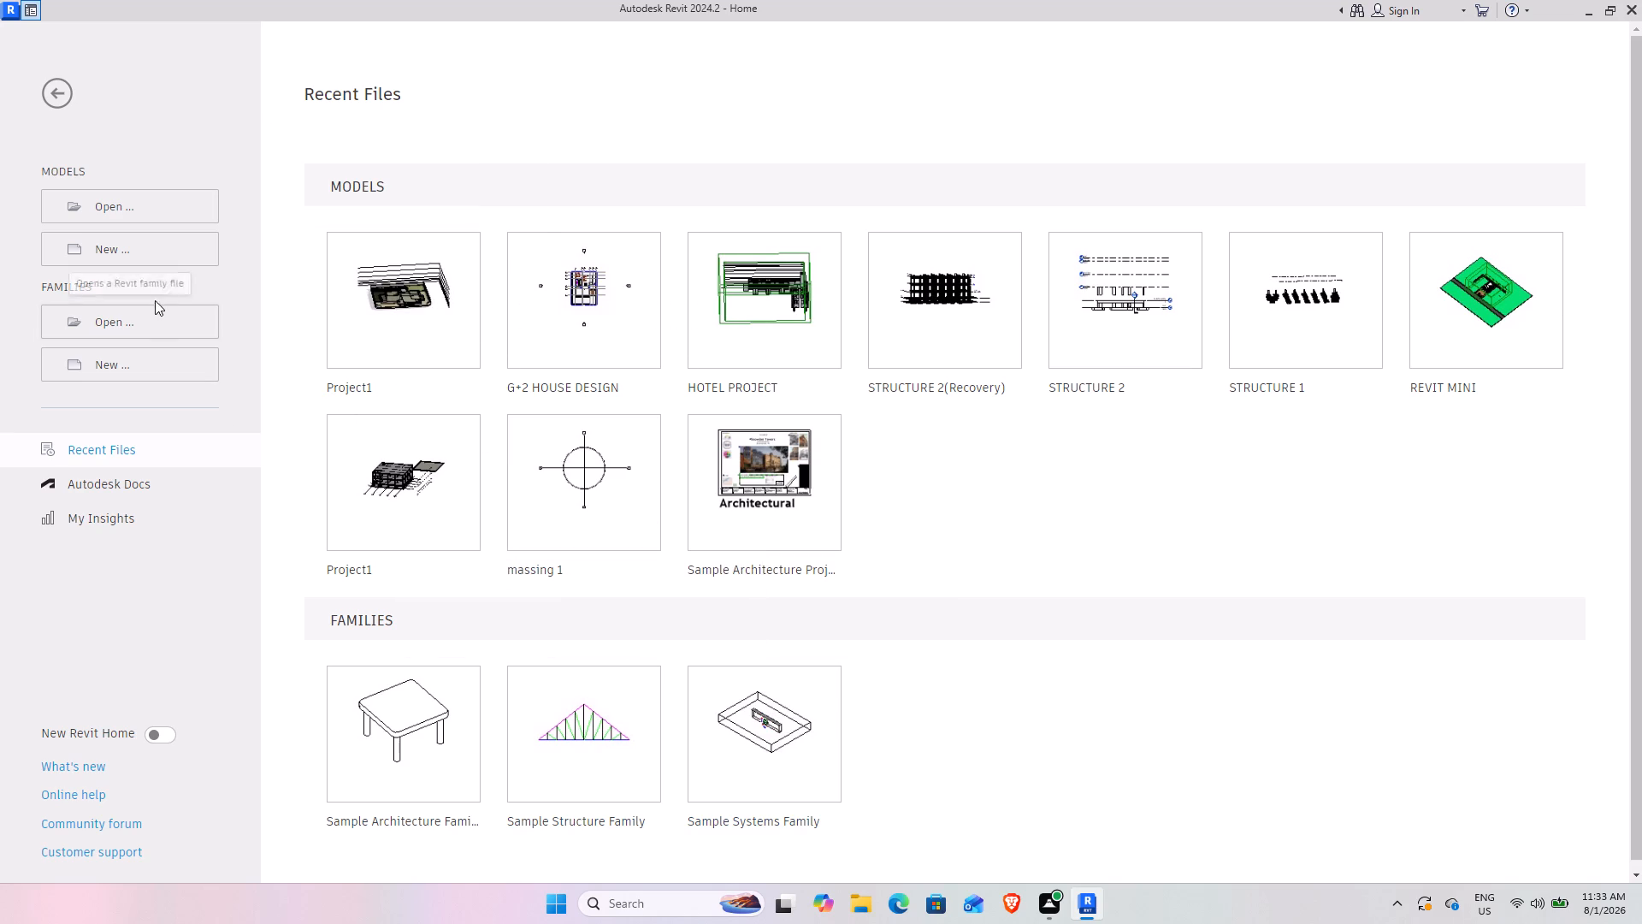
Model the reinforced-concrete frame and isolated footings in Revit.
Create a new project from the Structural Analysis-Default template in the English-Imperial folder.
{"action": "left_click", "coordinate": [147, 255]}
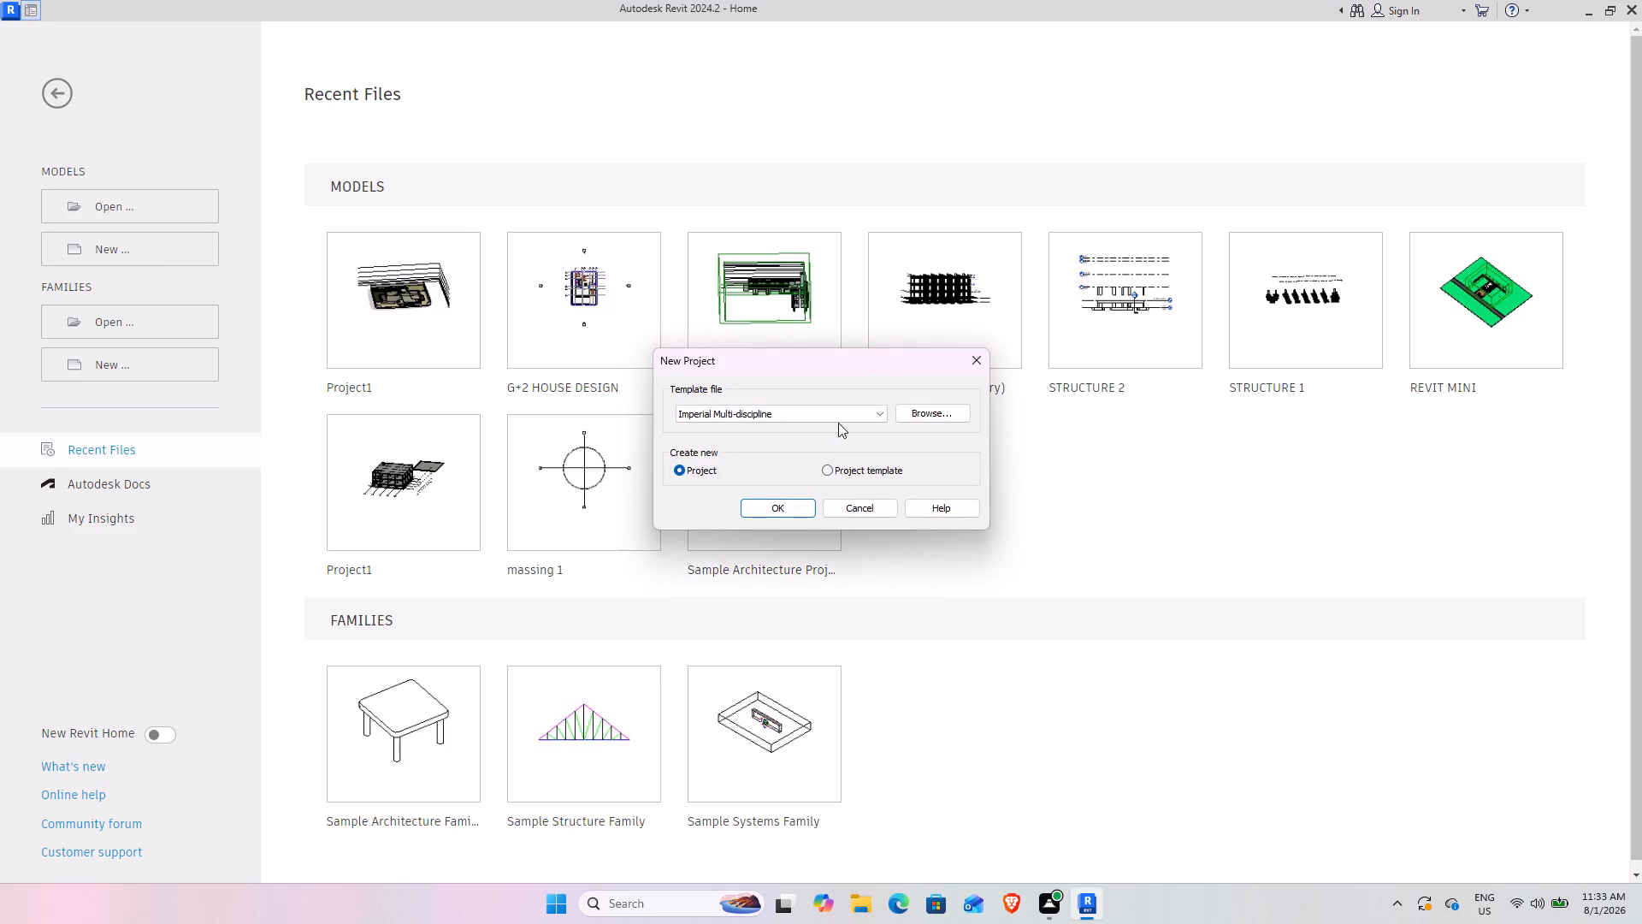
{"action": "left_click", "coordinate": [877, 412]}
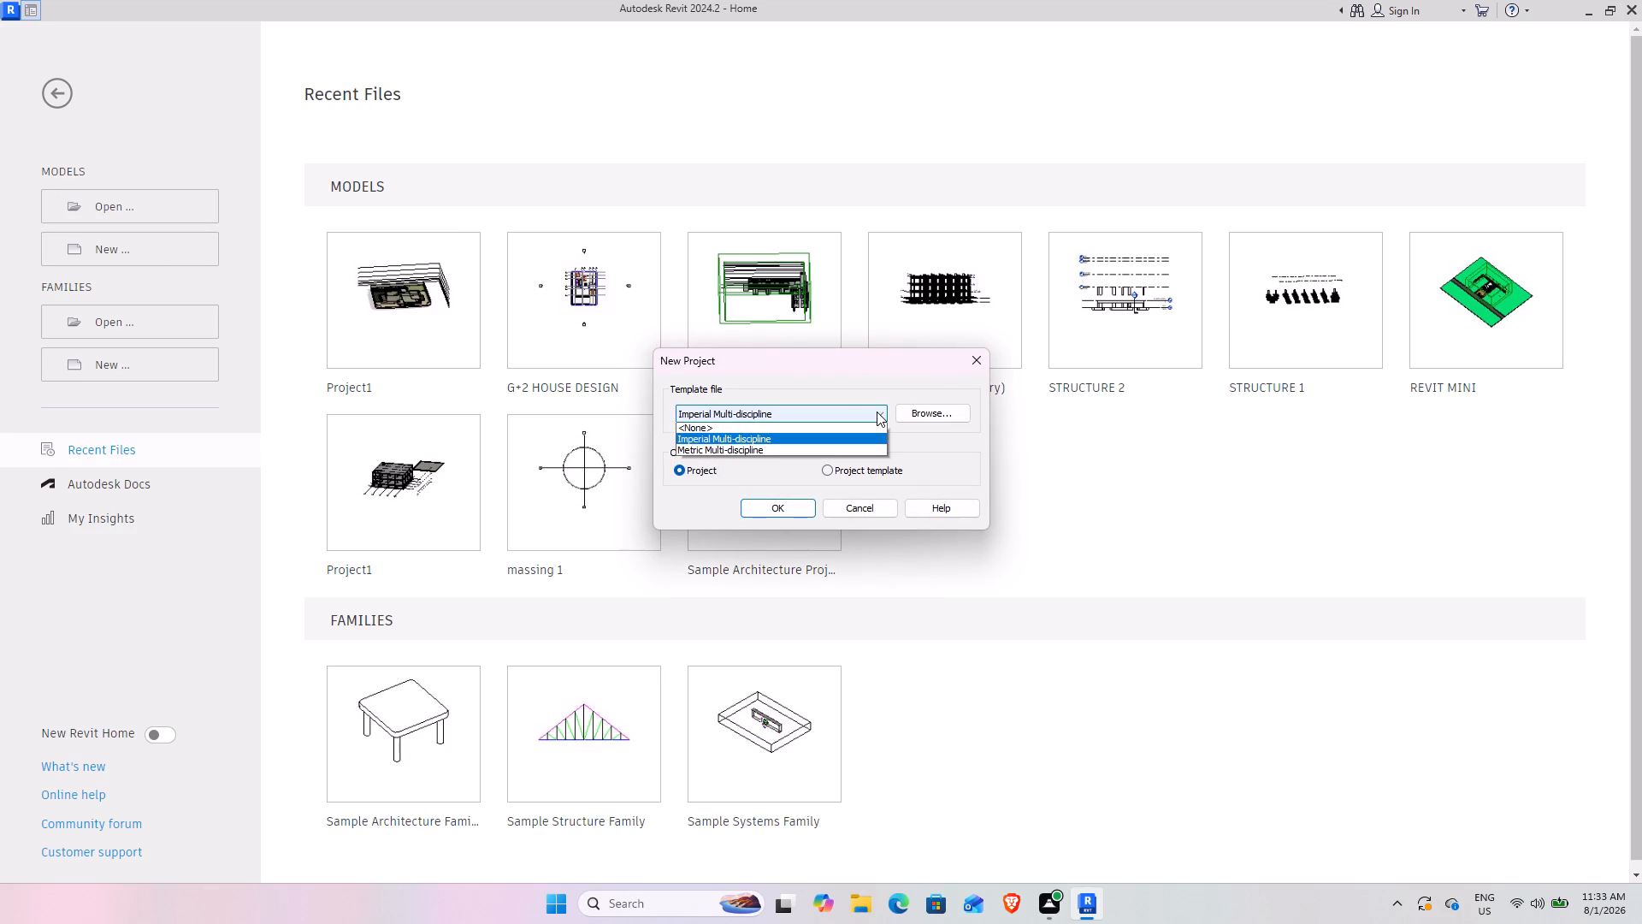
{"action": "left_click", "coordinate": [877, 412]}
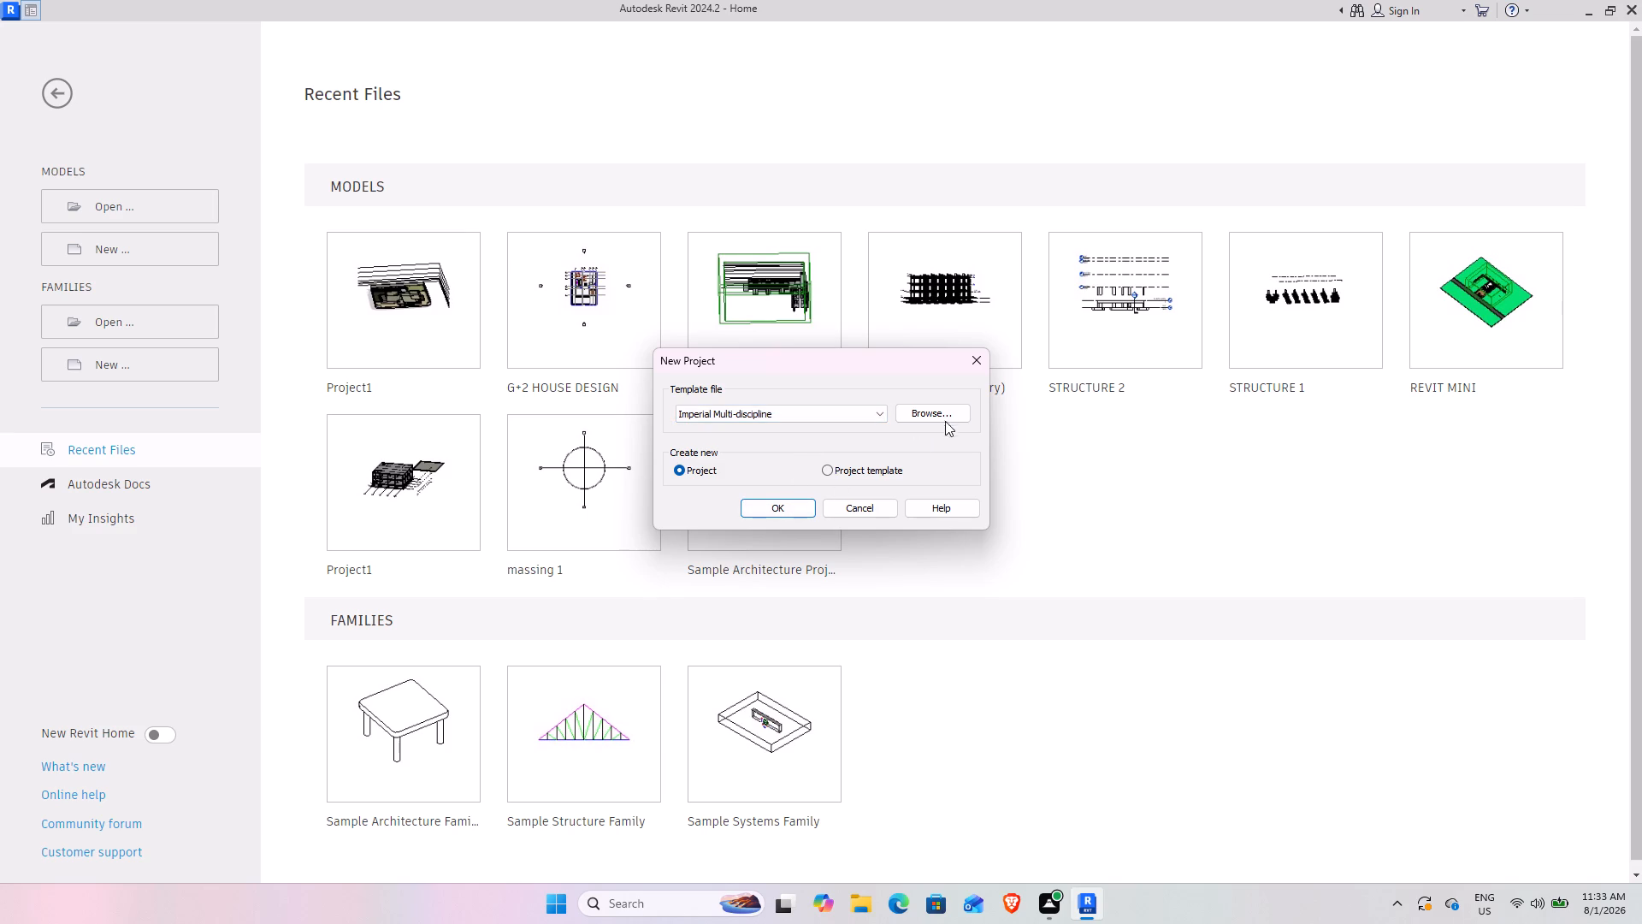
{"action": "left_click", "coordinate": [948, 417]}
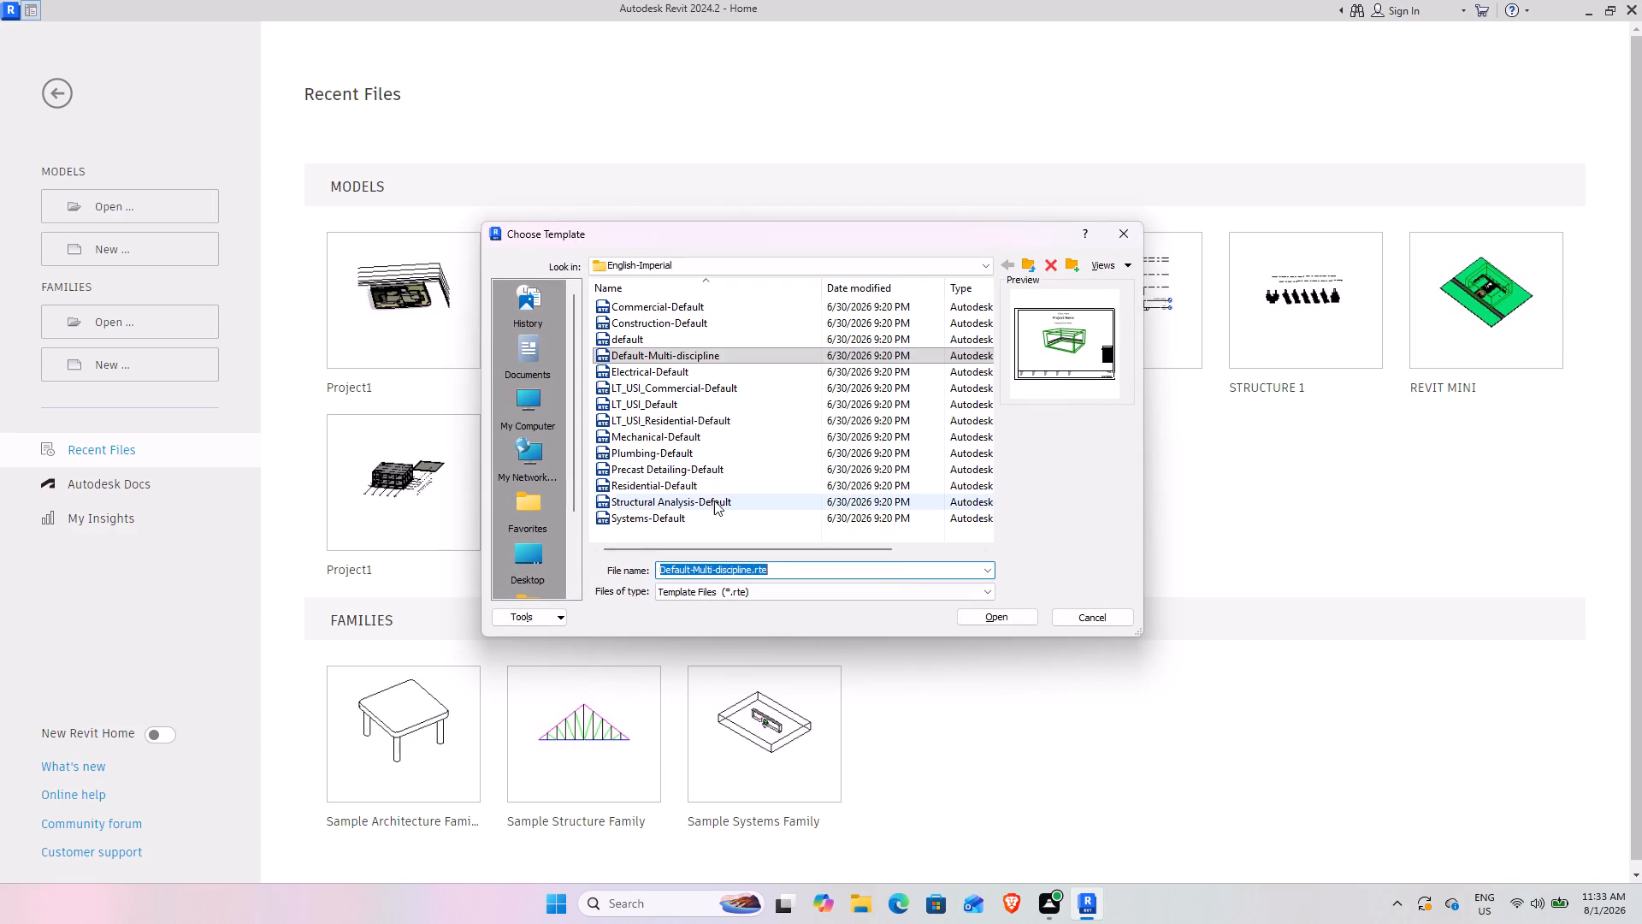
{"action": "scroll", "coordinate": [736, 491], "scroll_direction": "down", "scroll_amount": 1}
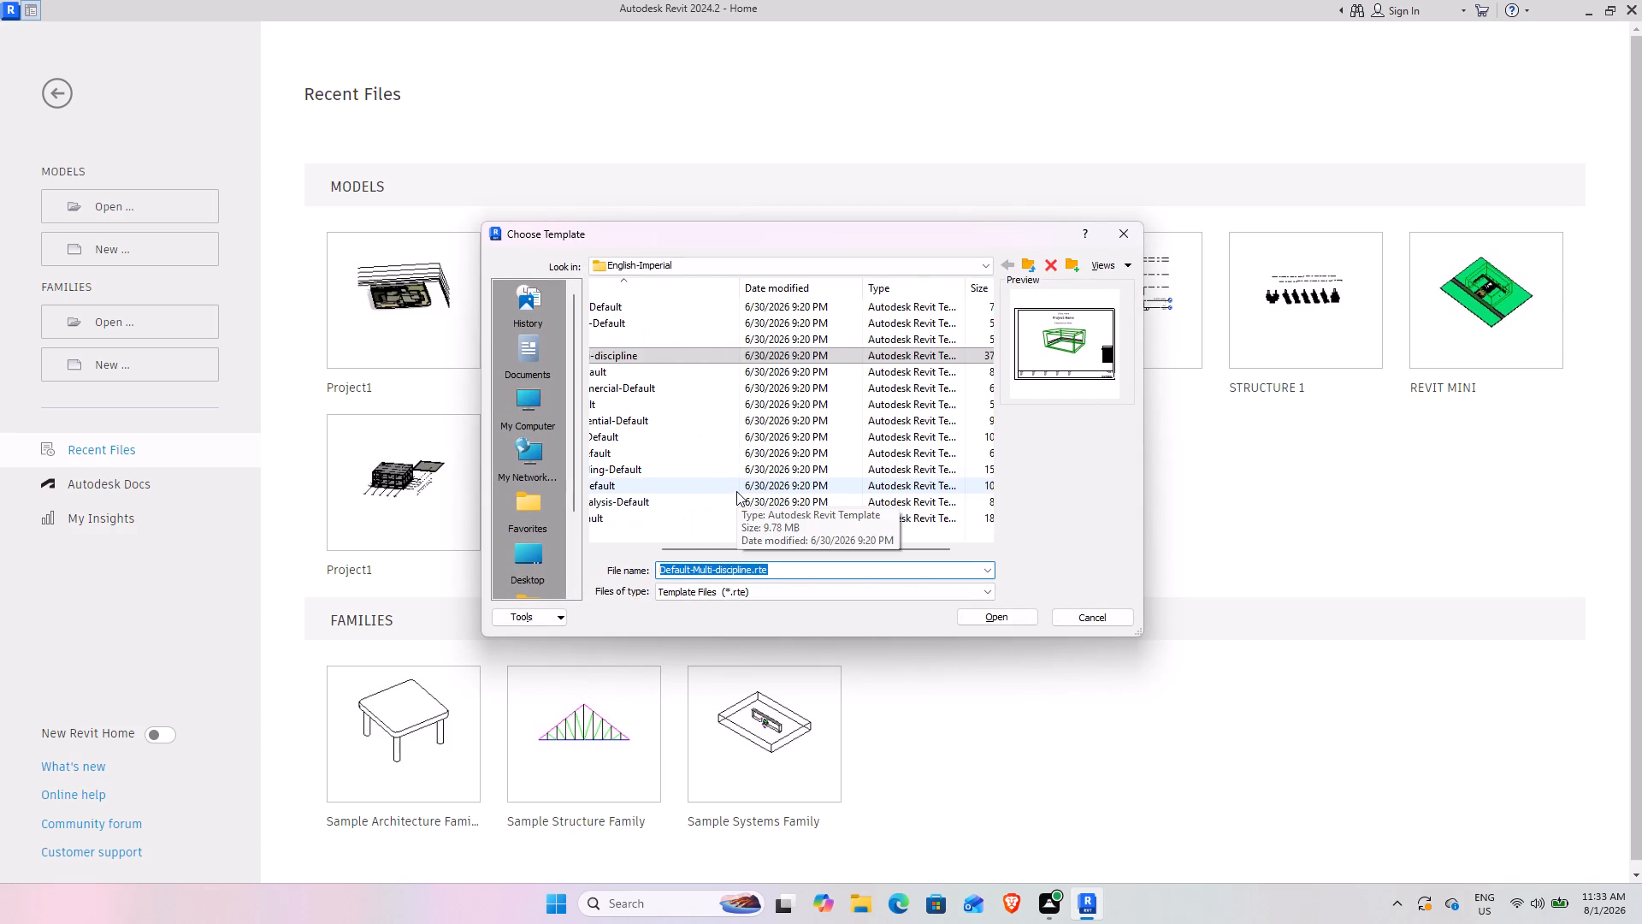
{"action": "scroll", "coordinate": [736, 491], "scroll_direction": "up", "scroll_amount": 5}
{"action": "scroll", "coordinate": [736, 490], "scroll_direction": "down", "scroll_amount": 5}
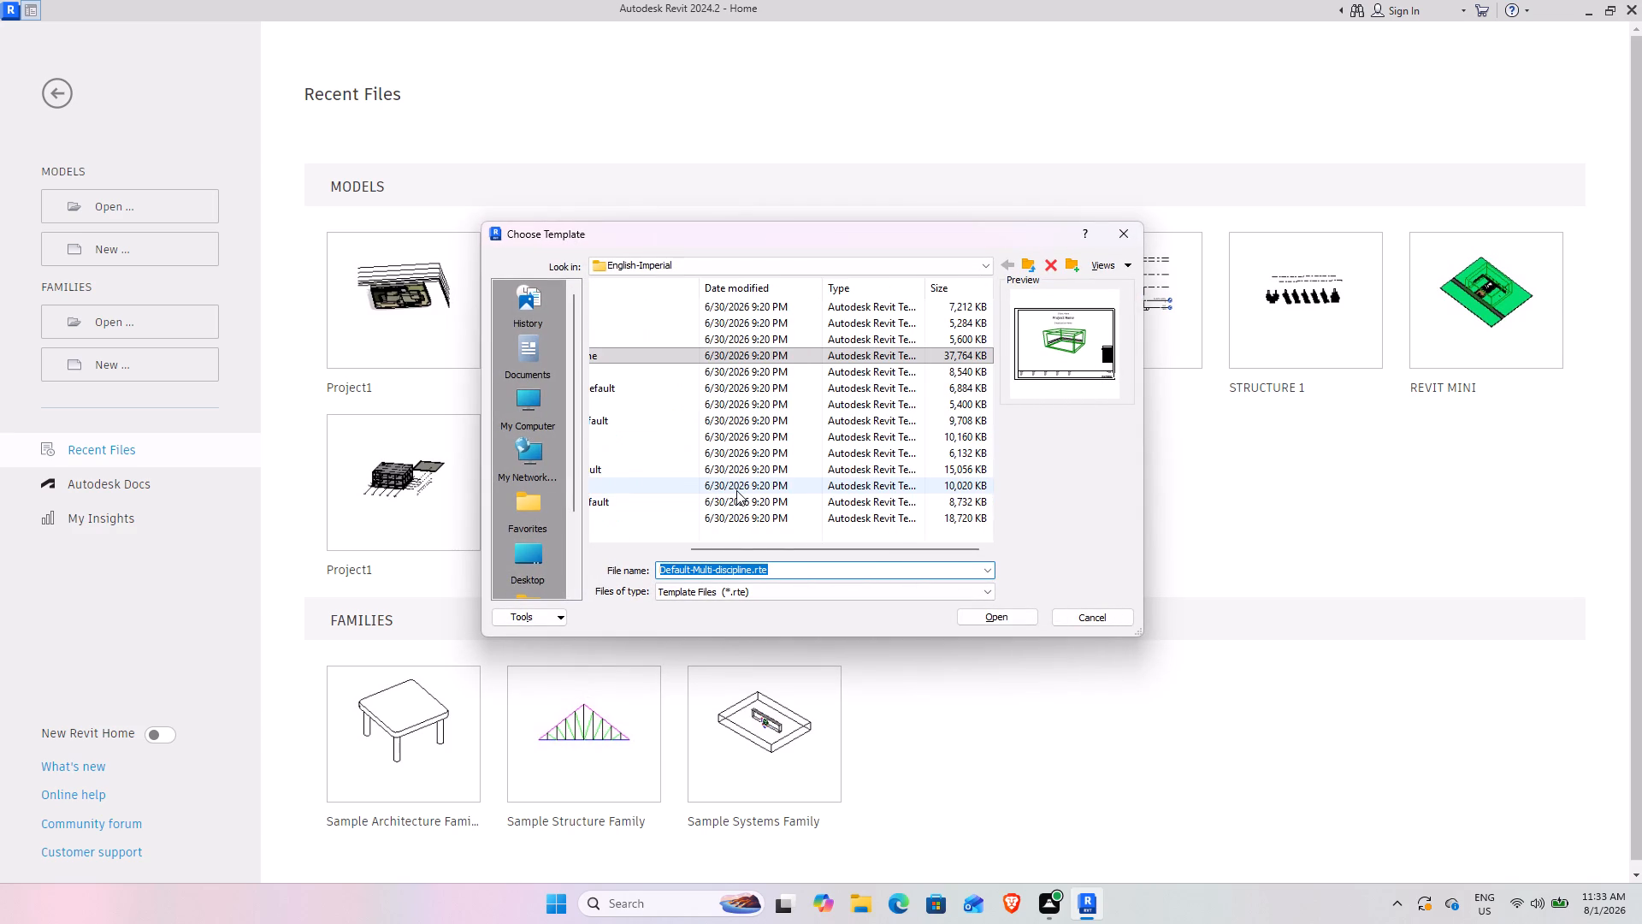
{"action": "scroll", "coordinate": [736, 490], "scroll_direction": "down", "scroll_amount": 5}
{"action": "scroll", "coordinate": [736, 490], "scroll_direction": "up", "scroll_amount": 9}
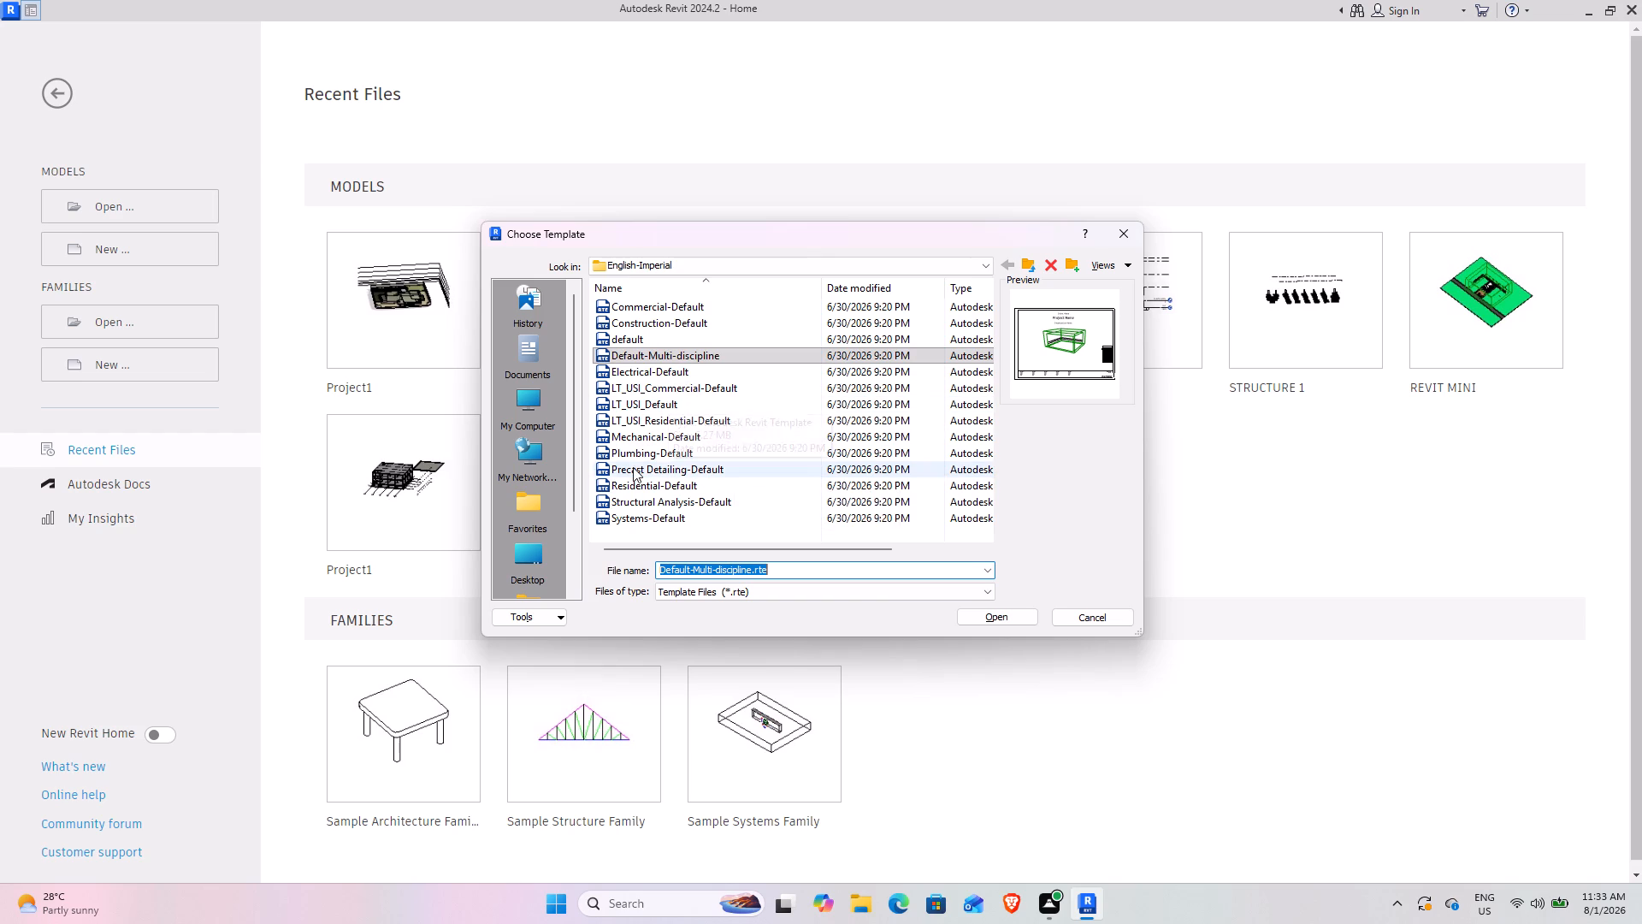
{"action": "left_click", "coordinate": [727, 502]}
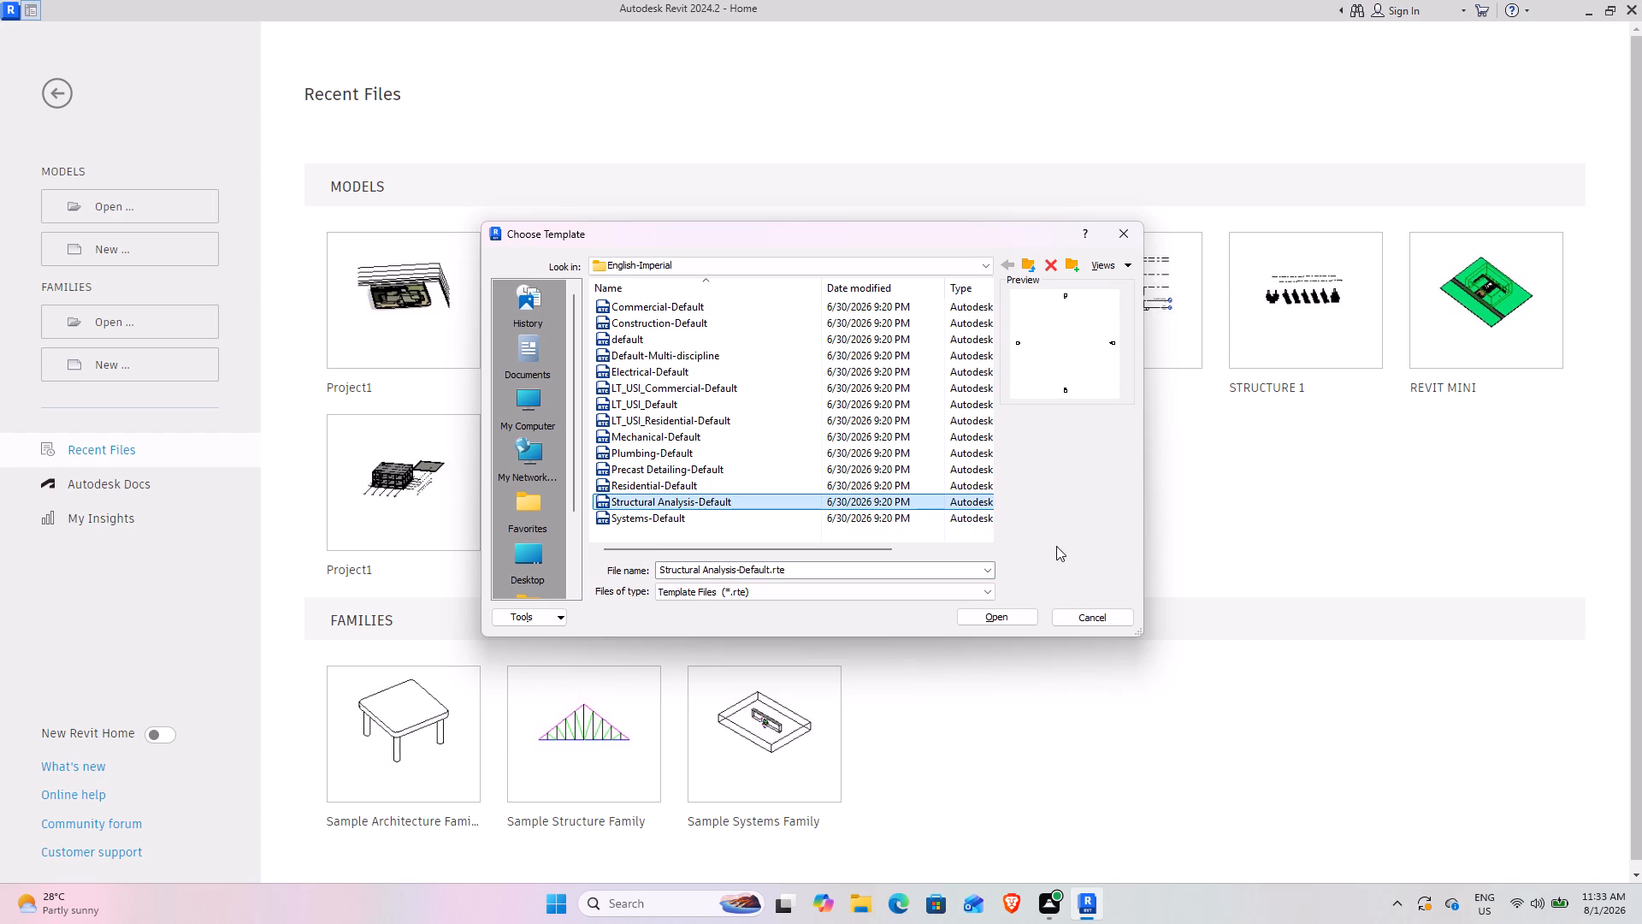
{"action": "left_click", "coordinate": [989, 612]}
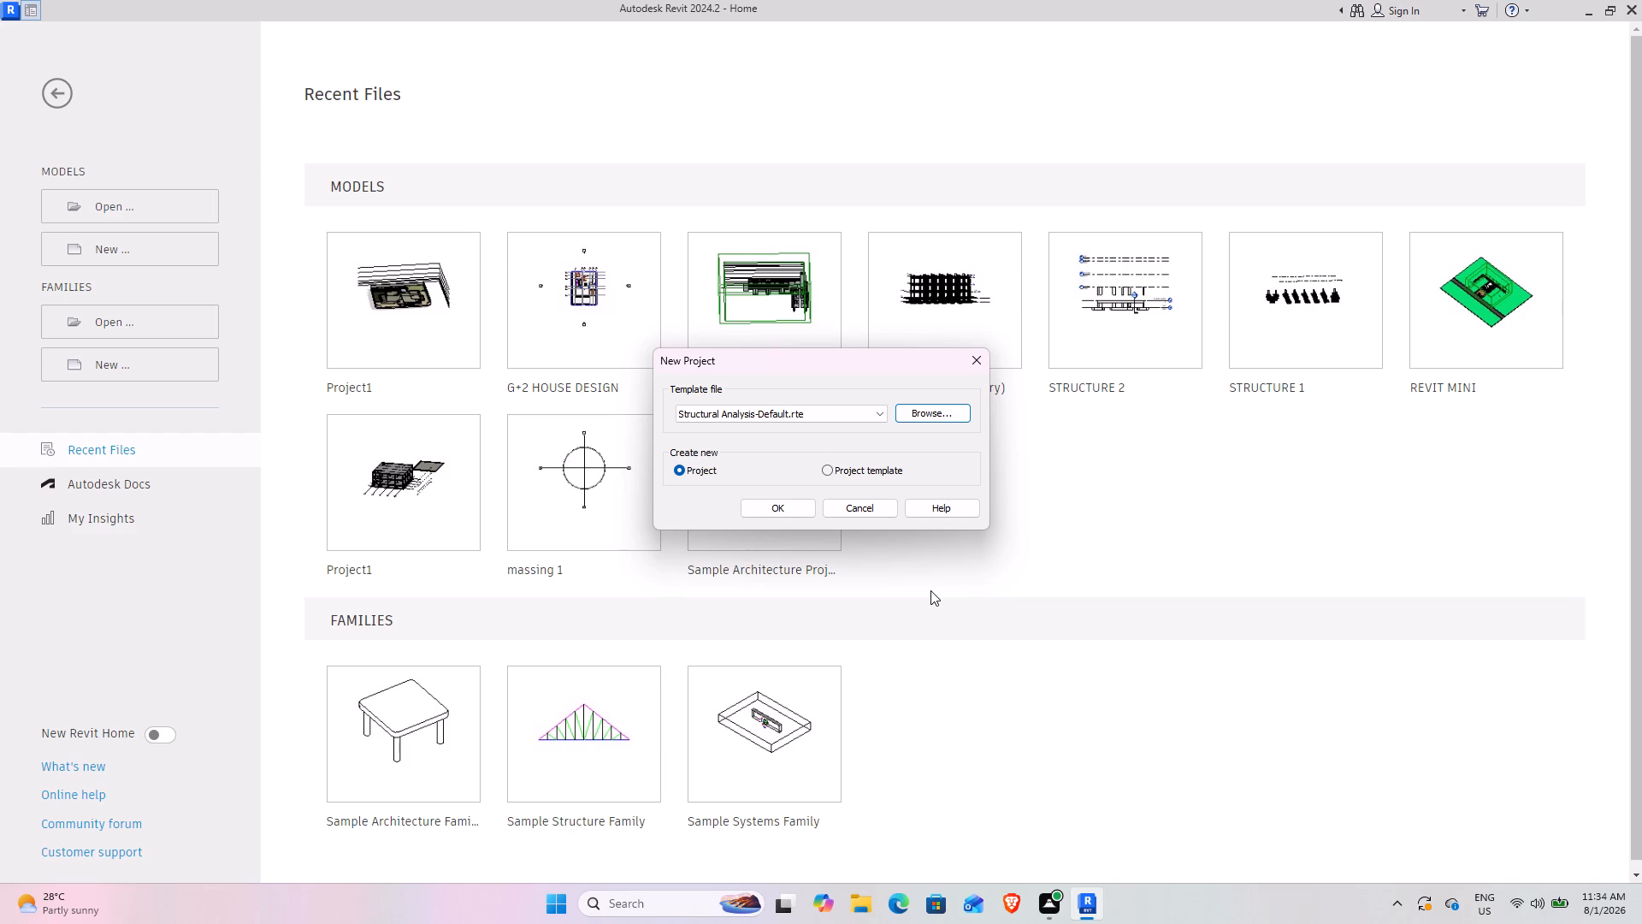
{"action": "left_click", "coordinate": [780, 506]}
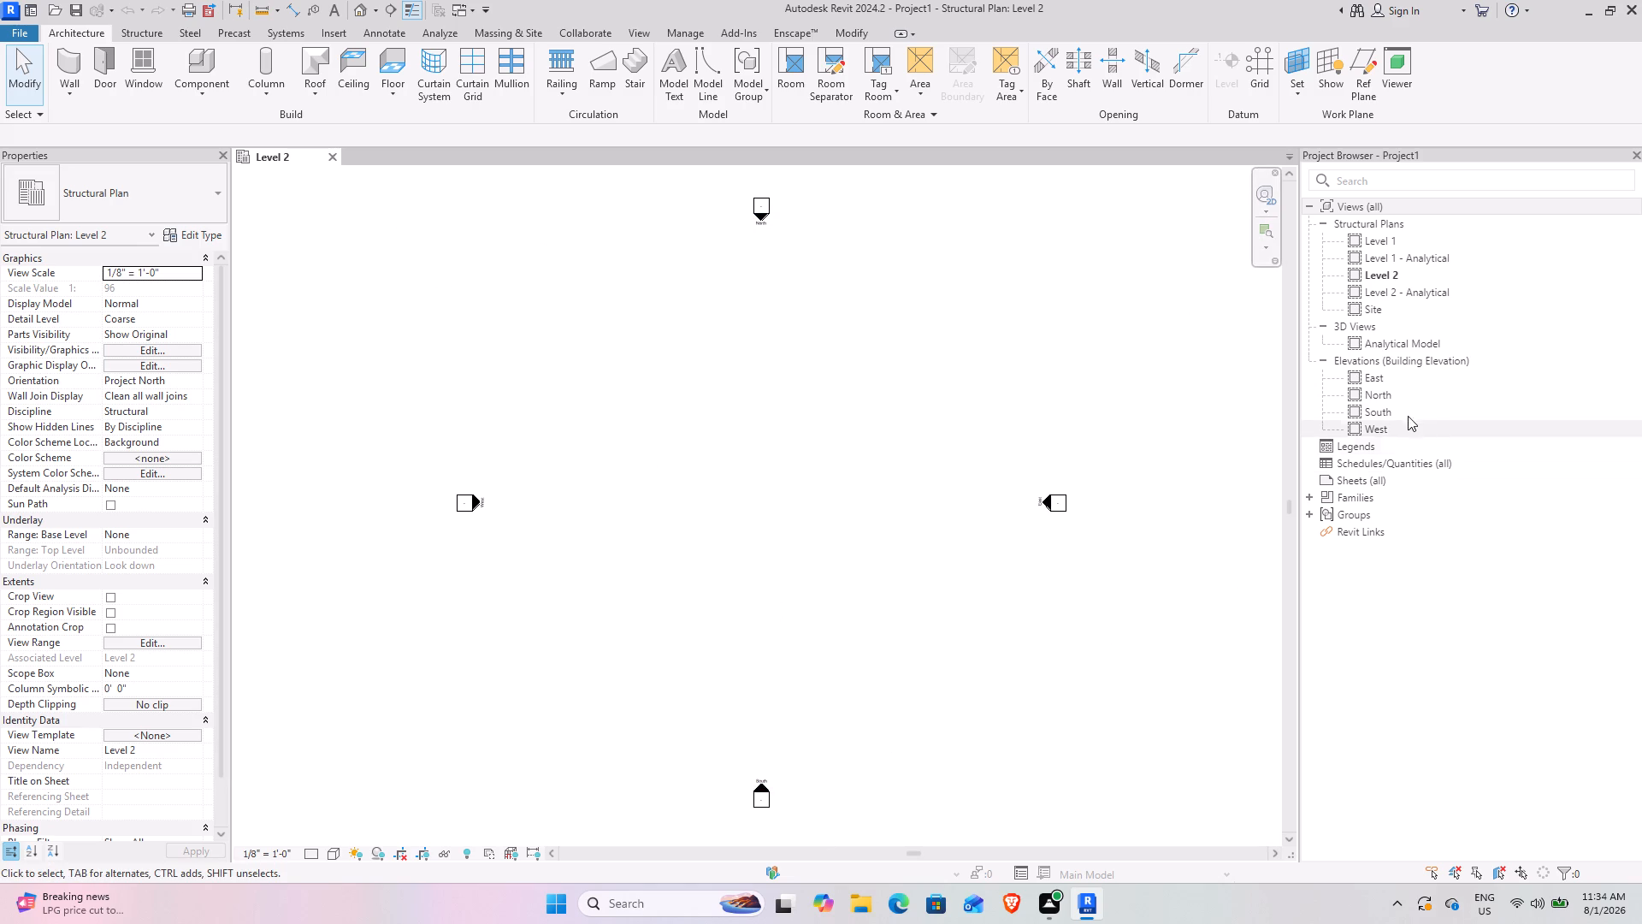
Open the North elevation and delete both existing levels together with their associated views.
{"action": "double_click", "coordinate": [1400, 394]}
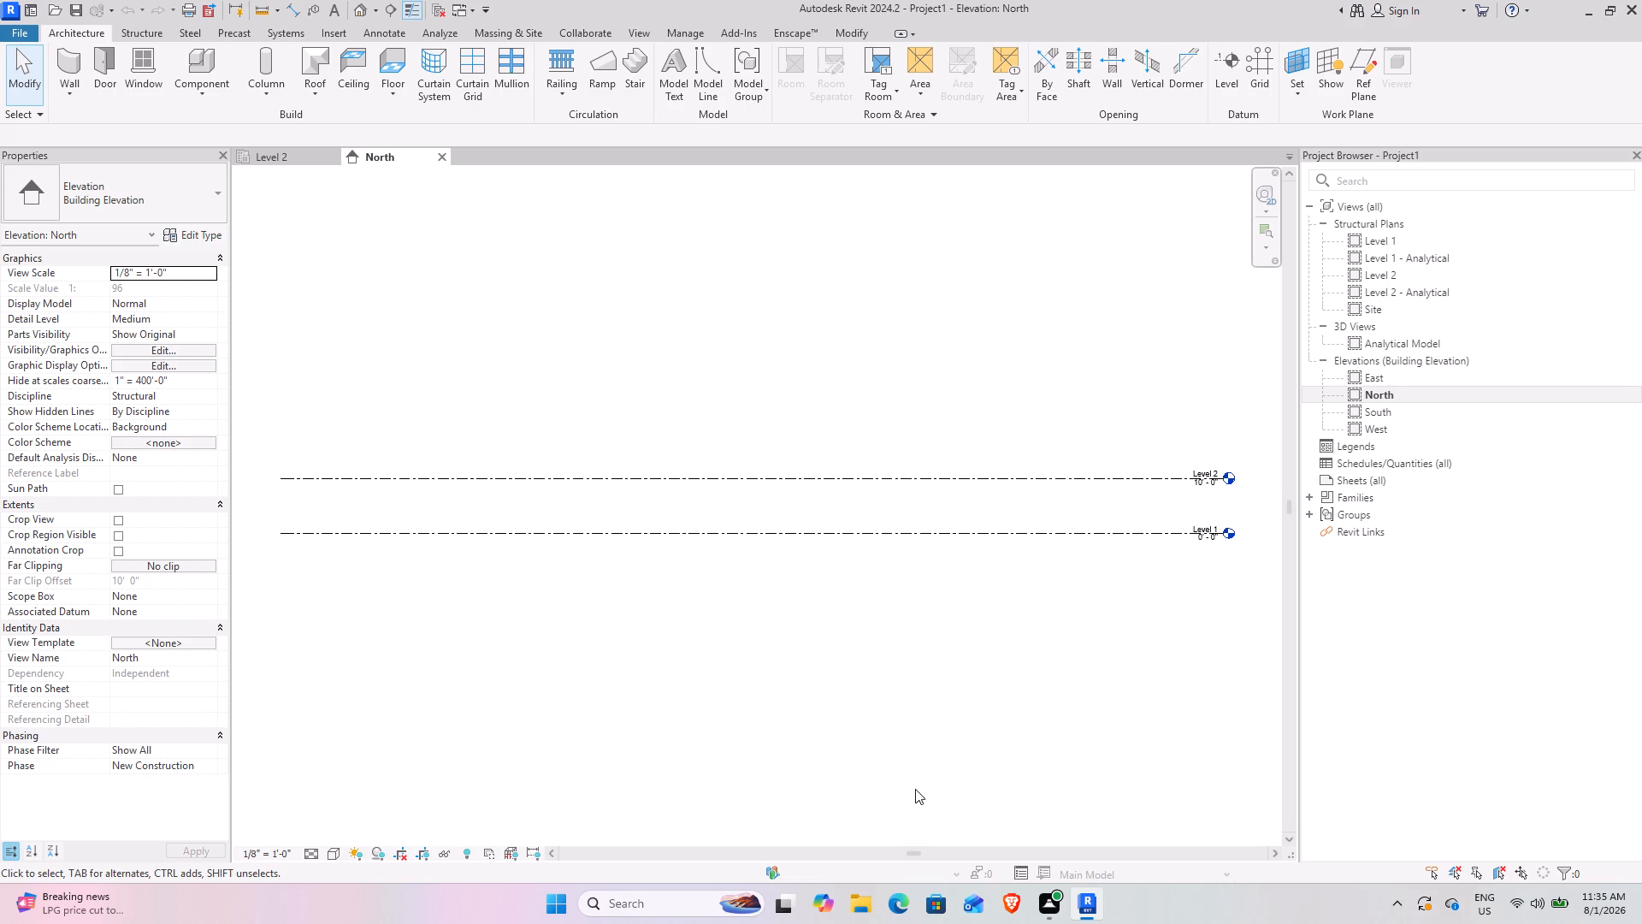
{"action": "left_click_drag", "start_coordinate": [1080, 731], "coordinate": [1045, 635]}
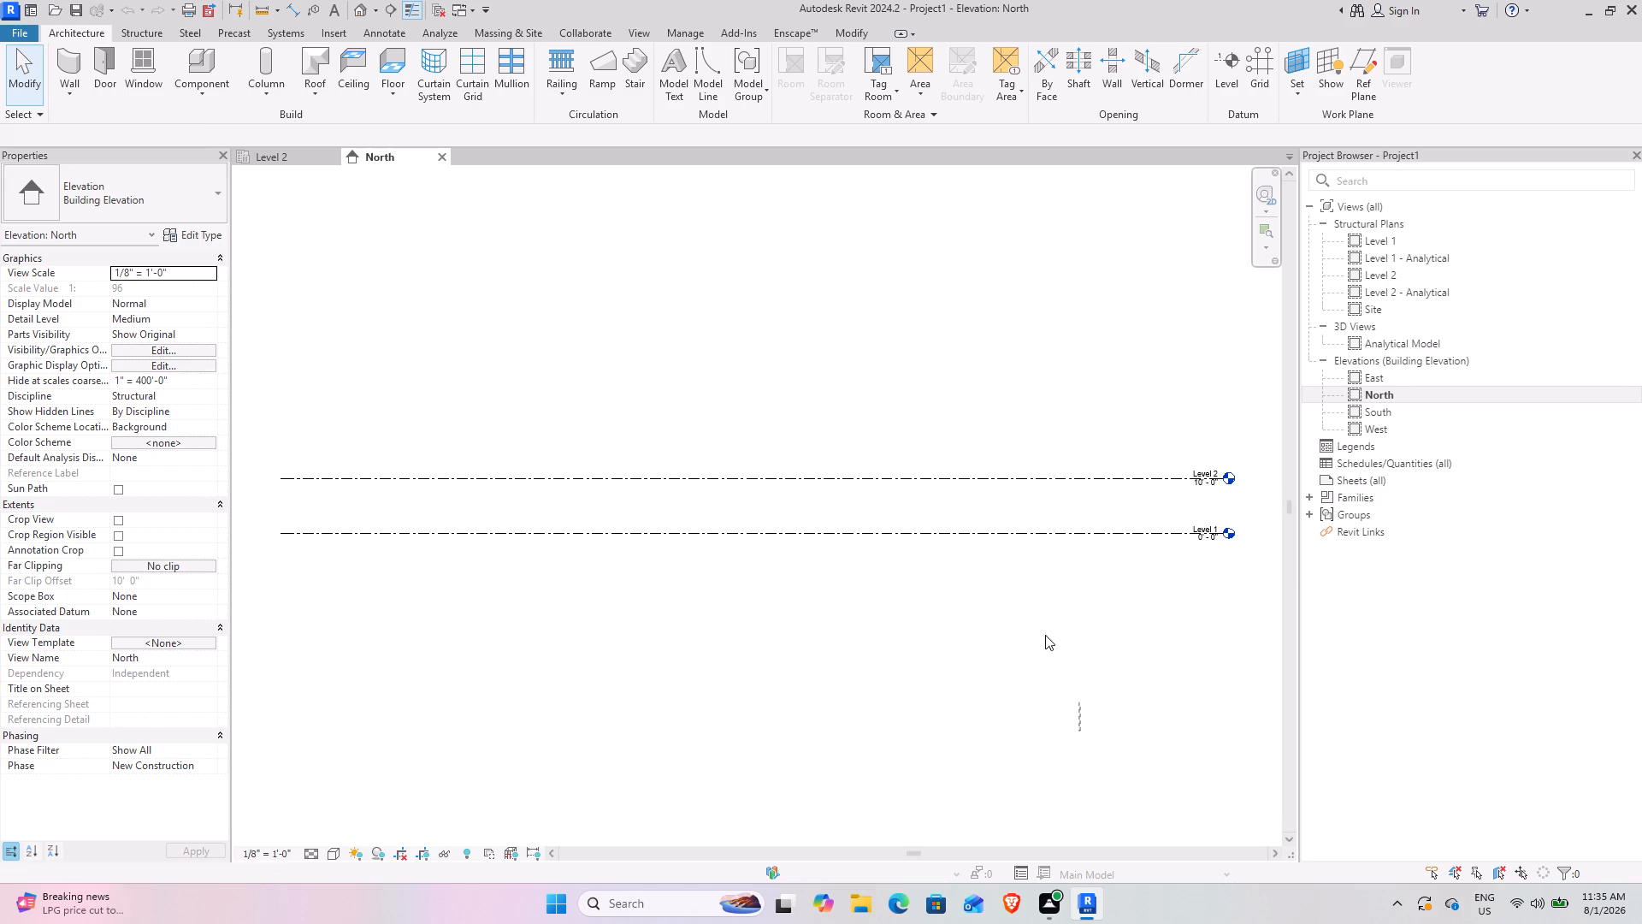
{"action": "left_click_drag", "start_coordinate": [1045, 635], "coordinate": [840, 362]}
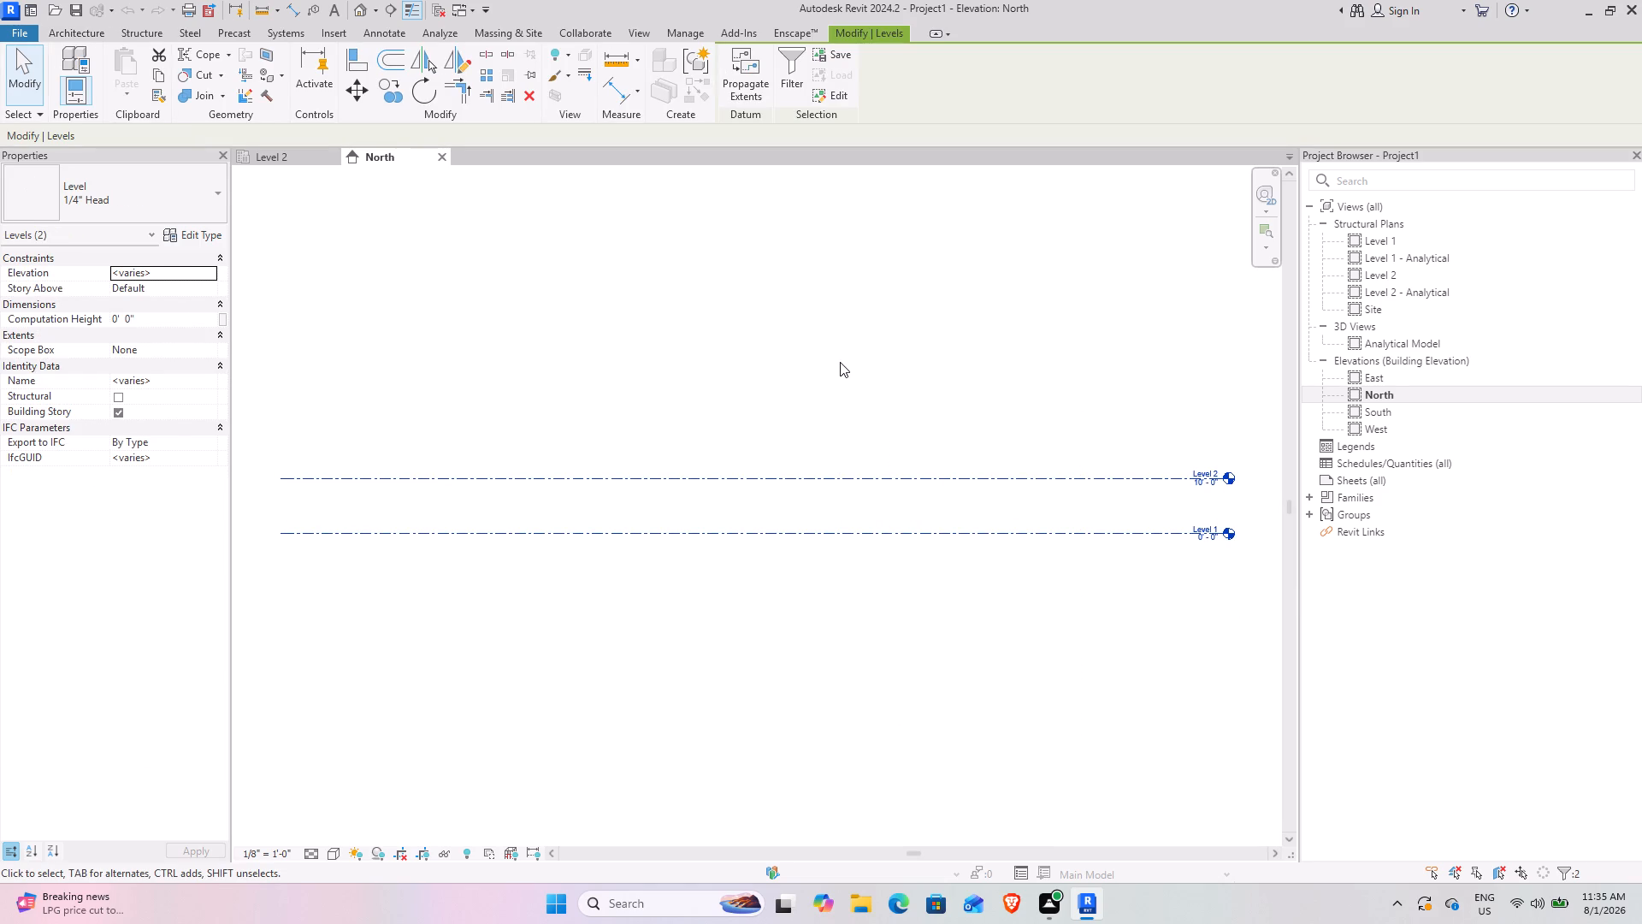
{"action": "key", "text": "Delete"}
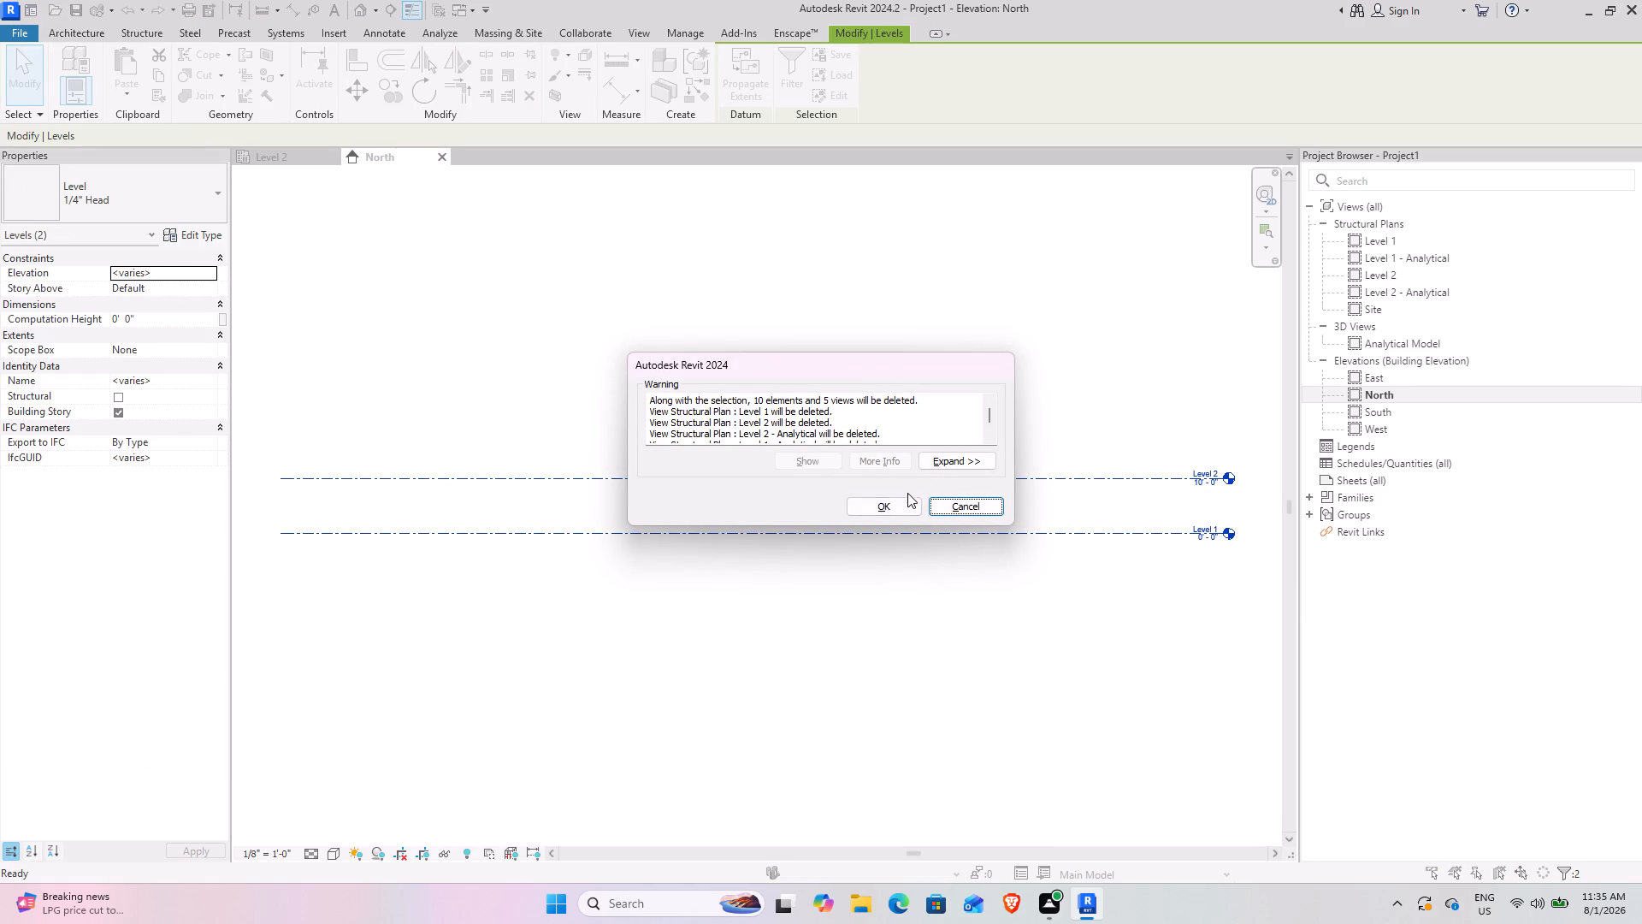
{"action": "left_click", "coordinate": [901, 513]}
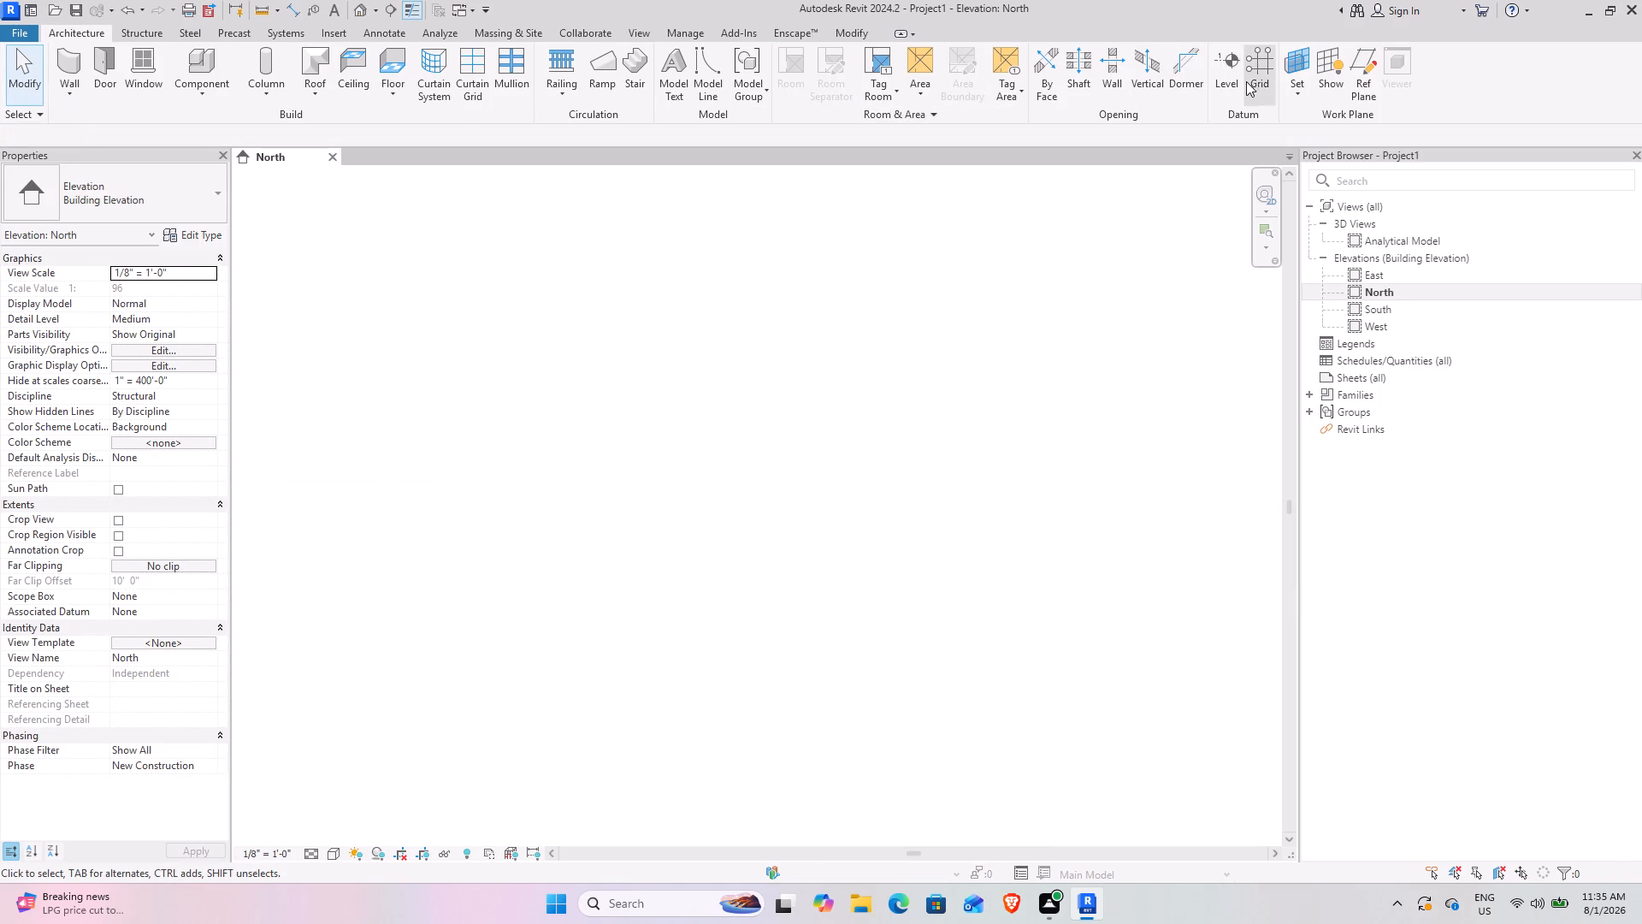
Look at the Analytical Model 3D view, then return to the North elevation.
{"action": "double_click", "coordinate": [1393, 236]}
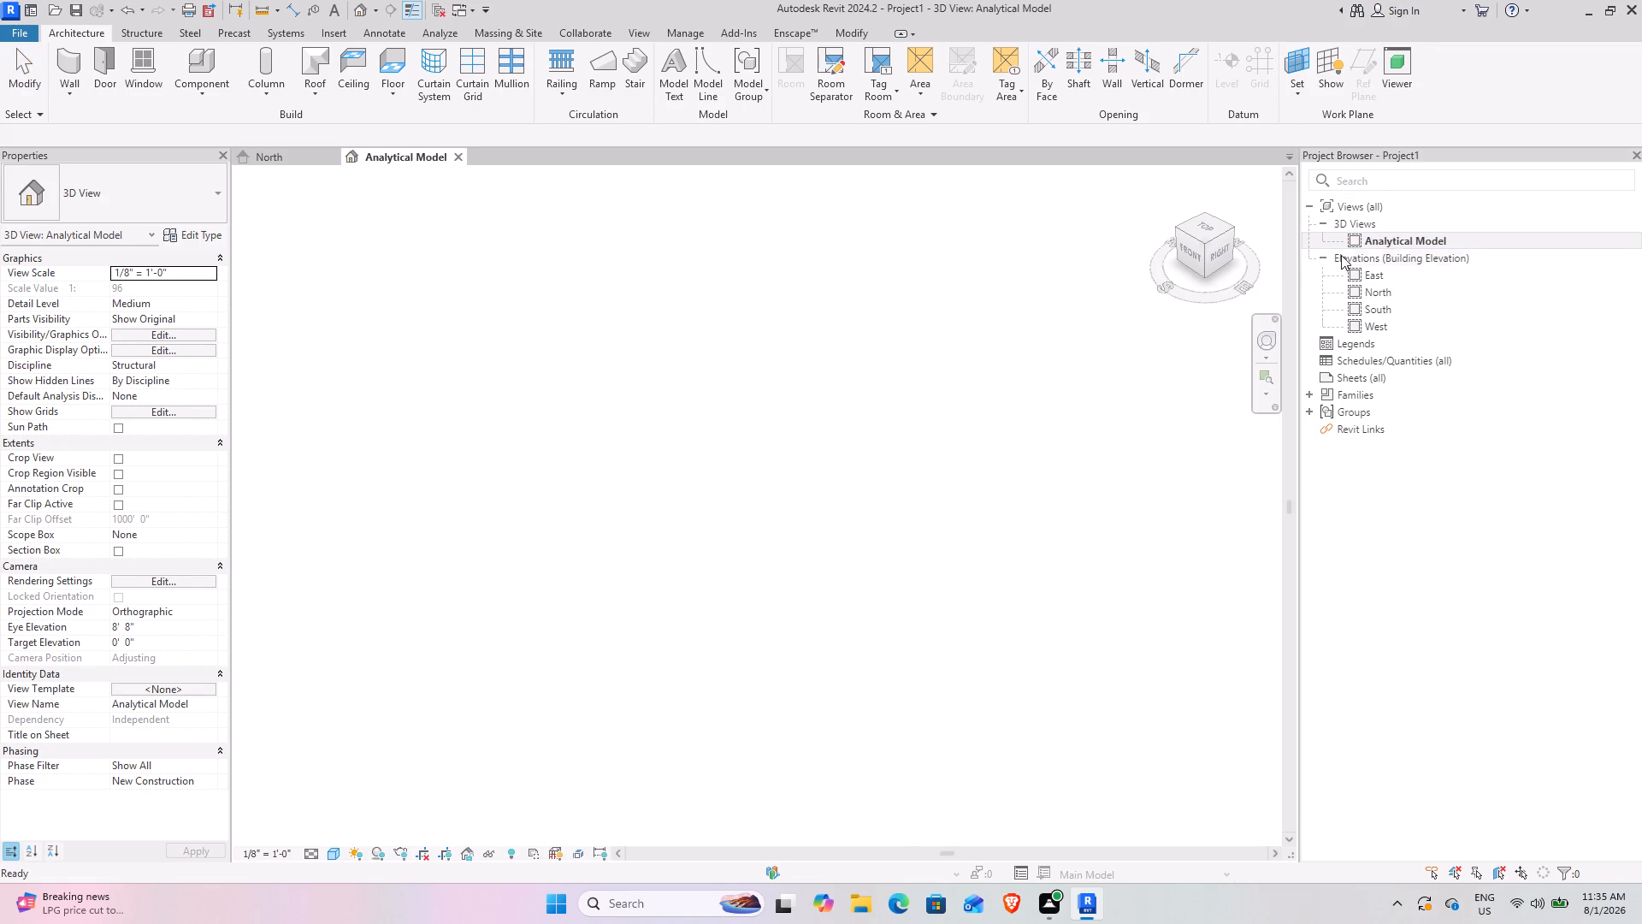
{"action": "double_click", "coordinate": [1448, 296]}
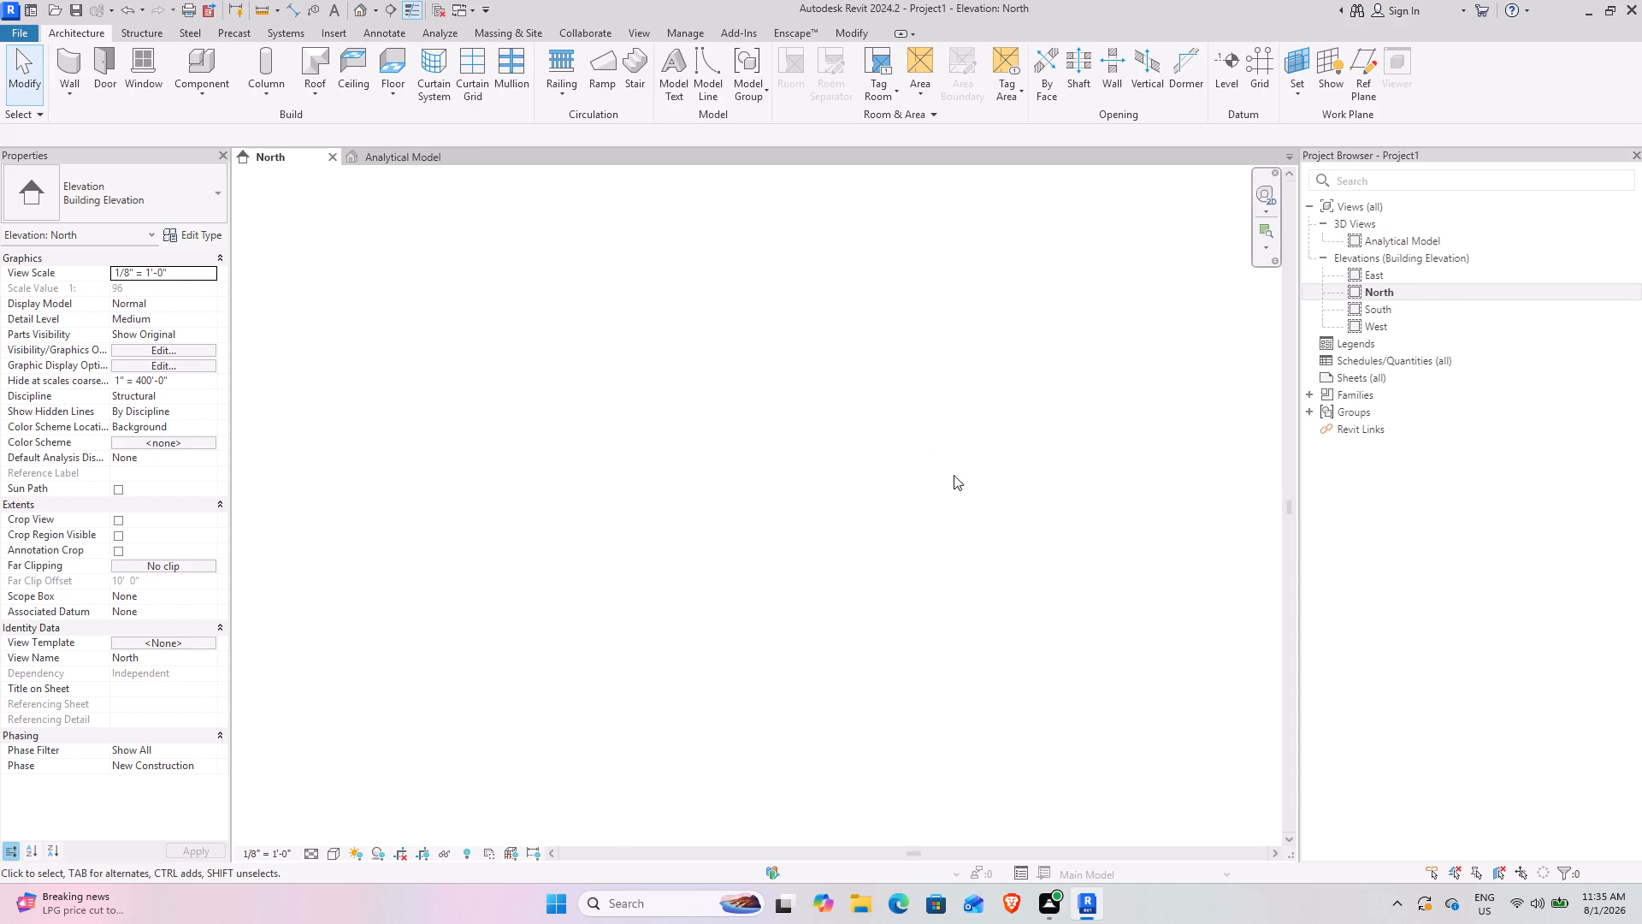
Draw a base level across the empty North elevation and a second, aligned level about 27' above it.
{"action": "left_click", "coordinate": [1232, 73]}
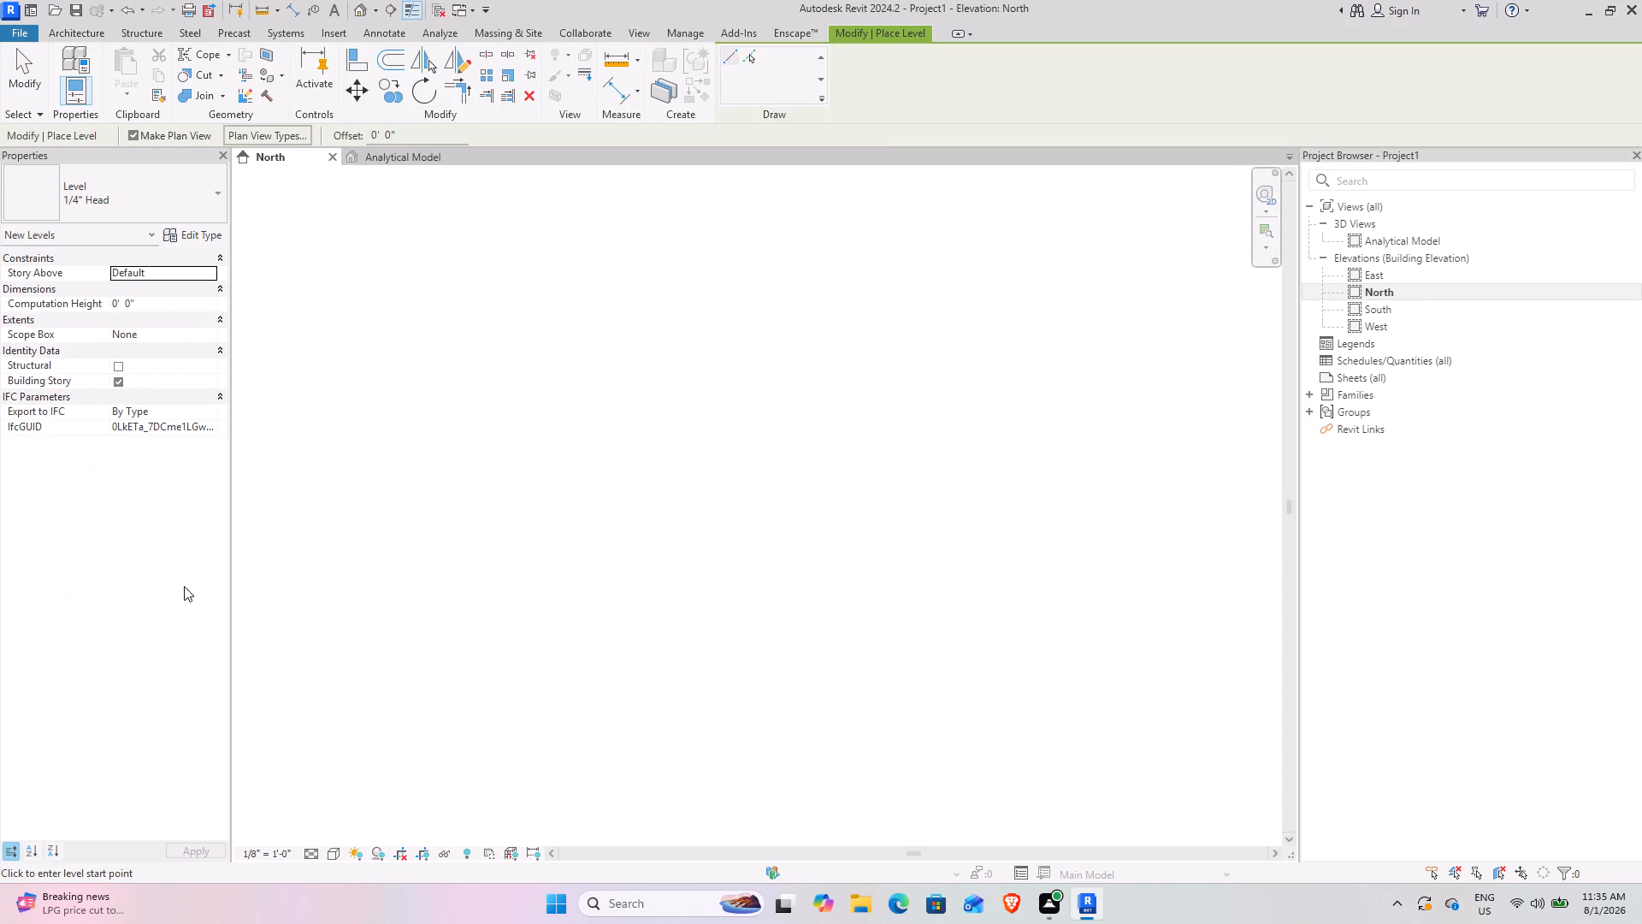
{"action": "left_click", "coordinate": [318, 566]}
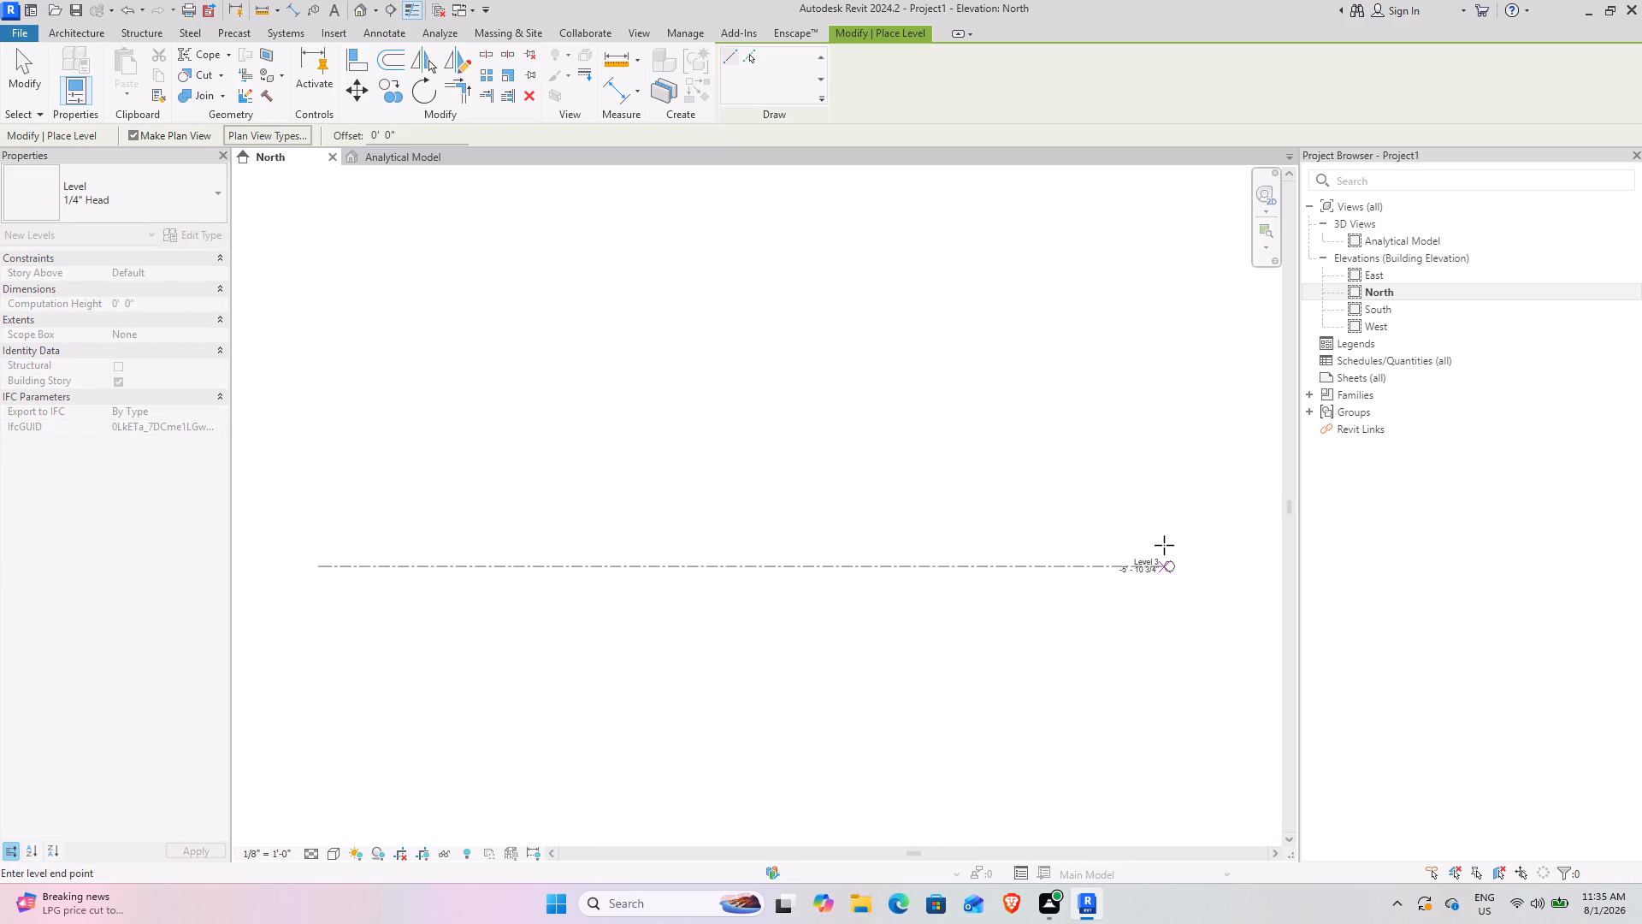
{"action": "left_click", "coordinate": [1170, 545]}
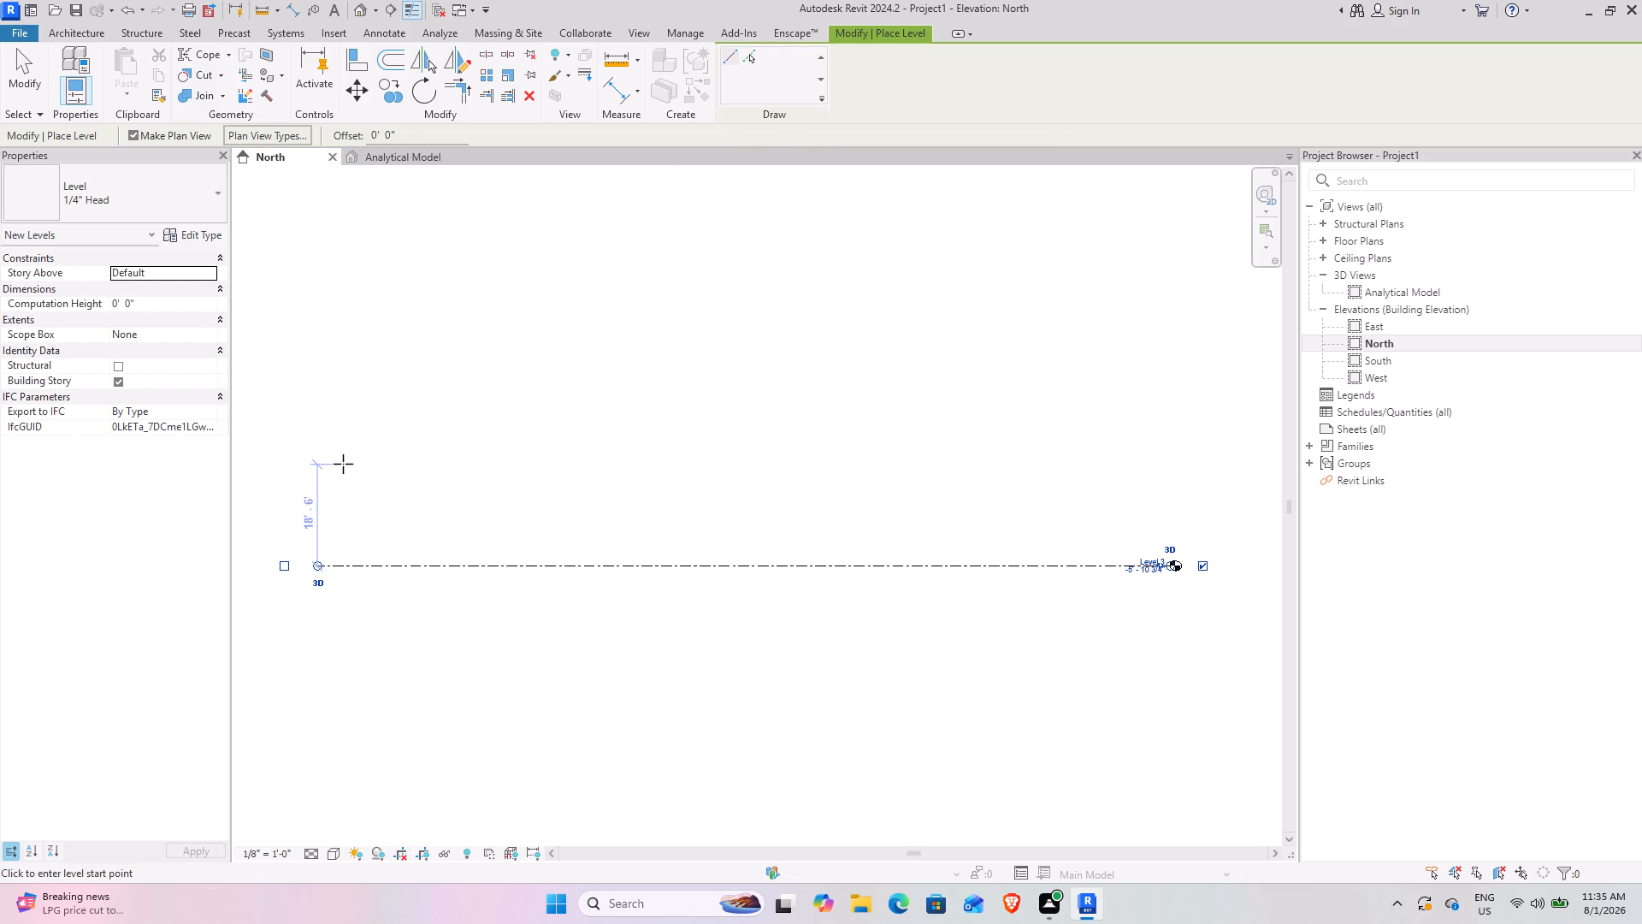
{"action": "left_click", "coordinate": [319, 417]}
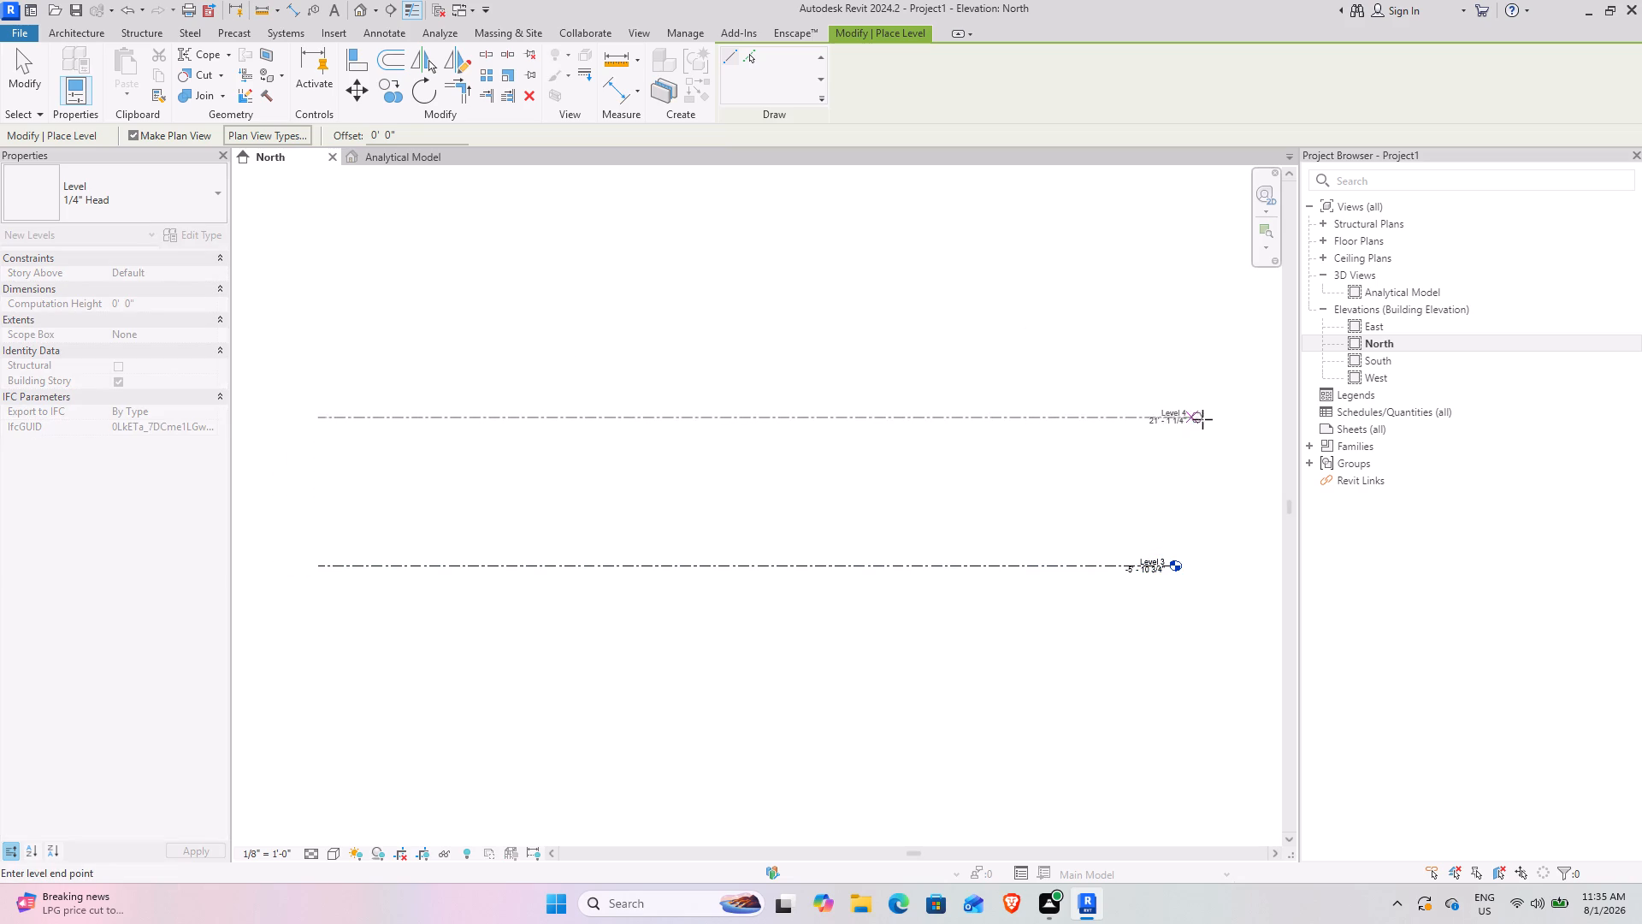
{"action": "left_click", "coordinate": [1167, 415]}
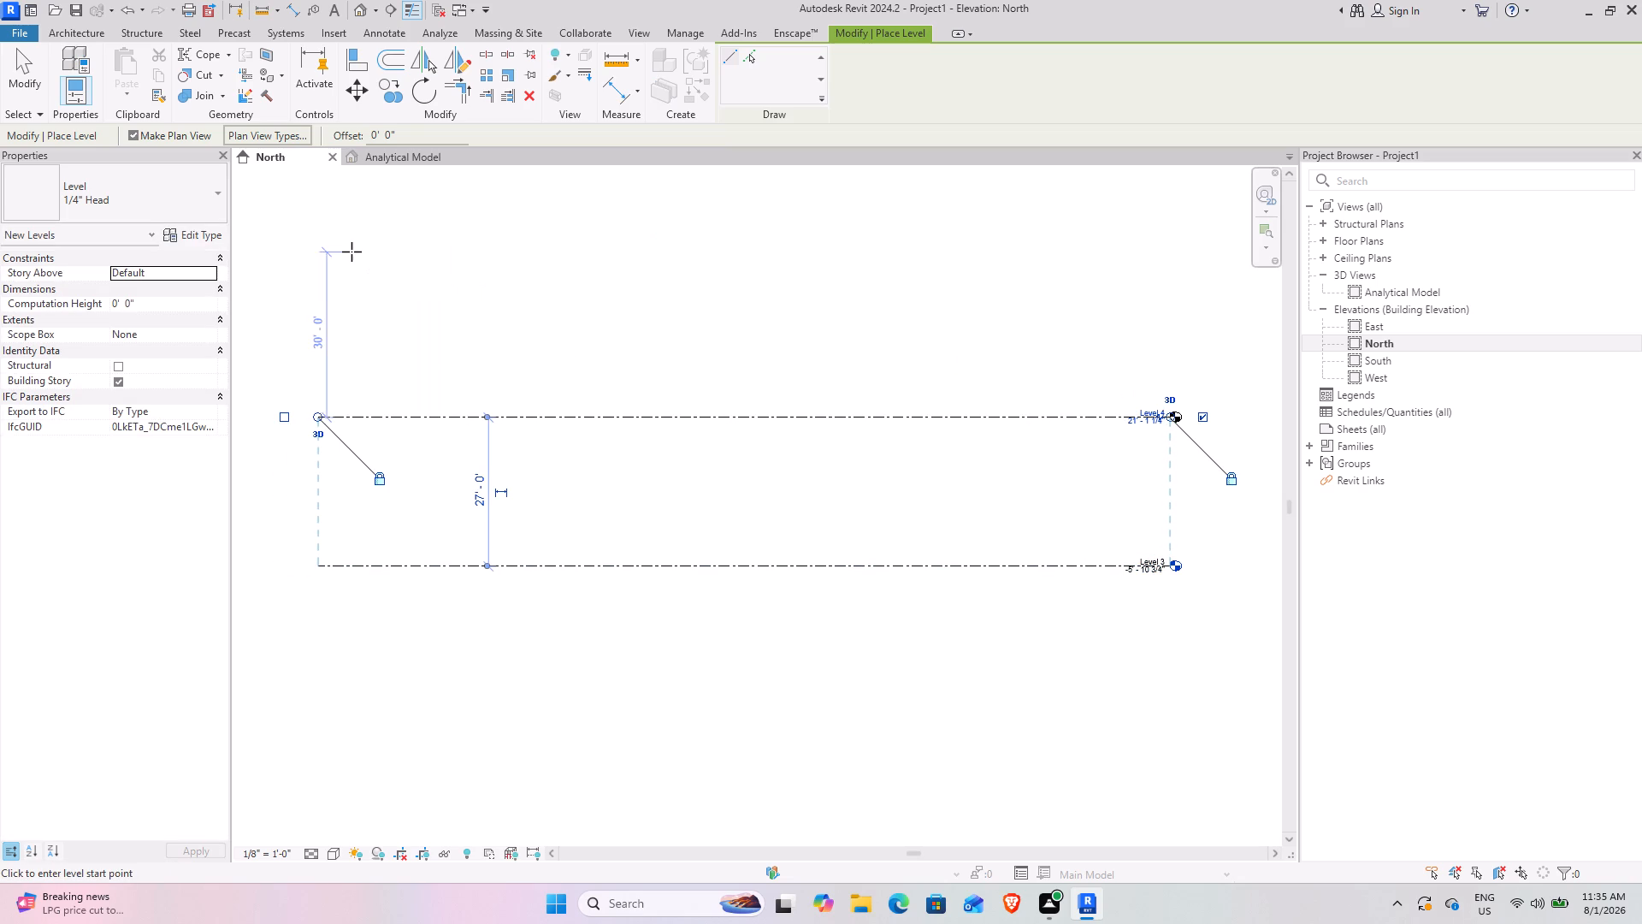
Draw two more aligned levels, one about 16' above the second level and another about 24' above that.
{"action": "scroll", "coordinate": [468, 298], "scroll_direction": "down", "scroll_amount": 2}
{"action": "middle_click_drag", "start_coordinate": [469, 293], "coordinate": [469, 306]}
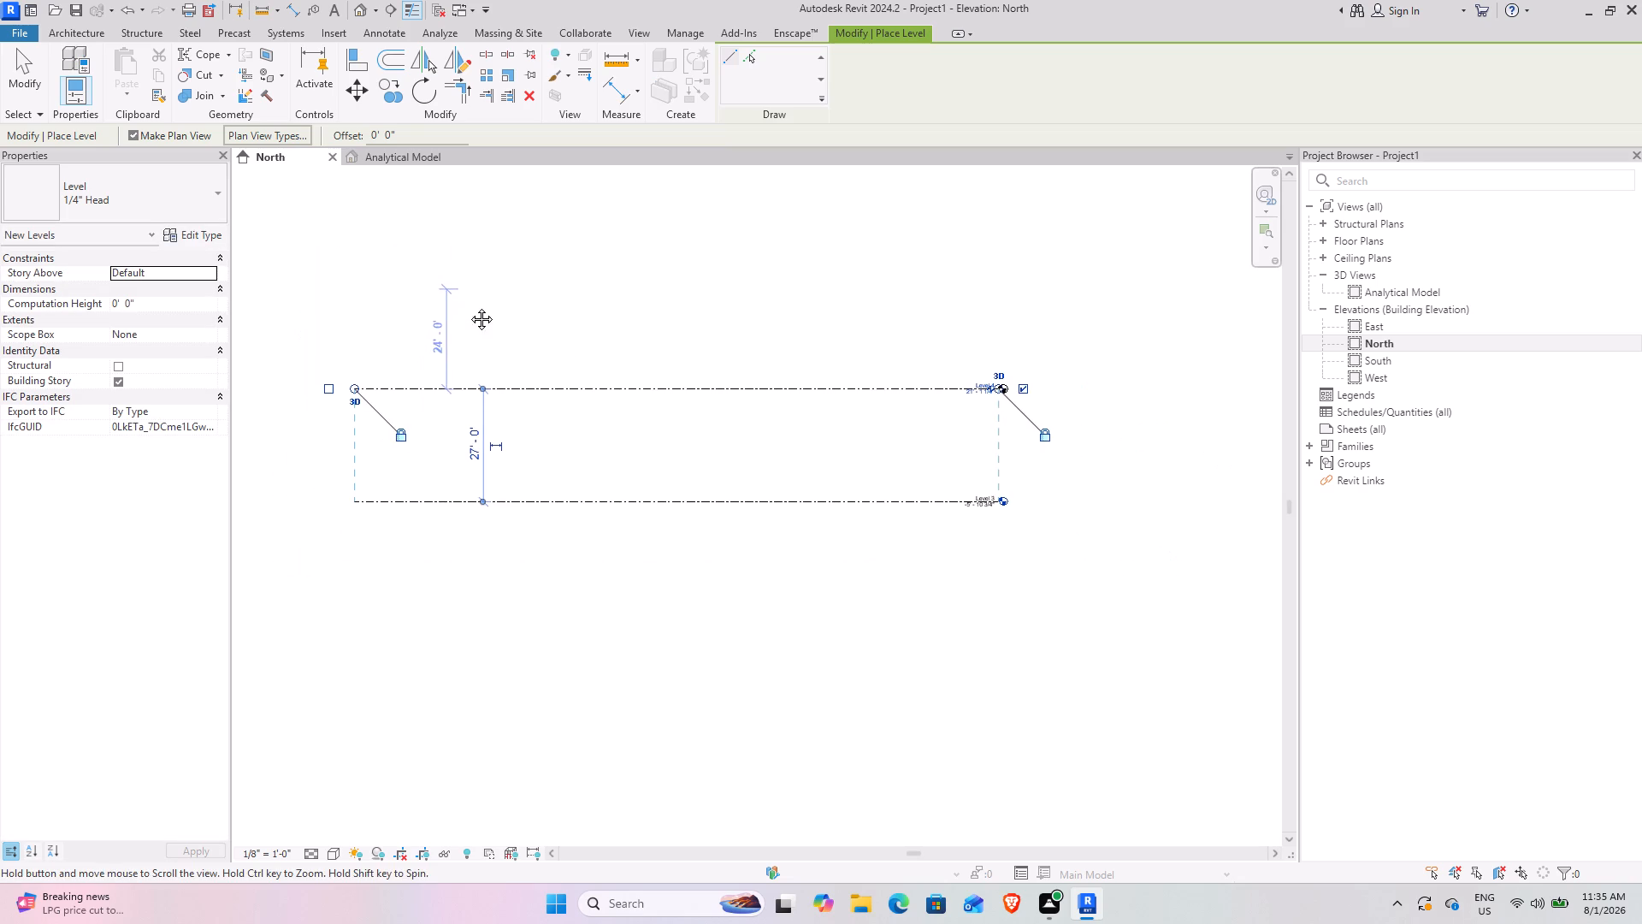
{"action": "middle_click_drag", "start_coordinate": [469, 306], "coordinate": [461, 524]}
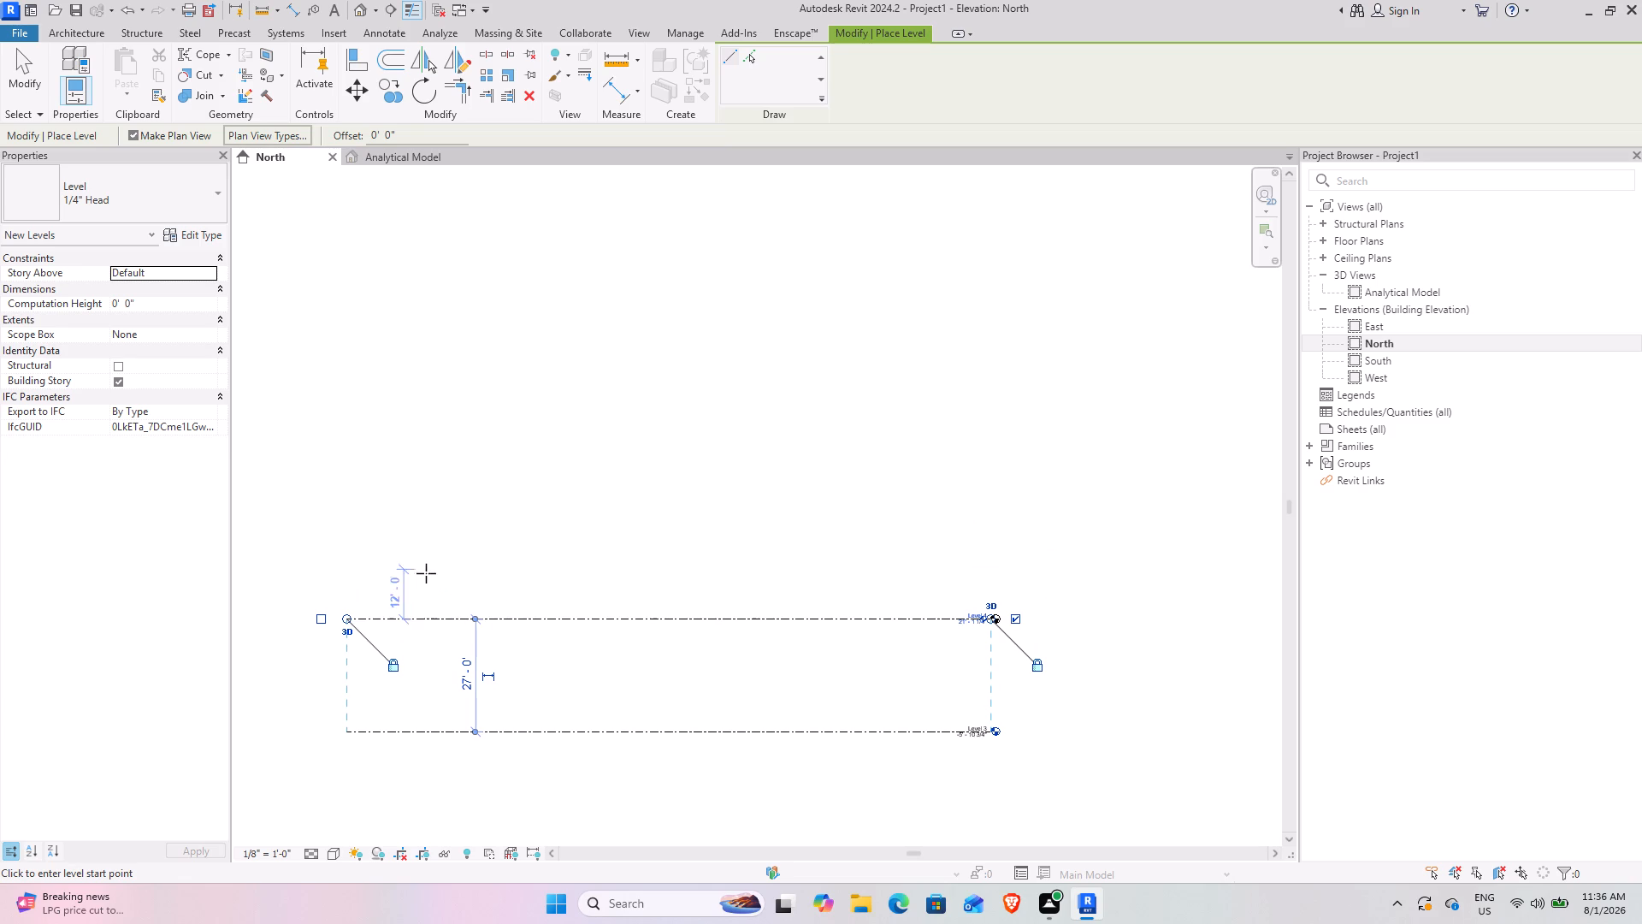
{"action": "left_click", "coordinate": [345, 551]}
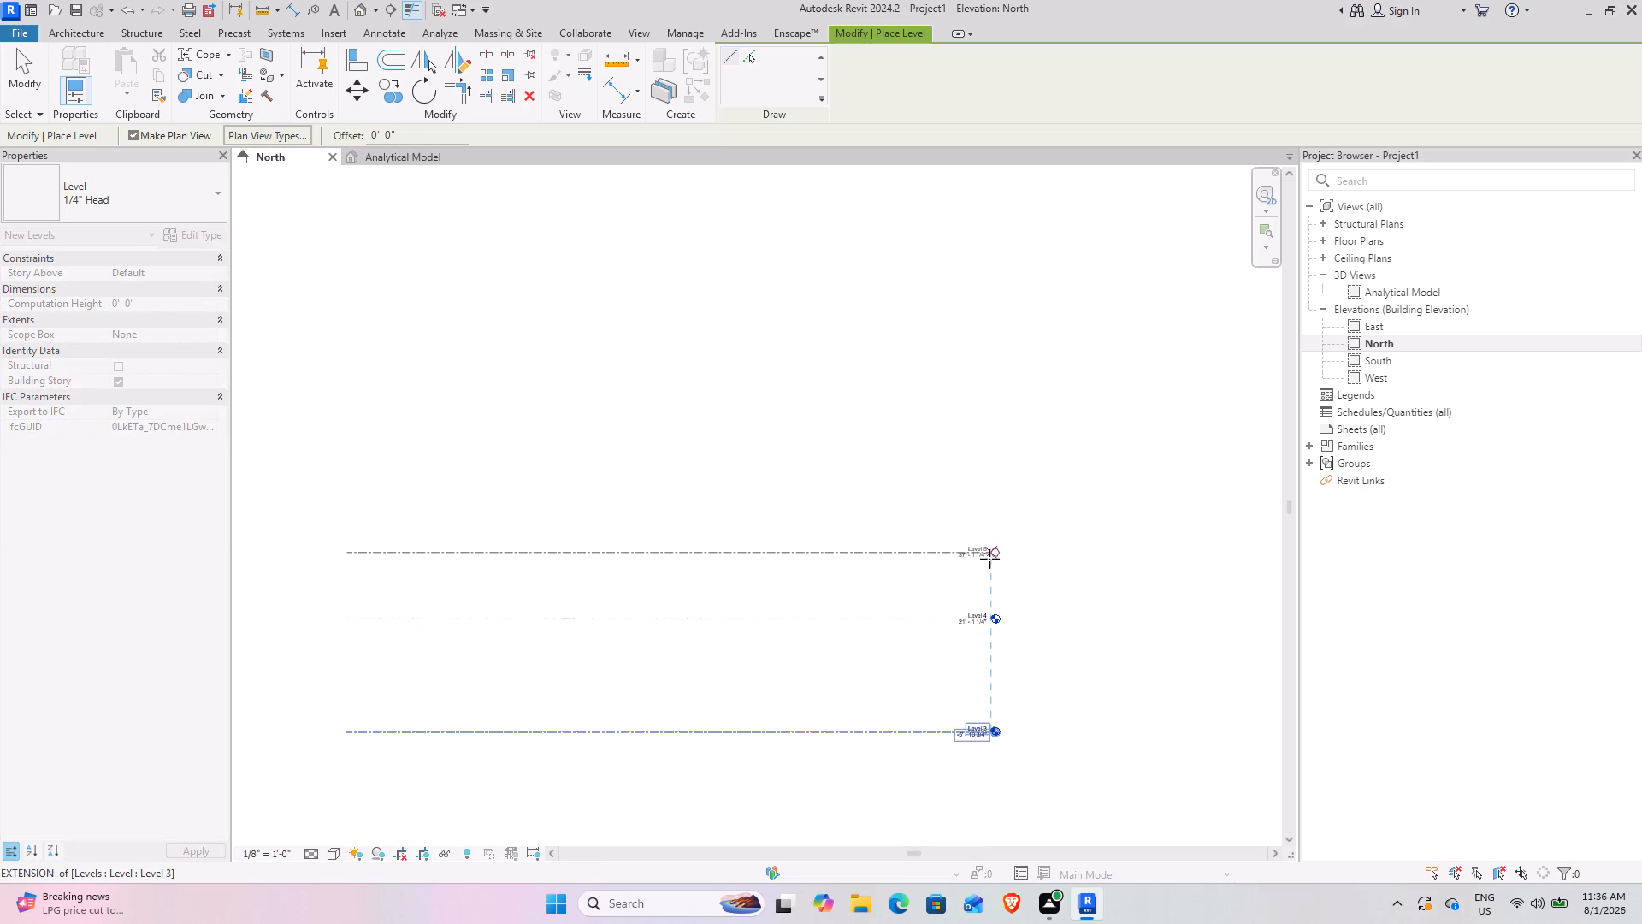
{"action": "left_click", "coordinate": [987, 559]}
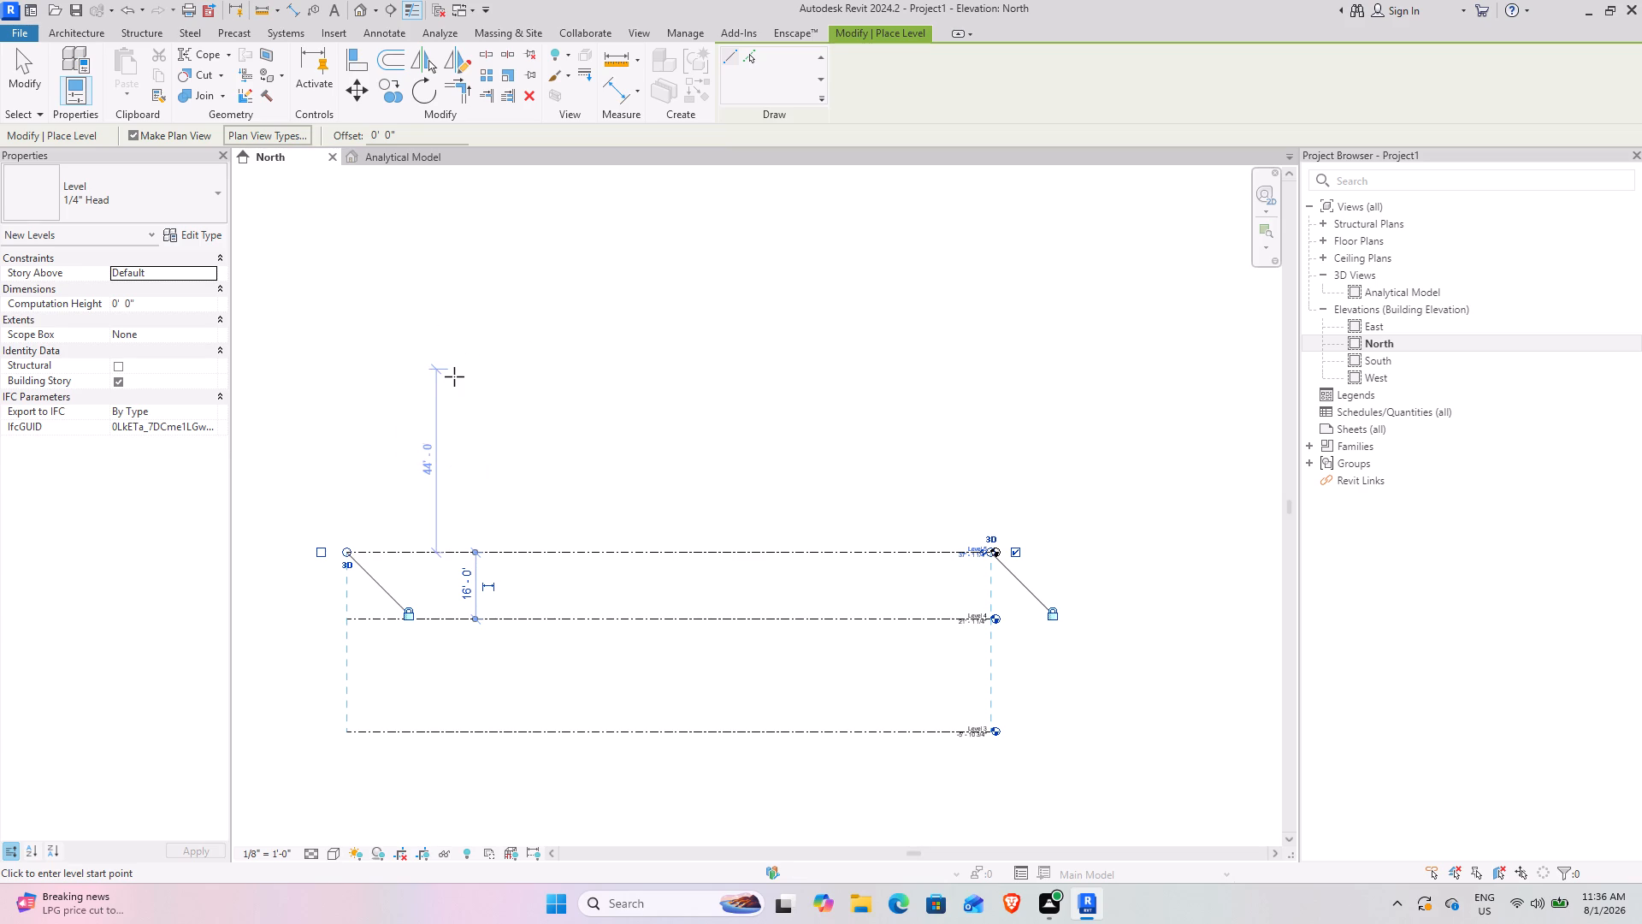
{"action": "left_click", "coordinate": [347, 459]}
{"action": "left_click", "coordinate": [989, 501]}
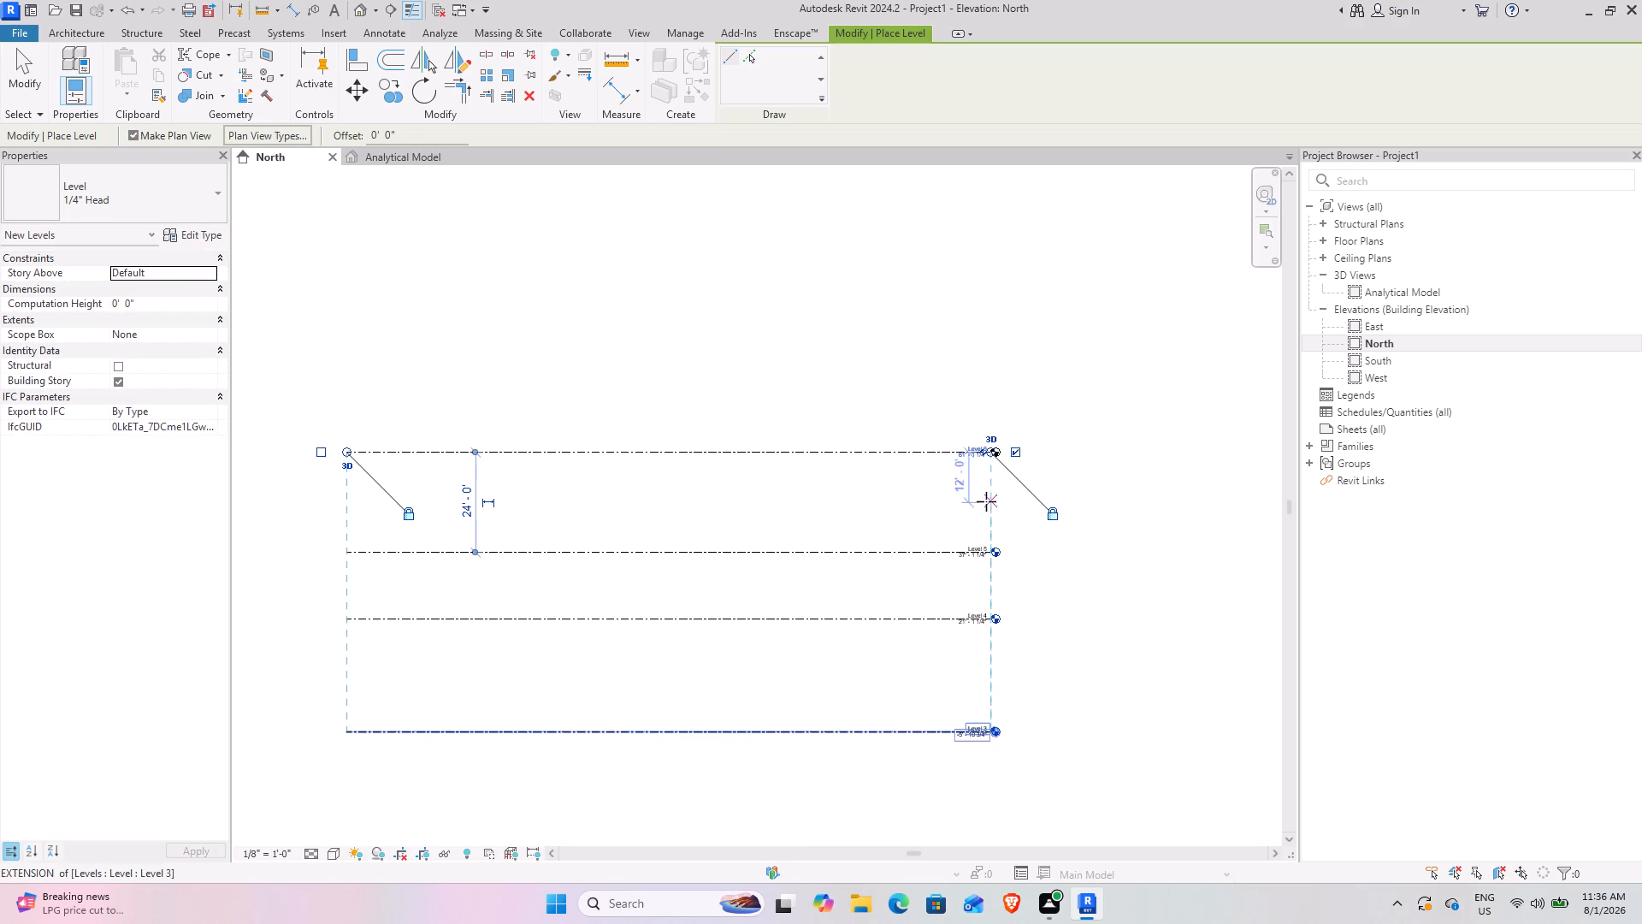
Draw a fifth level about 32' above the fourth and a sixth about 28' above the fifth, aligned with the others.
{"action": "left_click", "coordinate": [345, 322]}
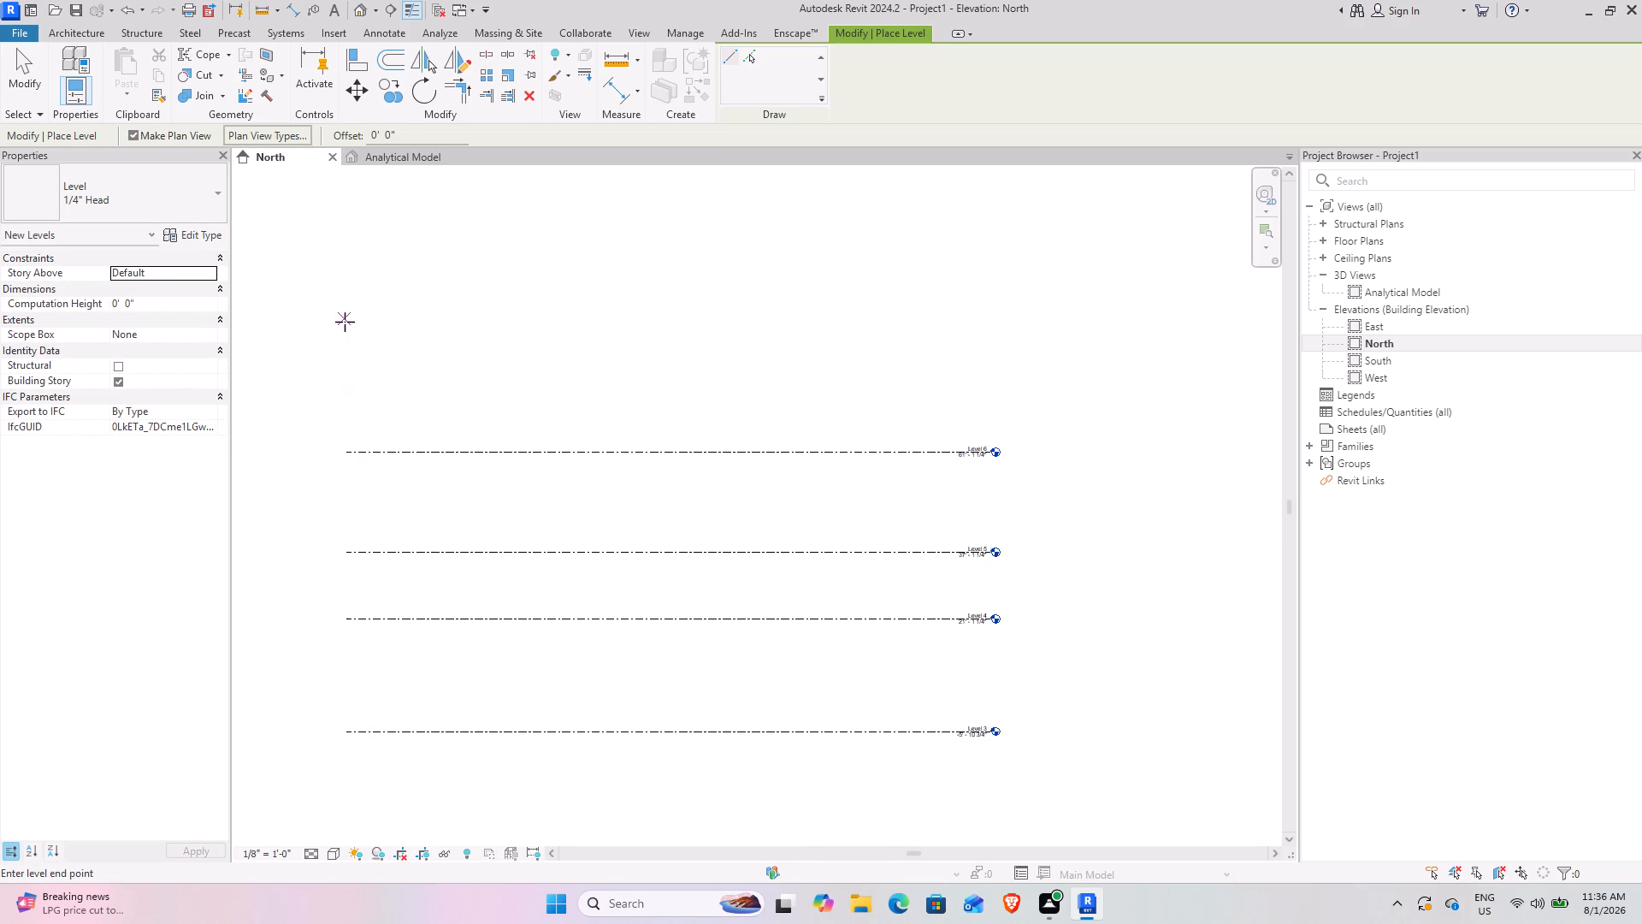
{"action": "left_click", "coordinate": [999, 364]}
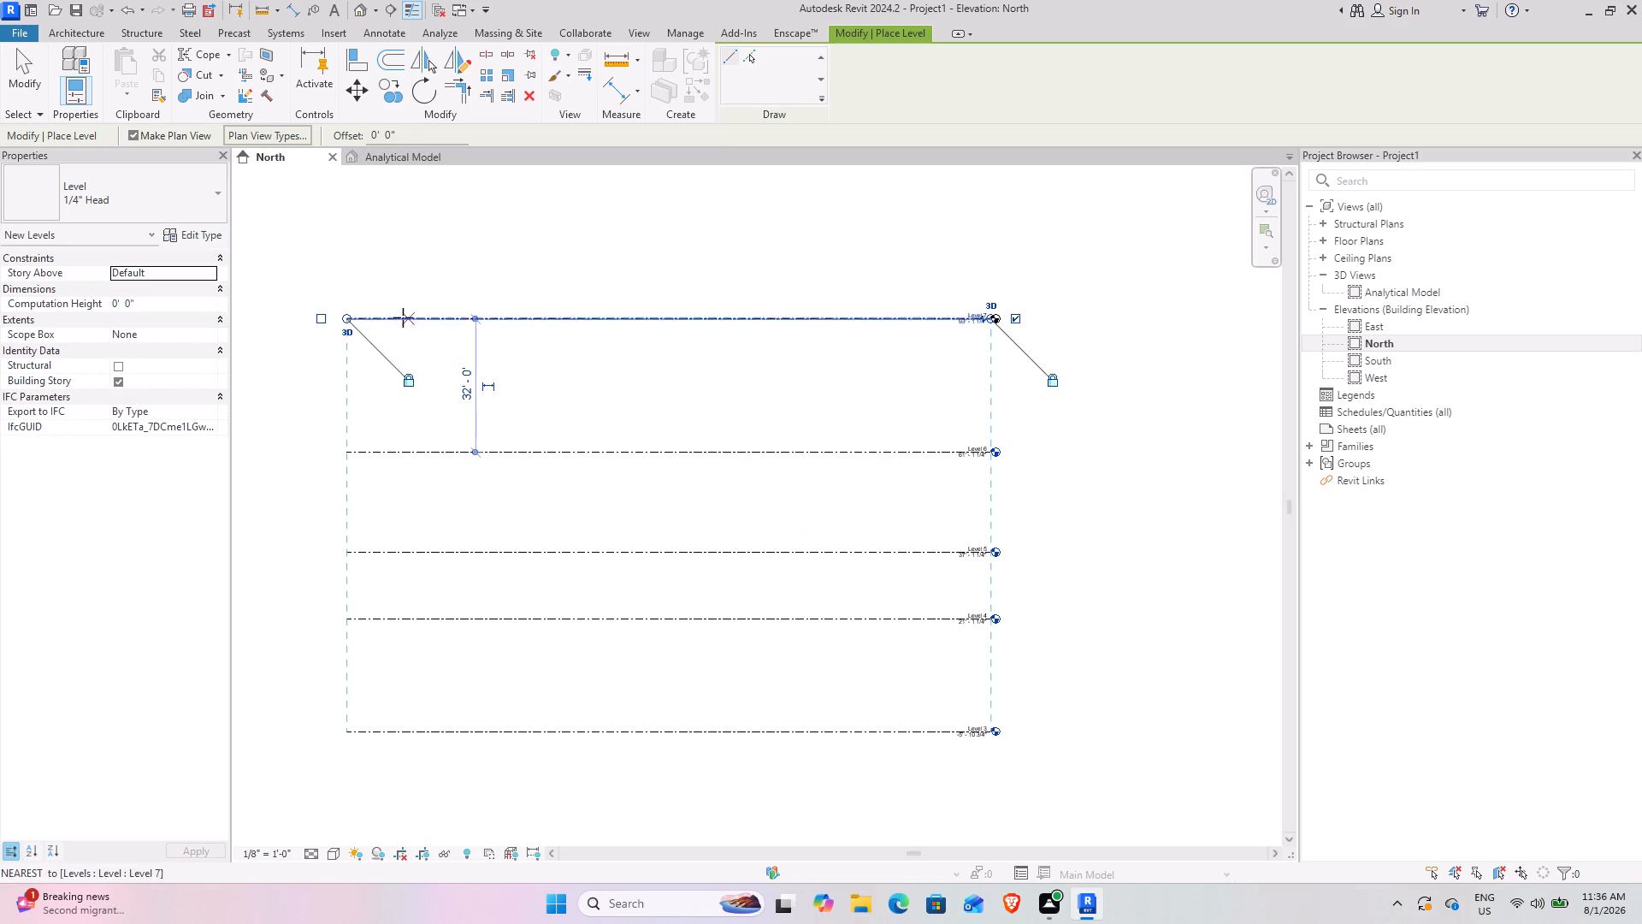
{"action": "left_click", "coordinate": [348, 203]}
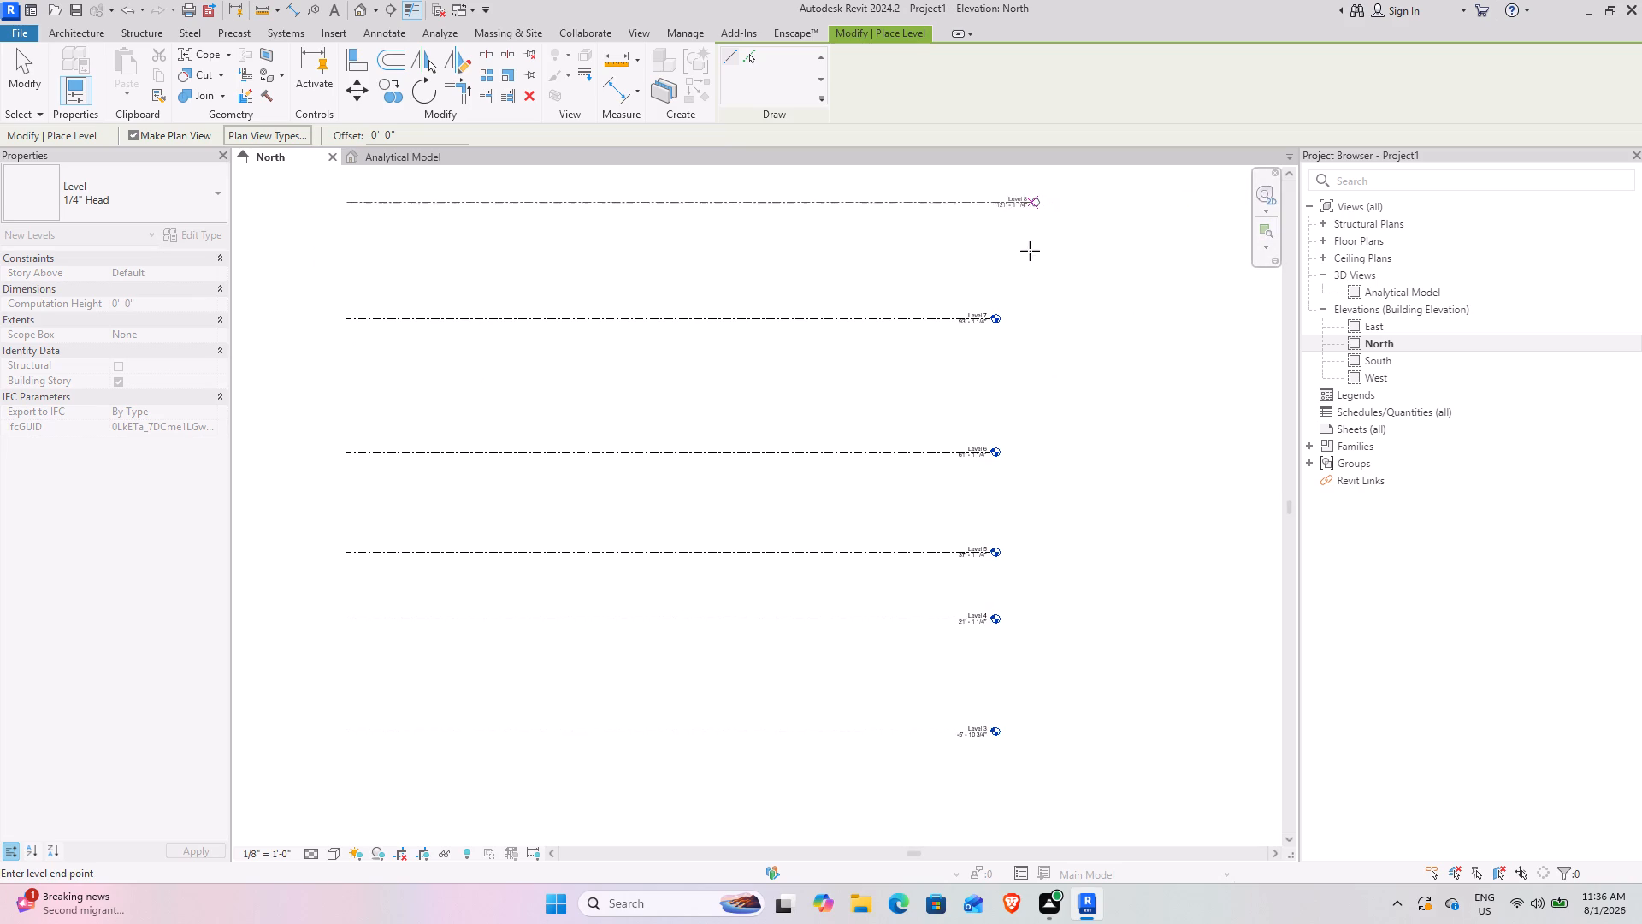
{"action": "left_click", "coordinate": [989, 235]}
Draw a seventh aligned level about 40' above the sixth and finish placing levels.
{"action": "scroll", "coordinate": [808, 311], "scroll_direction": "down", "scroll_amount": 2}
{"action": "middle_click_drag", "start_coordinate": [789, 312], "coordinate": [789, 335]}
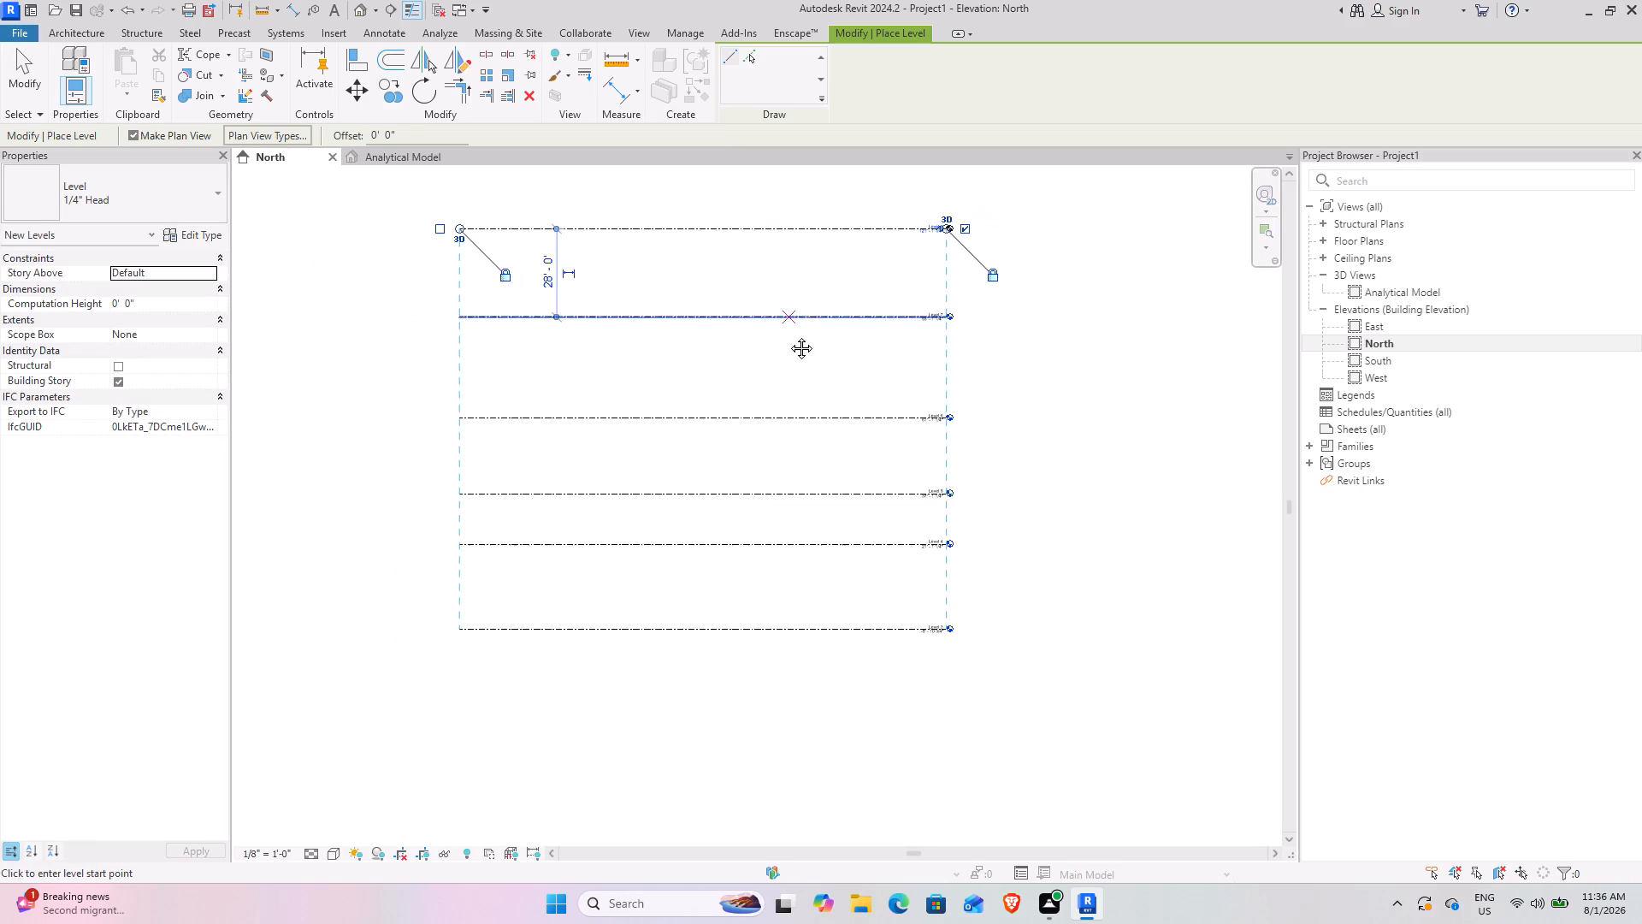
{"action": "middle_click_drag", "start_coordinate": [789, 335], "coordinate": [732, 735]}
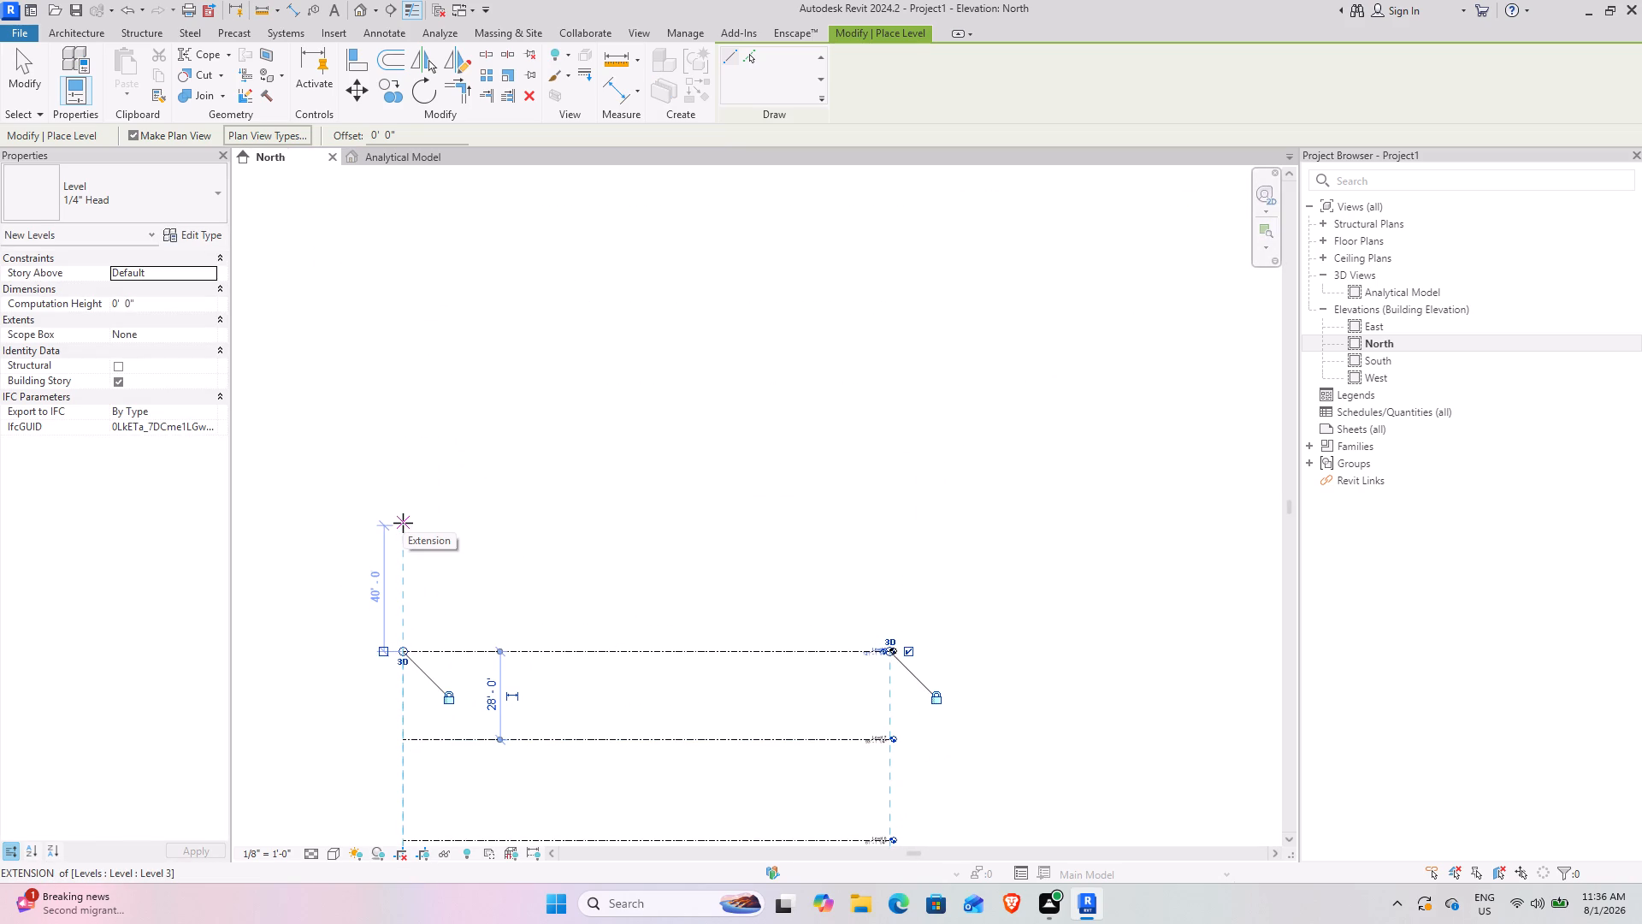
{"action": "left_click", "coordinate": [403, 523]}
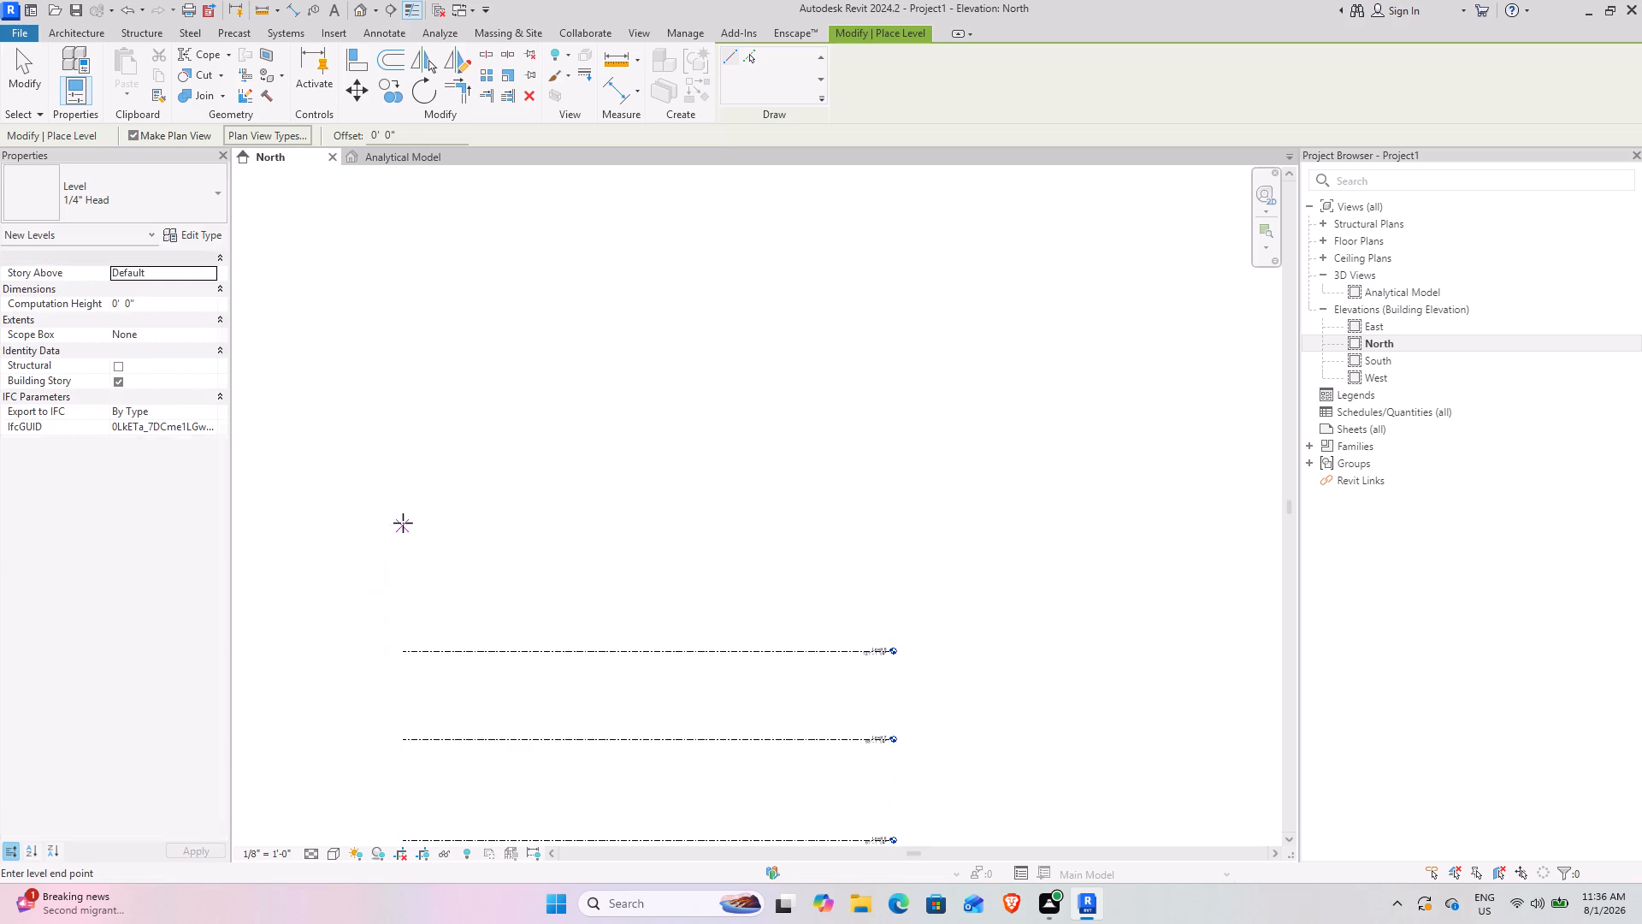
{"action": "left_click", "coordinate": [889, 522]}
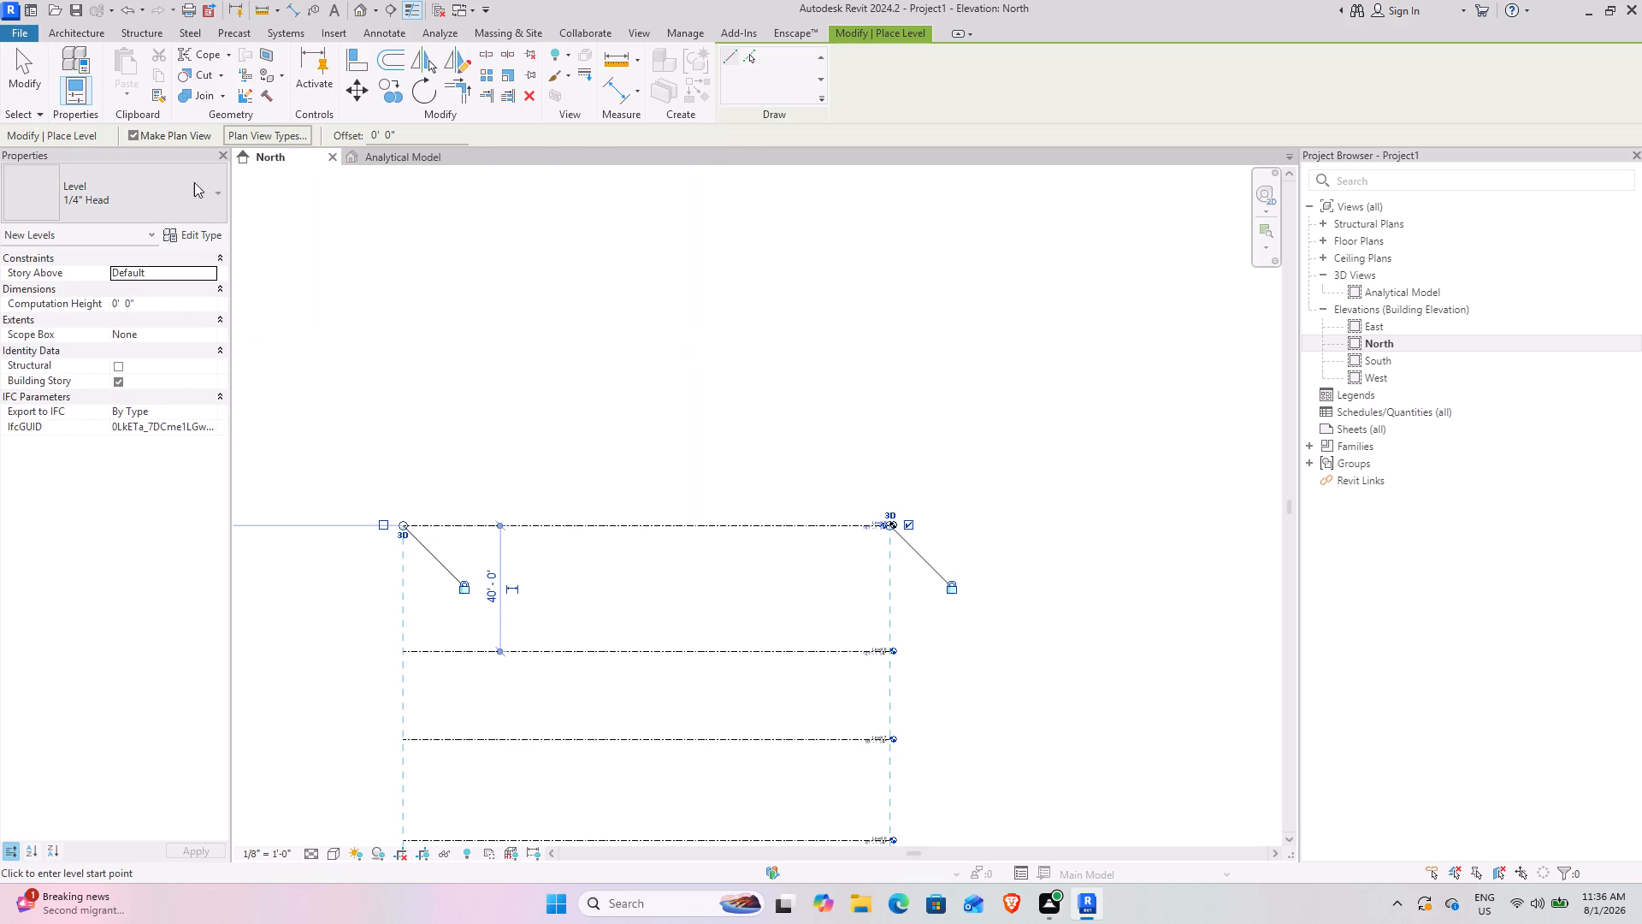
{"action": "left_click", "coordinate": [32, 74]}
{"action": "scroll", "coordinate": [783, 571], "scroll_direction": "down", "scroll_amount": 3}
{"action": "middle_click_drag", "start_coordinate": [684, 593], "coordinate": [794, 412]}
{"action": "scroll", "coordinate": [997, 714], "scroll_direction": "up", "scroll_amount": 3}
{"action": "scroll", "coordinate": [923, 744], "scroll_direction": "up", "scroll_amount": 3}
{"action": "scroll", "coordinate": [937, 721], "scroll_direction": "down", "scroll_amount": 2}
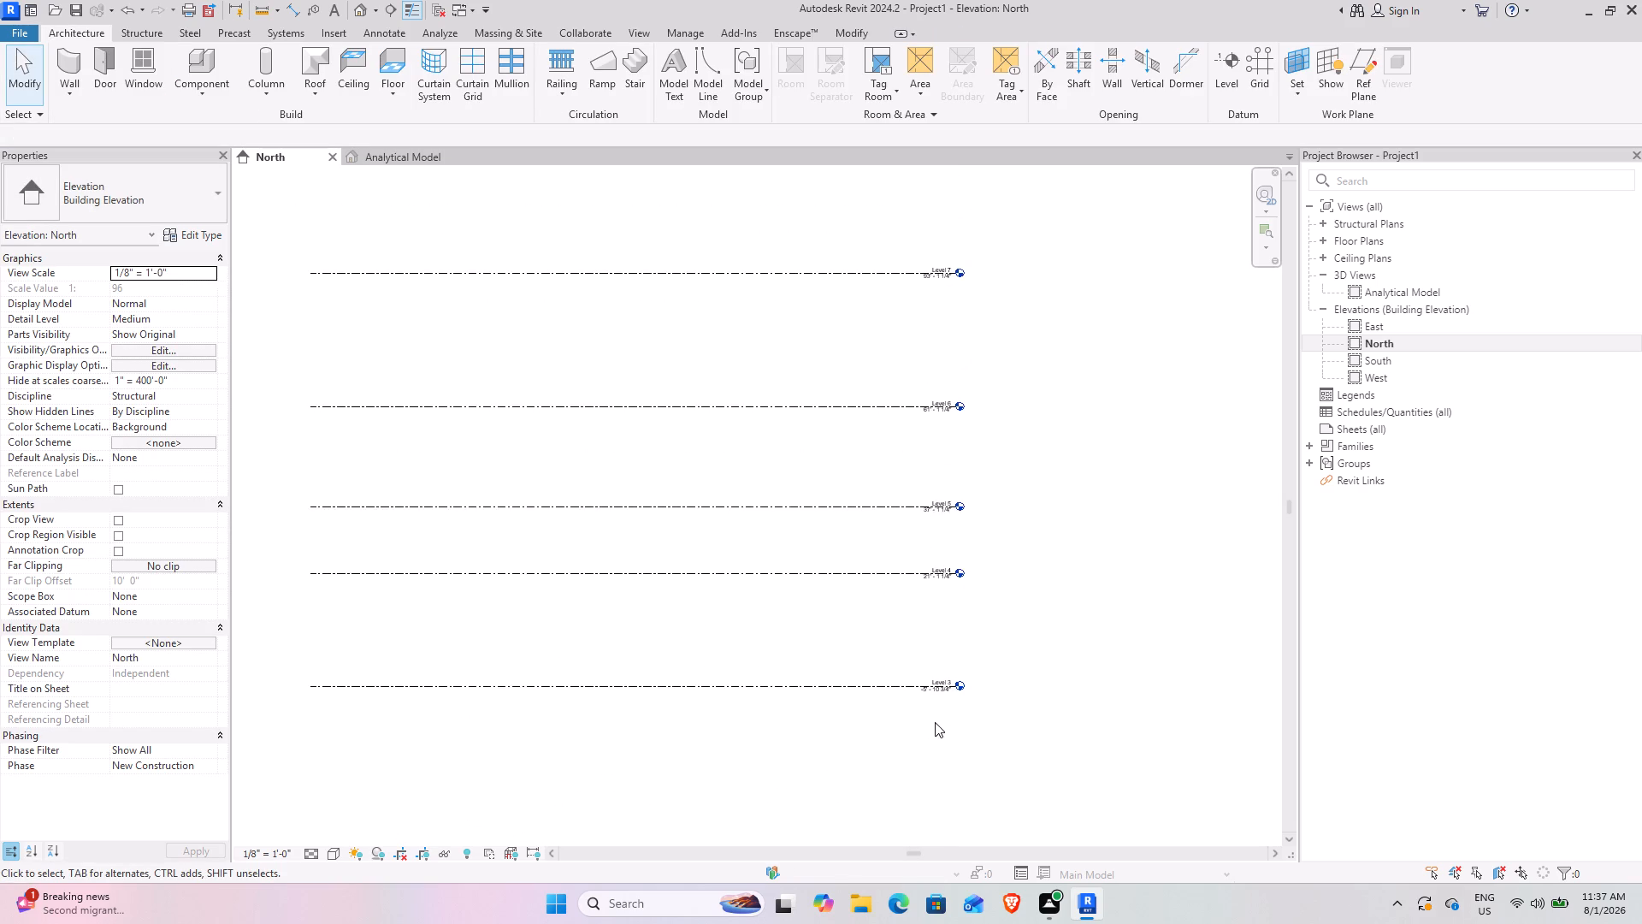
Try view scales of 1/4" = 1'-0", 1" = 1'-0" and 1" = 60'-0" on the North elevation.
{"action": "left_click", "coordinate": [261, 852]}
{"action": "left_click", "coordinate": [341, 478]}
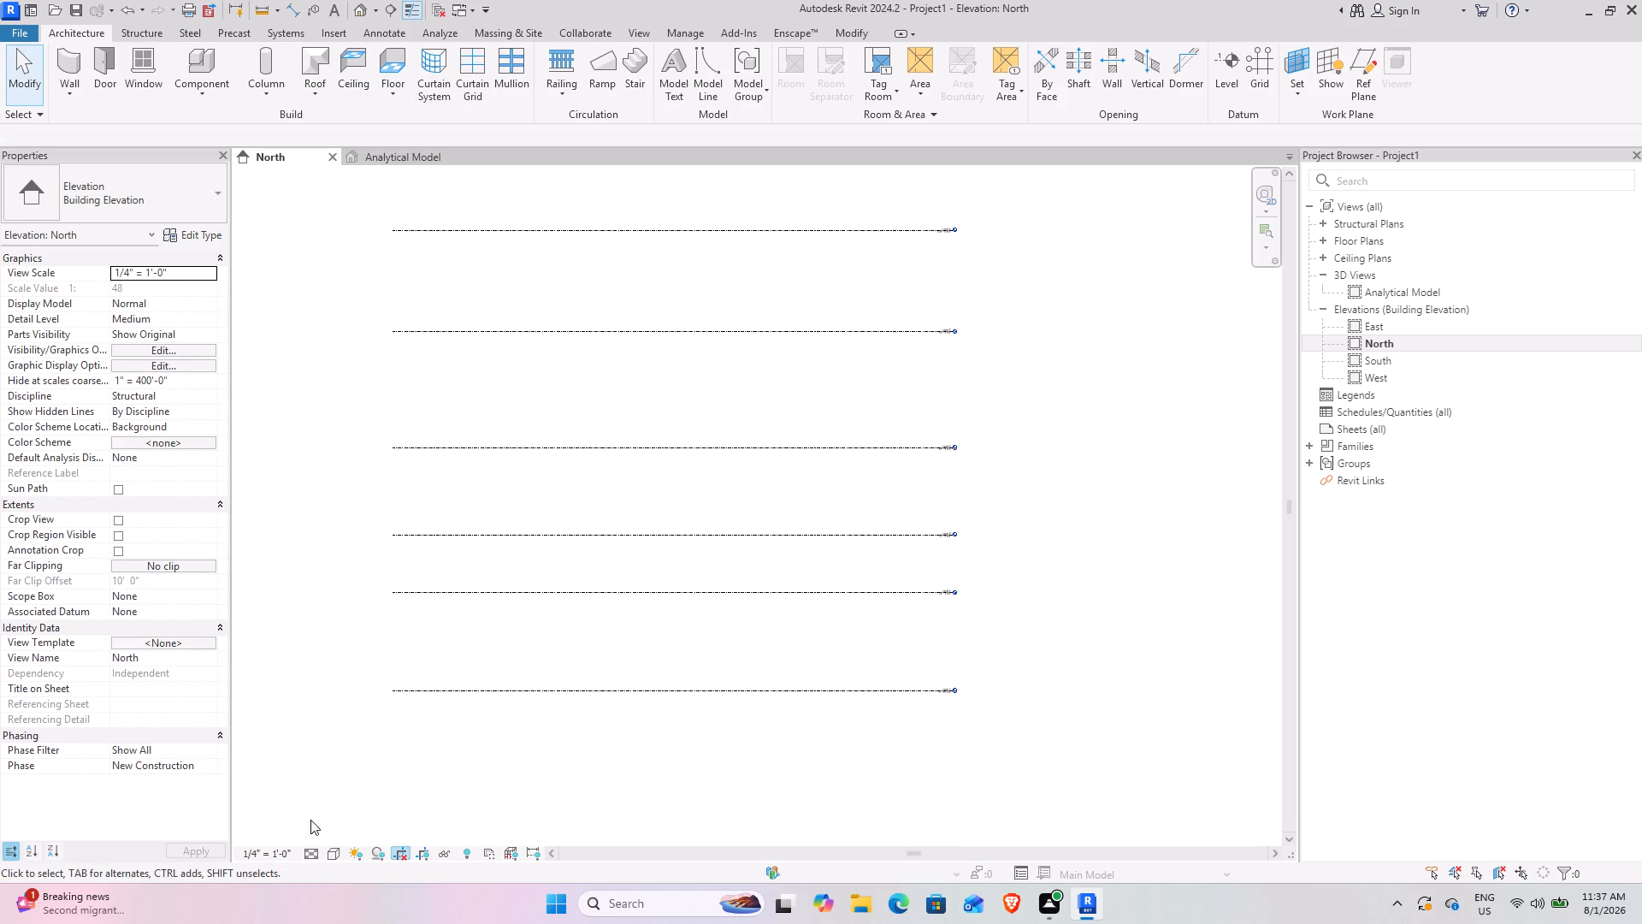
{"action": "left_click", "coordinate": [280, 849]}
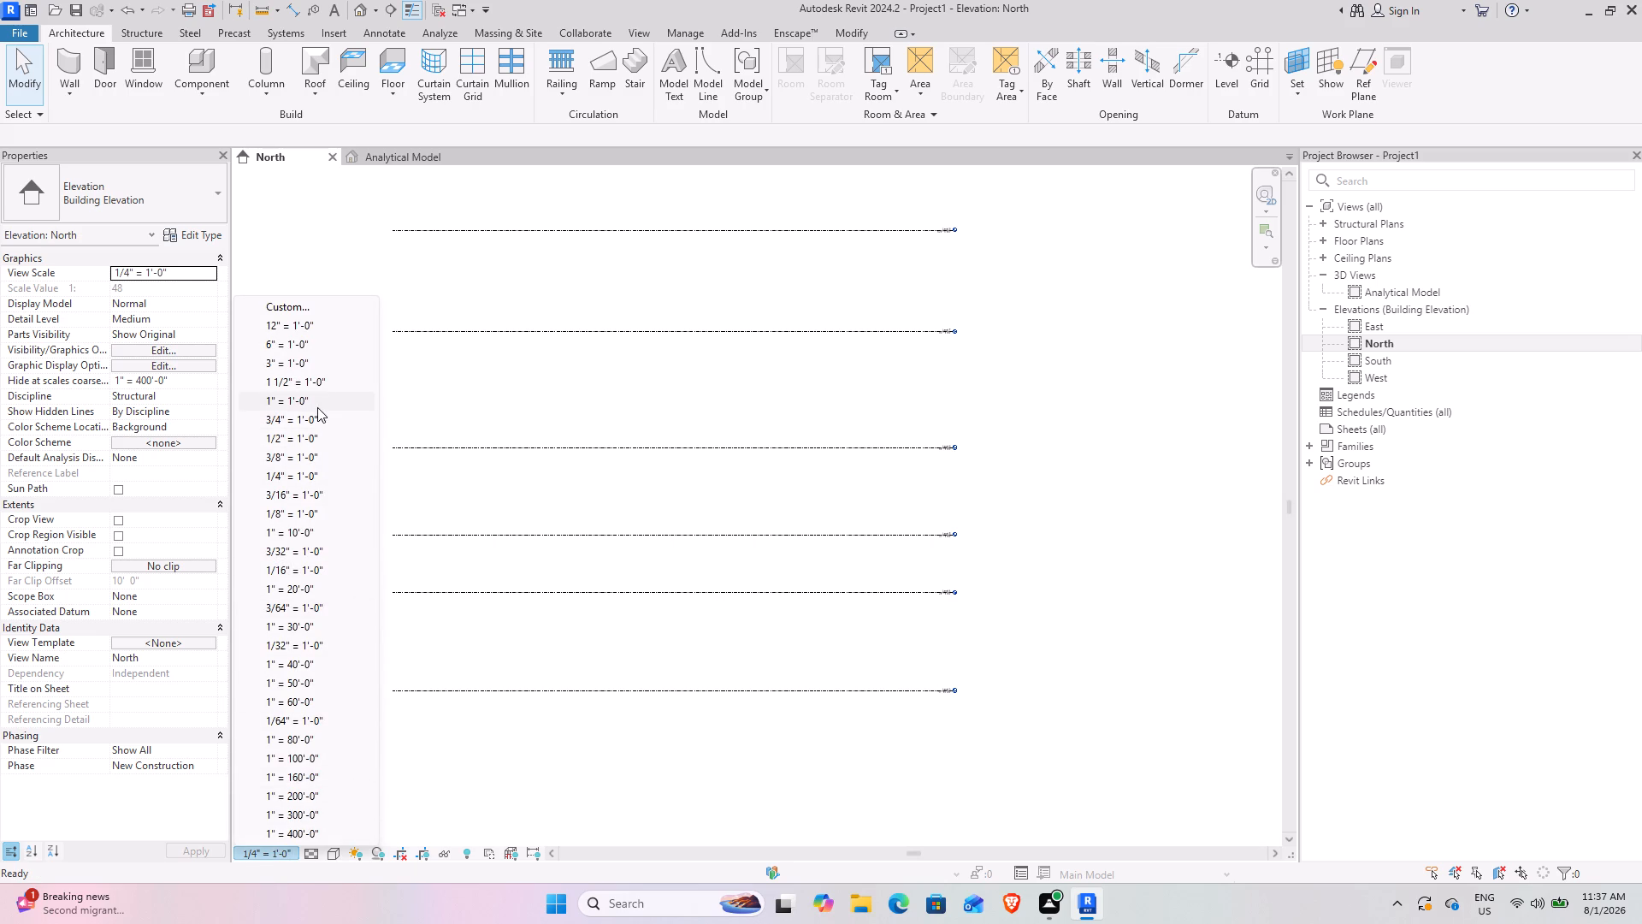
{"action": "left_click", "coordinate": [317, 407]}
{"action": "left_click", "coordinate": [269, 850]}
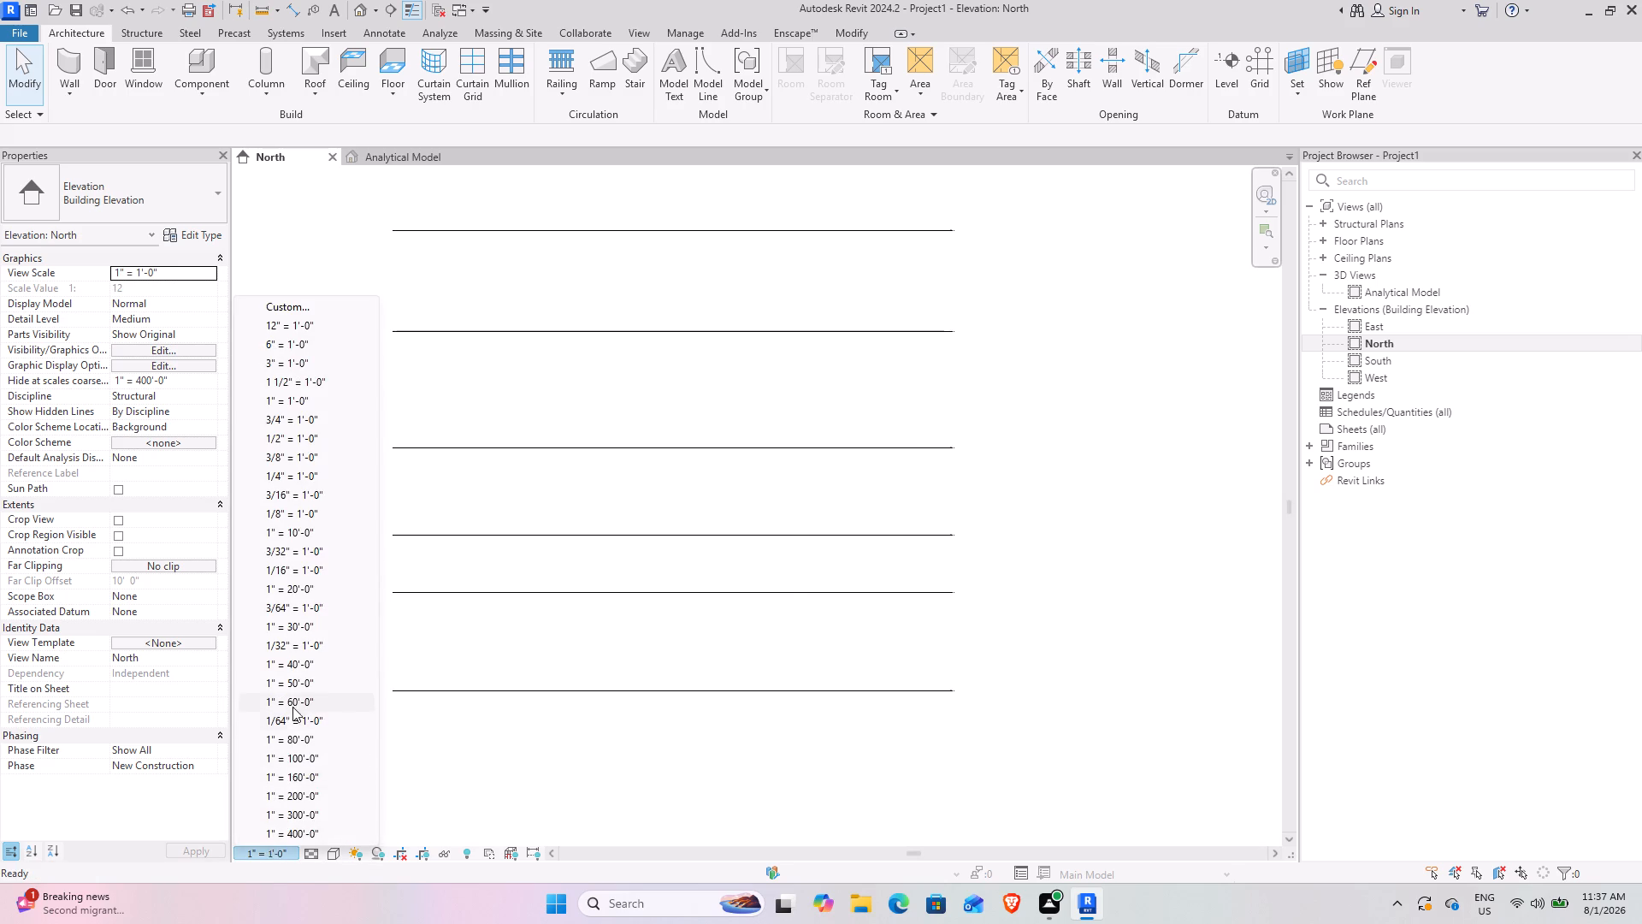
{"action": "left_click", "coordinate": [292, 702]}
Set the North elevation's view scale to 1" = 20'-0".
{"action": "left_click", "coordinate": [271, 856]}
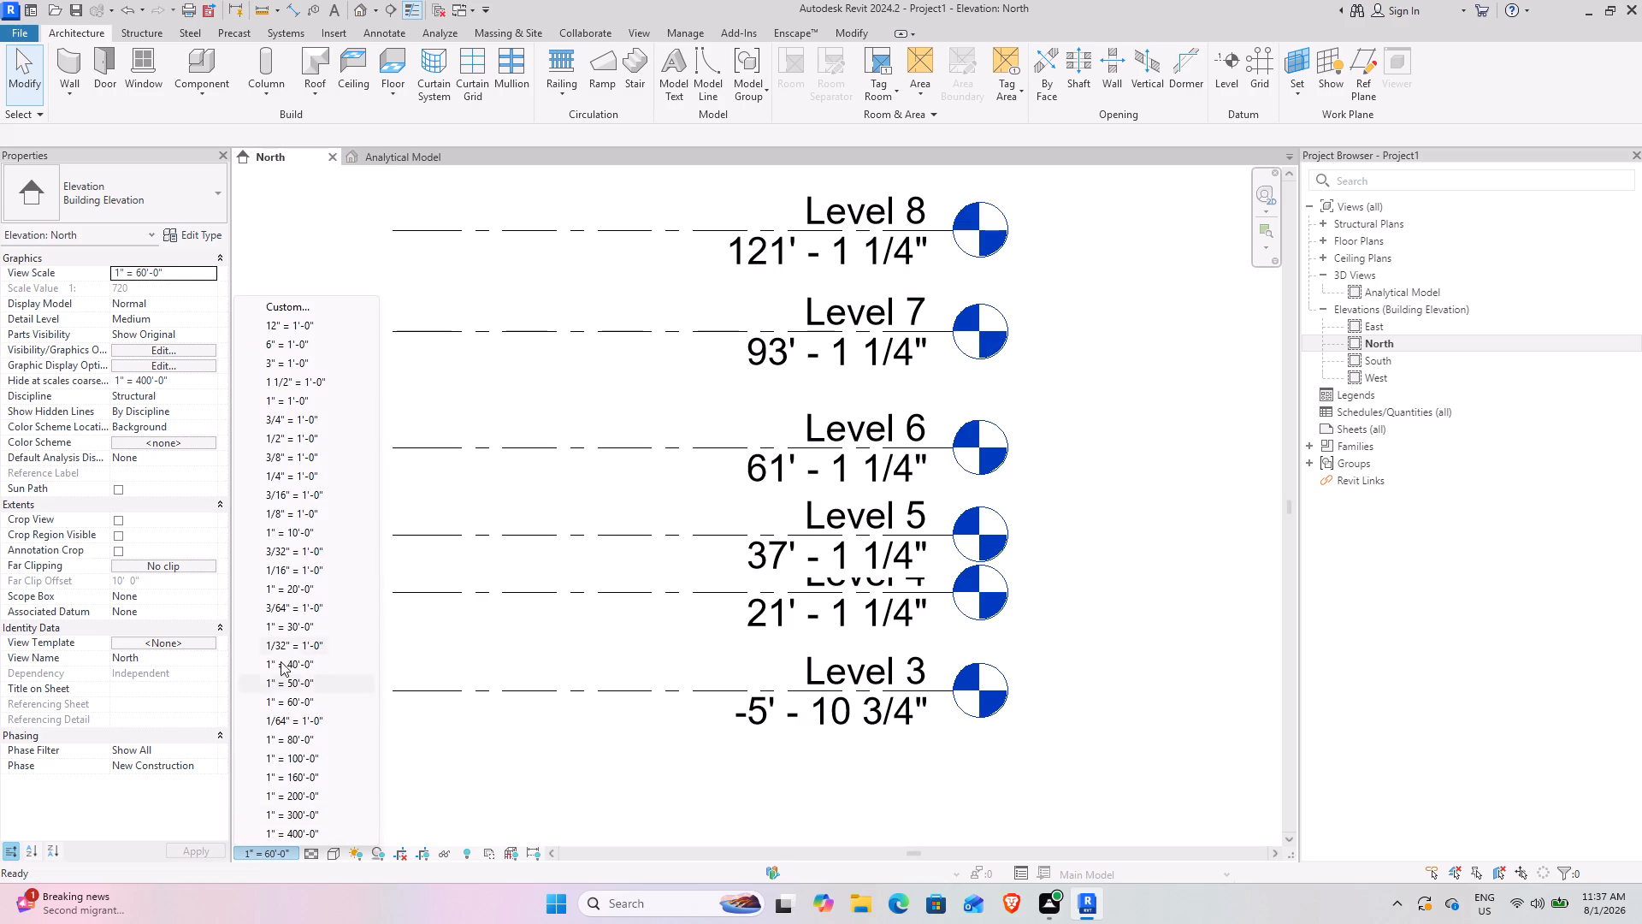
{"action": "left_click", "coordinate": [298, 589]}
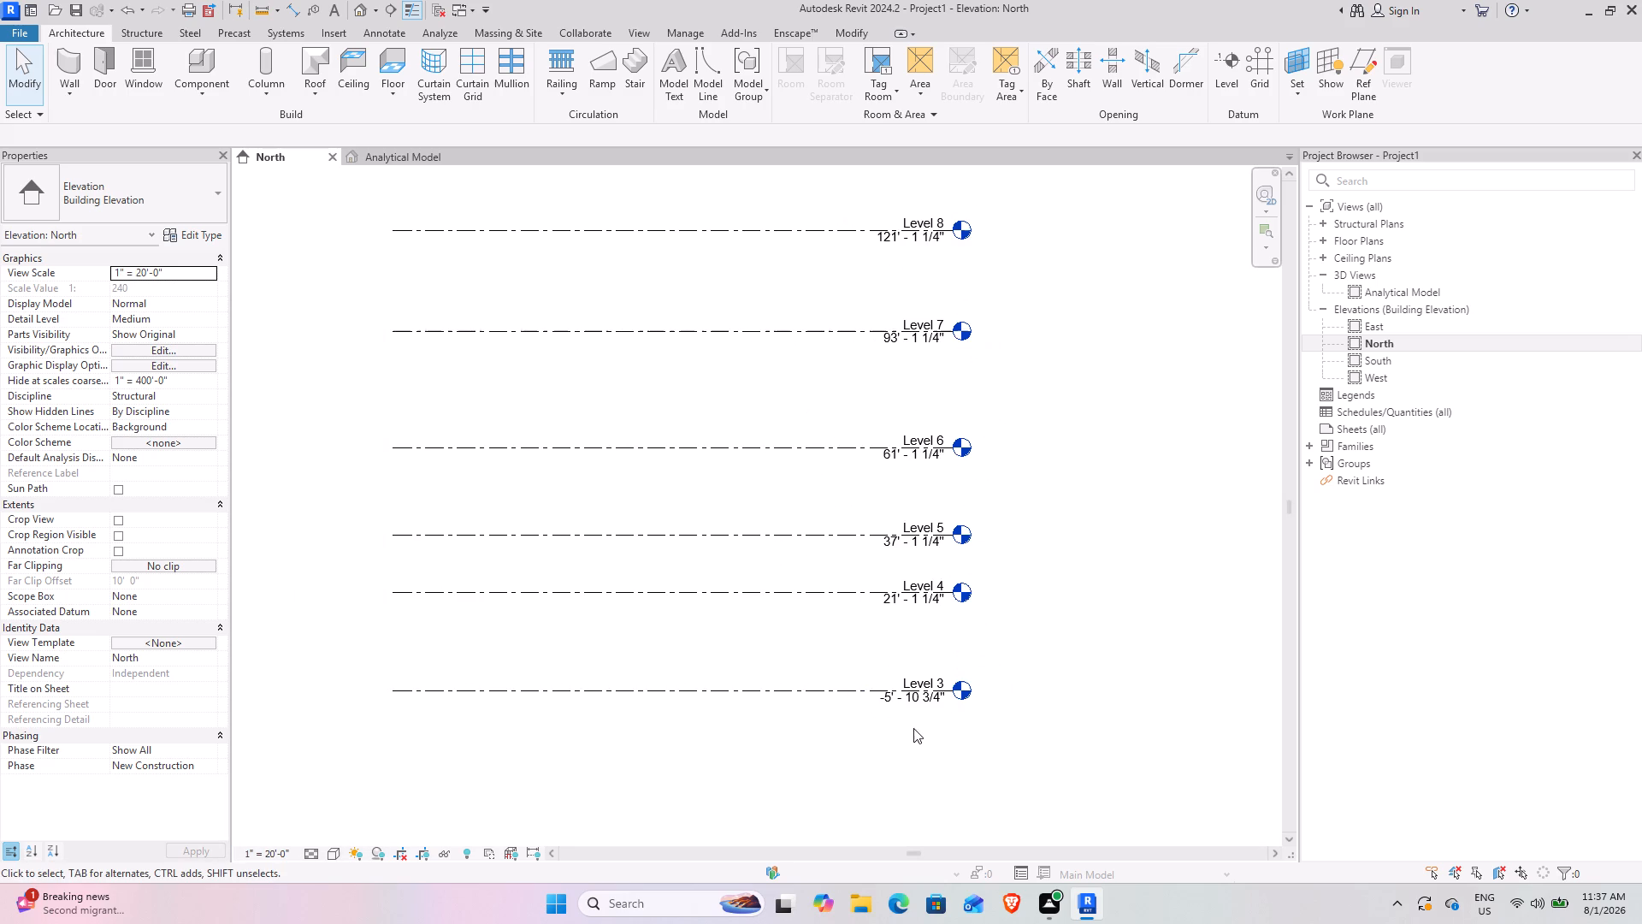
Rename the lowest level, Level 3, as FOOTING LEVEL and rename its corresponding views as well.
{"action": "scroll", "coordinate": [929, 678], "scroll_direction": "up", "scroll_amount": 4}
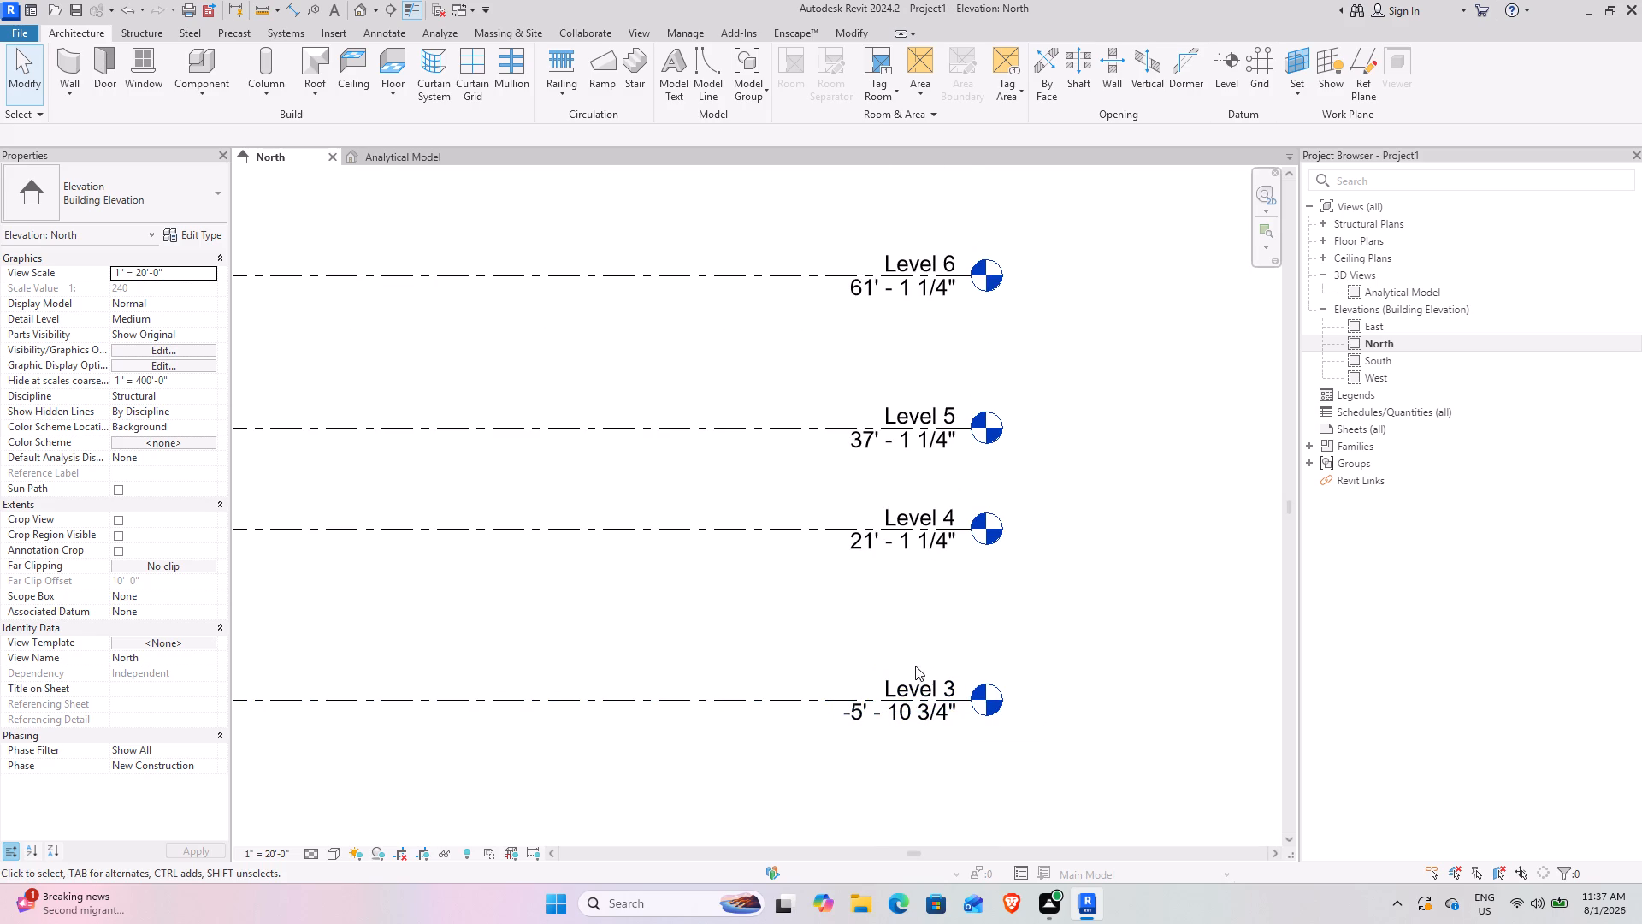
{"action": "left_click", "coordinate": [910, 678]}
{"action": "left_click", "coordinate": [924, 674]}
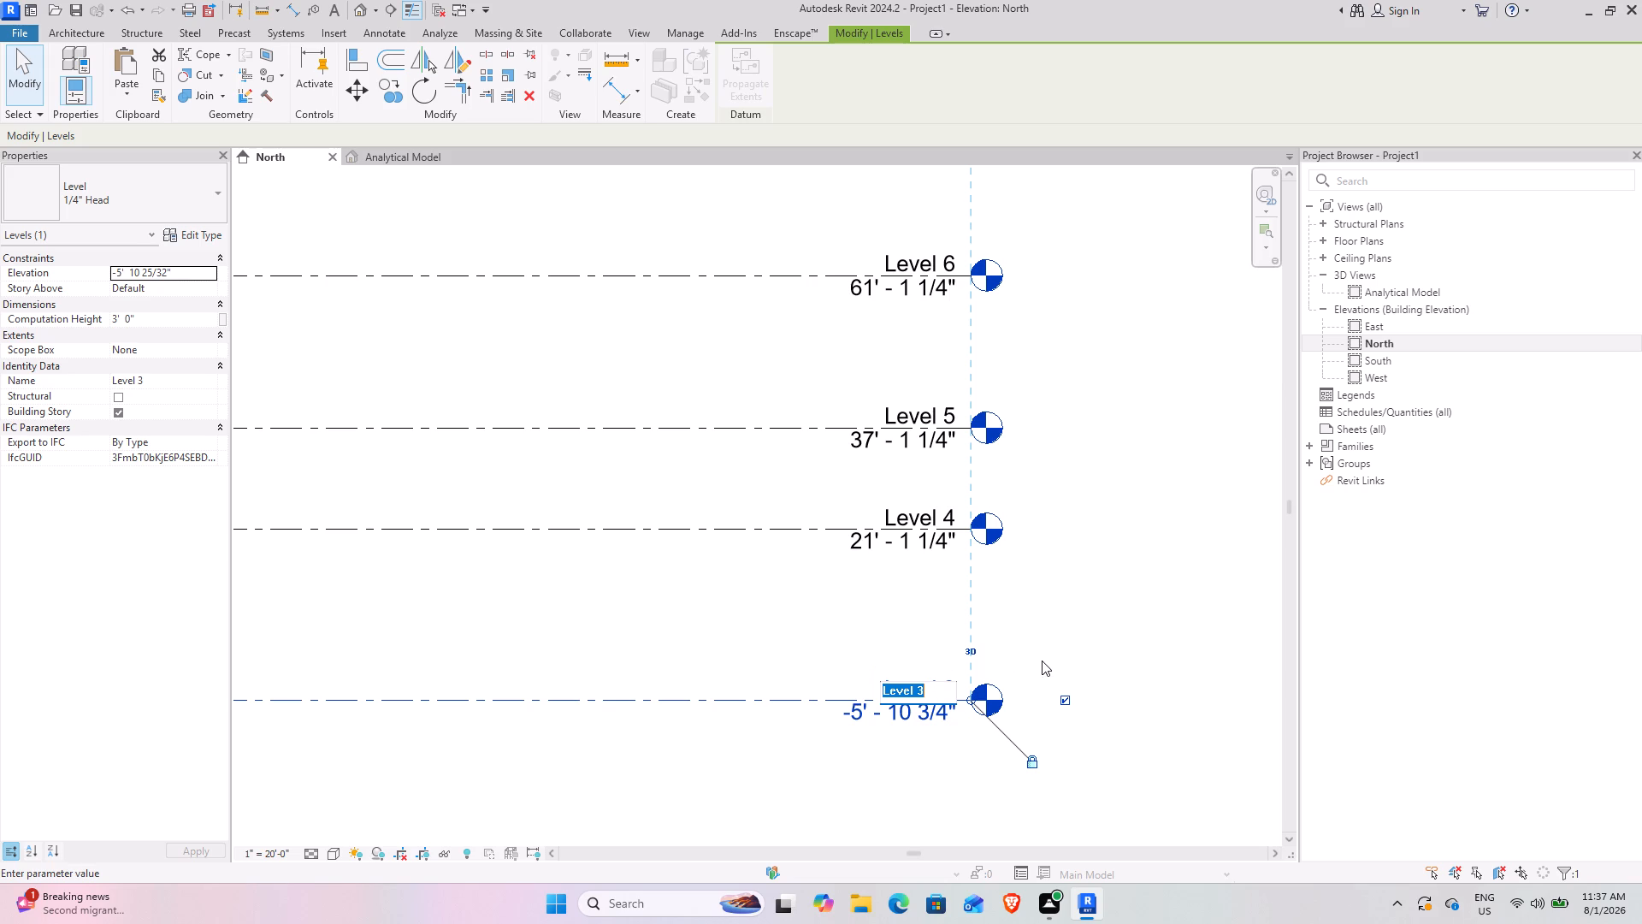
{"action": "type", "text": "FOORI"}
{"action": "key", "text": "BackSpace"}
{"action": "key", "text": "BackSpace"}
{"action": "type", "text": "TING LE"}
{"action": "type", "text": "VEL"}
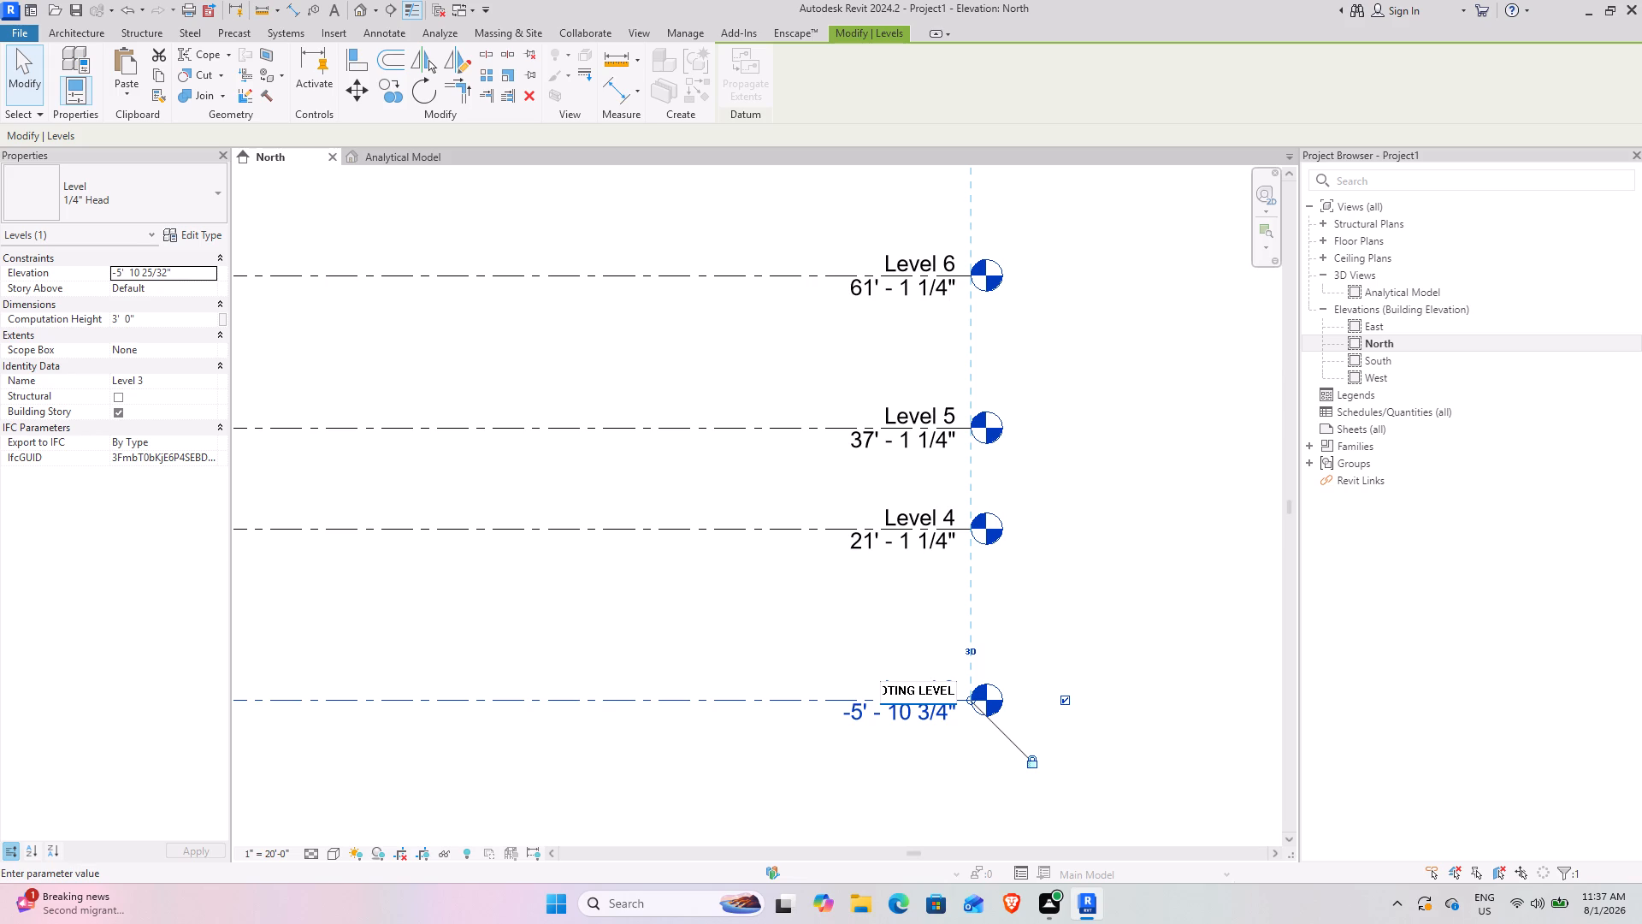
{"action": "left_click", "coordinate": [931, 720]}
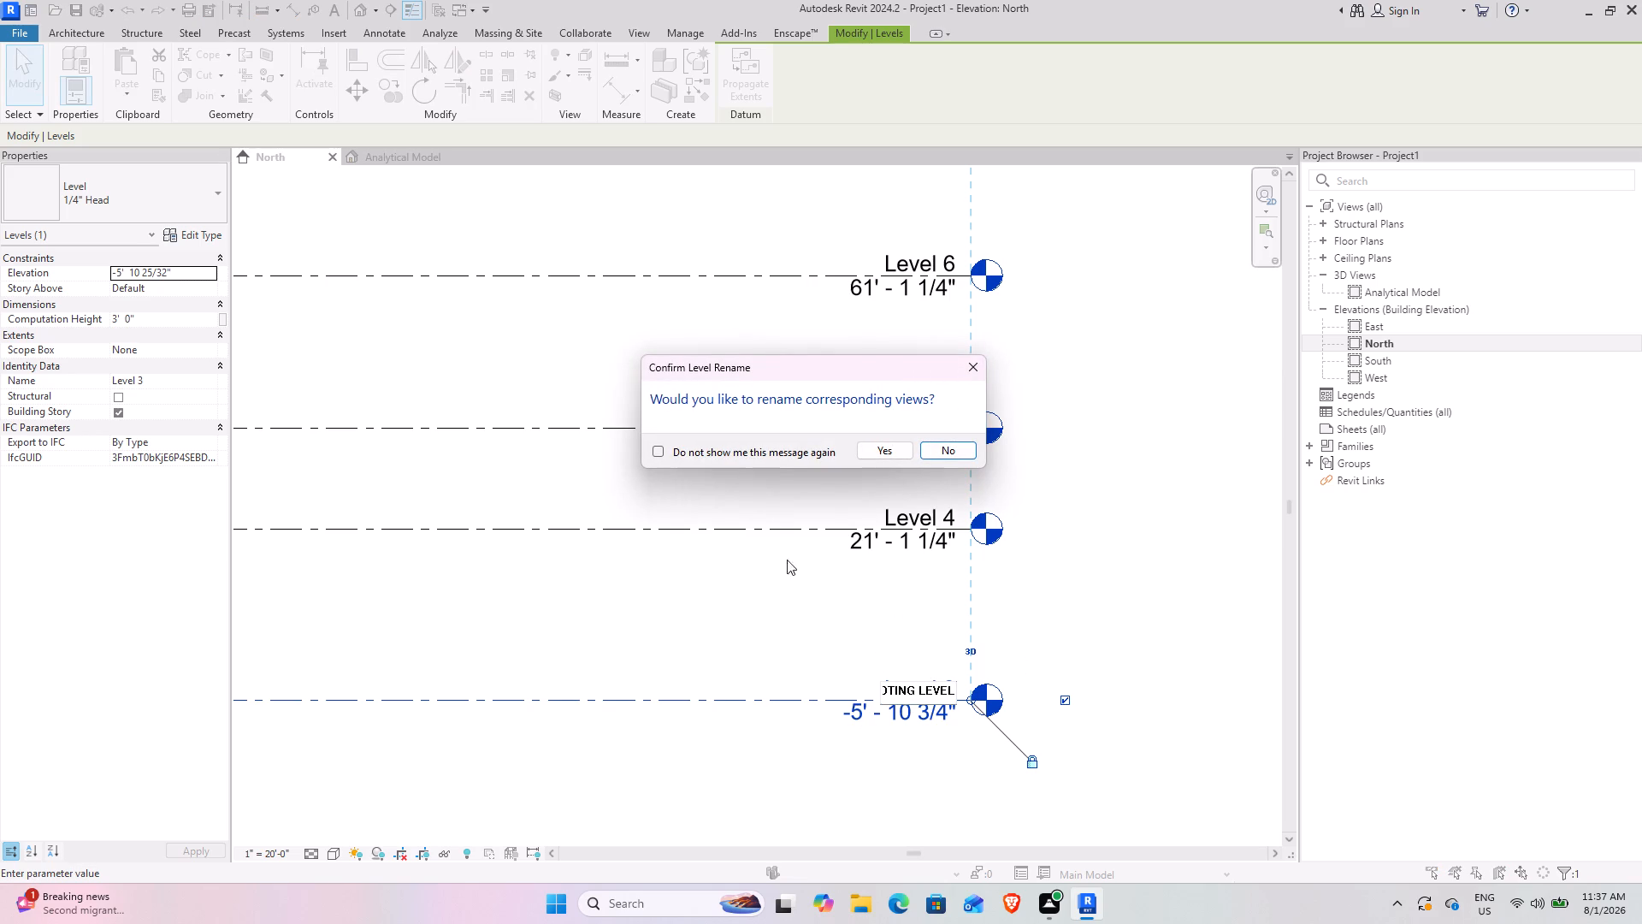
{"action": "left_click", "coordinate": [884, 454]}
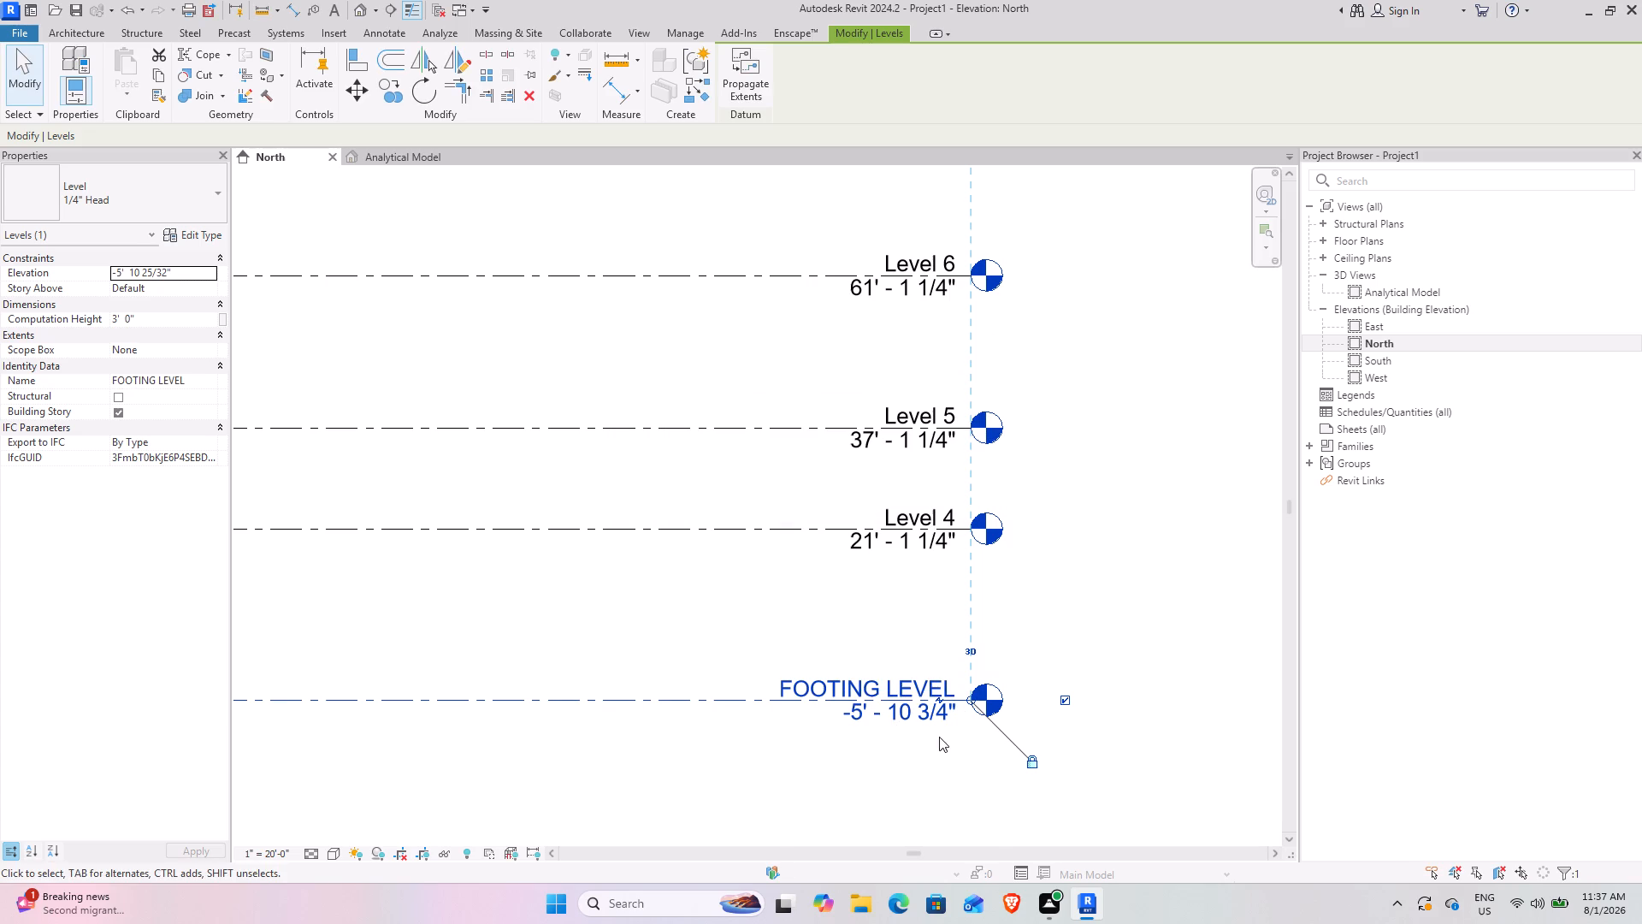
Open the elevation value of FOOTING LEVEL for editing.
{"action": "left_click", "coordinate": [883, 726]}
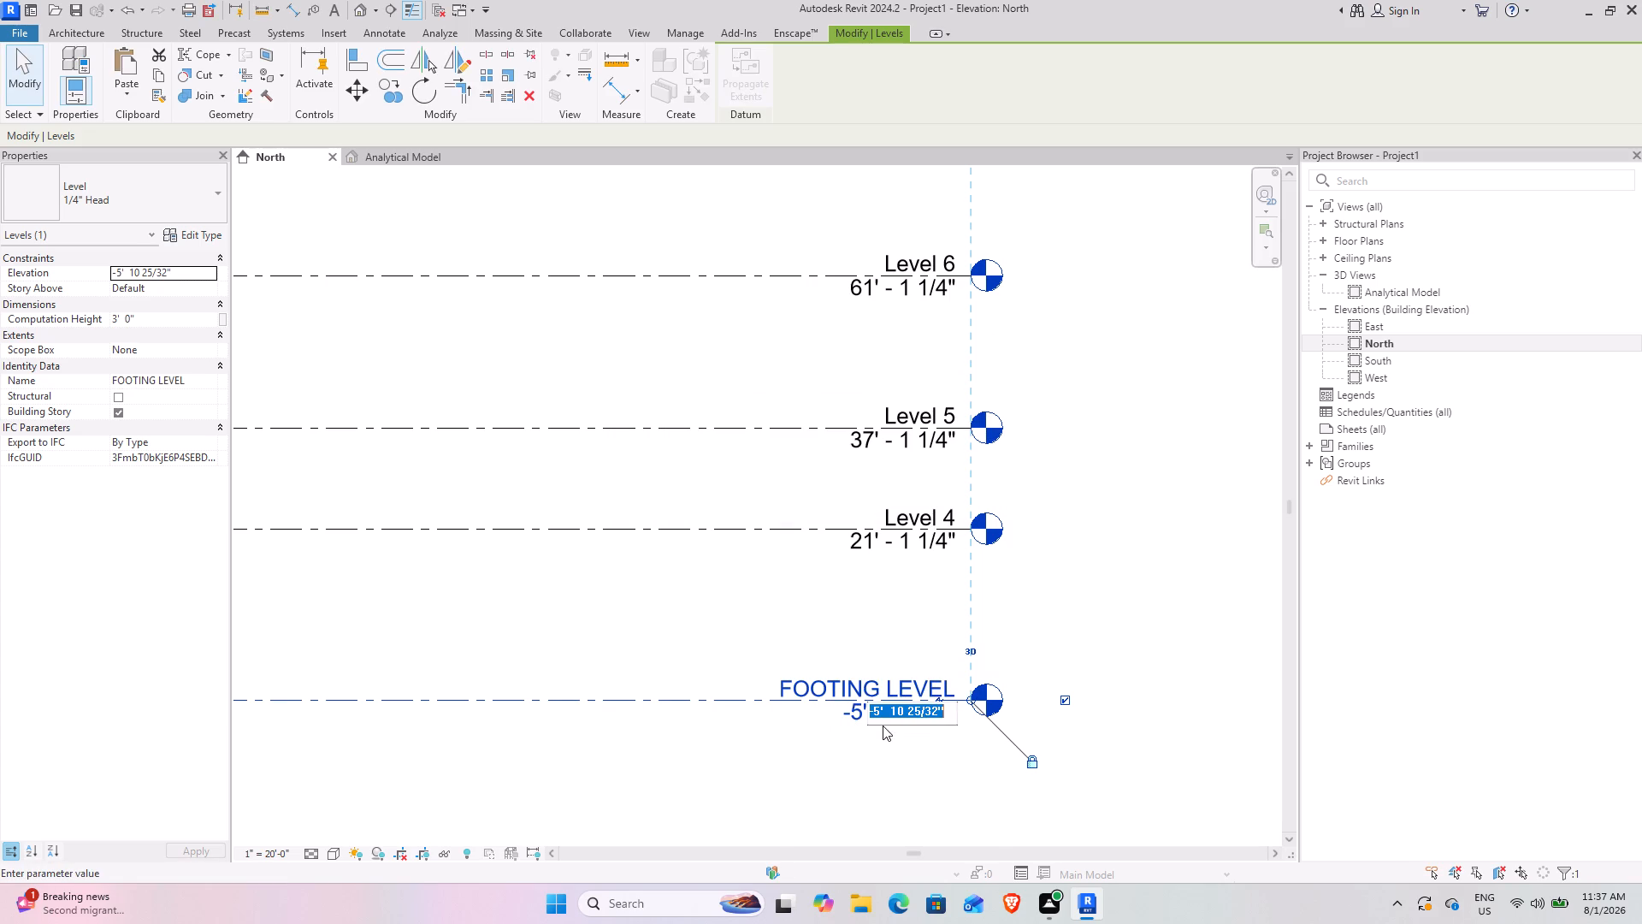
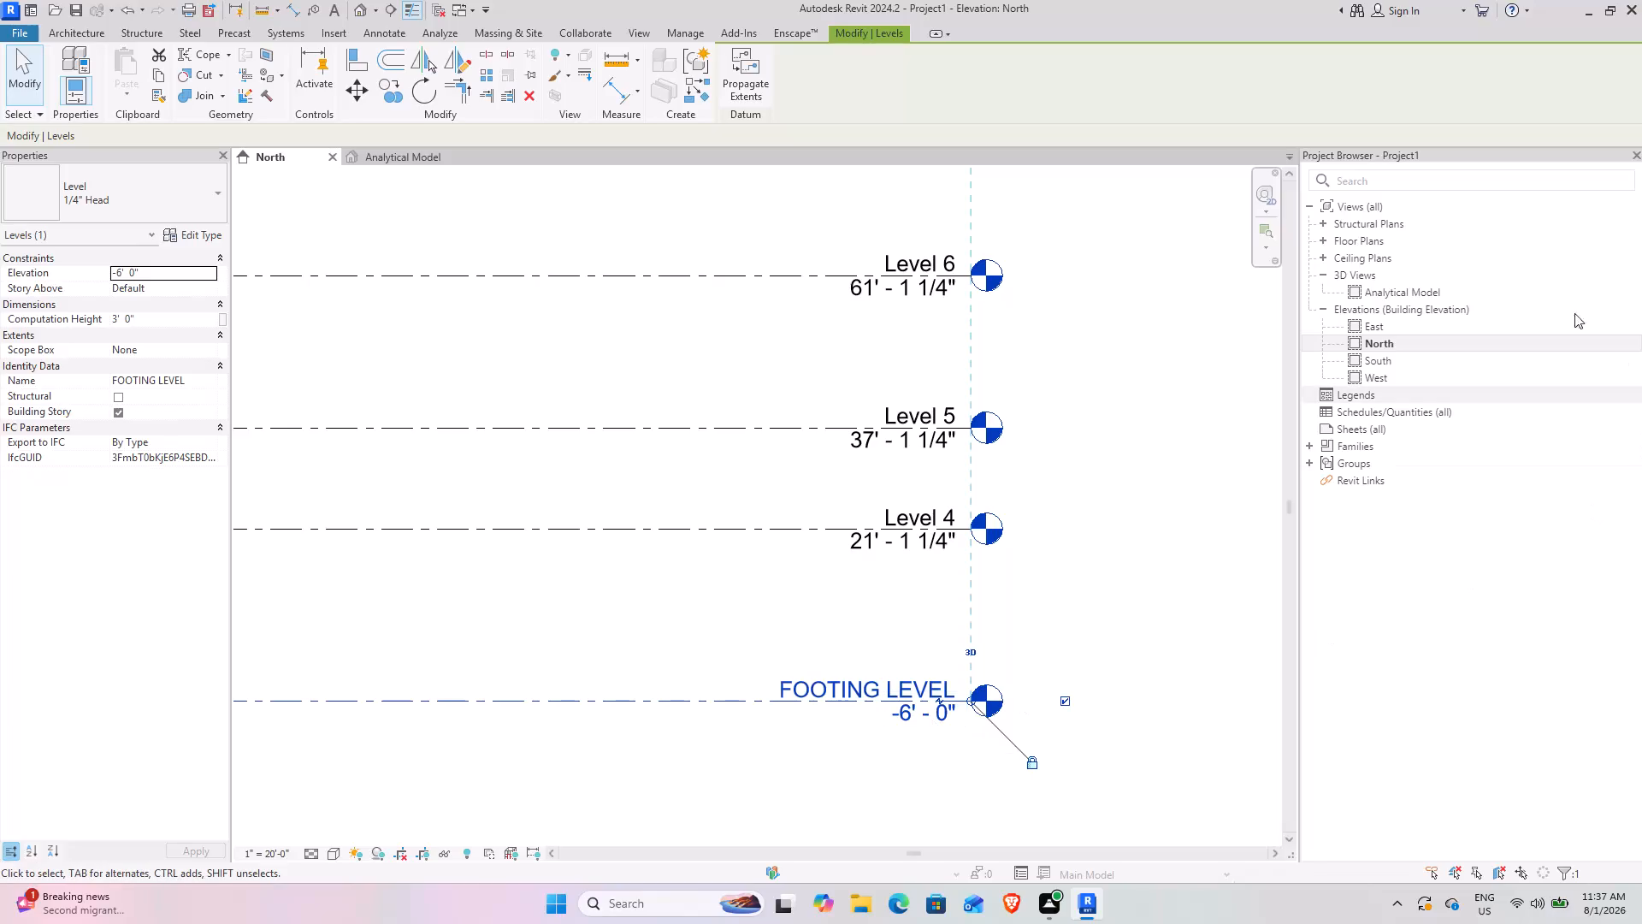
Expand the Structural Plans group in the project browser to check the level views listed there.
{"action": "double_click", "coordinate": [1411, 210]}
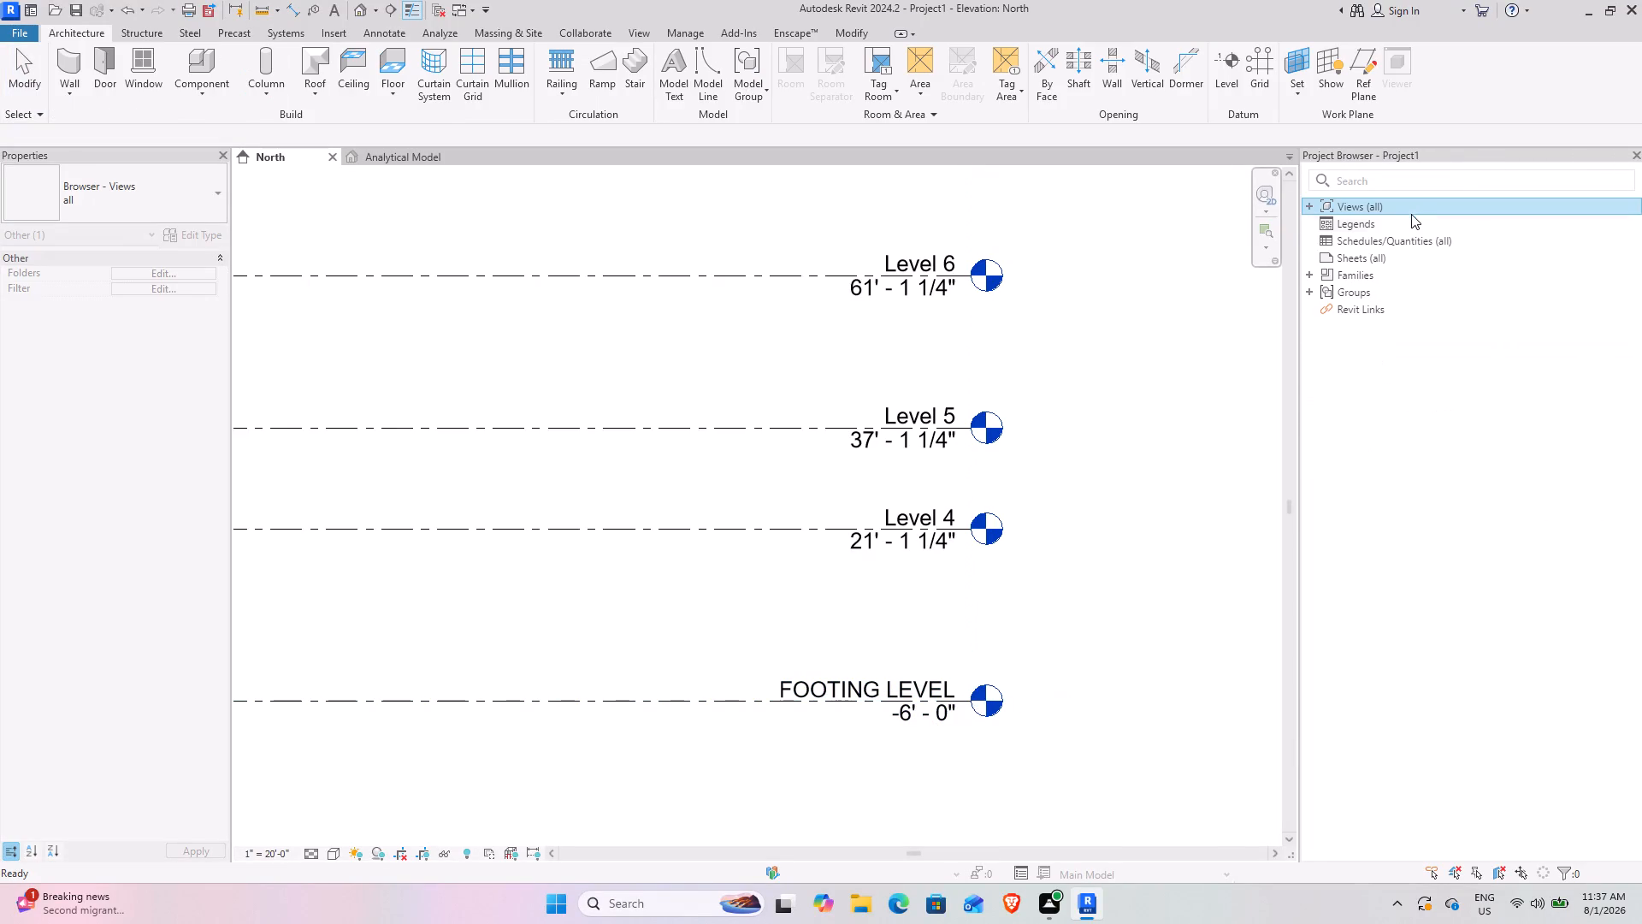
{"action": "double_click", "coordinate": [1414, 197]}
{"action": "double_click", "coordinate": [1409, 200]}
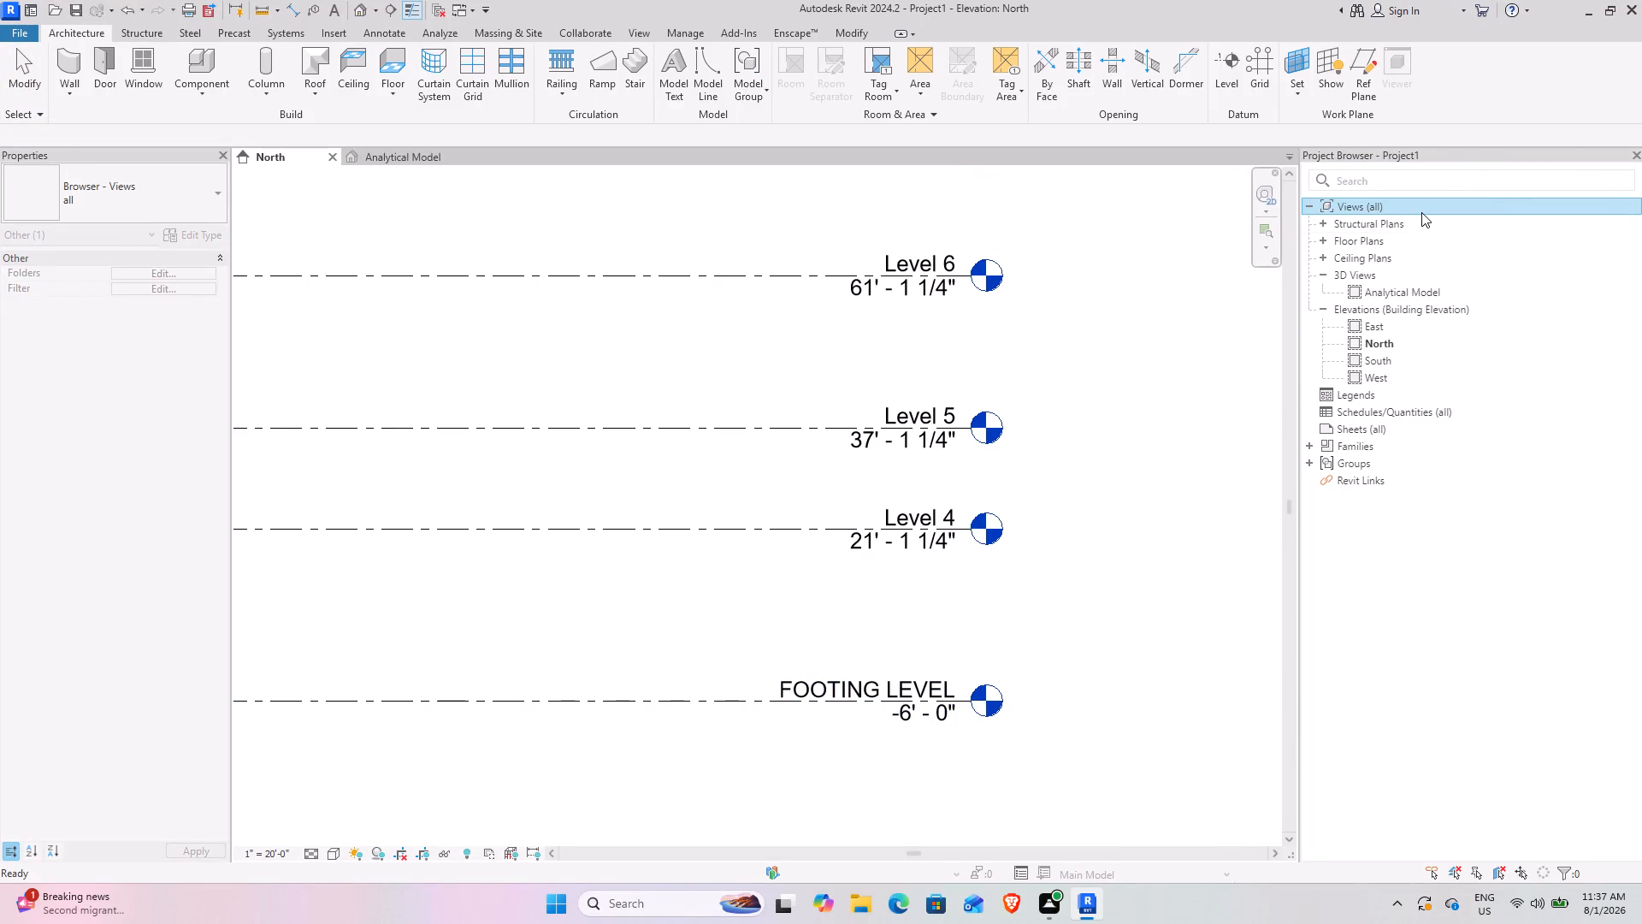
{"action": "double_click", "coordinate": [1418, 225]}
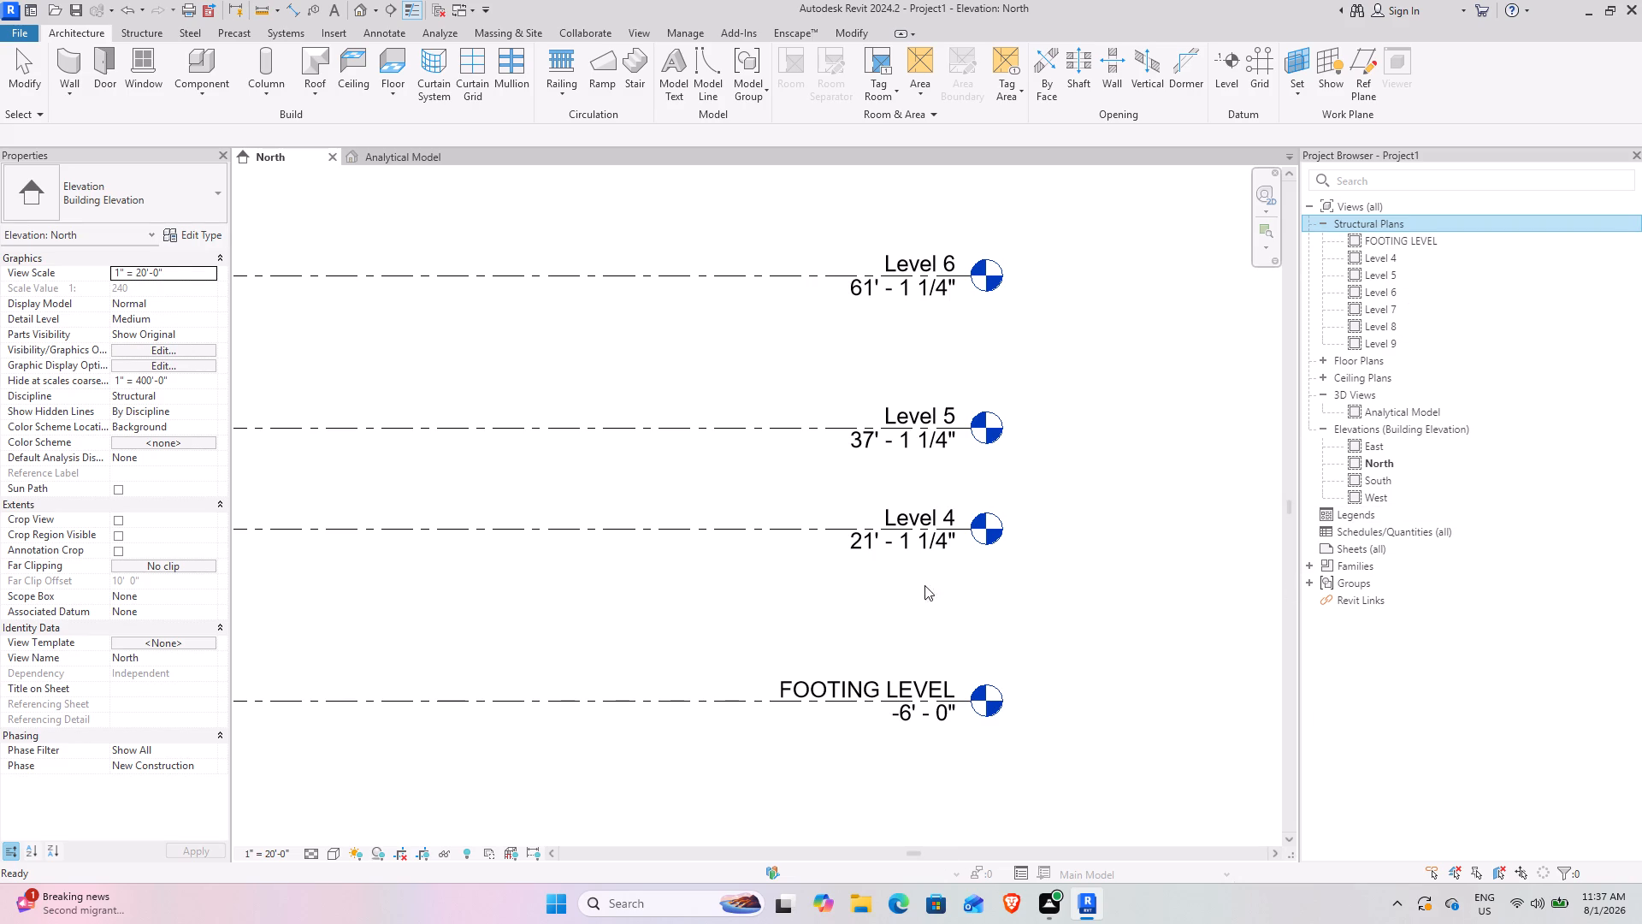
Rename Level 4, just above FOOTING LEVEL, as PLINTH LEVEL and rename its corresponding views as well.
{"action": "left_click", "coordinate": [903, 511]}
{"action": "left_click", "coordinate": [889, 500]}
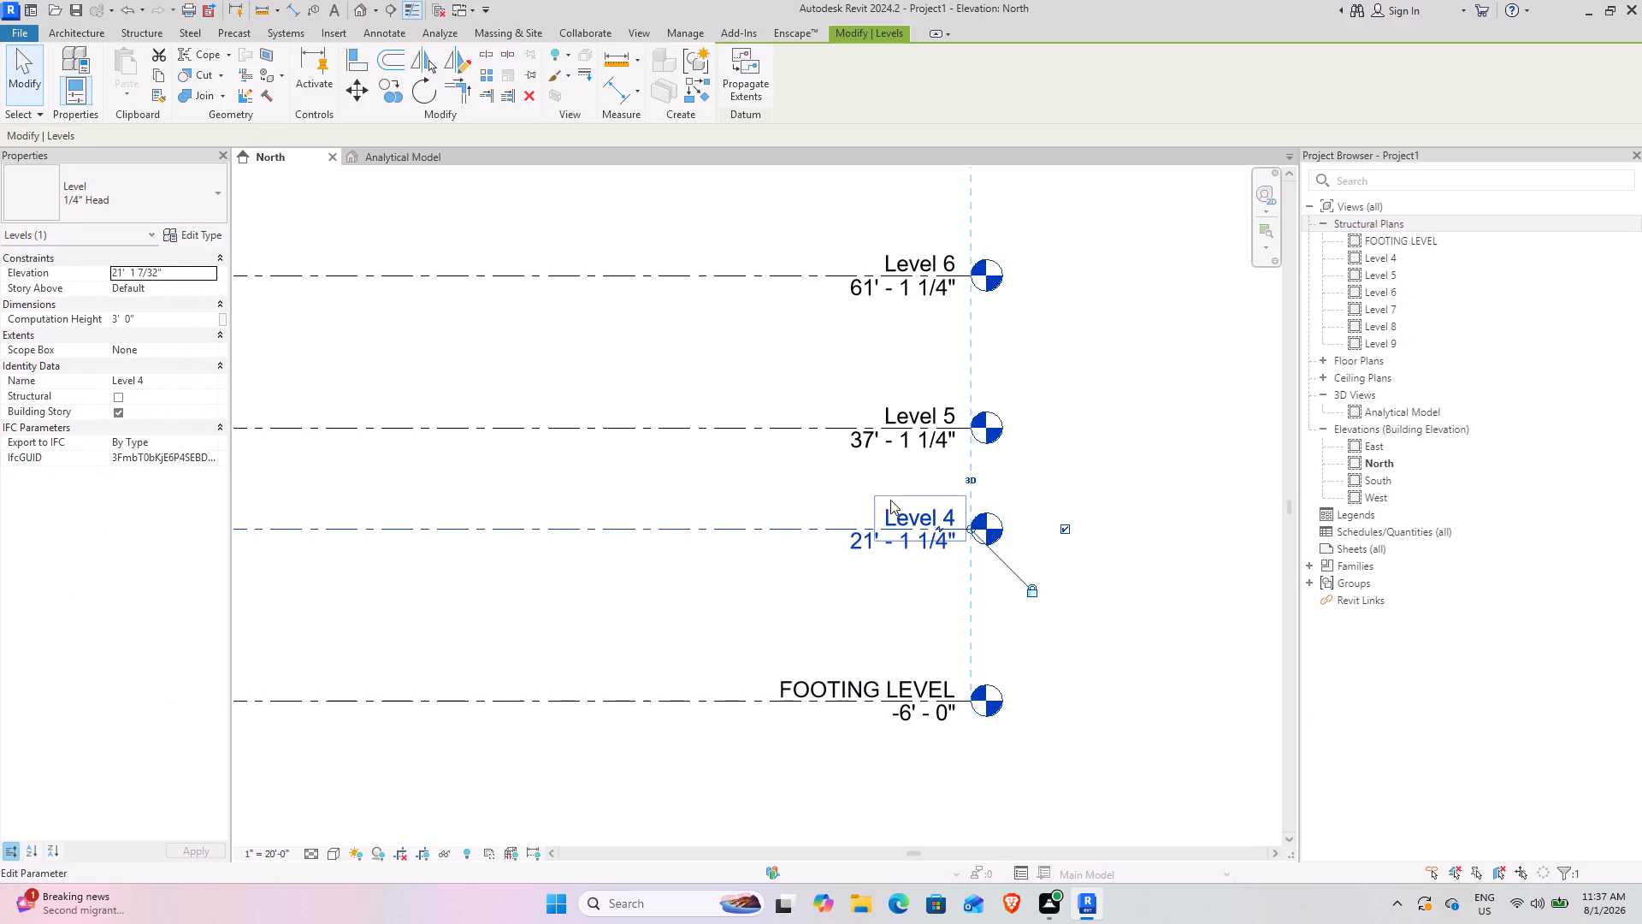
{"action": "left_click", "coordinate": [928, 499]}
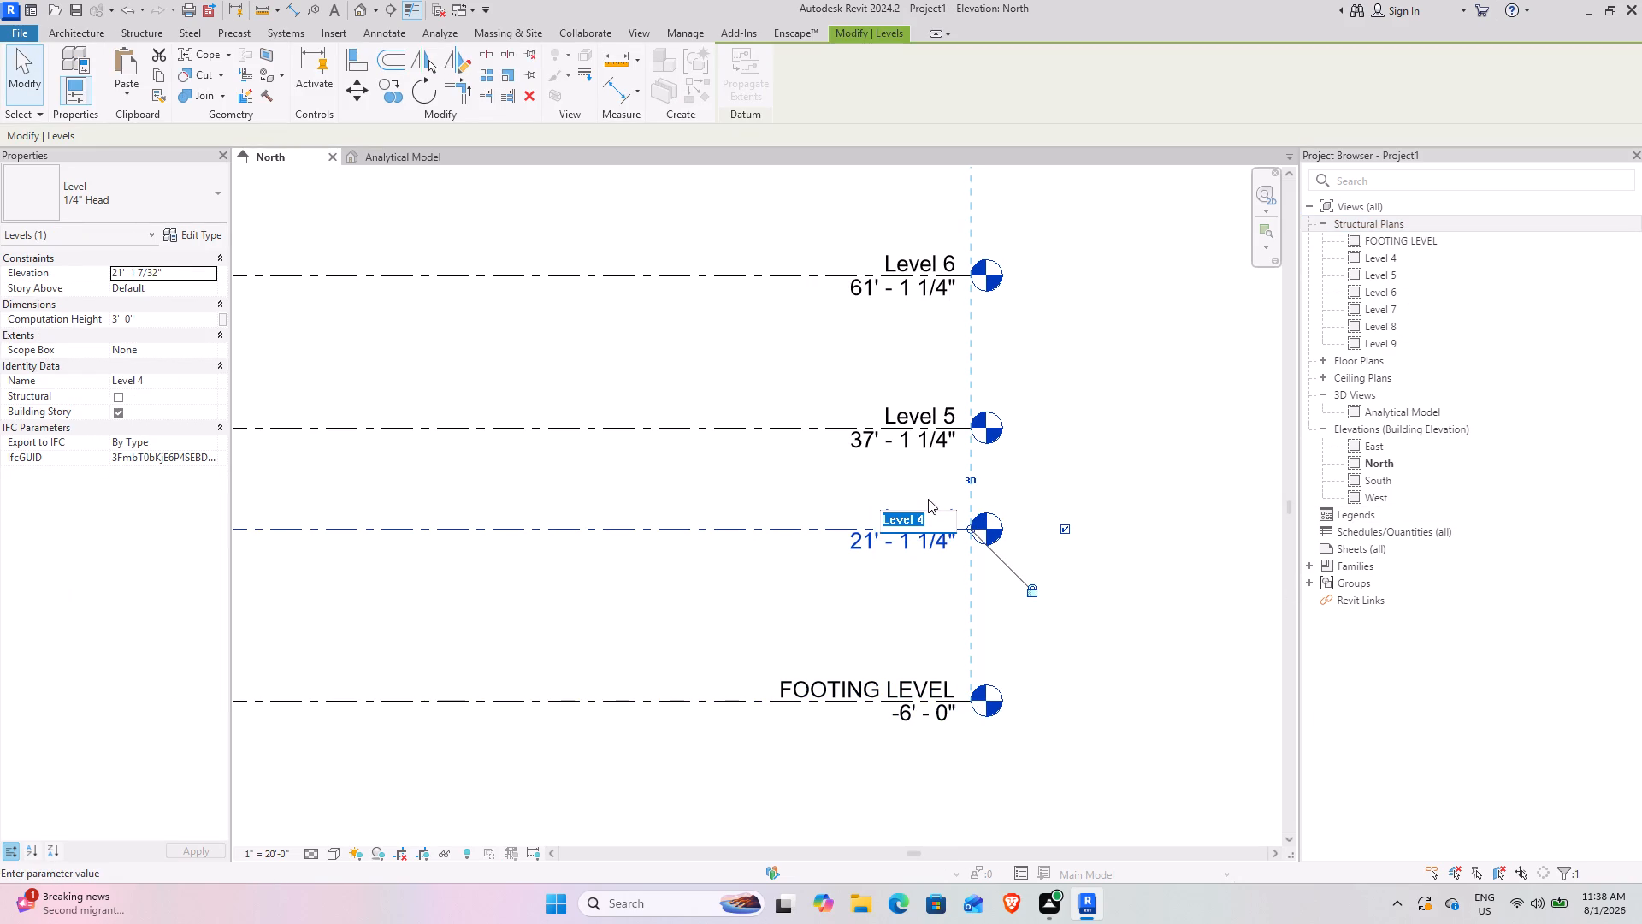
{"action": "type", "text": "PLINTH LEN"}
{"action": "key", "text": "BackSpace"}
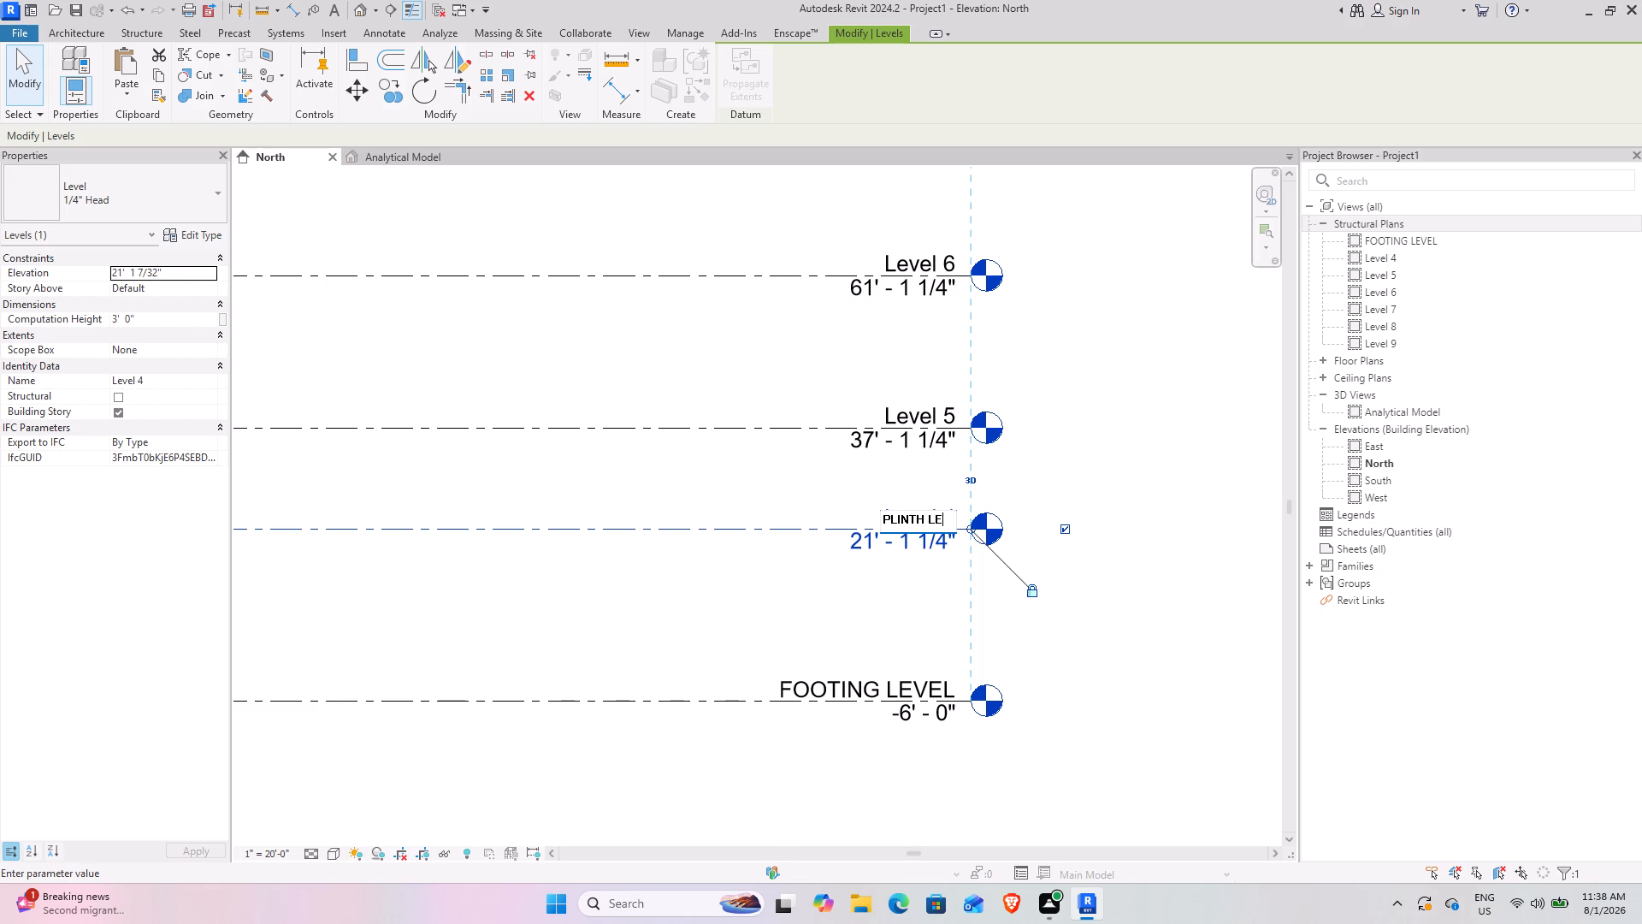
{"action": "type", "text": "VSE"}
{"action": "key", "text": "BackSpace"}
{"action": "key", "text": "BackSpace"}
{"action": "type", "text": "EL"}
{"action": "left_click", "coordinate": [912, 601]}
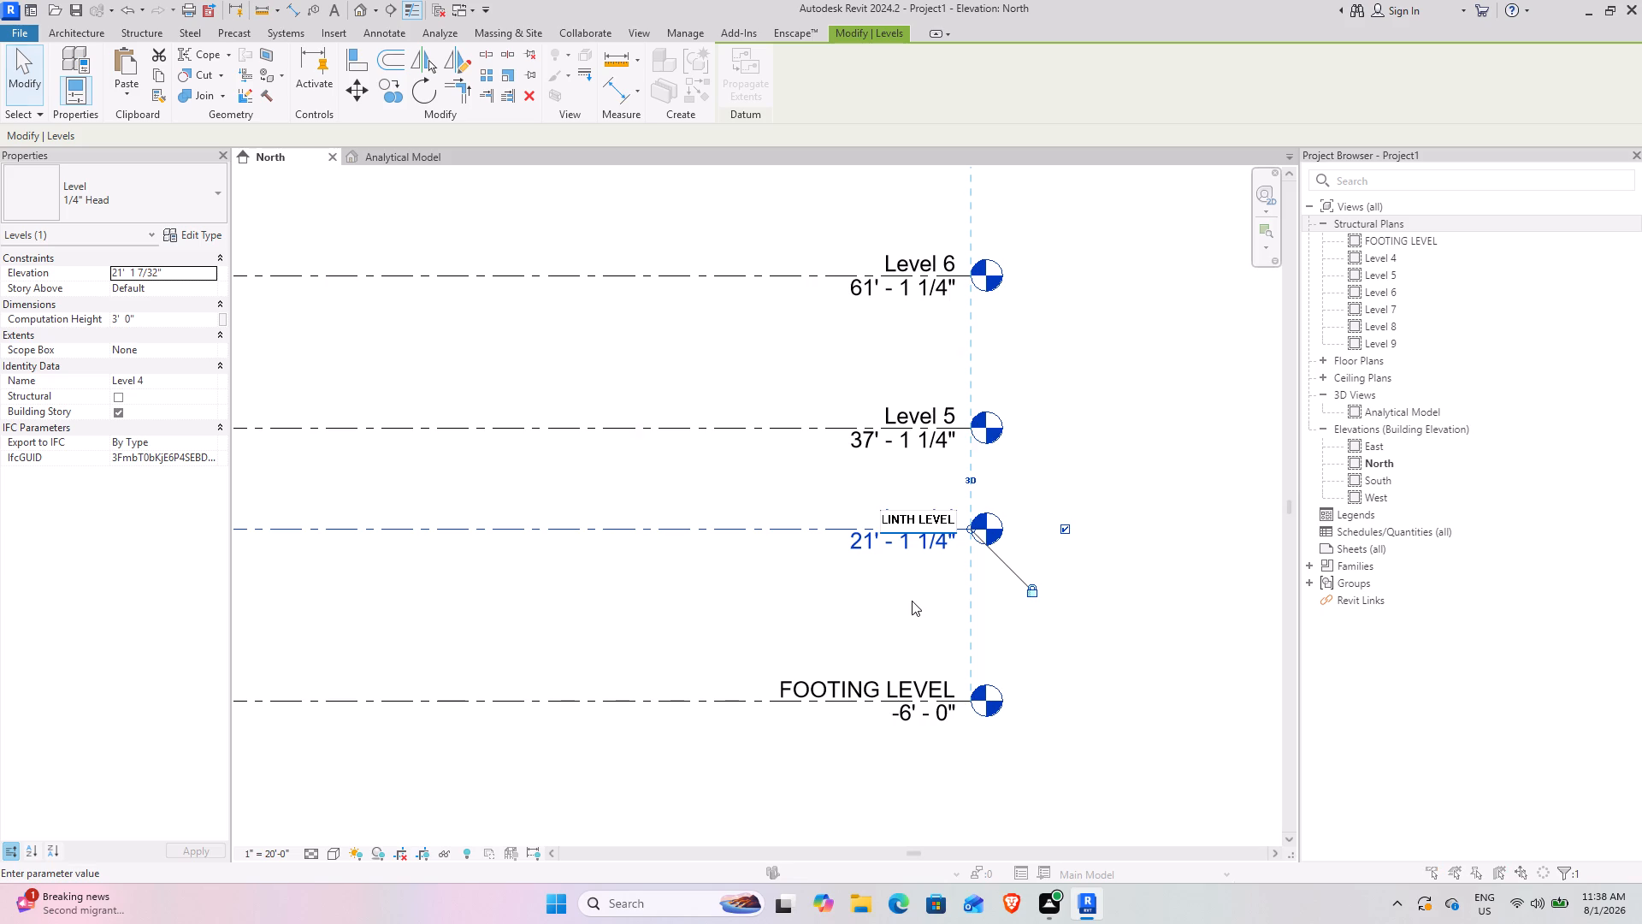
{"action": "left_click", "coordinate": [889, 447]}
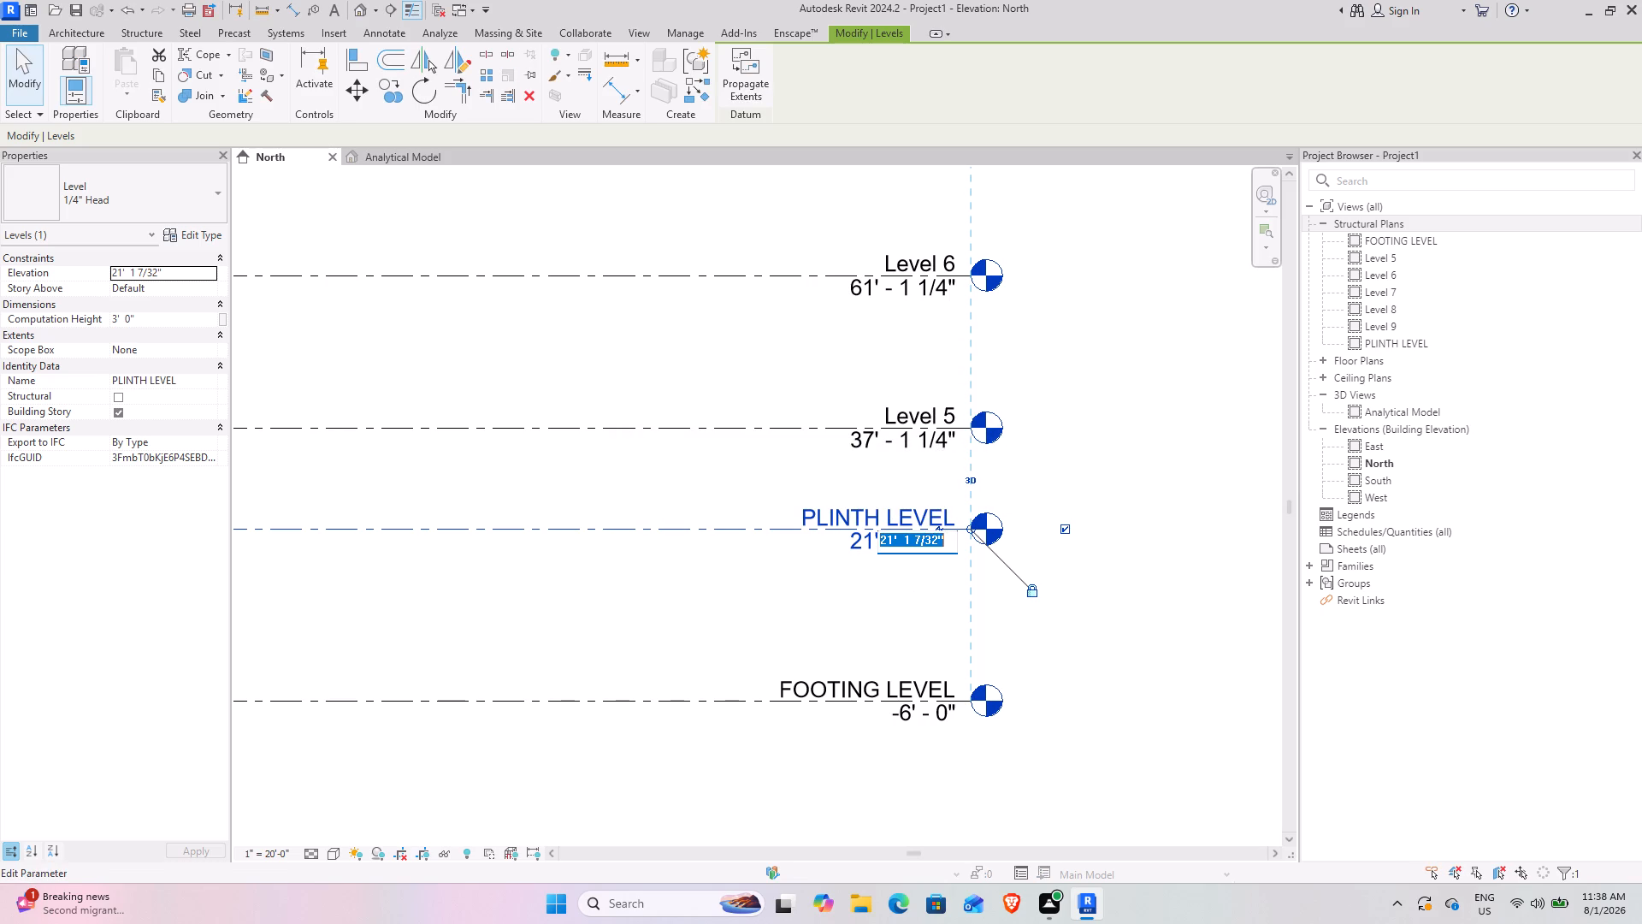
Set the elevation of PLINTH LEVEL to 0.
{"action": "left_click", "coordinate": [887, 546]}
{"action": "key", "text": "0"}
{"action": "key", "text": "Return"}
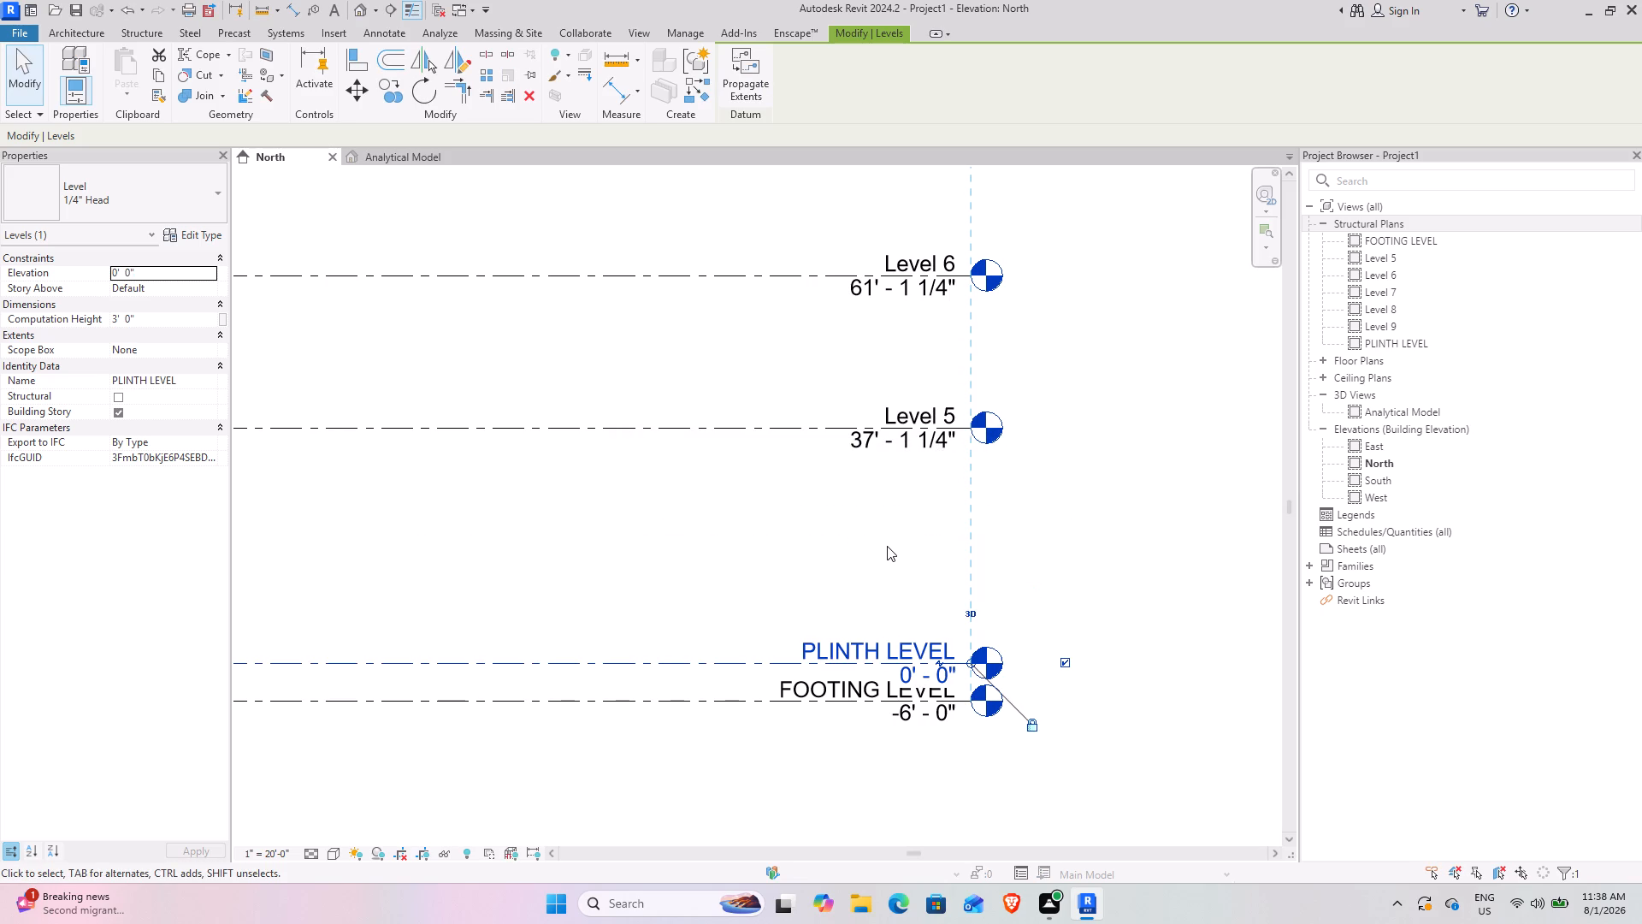
Set the North elevation's view scale to 3/32" = 1'-0".
{"action": "left_click", "coordinate": [279, 852]}
{"action": "left_click", "coordinate": [325, 560]}
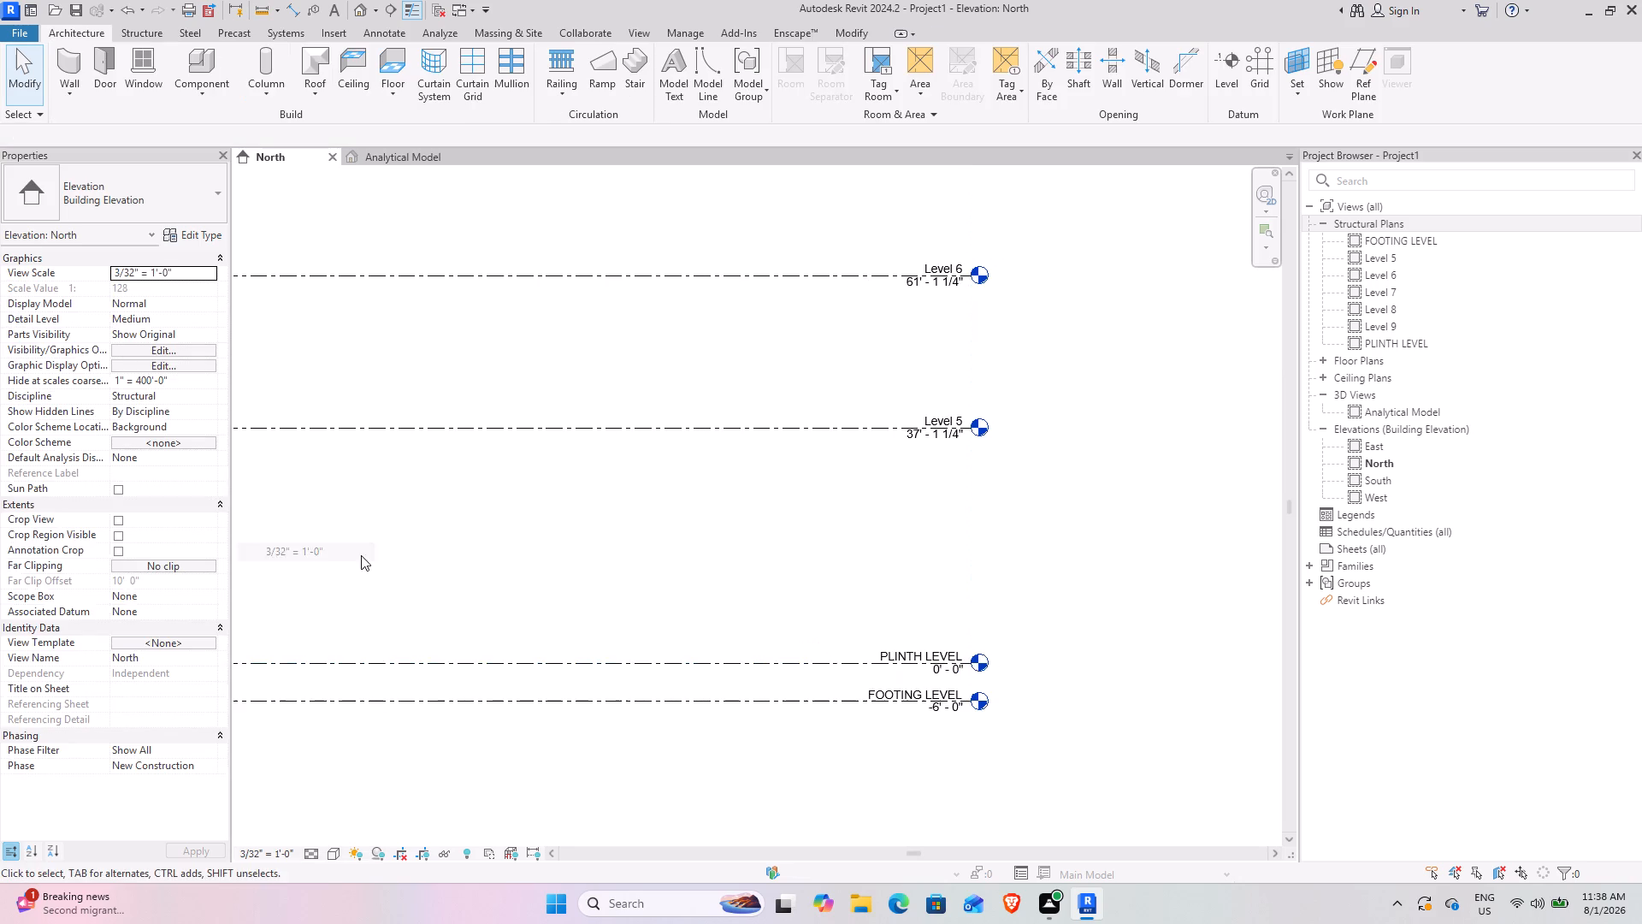
Rename Level 5, just above PLINTH LEVEL, as GROUND LEVEL and rename its corresponding views as well.
{"action": "left_click", "coordinate": [925, 413]}
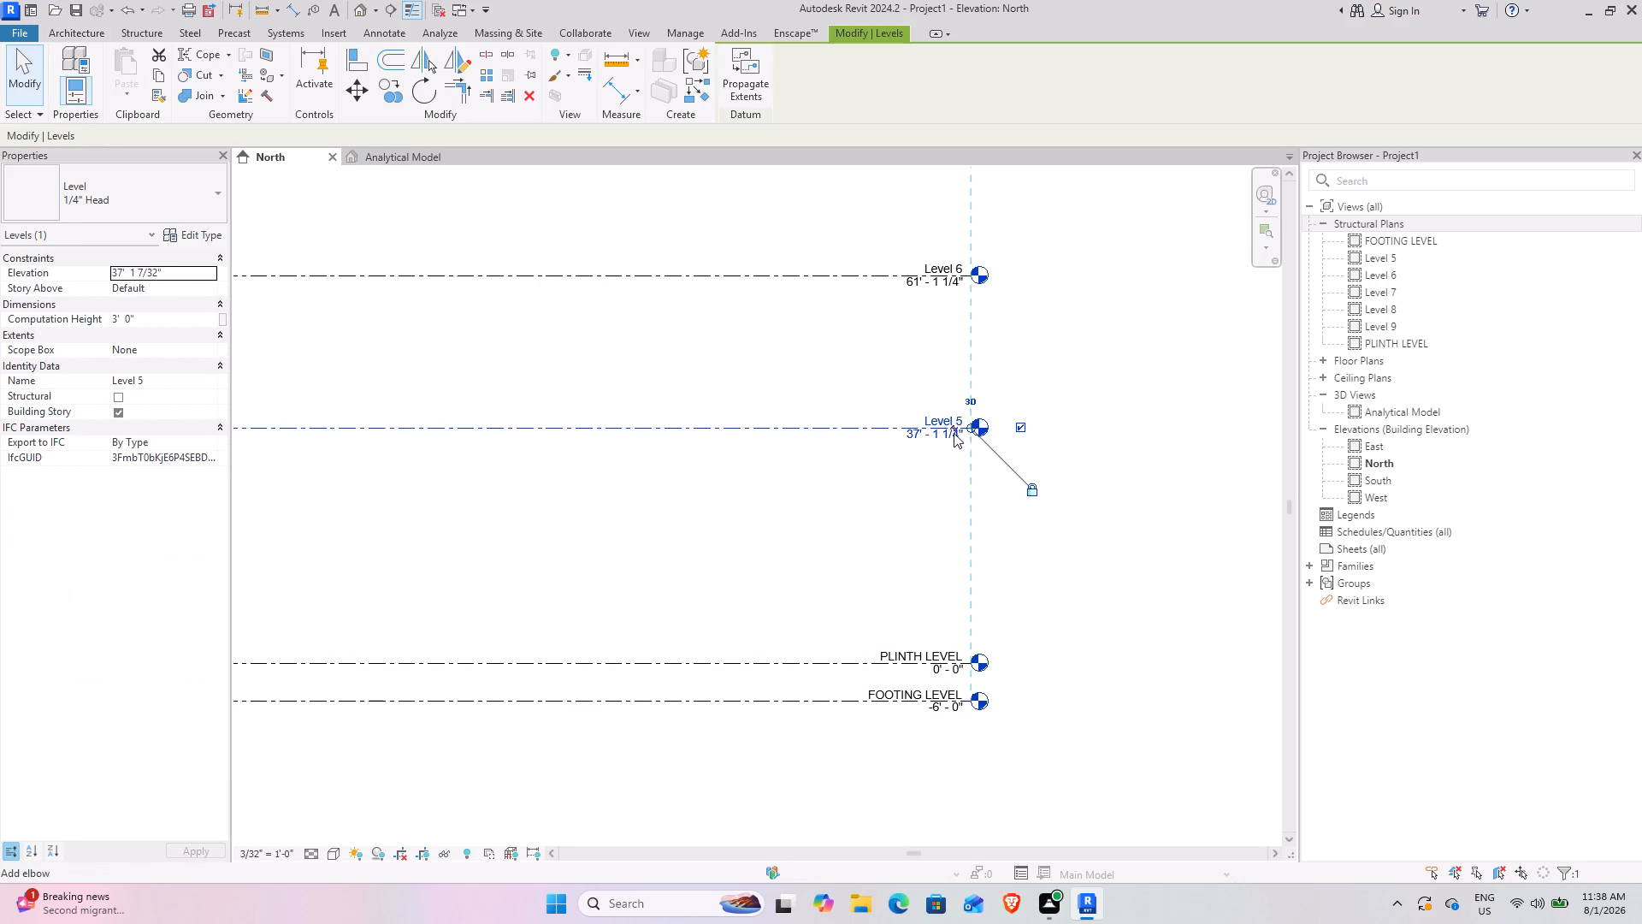
{"action": "left_click", "coordinate": [939, 408]}
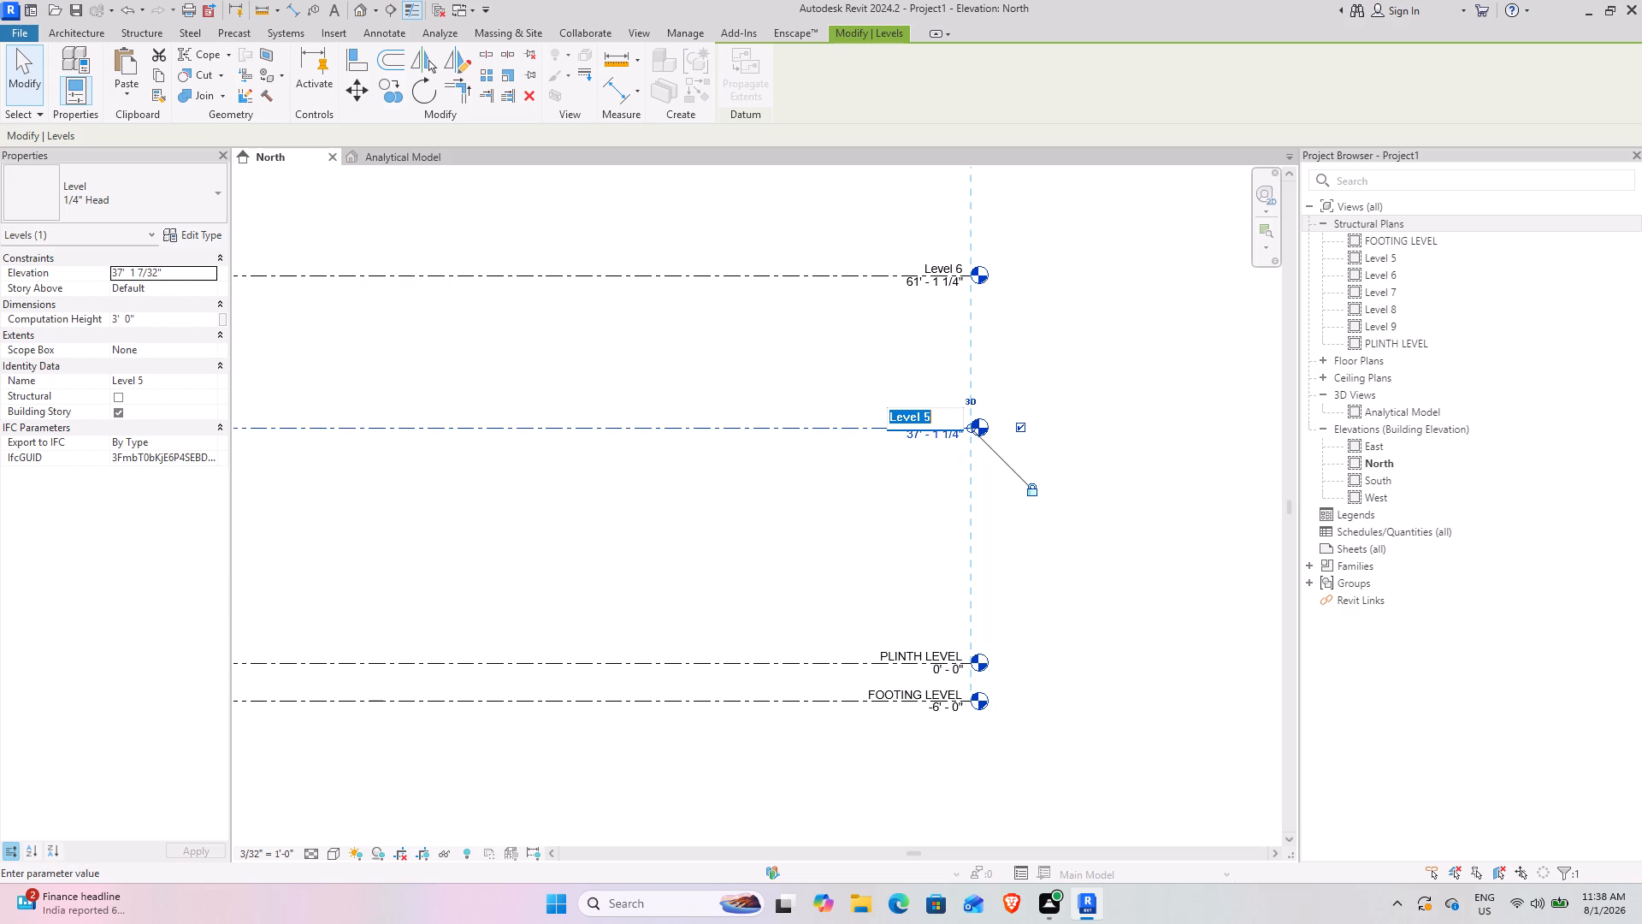
{"action": "type", "text": "GROUND LE"}
{"action": "type", "text": "VEL"}
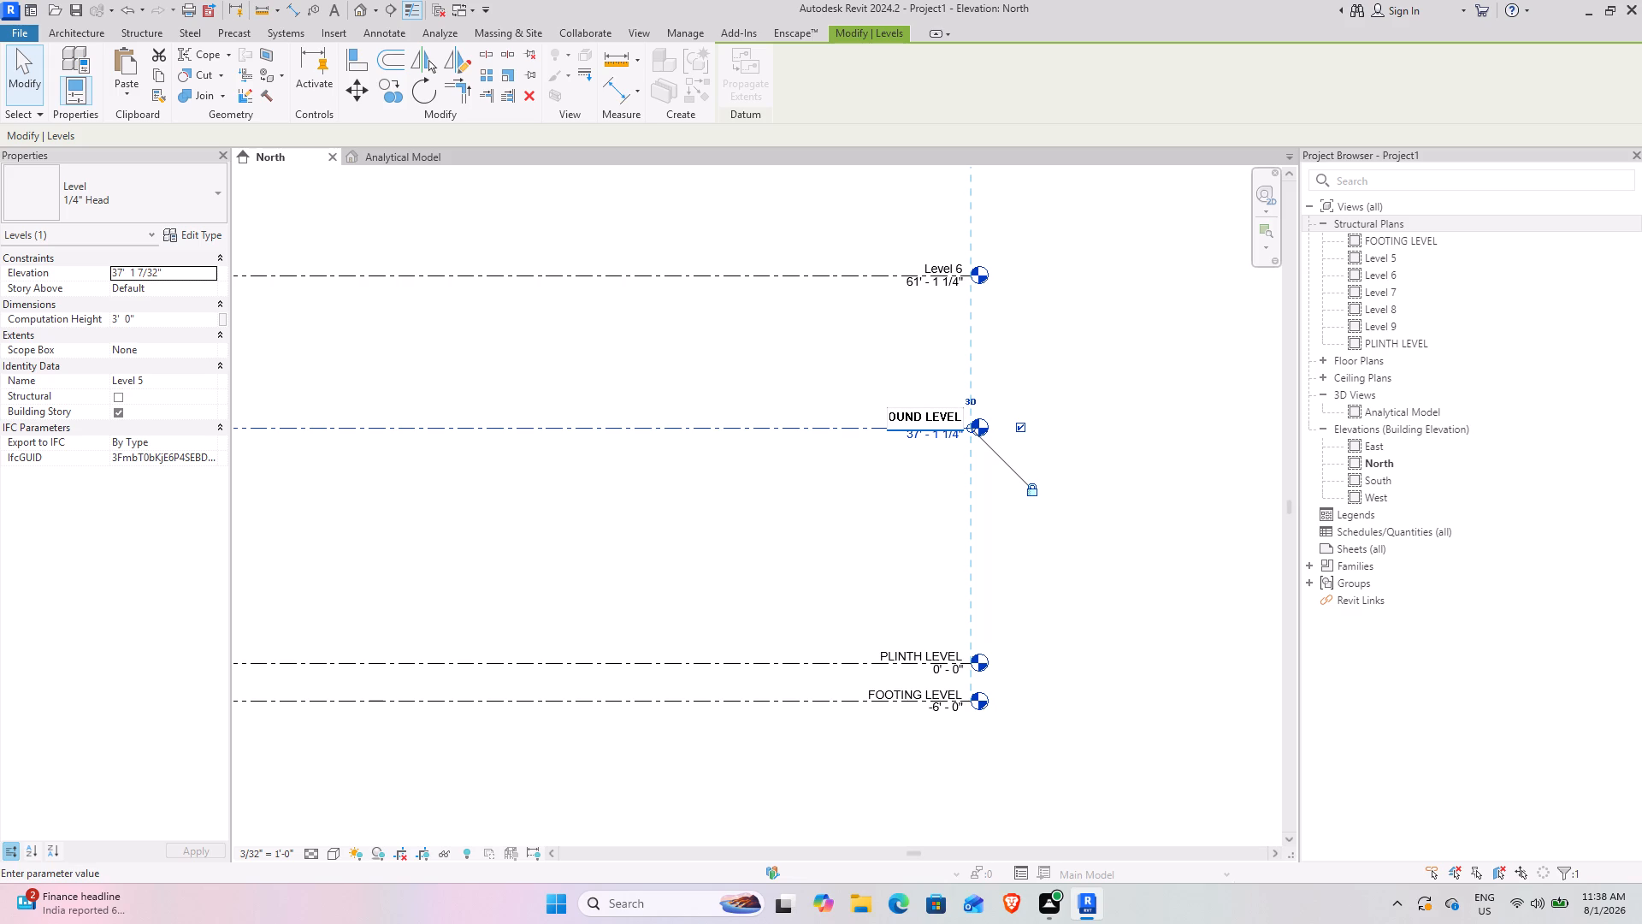
{"action": "key", "text": "Return"}
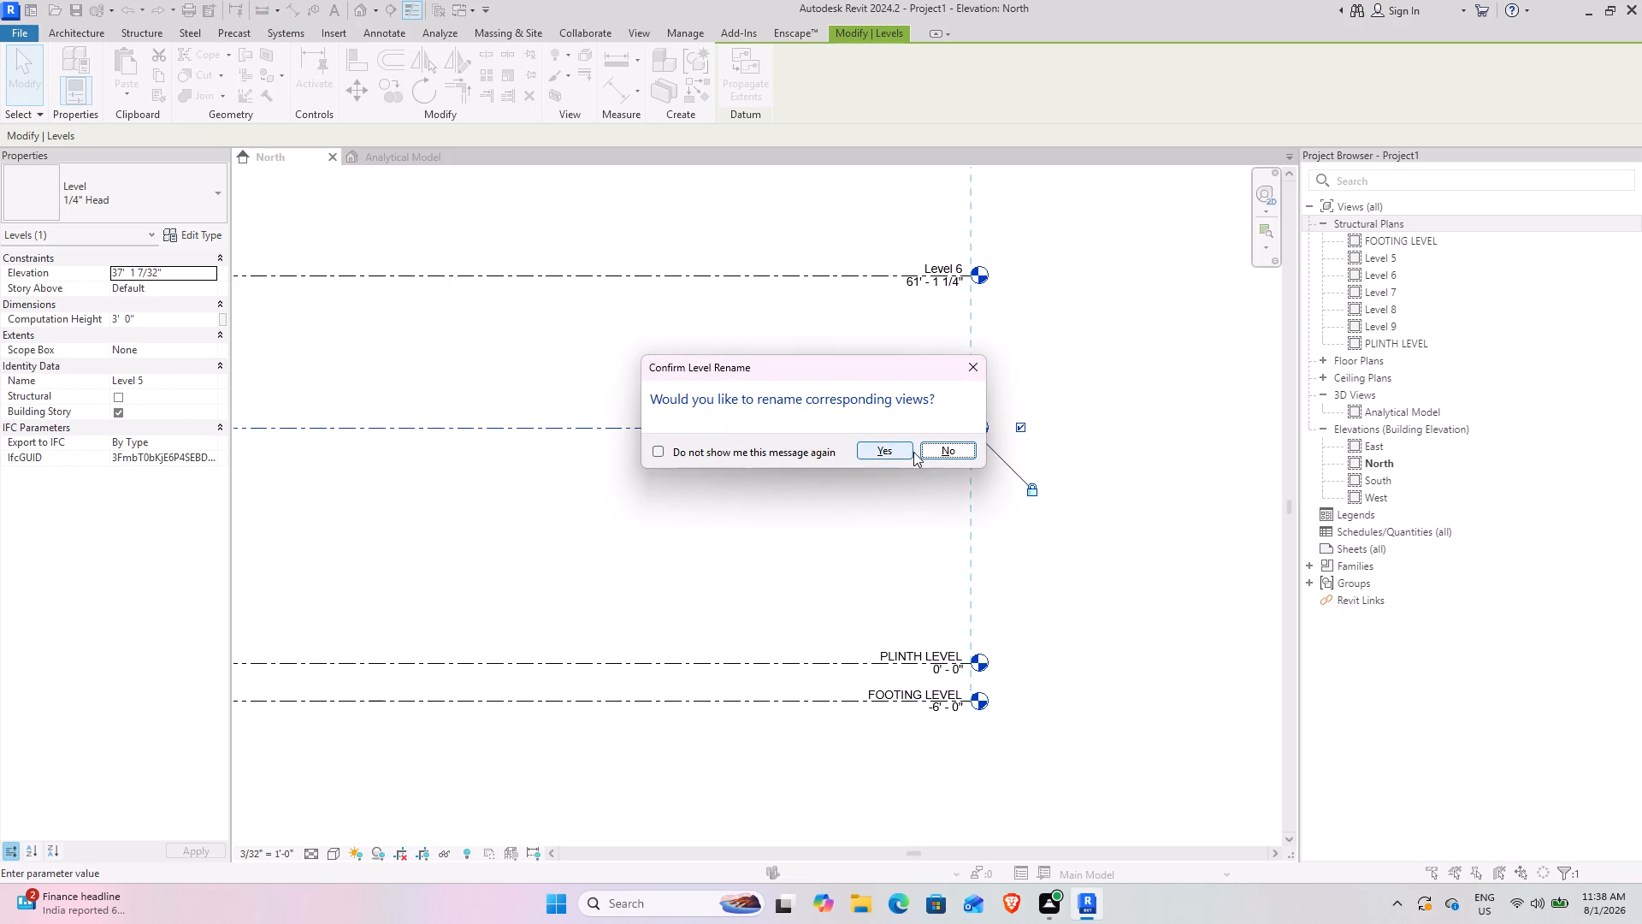
{"action": "left_click", "coordinate": [913, 452]}
Set the elevation of GROUND LEVEL to 2' and deselect the level.
{"action": "left_click", "coordinate": [925, 439]}
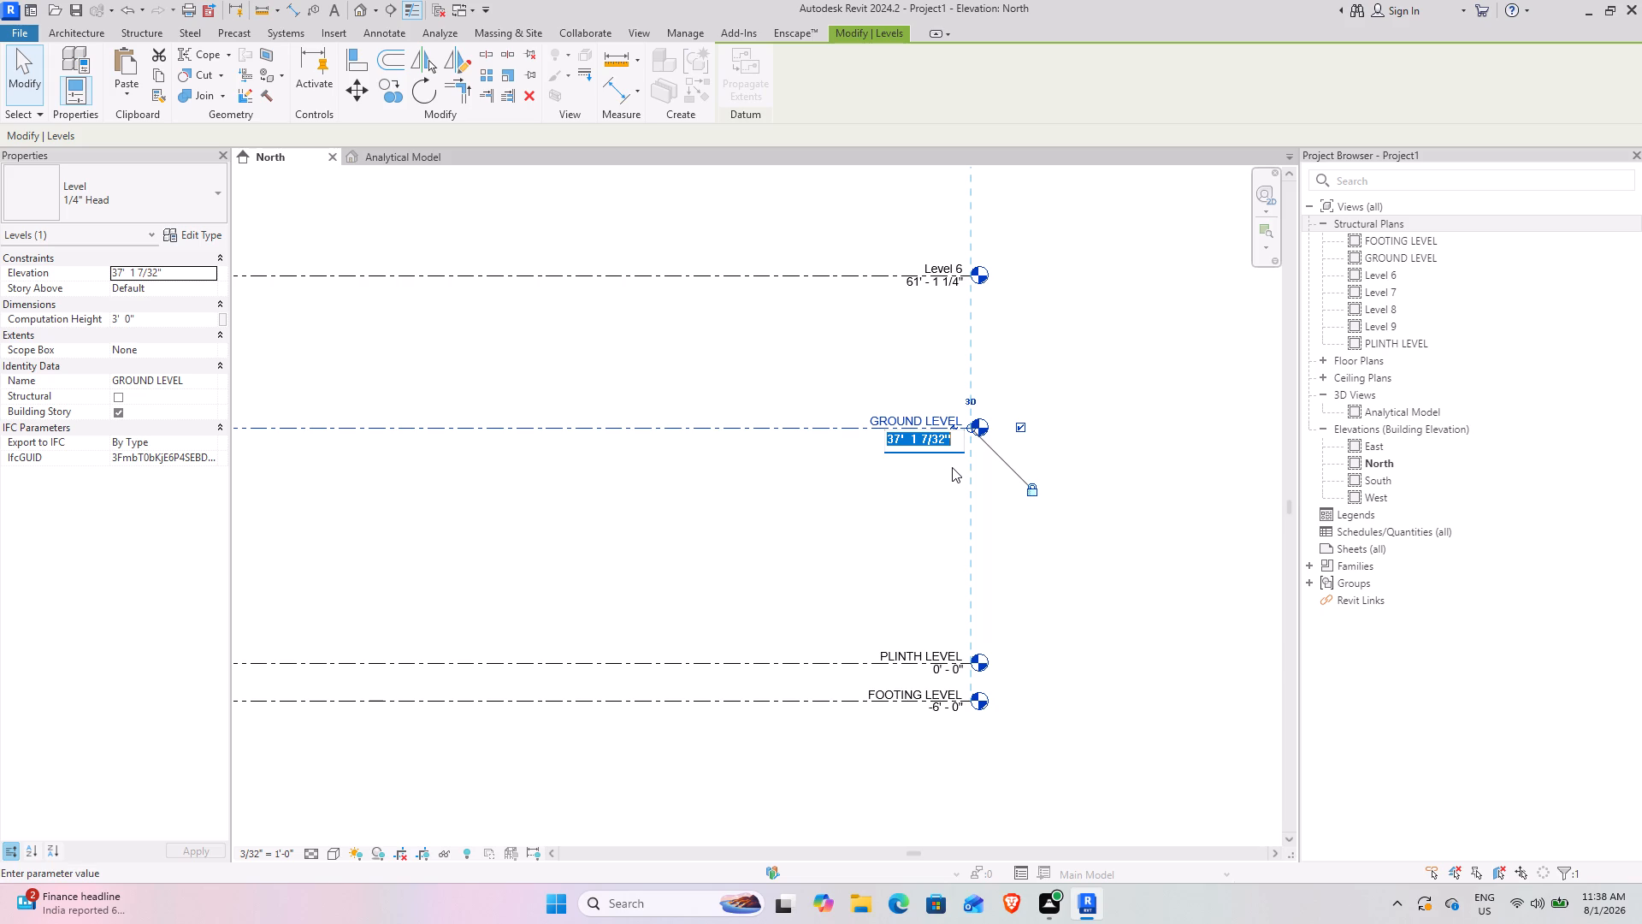
{"action": "type", "text": "2'"}
{"action": "key", "text": "Return"}
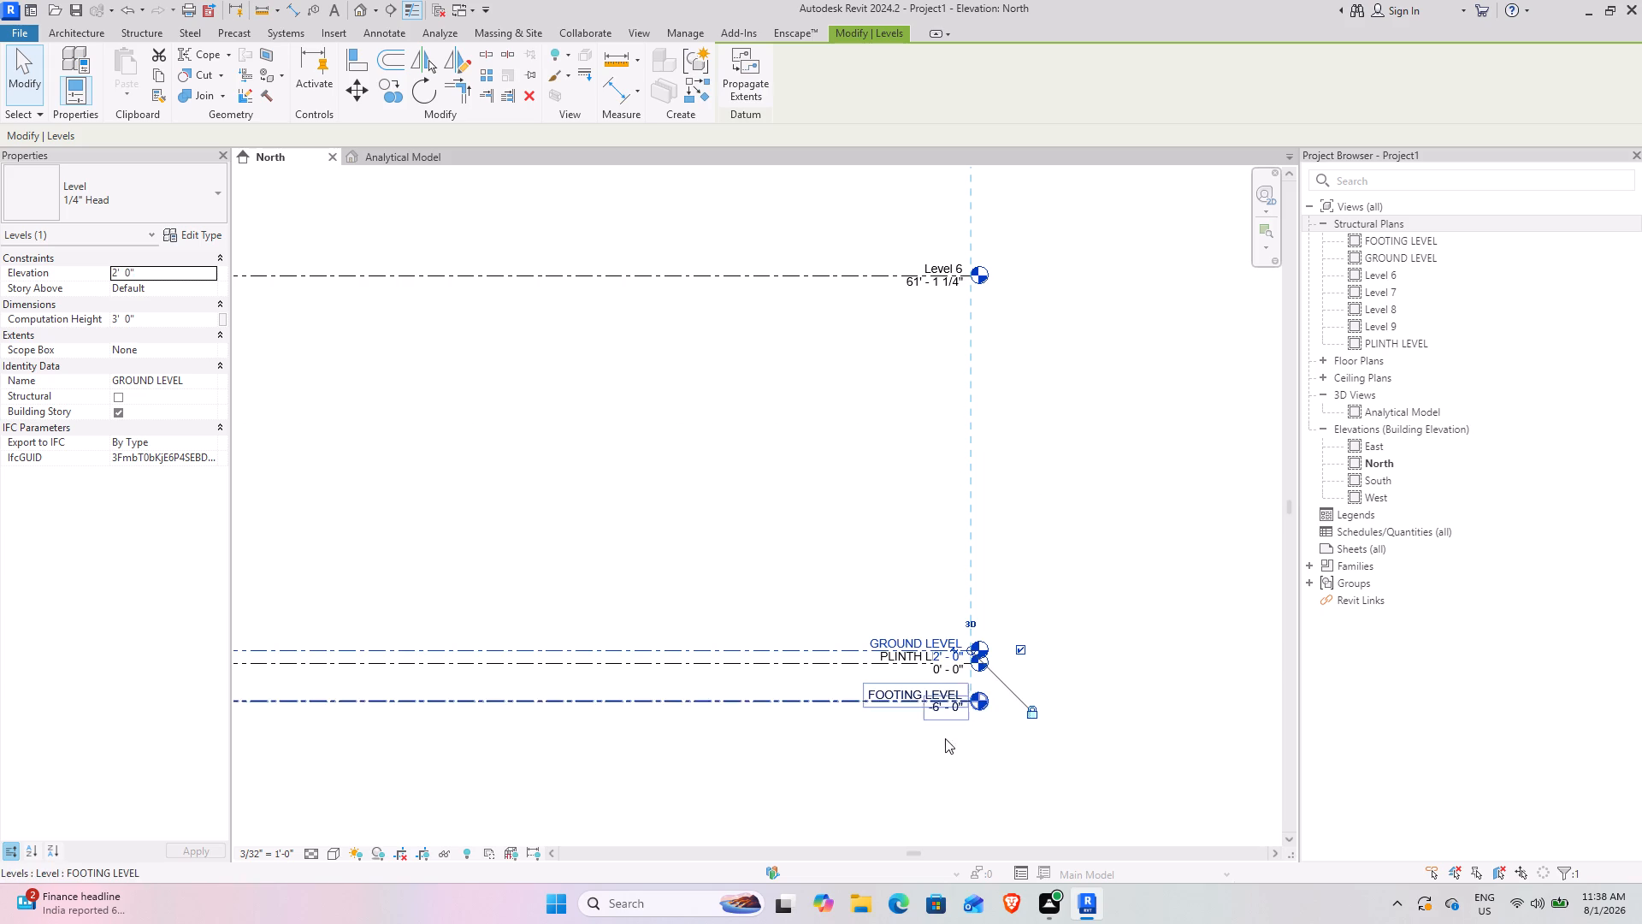
{"action": "left_click", "coordinate": [889, 476]}
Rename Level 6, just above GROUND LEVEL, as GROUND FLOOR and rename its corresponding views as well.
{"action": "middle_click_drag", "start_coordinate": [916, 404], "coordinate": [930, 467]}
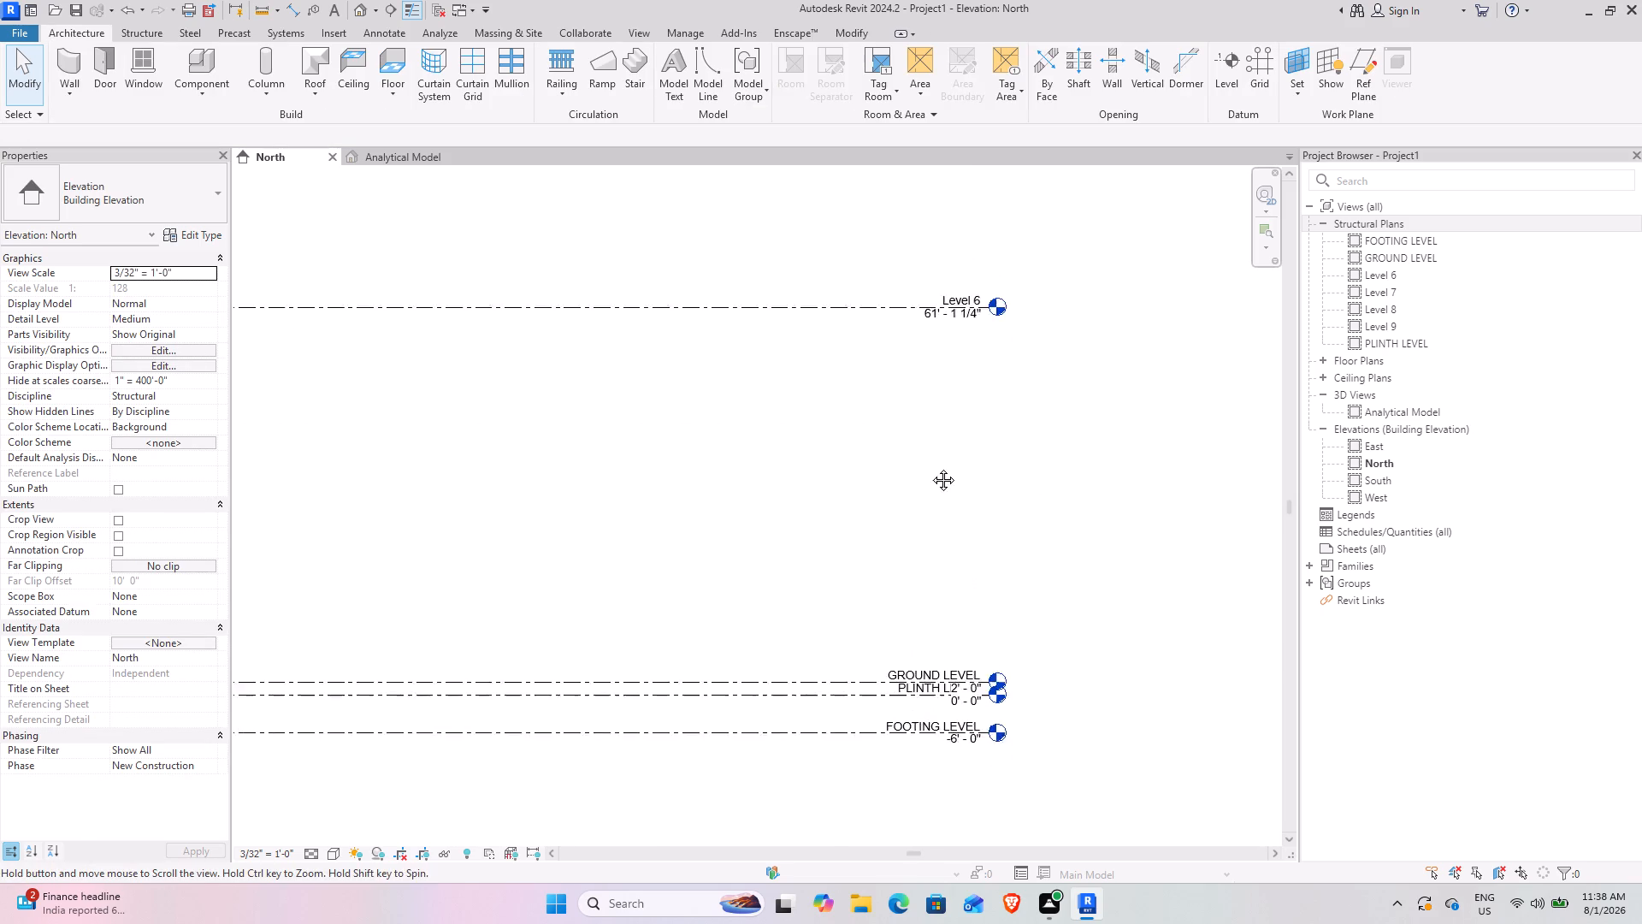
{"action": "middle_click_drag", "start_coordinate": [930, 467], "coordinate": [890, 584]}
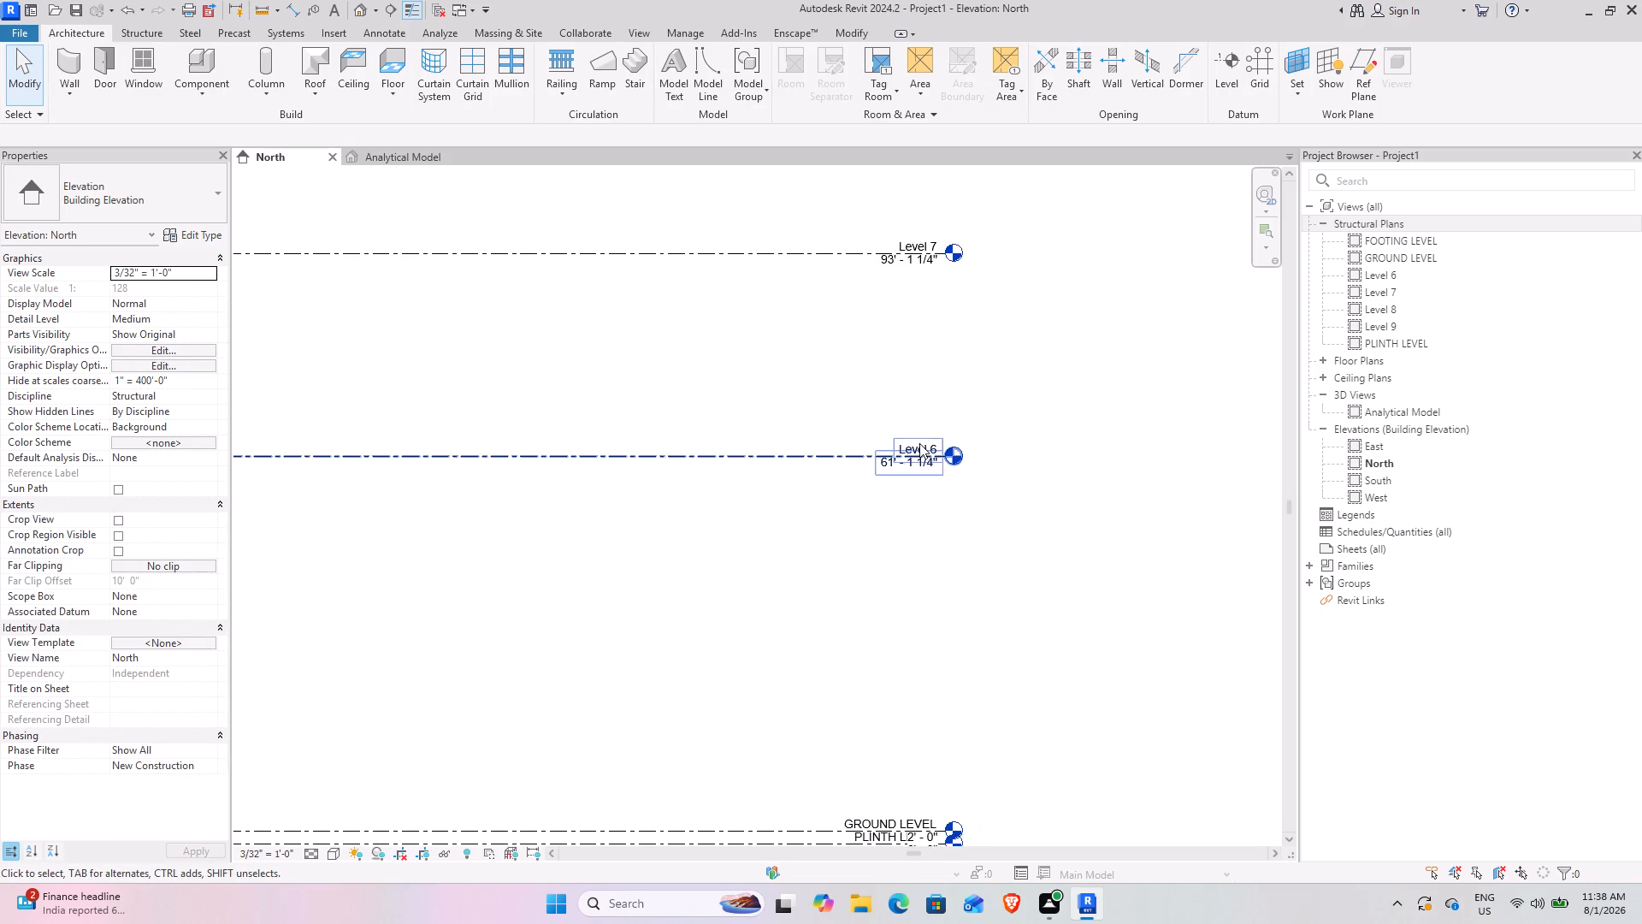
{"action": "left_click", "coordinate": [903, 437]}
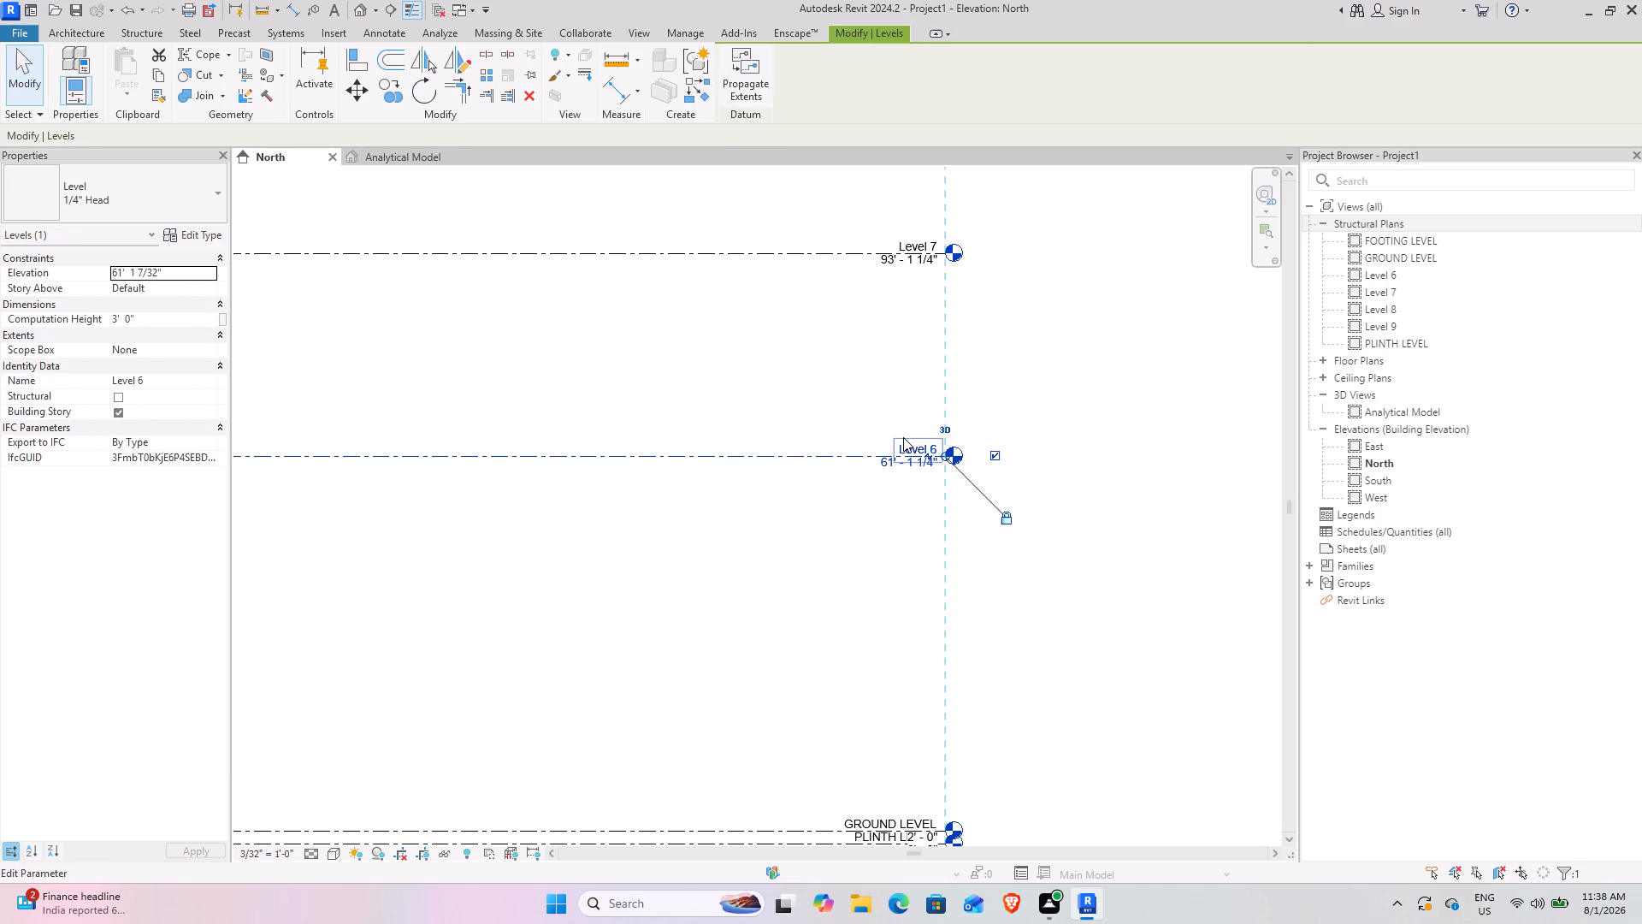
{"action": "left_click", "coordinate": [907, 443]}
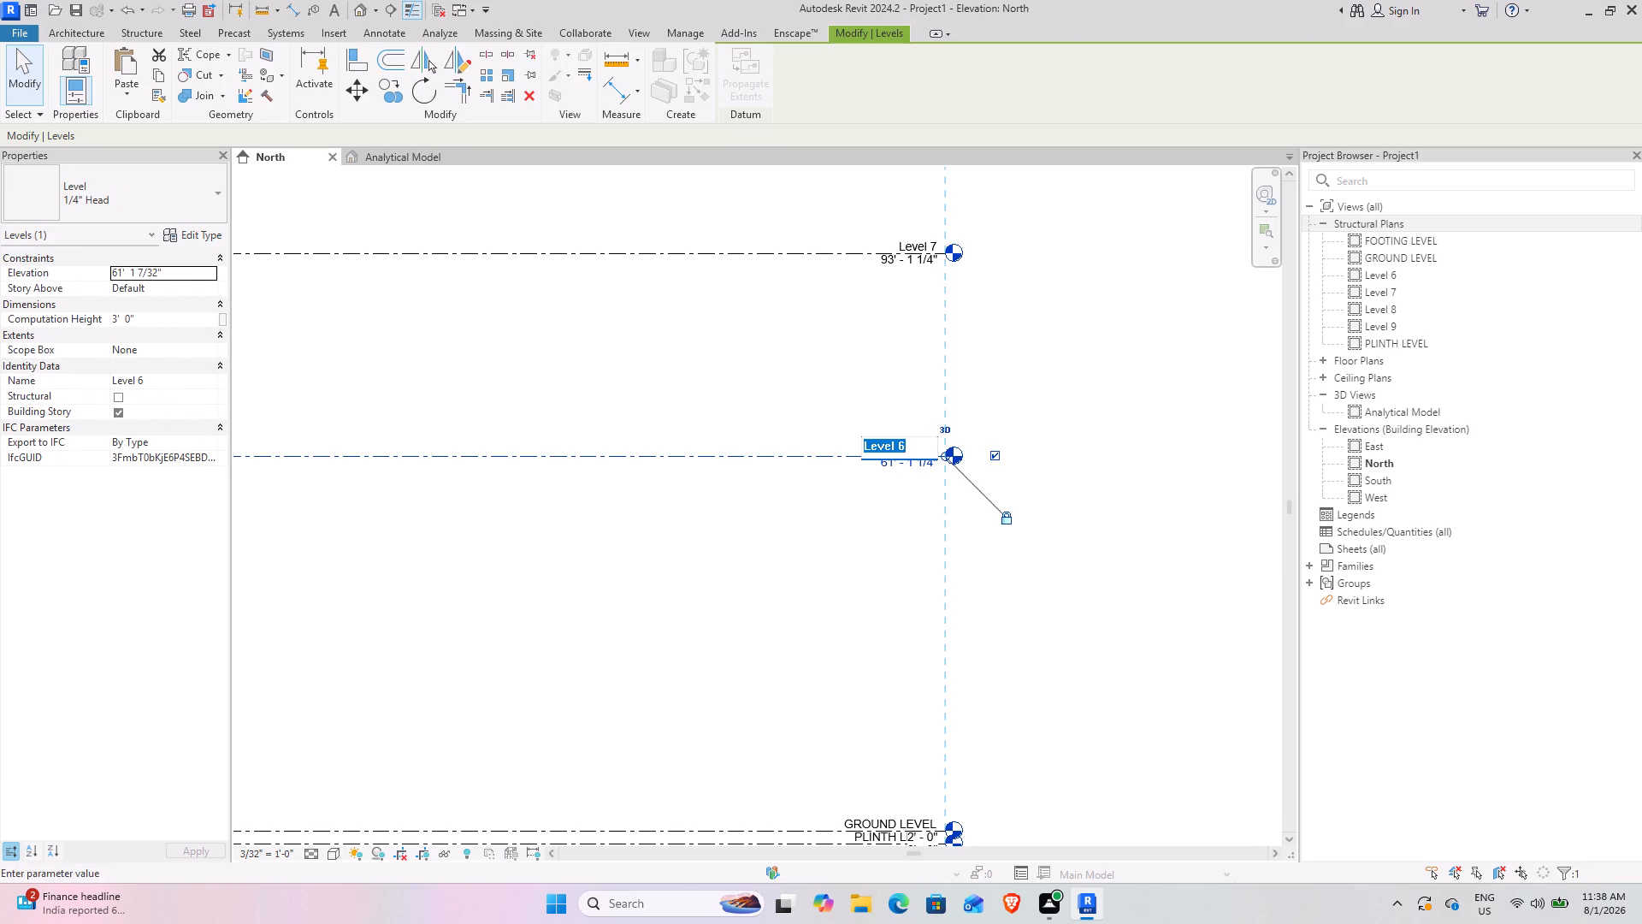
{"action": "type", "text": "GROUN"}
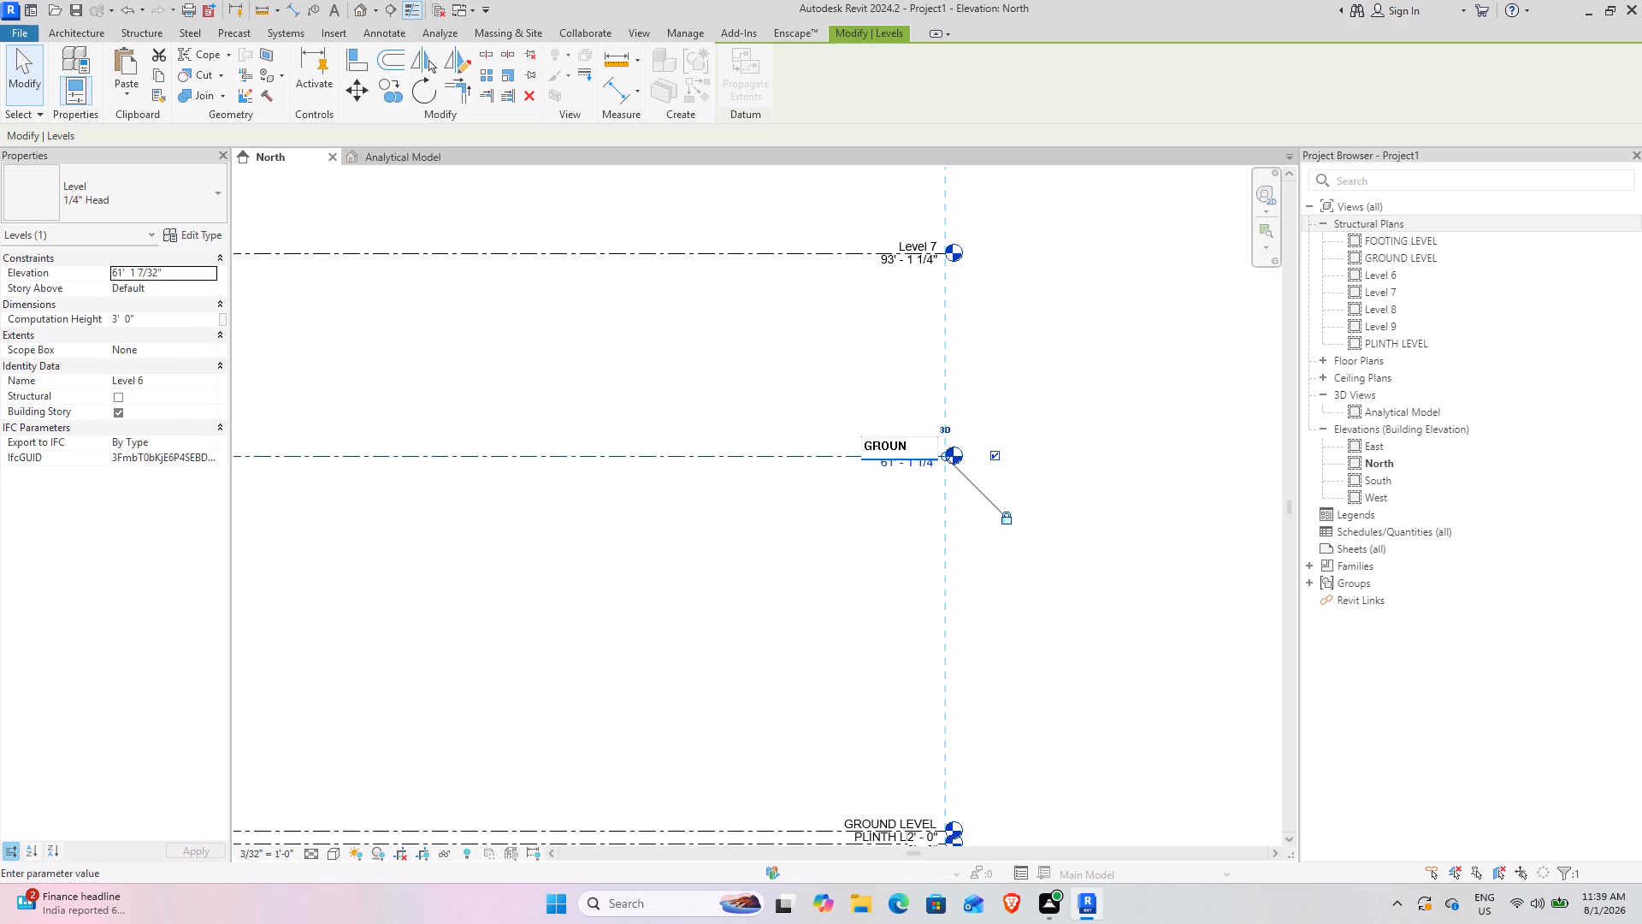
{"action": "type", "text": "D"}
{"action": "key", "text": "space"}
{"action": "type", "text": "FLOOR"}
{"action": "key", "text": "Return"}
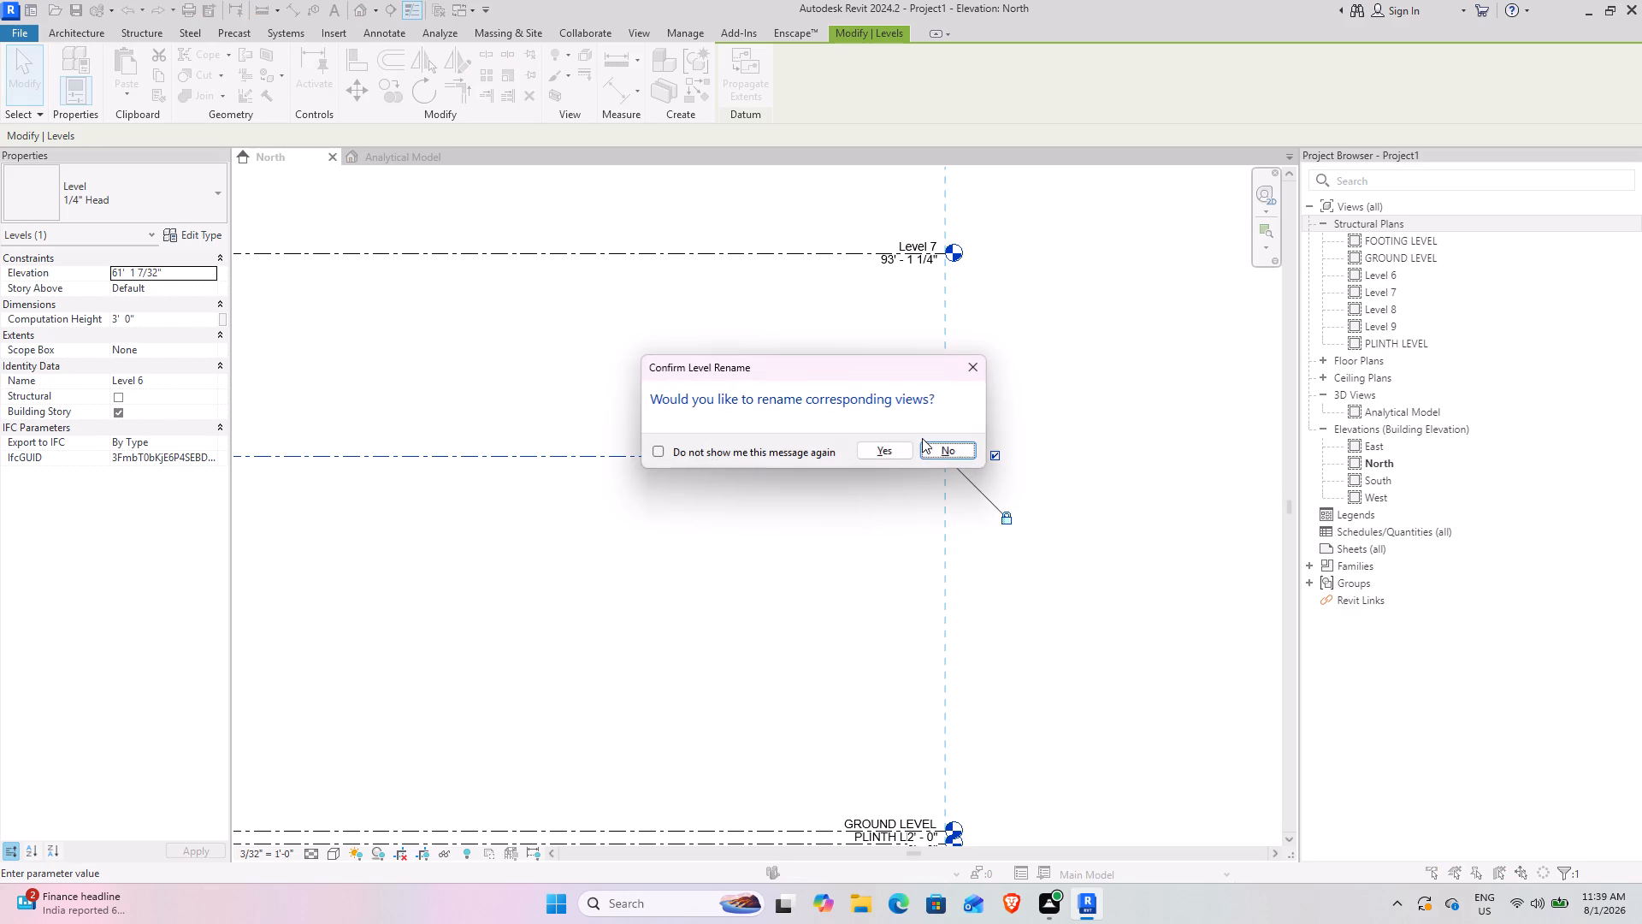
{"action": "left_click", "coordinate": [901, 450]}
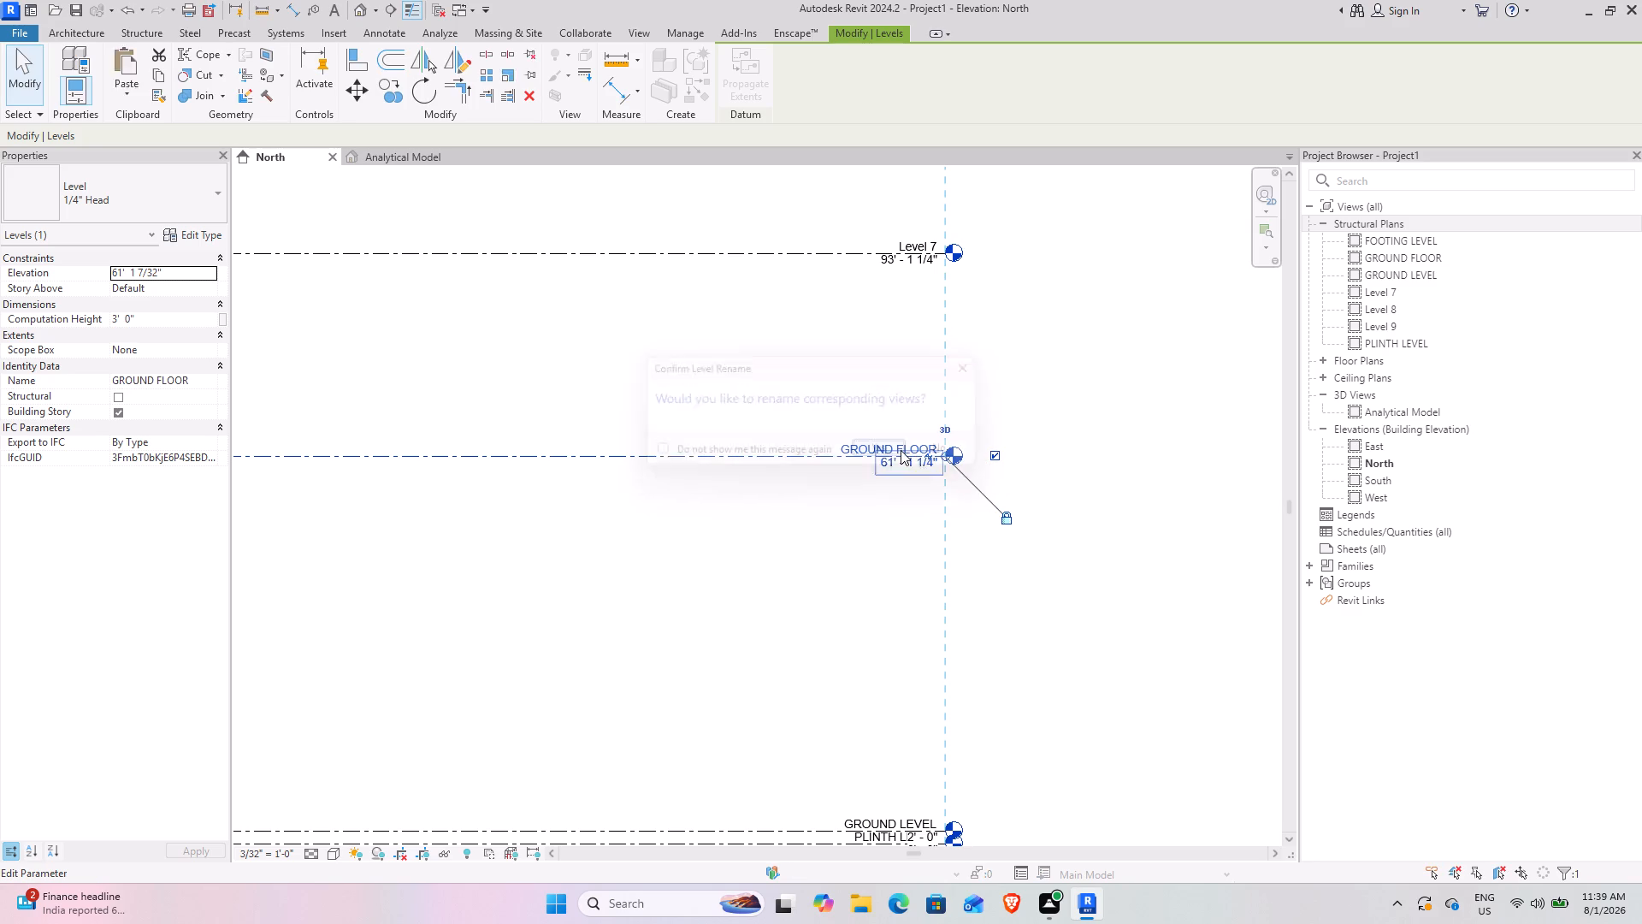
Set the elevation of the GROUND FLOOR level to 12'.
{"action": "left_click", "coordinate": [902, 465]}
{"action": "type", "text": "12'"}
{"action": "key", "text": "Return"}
Rename the GROUND FLOOR level as FIRST FLOOR and rename its corresponding views as well.
{"action": "middle_click_drag", "start_coordinate": [838, 627], "coordinate": [922, 309]}
{"action": "scroll", "coordinate": [992, 437], "scroll_direction": "up", "scroll_amount": 4}
{"action": "scroll", "coordinate": [1082, 531], "scroll_direction": "up", "scroll_amount": 3}
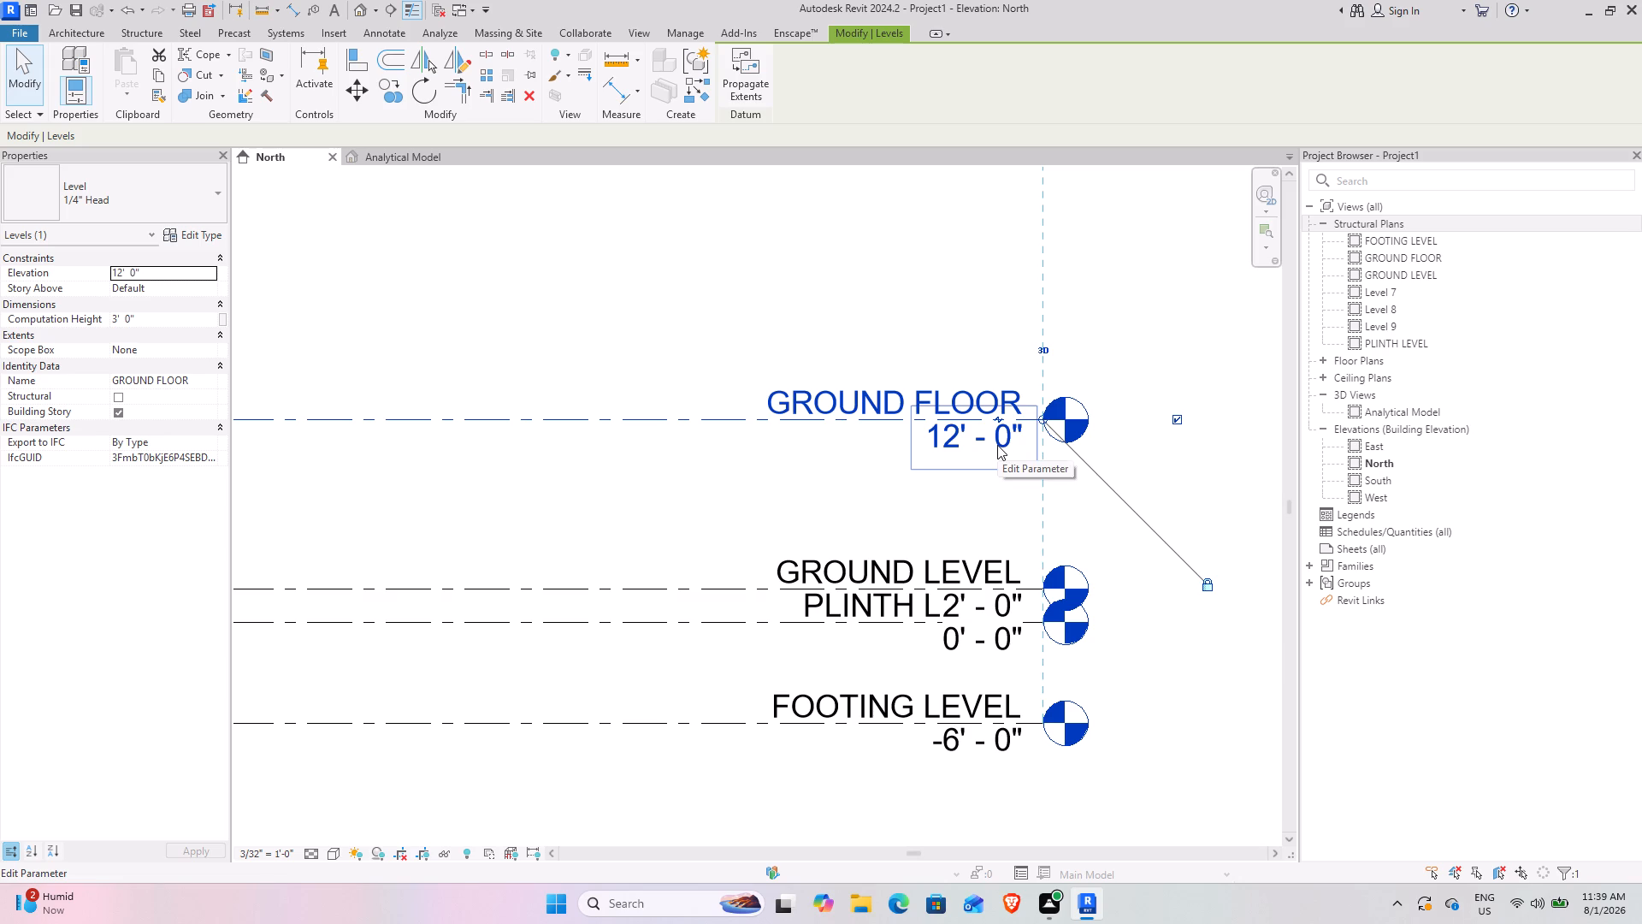
{"action": "left_click", "coordinate": [866, 406]}
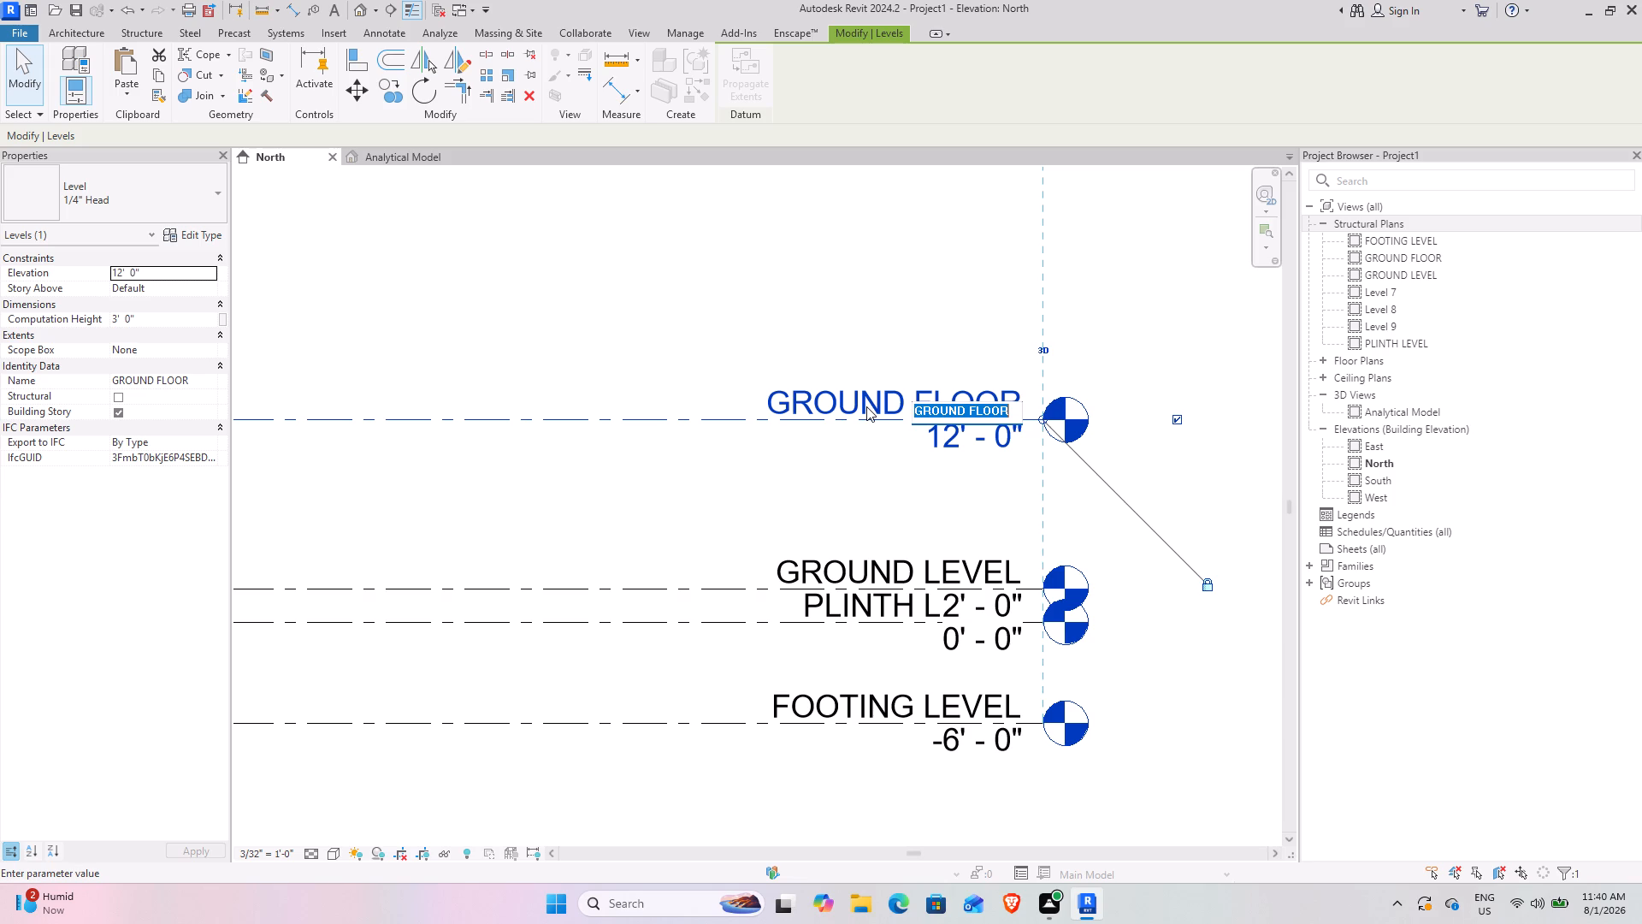
{"action": "key", "text": "f"}
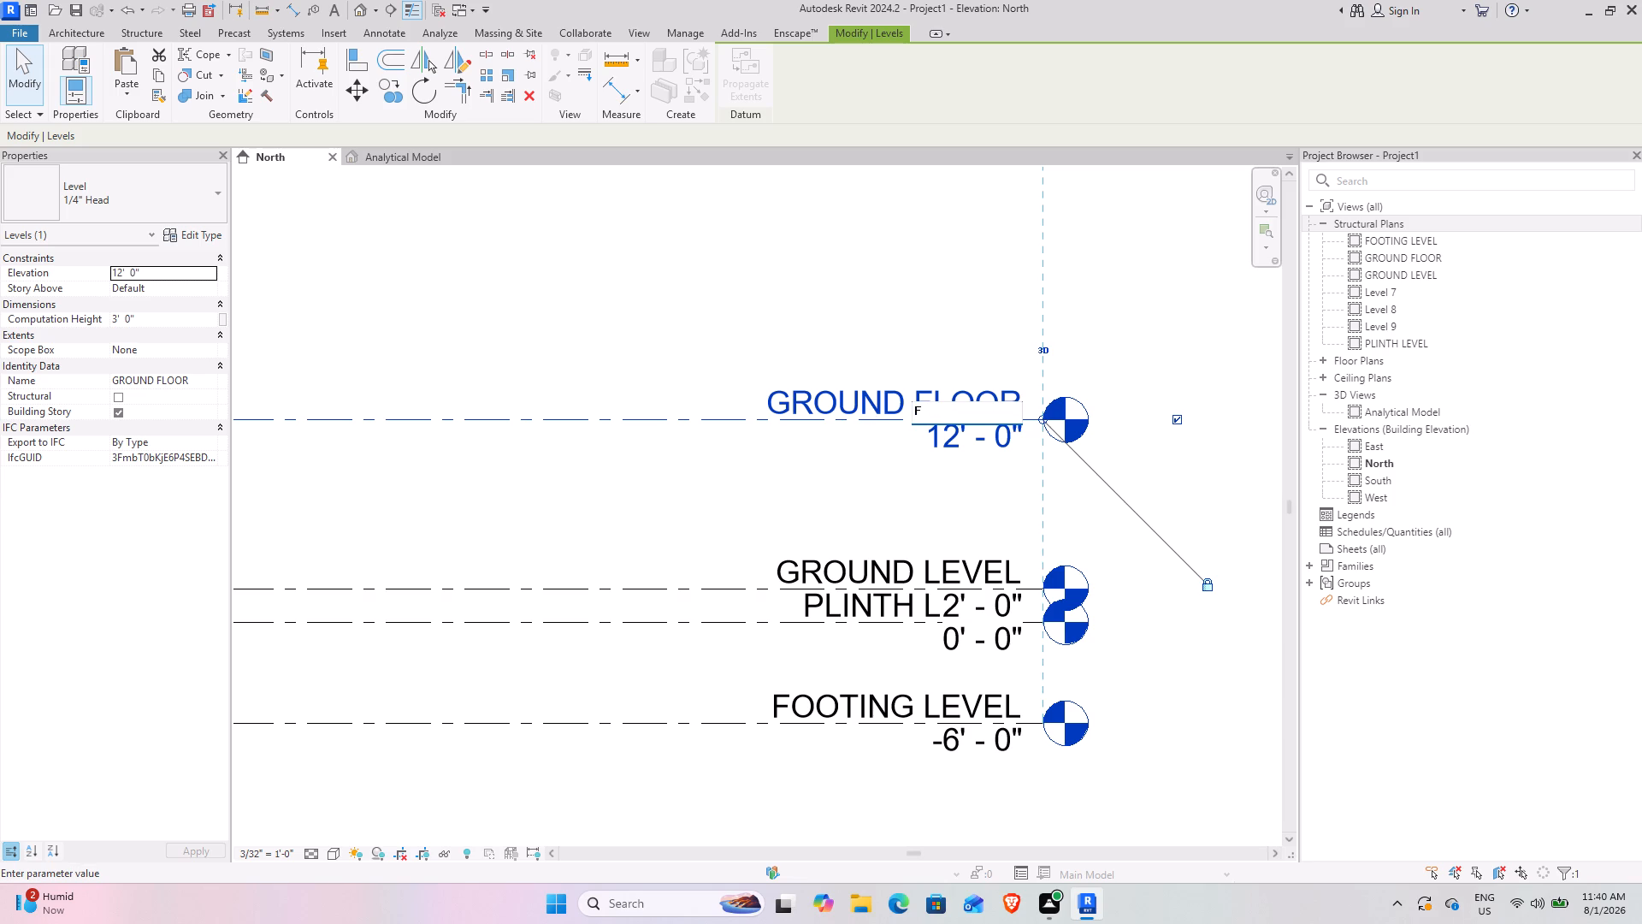
{"action": "type", "text": "IRST FLOOR"}
{"action": "key", "text": "Return"}
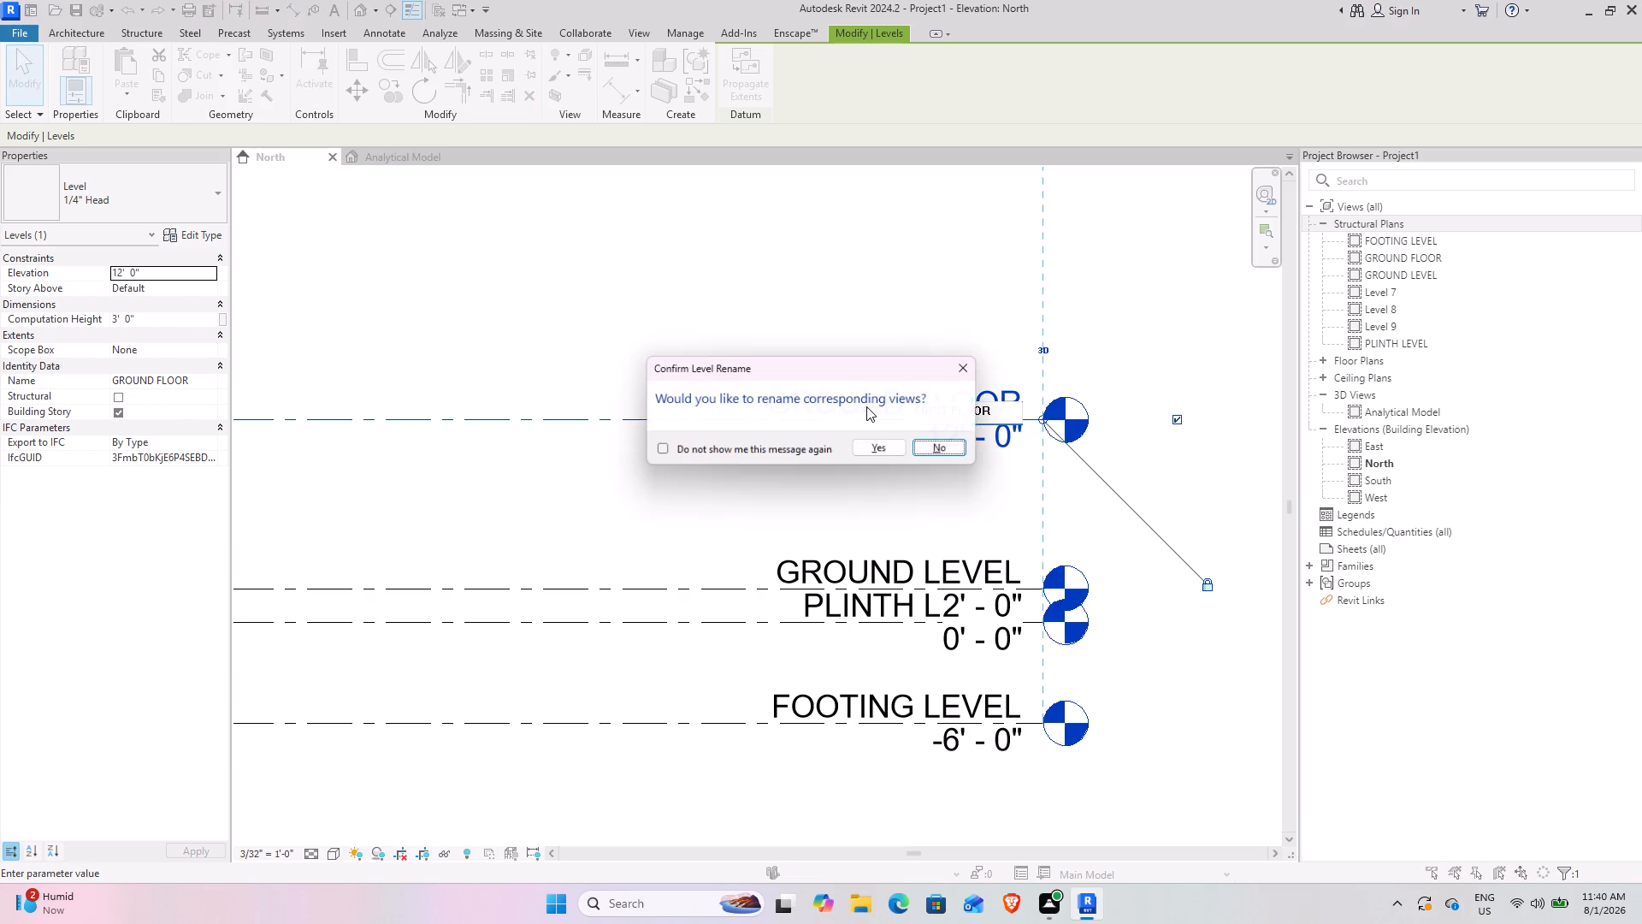
{"action": "left_click", "coordinate": [884, 454]}
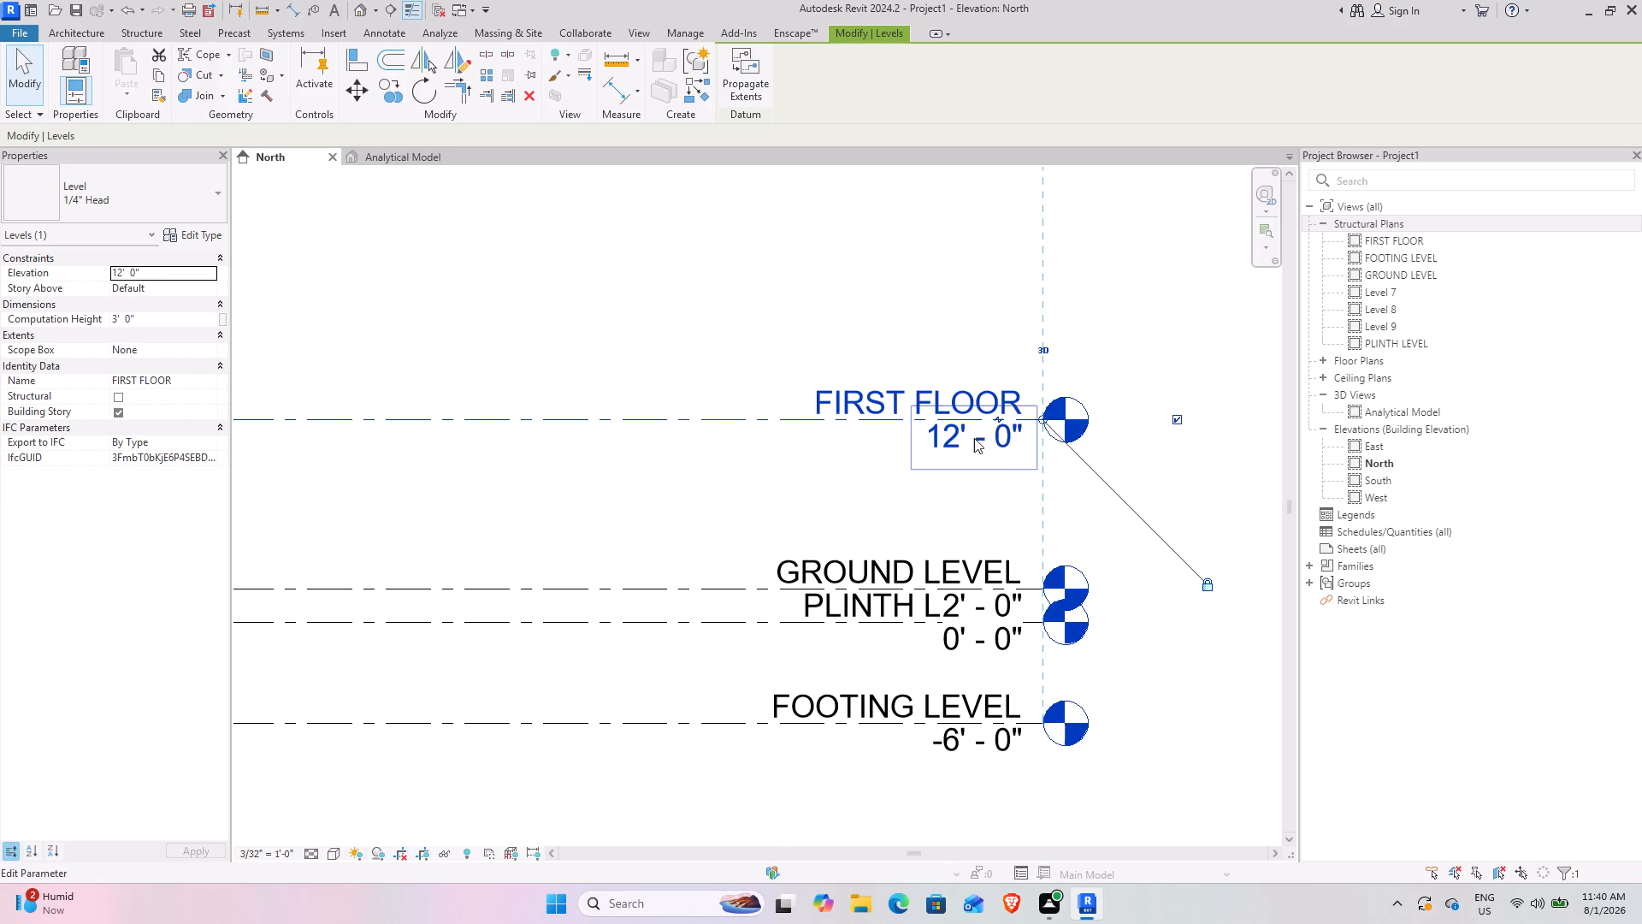
Set the elevation of the FIRST FLOOR level to 12'6".
{"action": "left_click", "coordinate": [987, 433]}
{"action": "type", "text": "12'6\""}
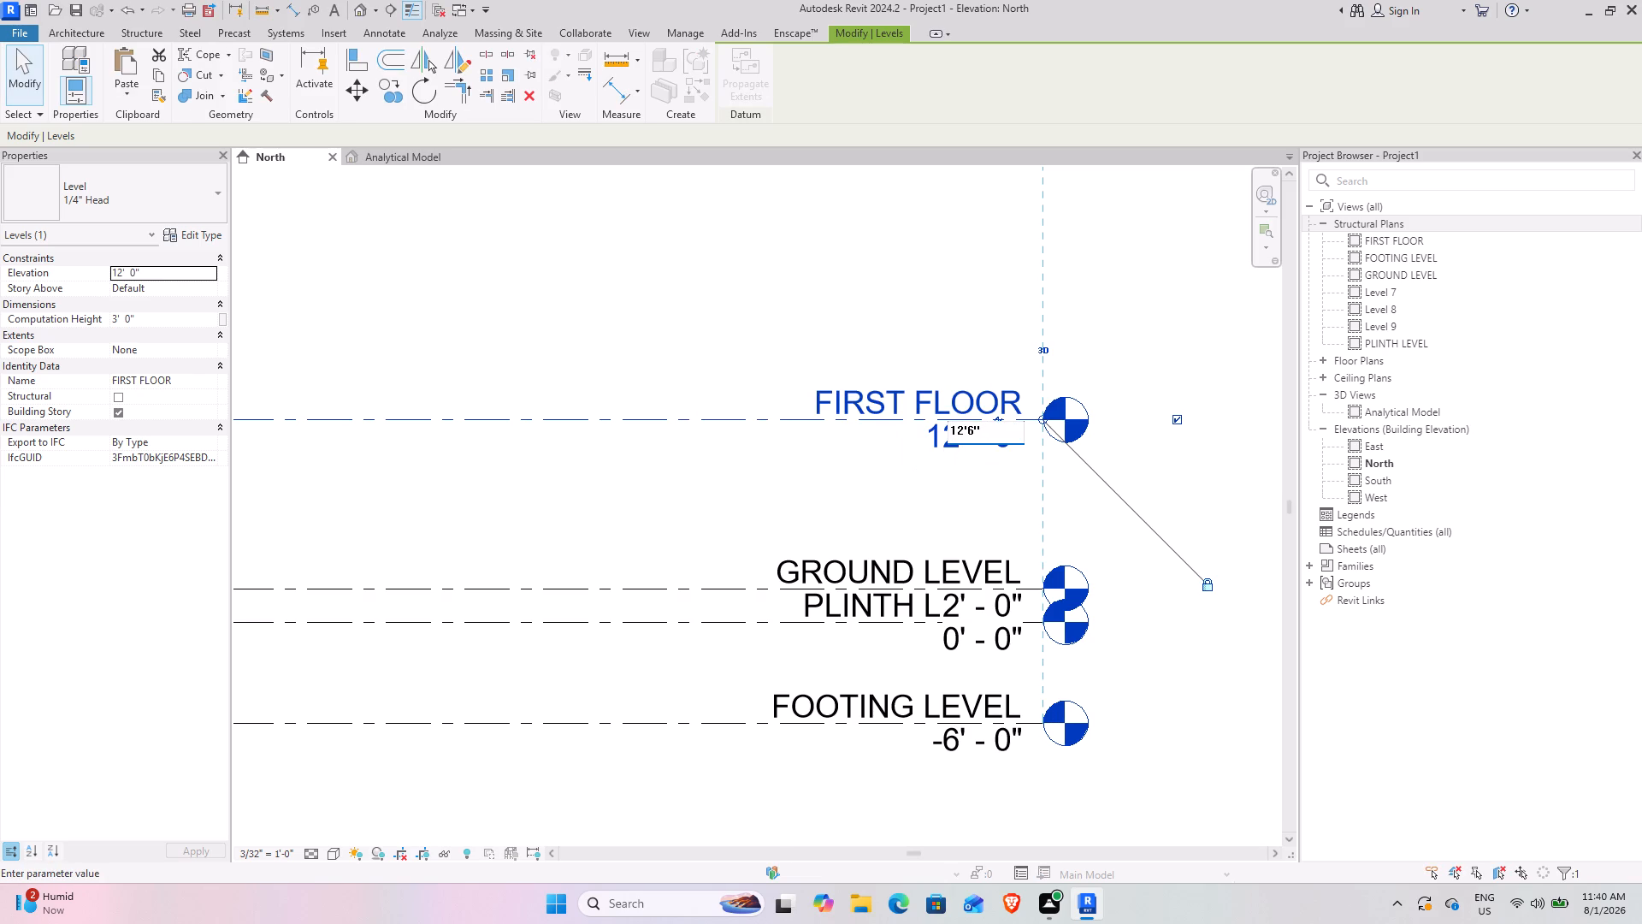
{"action": "key", "text": "Return"}
Rename Level 7, just above FIRST FLOOR, as SECOND FLOOR and rename its corresponding views as well.
{"action": "scroll", "coordinate": [743, 379], "scroll_direction": "down", "scroll_amount": 4}
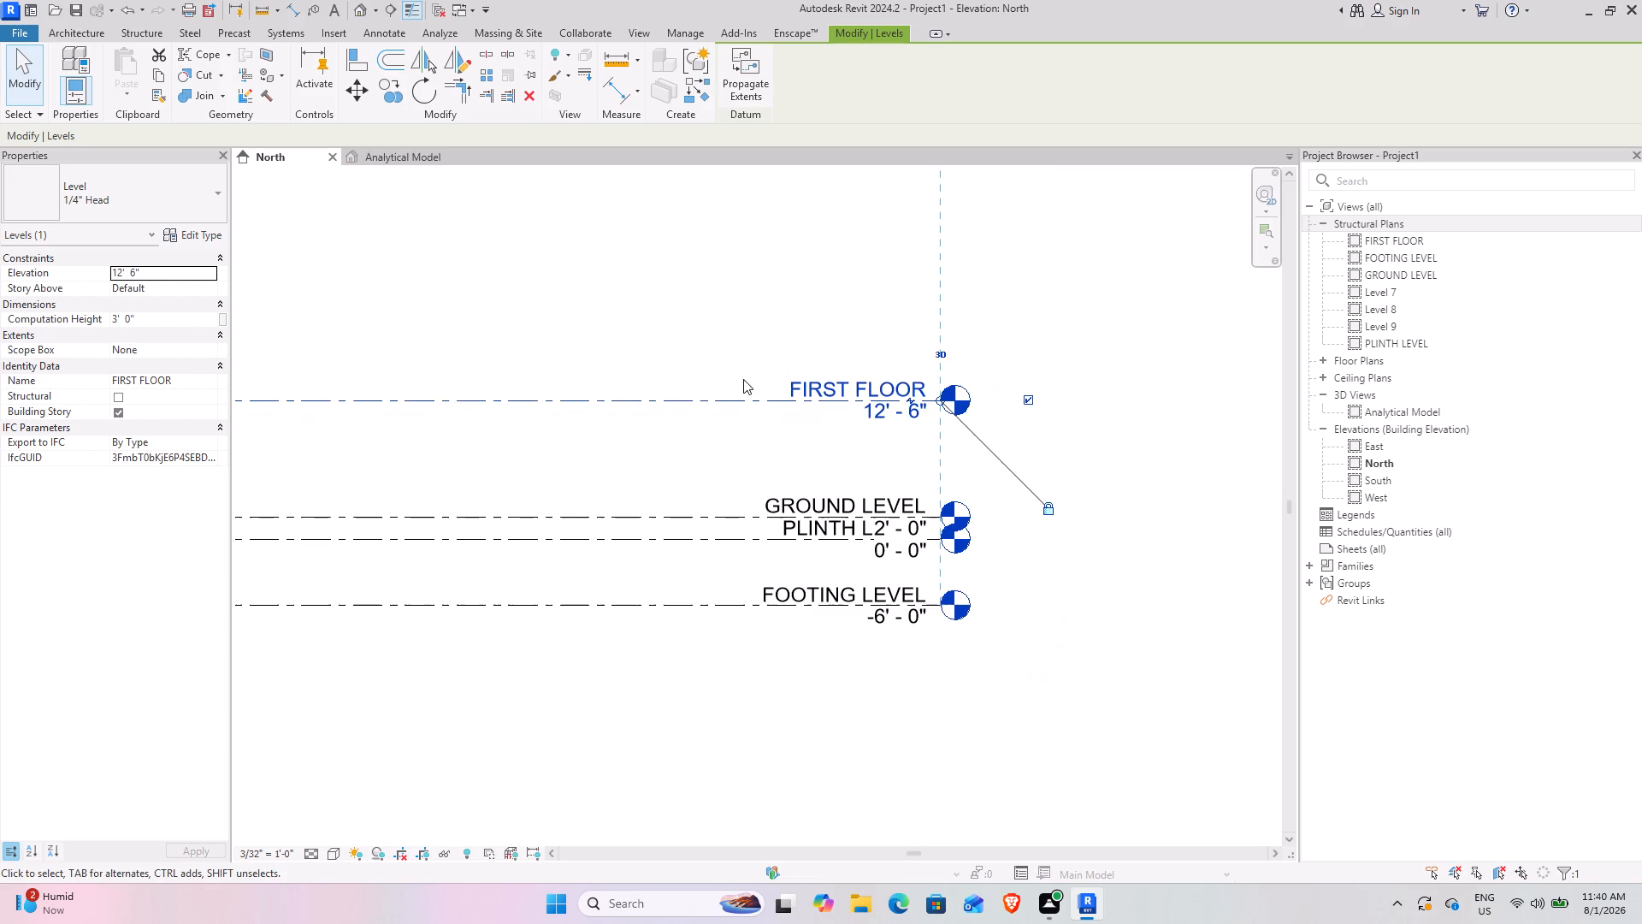
{"action": "middle_click_drag", "start_coordinate": [809, 234], "coordinate": [918, 749]}
{"action": "scroll", "coordinate": [889, 547], "scroll_direction": "down", "scroll_amount": 4}
{"action": "middle_click_drag", "start_coordinate": [889, 375], "coordinate": [893, 412]}
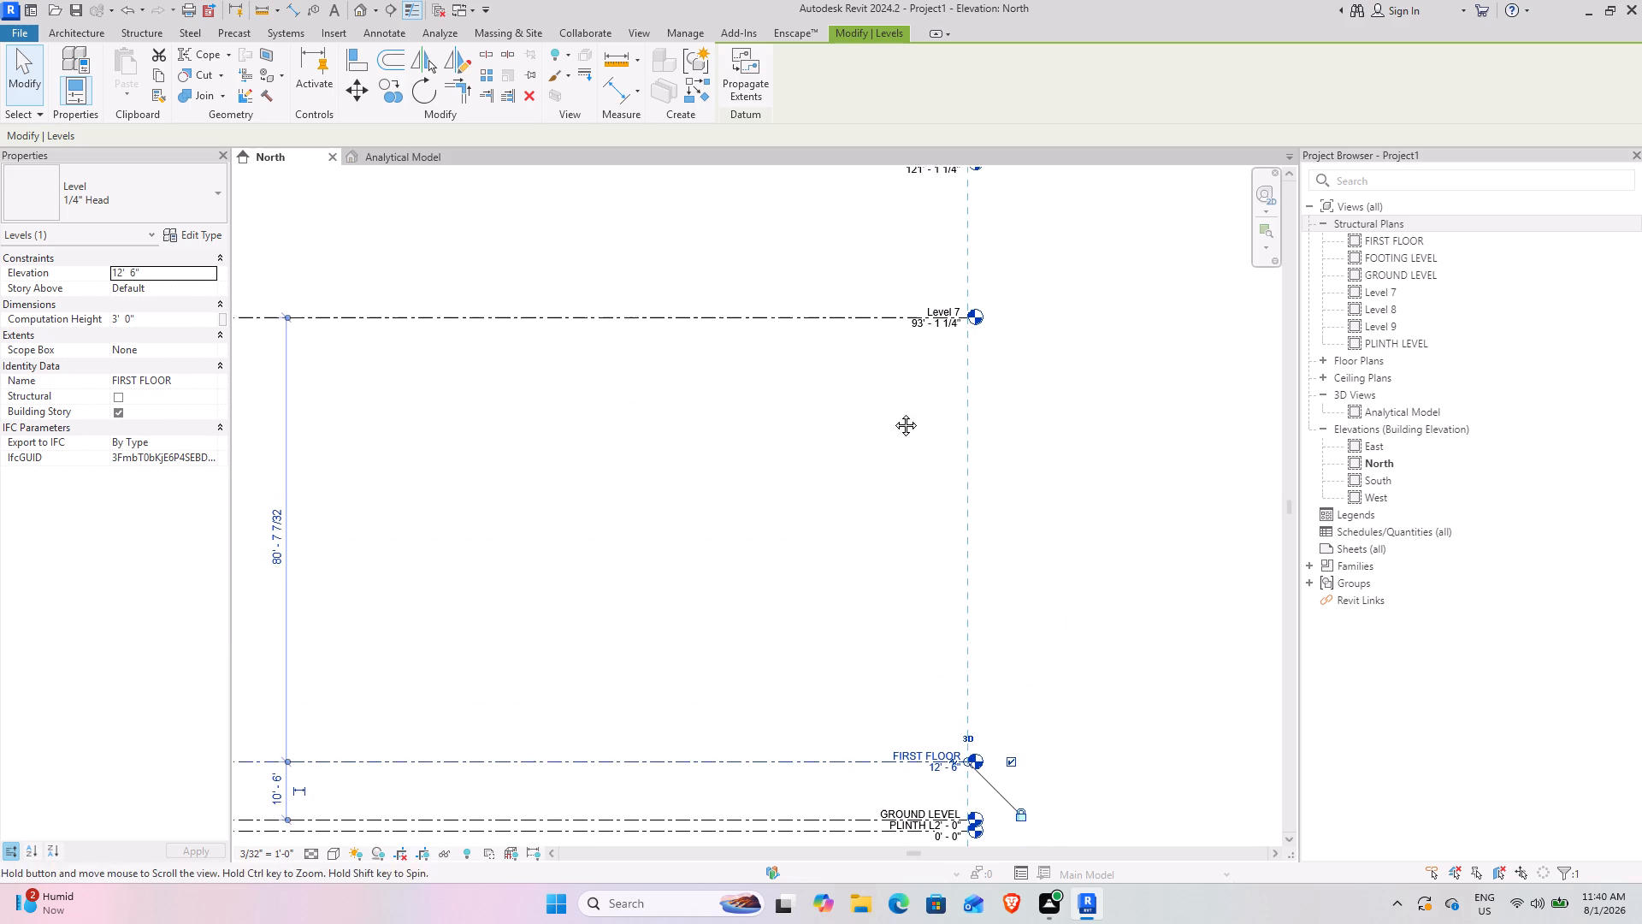
{"action": "middle_click_drag", "start_coordinate": [893, 412], "coordinate": [889, 458]}
{"action": "left_click", "coordinate": [930, 376]}
{"action": "left_click", "coordinate": [938, 384]}
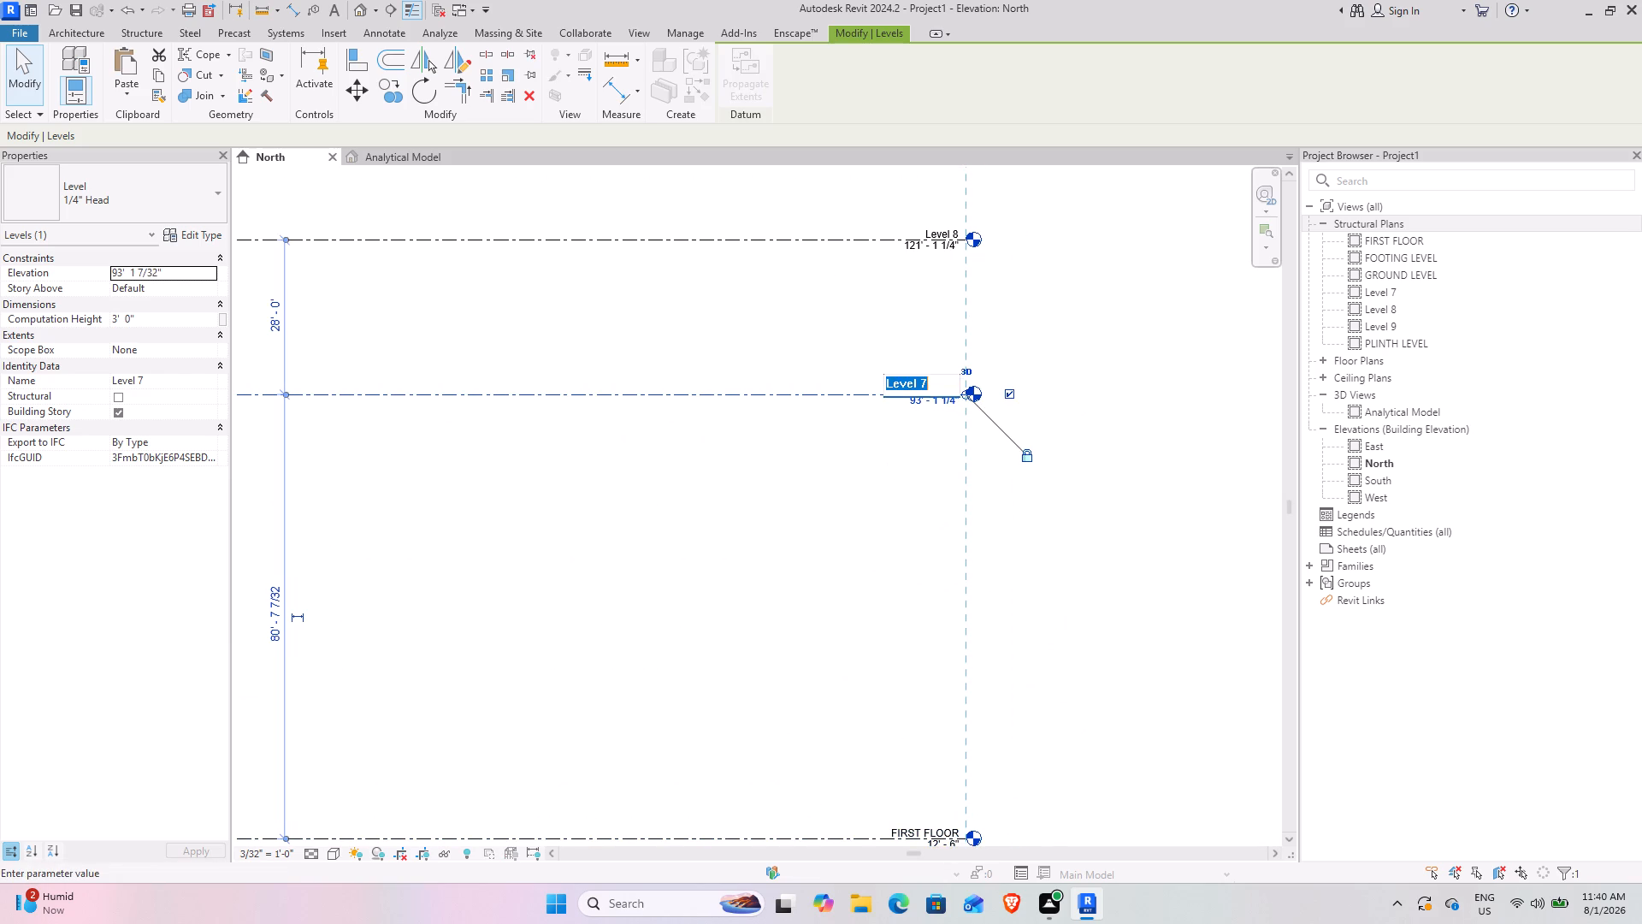
{"action": "scroll", "coordinate": [931, 374], "scroll_direction": "up", "scroll_amount": 8}
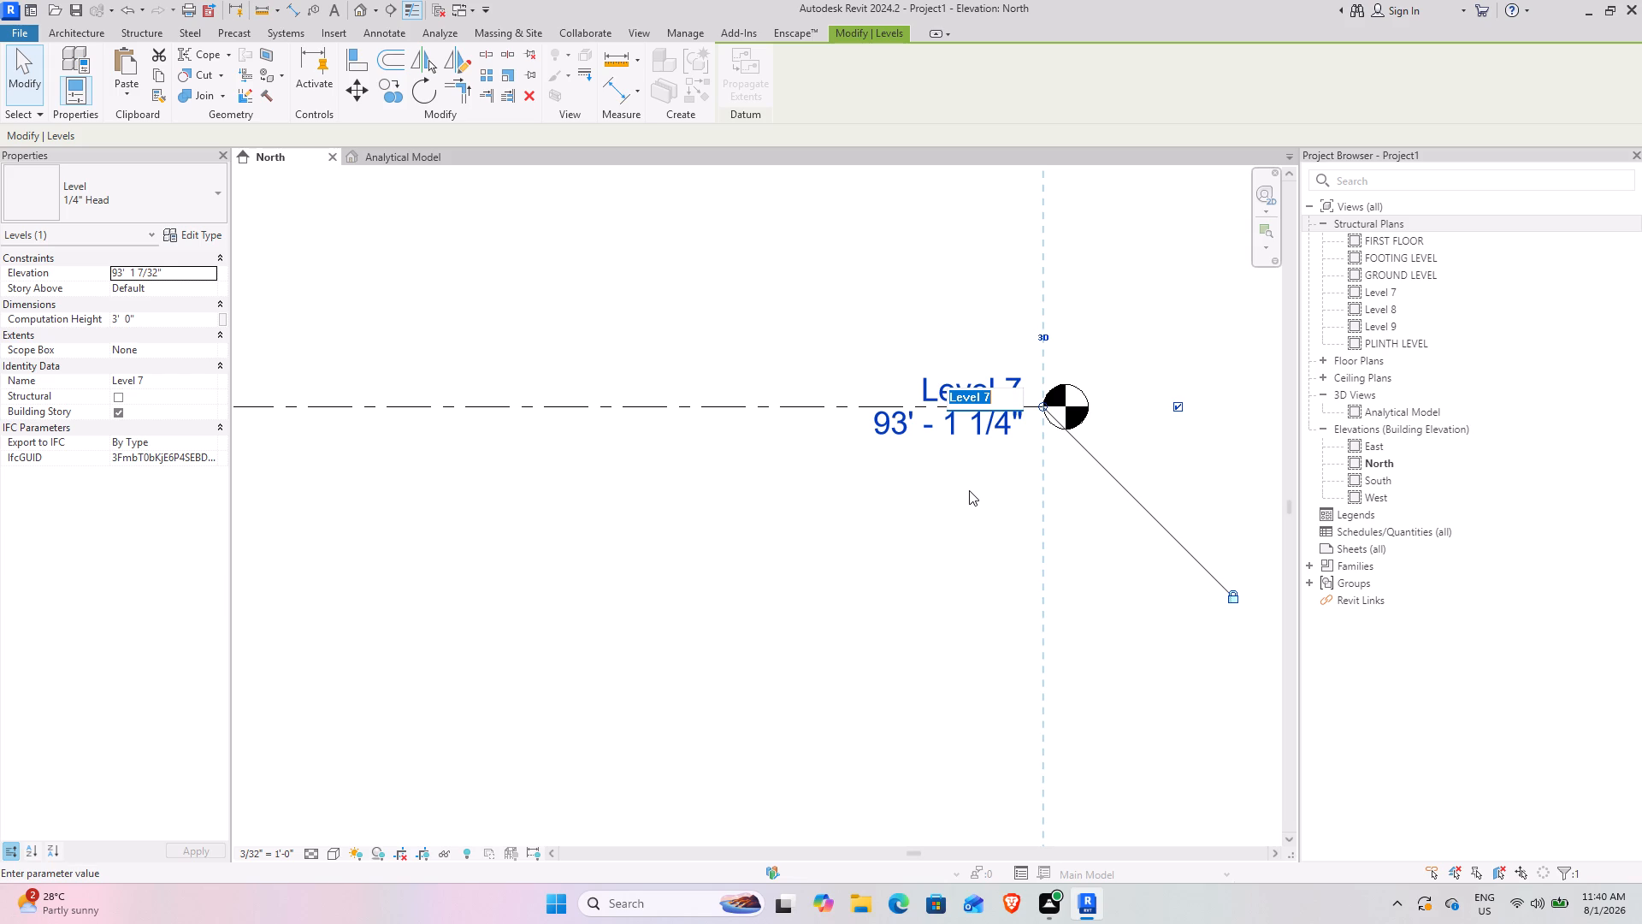
{"action": "type", "text": "SECOND FLOOR"}
{"action": "key", "text": "Return"}
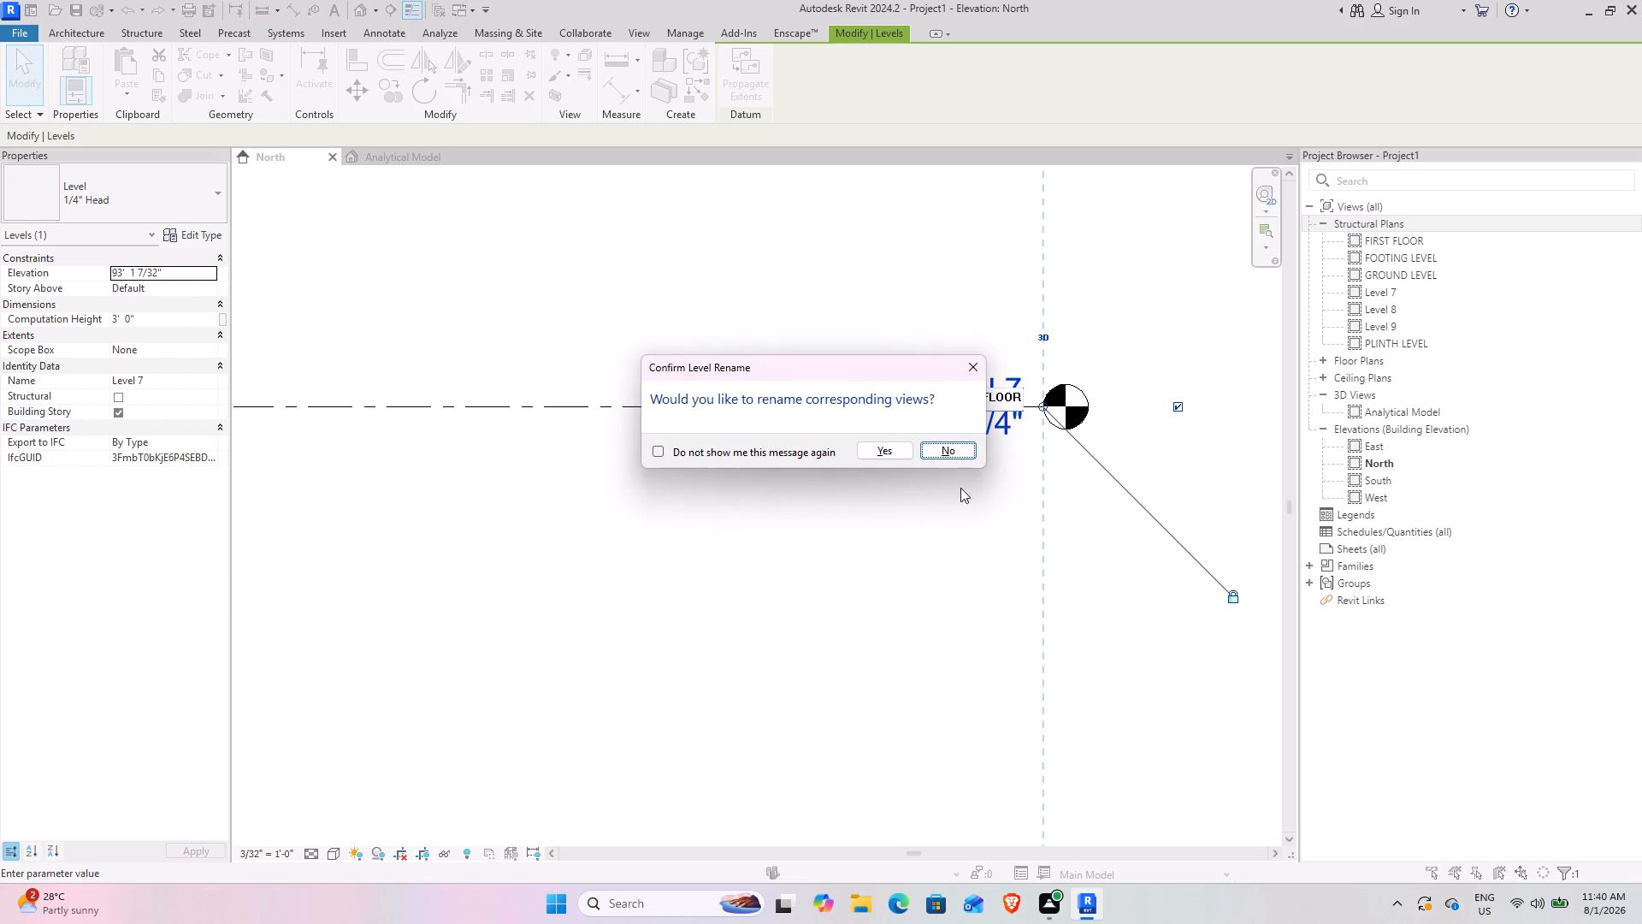
{"action": "left_click", "coordinate": [889, 438]}
{"action": "left_click", "coordinate": [889, 445]}
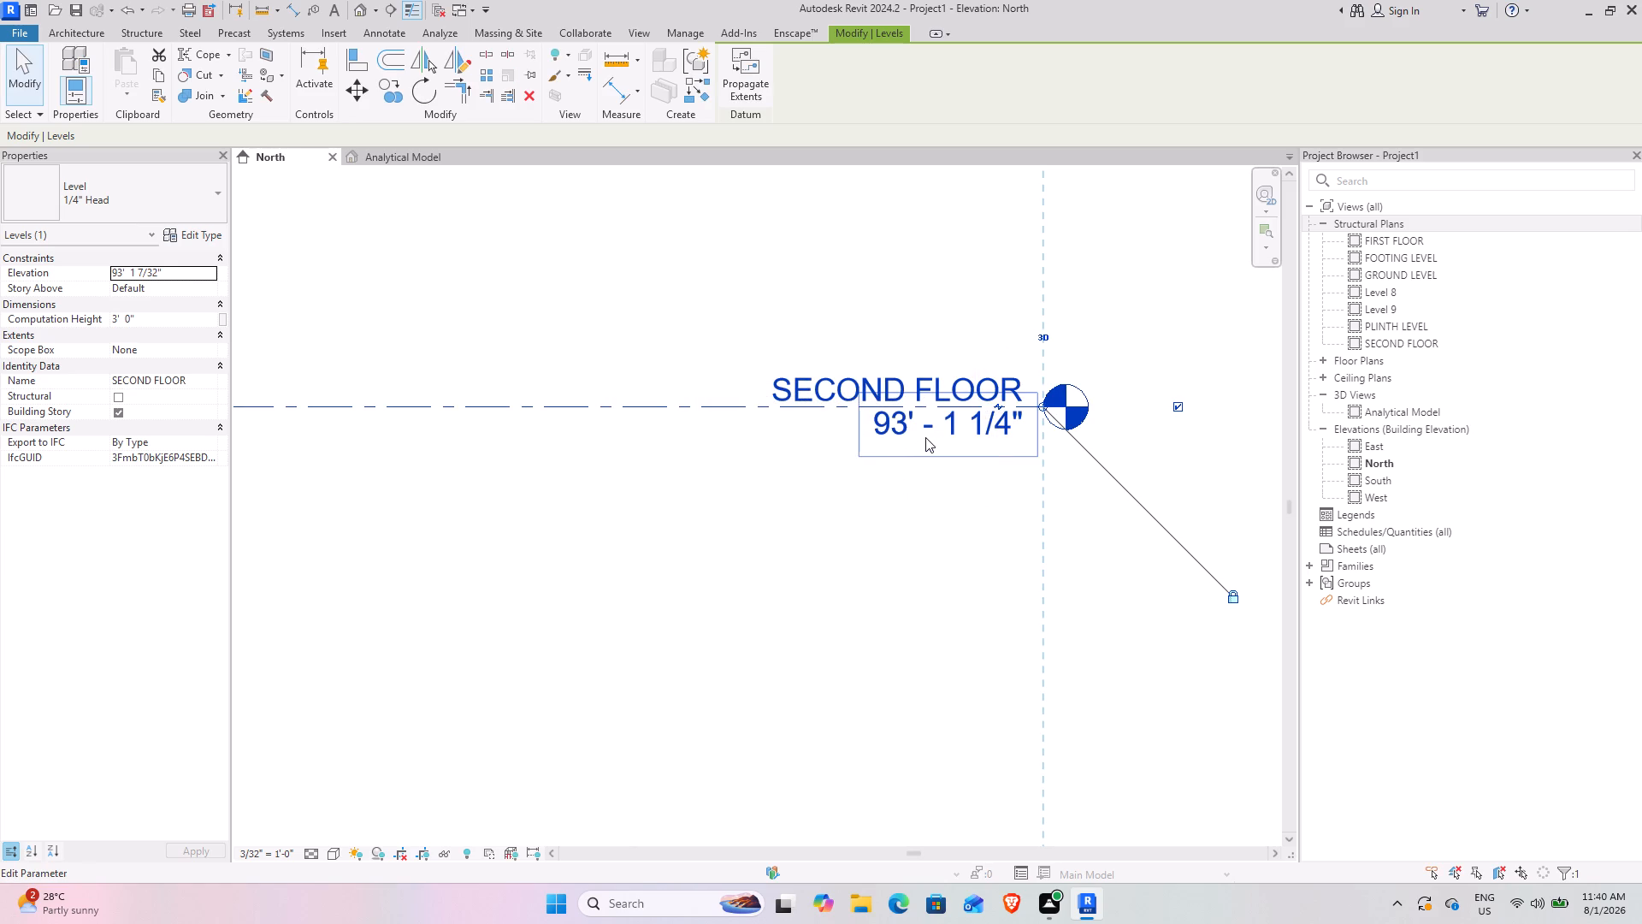
Set the distance from FIRST FLOOR up to the SECOND FLOOR level to 12'6".
{"action": "left_click", "coordinate": [925, 437]}
{"action": "scroll", "coordinate": [837, 517], "scroll_direction": "down", "scroll_amount": 6}
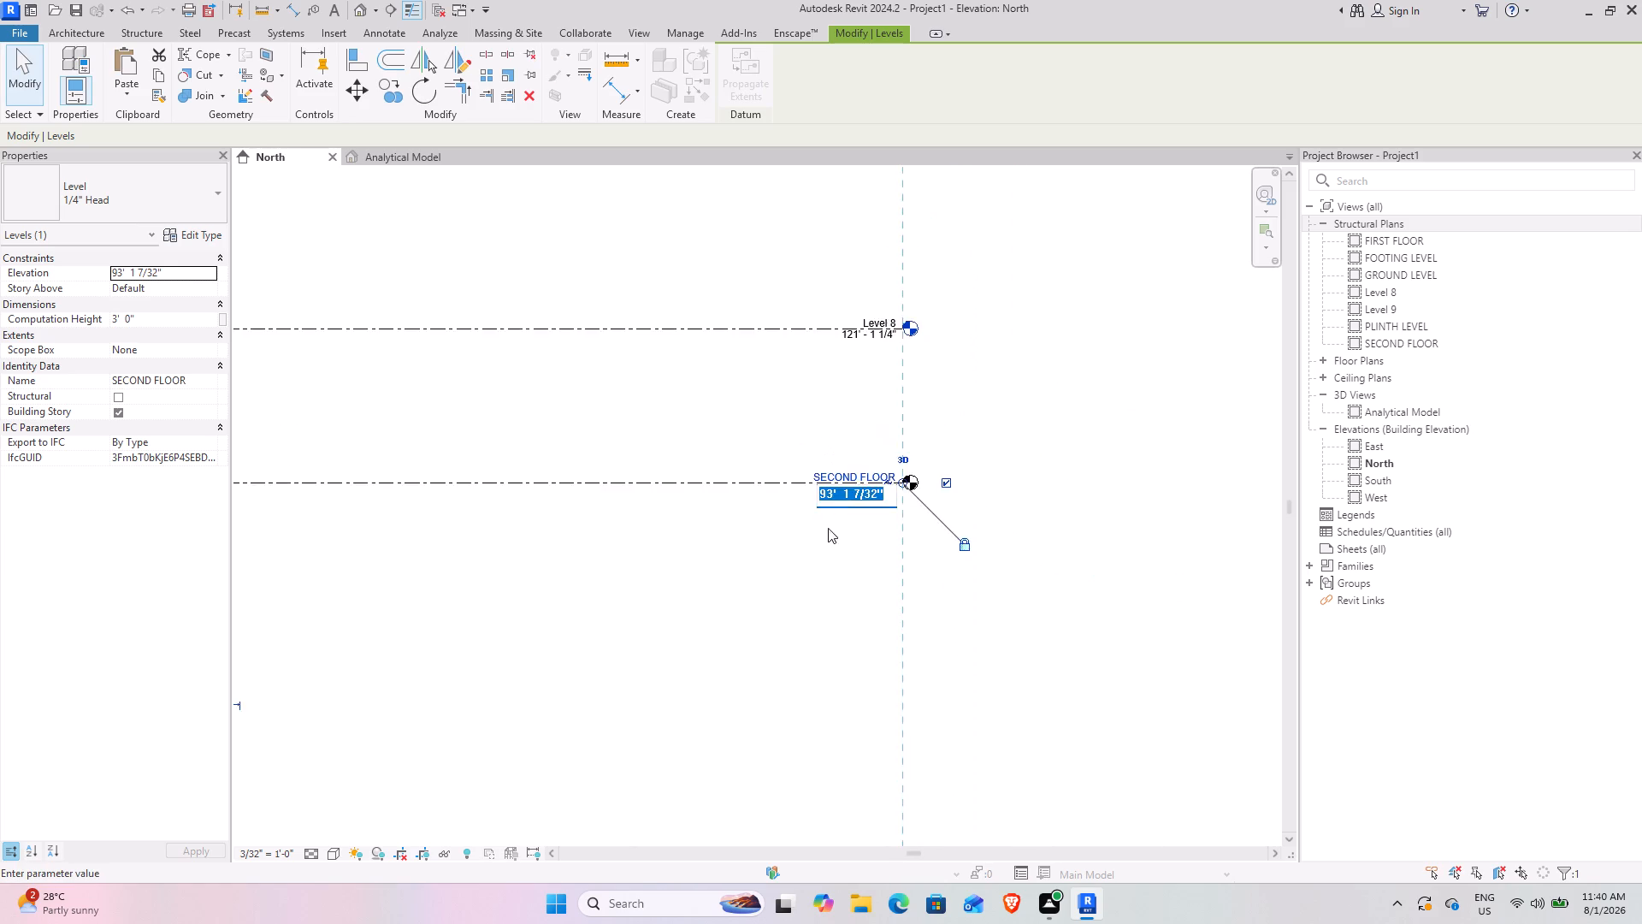
{"action": "scroll", "coordinate": [828, 528], "scroll_direction": "down", "scroll_amount": 4}
{"action": "middle_click_drag", "start_coordinate": [731, 599], "coordinate": [948, 372]}
{"action": "middle_click_drag", "start_coordinate": [710, 520], "coordinate": [737, 511]}
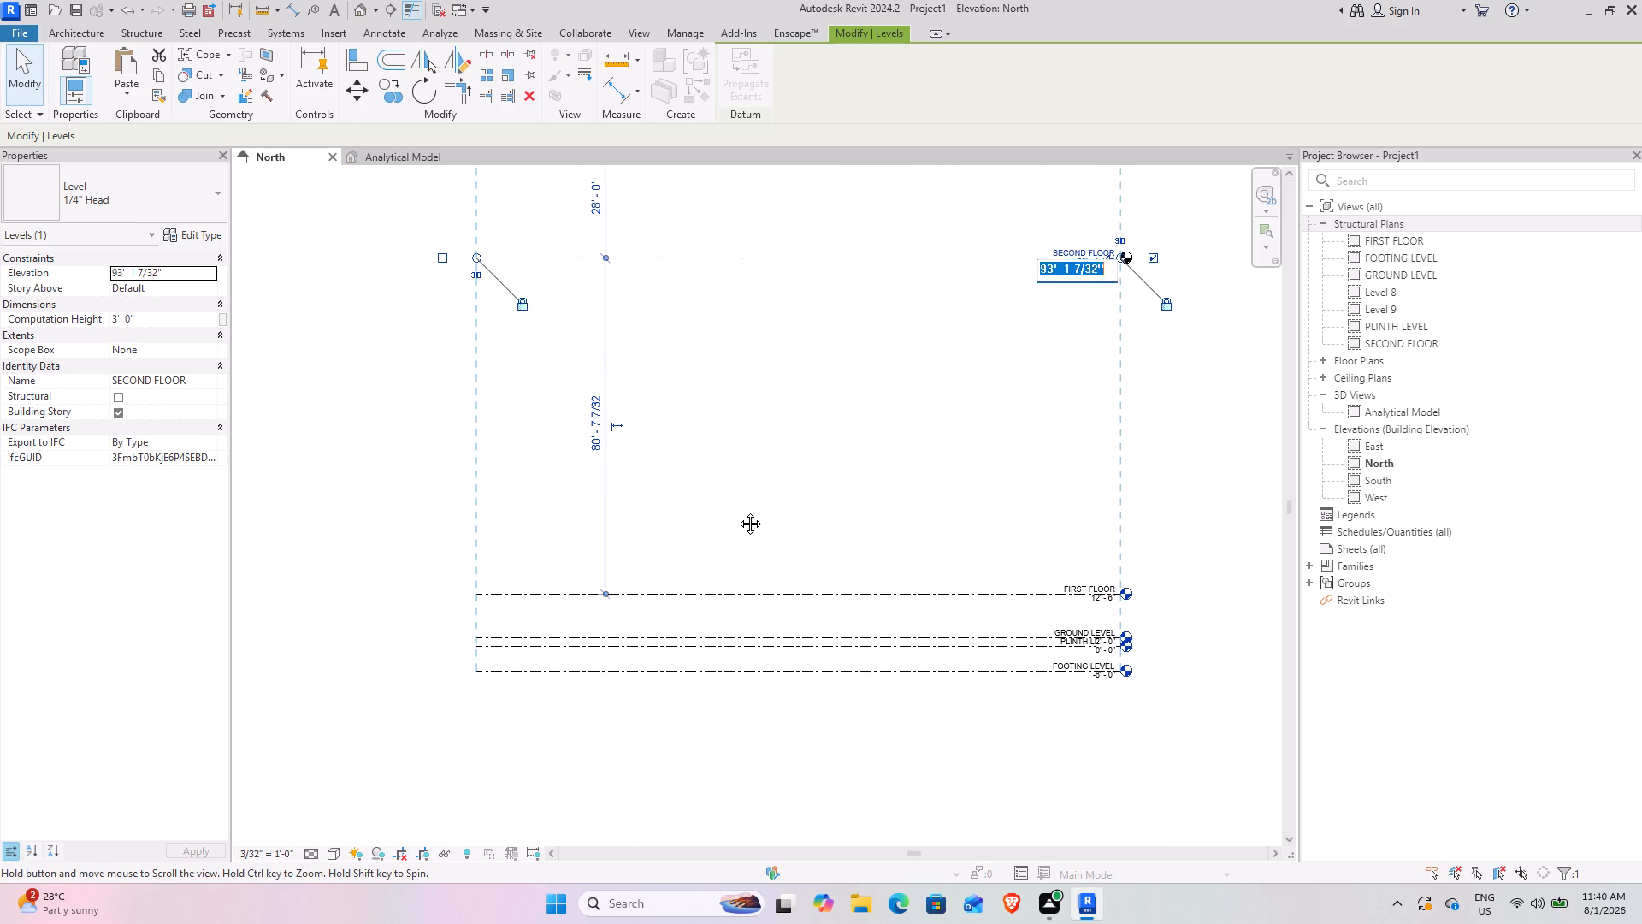
{"action": "middle_click_drag", "start_coordinate": [737, 511], "coordinate": [730, 572]}
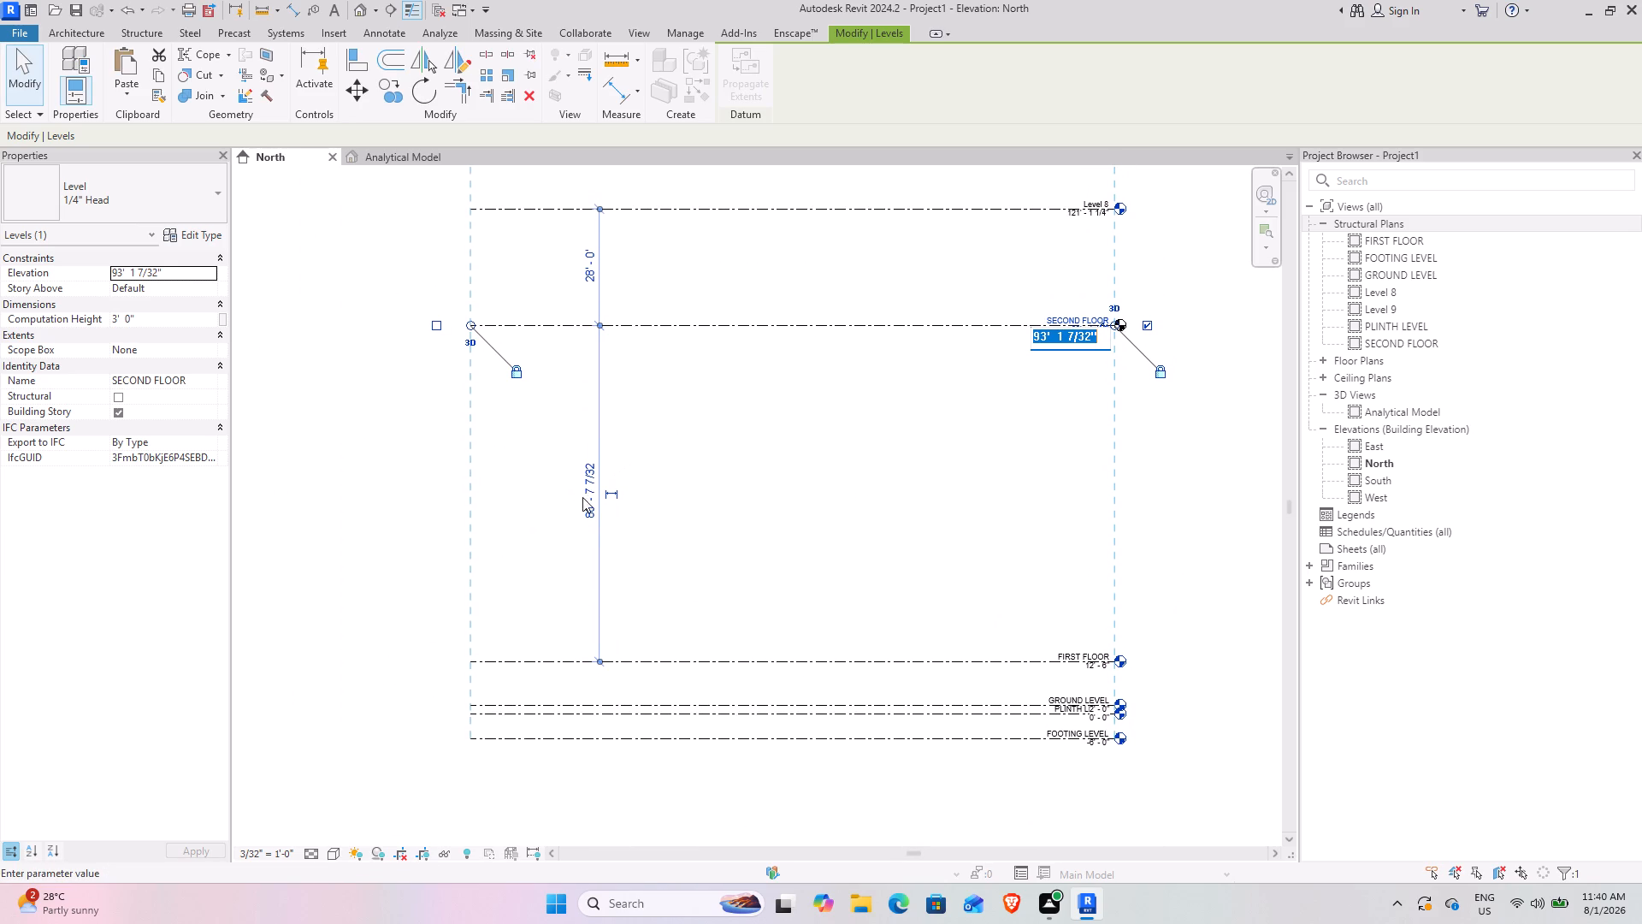
{"action": "left_click", "coordinate": [589, 511]}
{"action": "left_click", "coordinate": [593, 498]}
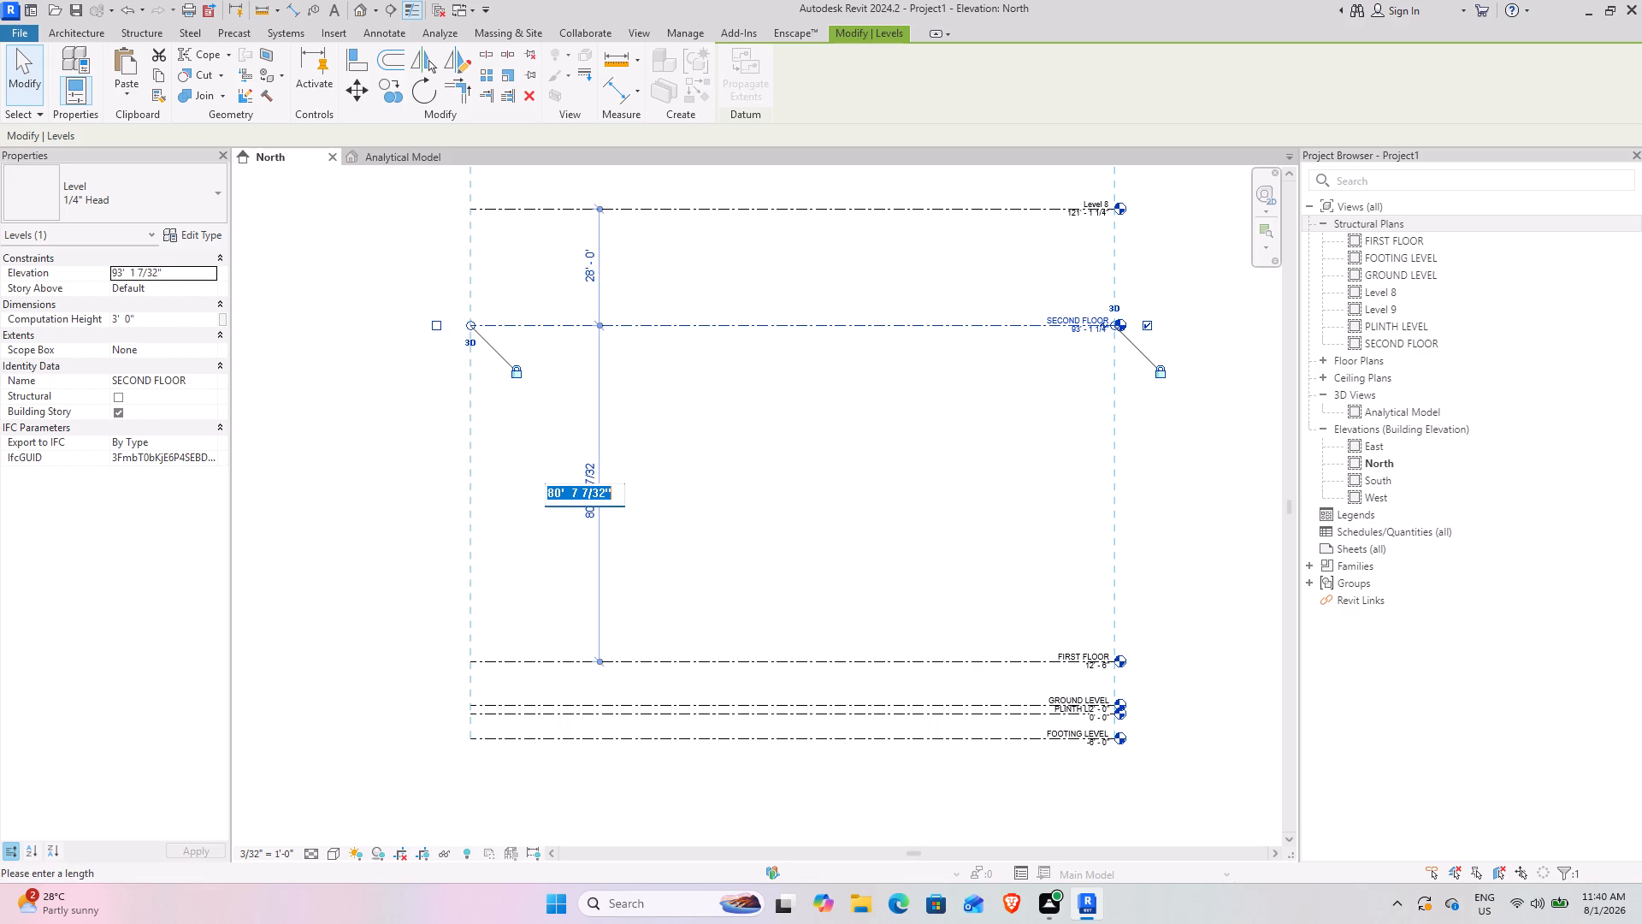
{"action": "type", "text": "12'6\""}
{"action": "key", "text": "Return"}
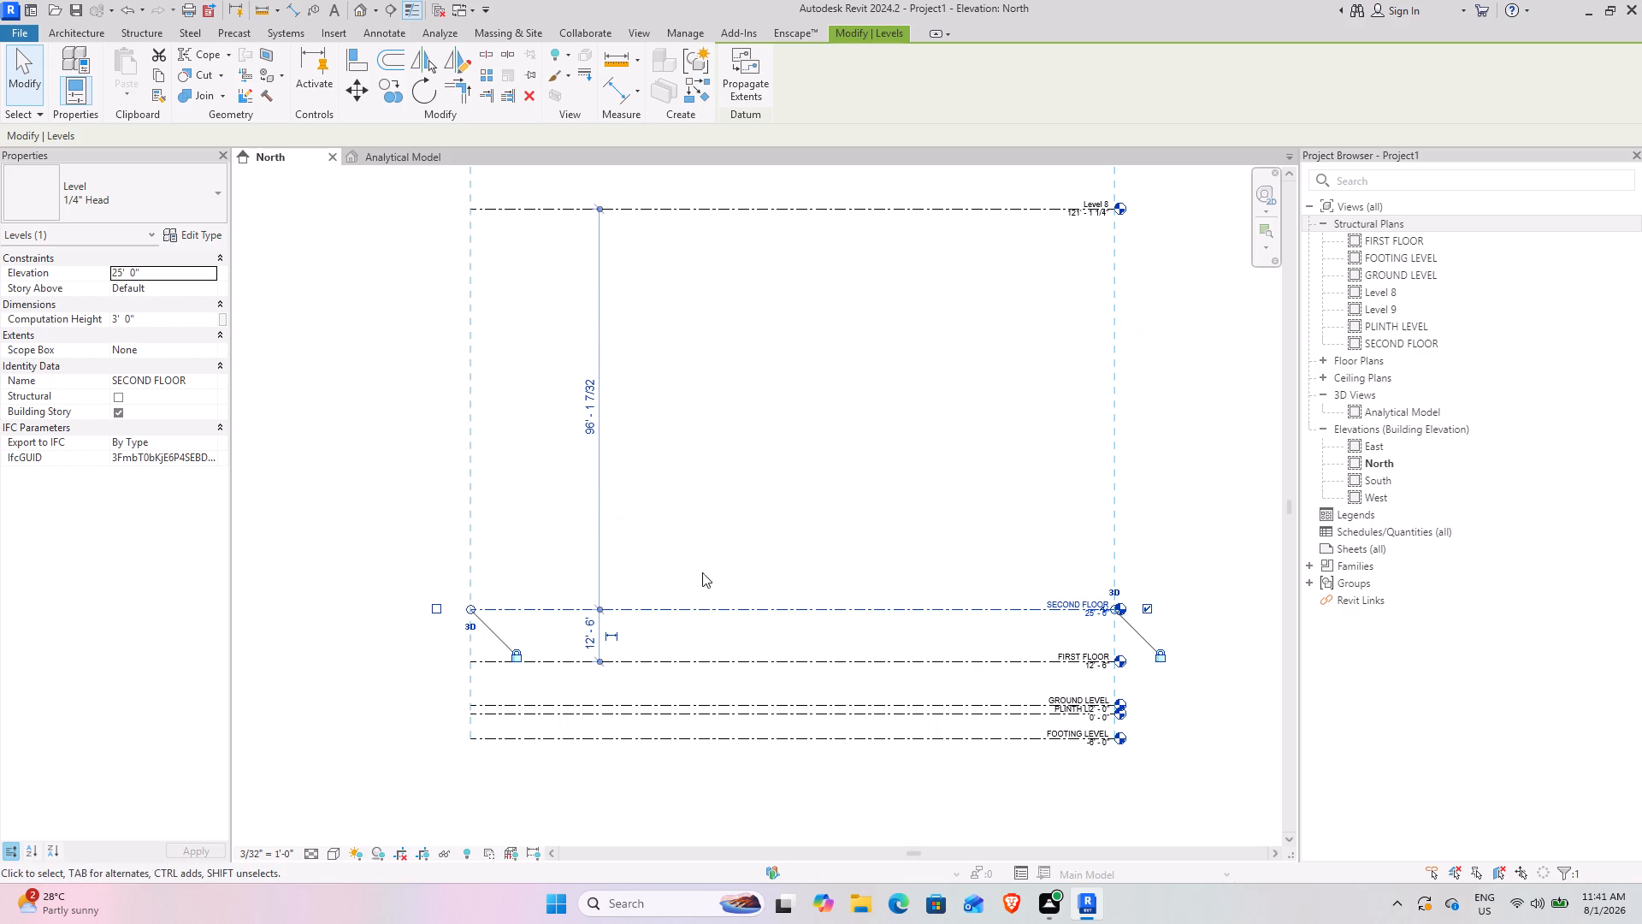
Examine the stack of levels from FOOTING LEVEL up to the levels not yet renamed above SECOND FLOOR.
{"action": "middle_click_drag", "start_coordinate": [1054, 281], "coordinate": [1002, 557]}
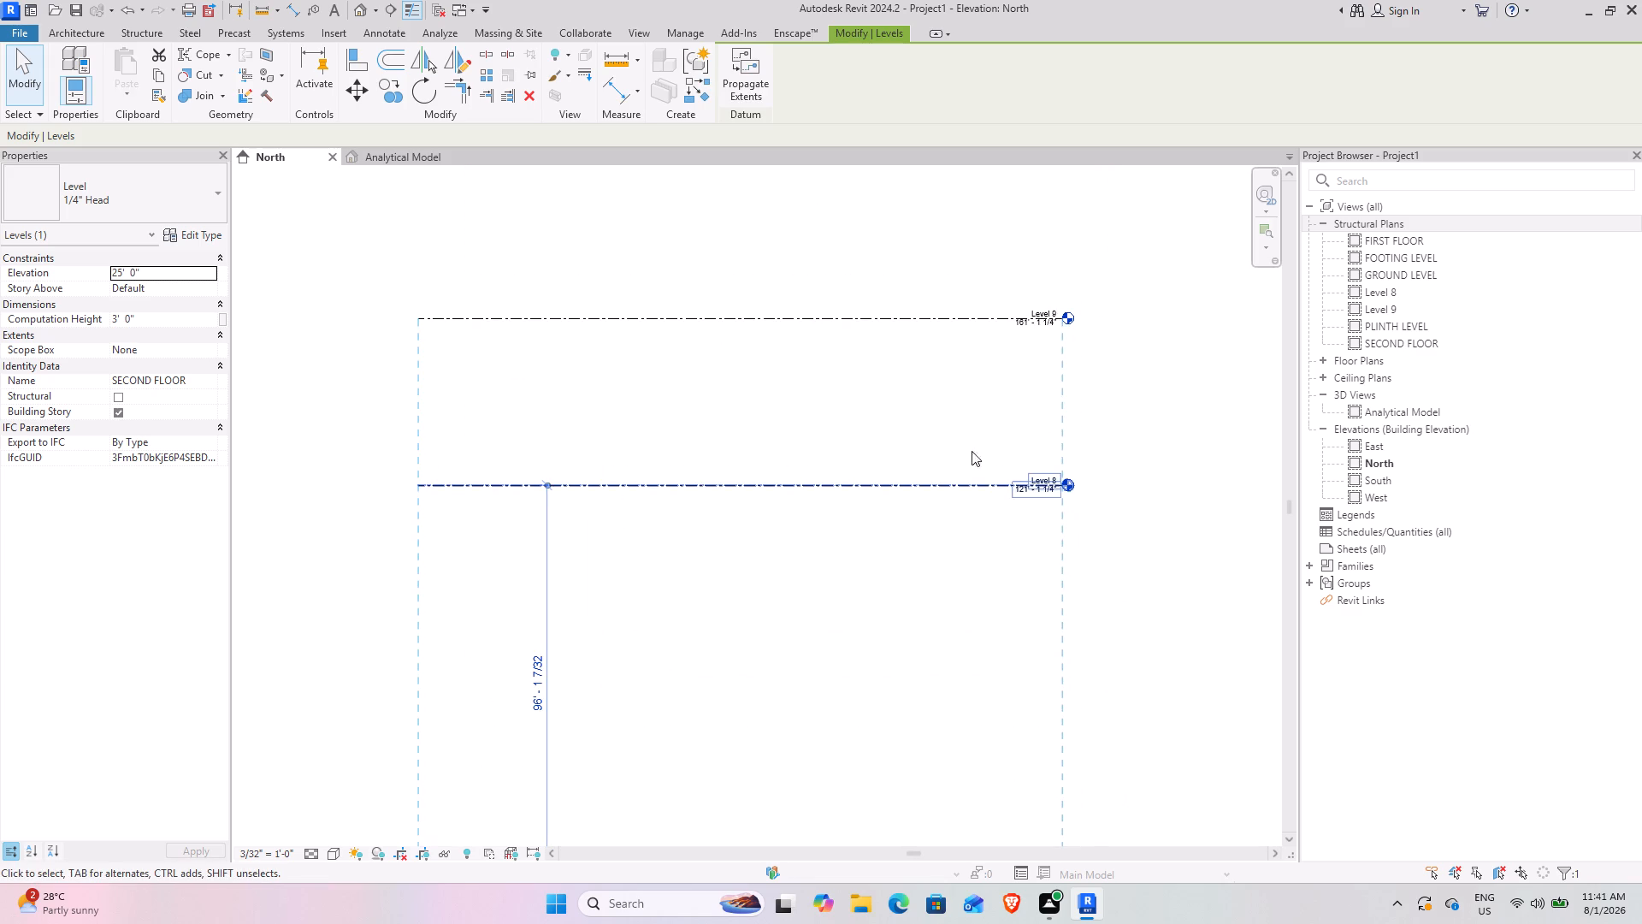
{"action": "middle_click_drag", "start_coordinate": [889, 647], "coordinate": [841, 441]}
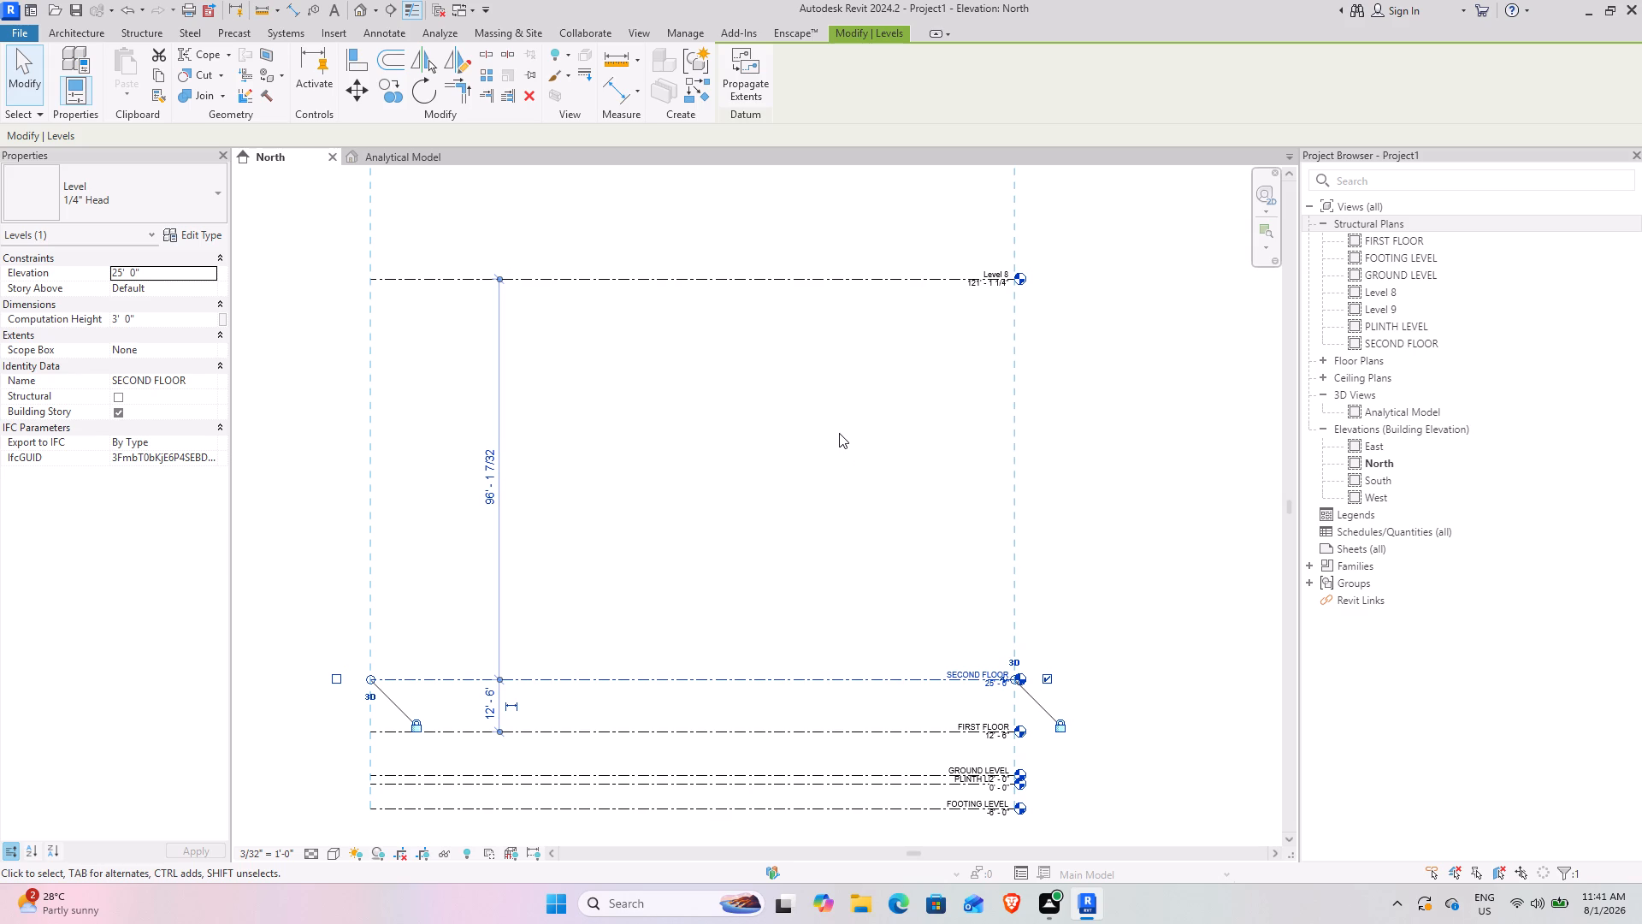
{"action": "middle_click_drag", "start_coordinate": [1058, 767], "coordinate": [1007, 581]}
{"action": "scroll", "coordinate": [940, 603], "scroll_direction": "up", "scroll_amount": 4}
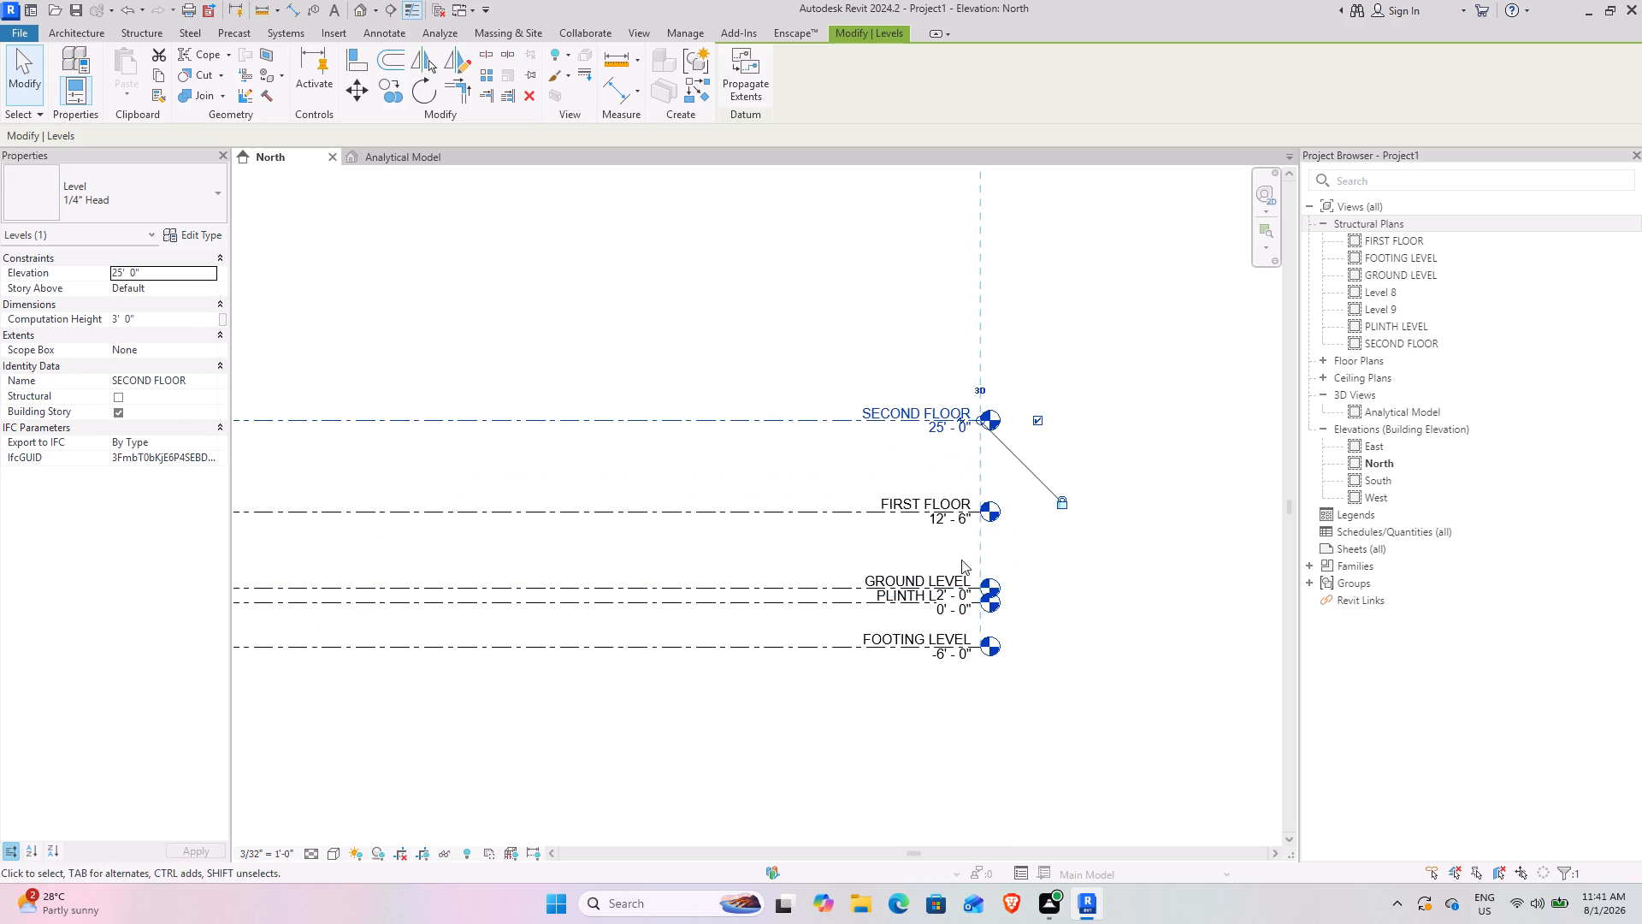
{"action": "middle_click_drag", "start_coordinate": [979, 517], "coordinate": [956, 637]}
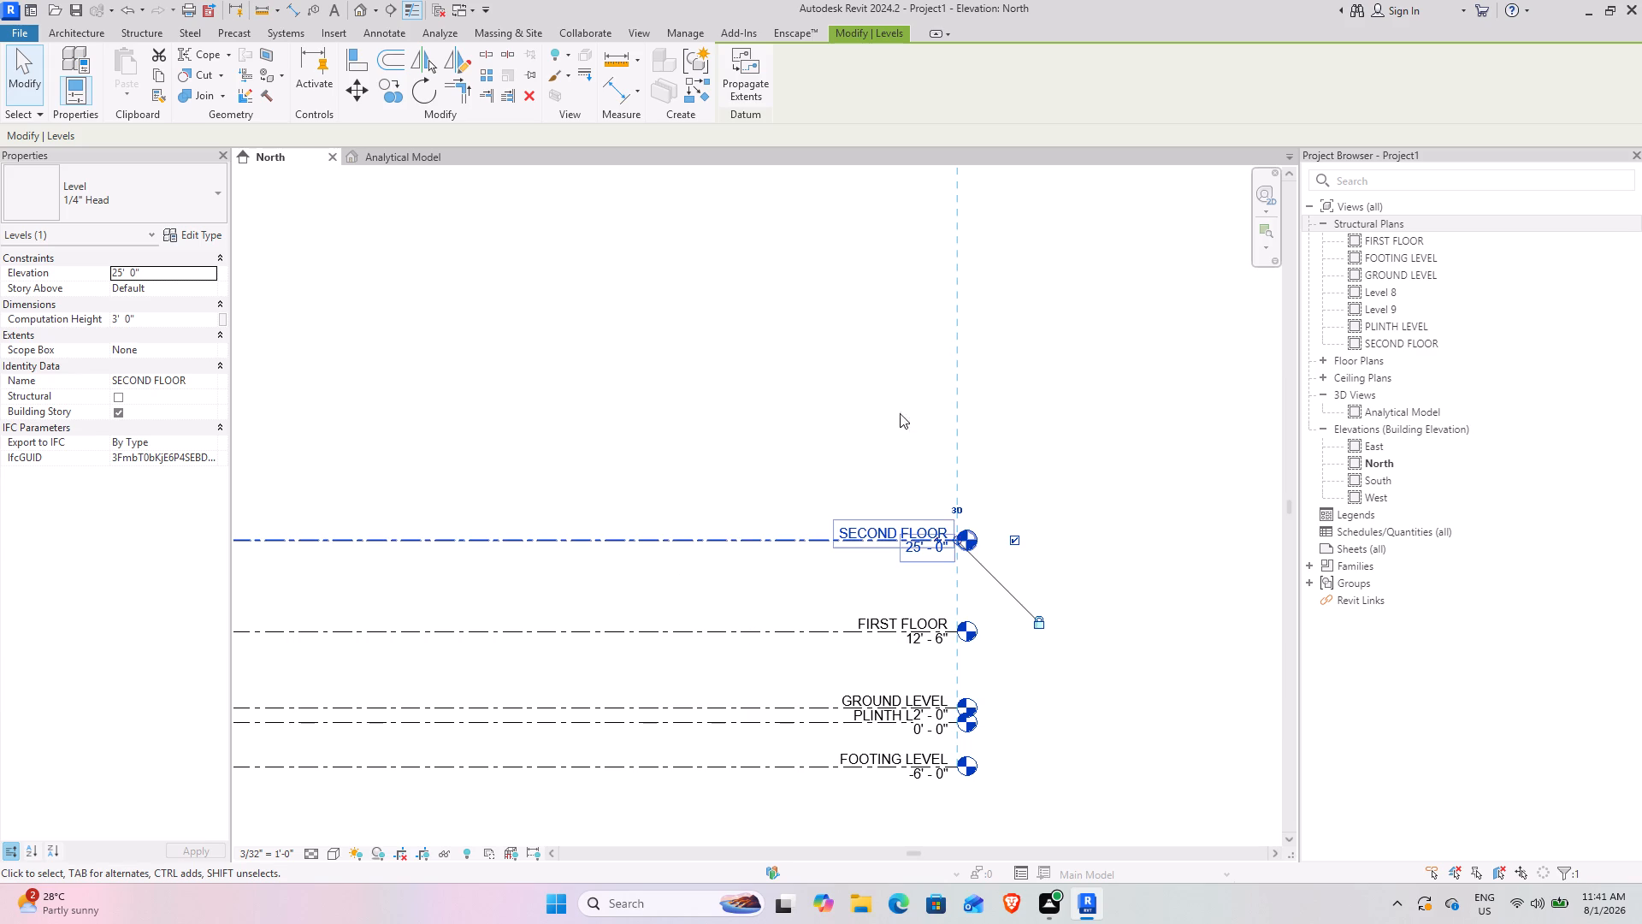
{"action": "scroll", "coordinate": [985, 474], "scroll_direction": "down", "scroll_amount": 4}
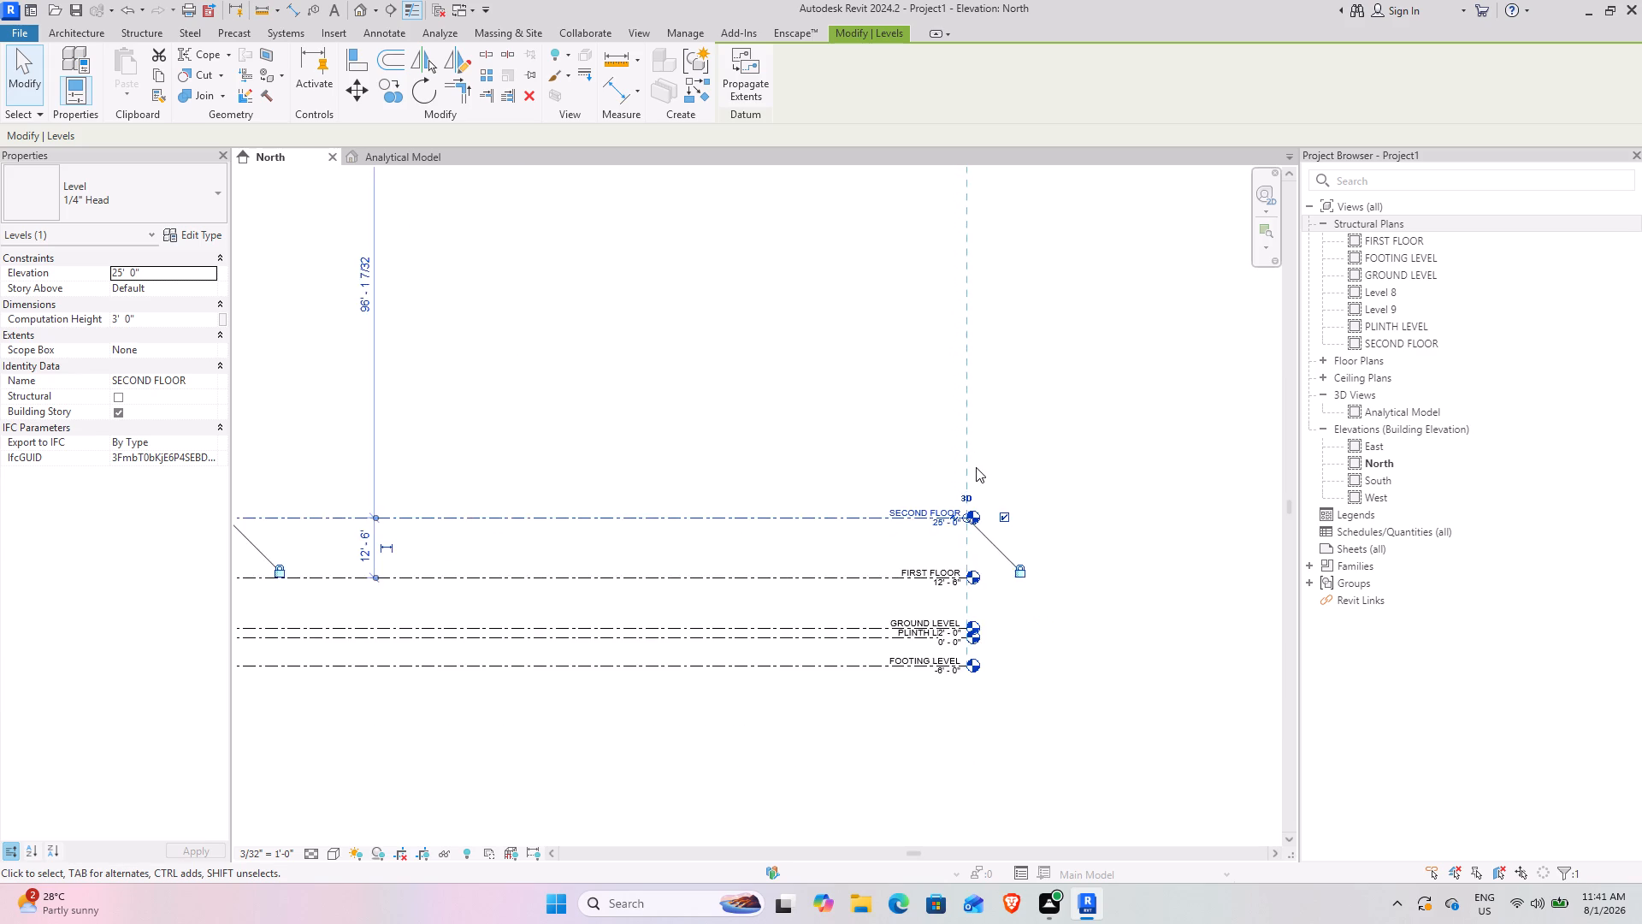
{"action": "scroll", "coordinate": [976, 467], "scroll_direction": "down", "scroll_amount": 5}
{"action": "middle_click_drag", "start_coordinate": [859, 328], "coordinate": [799, 625]}
{"action": "scroll", "coordinate": [837, 569], "scroll_direction": "up", "scroll_amount": 12}
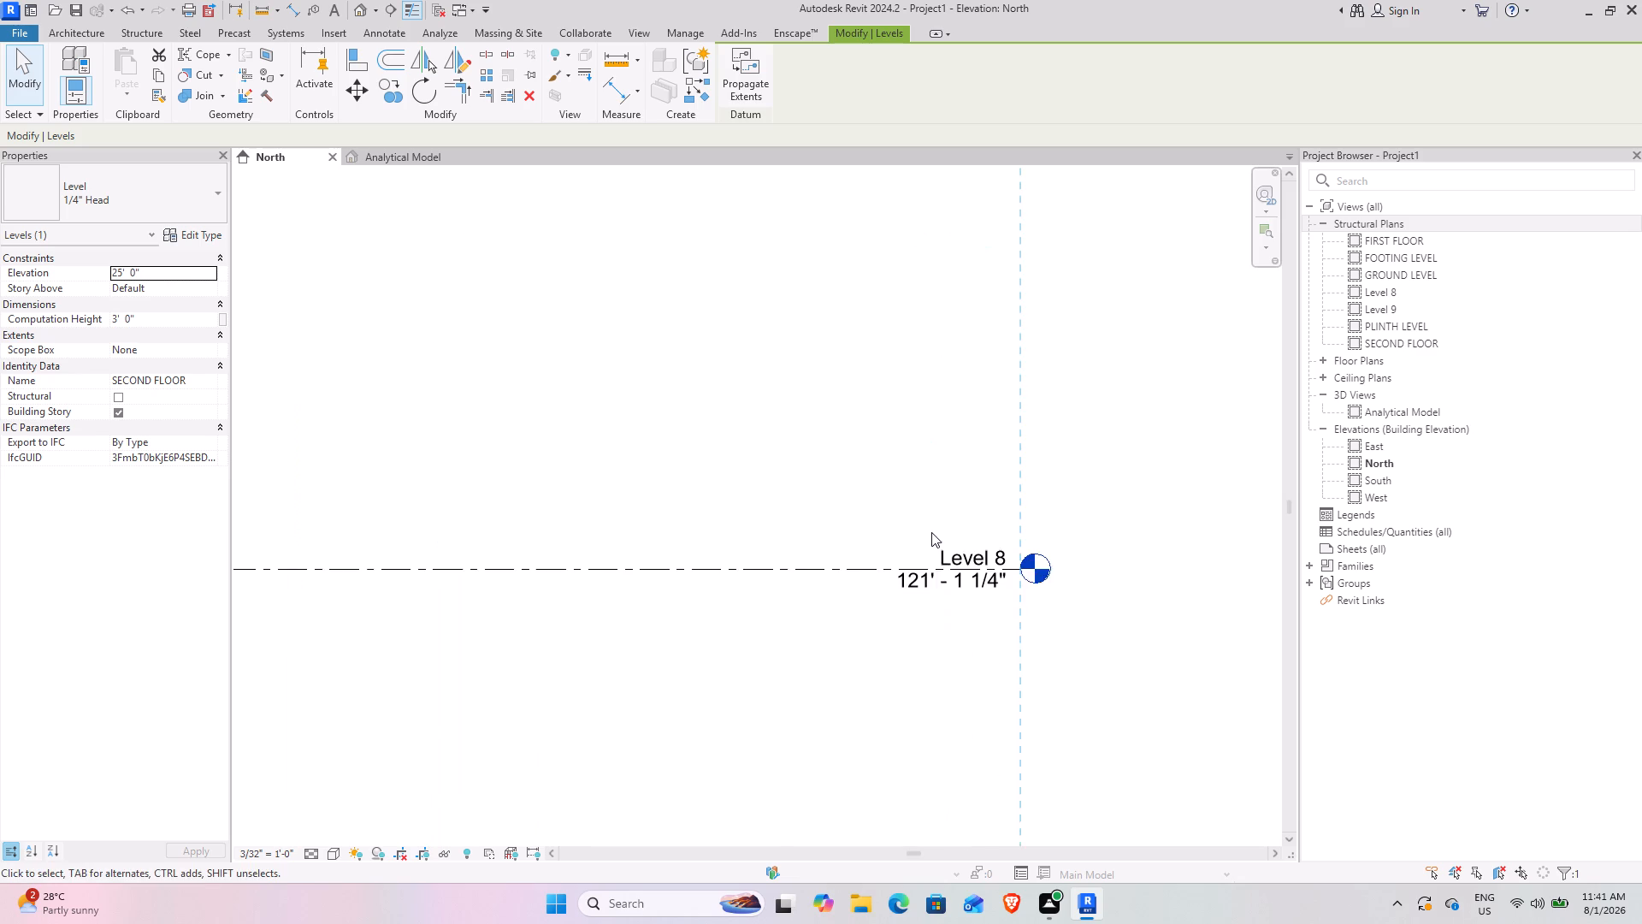
{"action": "scroll", "coordinate": [931, 532], "scroll_direction": "up", "scroll_amount": 1}
{"action": "scroll", "coordinate": [933, 558], "scroll_direction": "down", "scroll_amount": 8}
{"action": "middle_click_drag", "start_coordinate": [901, 613], "coordinate": [788, 361]}
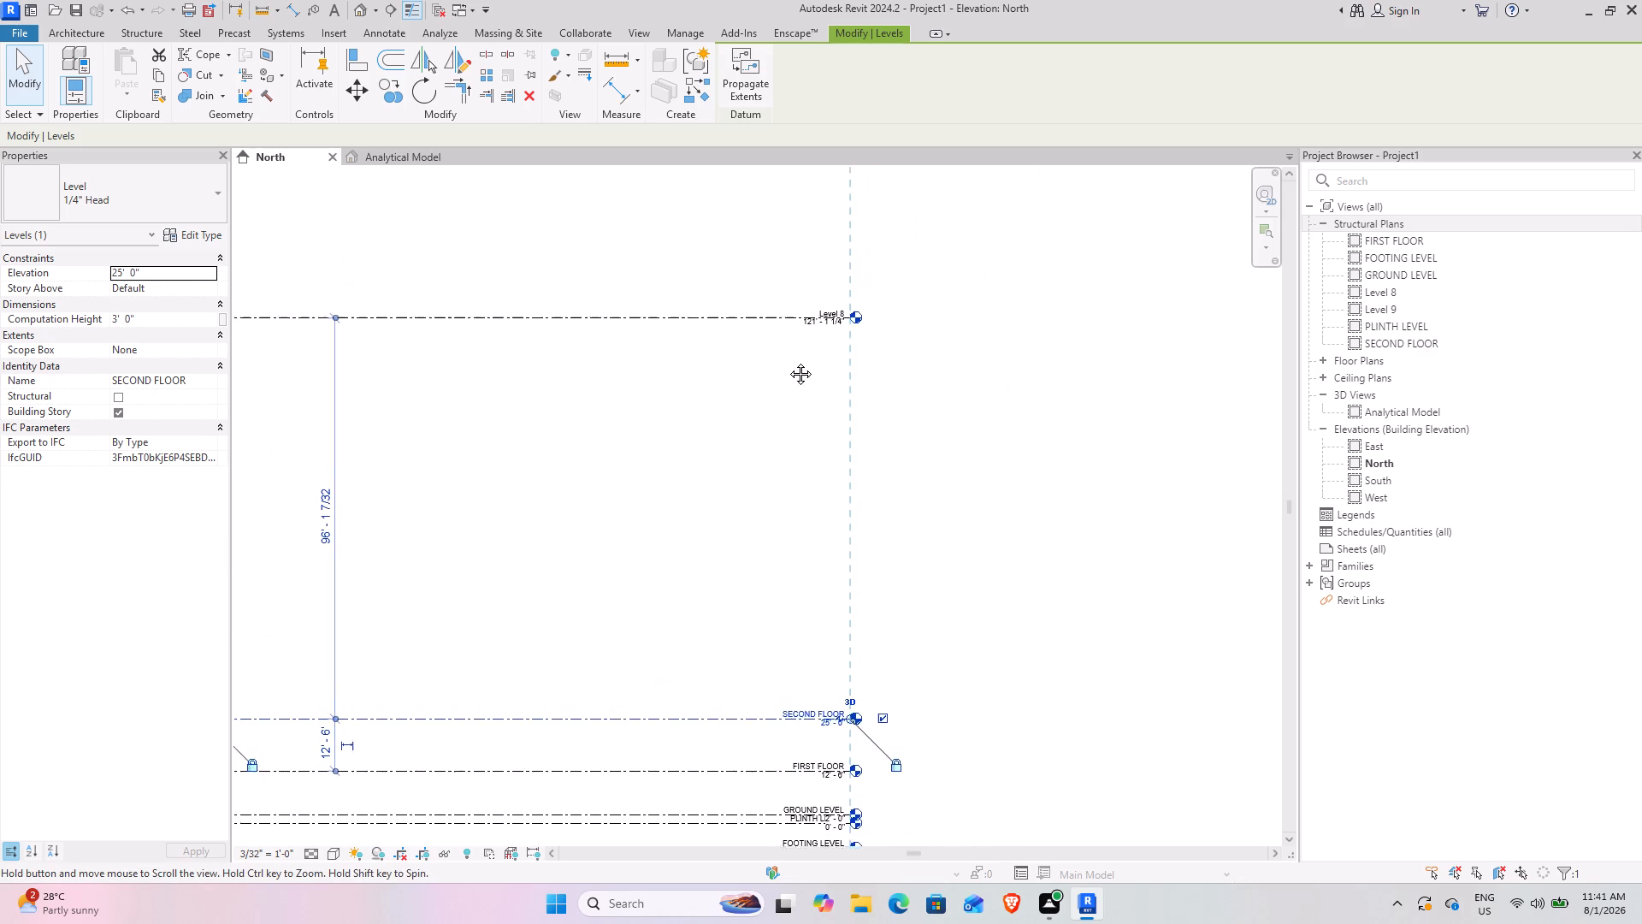
{"action": "middle_click_drag", "start_coordinate": [788, 361], "coordinate": [793, 530]}
Rename Level 8, just above SECOND FLOOR, as ROOF and rename its corresponding views as well.
{"action": "scroll", "coordinate": [810, 479], "scroll_direction": "up", "scroll_amount": 8}
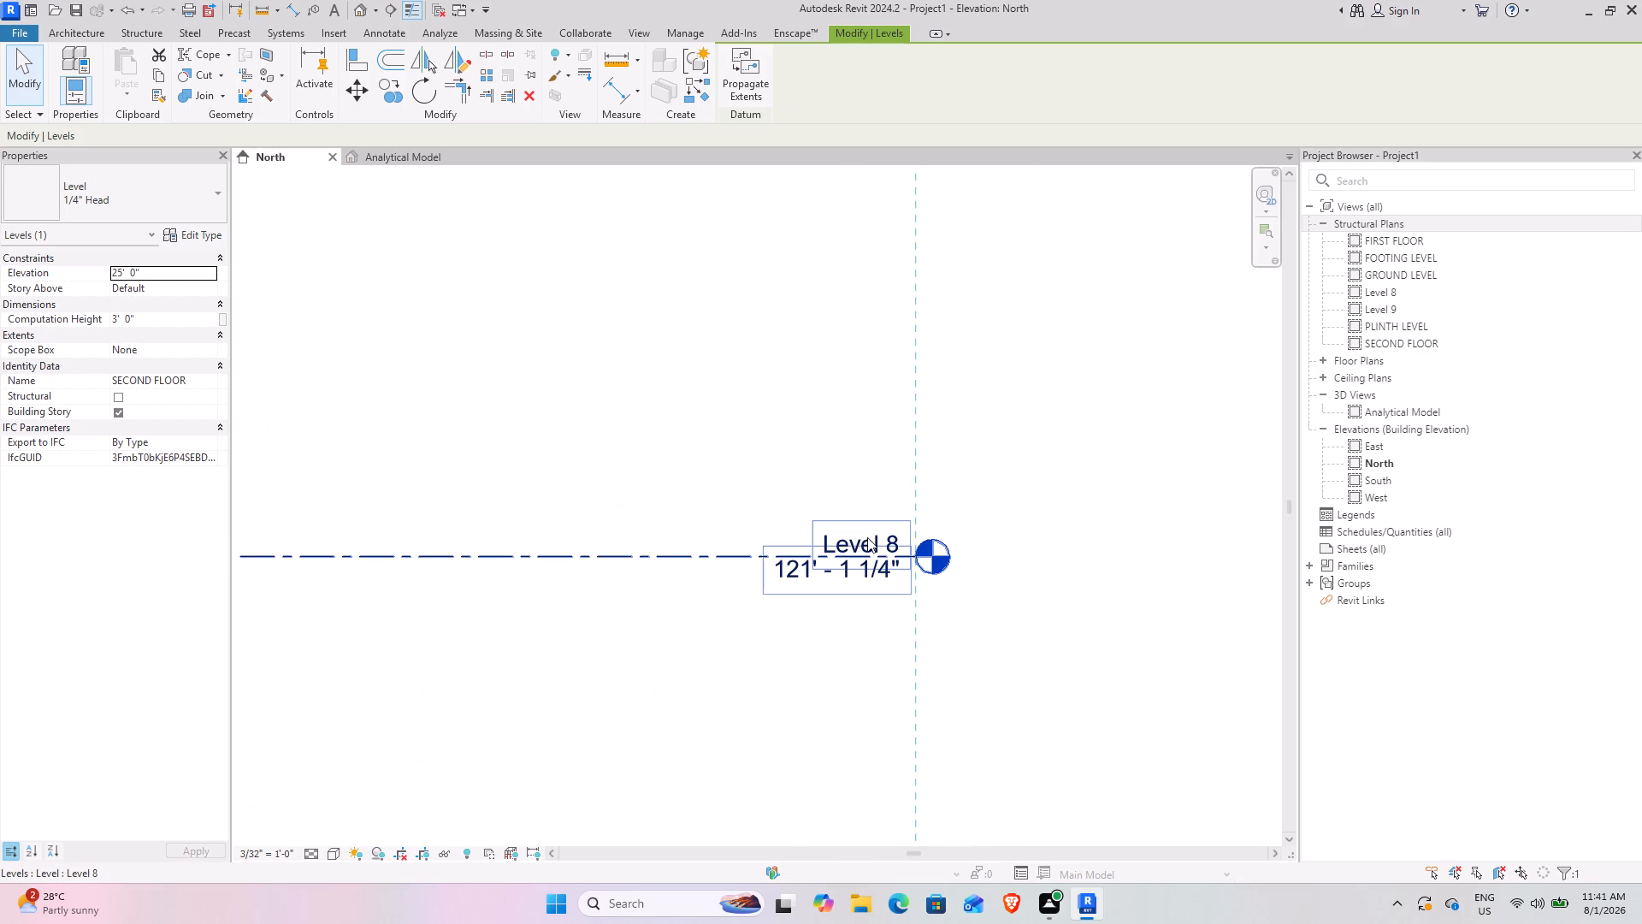
{"action": "left_click", "coordinate": [856, 524]}
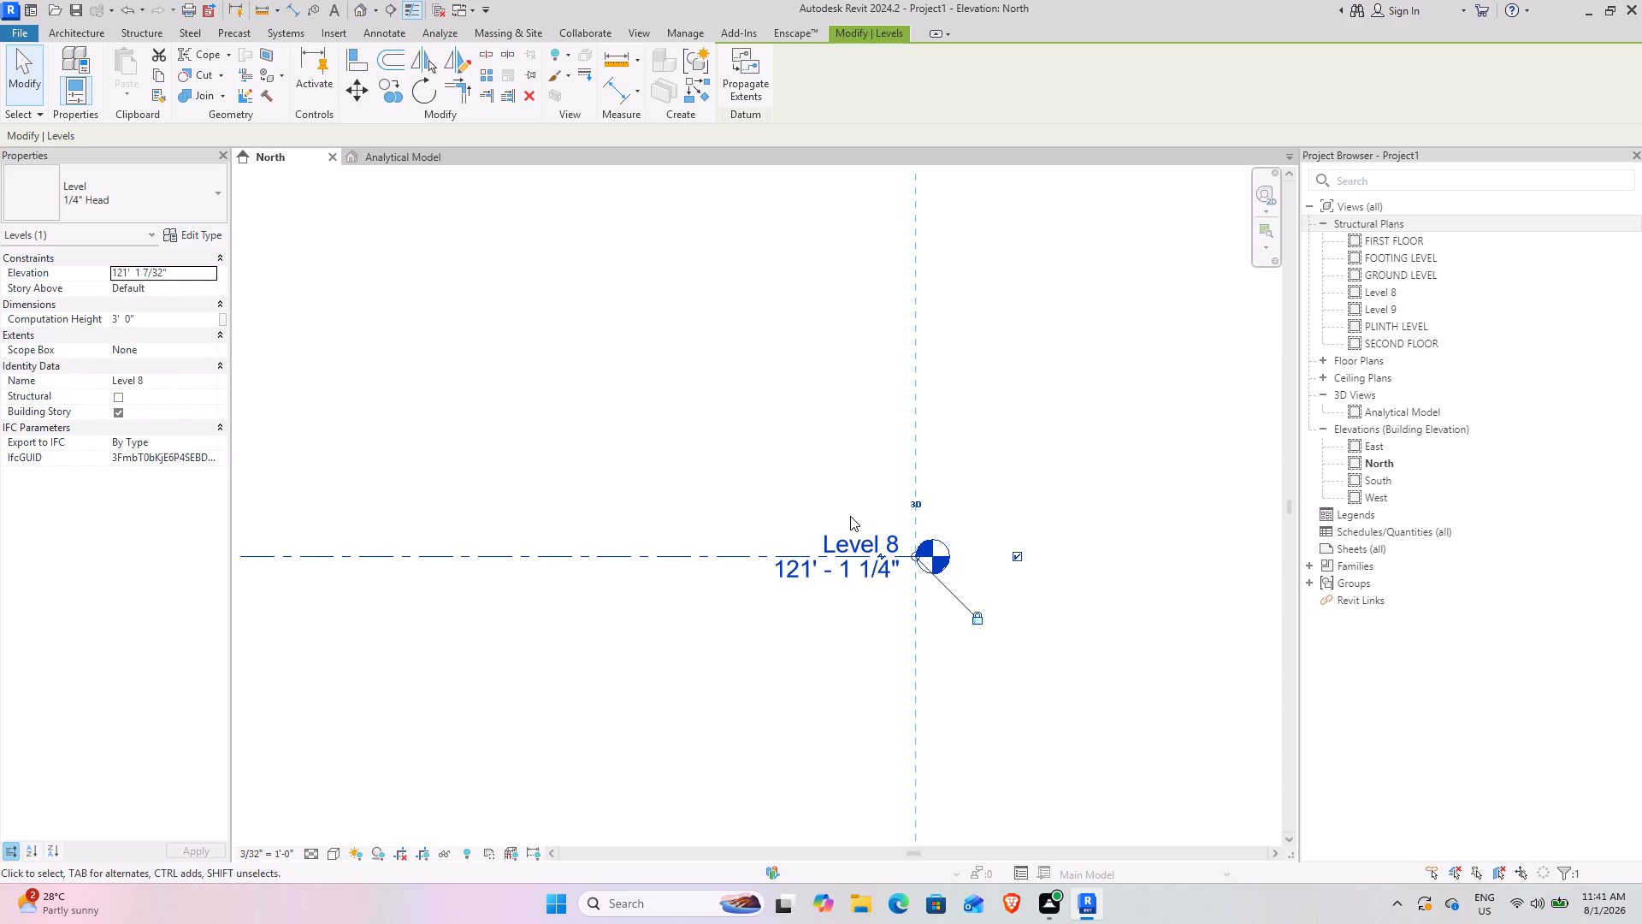
{"action": "scroll", "coordinate": [850, 516], "scroll_direction": "down", "scroll_amount": 8}
{"action": "middle_click_drag", "start_coordinate": [801, 592], "coordinate": [762, 322]}
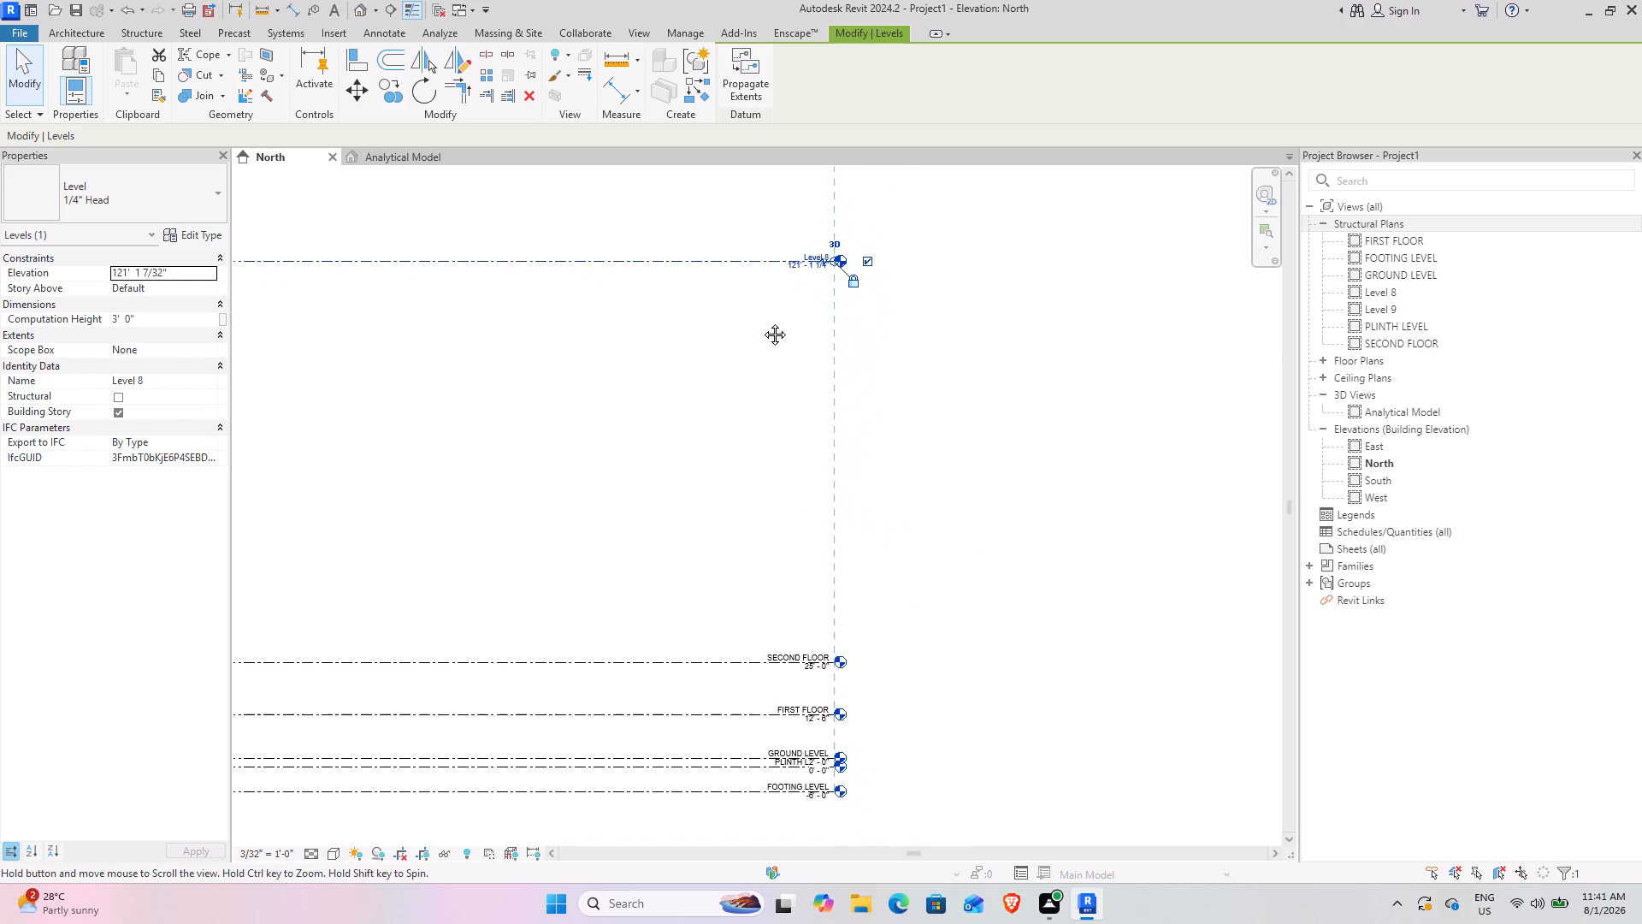
{"action": "middle_click_drag", "start_coordinate": [762, 322], "coordinate": [762, 323]}
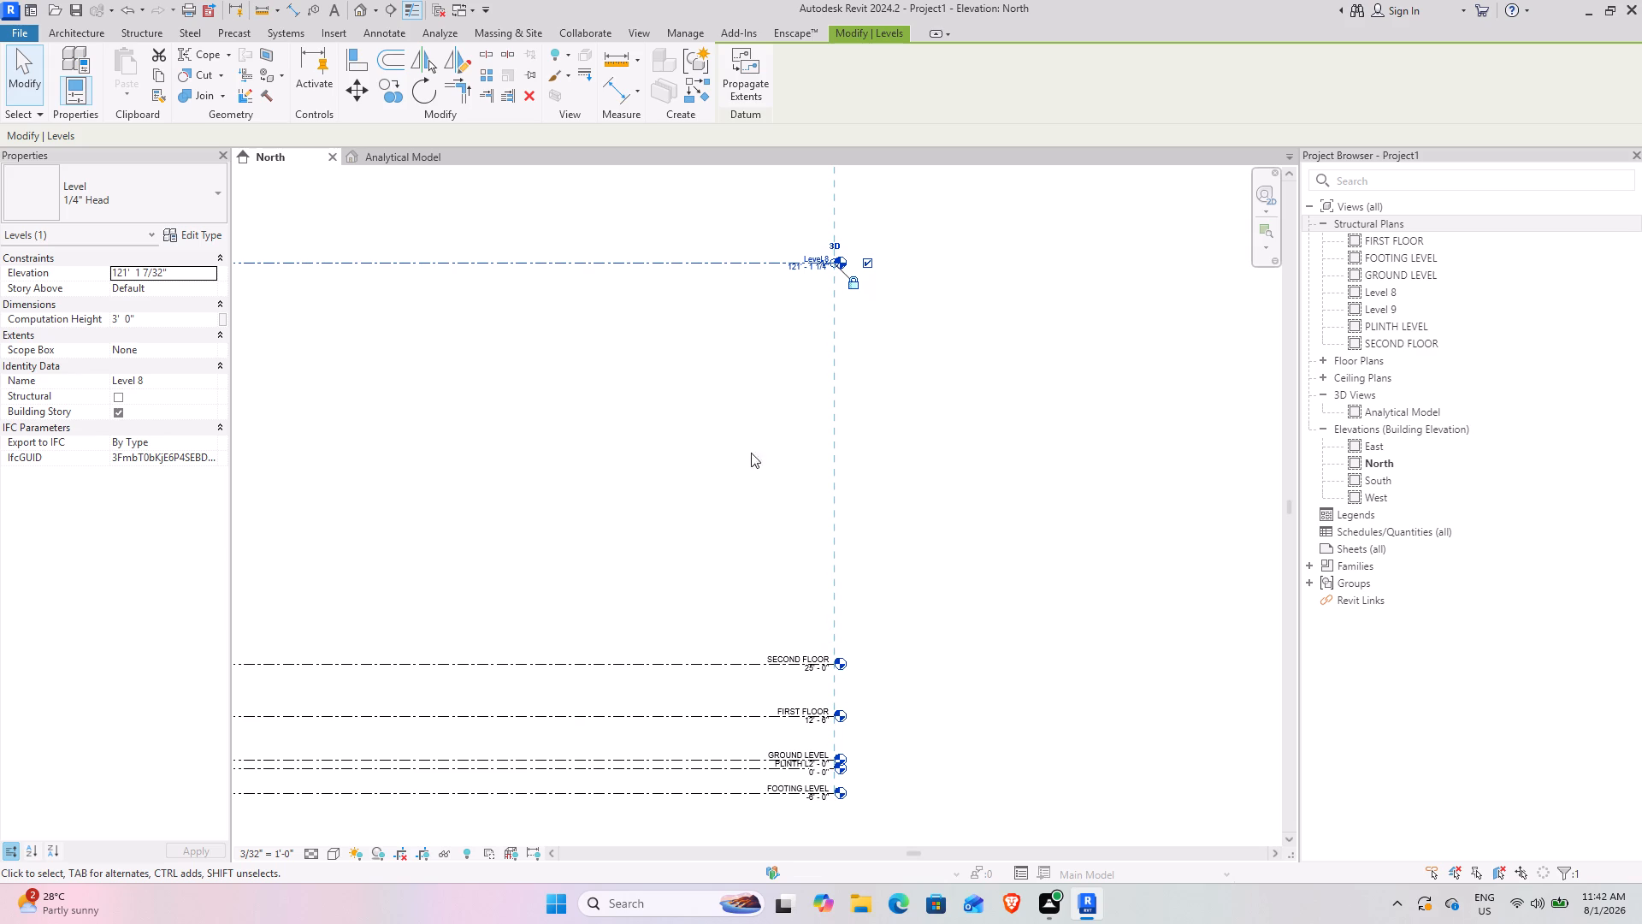
{"action": "scroll", "coordinate": [815, 243], "scroll_direction": "up", "scroll_amount": 8}
{"action": "middle_click_drag", "start_coordinate": [811, 327], "coordinate": [789, 574]}
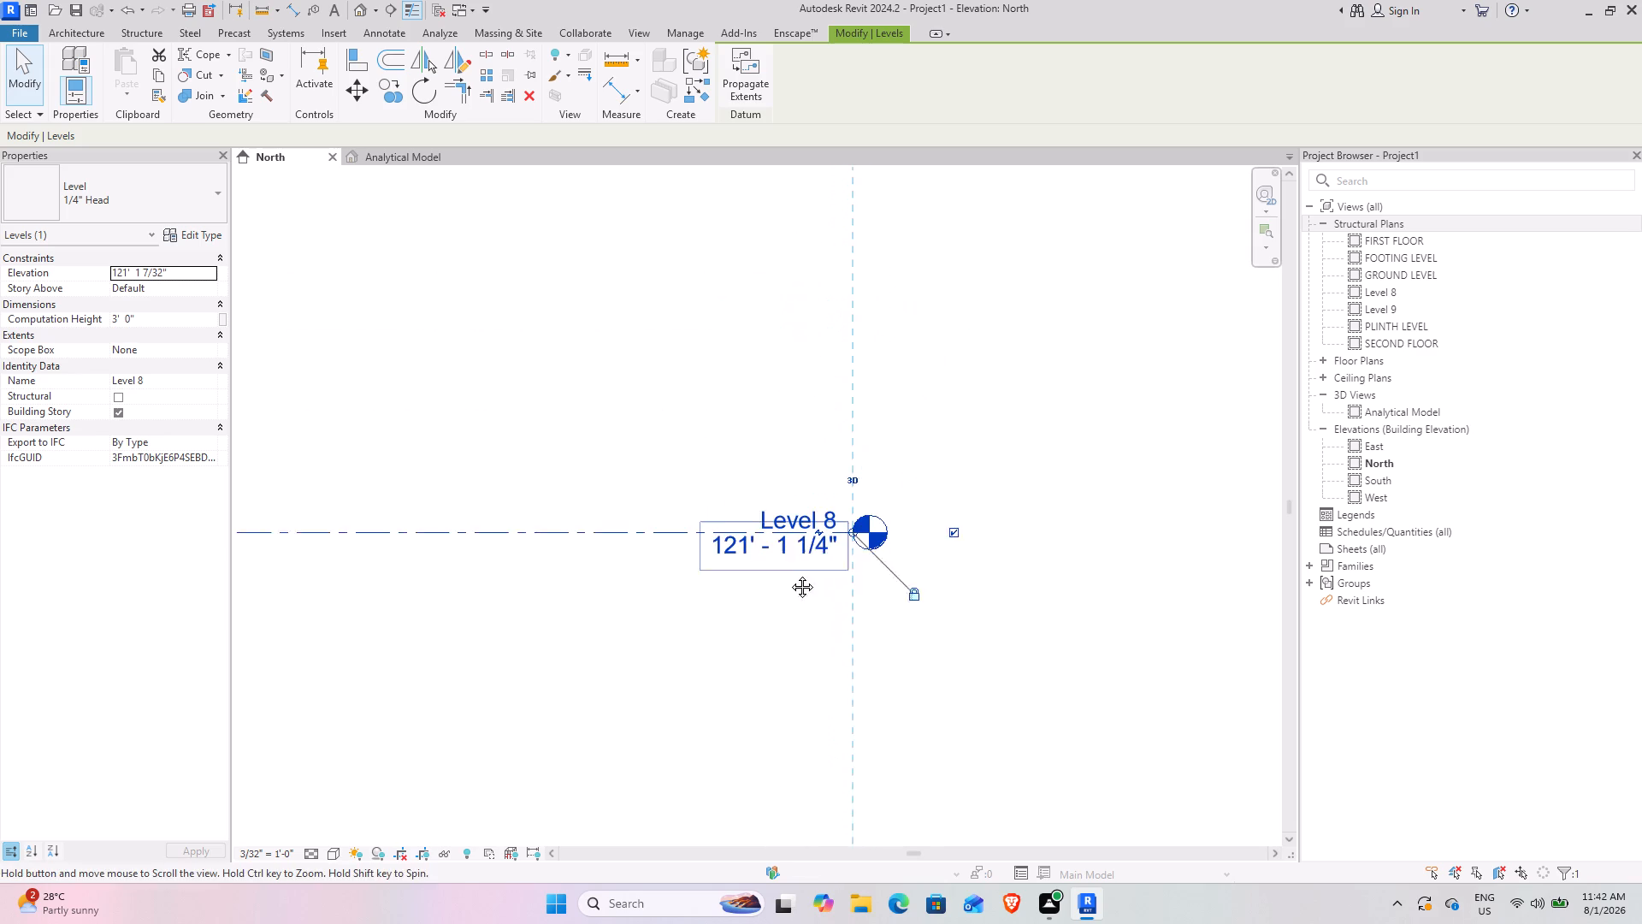
{"action": "middle_click_drag", "start_coordinate": [789, 574], "coordinate": [788, 577]}
{"action": "scroll", "coordinate": [788, 561], "scroll_direction": "up", "scroll_amount": 4}
{"action": "left_click", "coordinate": [812, 500]}
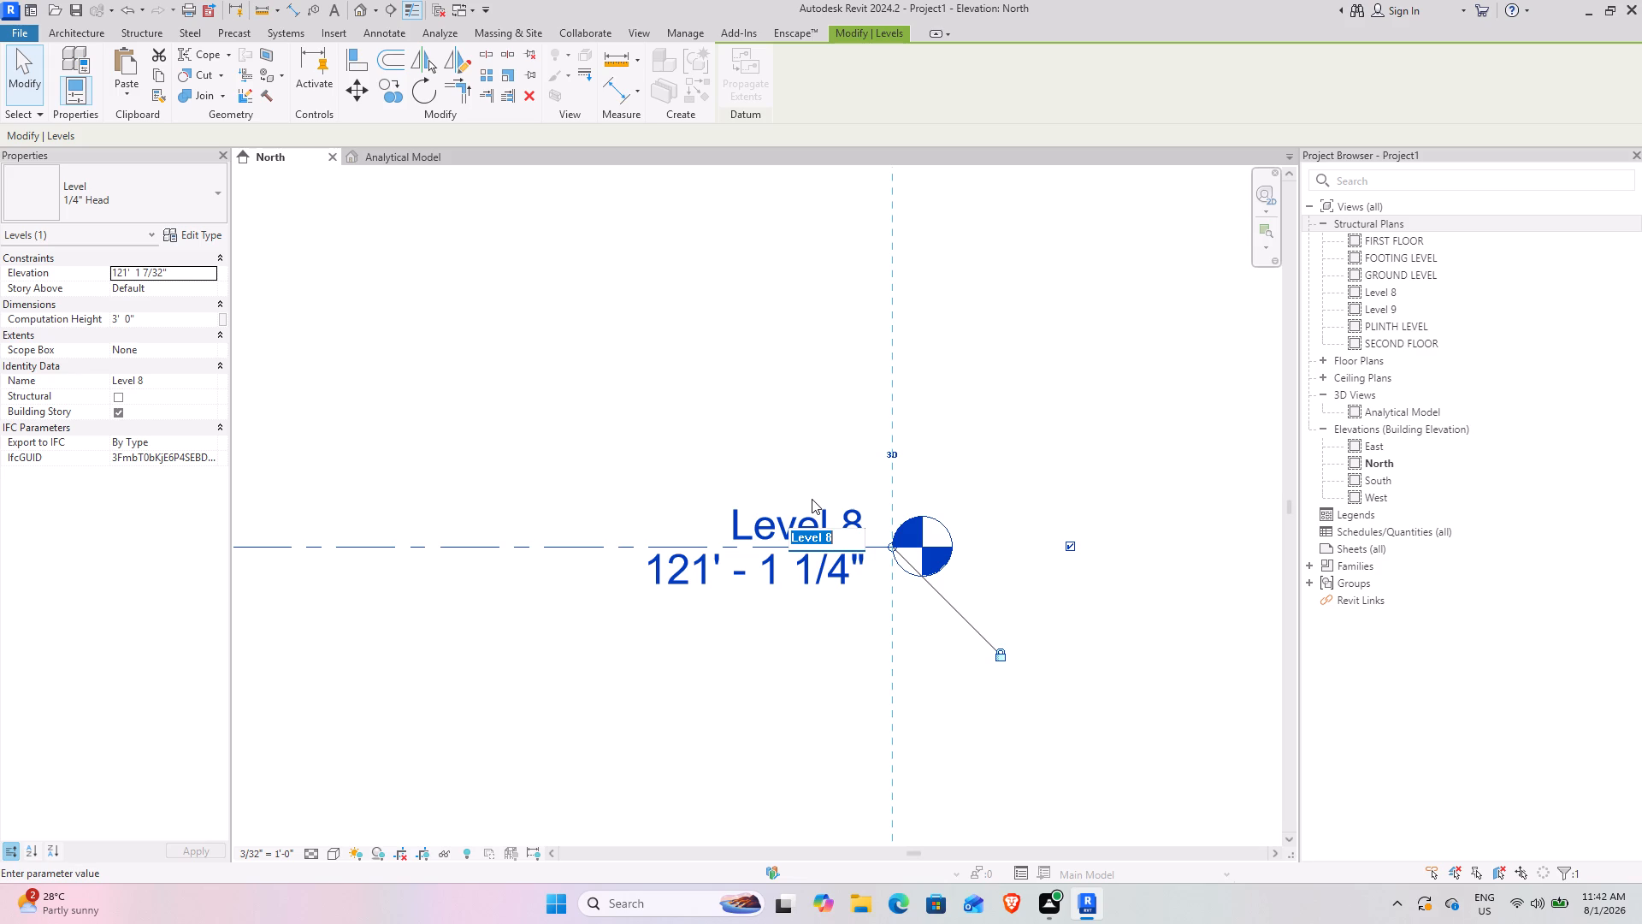
{"action": "type", "text": "SLA"}
{"action": "key", "text": "BackSpace"}
{"action": "key", "text": "BackSpace"}
{"action": "key", "text": "BackSpace"}
{"action": "type", "text": "ROOF"}
{"action": "key", "text": "Return"}
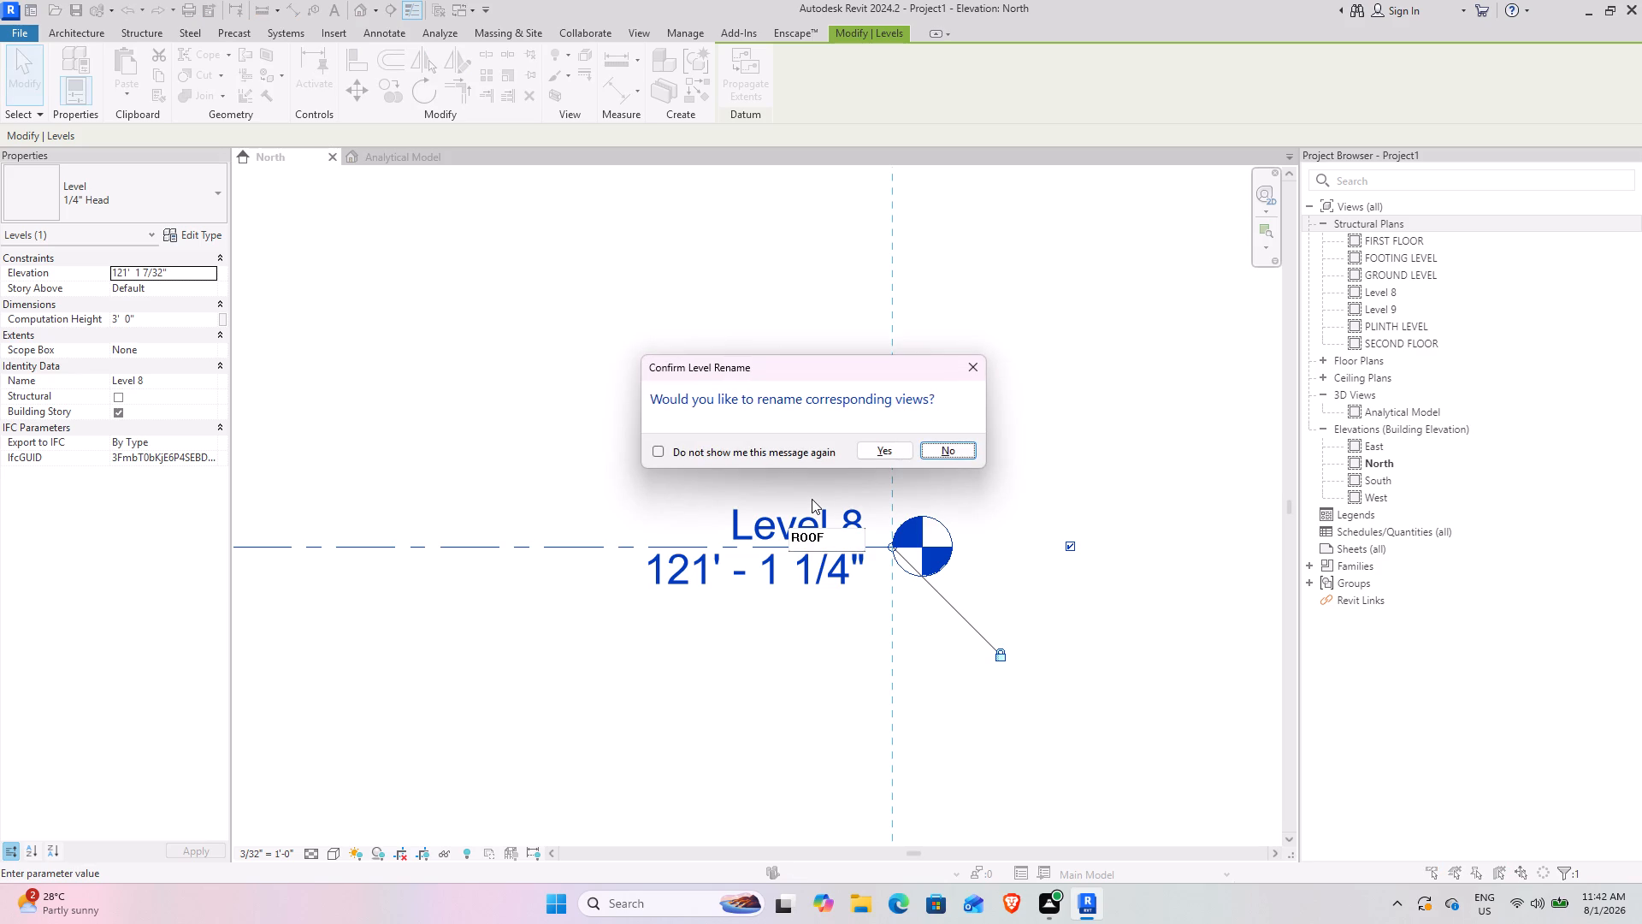
{"action": "left_click", "coordinate": [904, 446]}
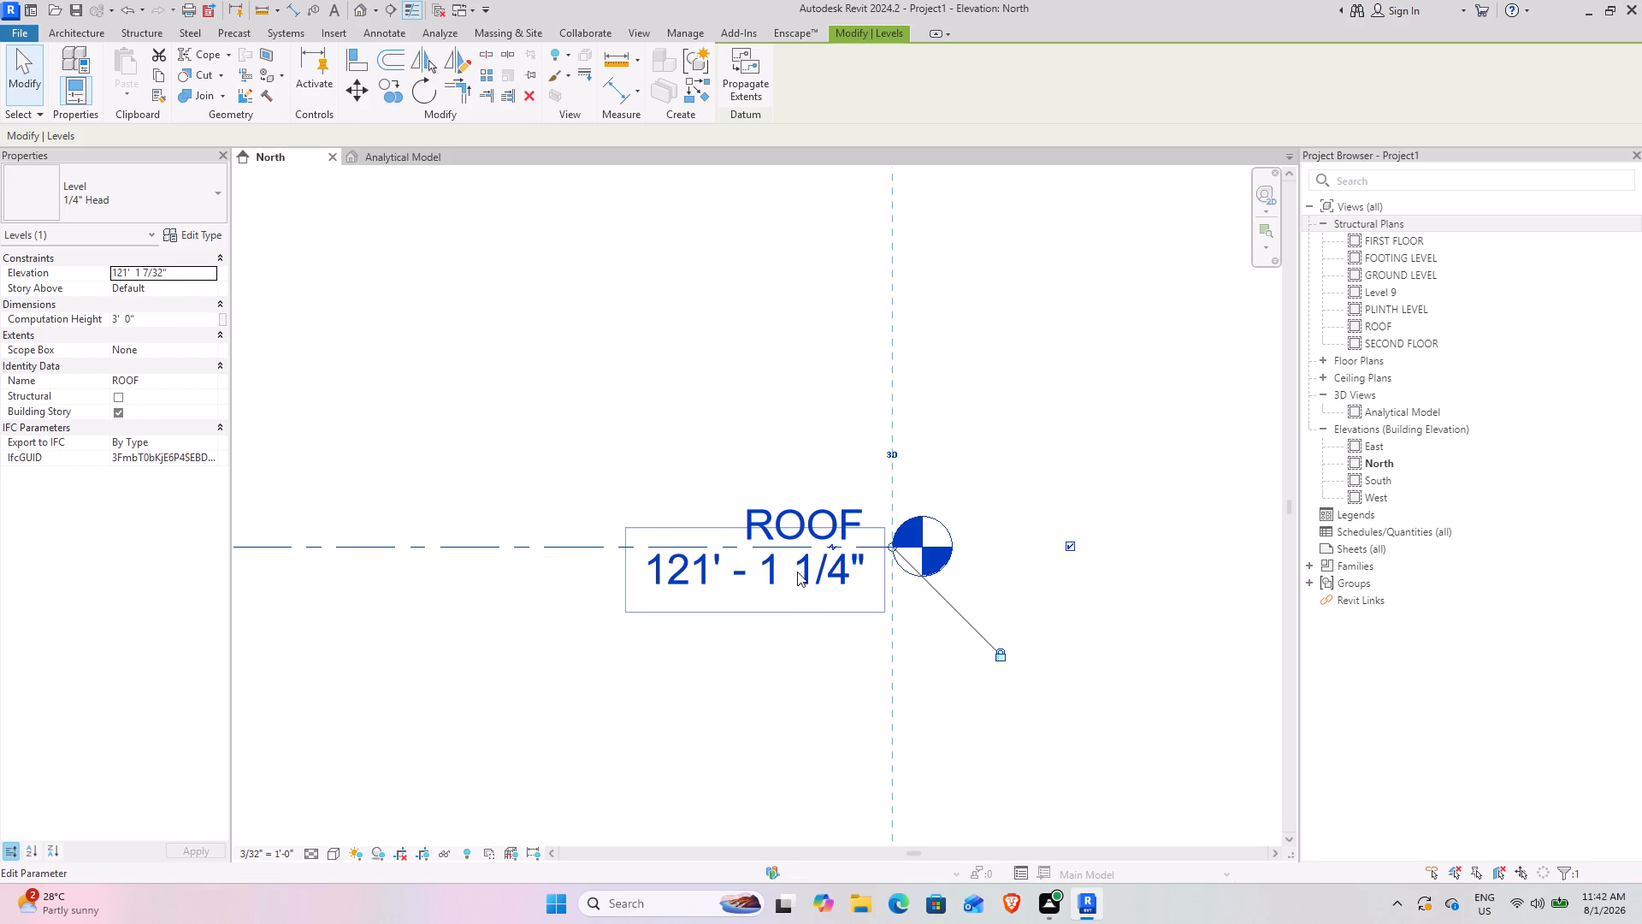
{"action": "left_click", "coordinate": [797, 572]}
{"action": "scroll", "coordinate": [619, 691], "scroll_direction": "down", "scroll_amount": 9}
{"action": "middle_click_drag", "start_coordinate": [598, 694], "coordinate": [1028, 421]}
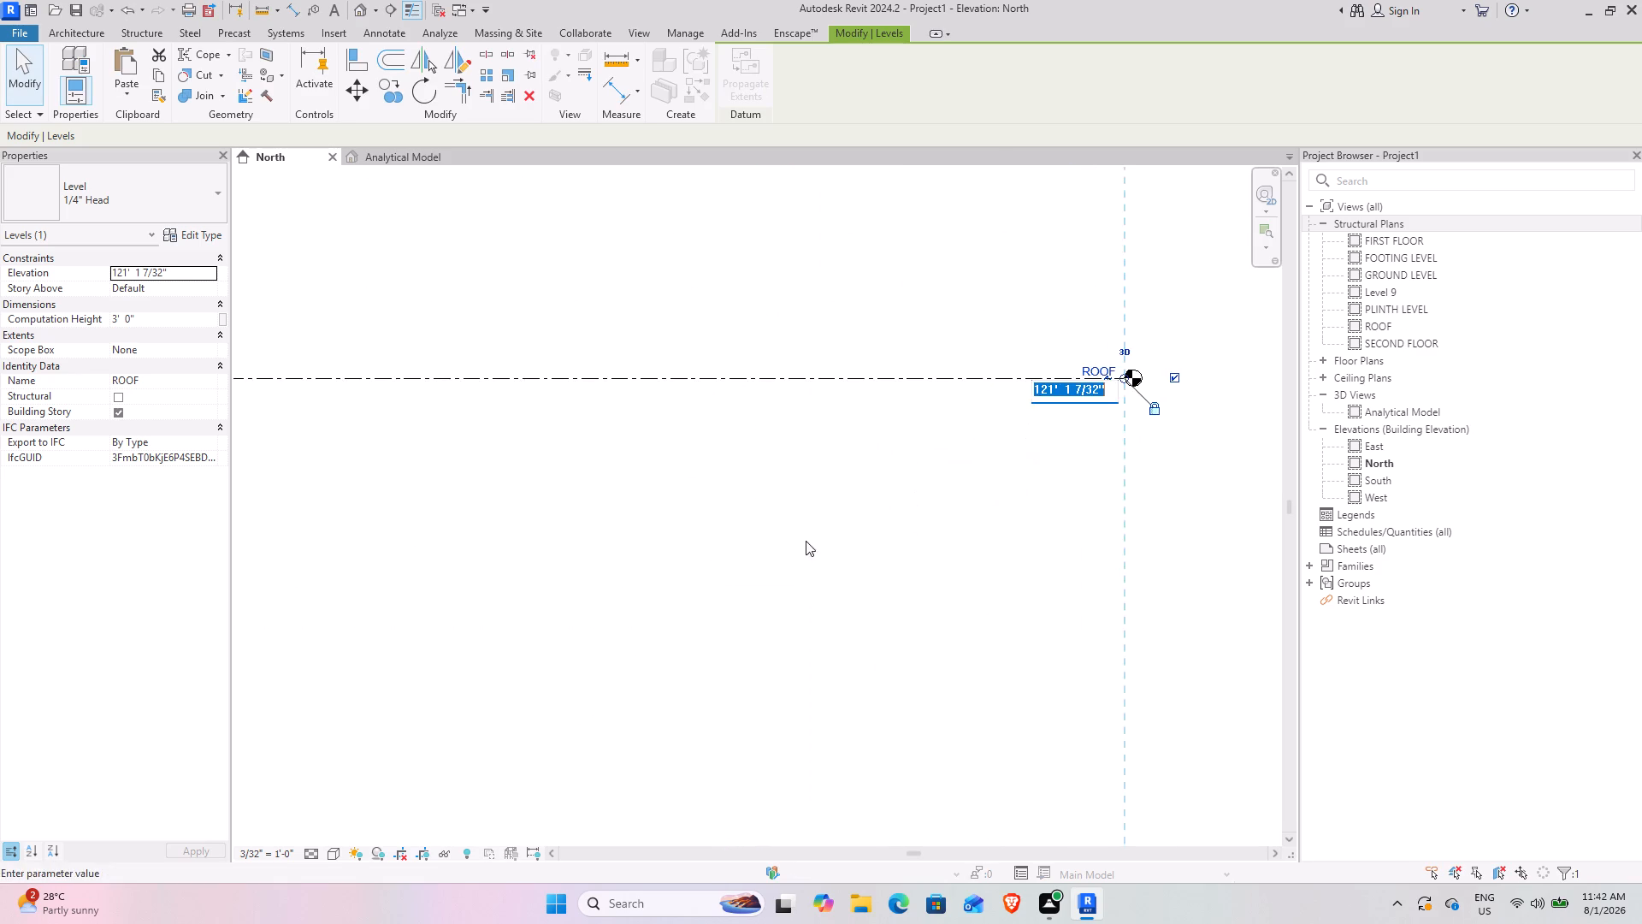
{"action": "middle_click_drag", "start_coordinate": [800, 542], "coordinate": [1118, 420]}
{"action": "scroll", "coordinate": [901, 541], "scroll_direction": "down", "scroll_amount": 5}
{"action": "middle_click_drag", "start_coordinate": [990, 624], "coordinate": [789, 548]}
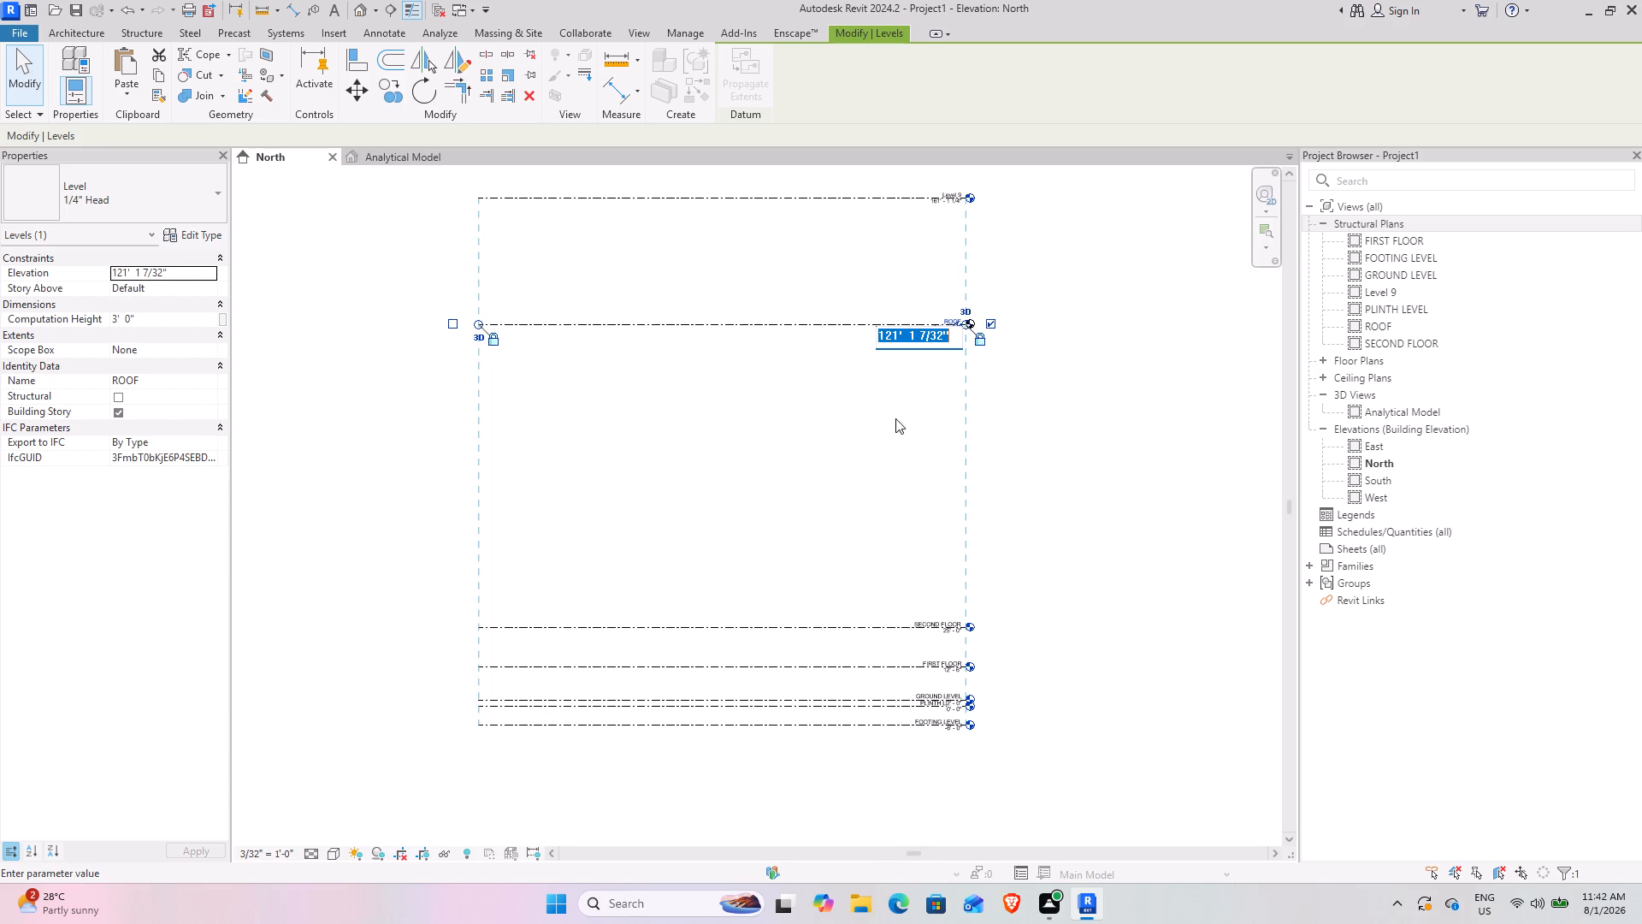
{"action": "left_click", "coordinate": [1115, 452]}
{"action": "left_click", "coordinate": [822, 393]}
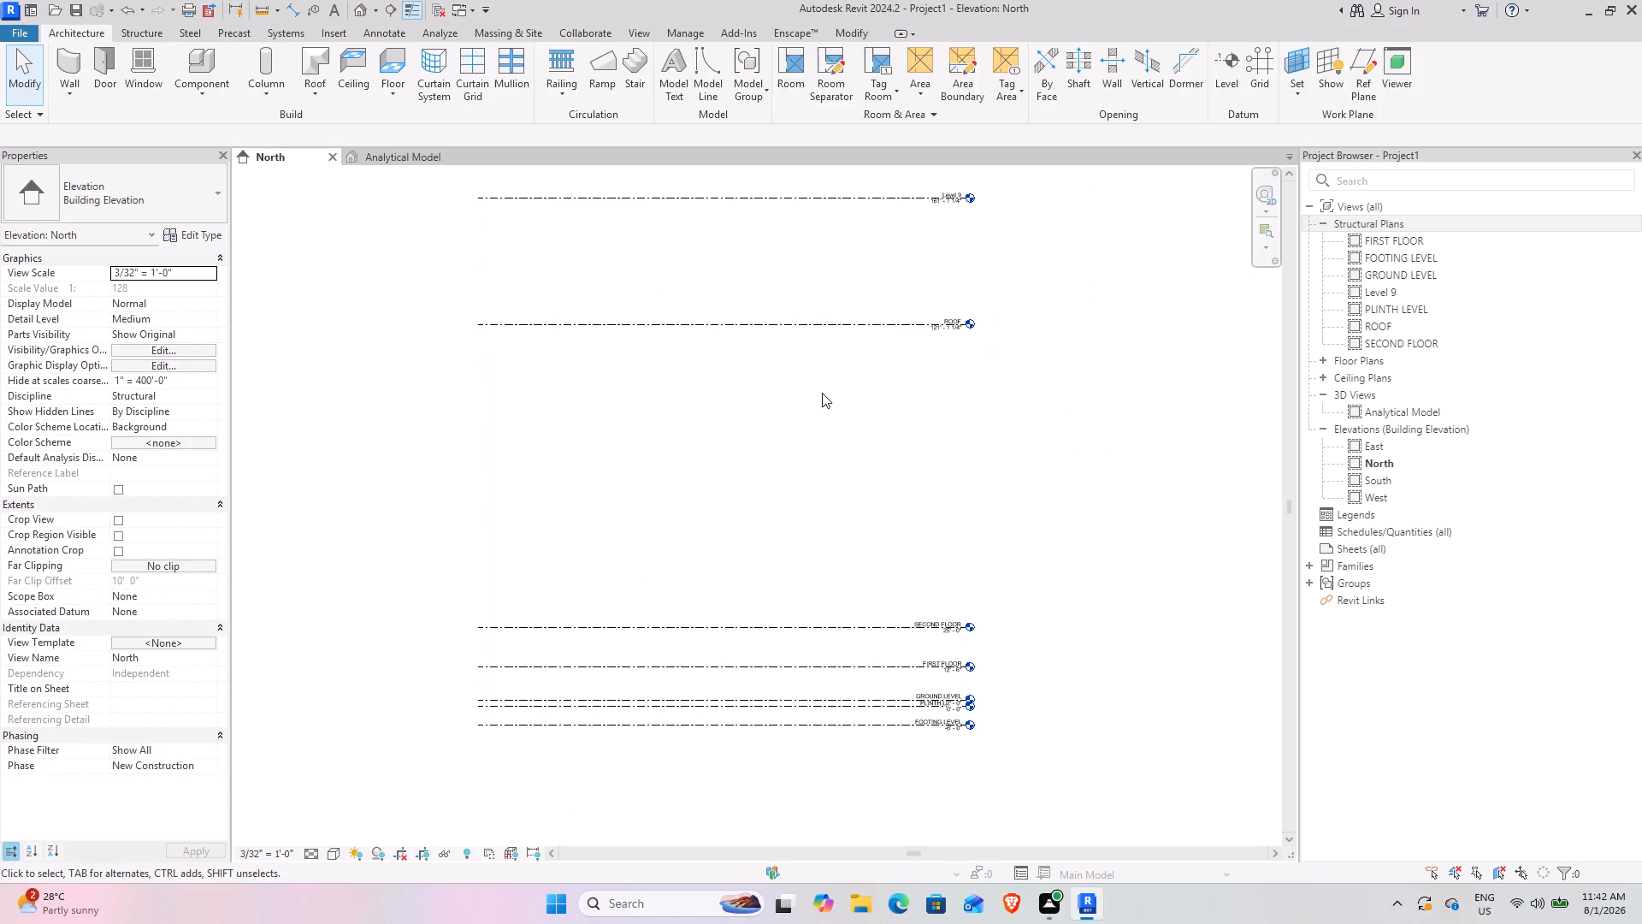
Set the distance from SECOND FLOOR up to the ROOF level to 12'6".
{"action": "left_click", "coordinate": [900, 327]}
{"action": "left_click", "coordinate": [562, 489]}
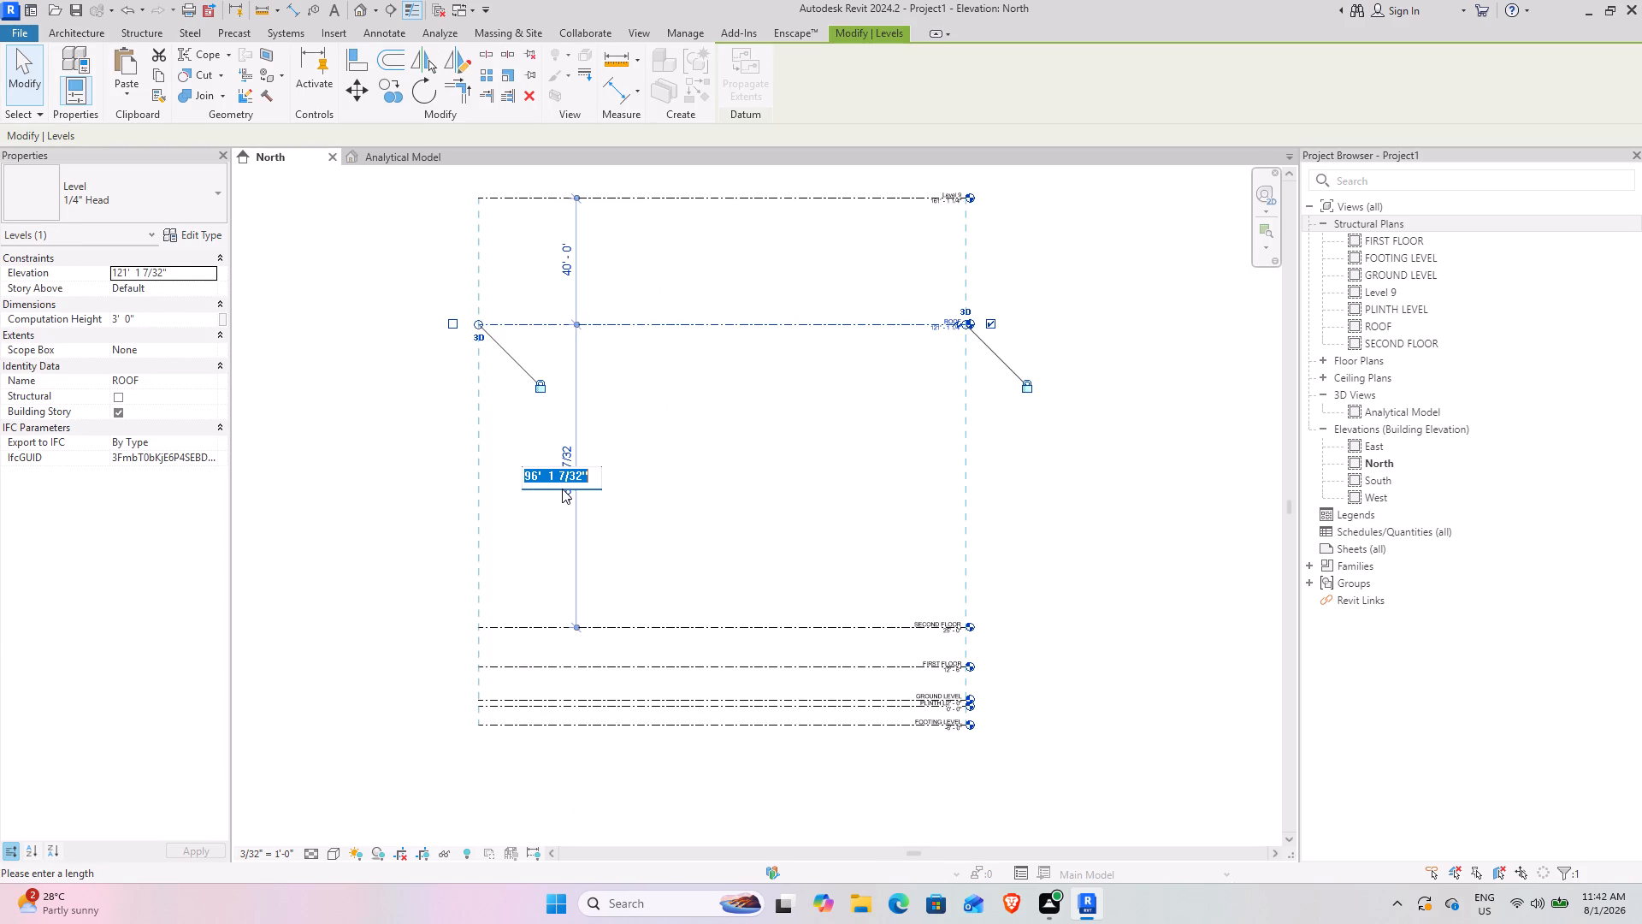
{"action": "type", "text": "12'"}
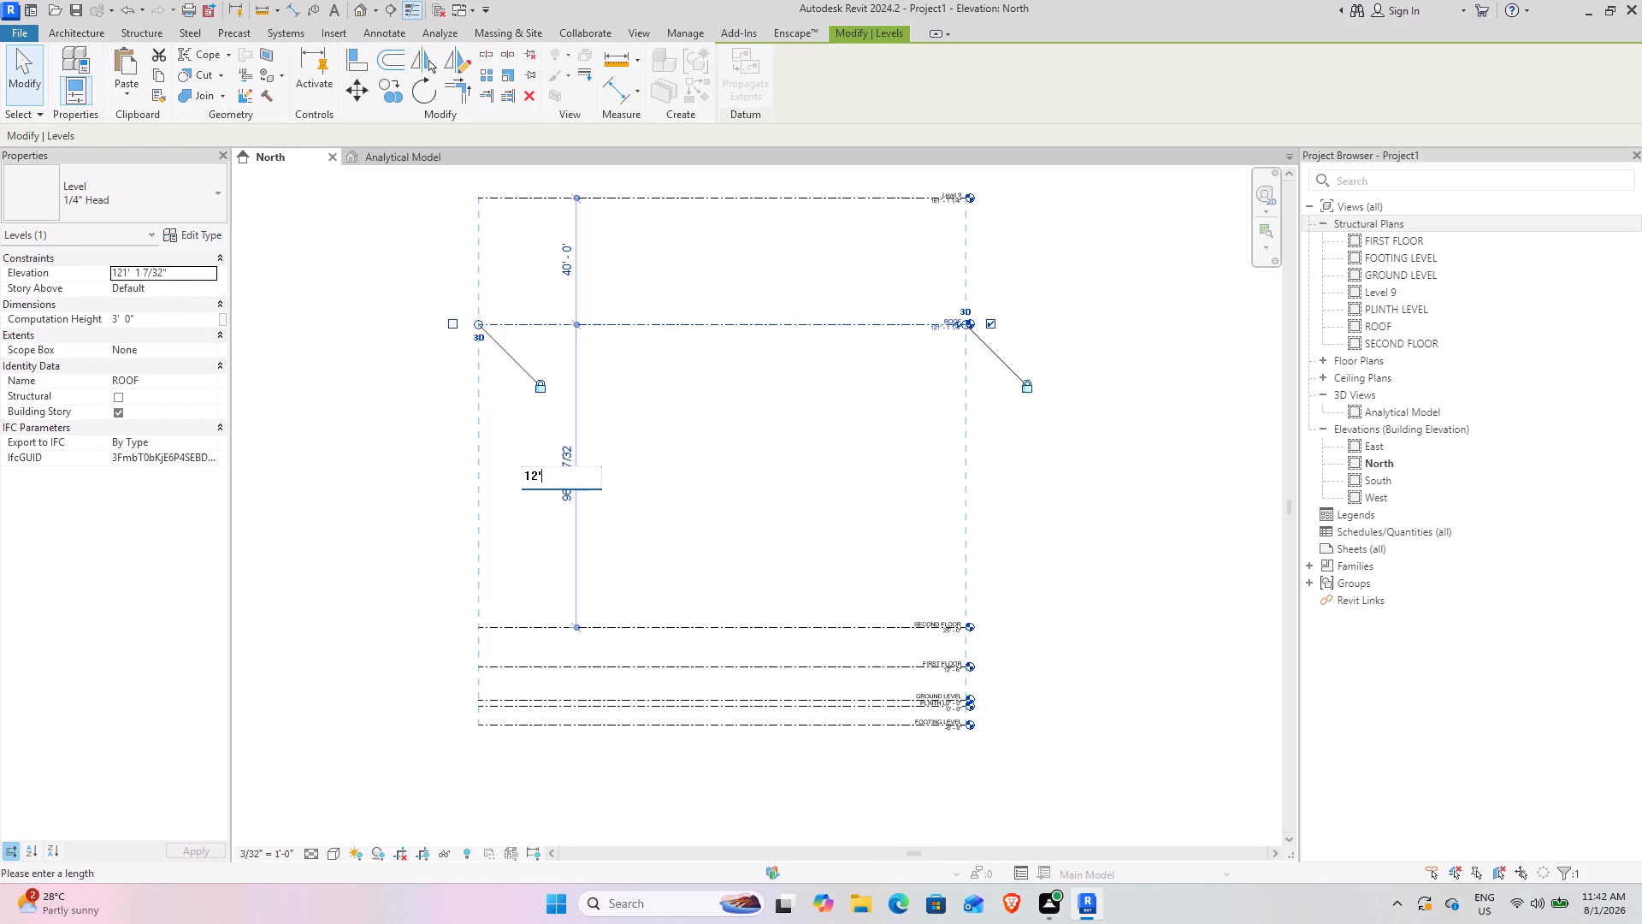
{"action": "type", "text": "6\""}
{"action": "key", "text": "Return"}
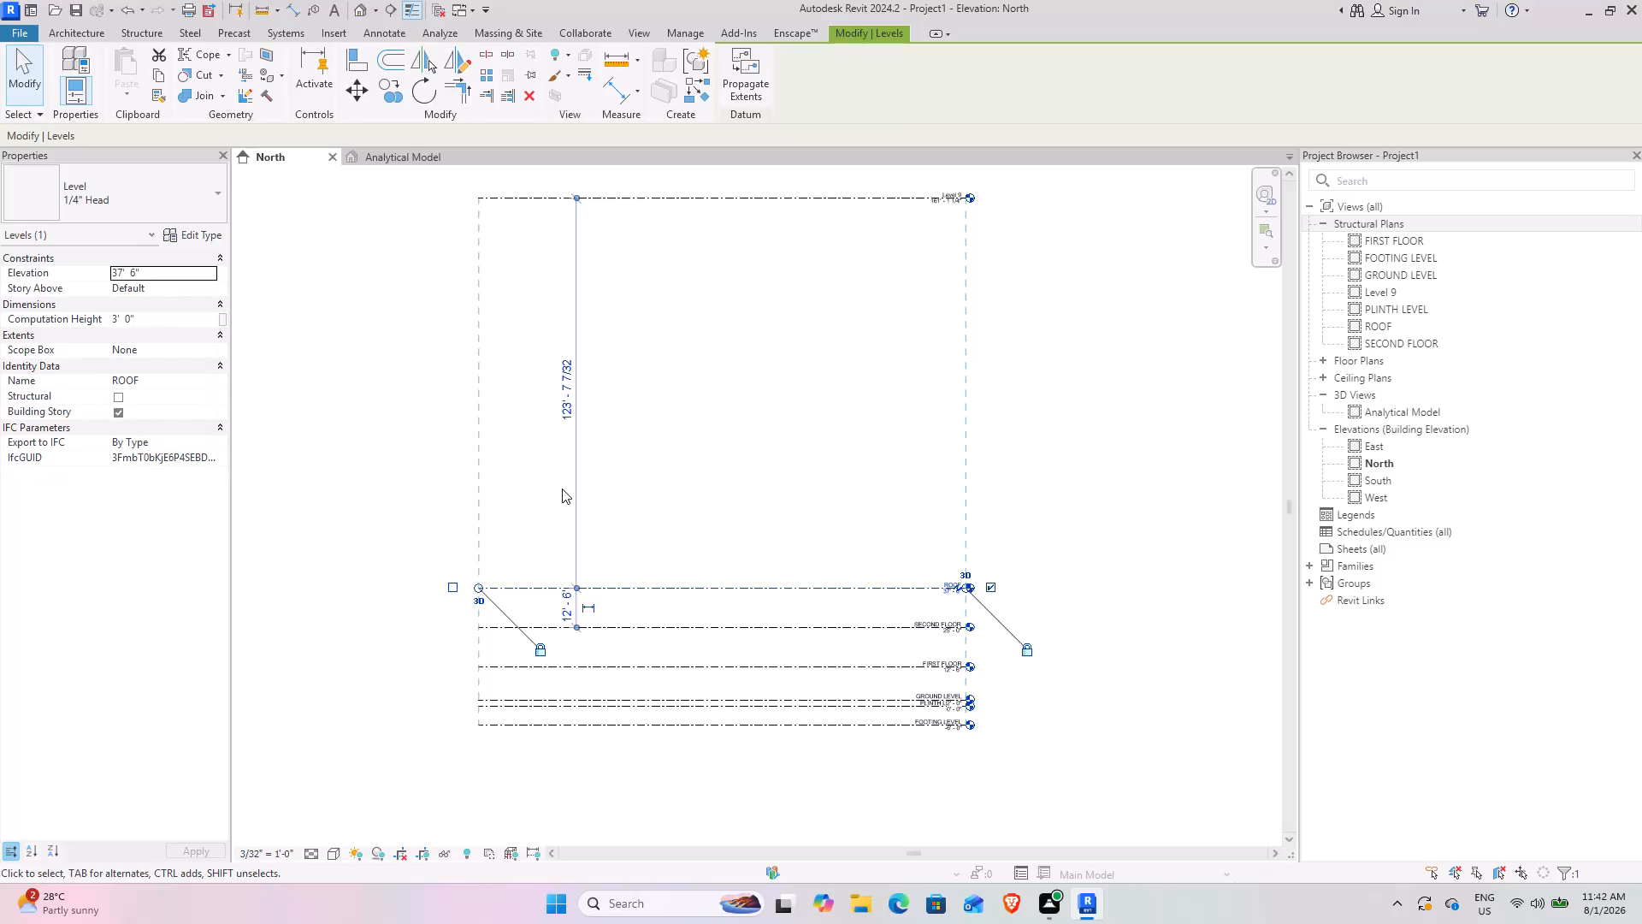
{"action": "left_click", "coordinate": [814, 380]}
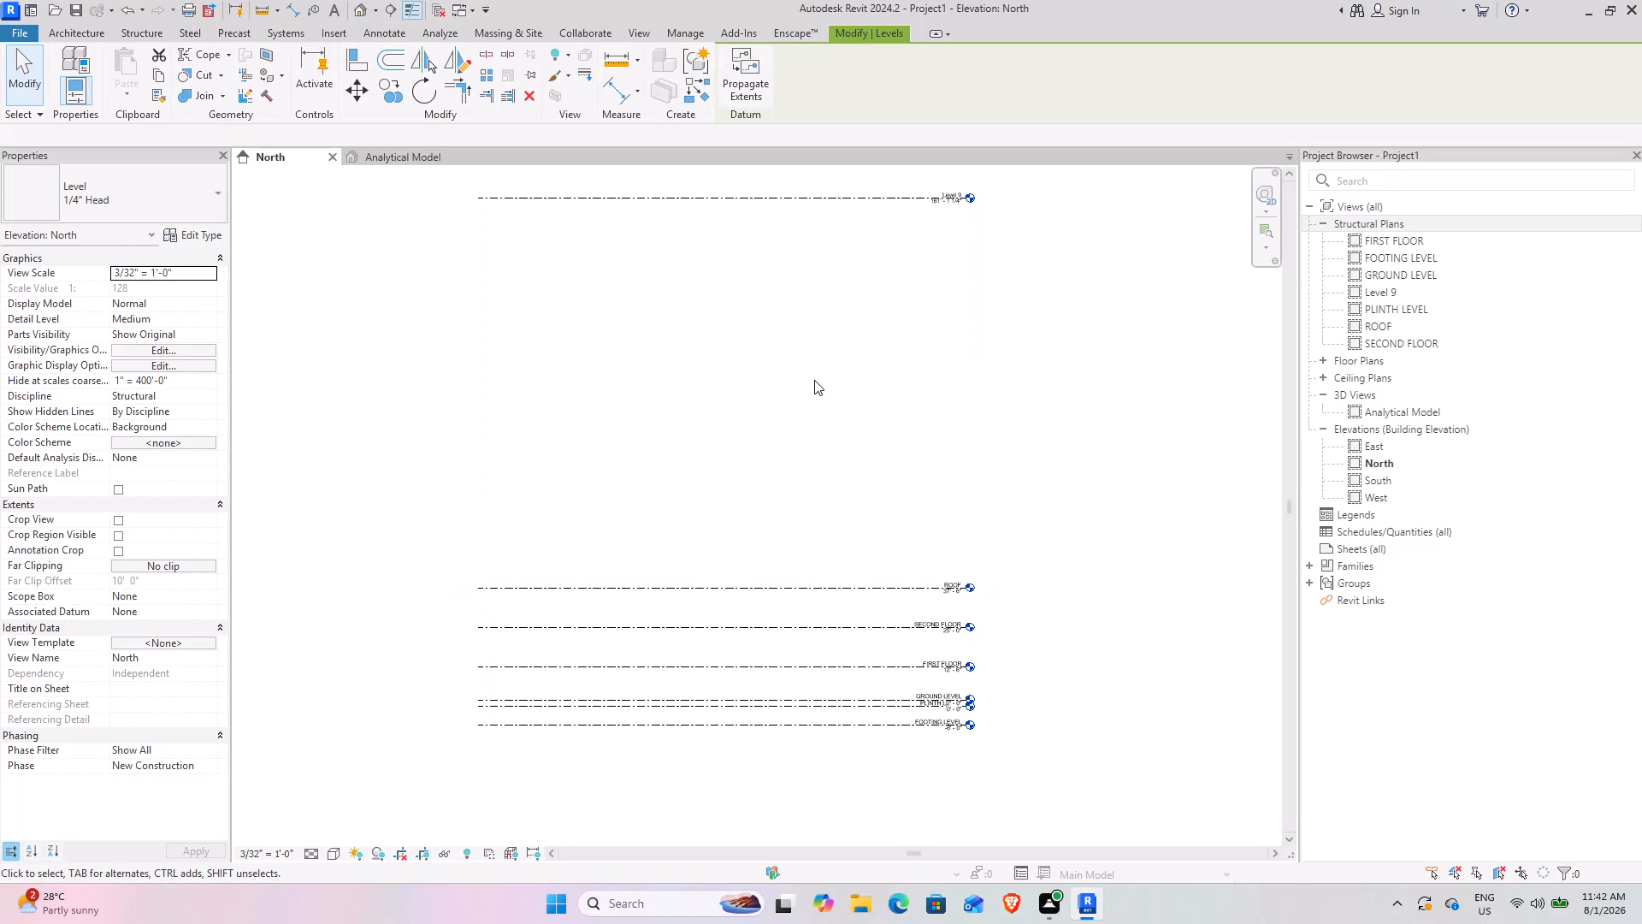
Delete the surplus Level 9 above ROOF together with its associated views.
{"action": "left_click", "coordinate": [853, 200]}
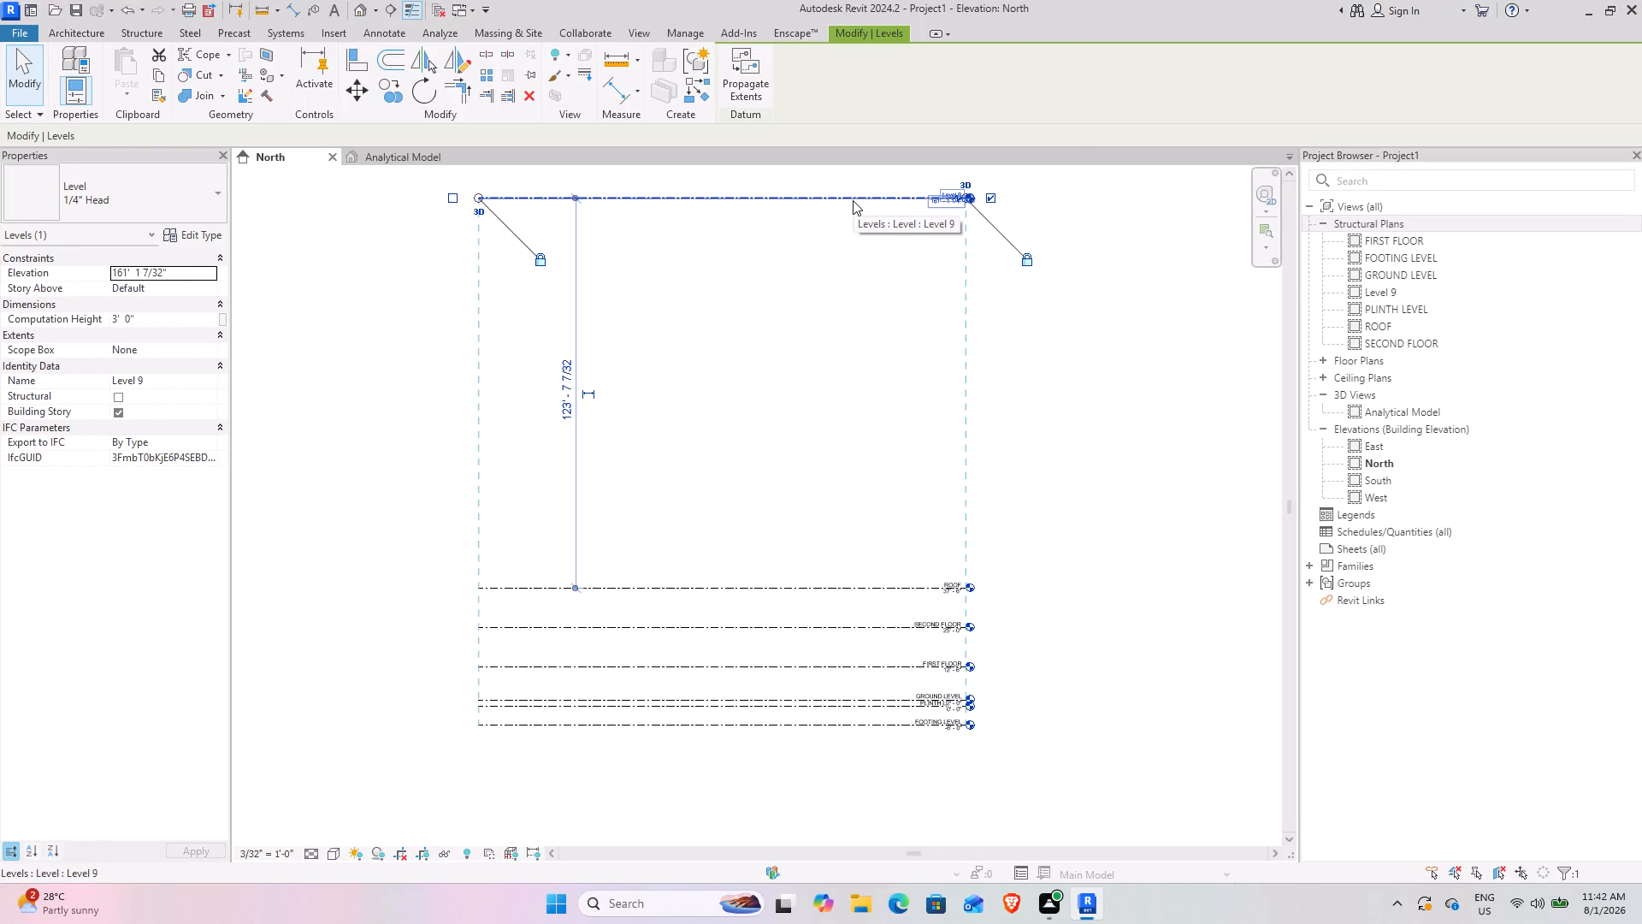
{"action": "key", "text": "Delete"}
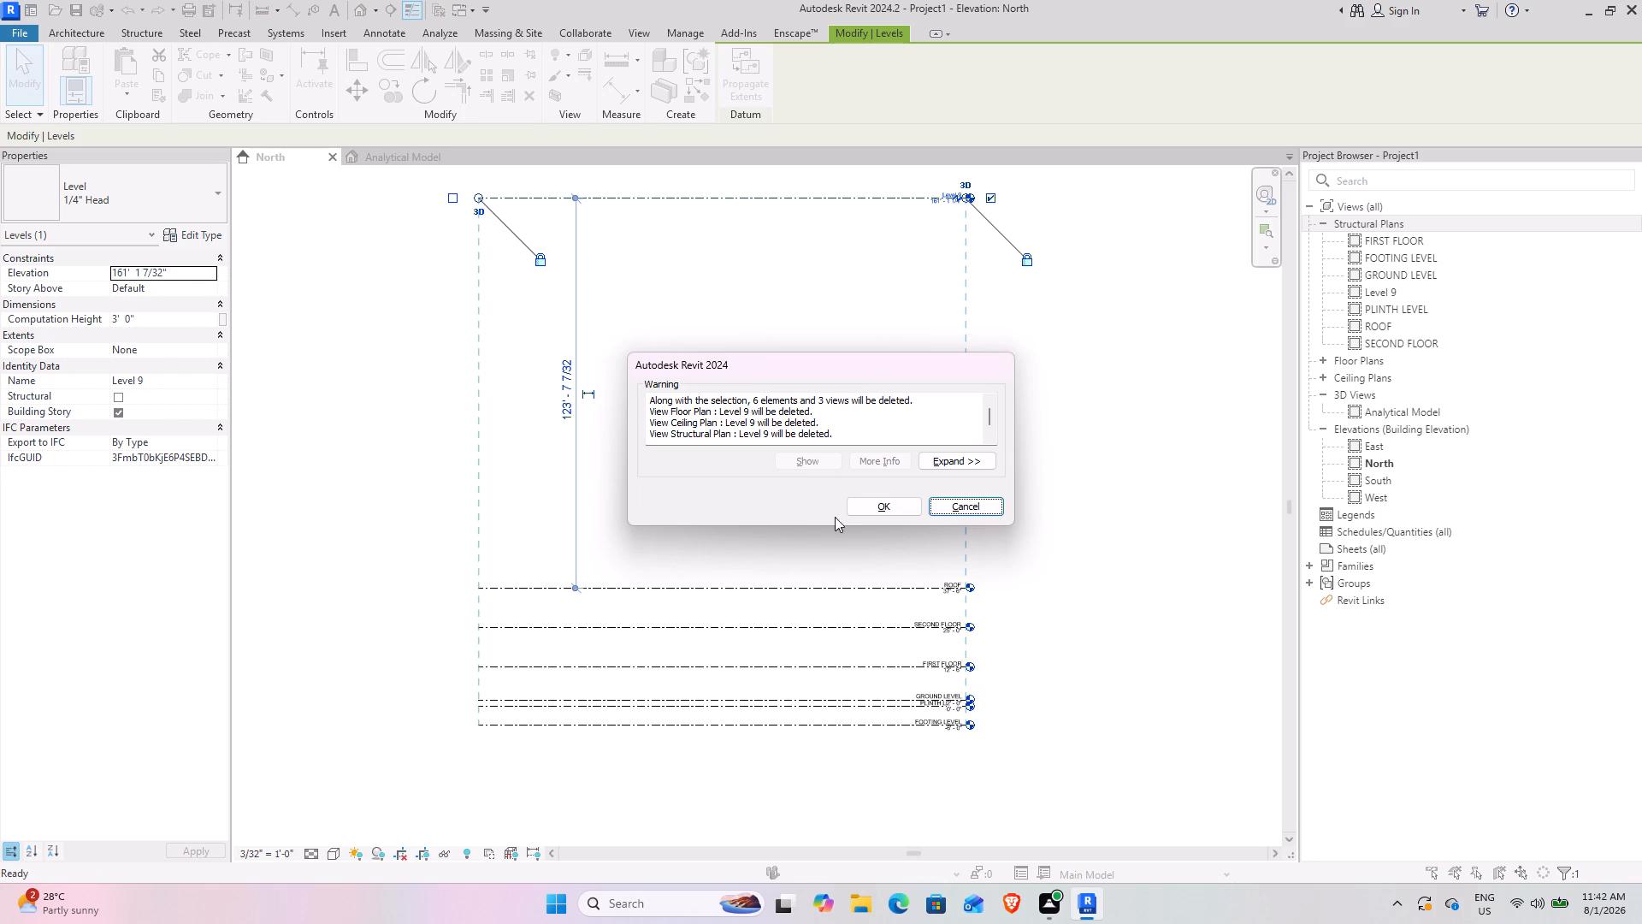
{"action": "left_click", "coordinate": [885, 510]}
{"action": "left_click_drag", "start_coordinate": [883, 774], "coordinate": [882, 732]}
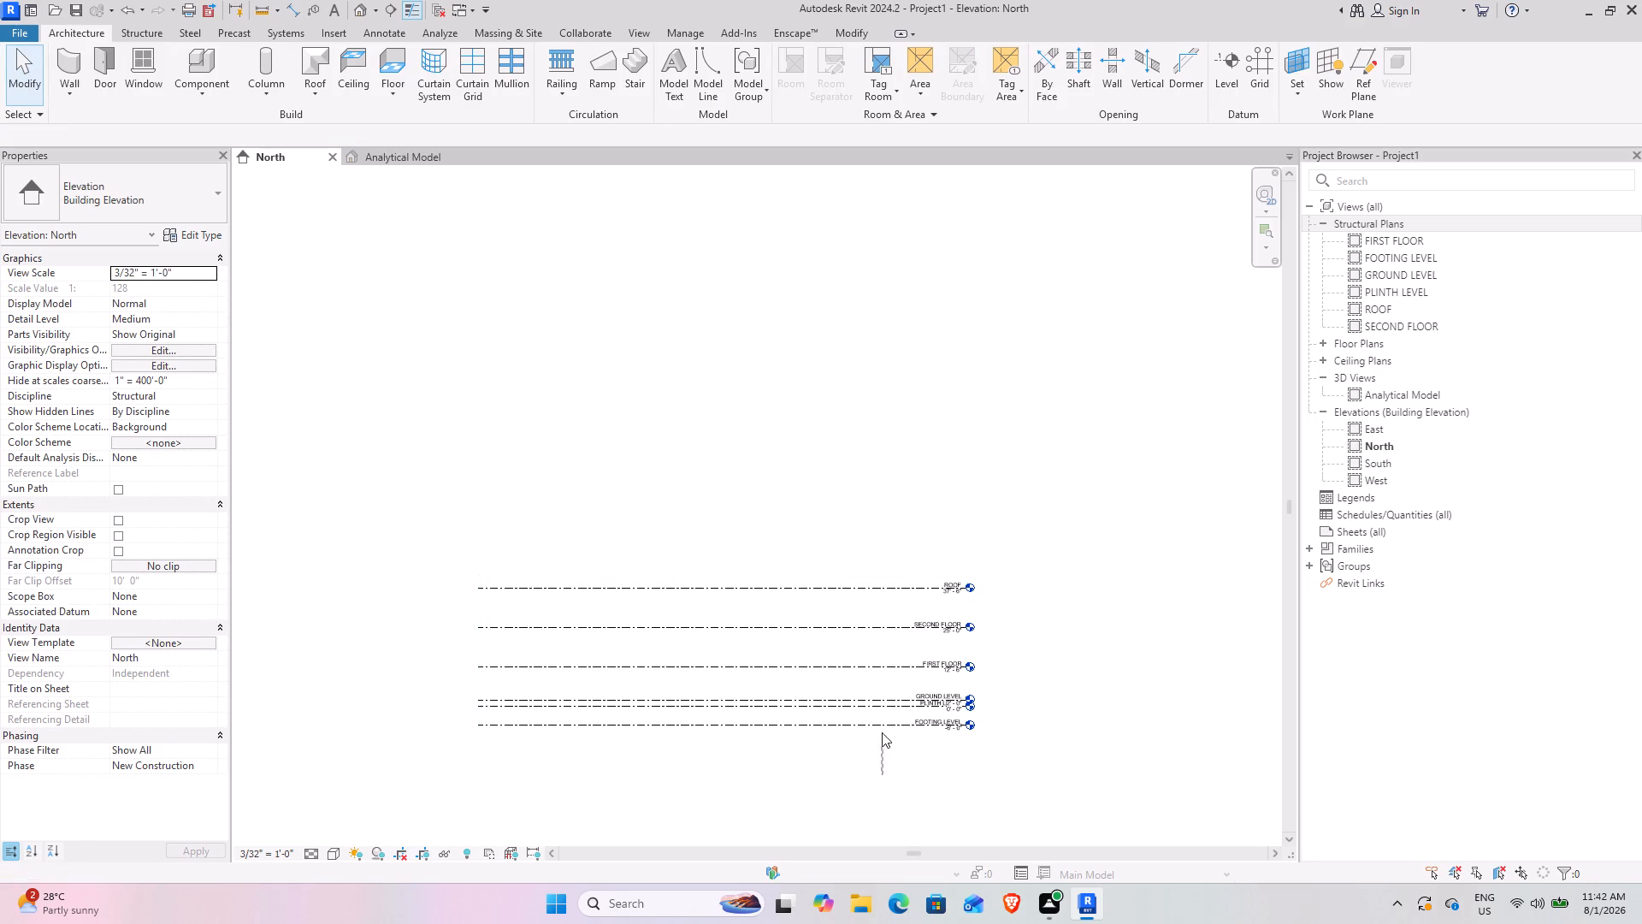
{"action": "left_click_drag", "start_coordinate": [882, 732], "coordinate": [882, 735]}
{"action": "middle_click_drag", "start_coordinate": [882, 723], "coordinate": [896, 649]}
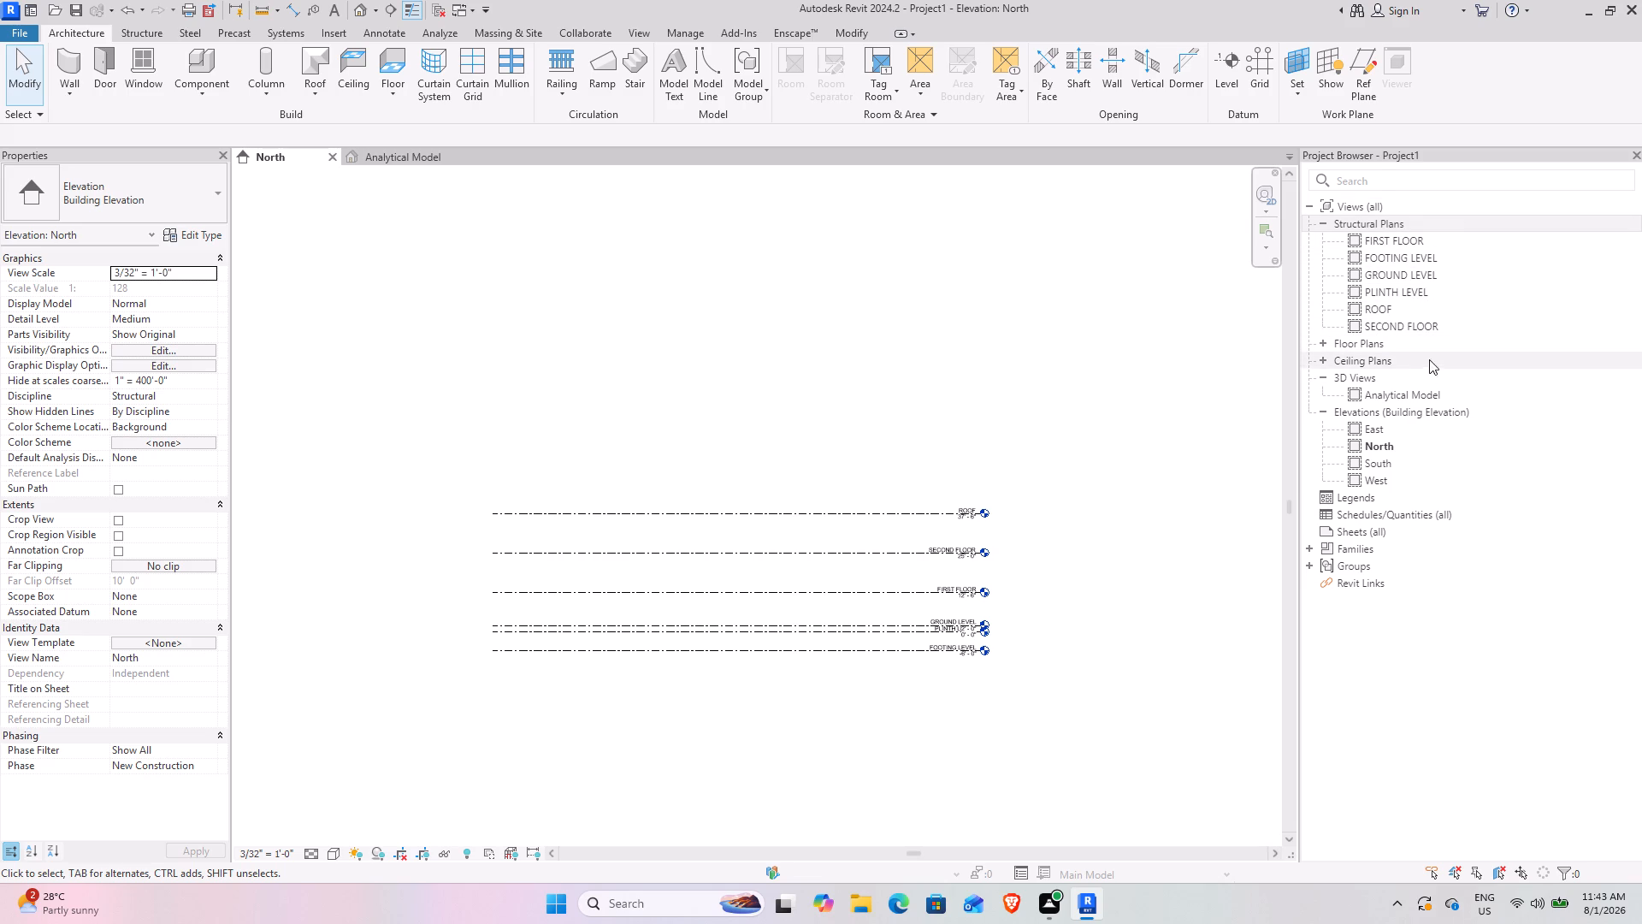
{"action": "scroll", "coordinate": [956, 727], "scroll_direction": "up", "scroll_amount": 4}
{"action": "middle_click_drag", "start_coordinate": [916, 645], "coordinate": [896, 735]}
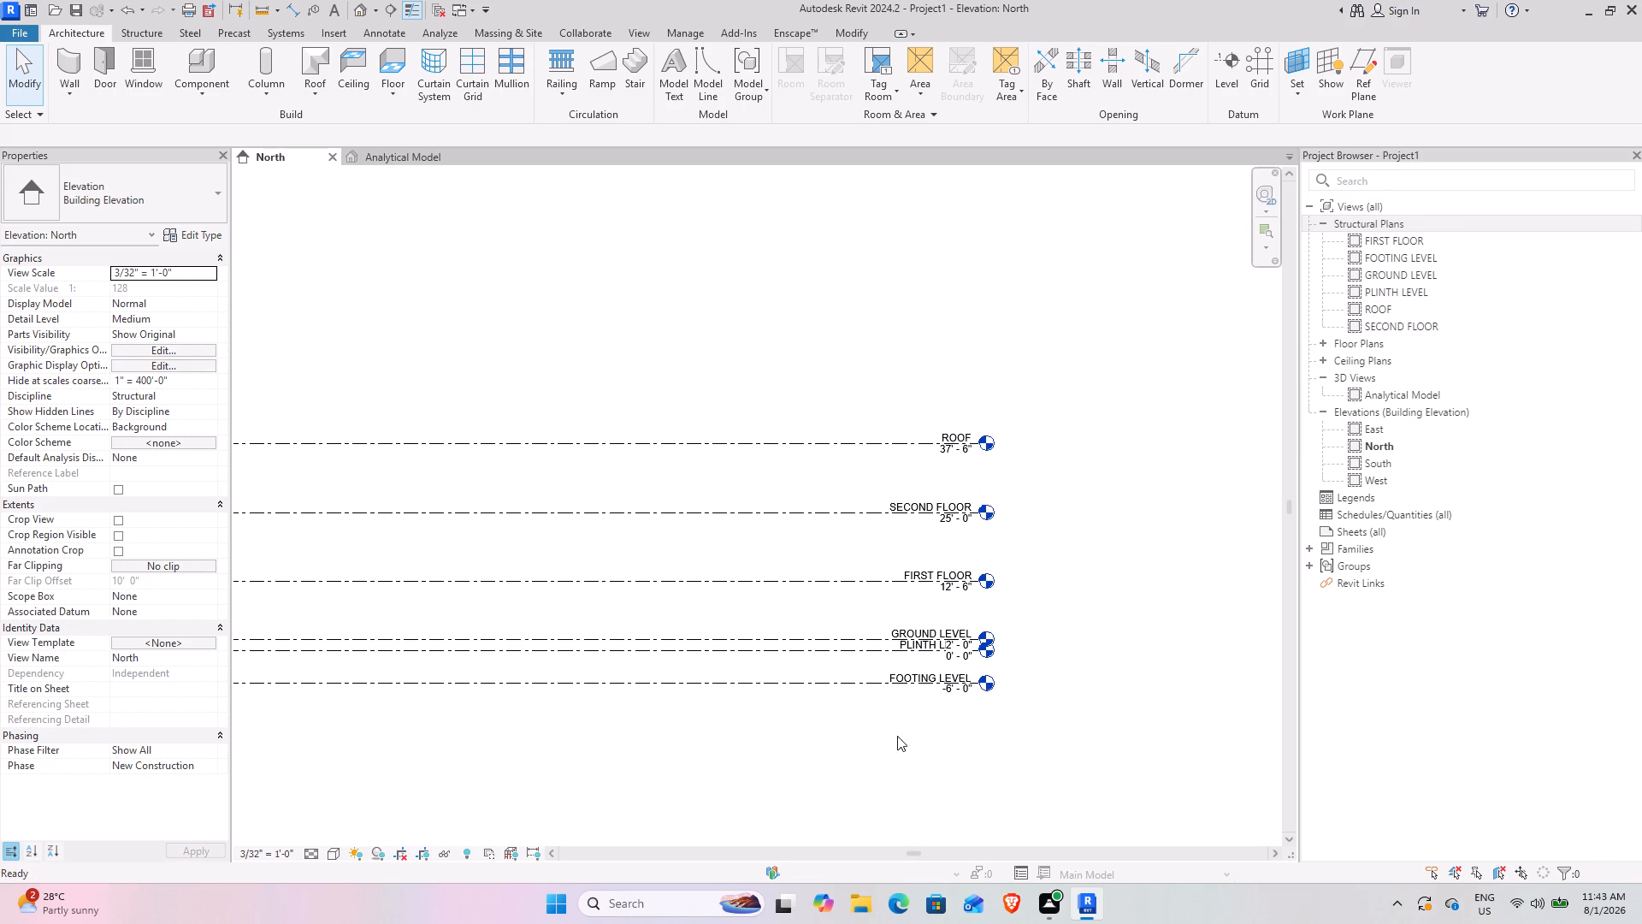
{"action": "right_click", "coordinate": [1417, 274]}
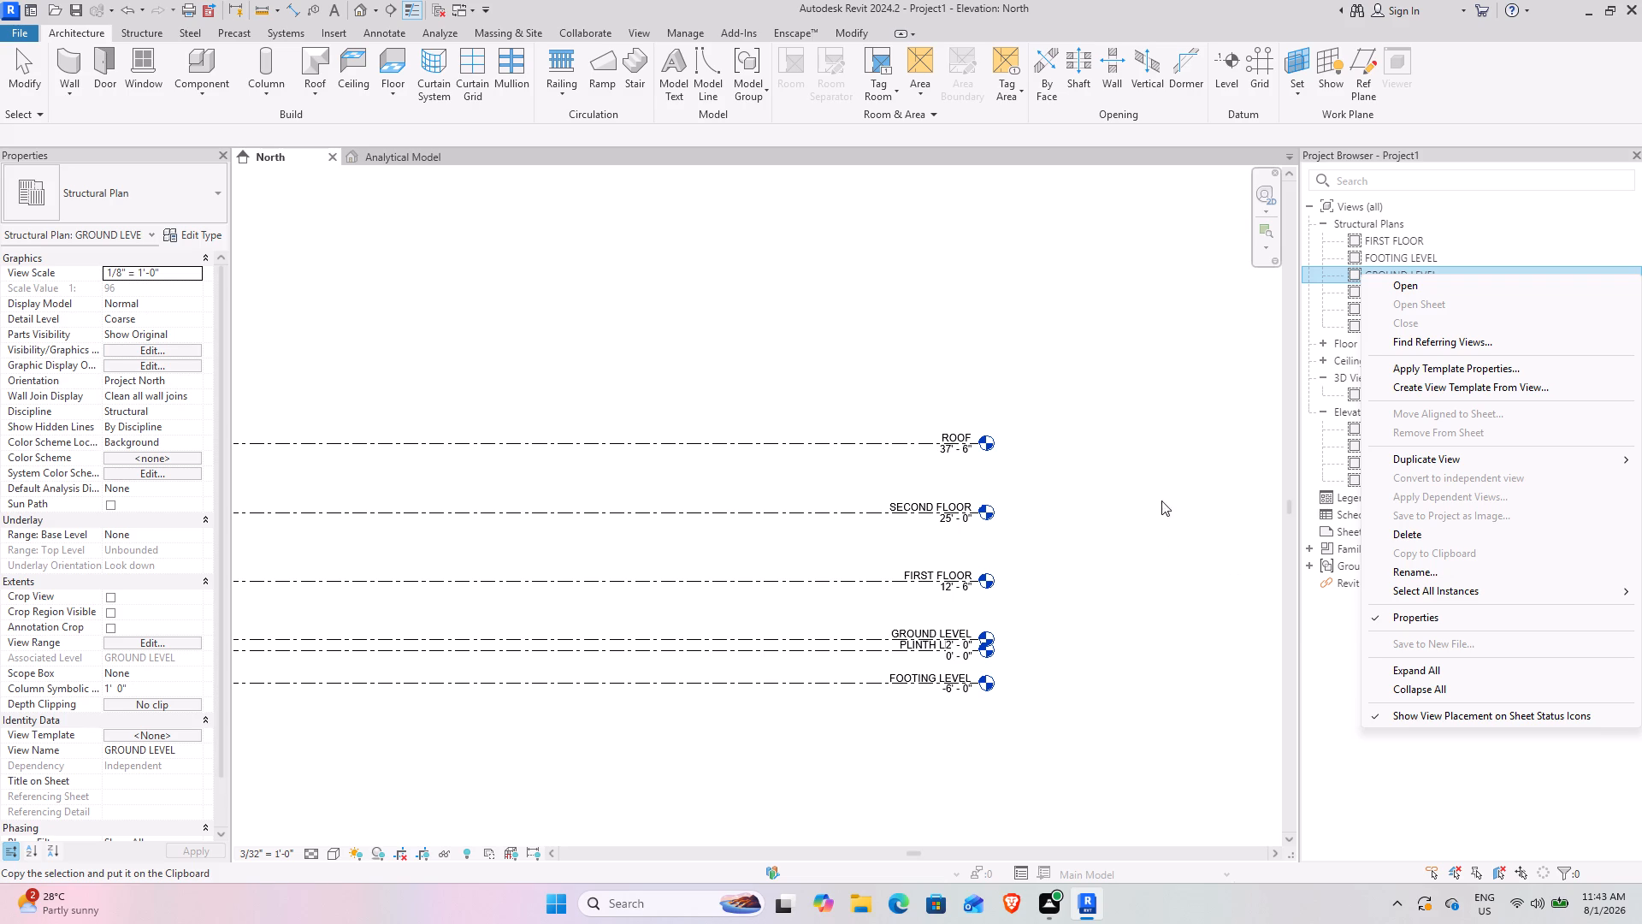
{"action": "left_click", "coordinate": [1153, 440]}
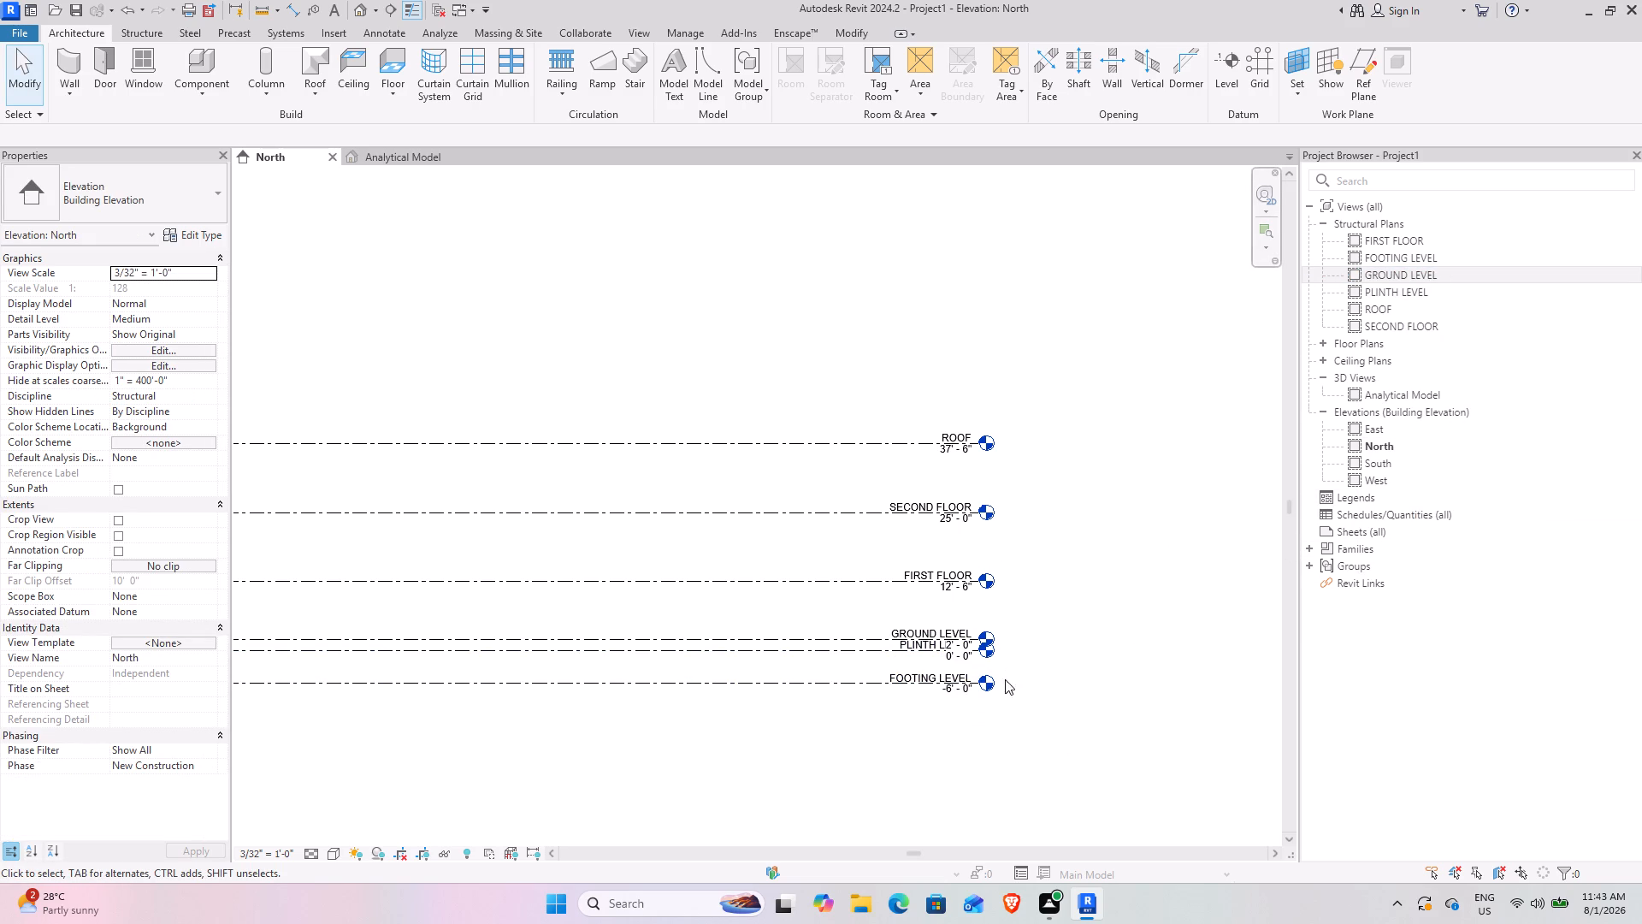
Open the FOOTING LEVEL structural plan with all four elevation markers in view.
{"action": "double_click", "coordinate": [1441, 255]}
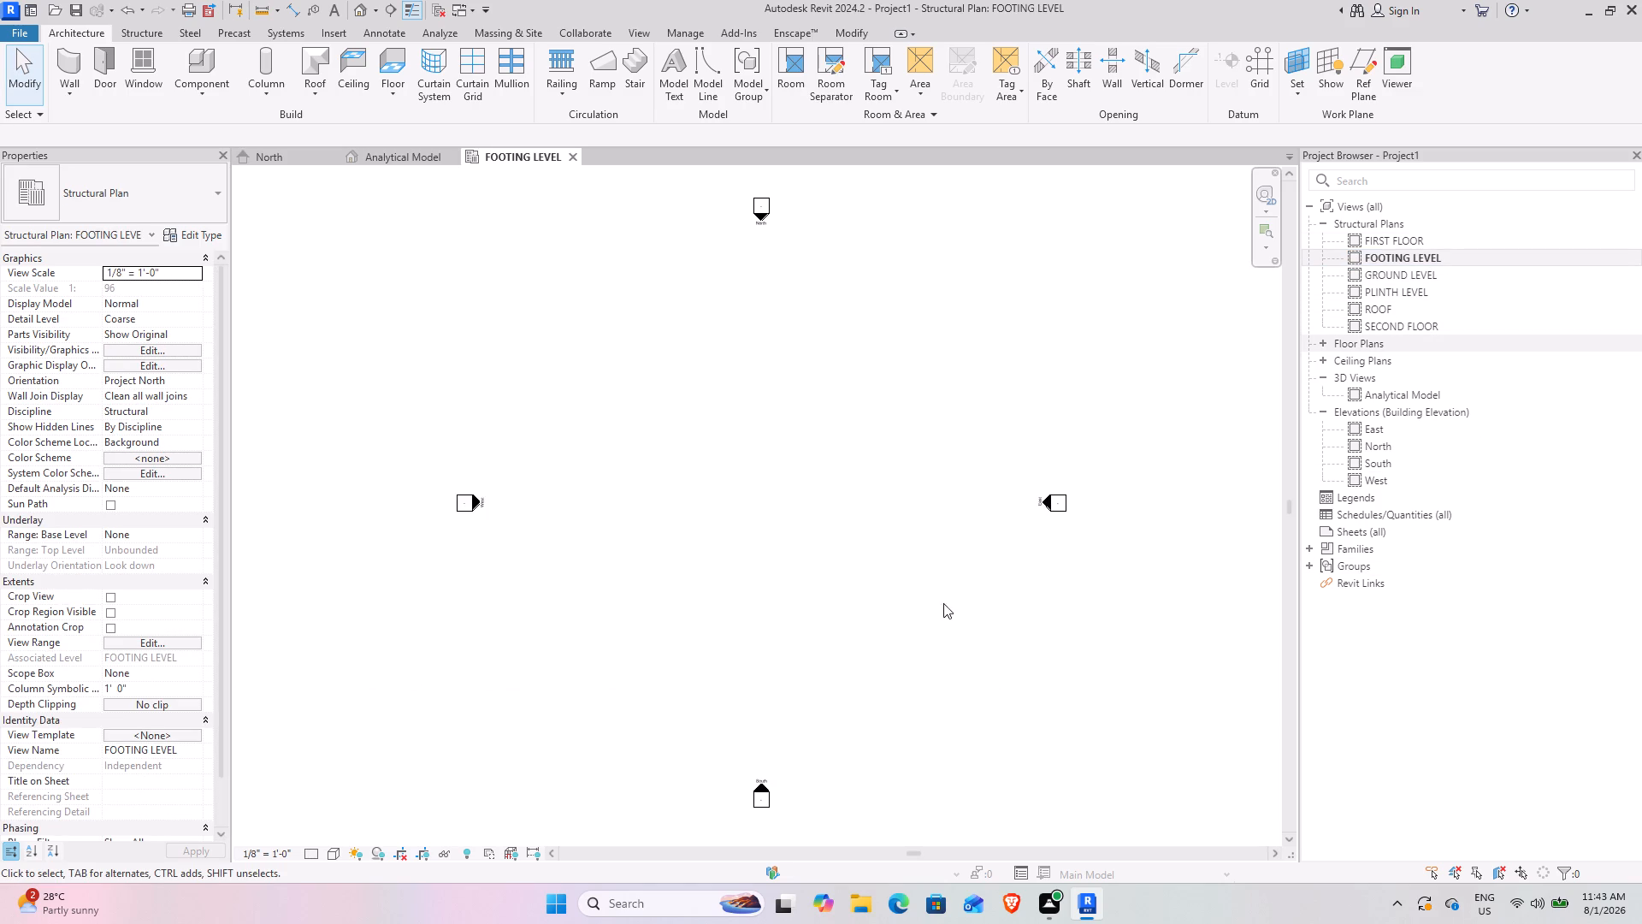
{"action": "scroll", "coordinate": [977, 525], "scroll_direction": "down", "scroll_amount": 1}
{"action": "middle_click_drag", "start_coordinate": [762, 555], "coordinate": [849, 445]}
{"action": "middle_click_drag", "start_coordinate": [824, 467], "coordinate": [815, 473]}
{"action": "middle_click", "coordinate": [799, 486]}
{"action": "middle_click", "coordinate": [795, 489]}
{"action": "middle_click_drag", "start_coordinate": [925, 433], "coordinate": [828, 509]}
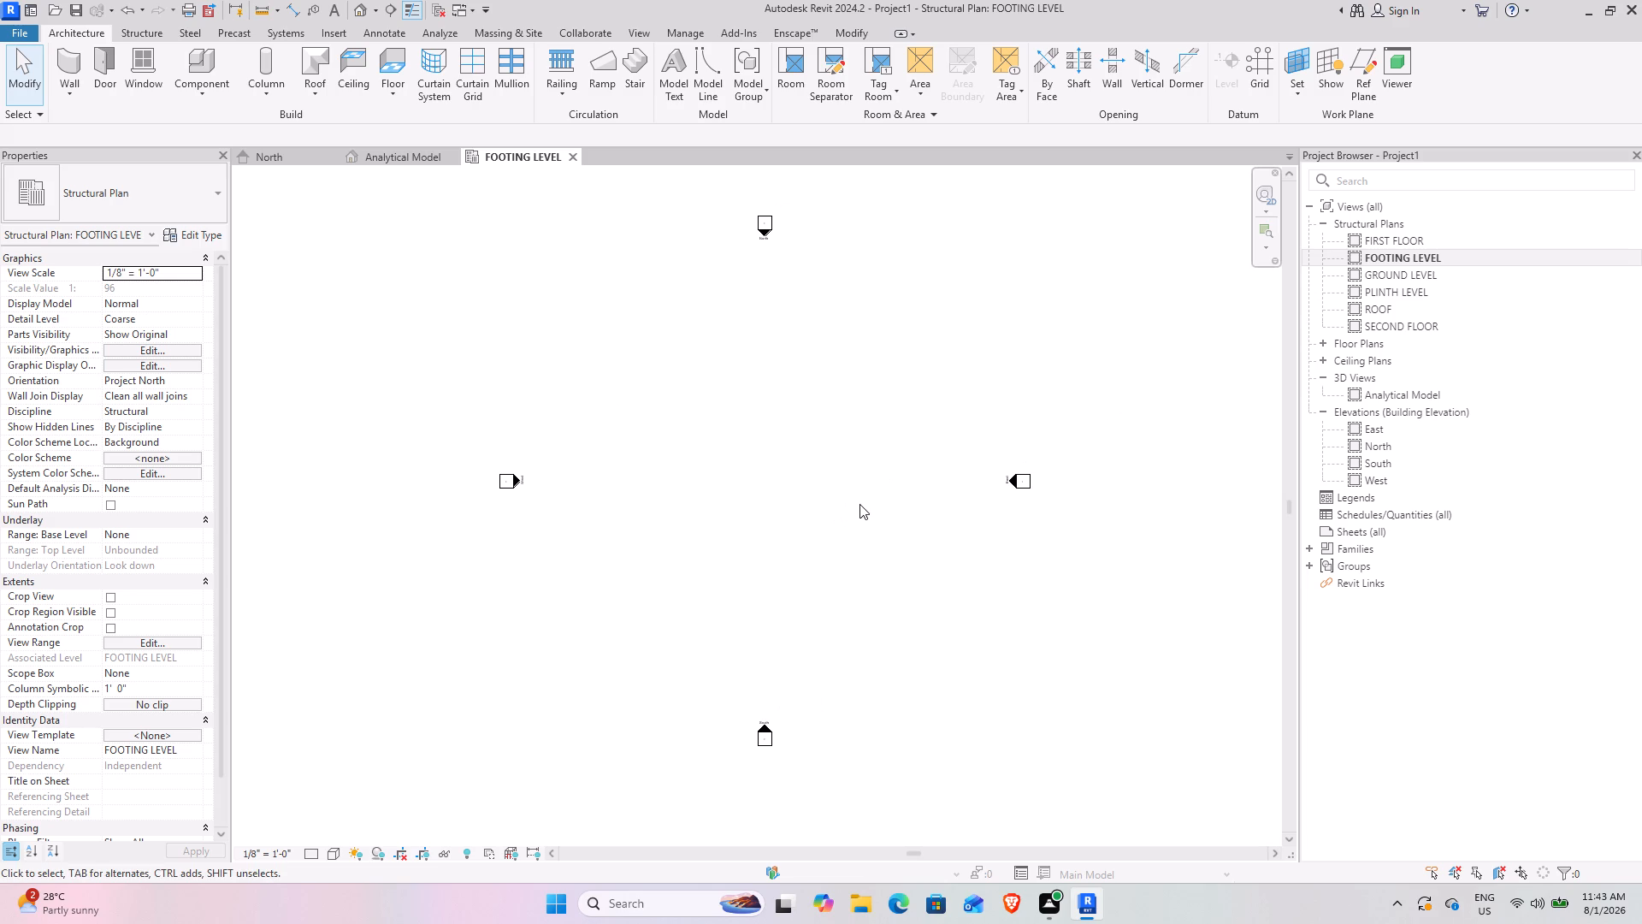
Draw a closed 45' by 45' square of model lines on the FOOTING LEVEL plan.
{"action": "key", "text": "l"}
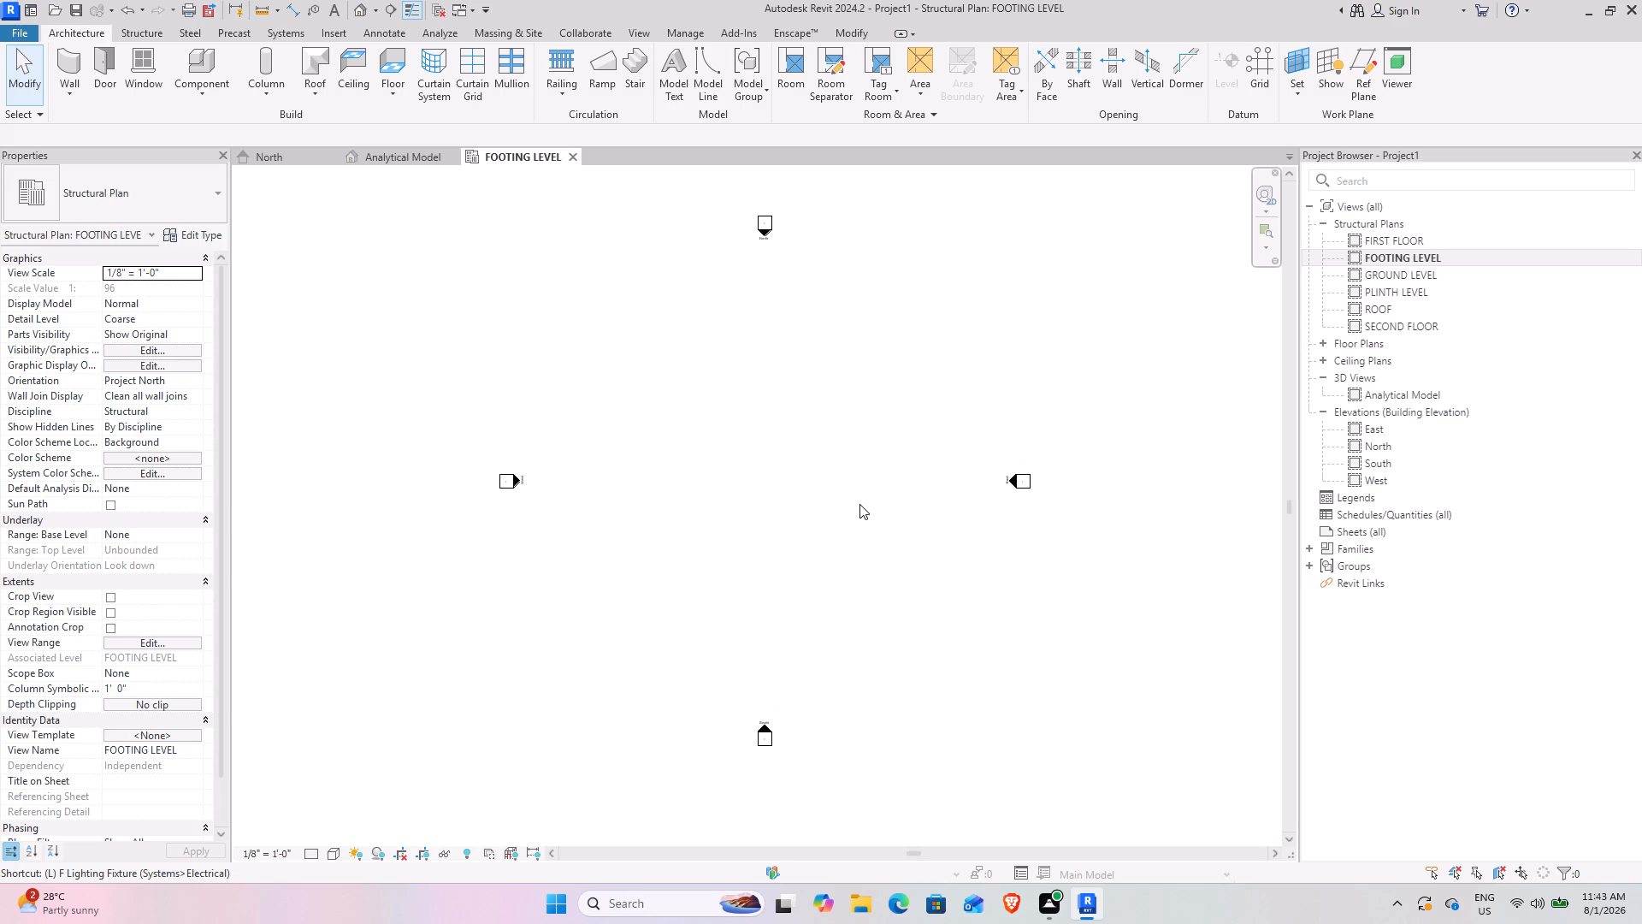
{"action": "type", "text": "LI"}
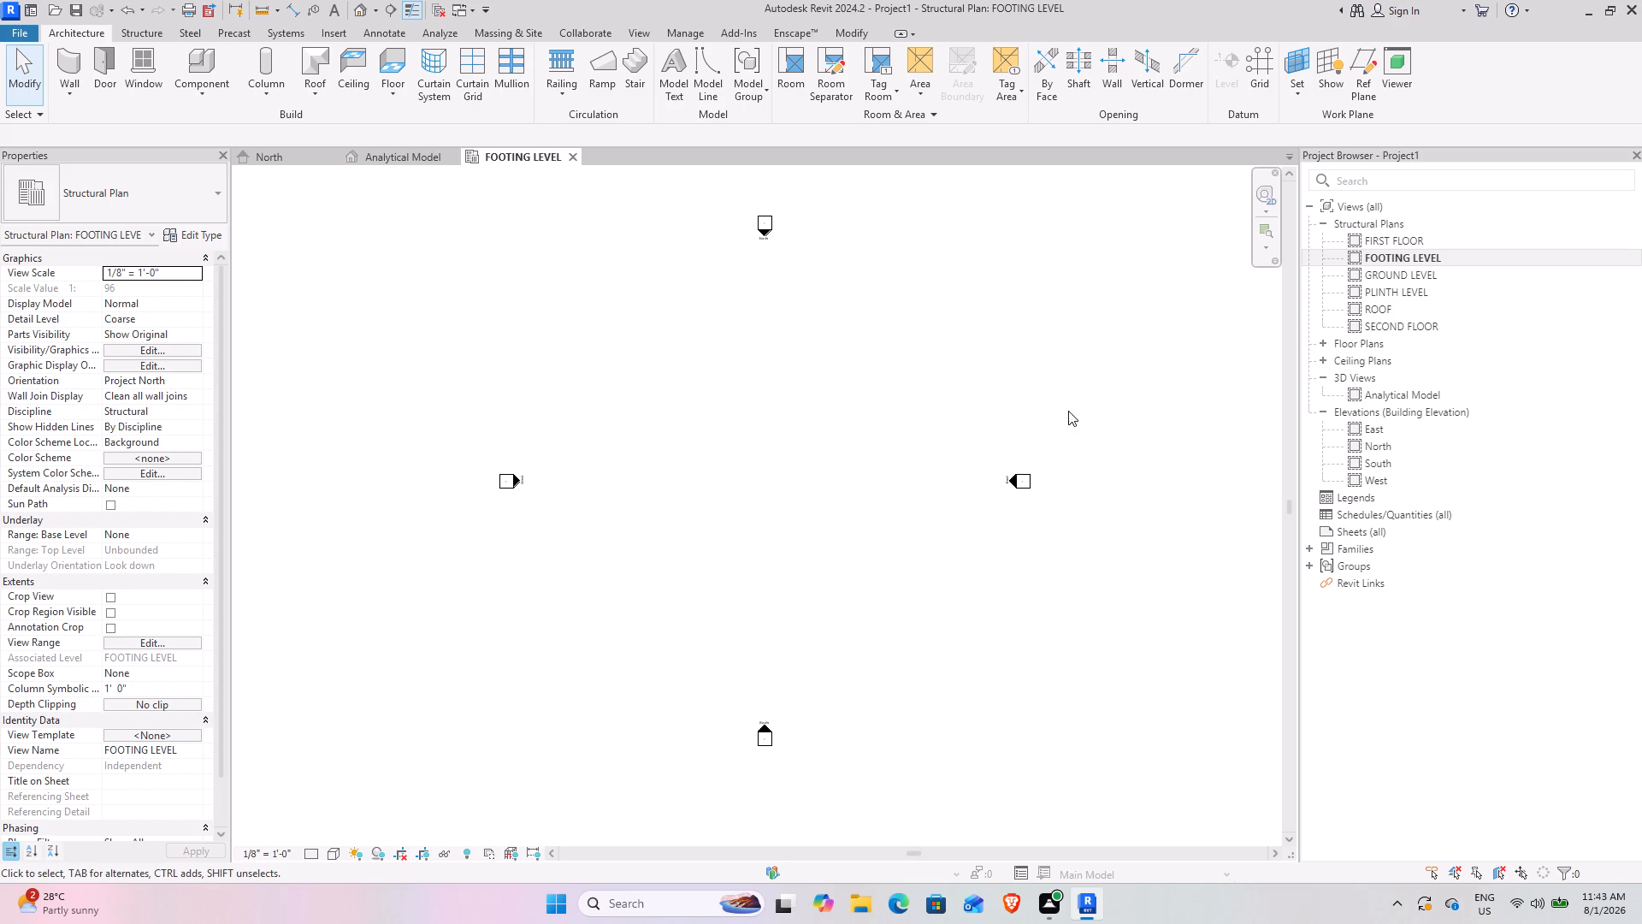
{"action": "left_click", "coordinate": [718, 61]}
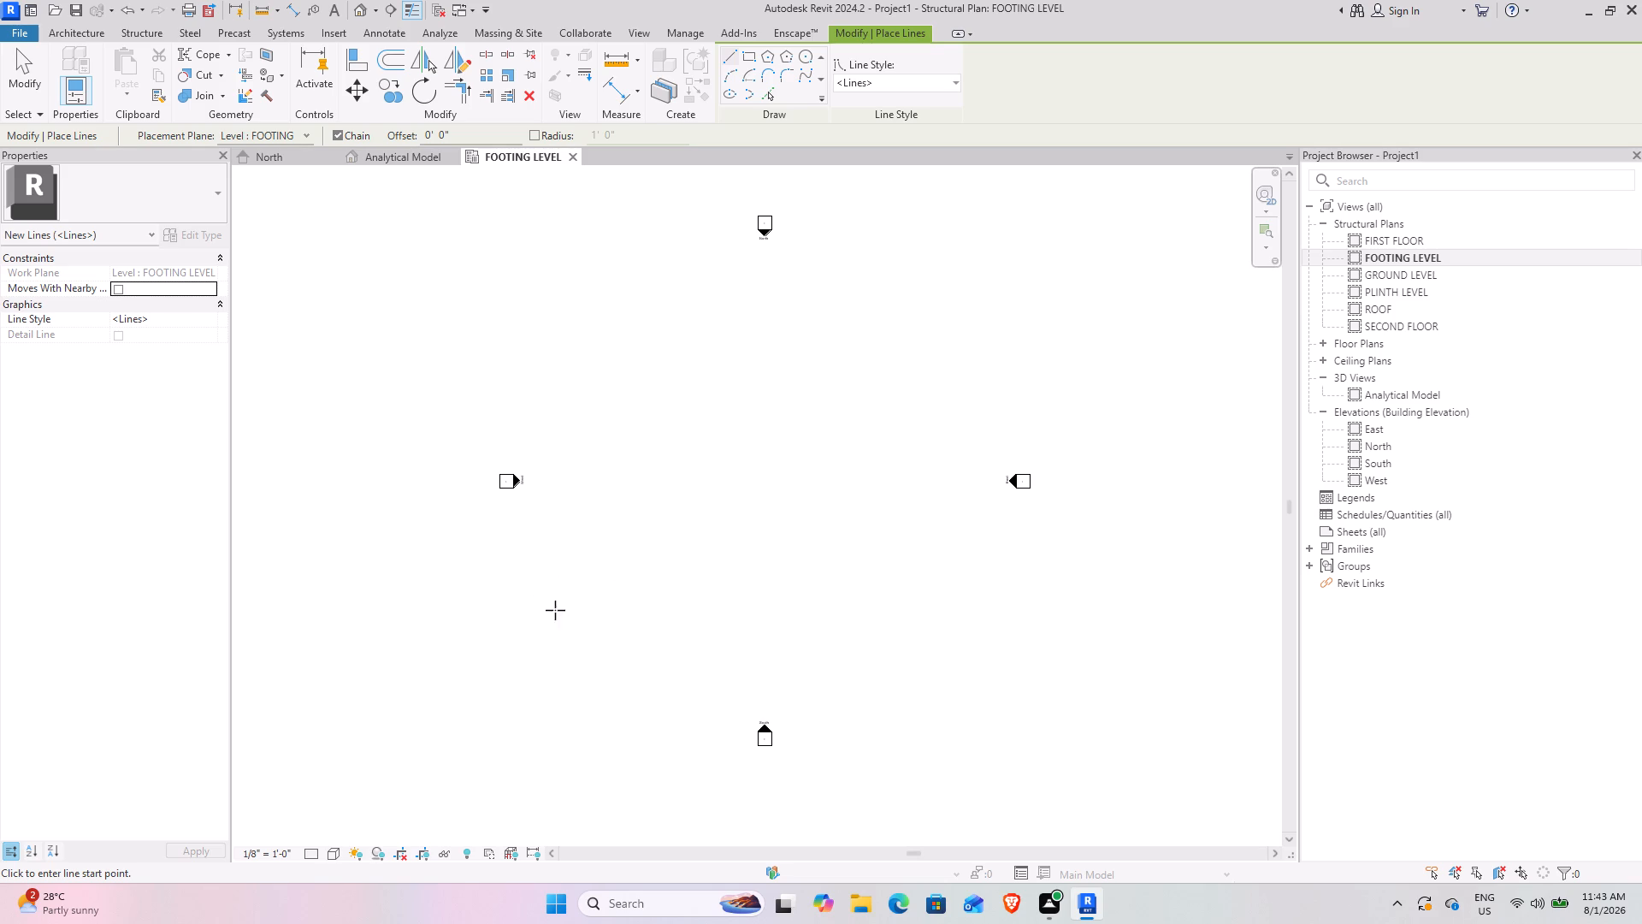
{"action": "left_click", "coordinate": [573, 652]}
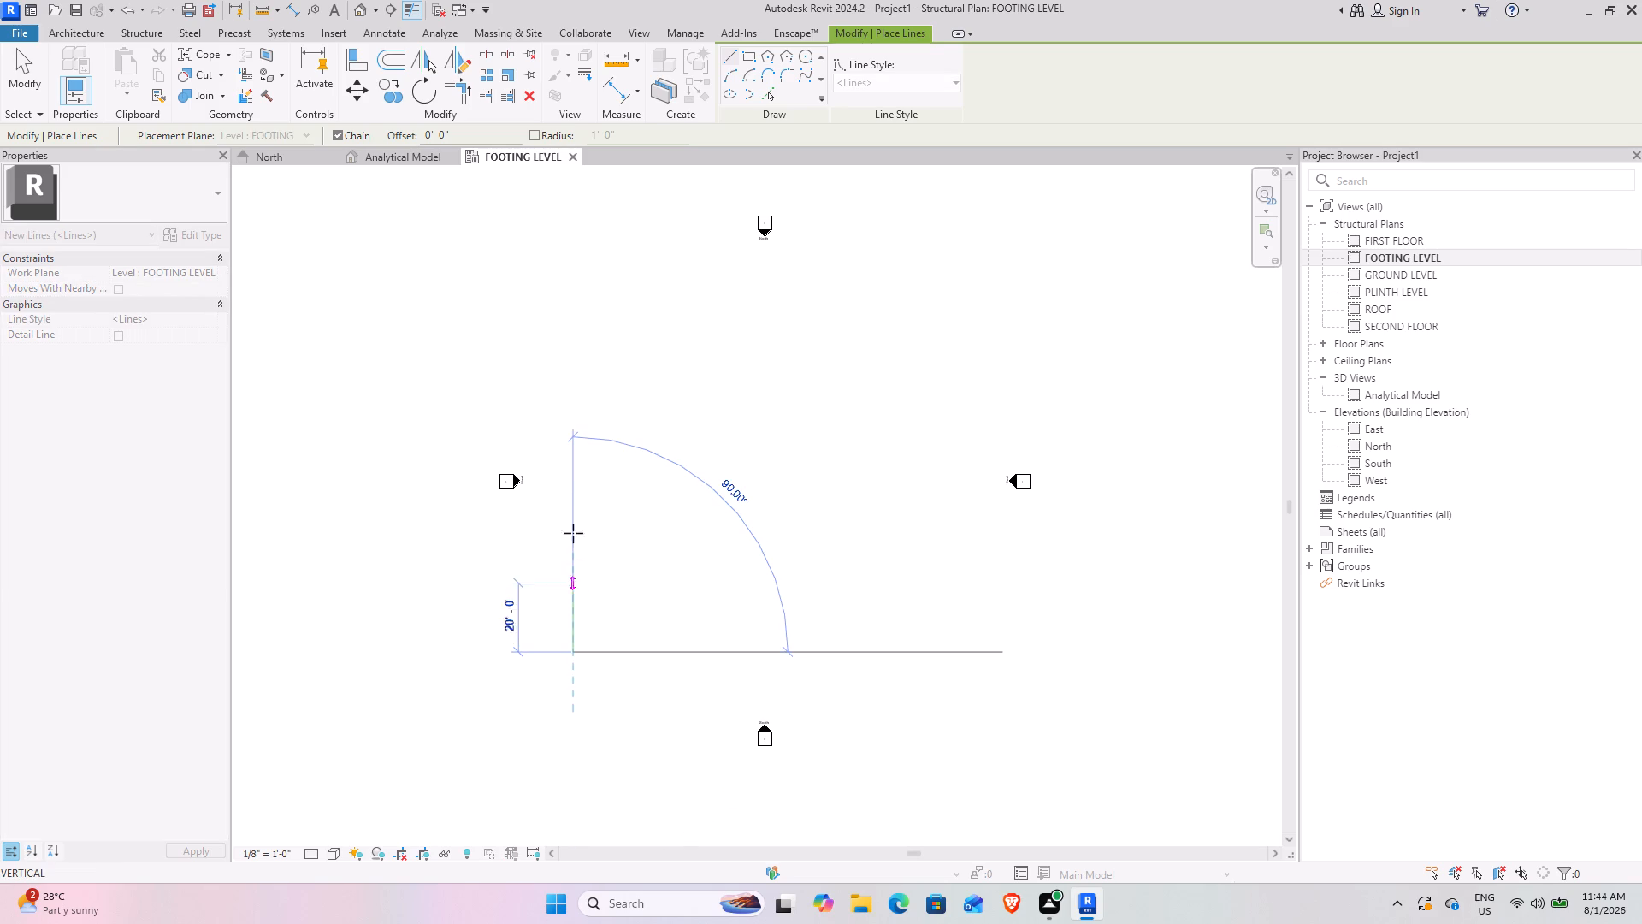
{"action": "type", "text": "45'"}
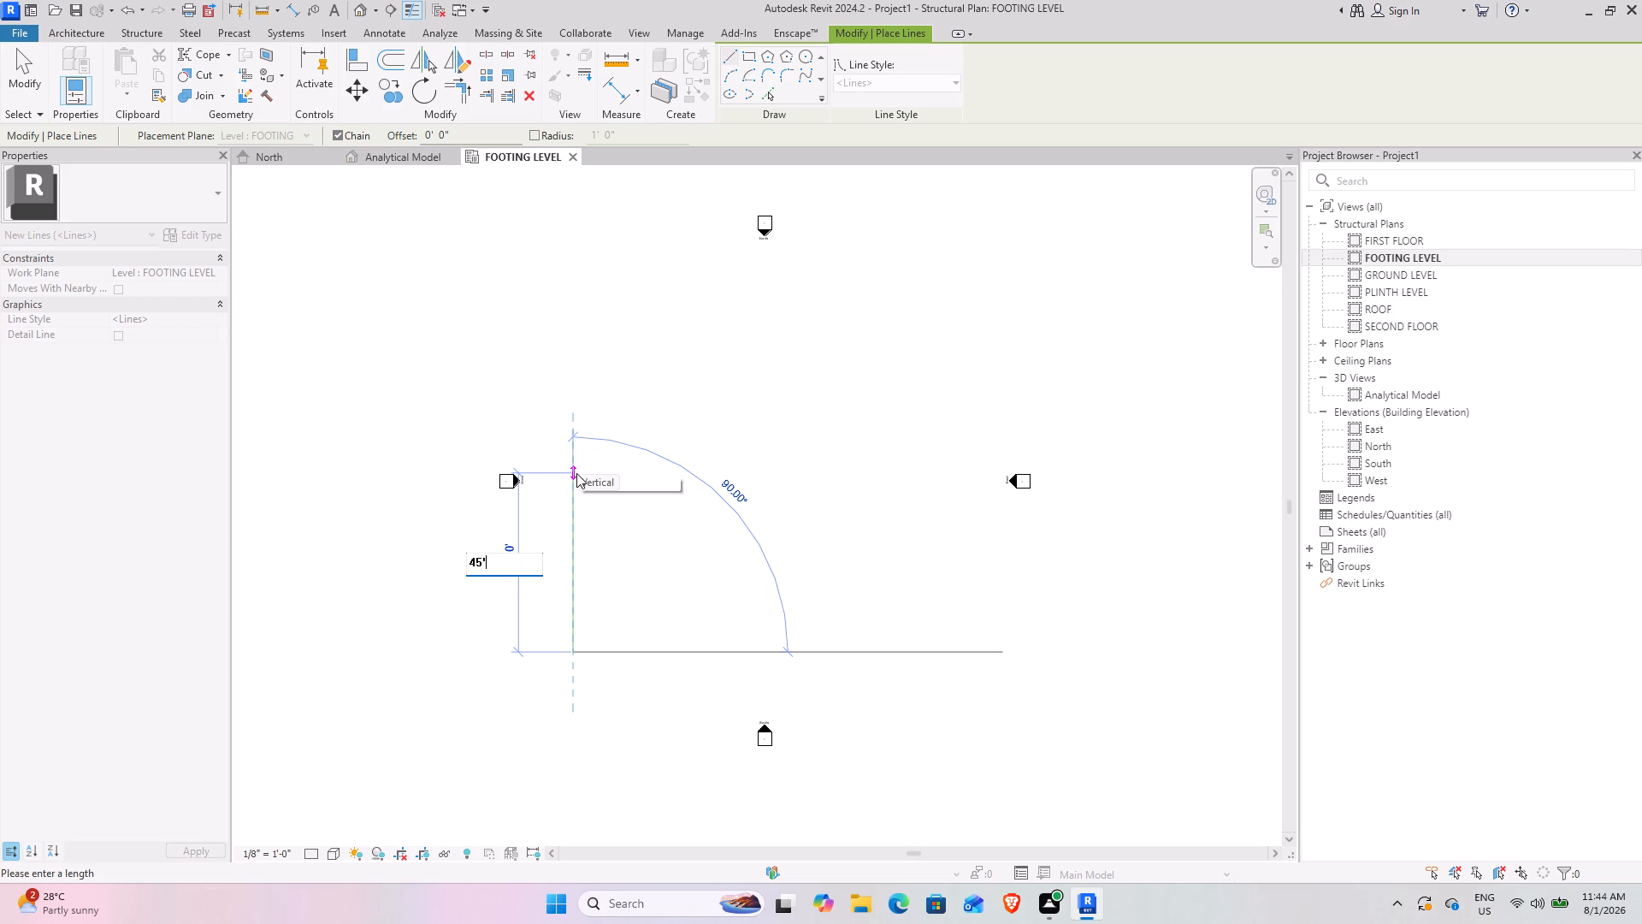
{"action": "key", "text": "Return"}
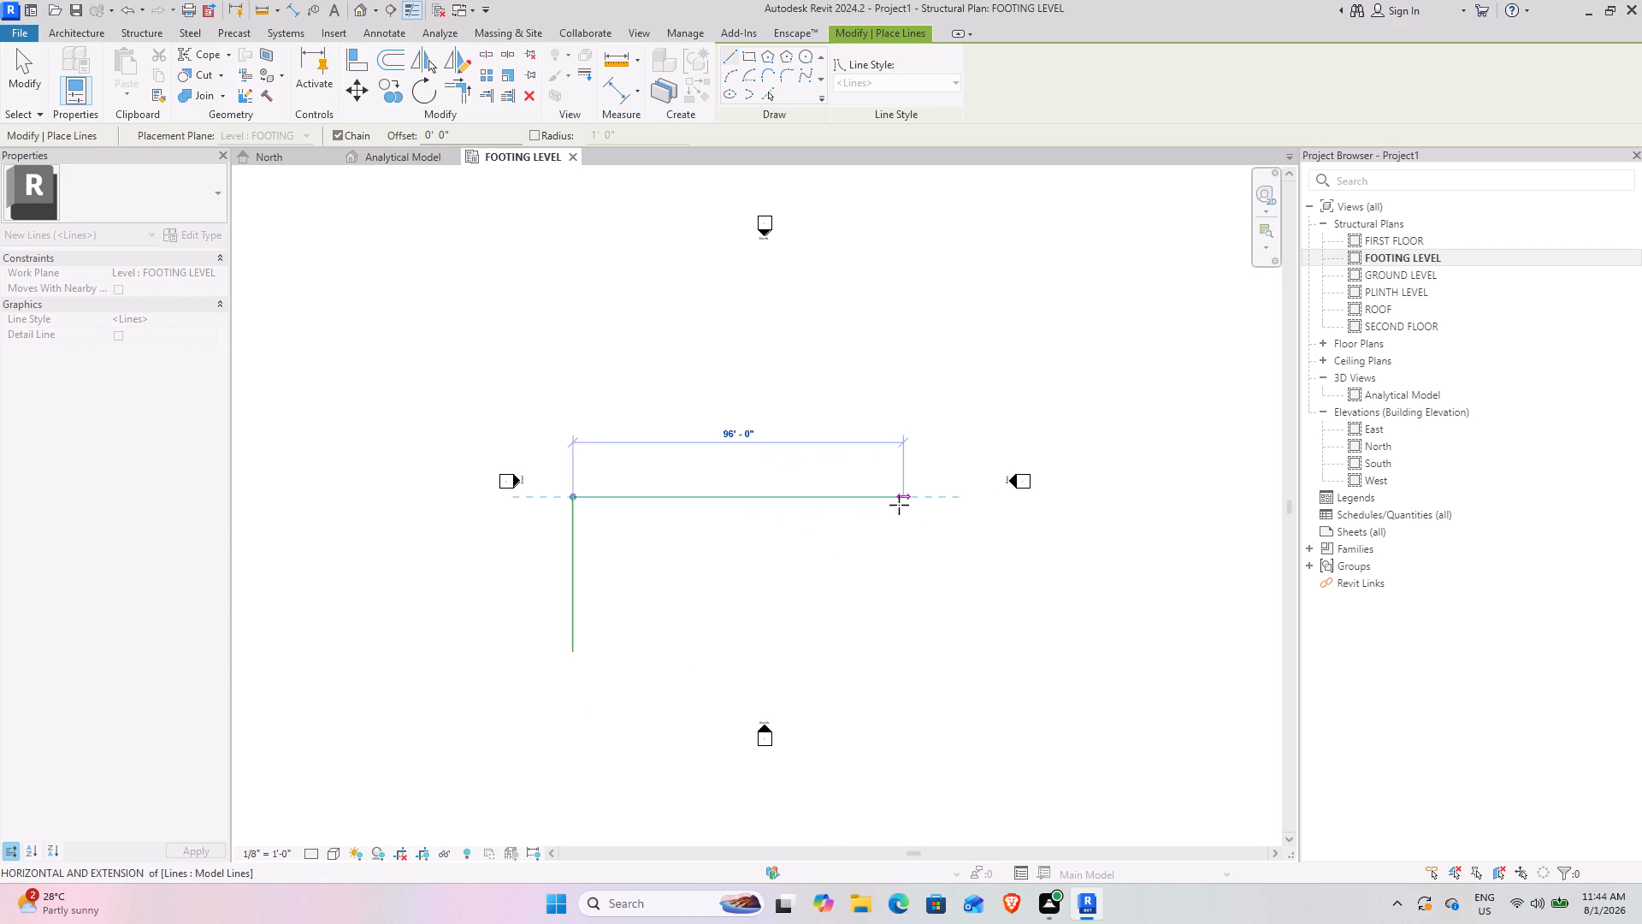
{"action": "key", "text": "4"}
{"action": "type", "text": "5'"}
{"action": "key", "text": "Return"}
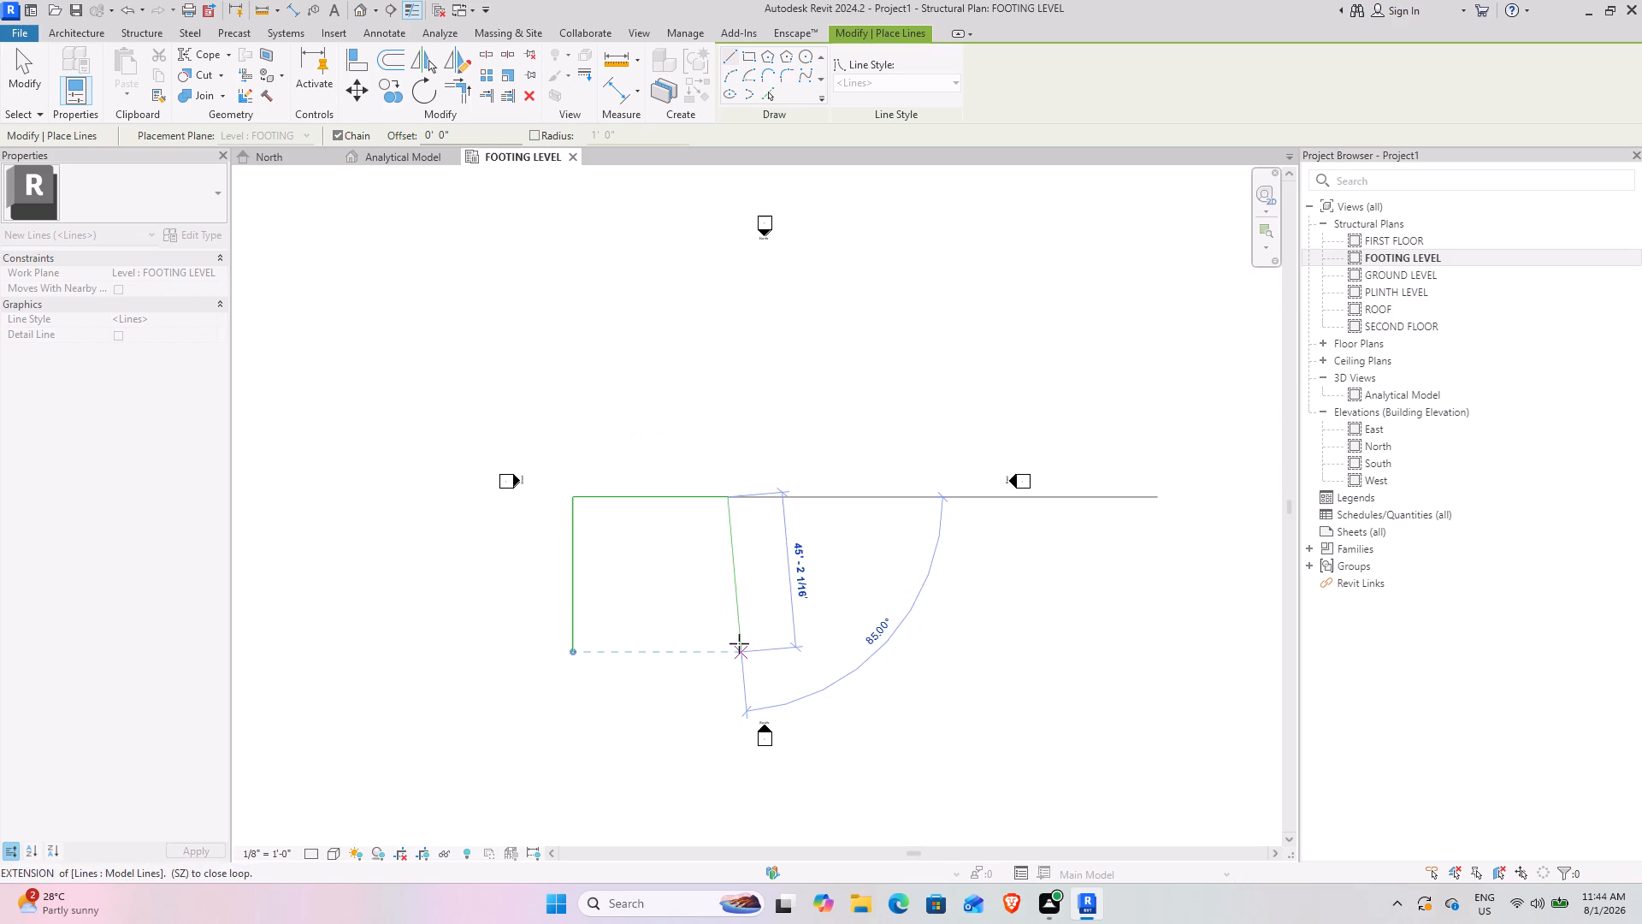
{"action": "left_click", "coordinate": [731, 649]}
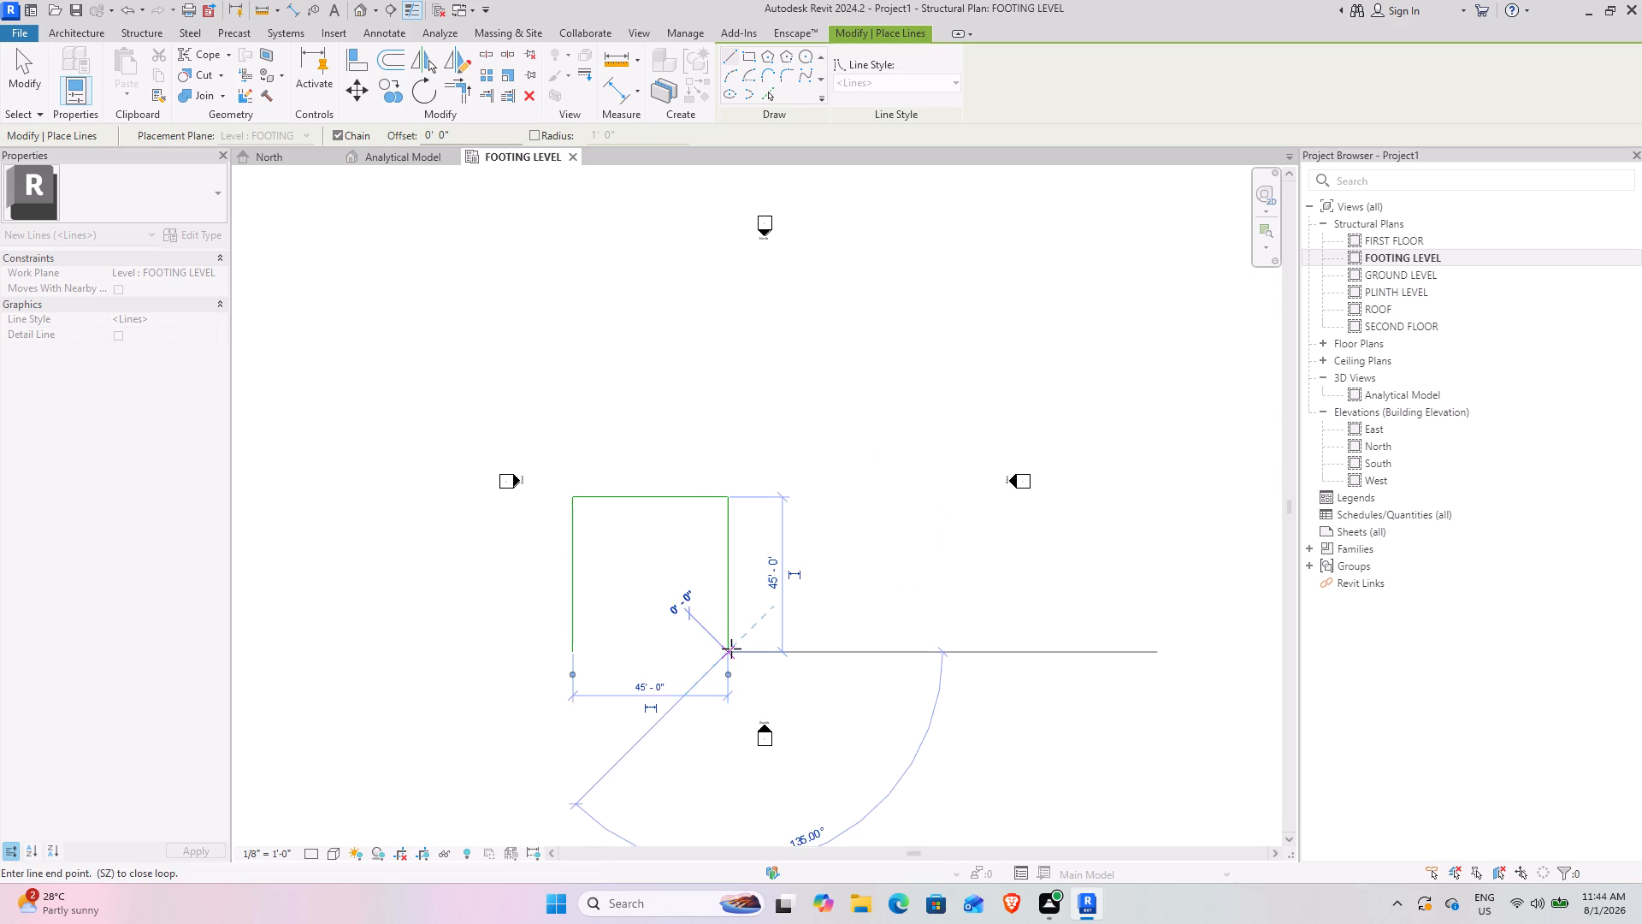
{"action": "left_click", "coordinate": [573, 648]}
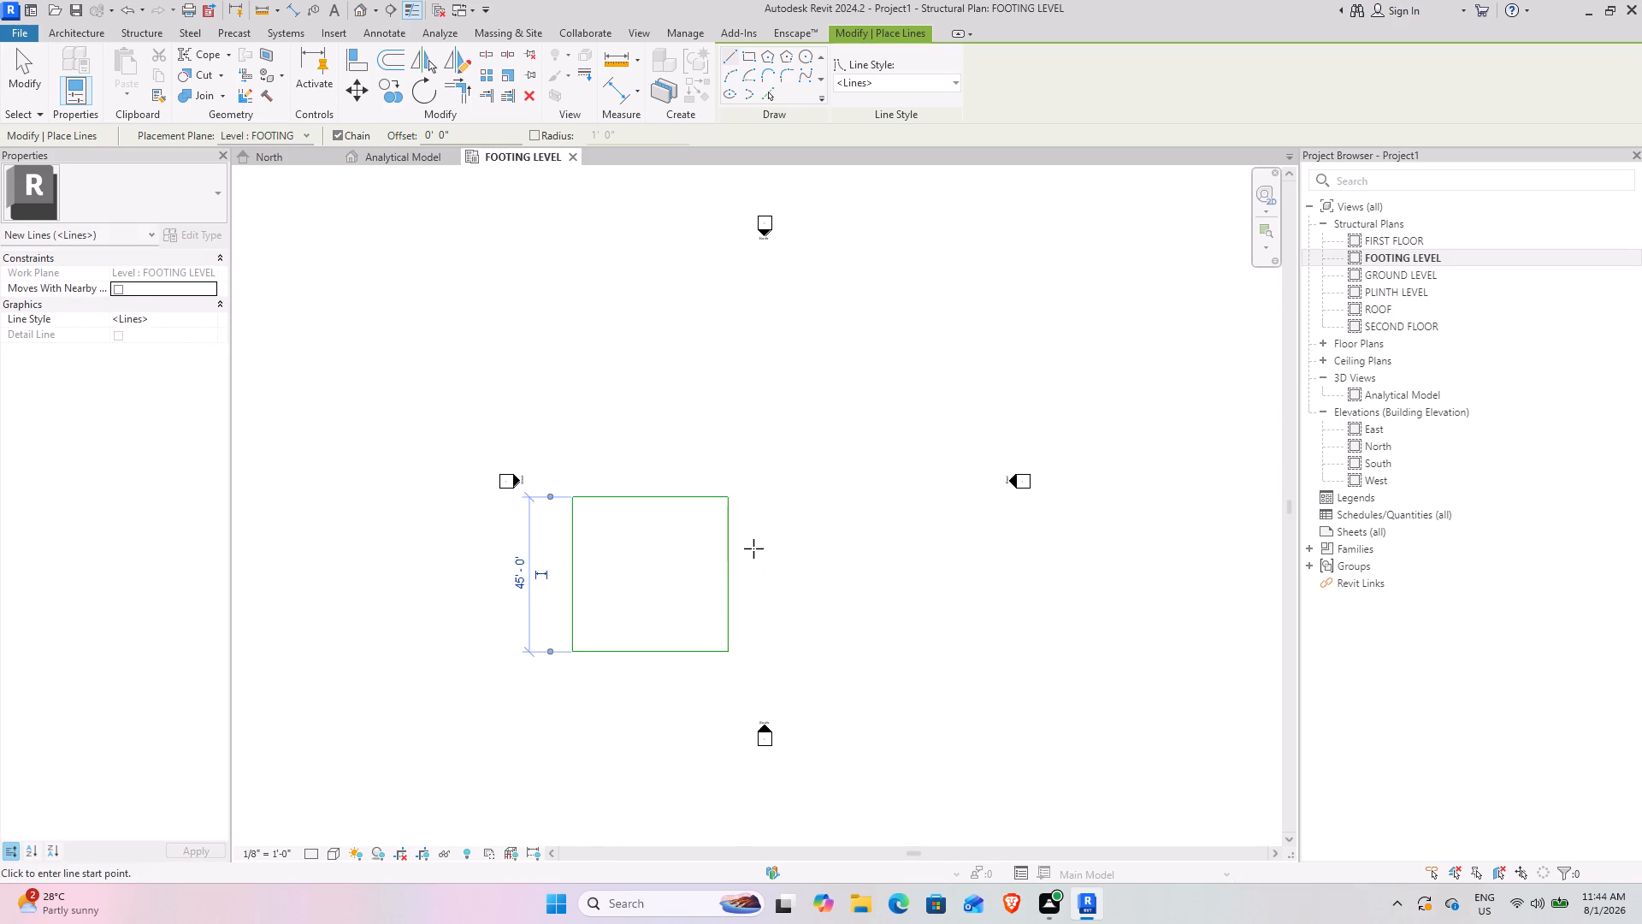
{"action": "key", "text": "Escape"}
{"action": "key", "text": "Escape"}
{"action": "key", "text": "Escape"}
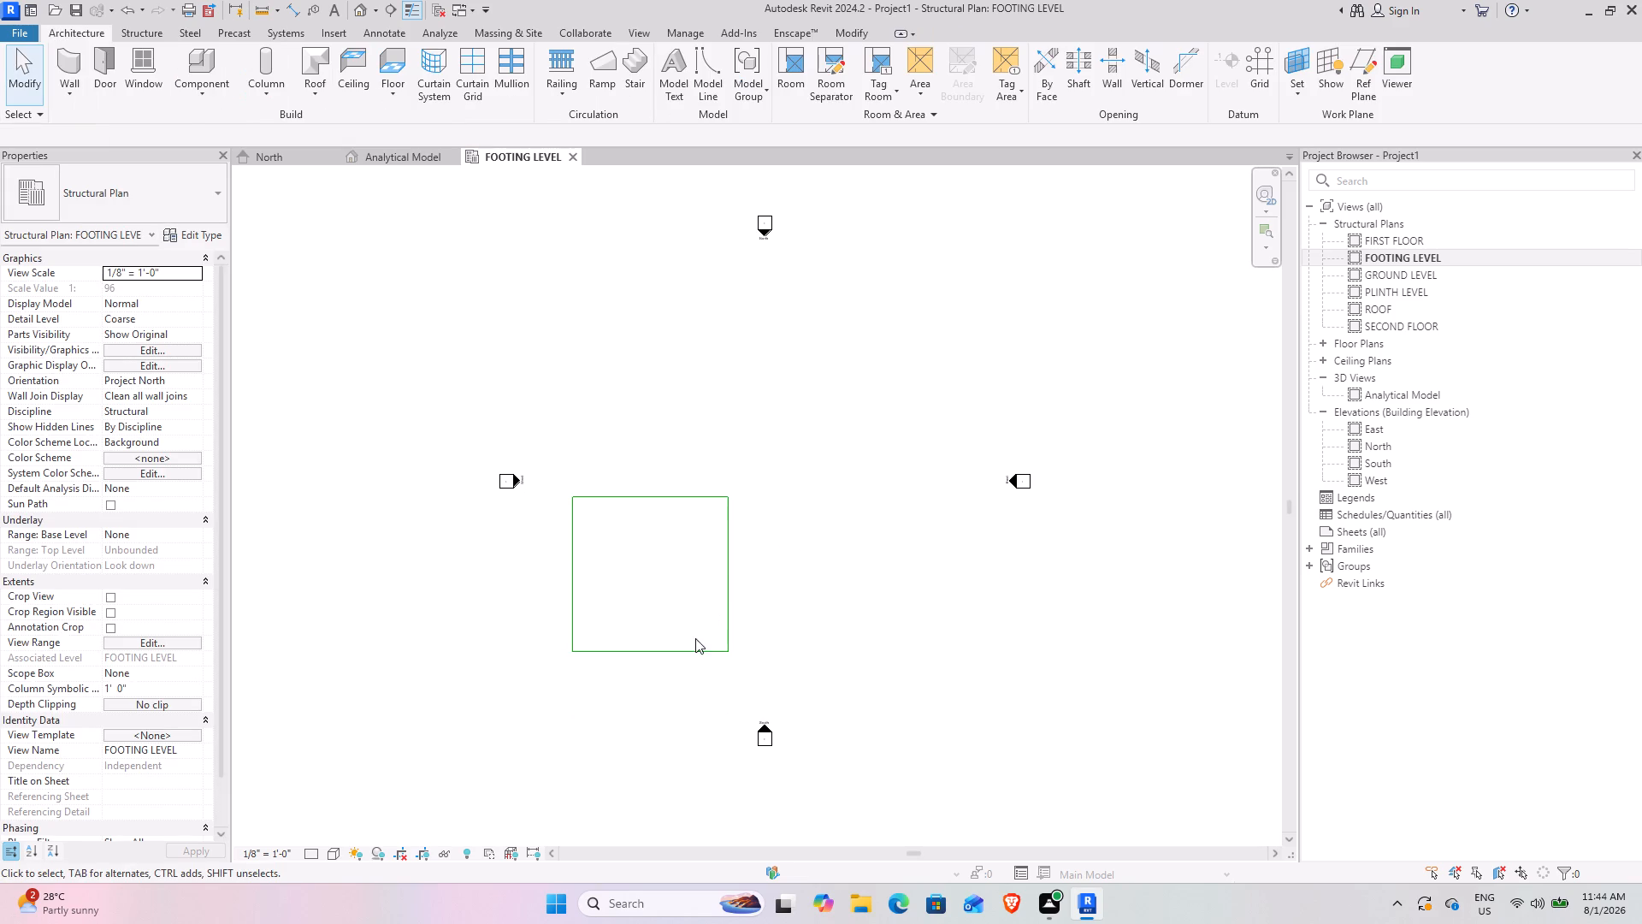
Move the whole model-line square to roughly the middle of the four elevation markers.
{"action": "middle_click_drag", "start_coordinate": [694, 638], "coordinate": [705, 620]}
{"action": "left_click_drag", "start_coordinate": [552, 418], "coordinate": [749, 717]}
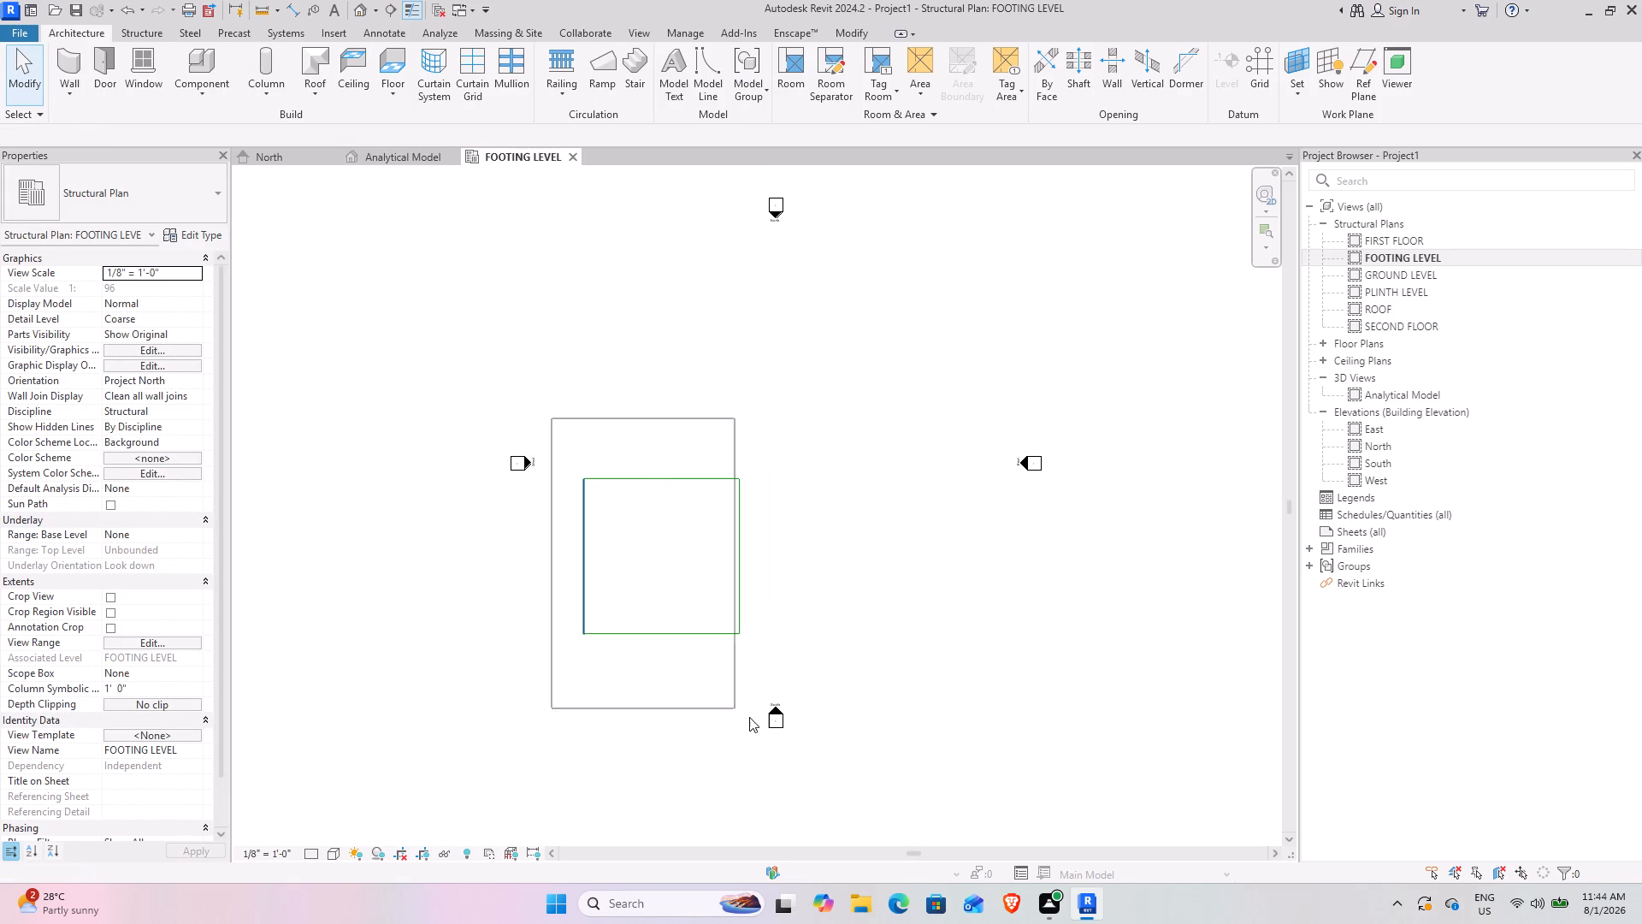
{"action": "left_click_drag", "start_coordinate": [749, 717], "coordinate": [750, 719]}
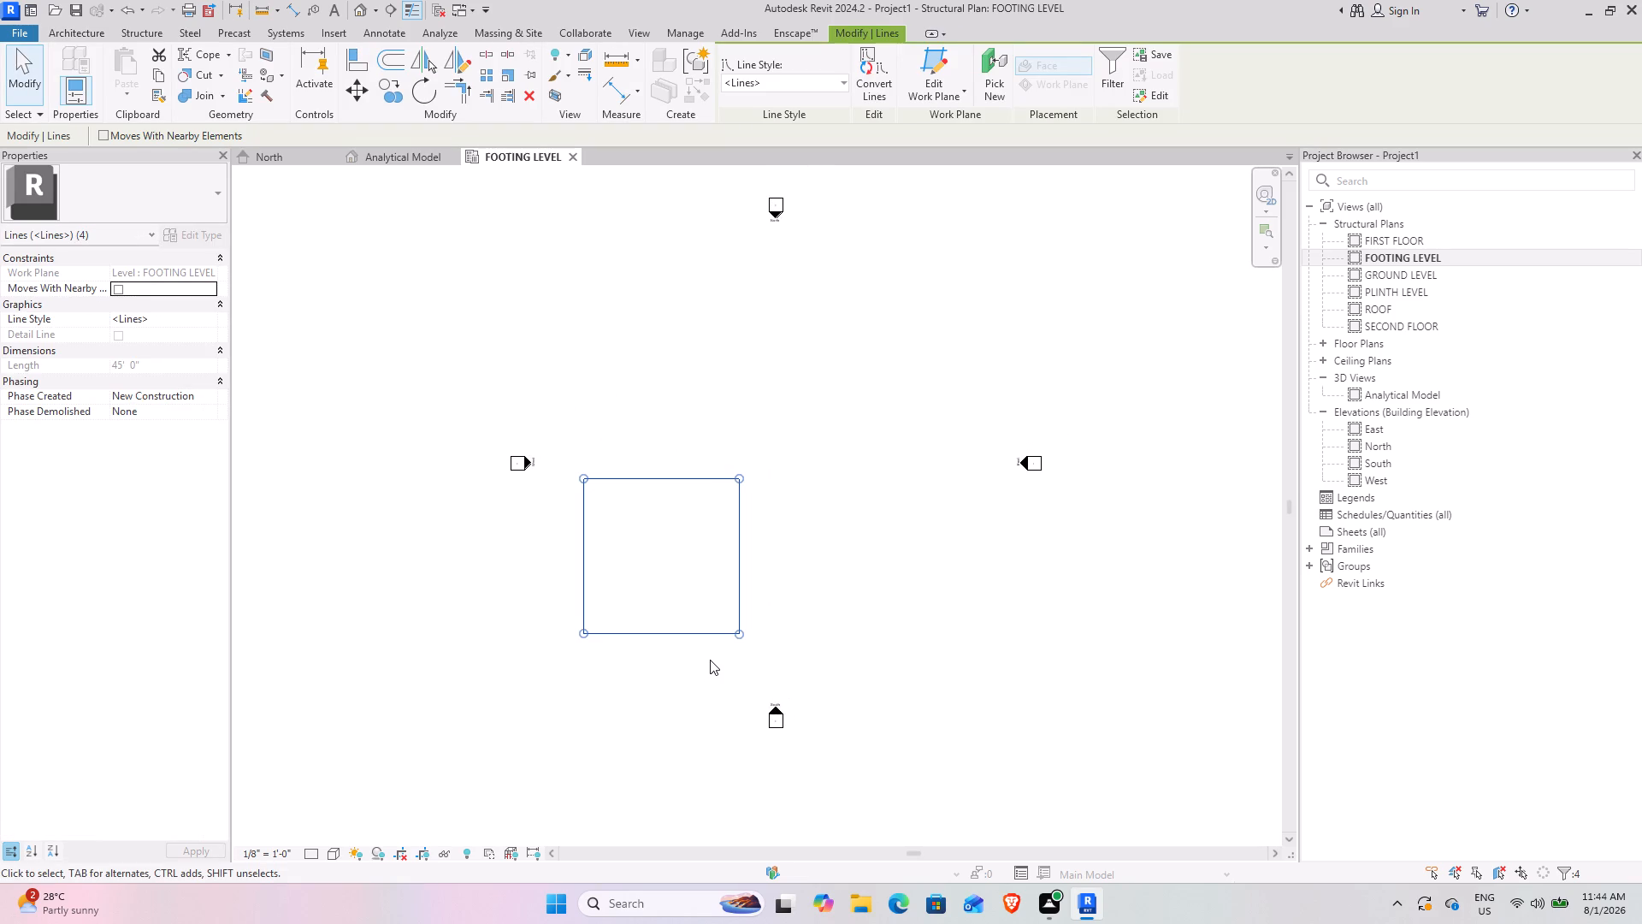
{"action": "left_click_drag", "start_coordinate": [737, 524], "coordinate": [745, 480]}
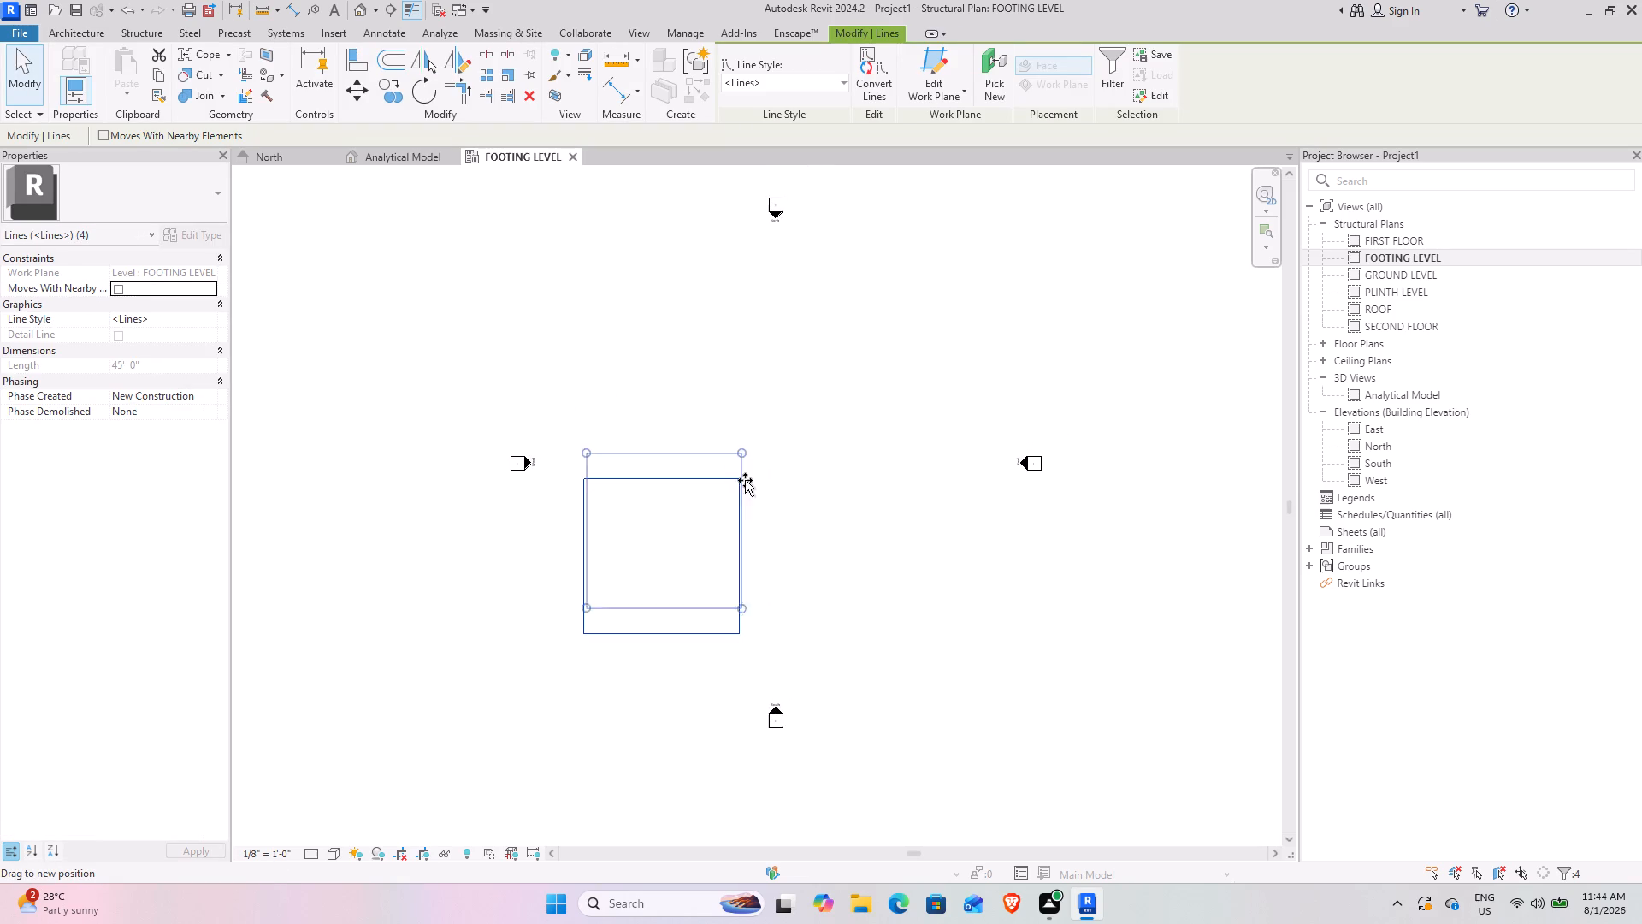
{"action": "left_click_drag", "start_coordinate": [745, 480], "coordinate": [836, 403]}
{"action": "left_click", "coordinate": [927, 630]}
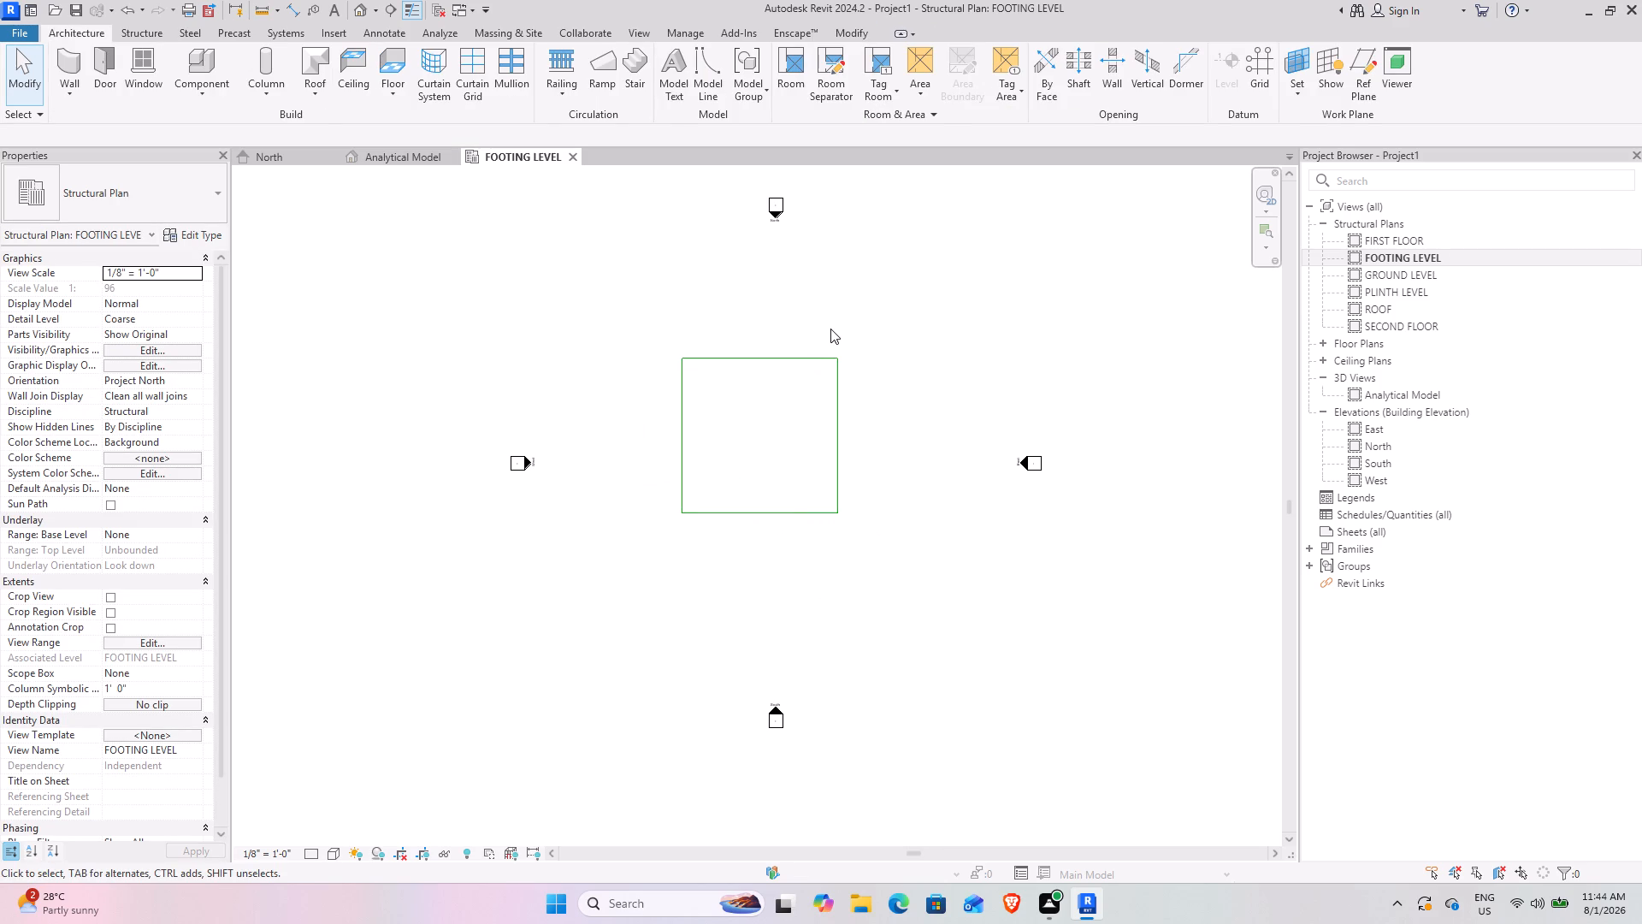
Place four column grids by picking the square's edges with a 2' offset inward, vertical sides first, then the upper and lower edges.
{"action": "scroll", "coordinate": [818, 338], "scroll_direction": "up", "scroll_amount": 3}
{"action": "scroll", "coordinate": [779, 413], "scroll_direction": "up", "scroll_amount": 2}
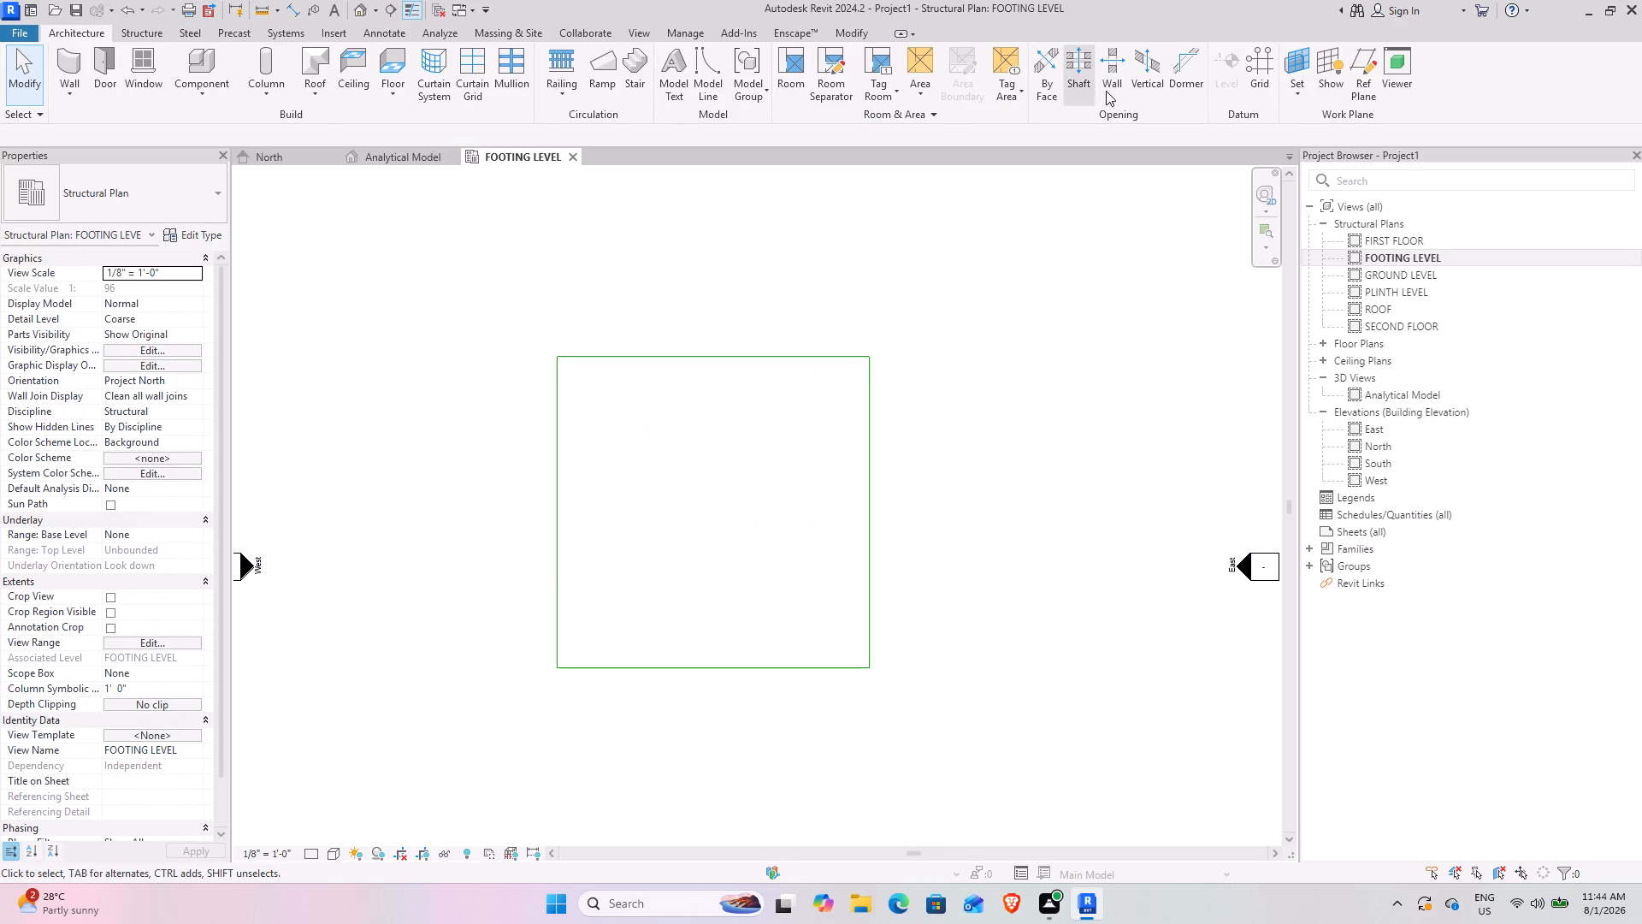
{"action": "left_click", "coordinate": [1258, 58]}
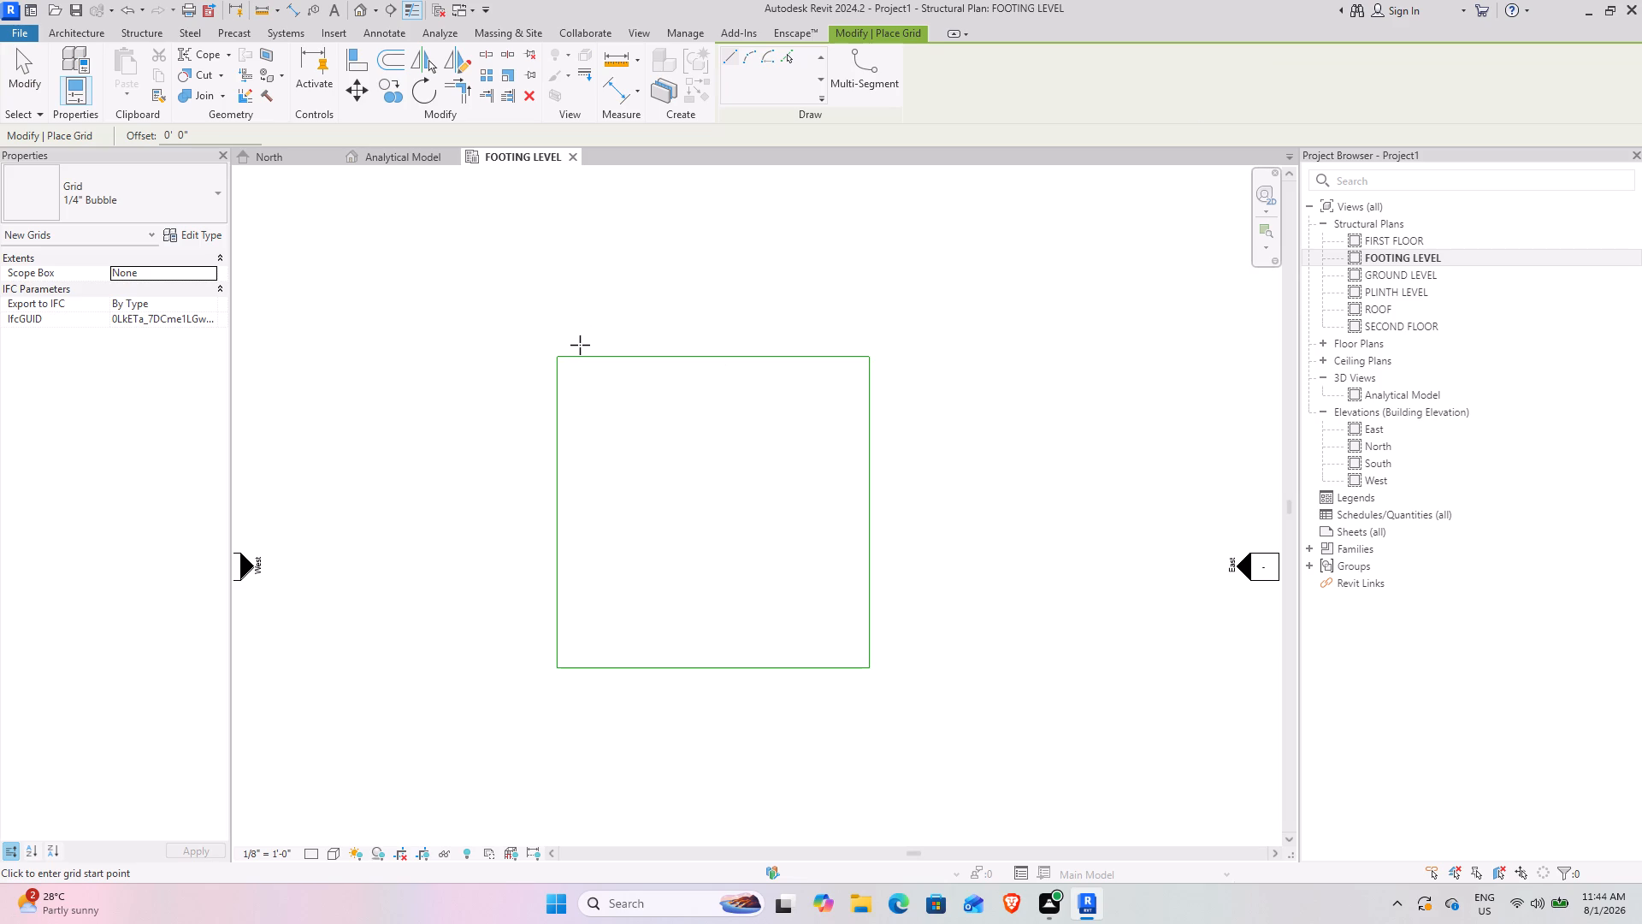
{"action": "scroll", "coordinate": [630, 425], "scroll_direction": "up", "scroll_amount": 2}
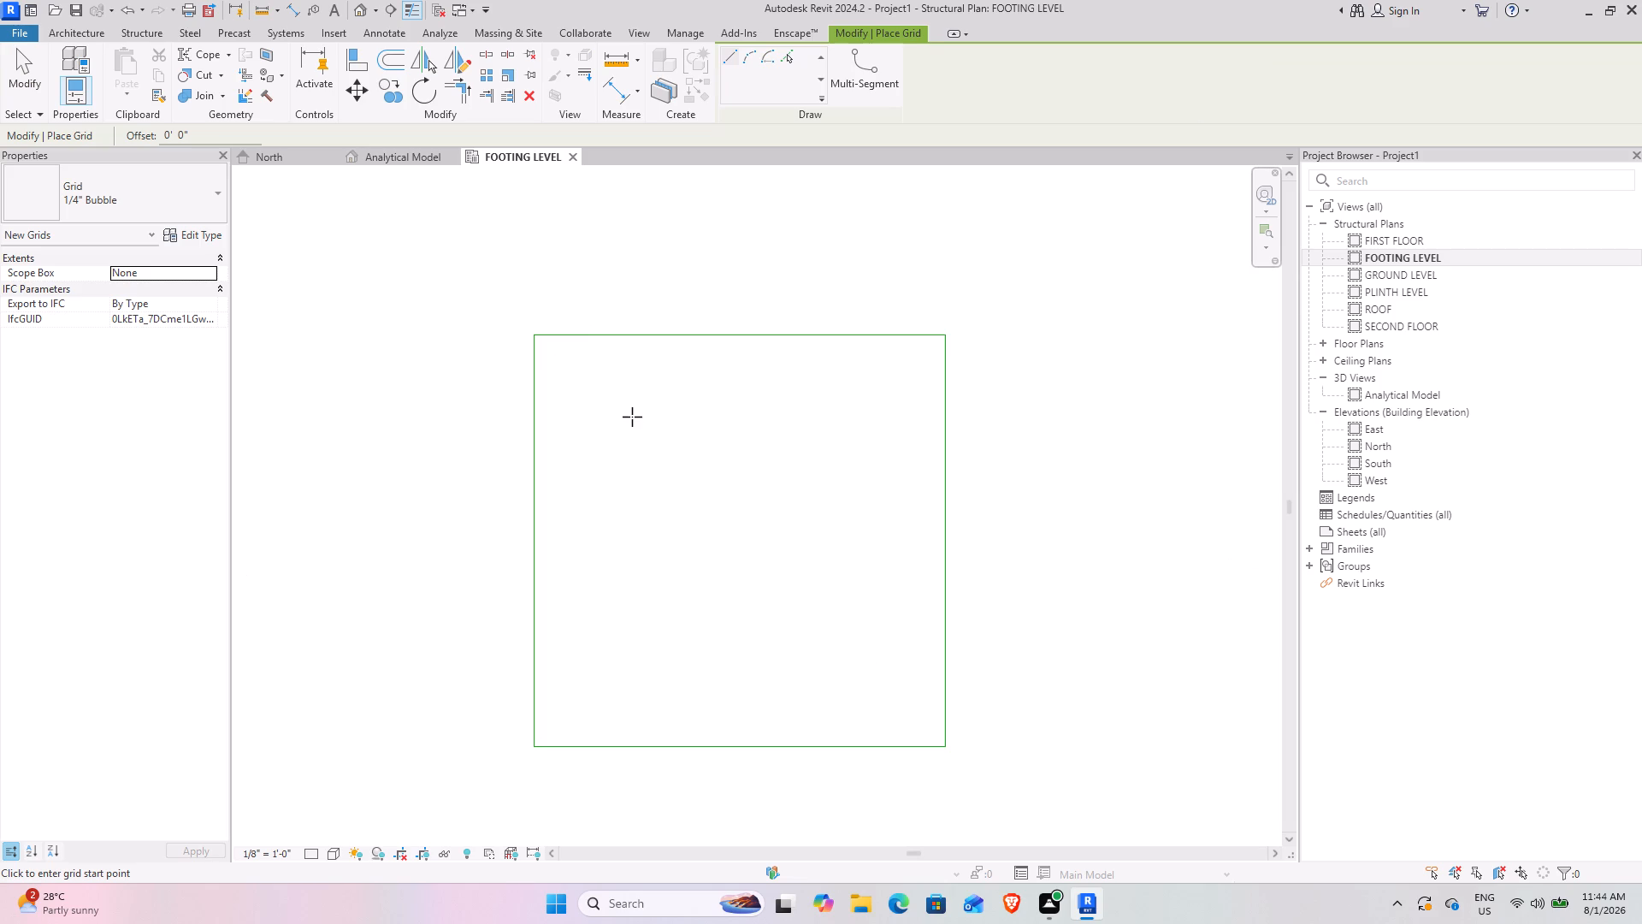
{"action": "middle_click_drag", "start_coordinate": [586, 507], "coordinate": [519, 507]}
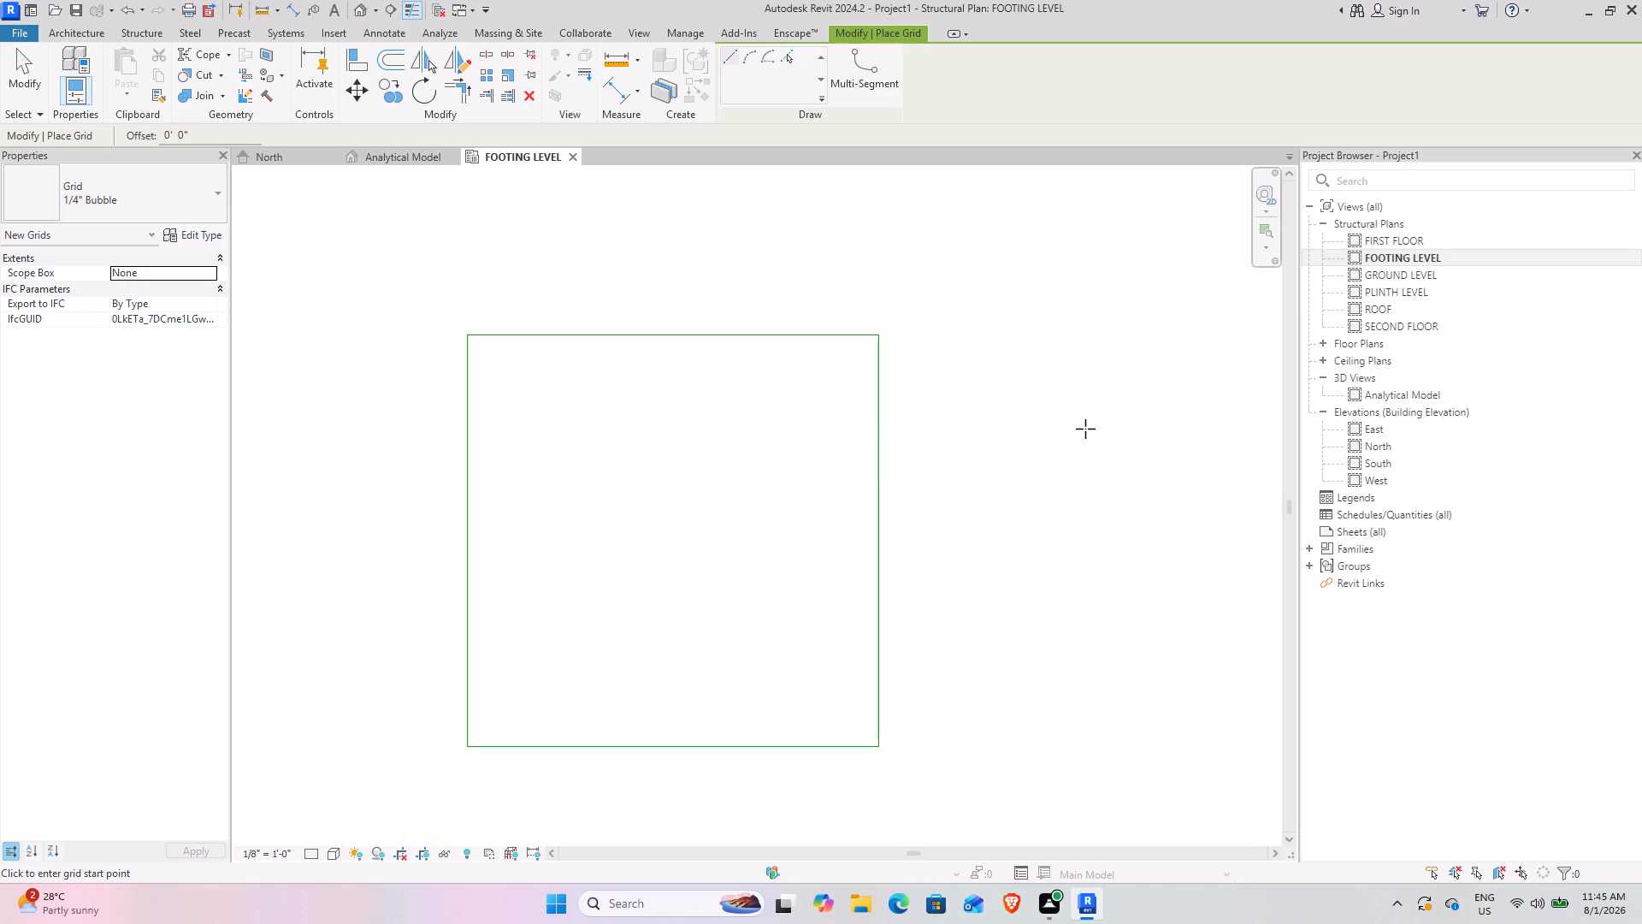
{"action": "left_click", "coordinate": [789, 65]}
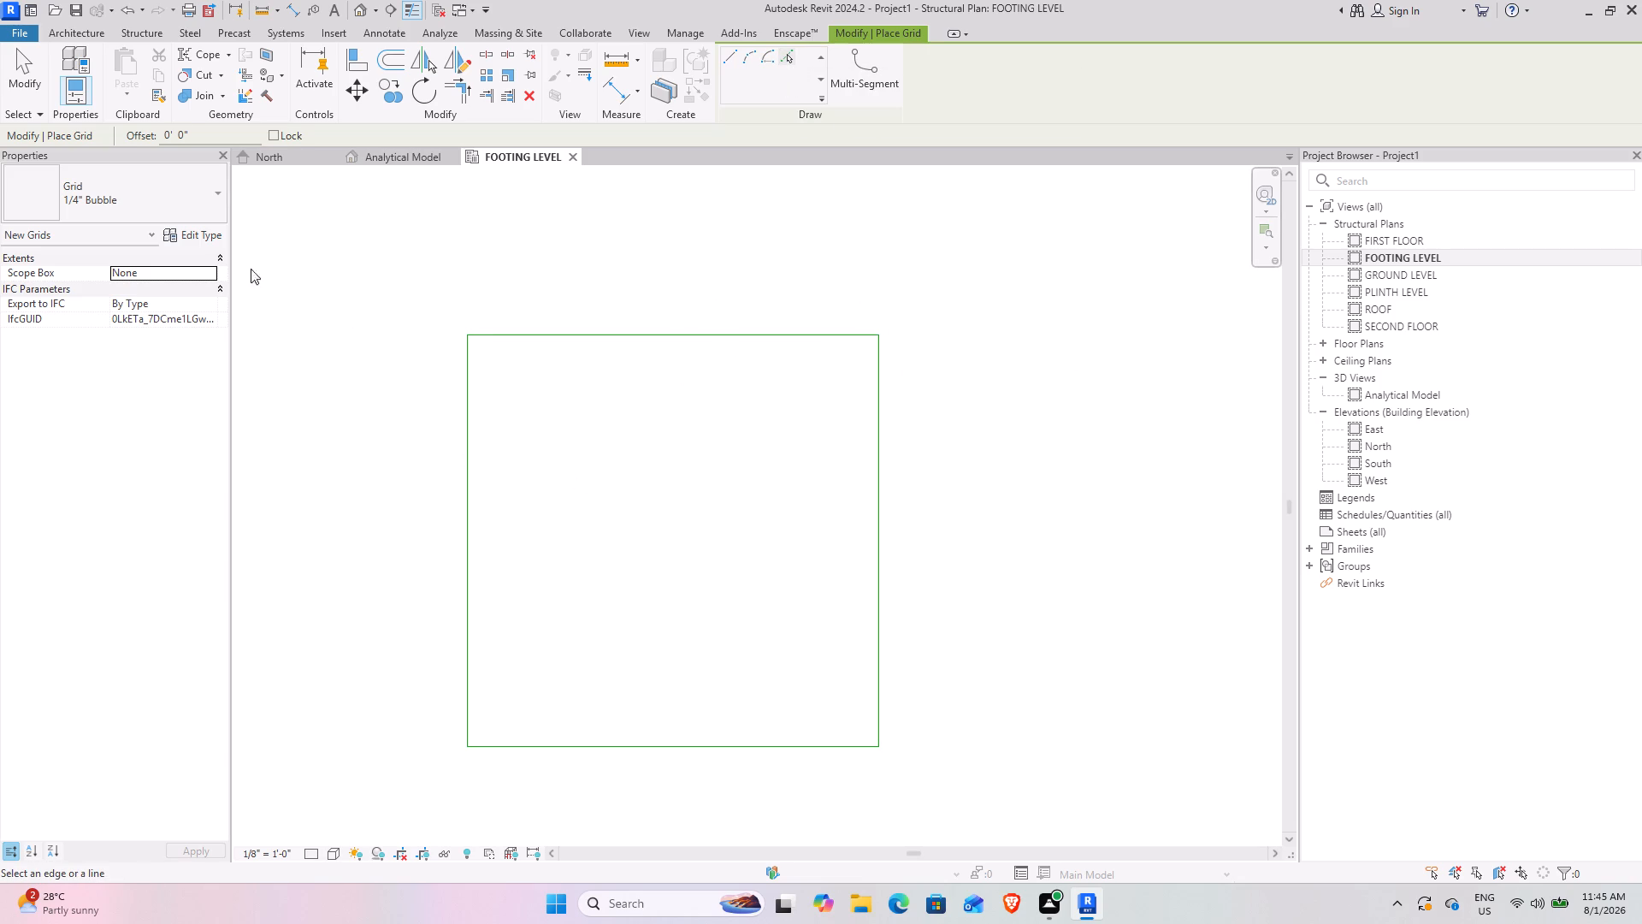
{"action": "left_click", "coordinate": [207, 133]}
{"action": "left_click_drag", "start_coordinate": [207, 133], "coordinate": [95, 134]}
{"action": "left_click_drag", "start_coordinate": [95, 134], "coordinate": [33, 126]}
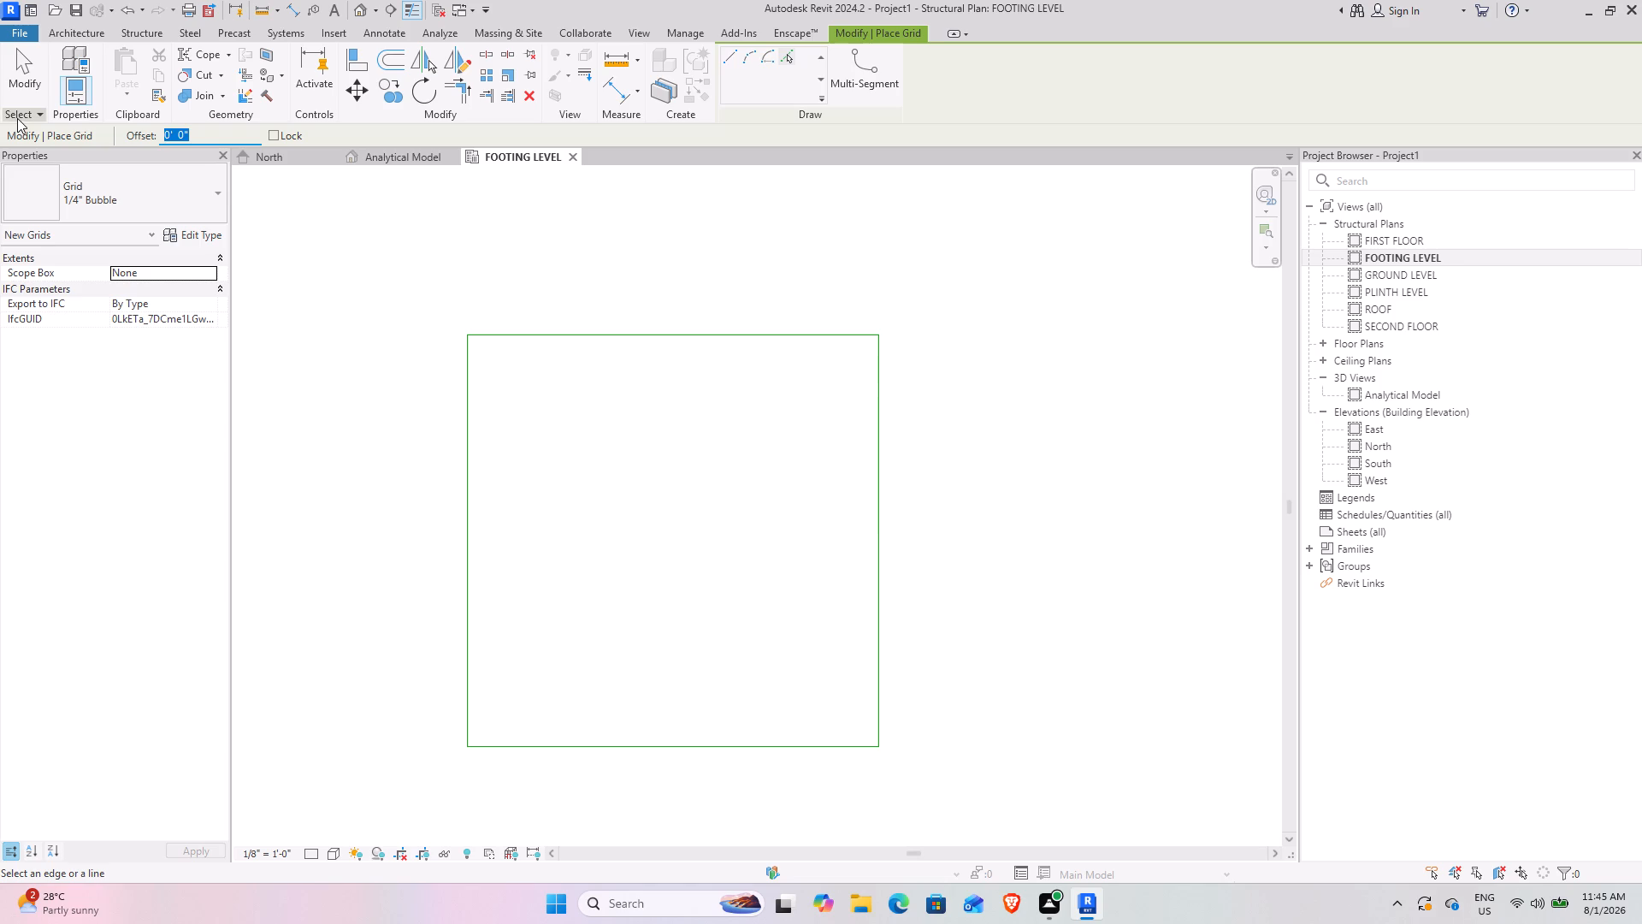
{"action": "type", "text": "2'"}
{"action": "key", "text": "Return"}
{"action": "left_click", "coordinate": [472, 506]}
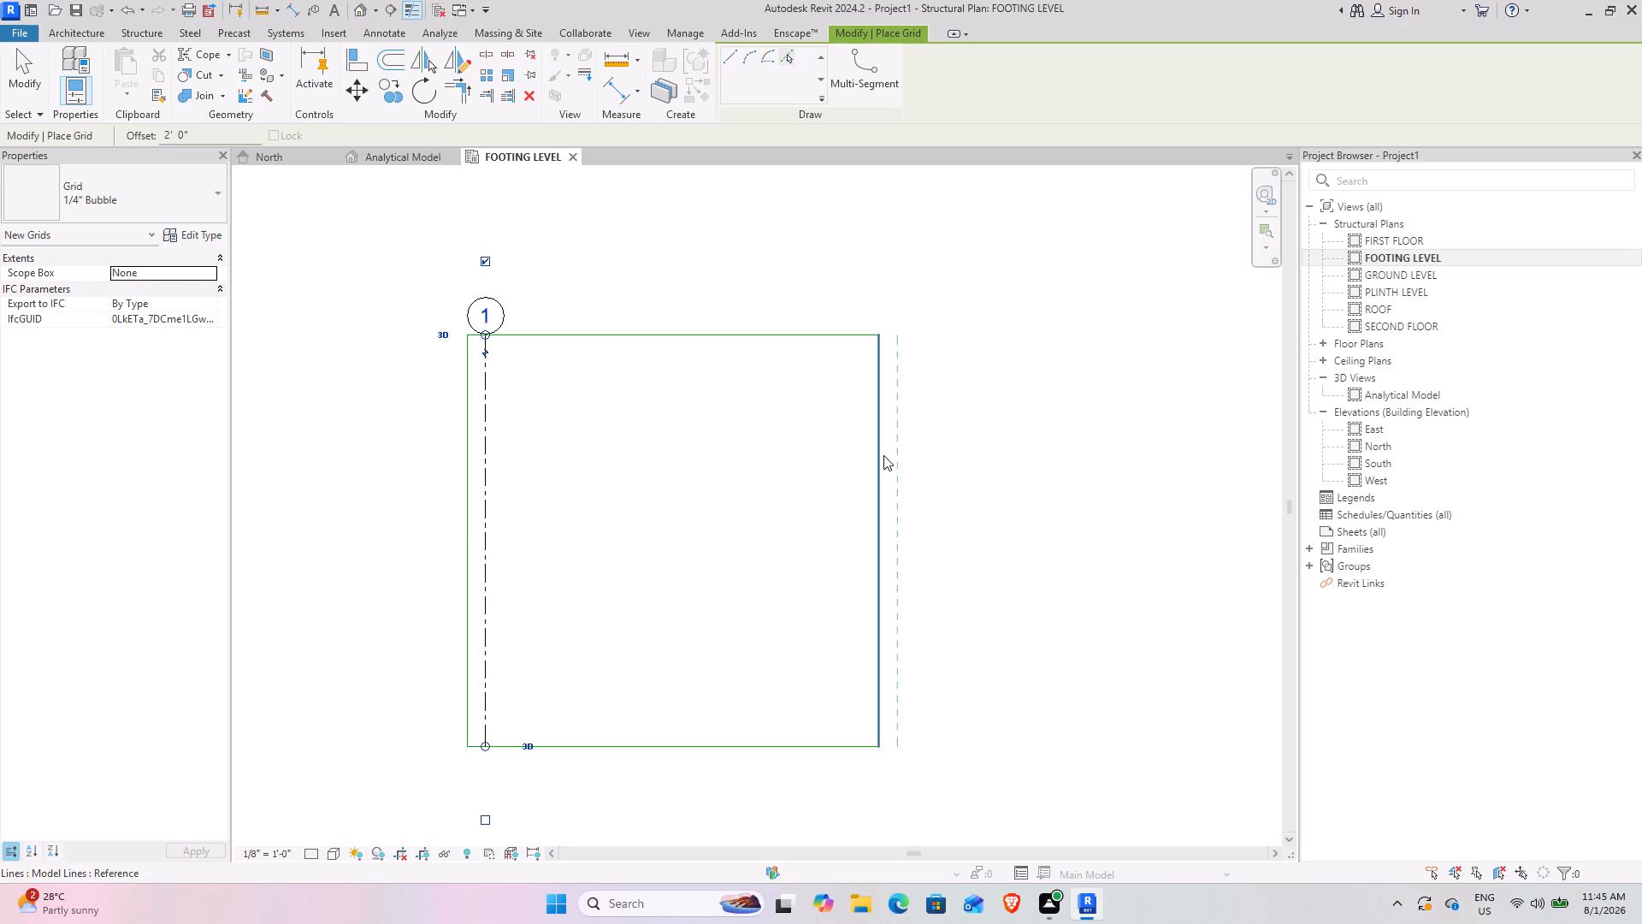
{"action": "left_click", "coordinate": [876, 455]}
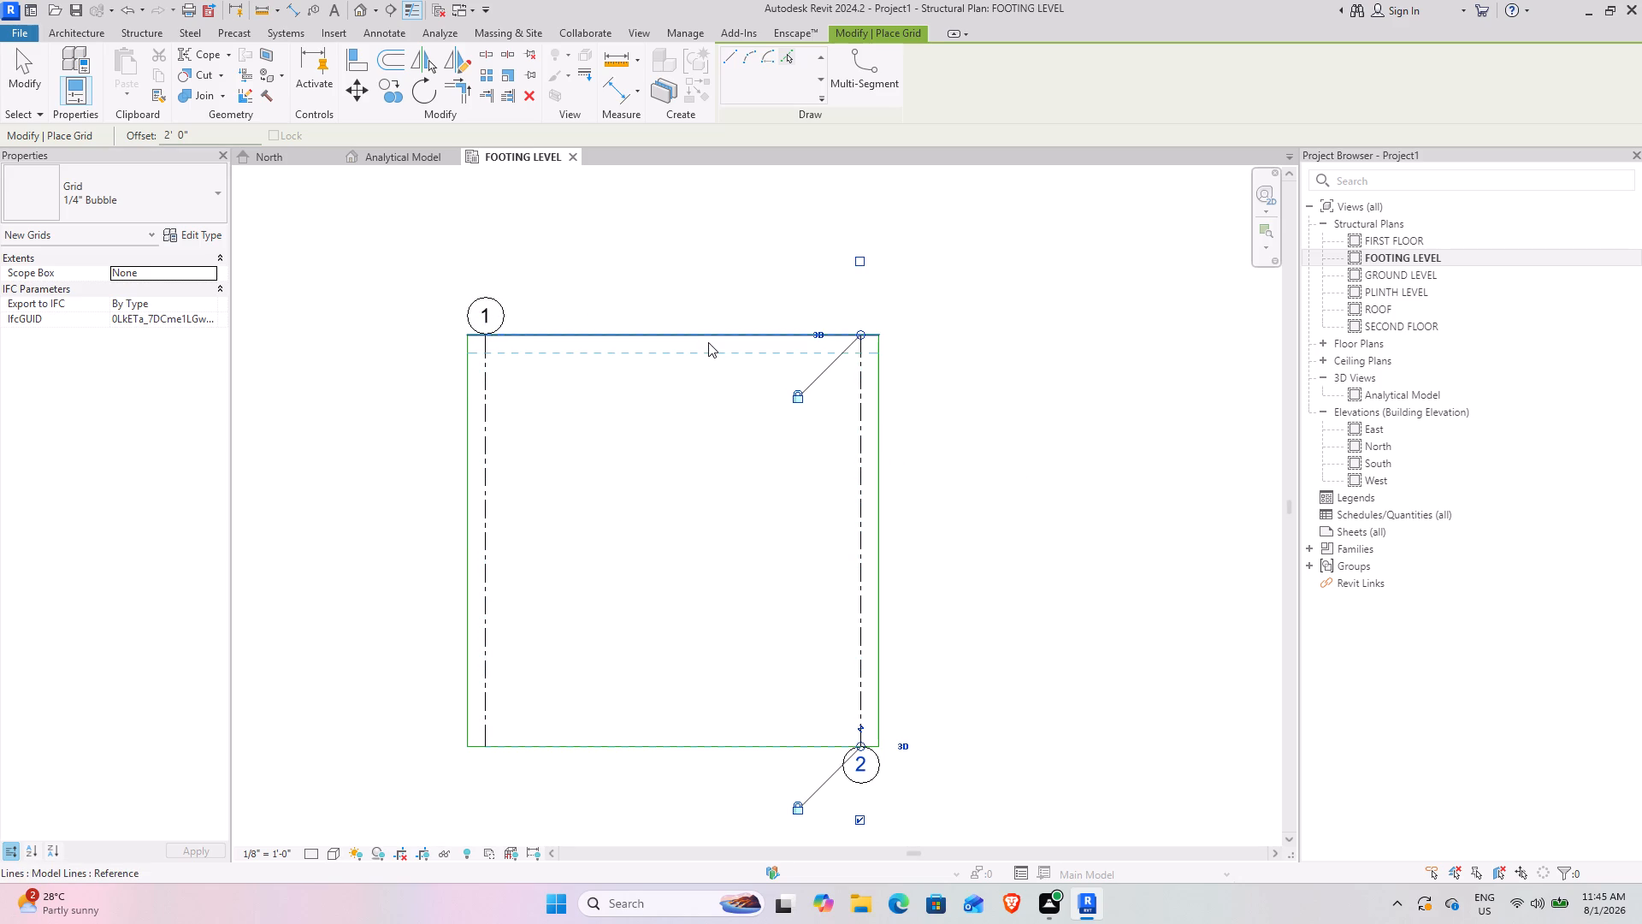
{"action": "left_click", "coordinate": [708, 342]}
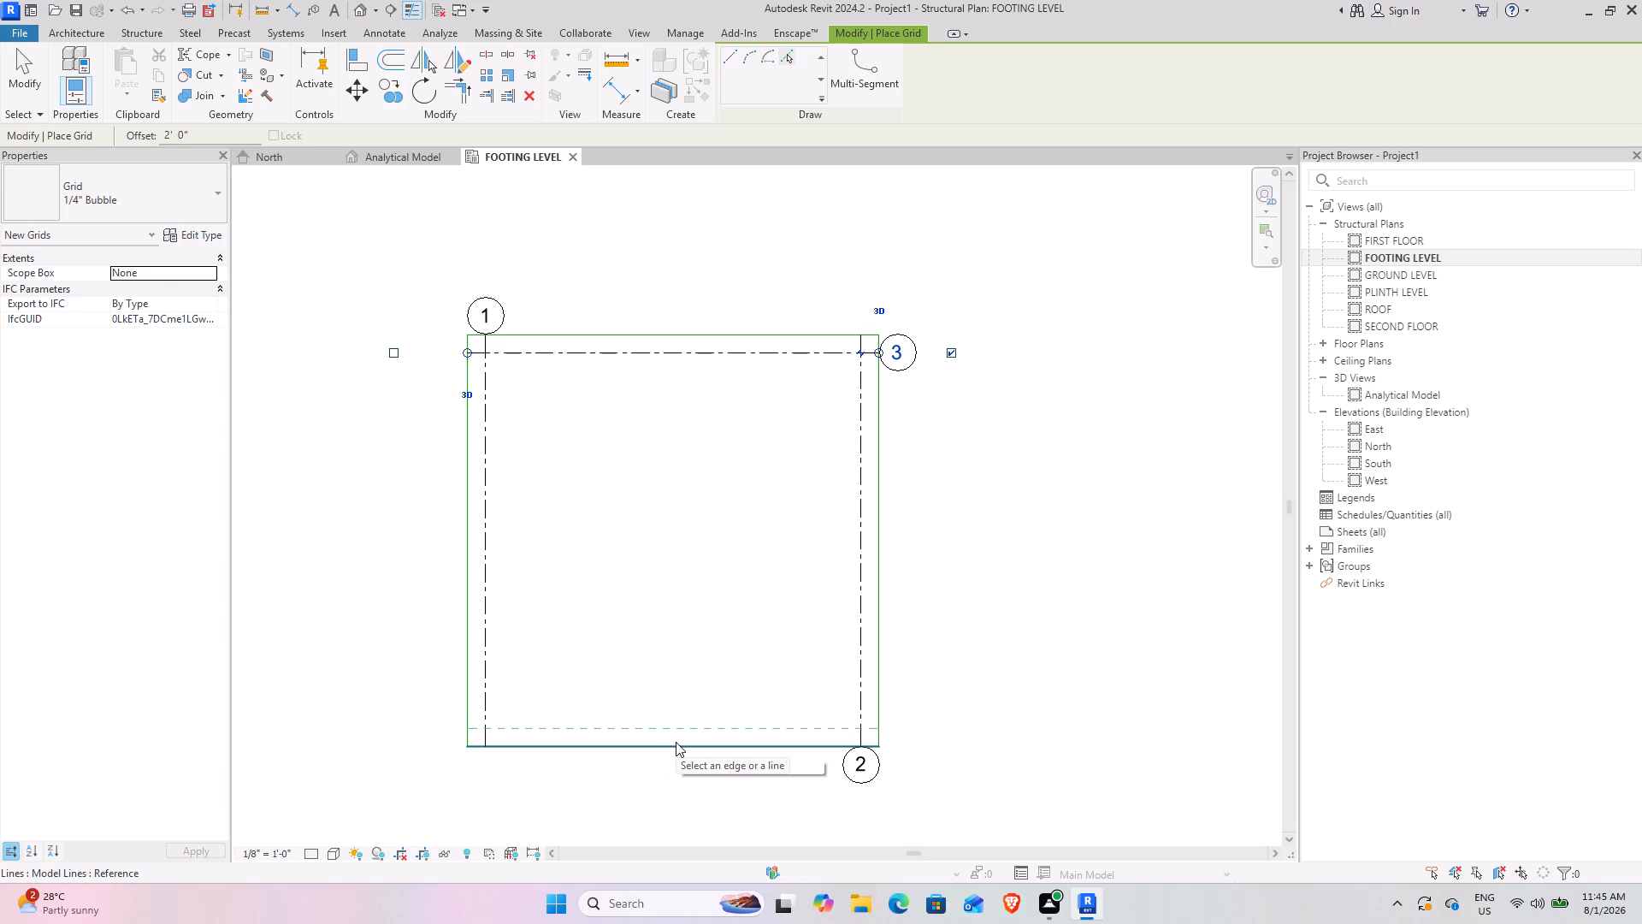
{"action": "left_click", "coordinate": [676, 742]}
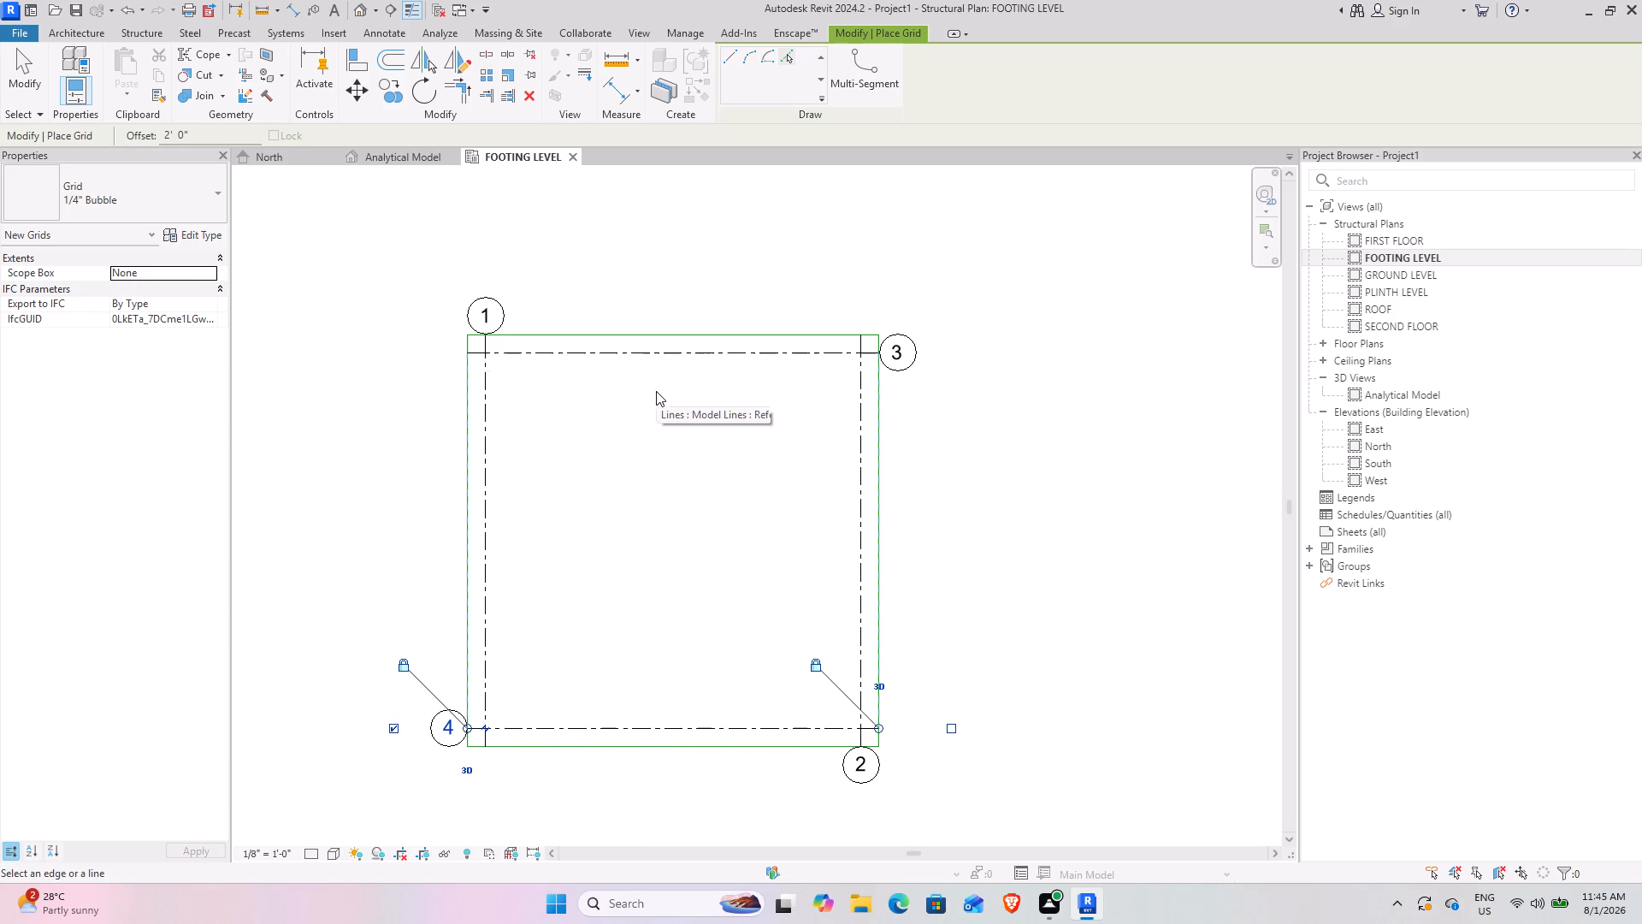
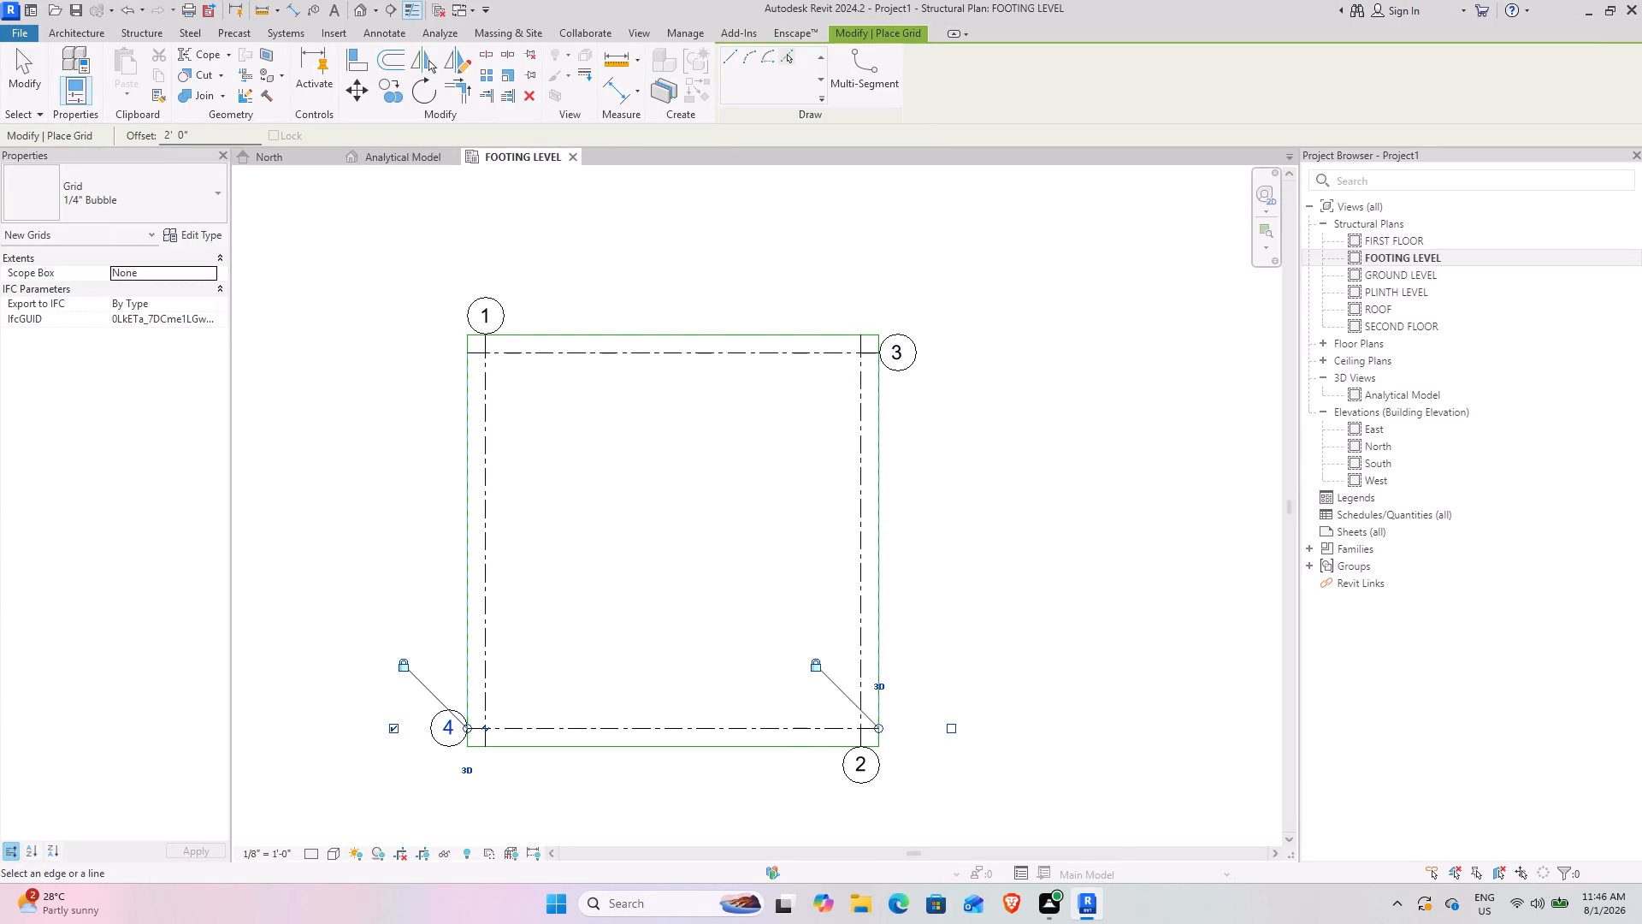
Place six vertical grids at successive 5.85' offsets, starting from grid 1 and filling the space up to grid 2.
{"action": "left_click_drag", "start_coordinate": [217, 134], "coordinate": [100, 136]}
{"action": "type", "text": "5.8"}
{"action": "key", "text": "5"}
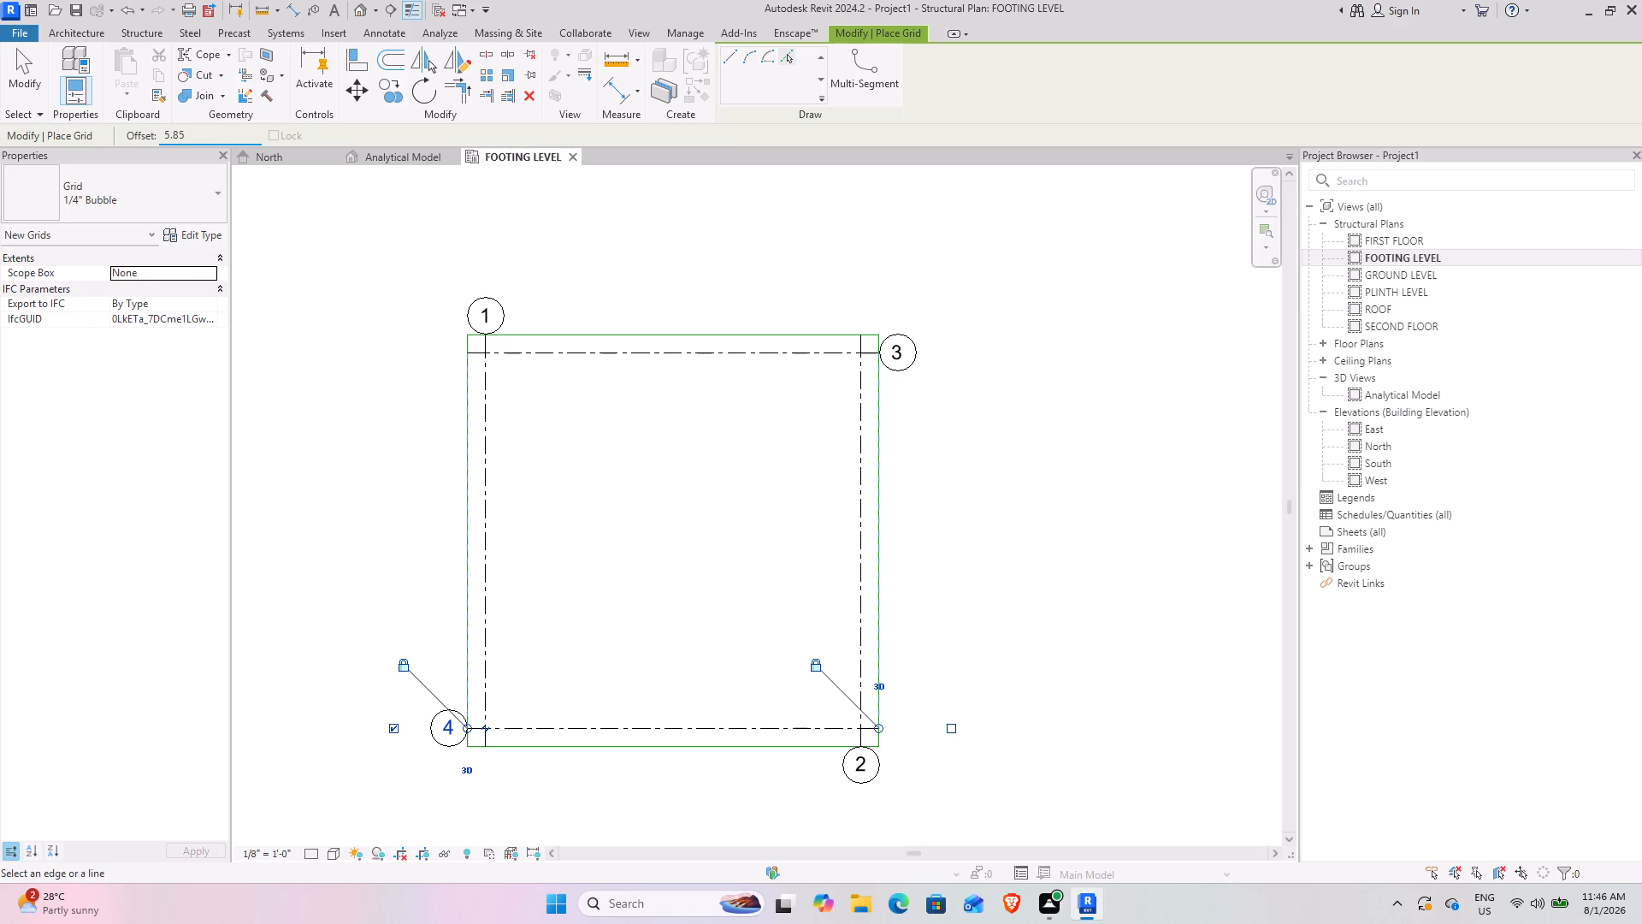
{"action": "key", "text": "apostrophe"}
{"action": "key", "text": "Return"}
{"action": "left_click", "coordinate": [489, 445]}
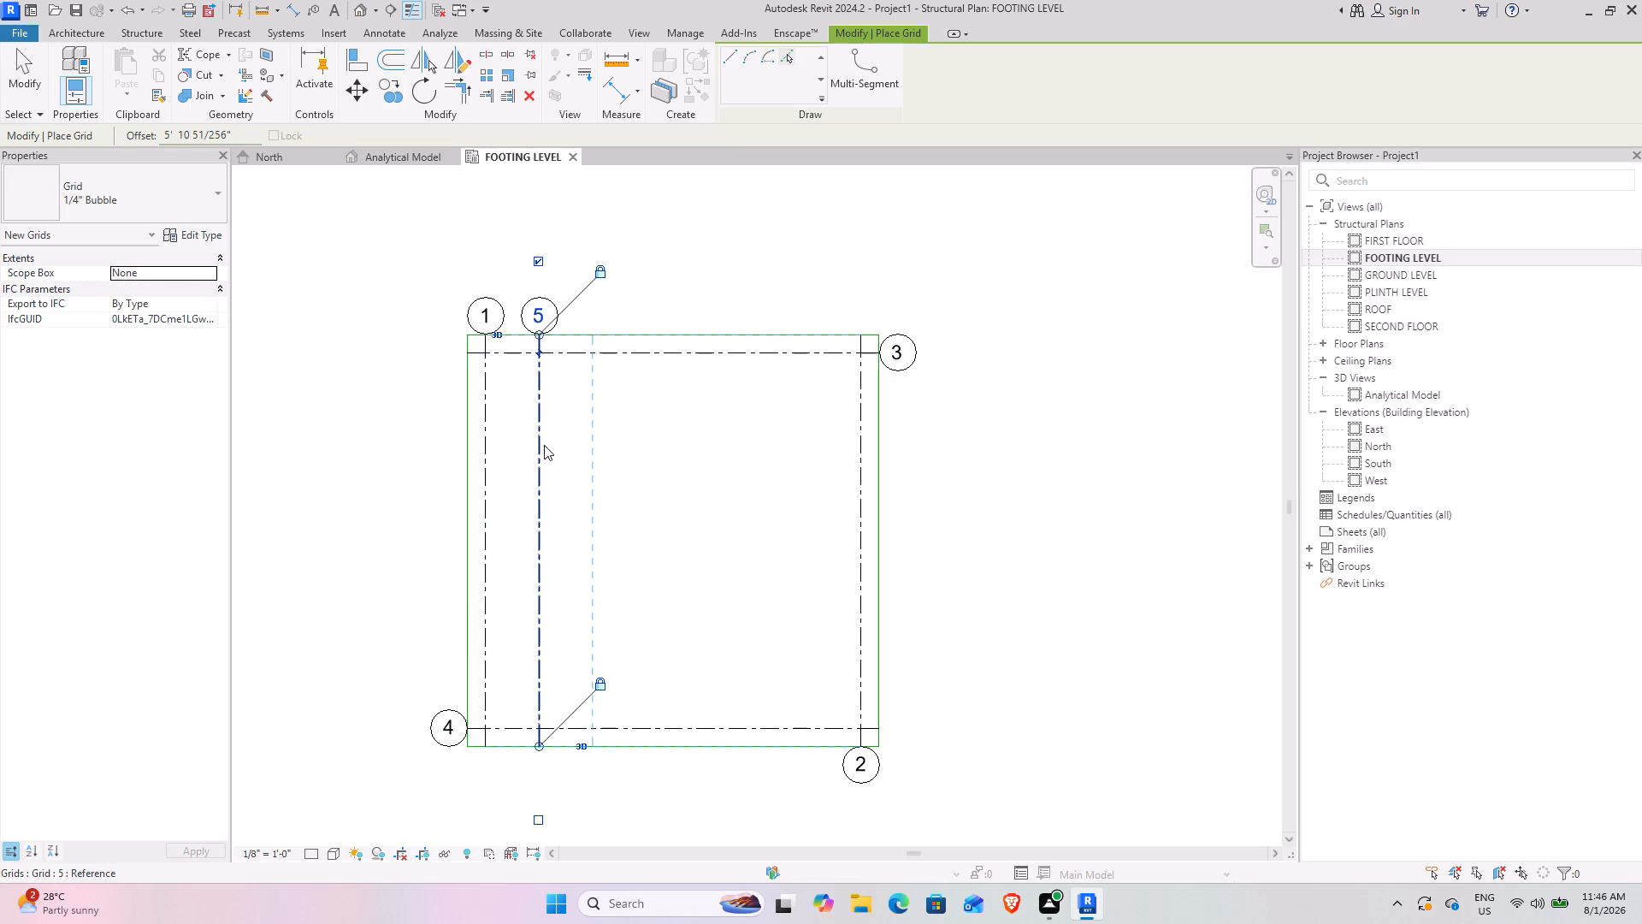
{"action": "left_click", "coordinate": [544, 445]}
{"action": "left_click", "coordinate": [595, 451]}
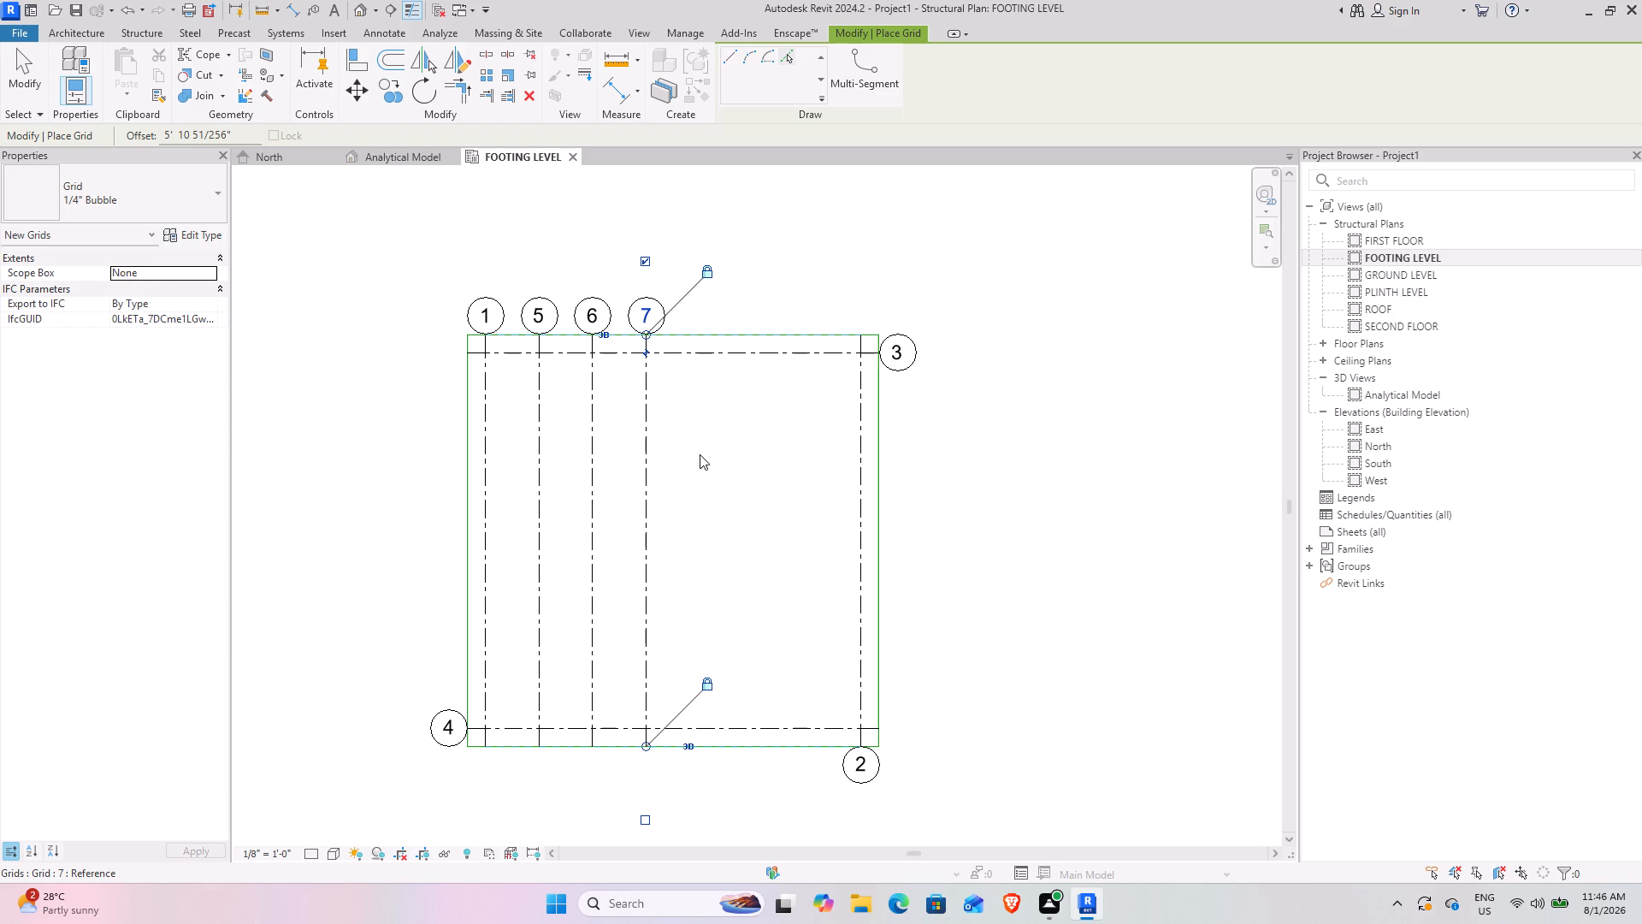
{"action": "left_click", "coordinate": [648, 470]}
{"action": "left_click", "coordinate": [699, 471]}
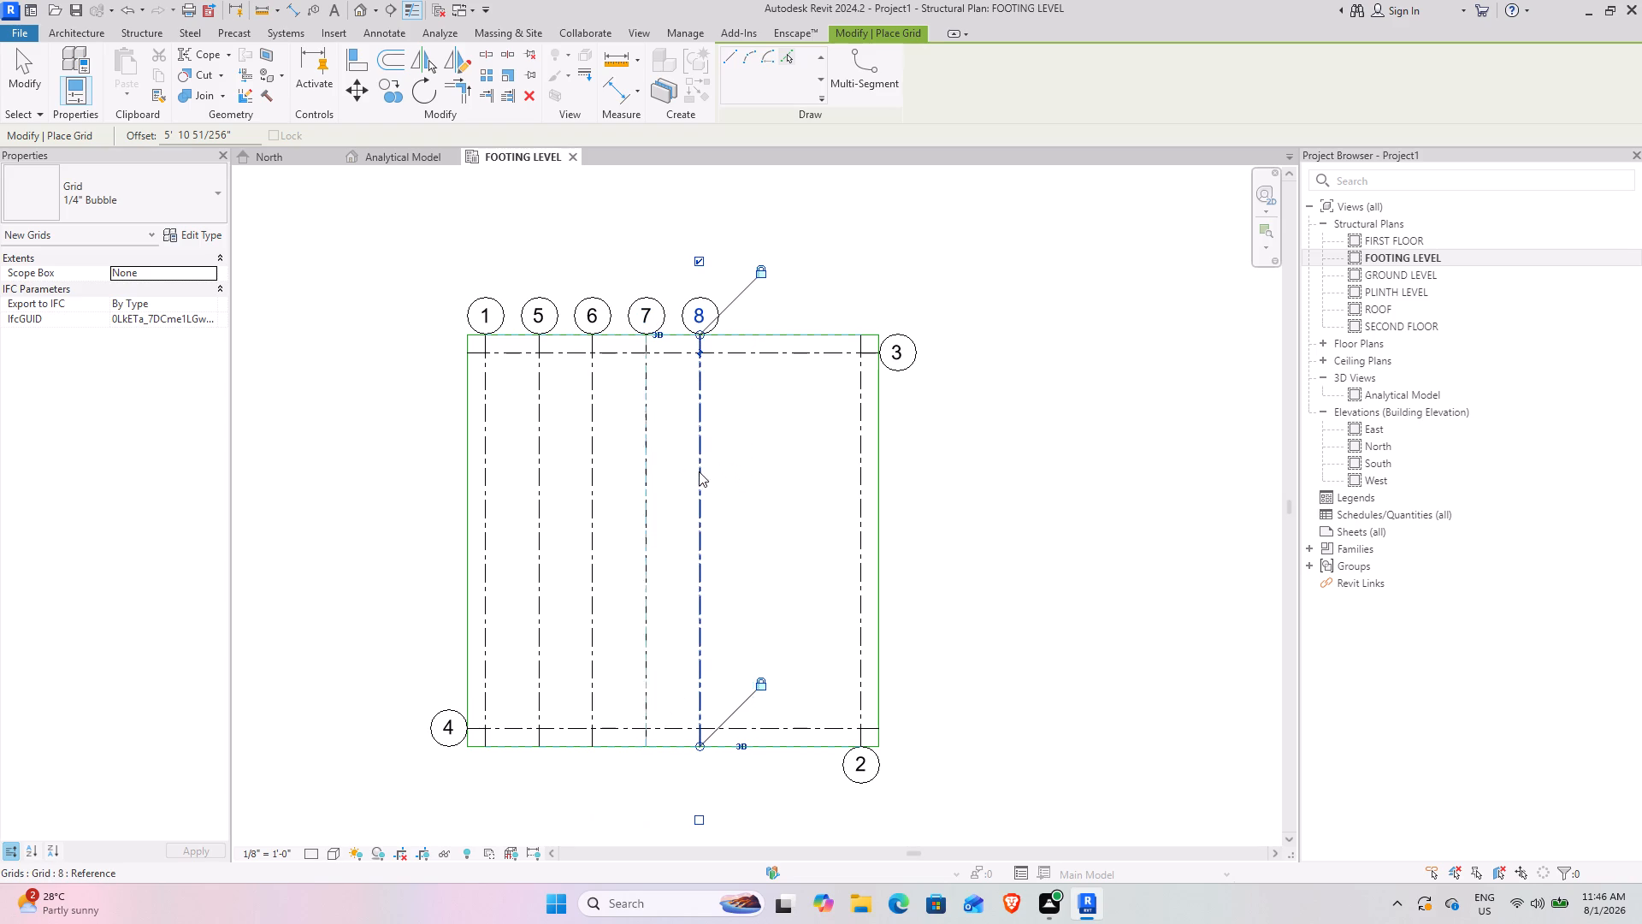
{"action": "key", "text": "ctrl+z"}
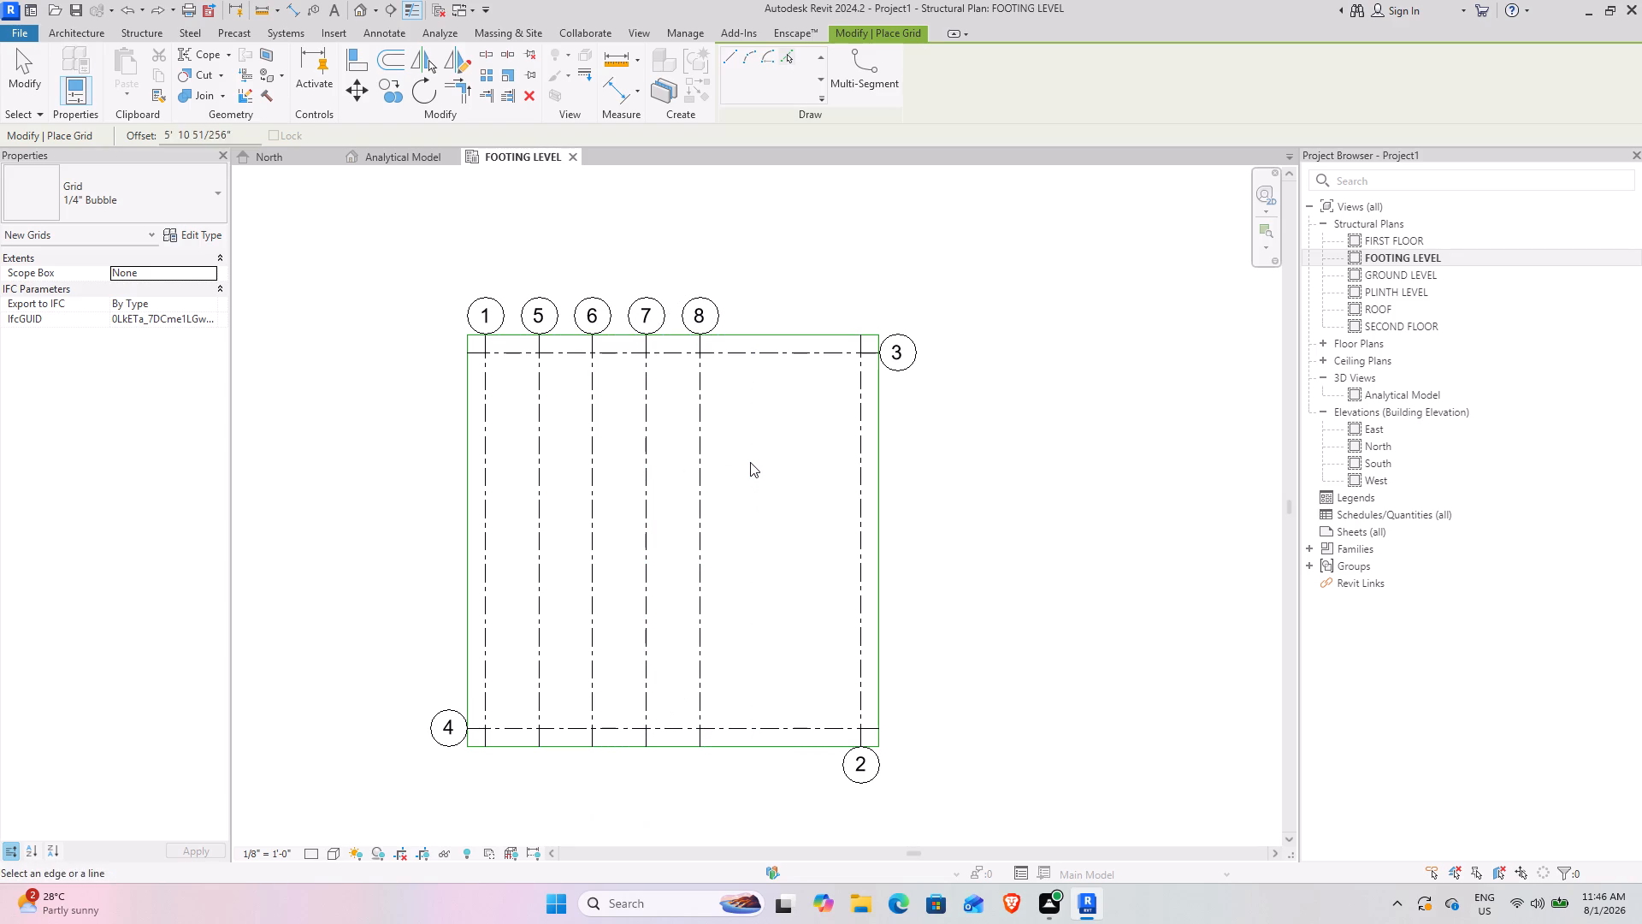
{"action": "key", "text": "ctrl+z"}
{"action": "left_click", "coordinate": [652, 491]}
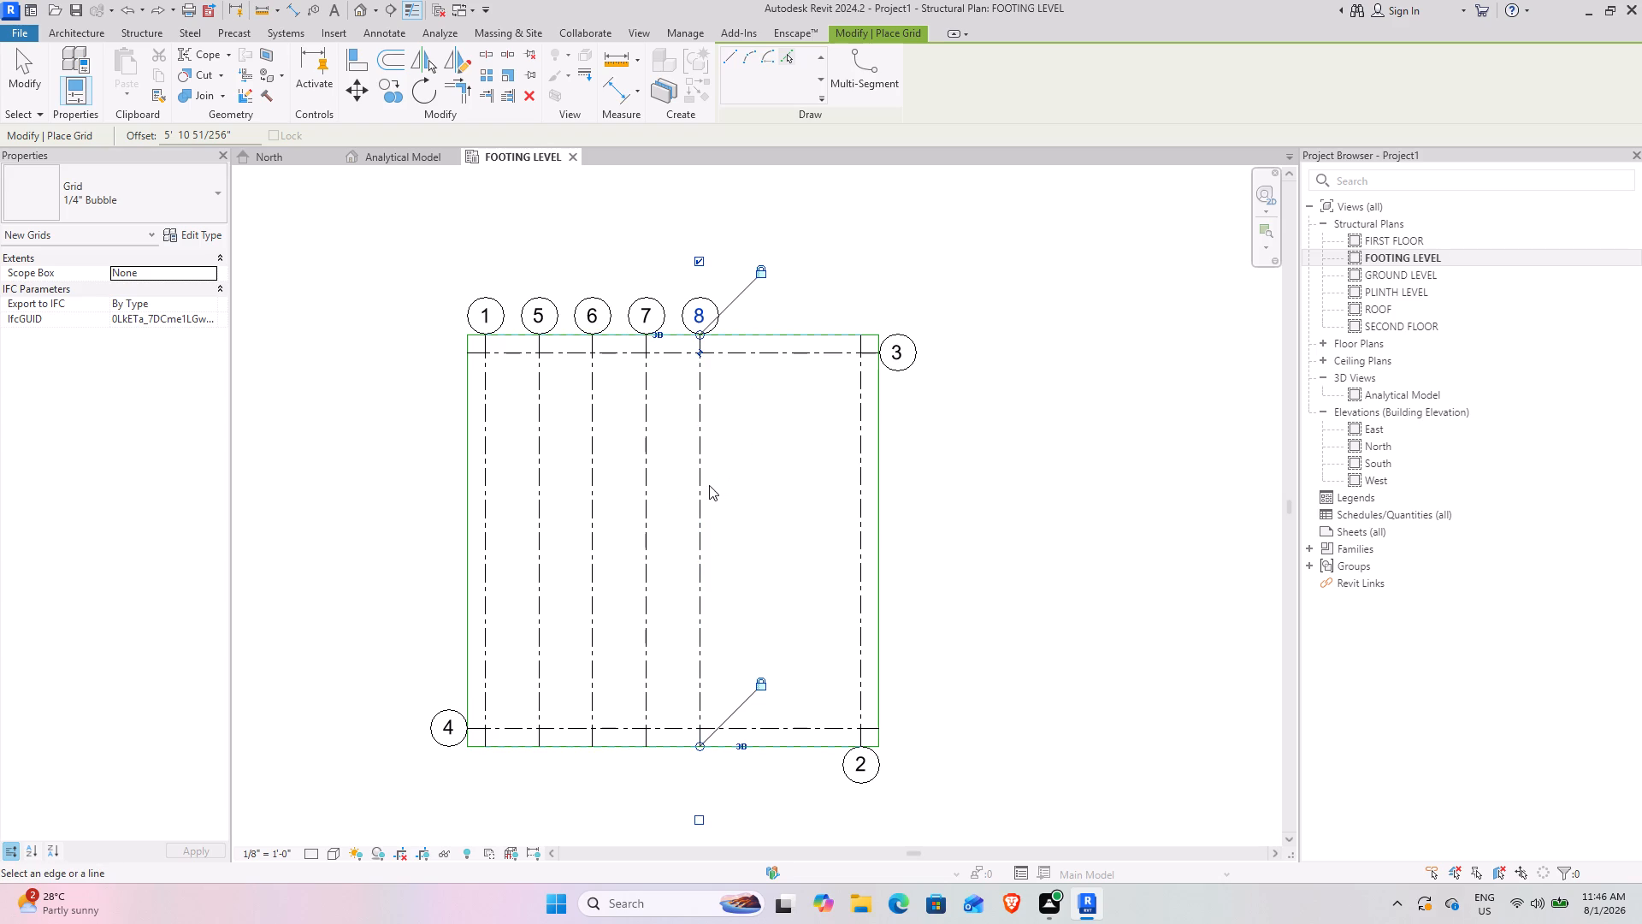
{"action": "left_click", "coordinate": [701, 490]}
{"action": "left_click", "coordinate": [757, 489]}
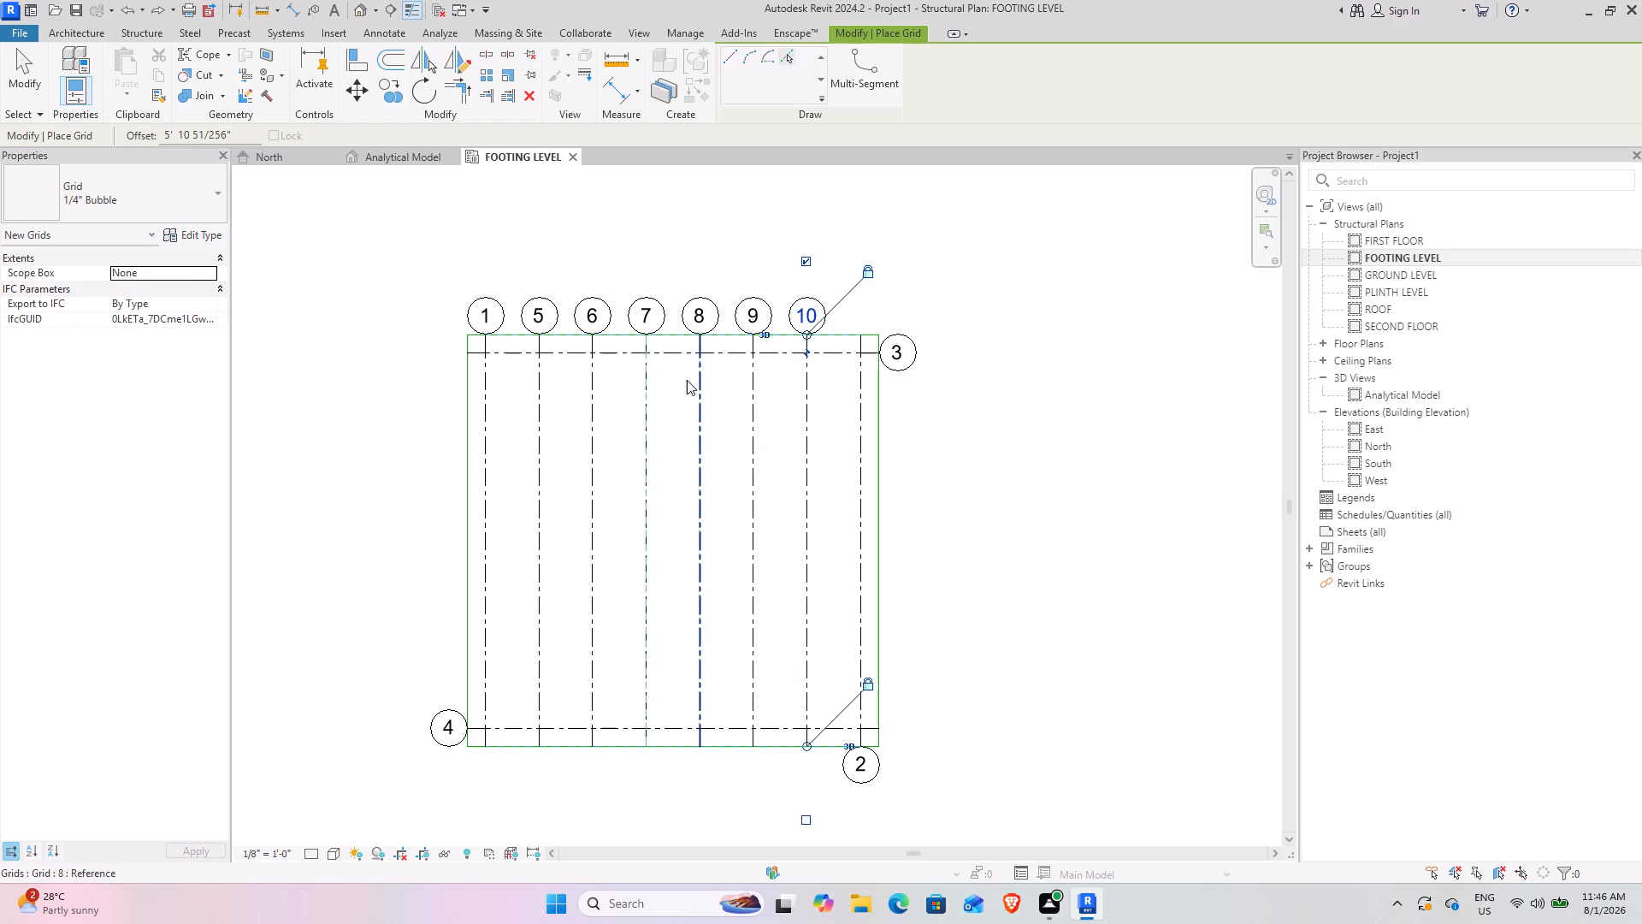
Place six horizontal grids at successive 5.85' offsets downward, starting from grid 3 and filling the space to grid 4.
{"action": "left_click", "coordinate": [682, 358]}
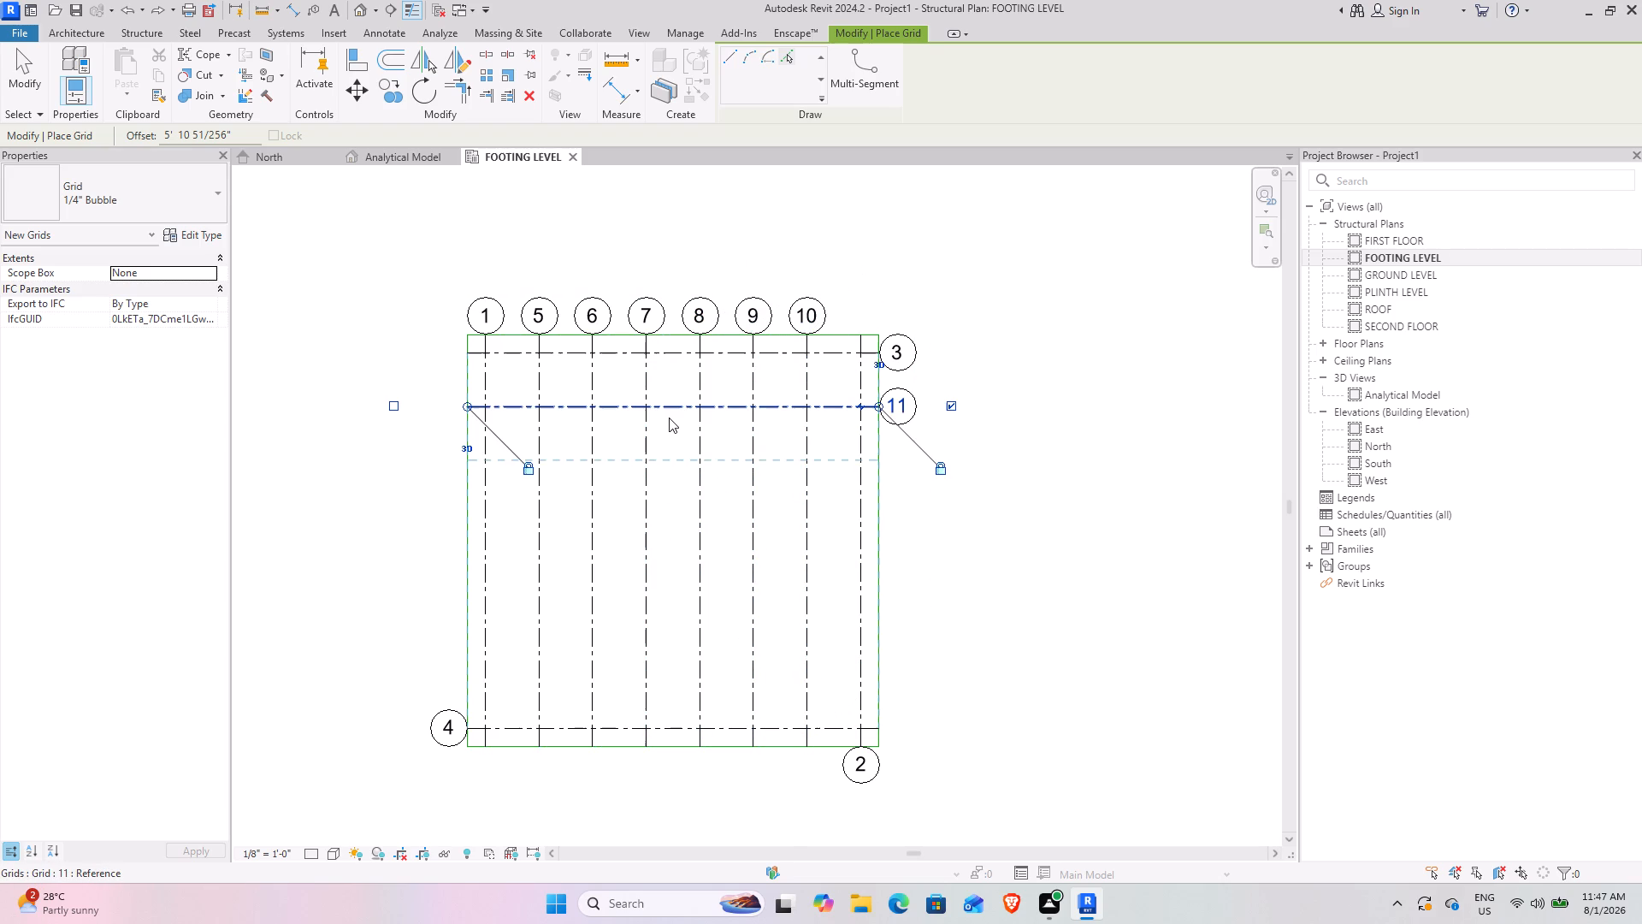
{"action": "left_click", "coordinate": [671, 410]}
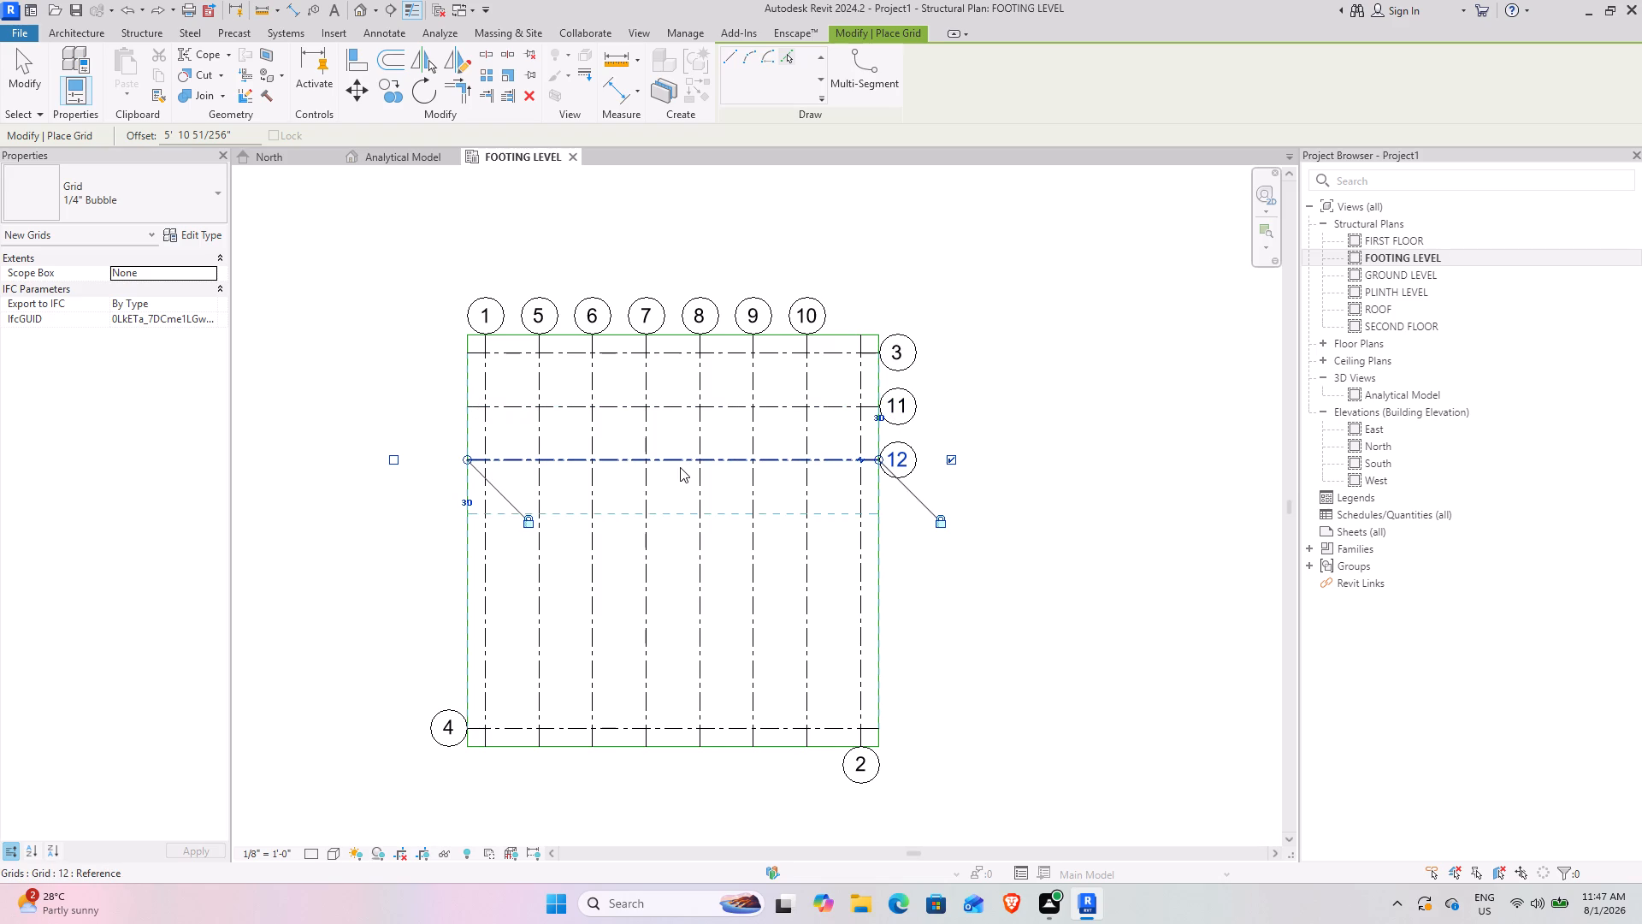
{"action": "left_click", "coordinate": [680, 467]}
{"action": "left_click", "coordinate": [667, 517]}
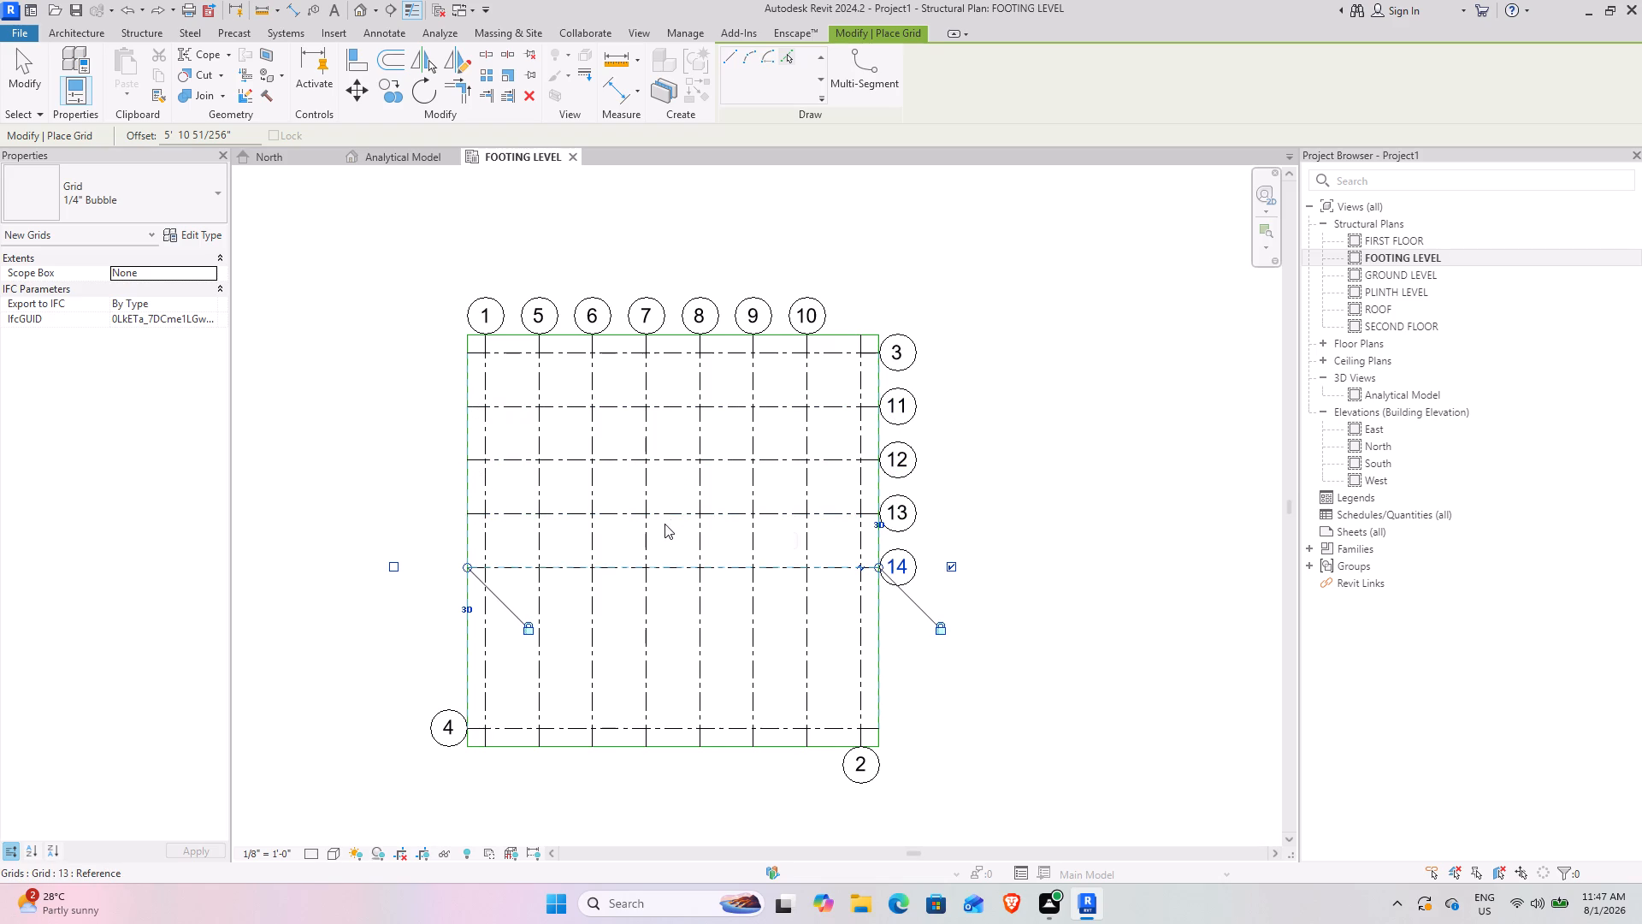
{"action": "left_click", "coordinate": [659, 572]}
{"action": "left_click", "coordinate": [670, 625]}
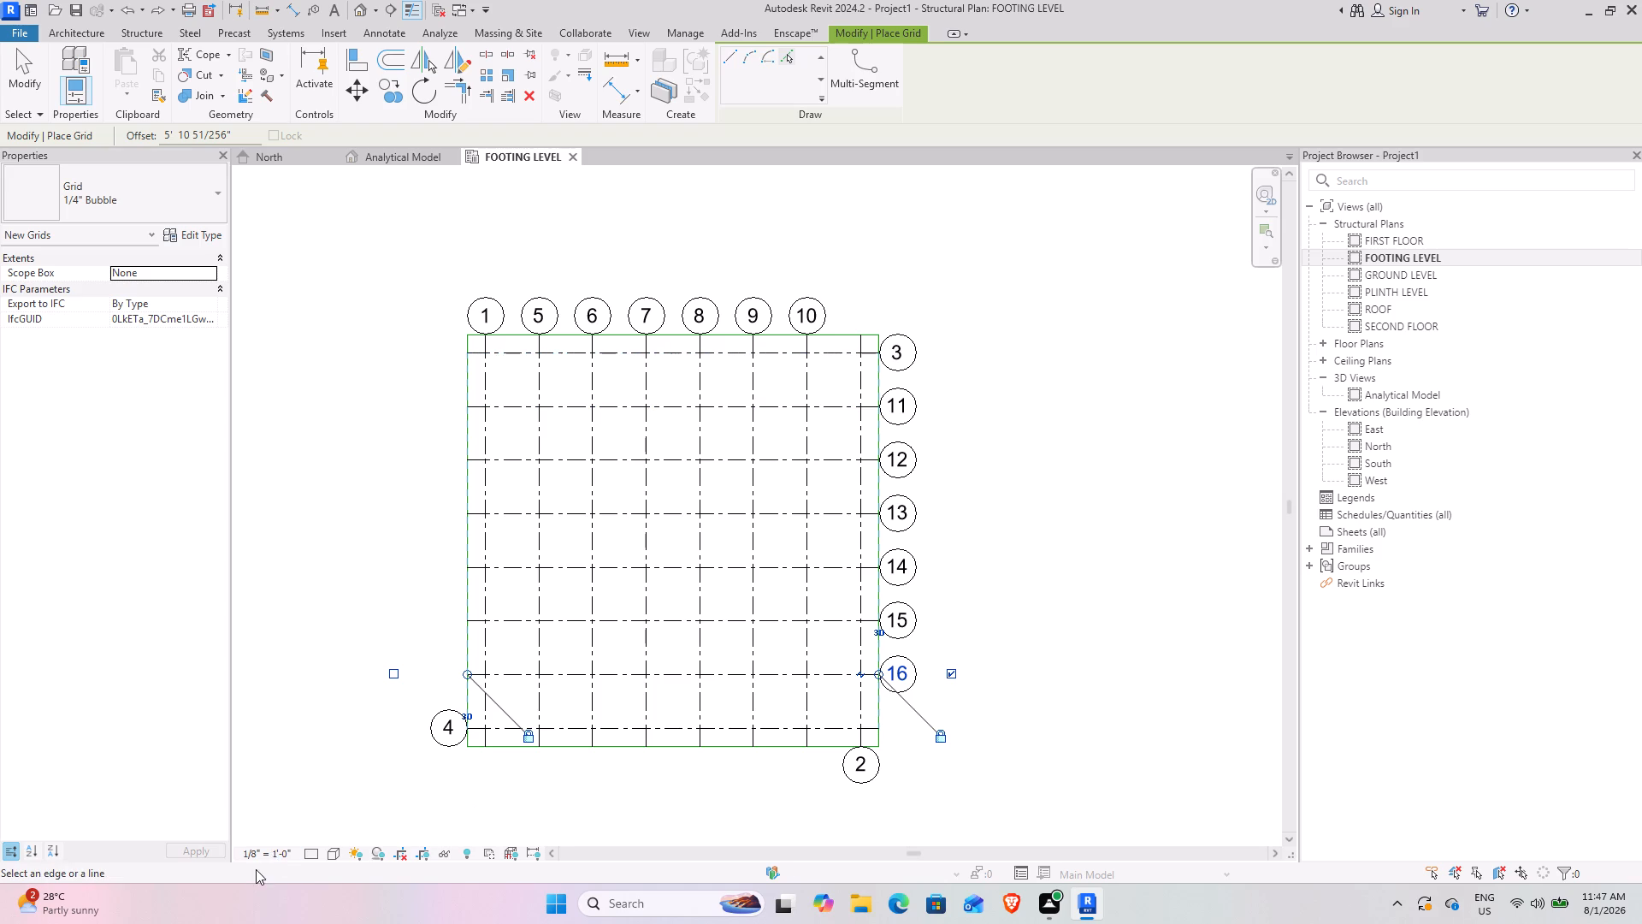
Set the plan's view scale to 1/4" = 1'-0" and end grid placement.
{"action": "left_click", "coordinate": [281, 848]}
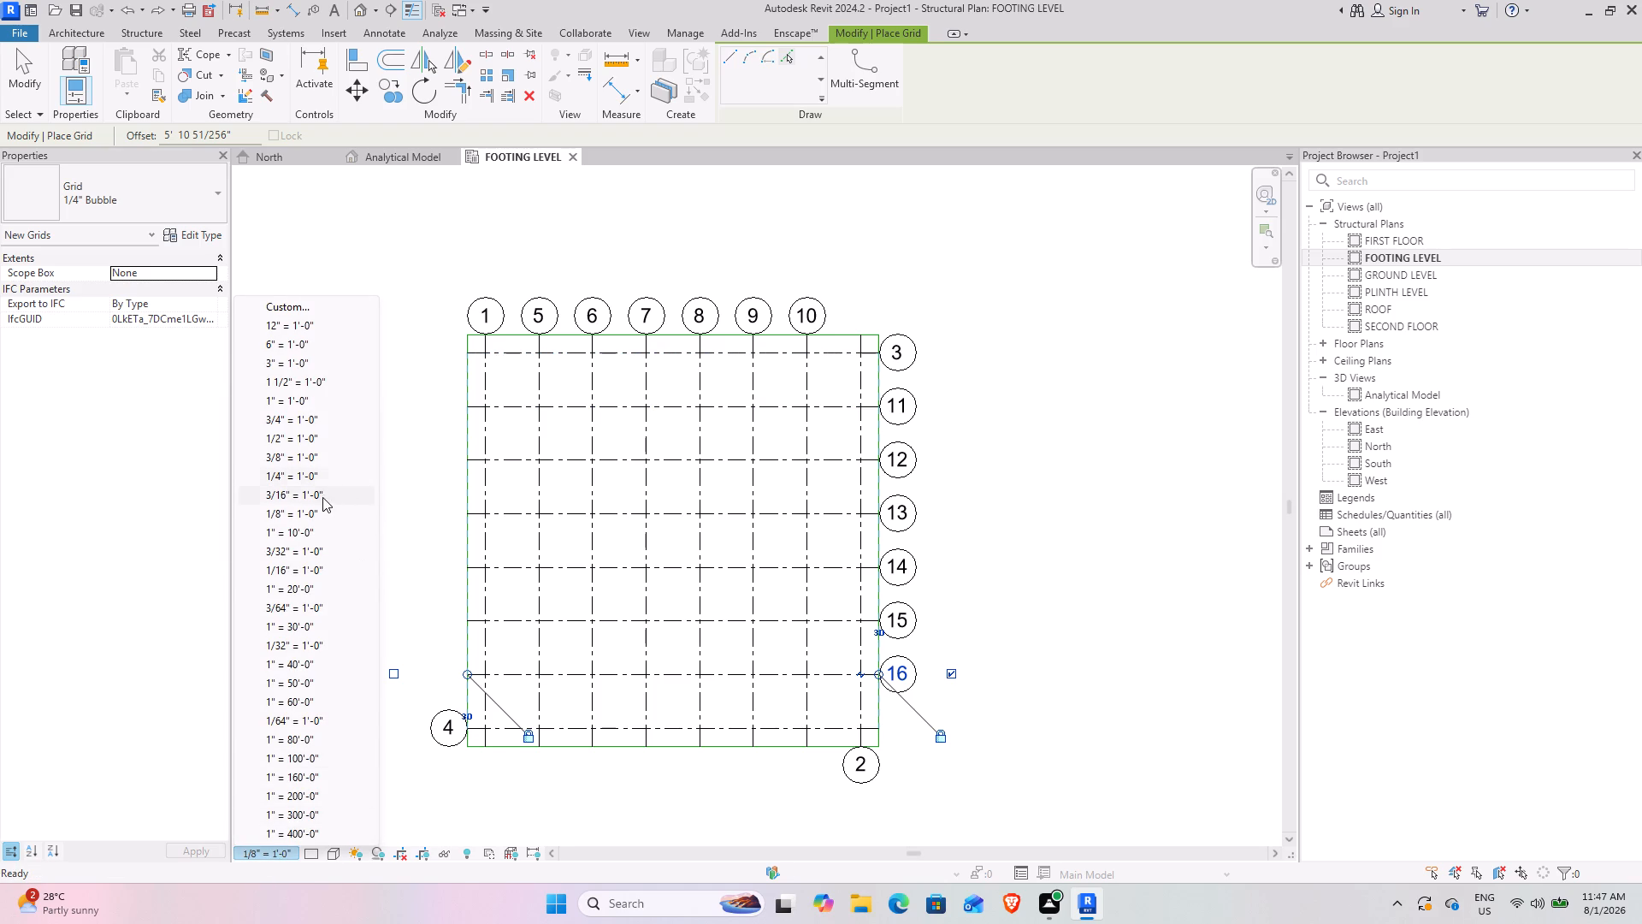
{"action": "left_click", "coordinate": [323, 472]}
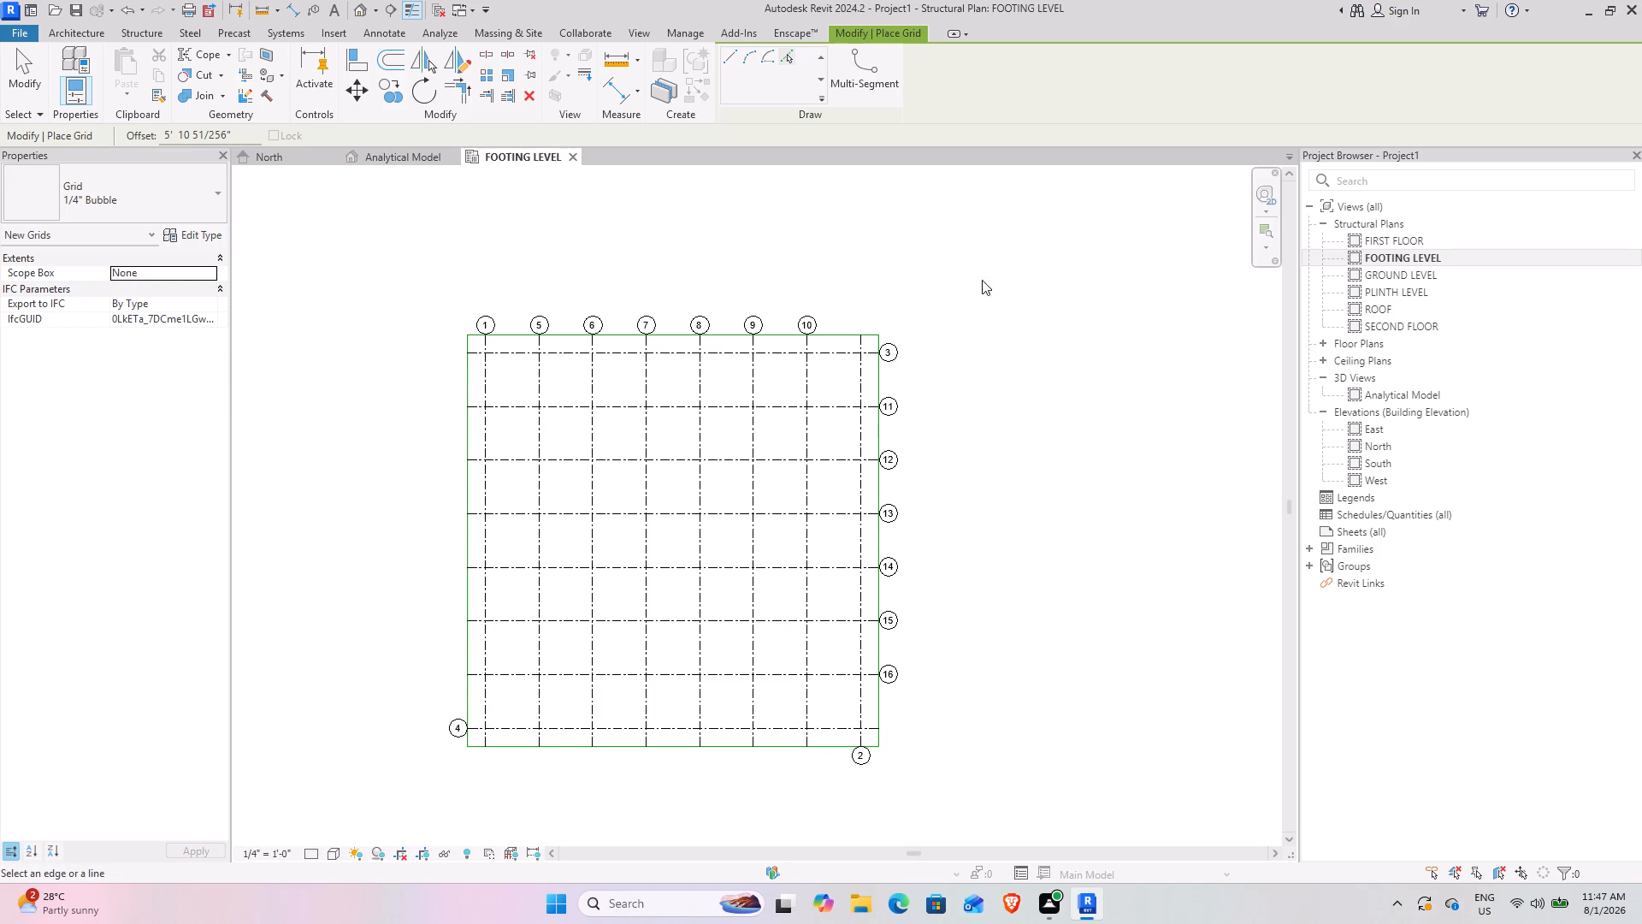
{"action": "left_click", "coordinate": [984, 258]}
{"action": "left_click", "coordinate": [20, 64]}
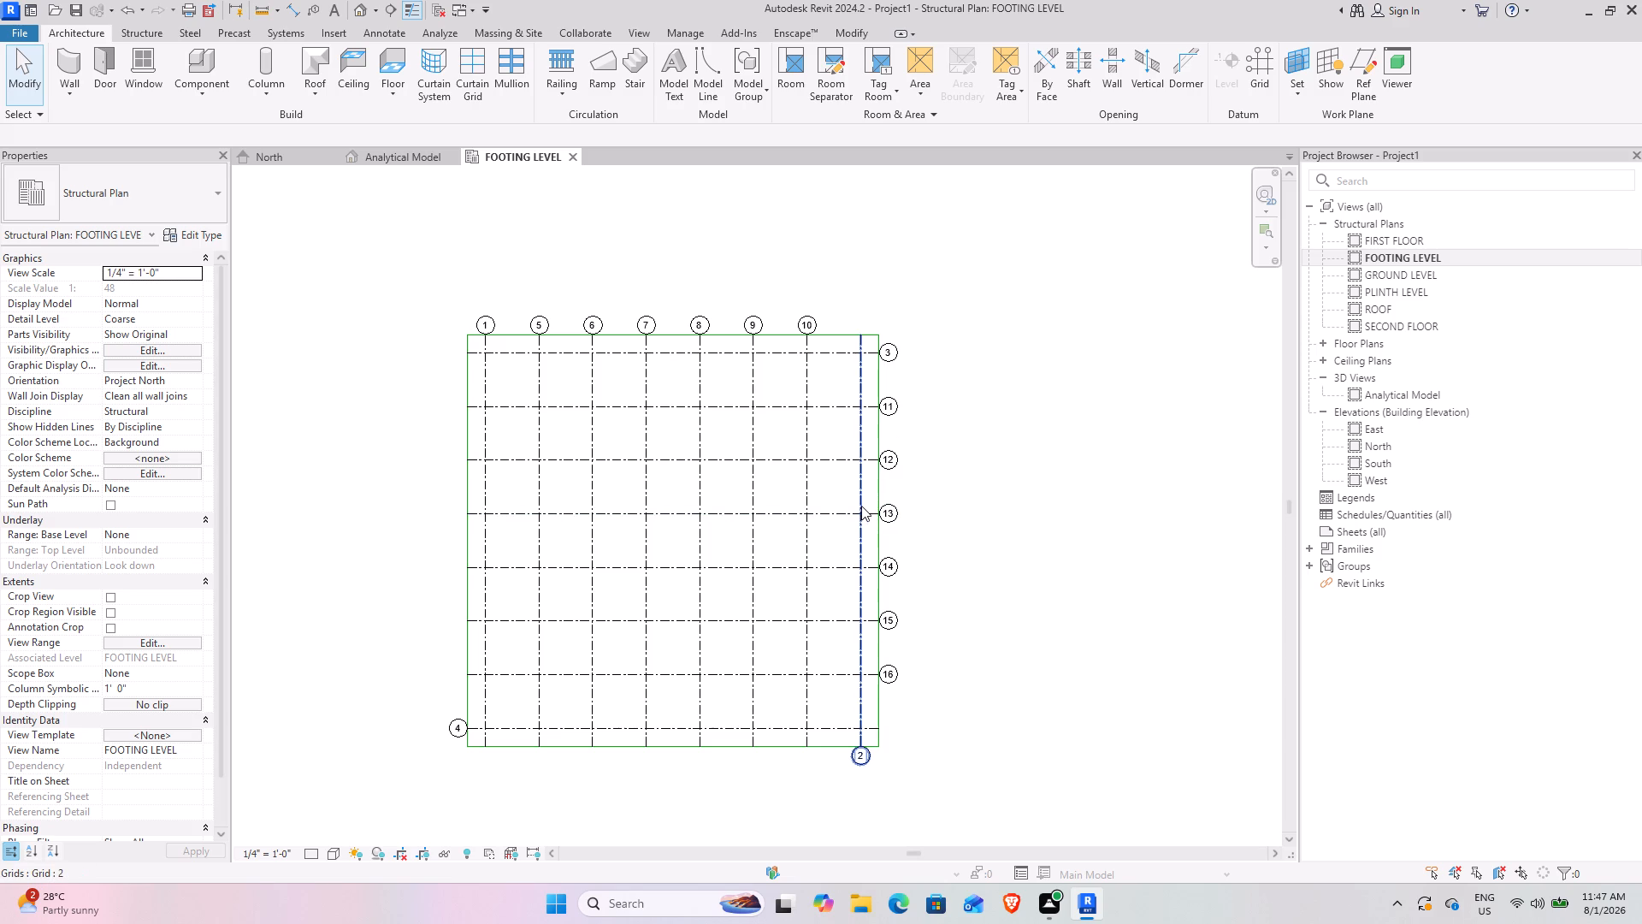
Delete the four outer grids 1, 2, 3 and 4.
{"action": "left_click", "coordinate": [861, 498]}
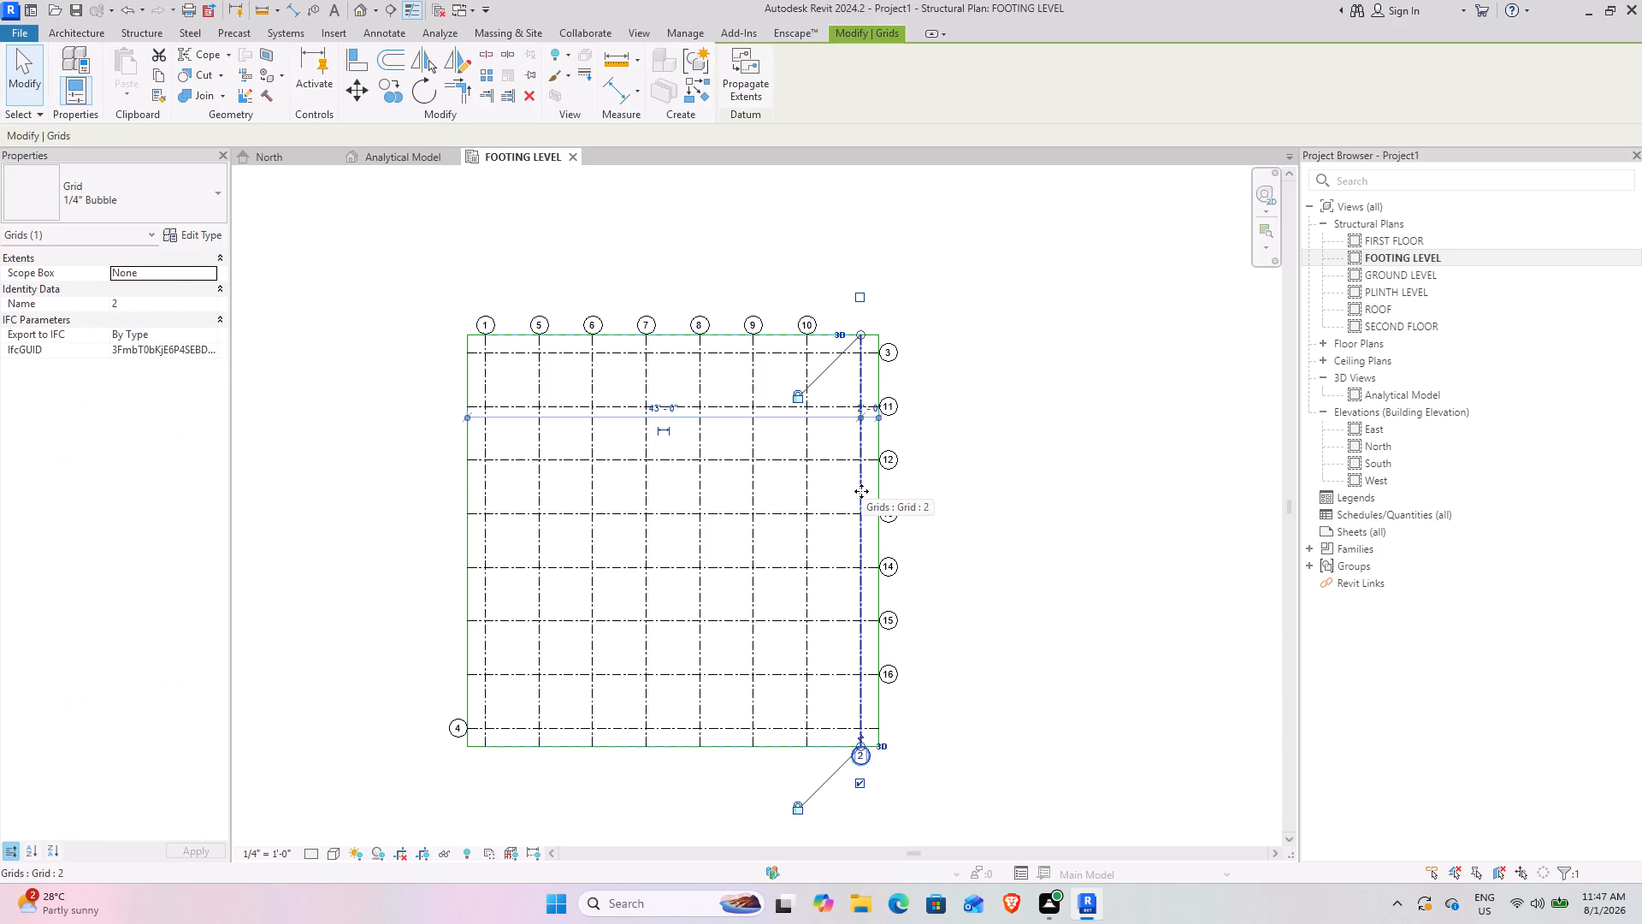
{"action": "left_click", "coordinate": [765, 729], "text": "ctrl"}
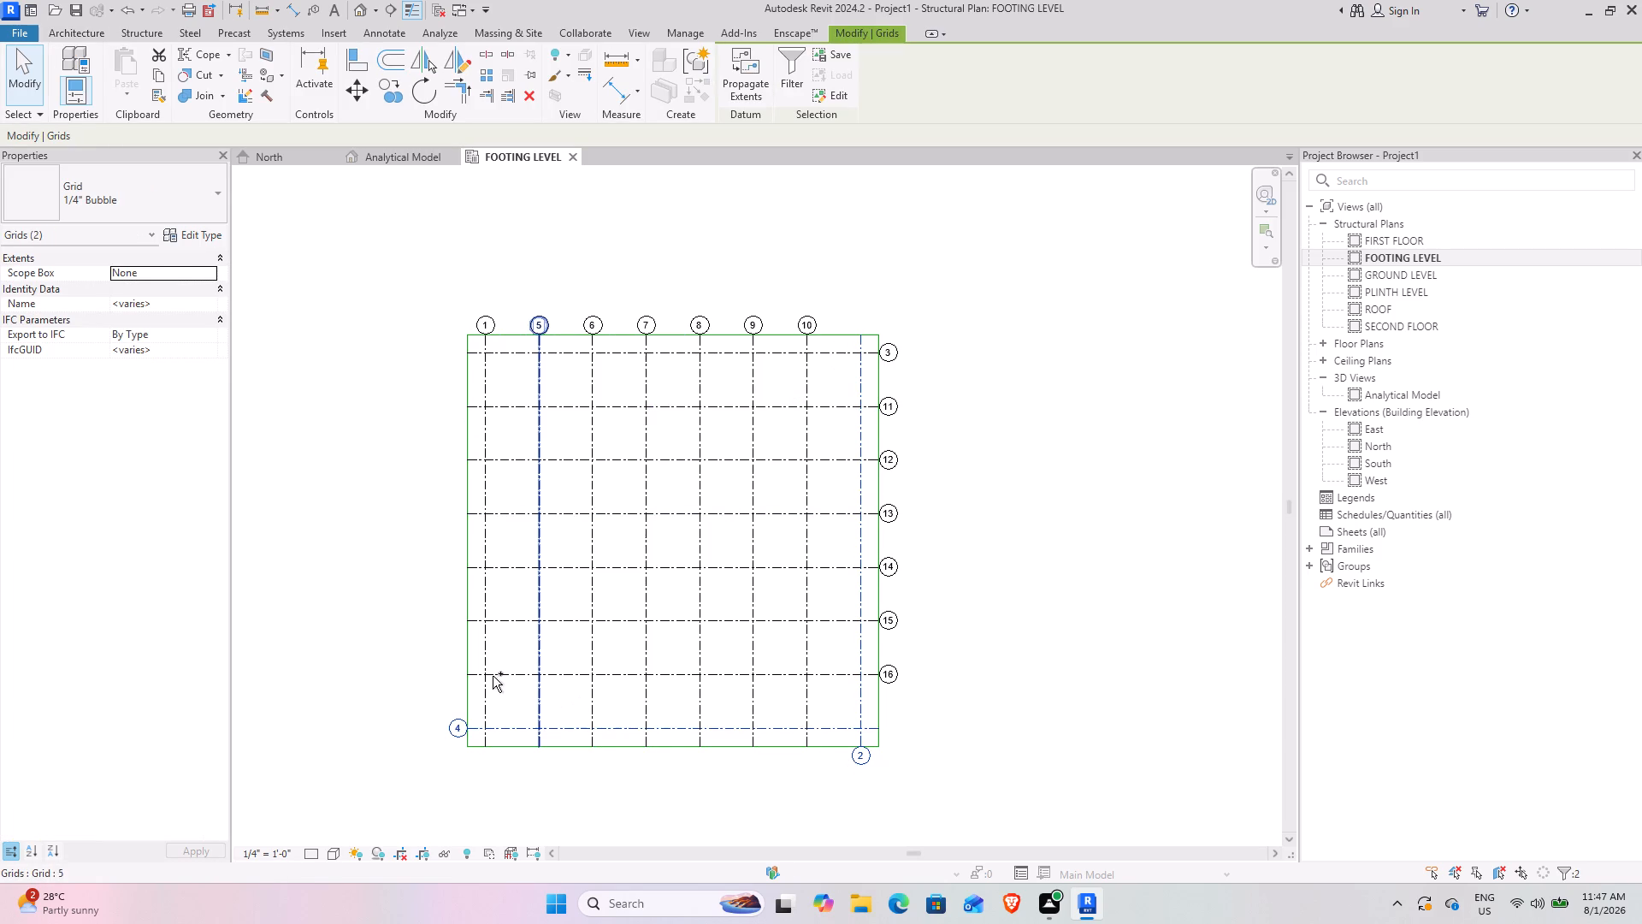
{"action": "left_click", "coordinate": [486, 650], "text": "ctrl"}
{"action": "left_click", "coordinate": [624, 346], "text": "ctrl"}
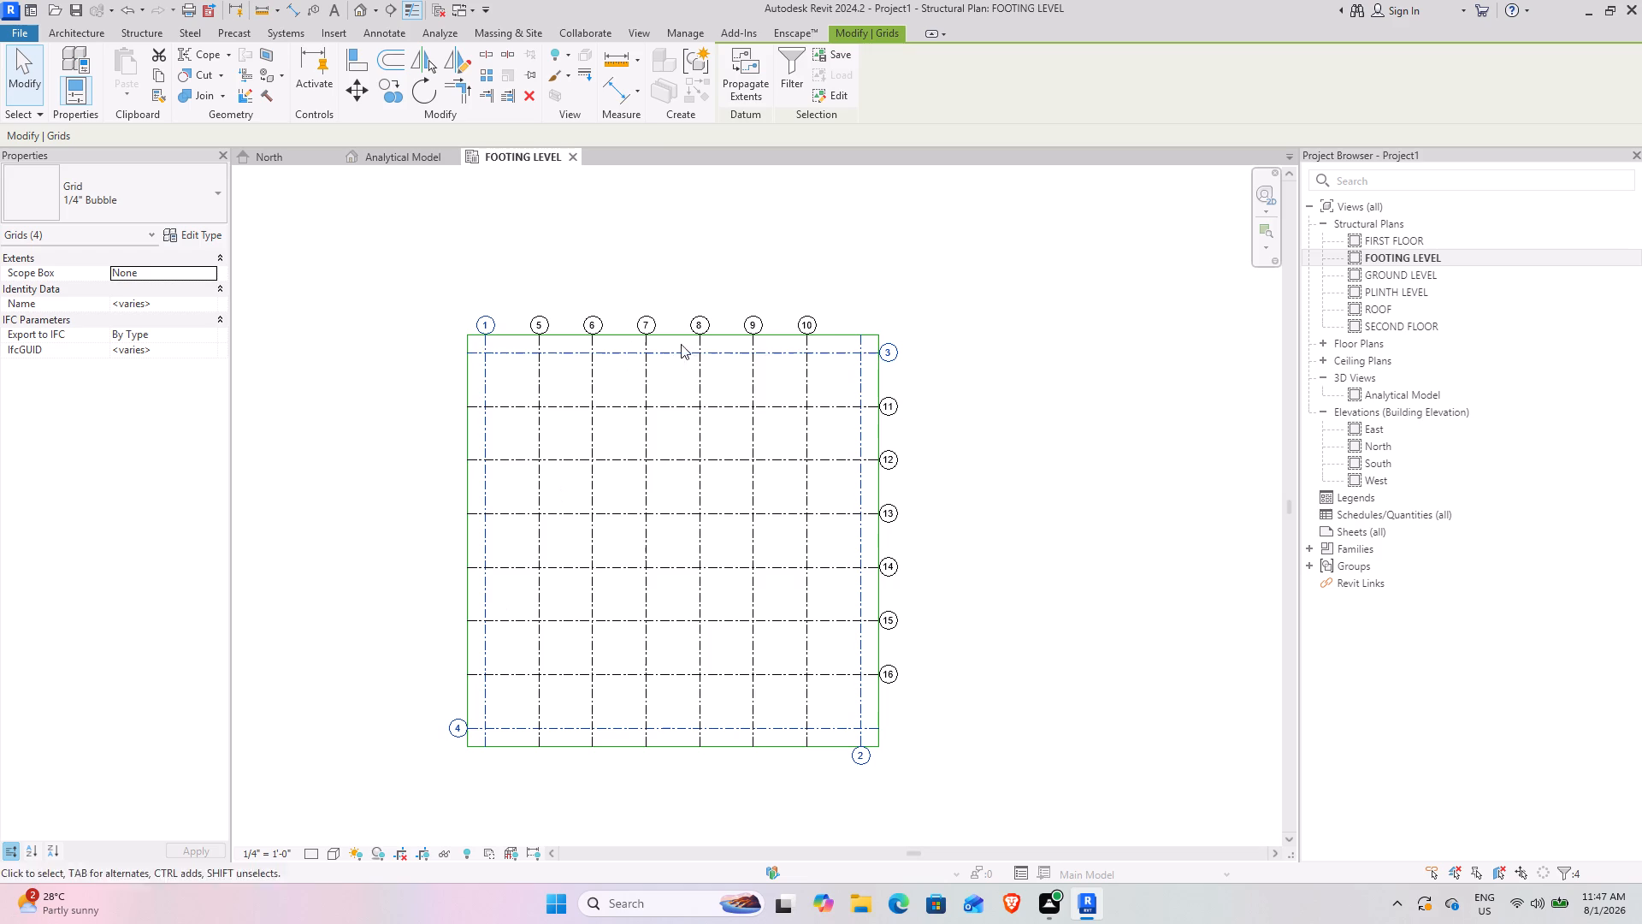
{"action": "key", "text": "Delete"}
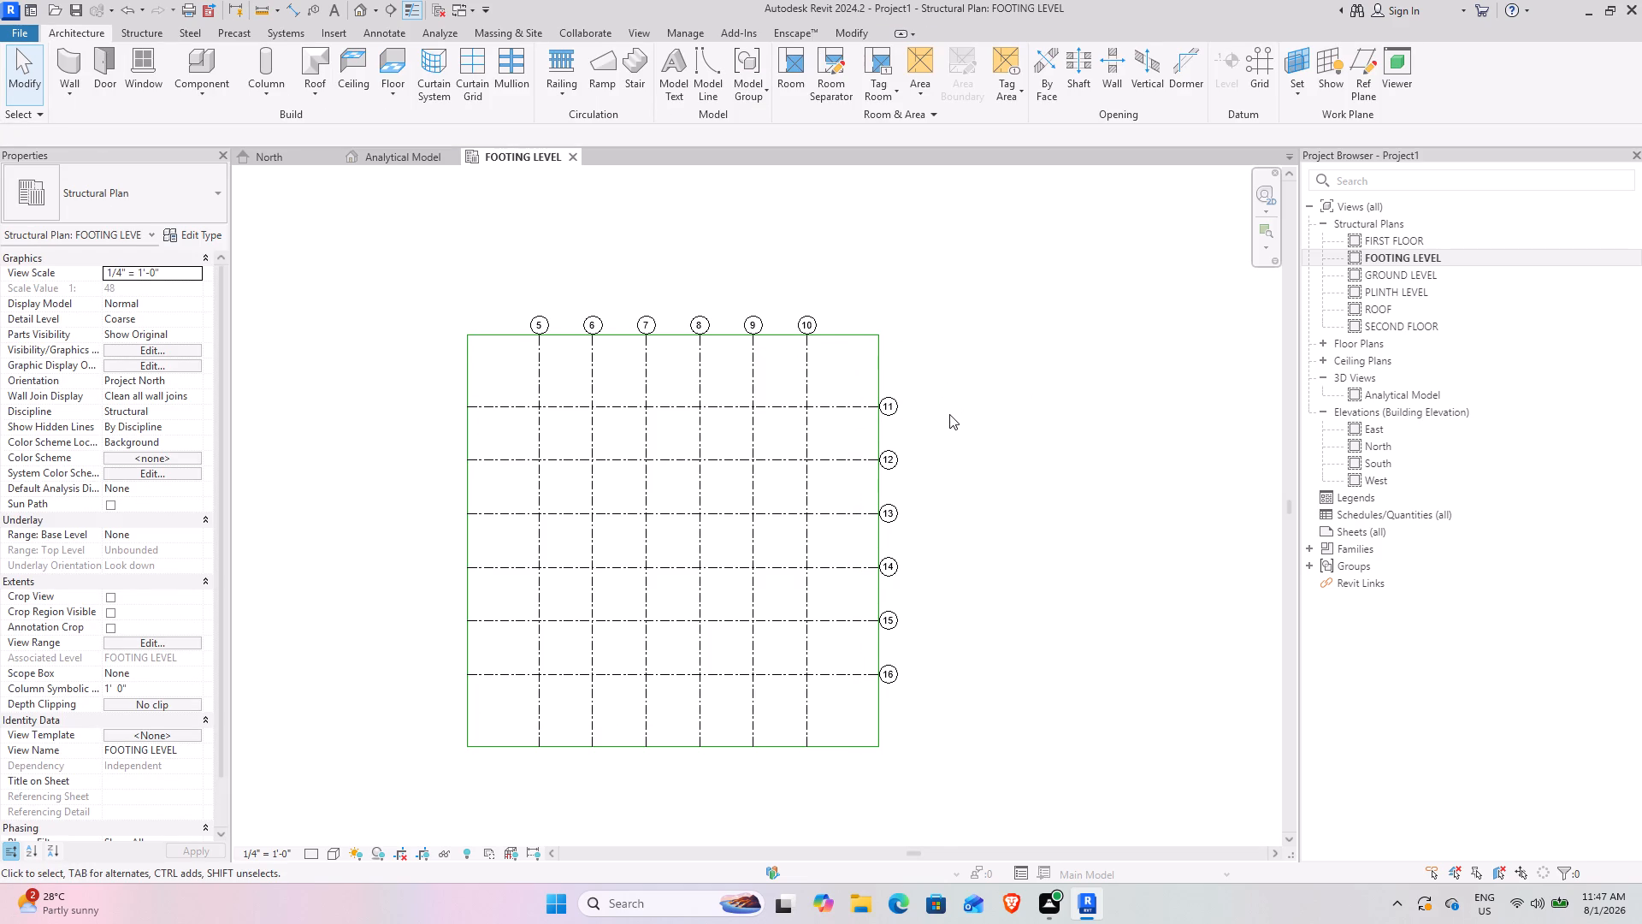
{"action": "left_click", "coordinate": [1065, 385]}
Select all four model lines of the 45' square and delete them.
{"action": "left_click", "coordinate": [879, 350]}
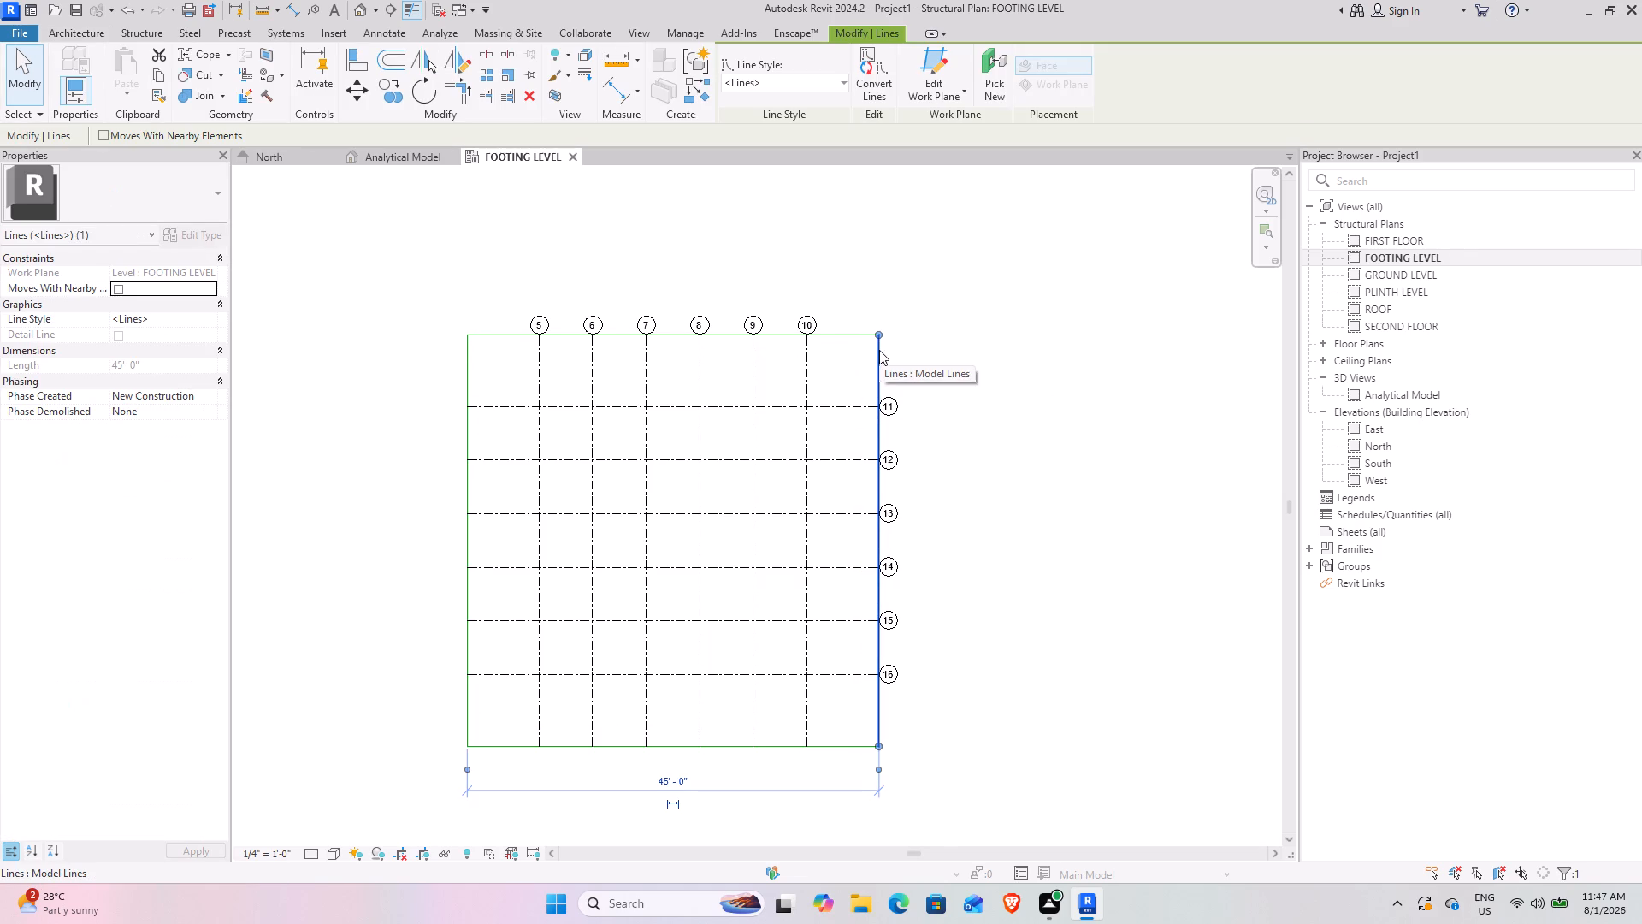
{"action": "type", "text": "SA"}
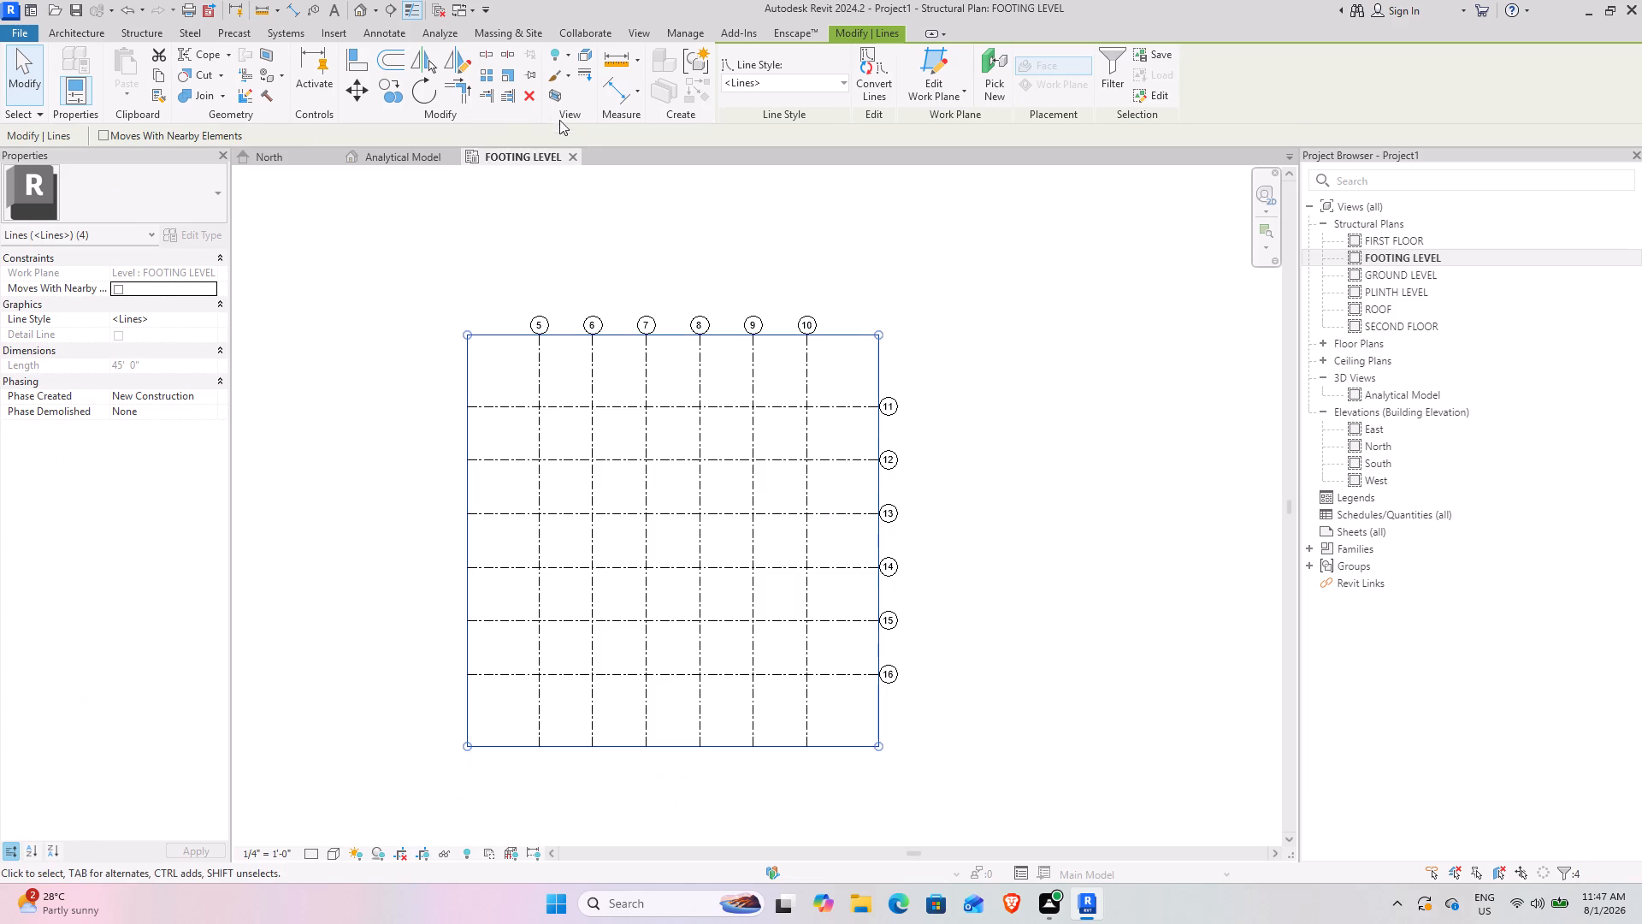
{"action": "left_click", "coordinate": [519, 92]}
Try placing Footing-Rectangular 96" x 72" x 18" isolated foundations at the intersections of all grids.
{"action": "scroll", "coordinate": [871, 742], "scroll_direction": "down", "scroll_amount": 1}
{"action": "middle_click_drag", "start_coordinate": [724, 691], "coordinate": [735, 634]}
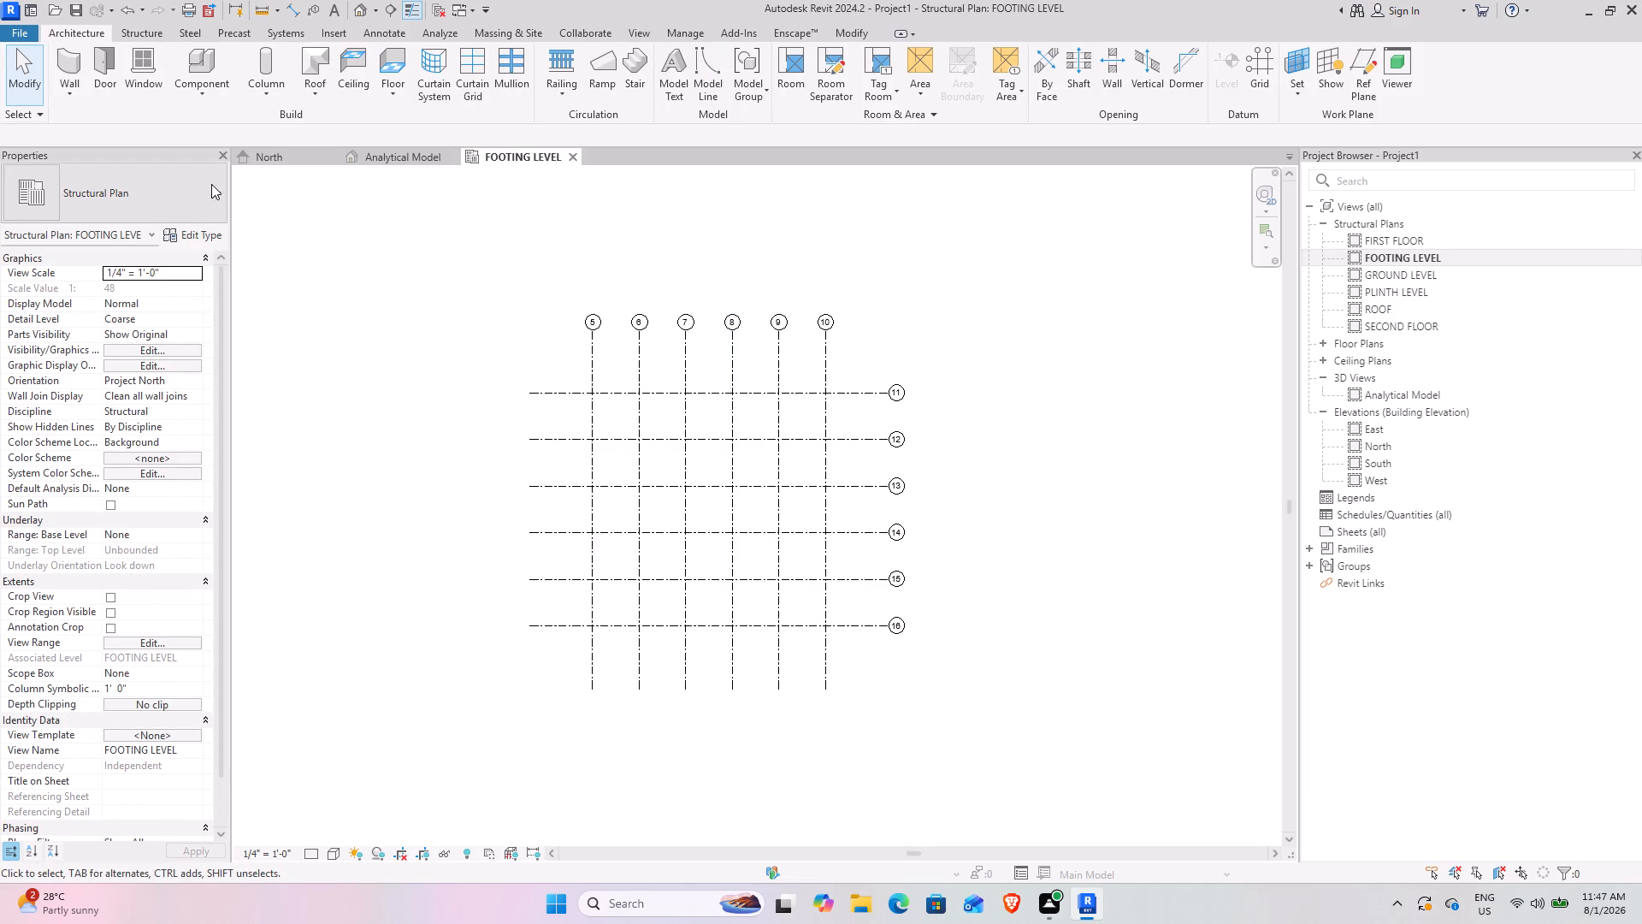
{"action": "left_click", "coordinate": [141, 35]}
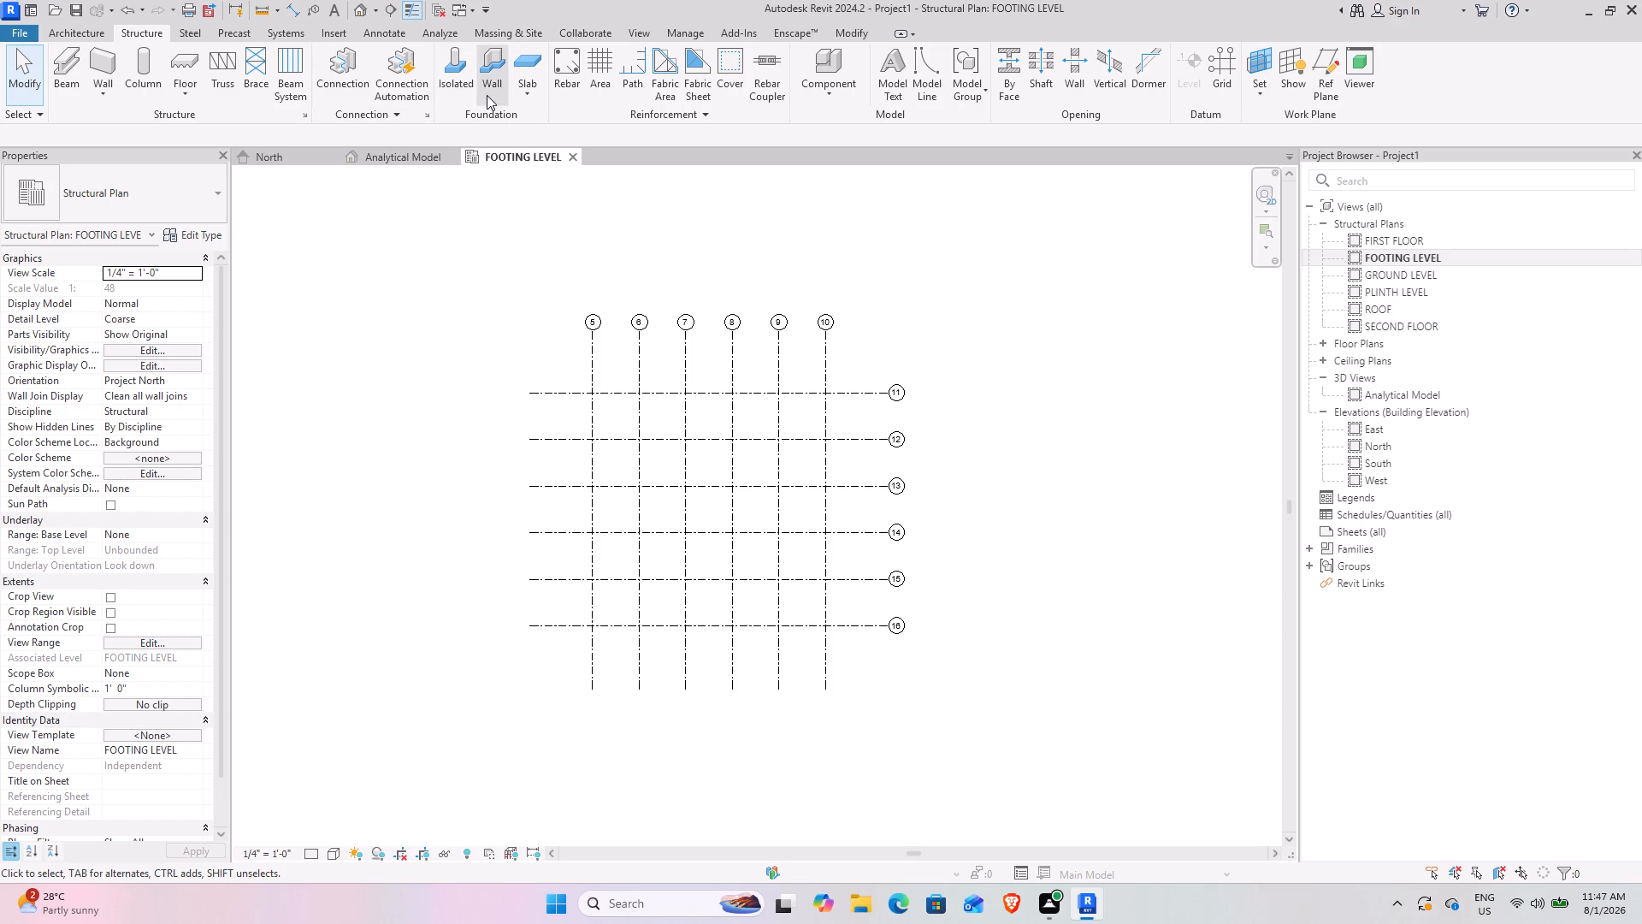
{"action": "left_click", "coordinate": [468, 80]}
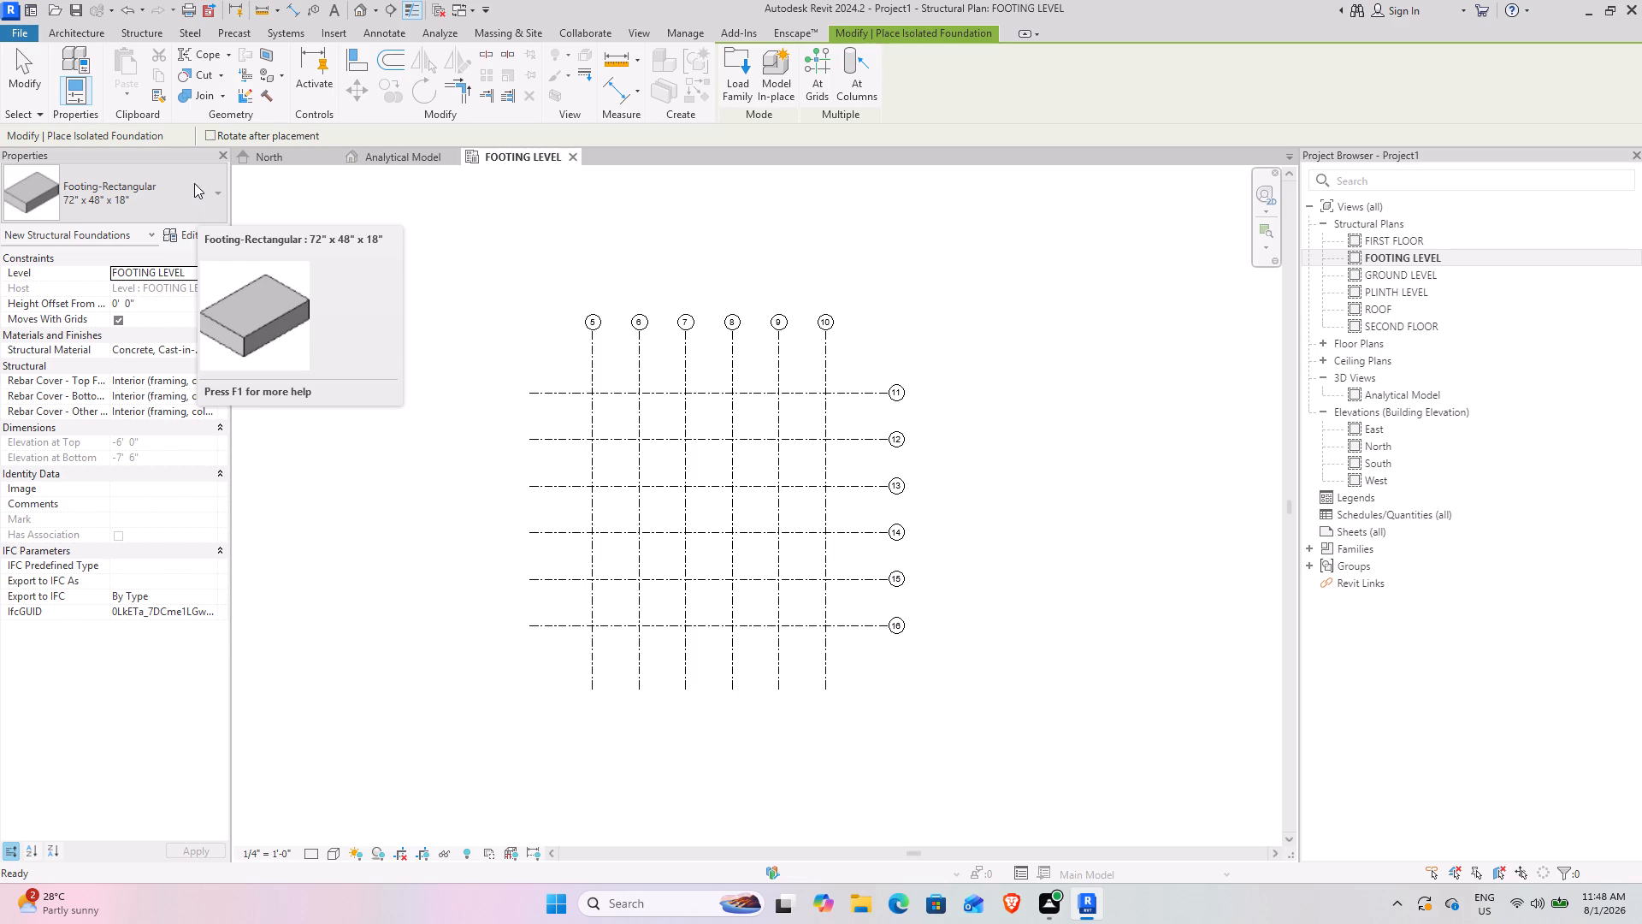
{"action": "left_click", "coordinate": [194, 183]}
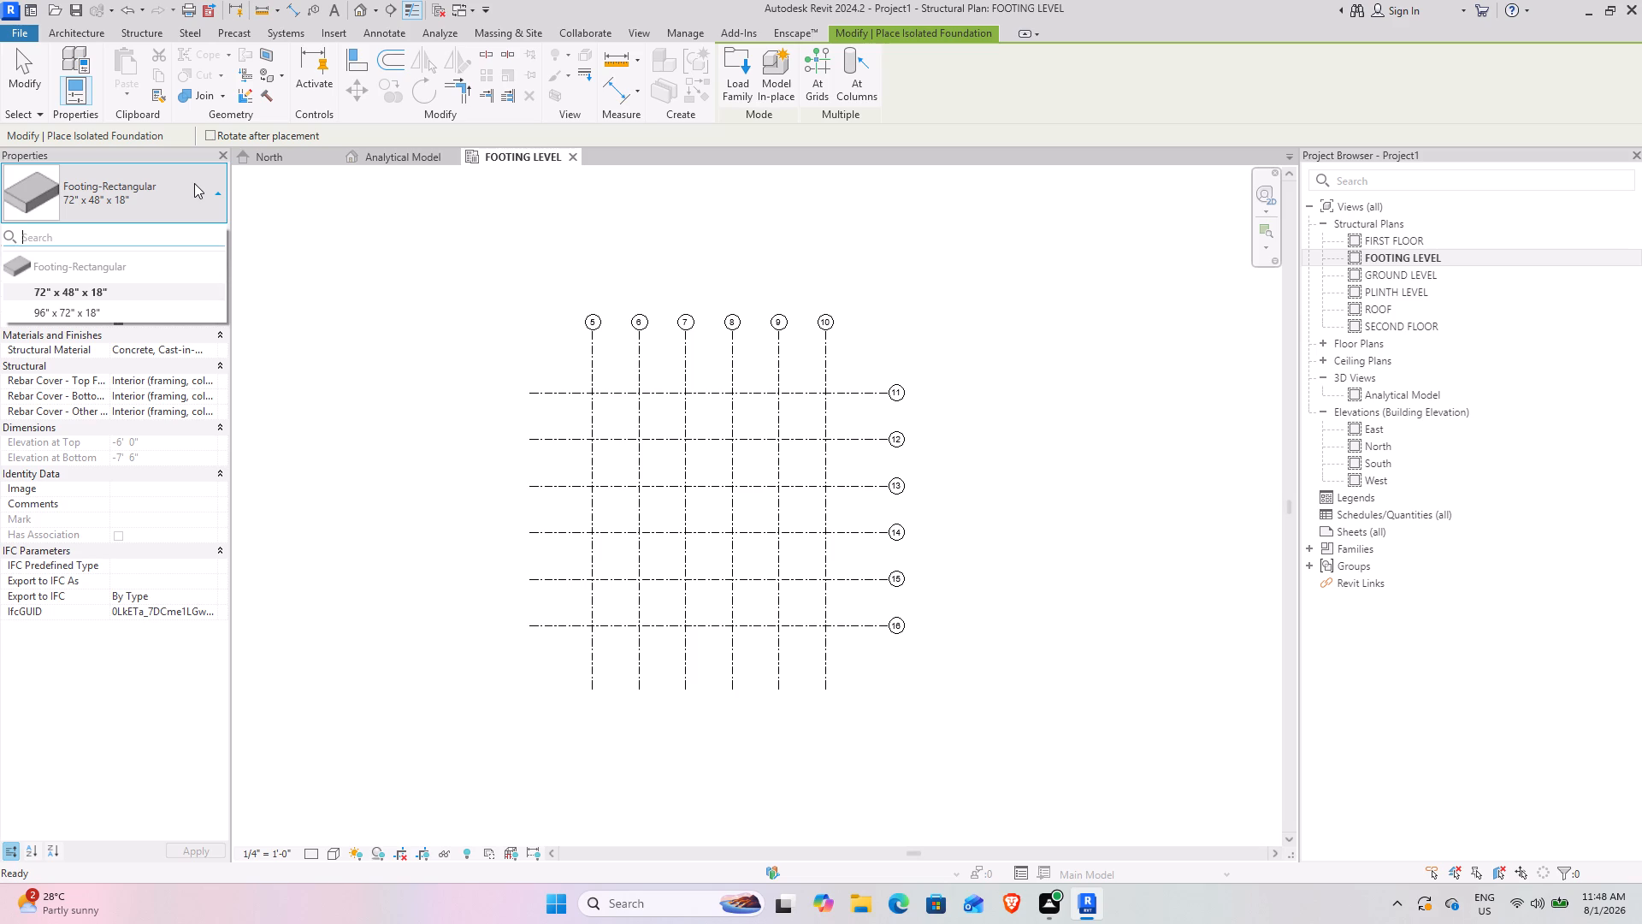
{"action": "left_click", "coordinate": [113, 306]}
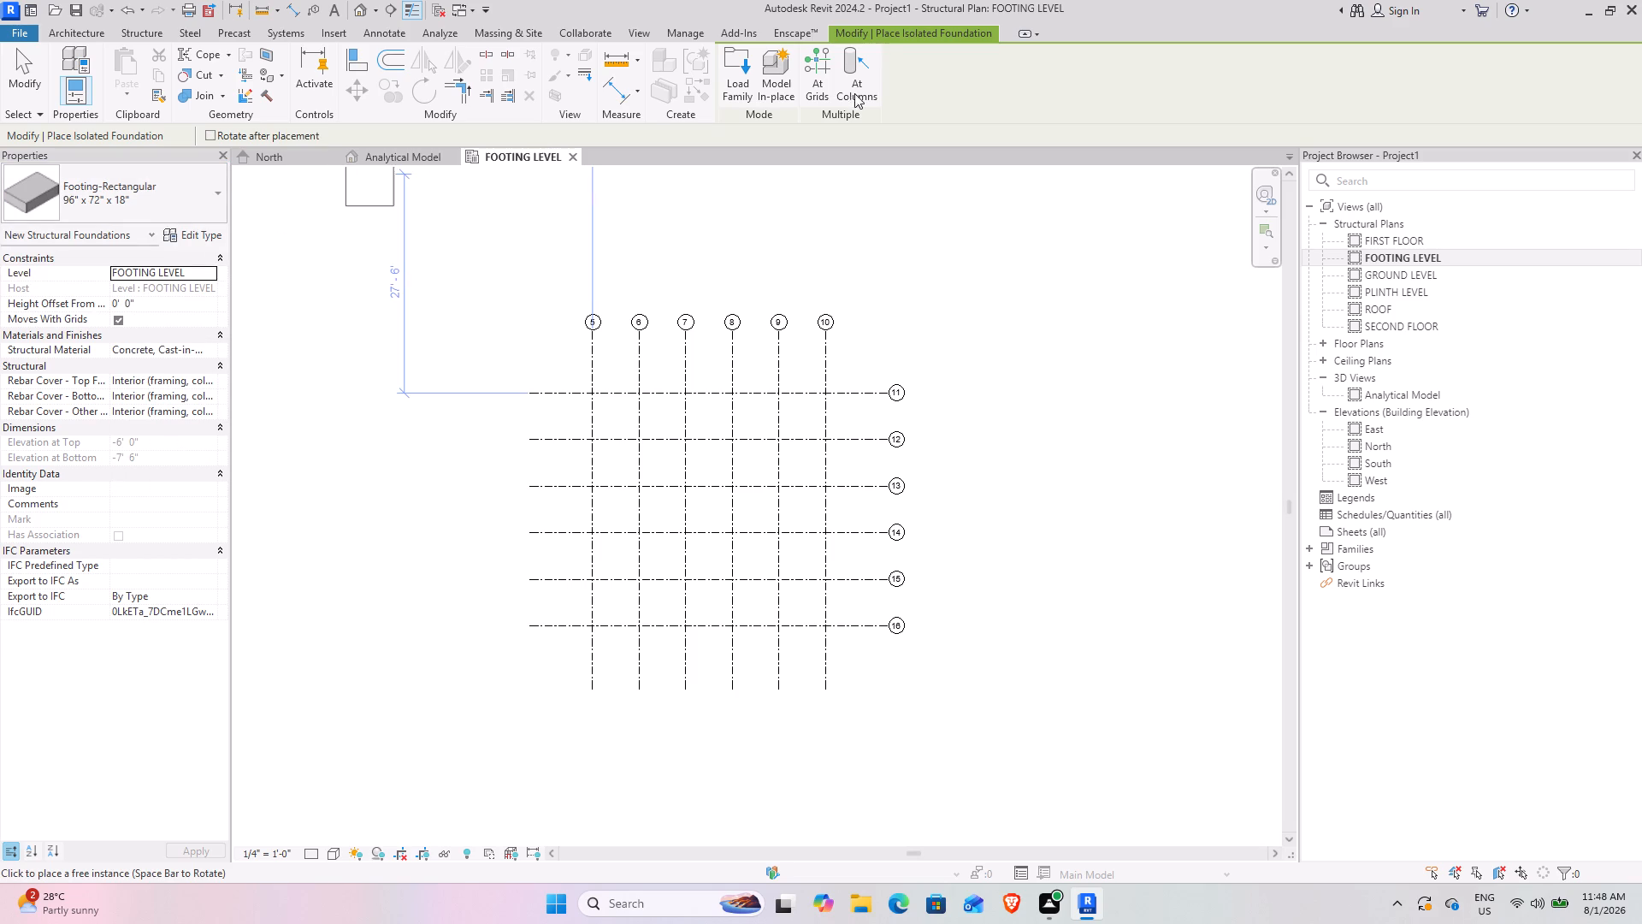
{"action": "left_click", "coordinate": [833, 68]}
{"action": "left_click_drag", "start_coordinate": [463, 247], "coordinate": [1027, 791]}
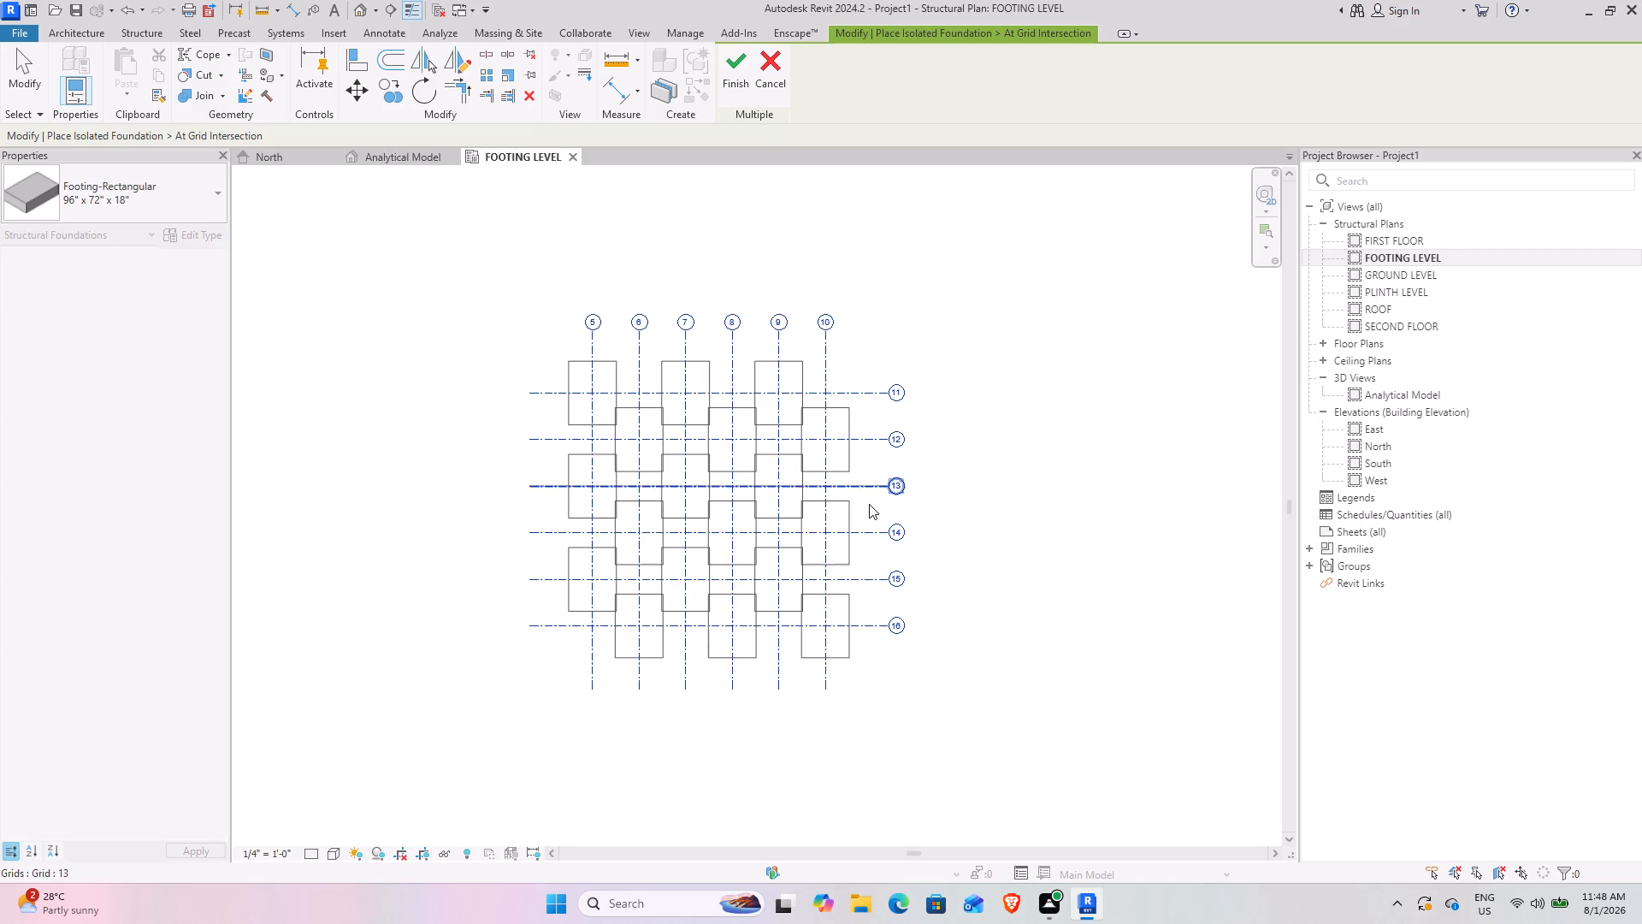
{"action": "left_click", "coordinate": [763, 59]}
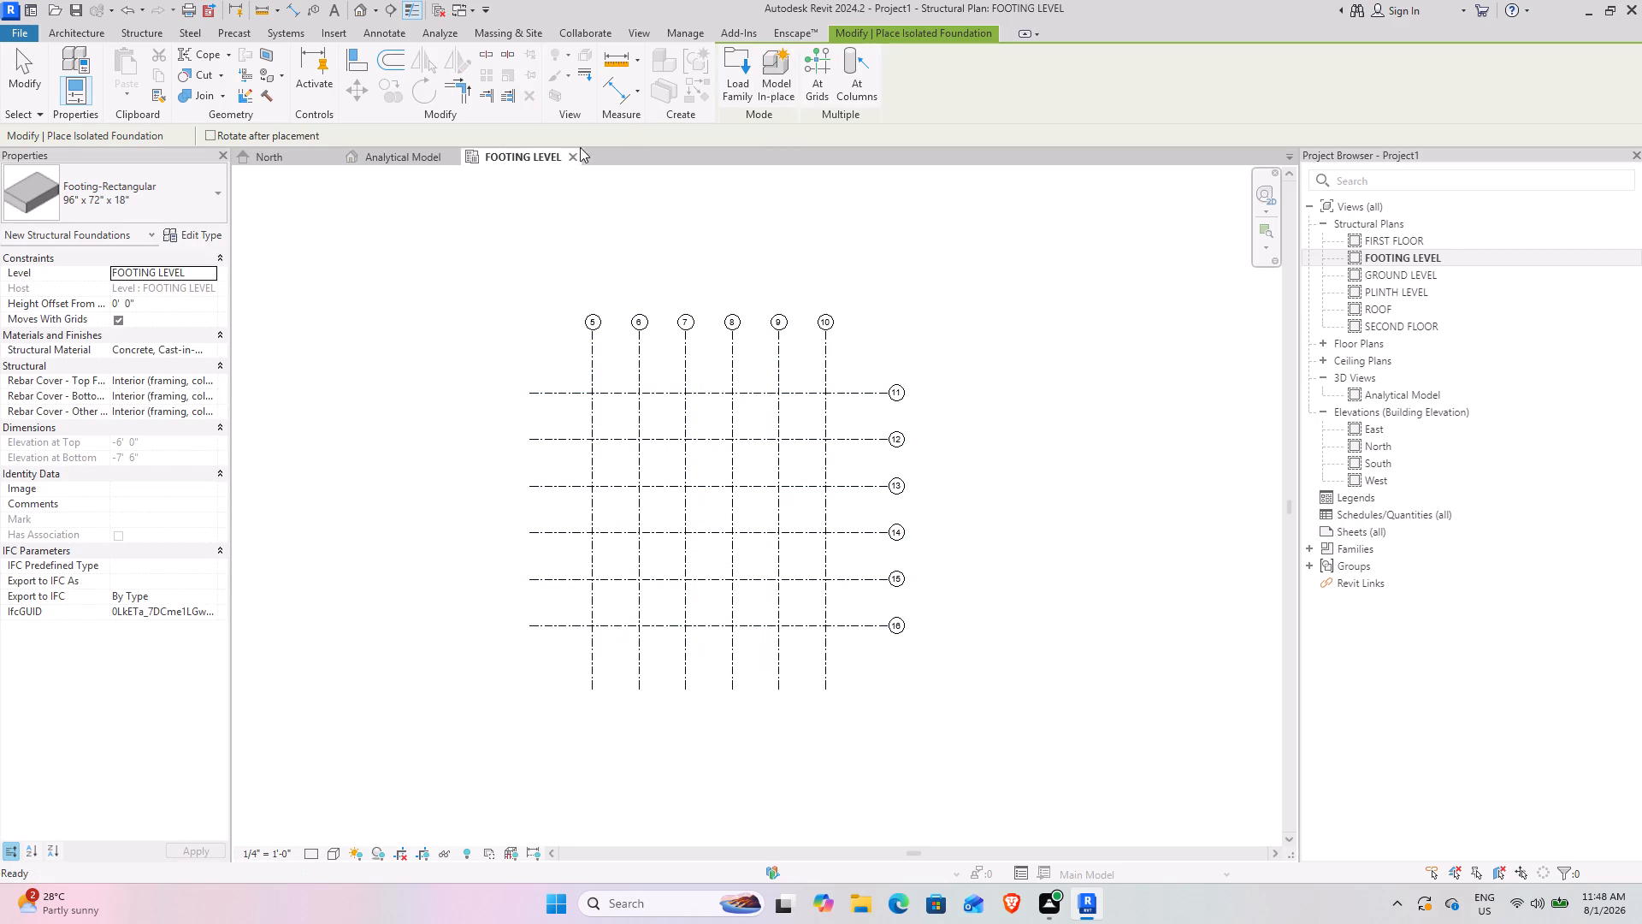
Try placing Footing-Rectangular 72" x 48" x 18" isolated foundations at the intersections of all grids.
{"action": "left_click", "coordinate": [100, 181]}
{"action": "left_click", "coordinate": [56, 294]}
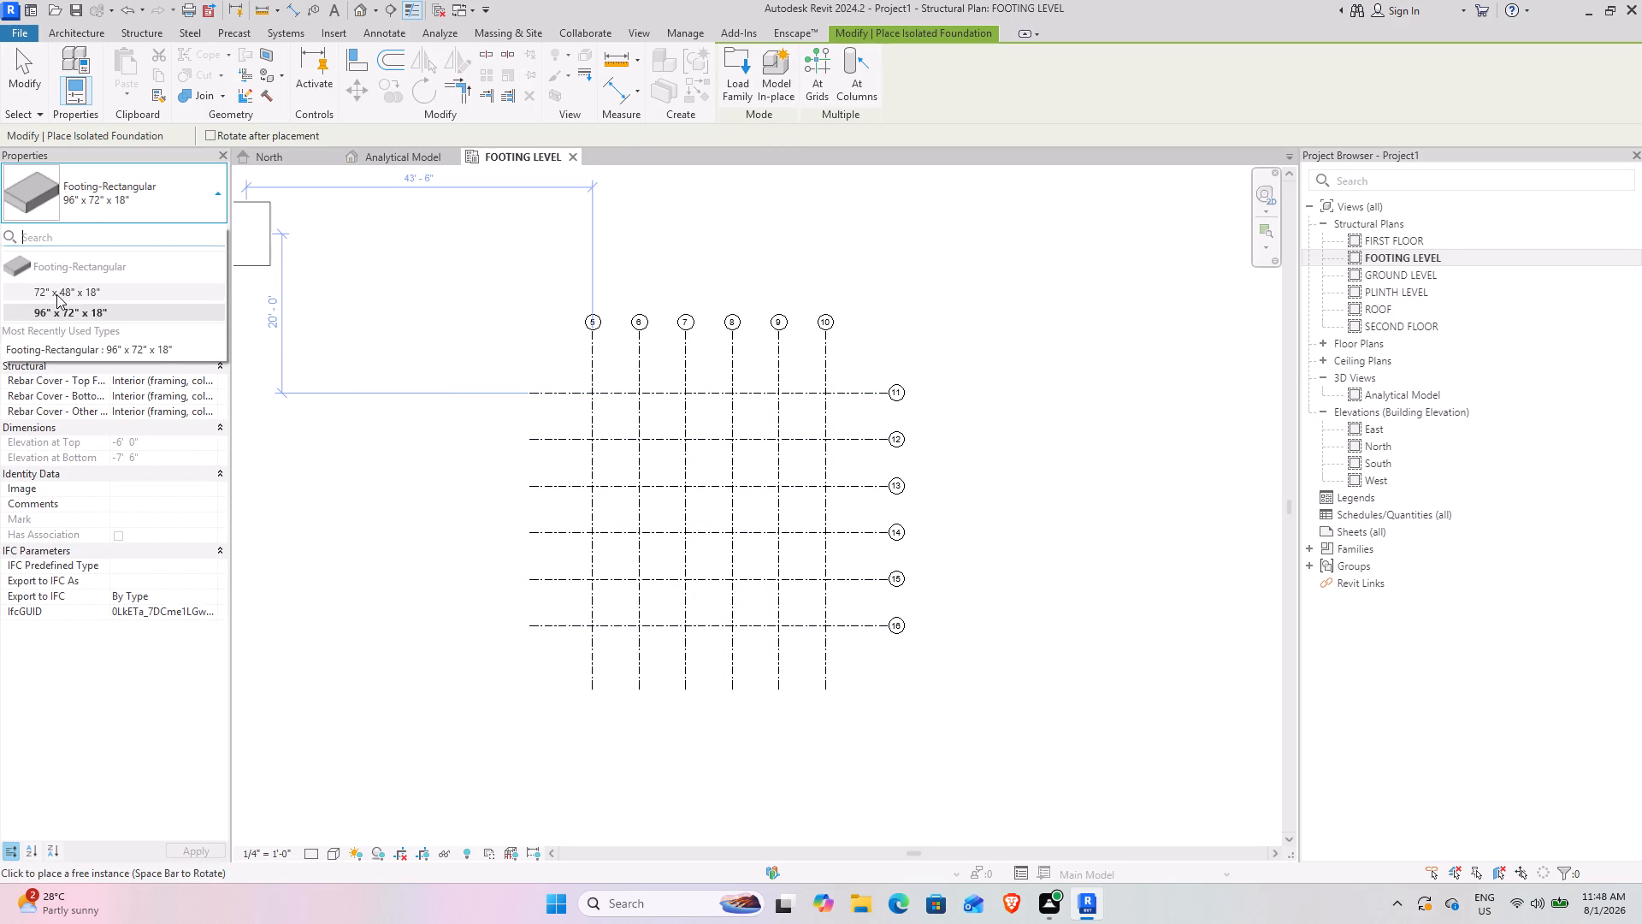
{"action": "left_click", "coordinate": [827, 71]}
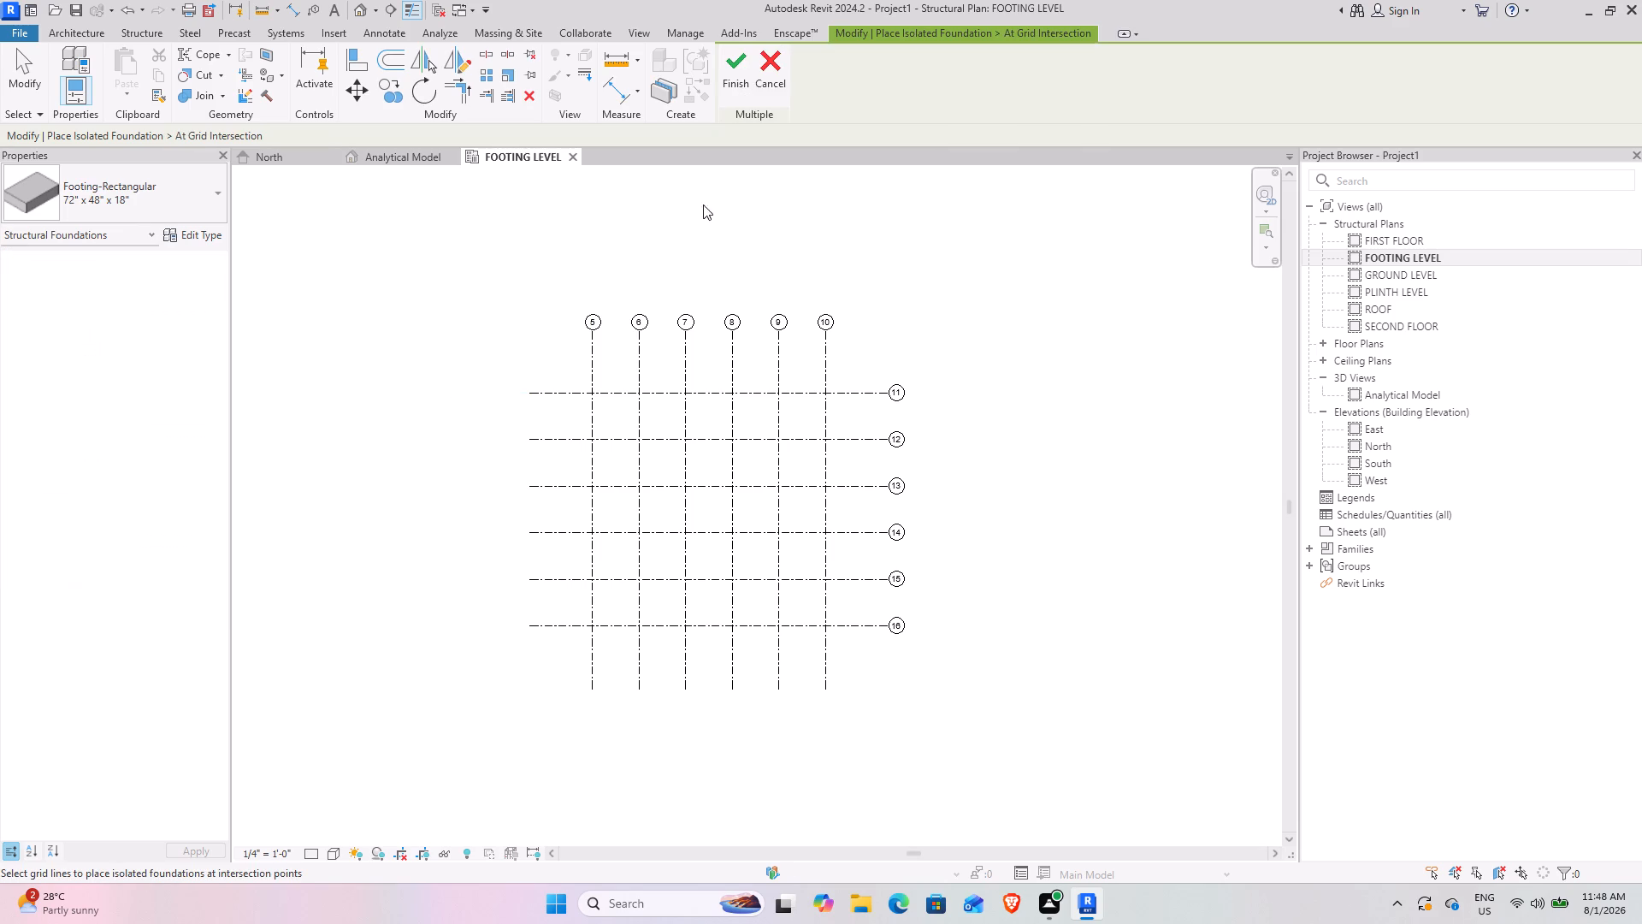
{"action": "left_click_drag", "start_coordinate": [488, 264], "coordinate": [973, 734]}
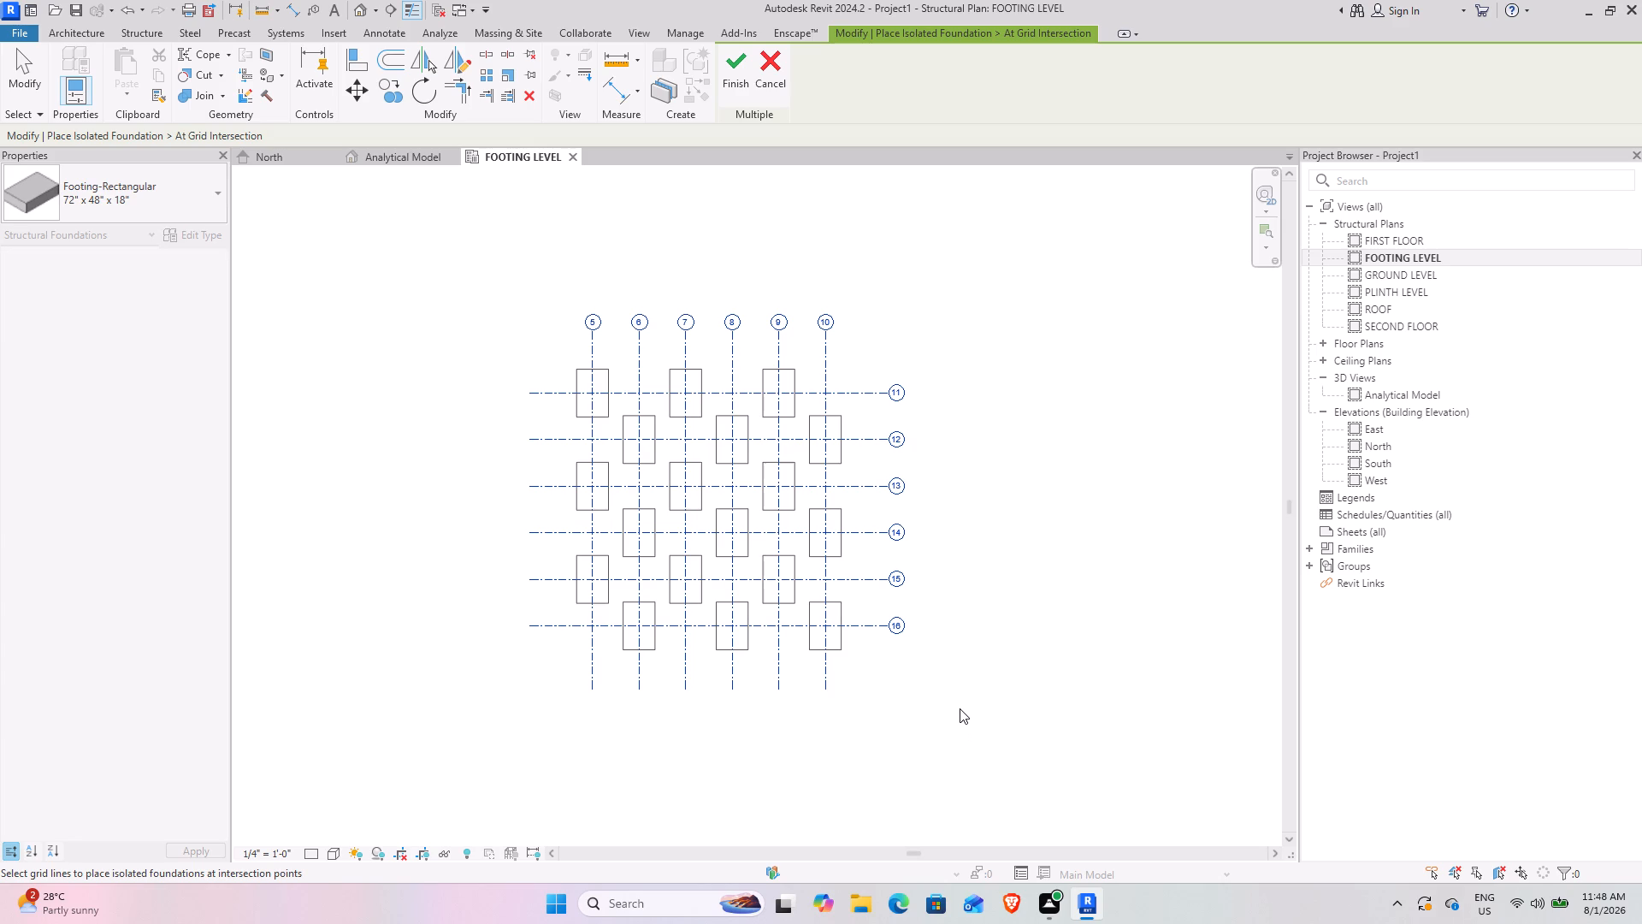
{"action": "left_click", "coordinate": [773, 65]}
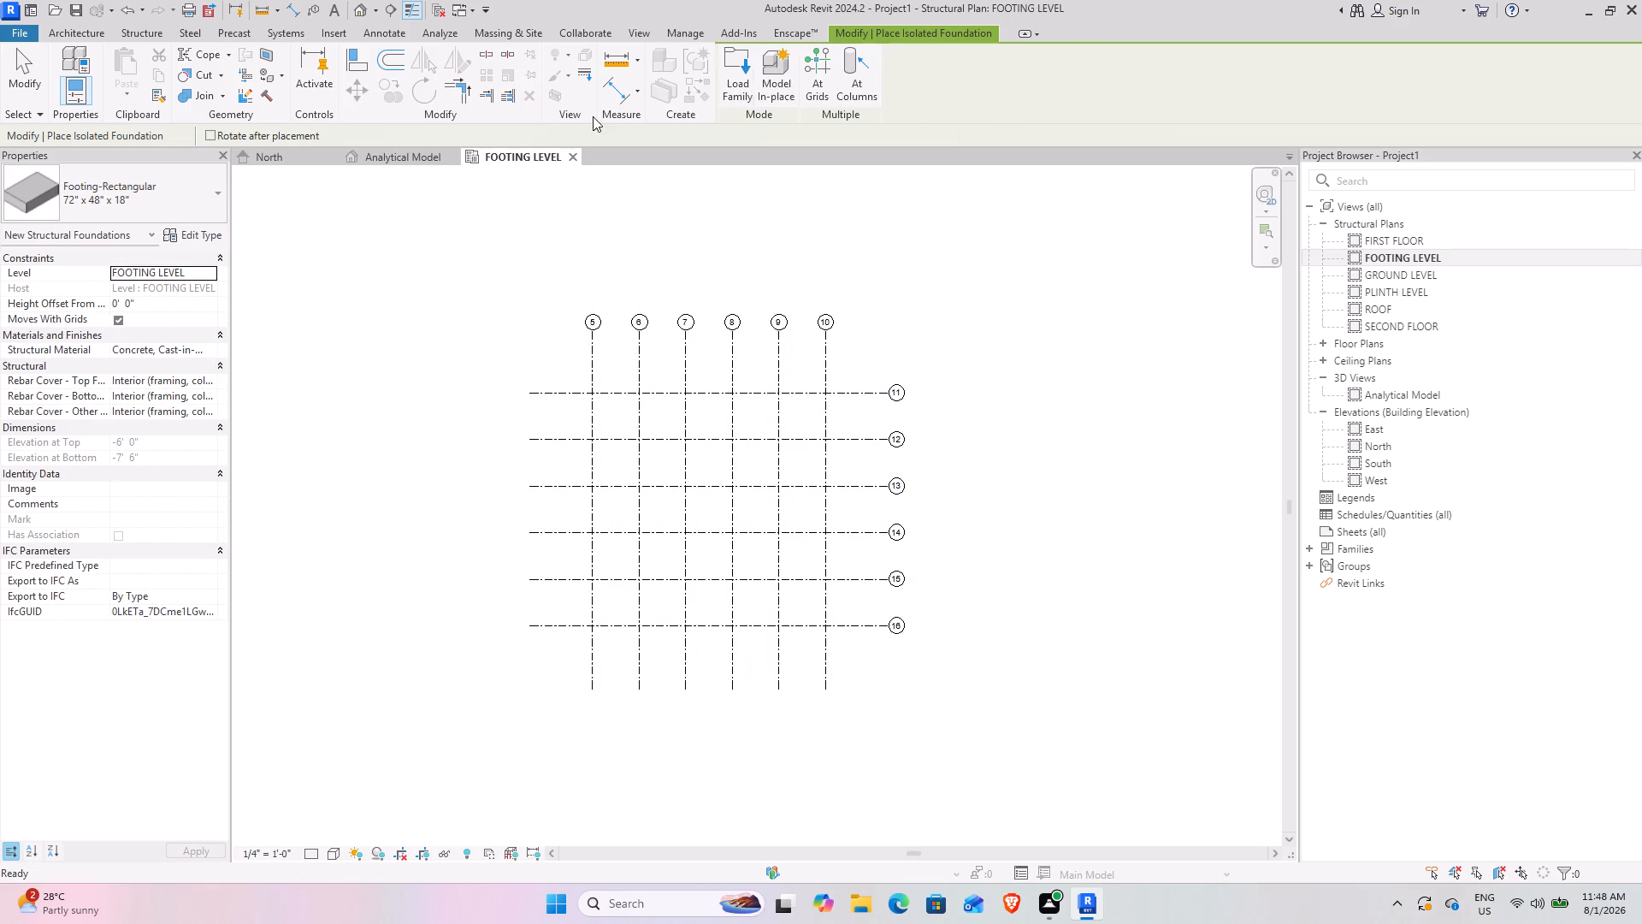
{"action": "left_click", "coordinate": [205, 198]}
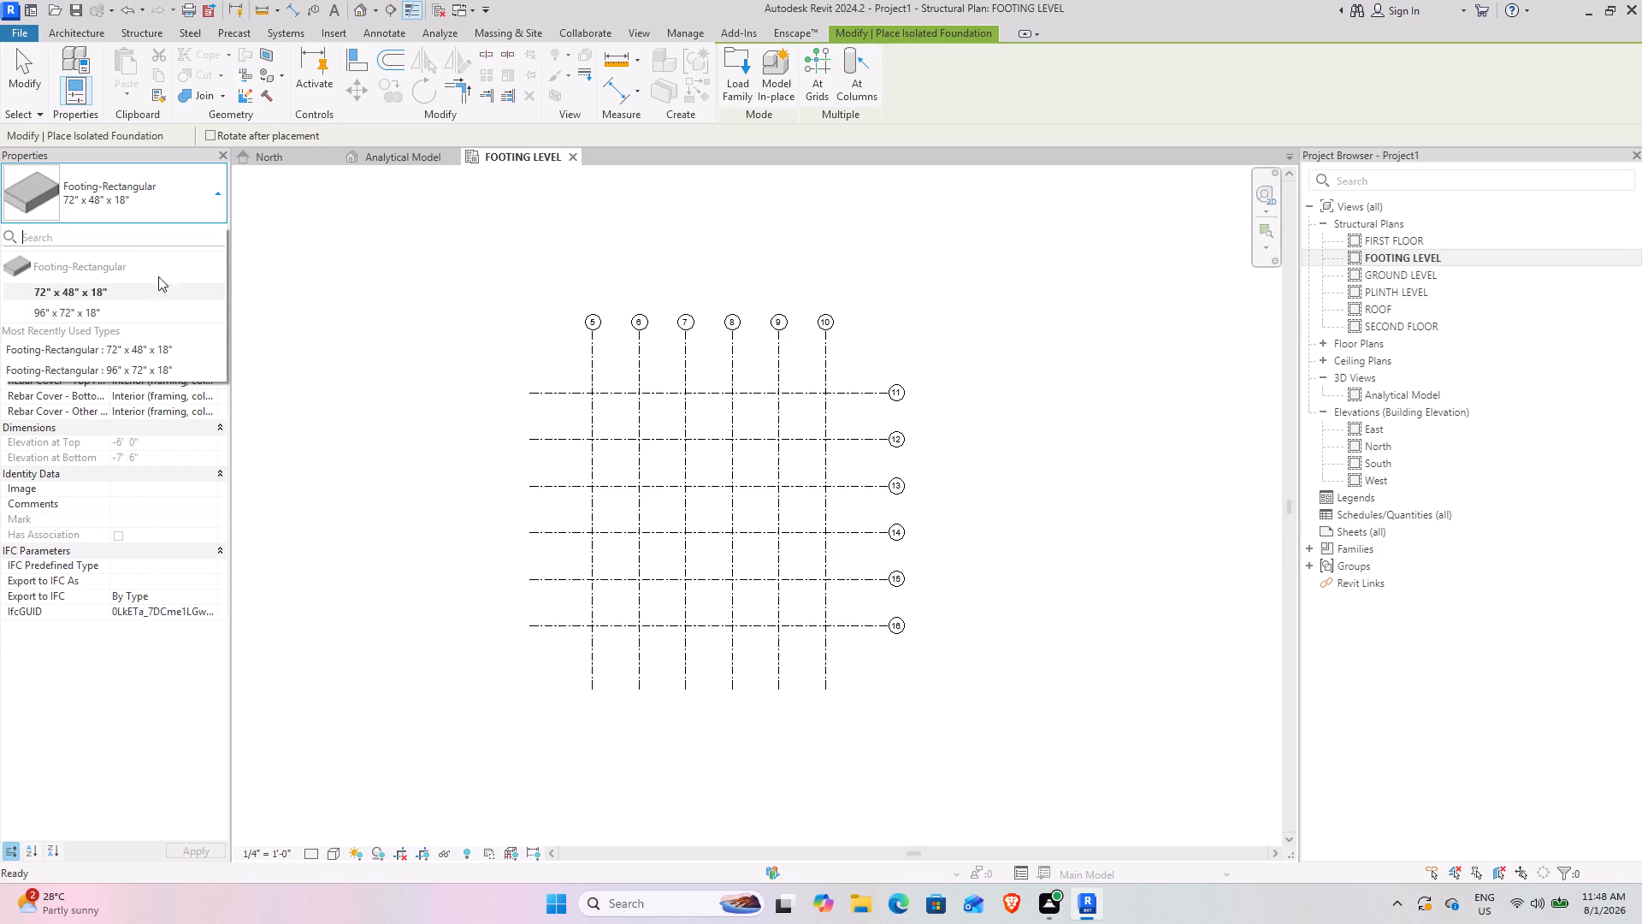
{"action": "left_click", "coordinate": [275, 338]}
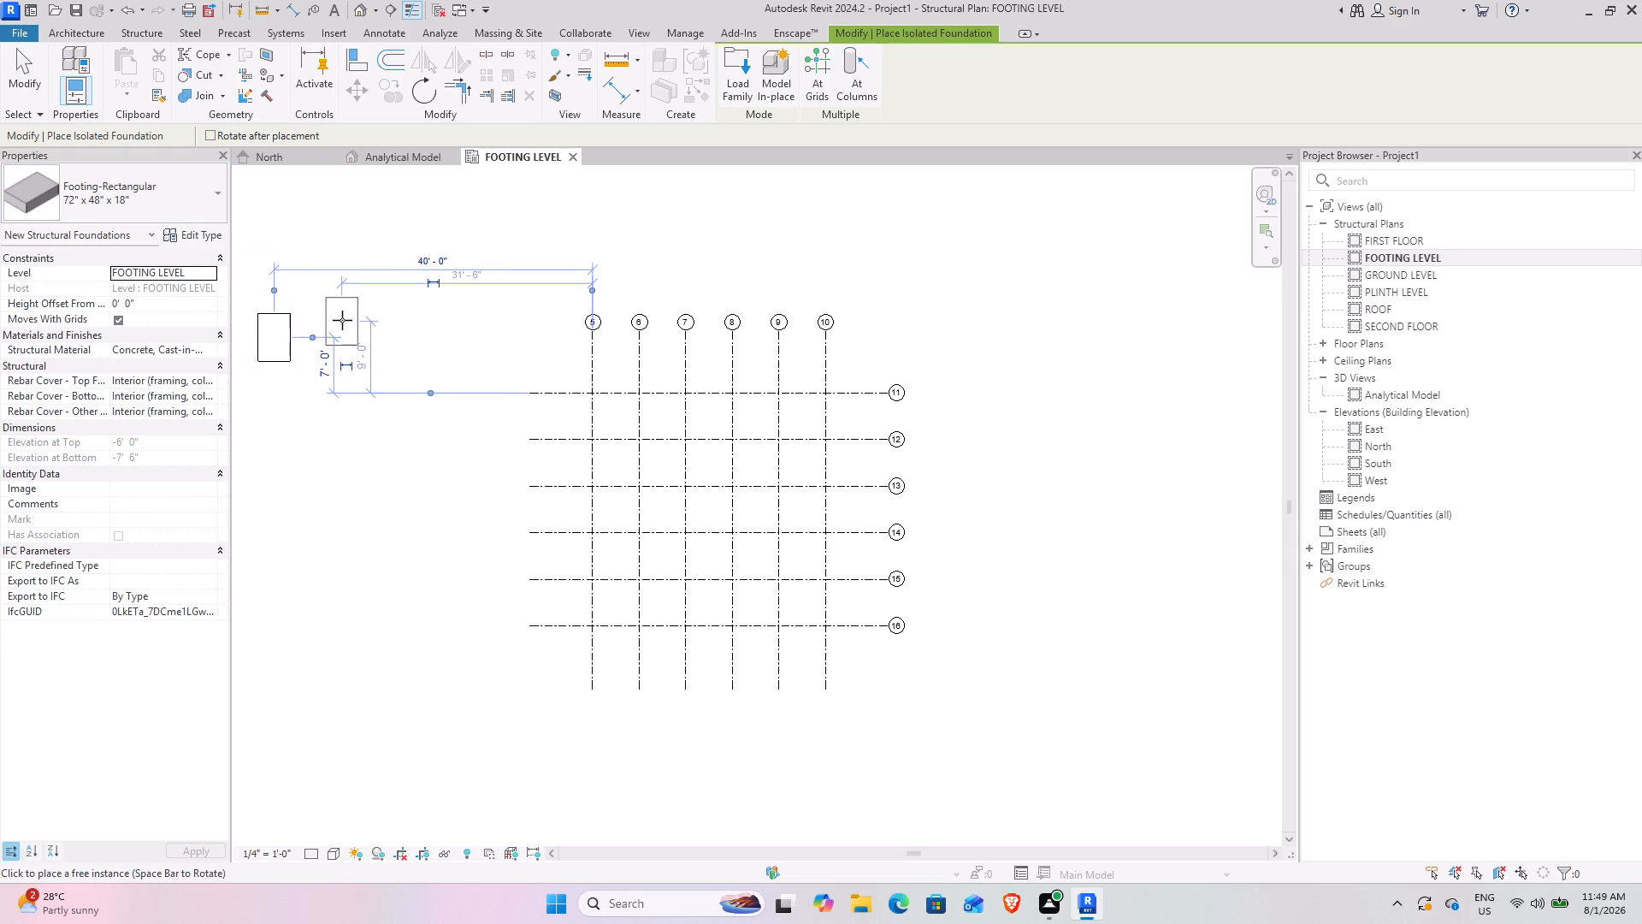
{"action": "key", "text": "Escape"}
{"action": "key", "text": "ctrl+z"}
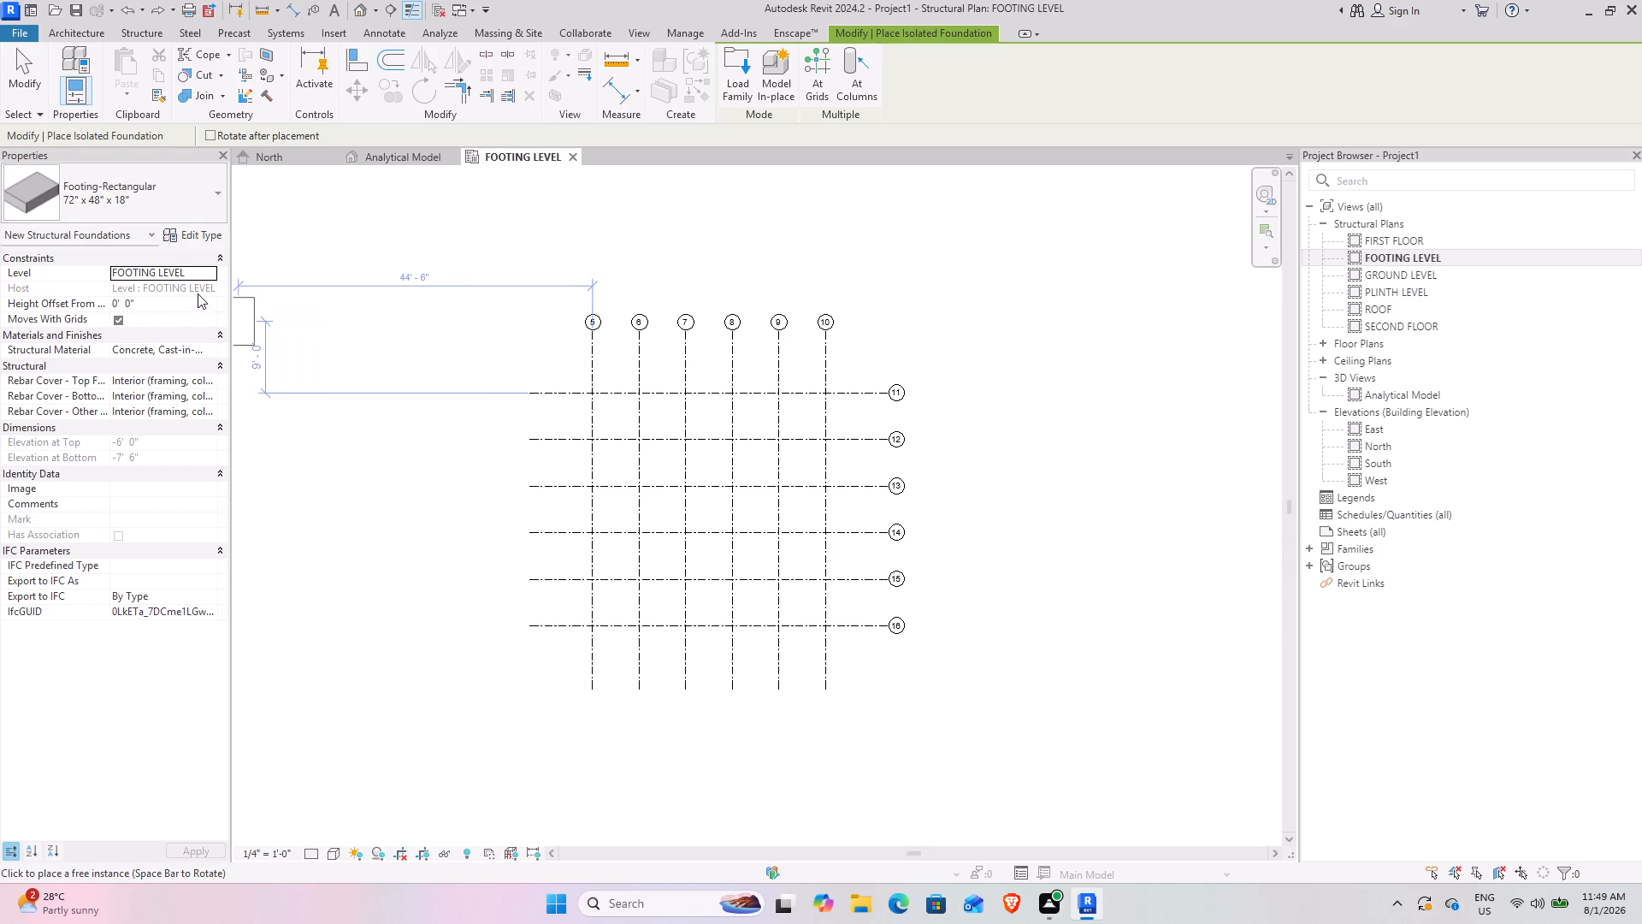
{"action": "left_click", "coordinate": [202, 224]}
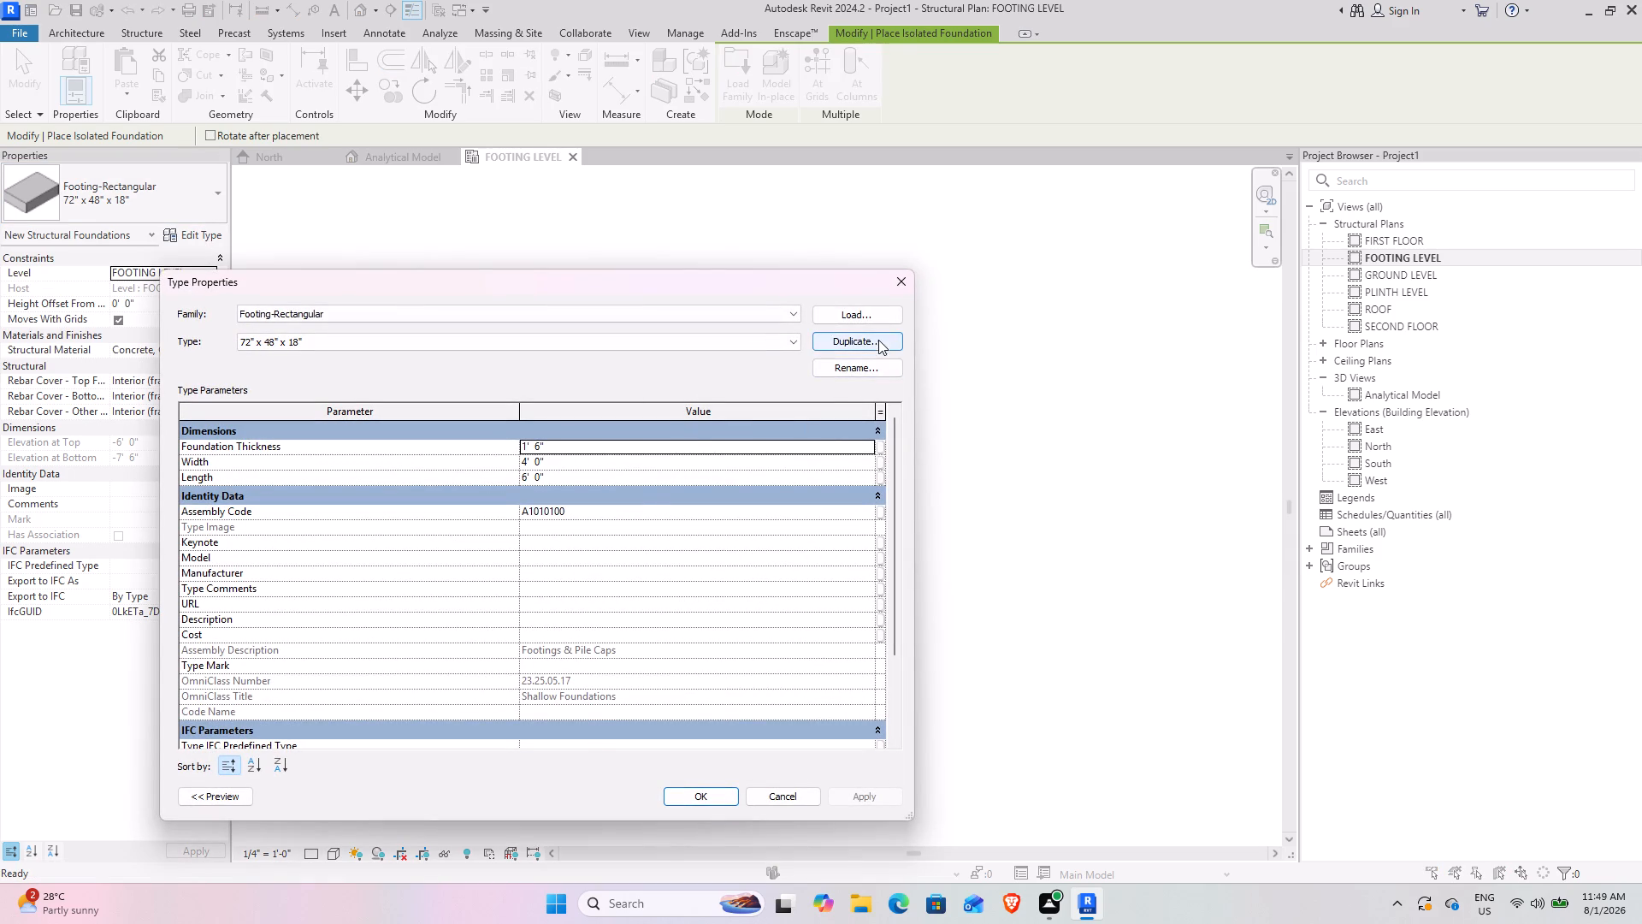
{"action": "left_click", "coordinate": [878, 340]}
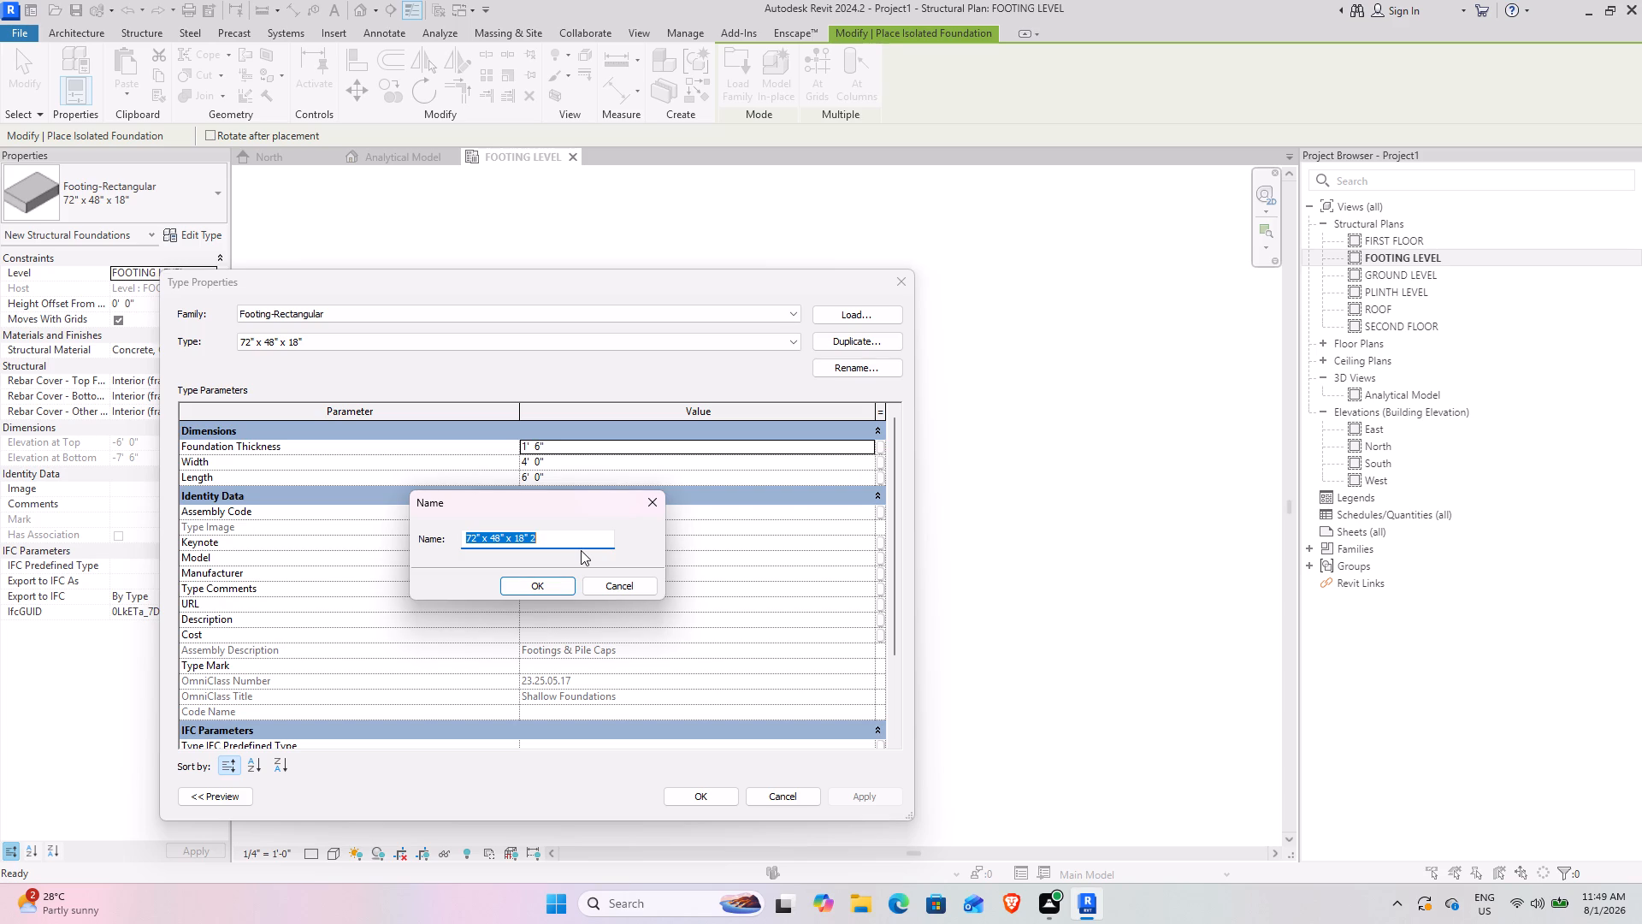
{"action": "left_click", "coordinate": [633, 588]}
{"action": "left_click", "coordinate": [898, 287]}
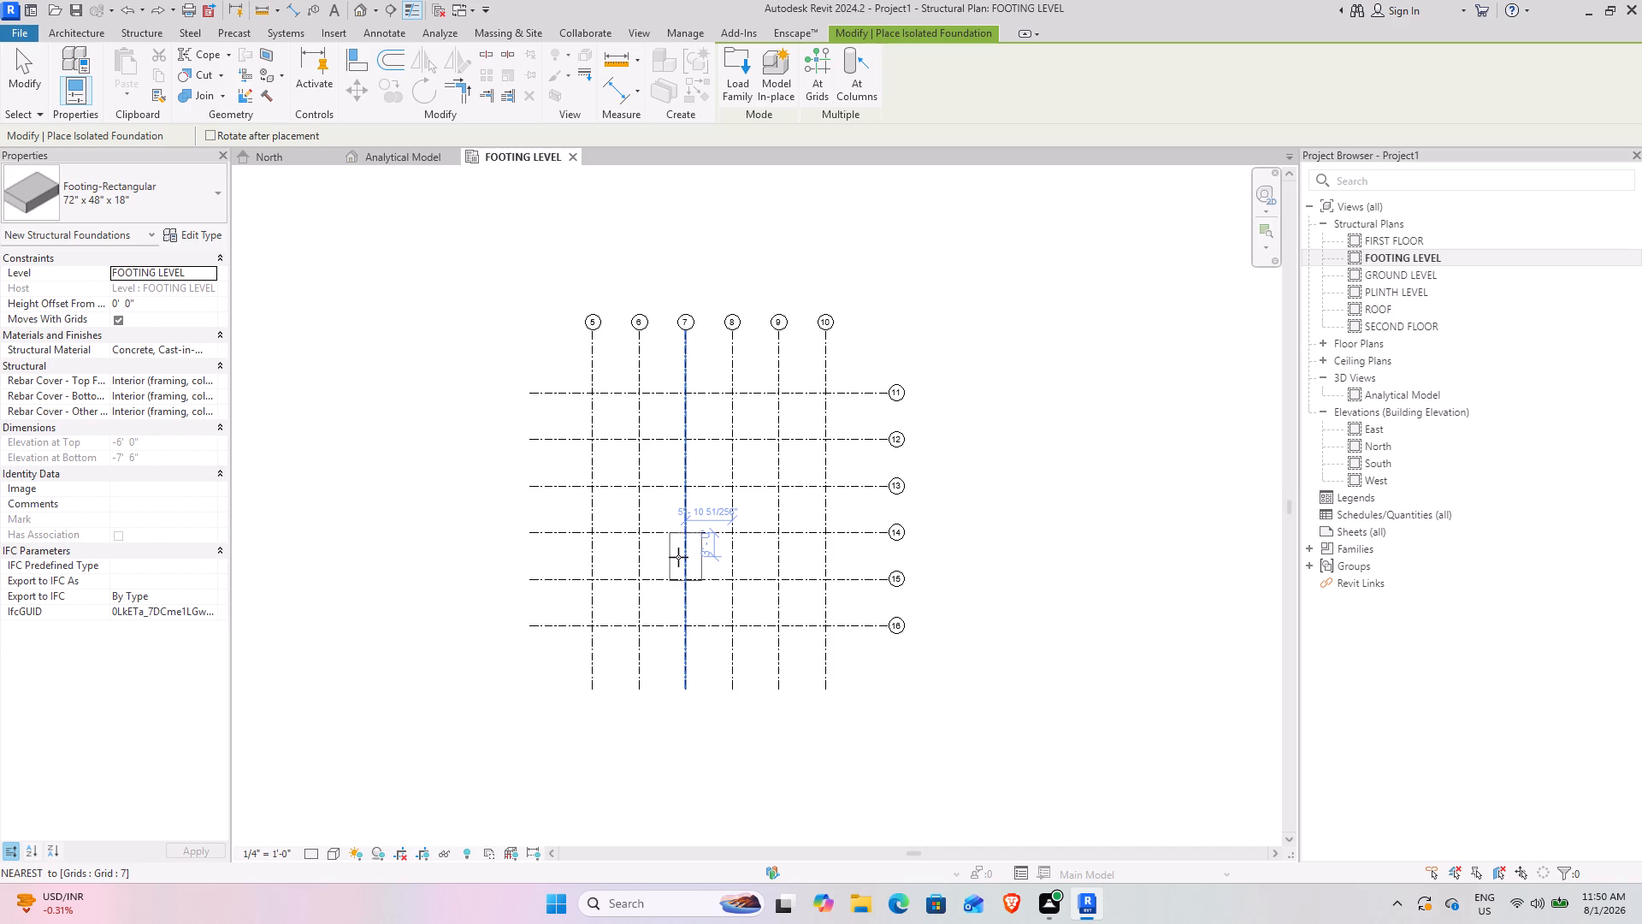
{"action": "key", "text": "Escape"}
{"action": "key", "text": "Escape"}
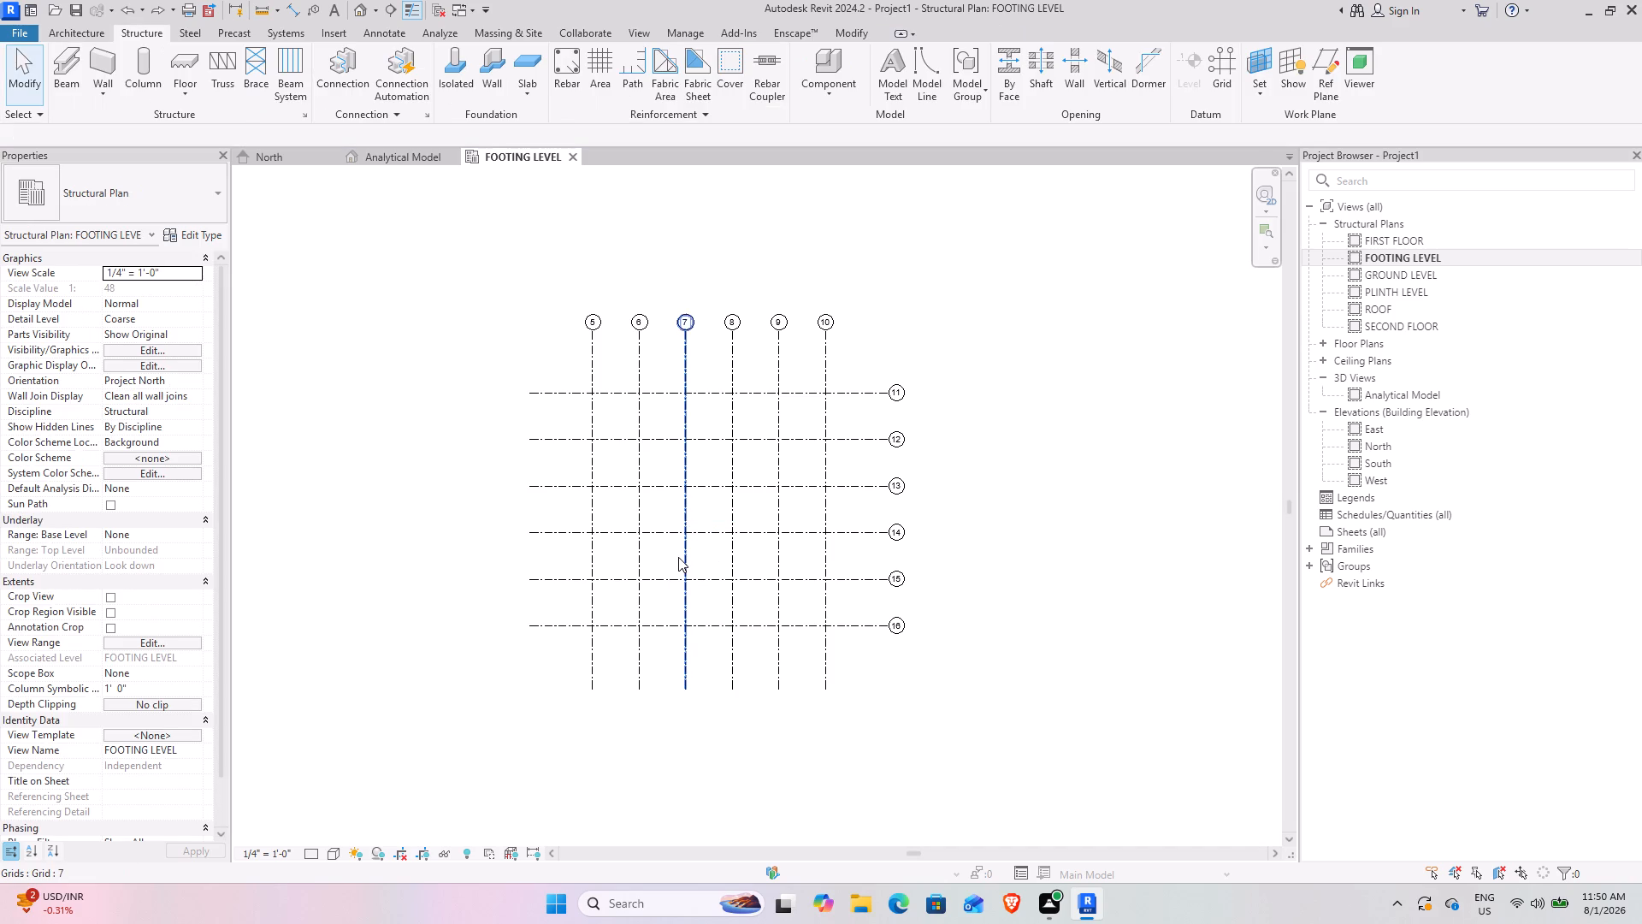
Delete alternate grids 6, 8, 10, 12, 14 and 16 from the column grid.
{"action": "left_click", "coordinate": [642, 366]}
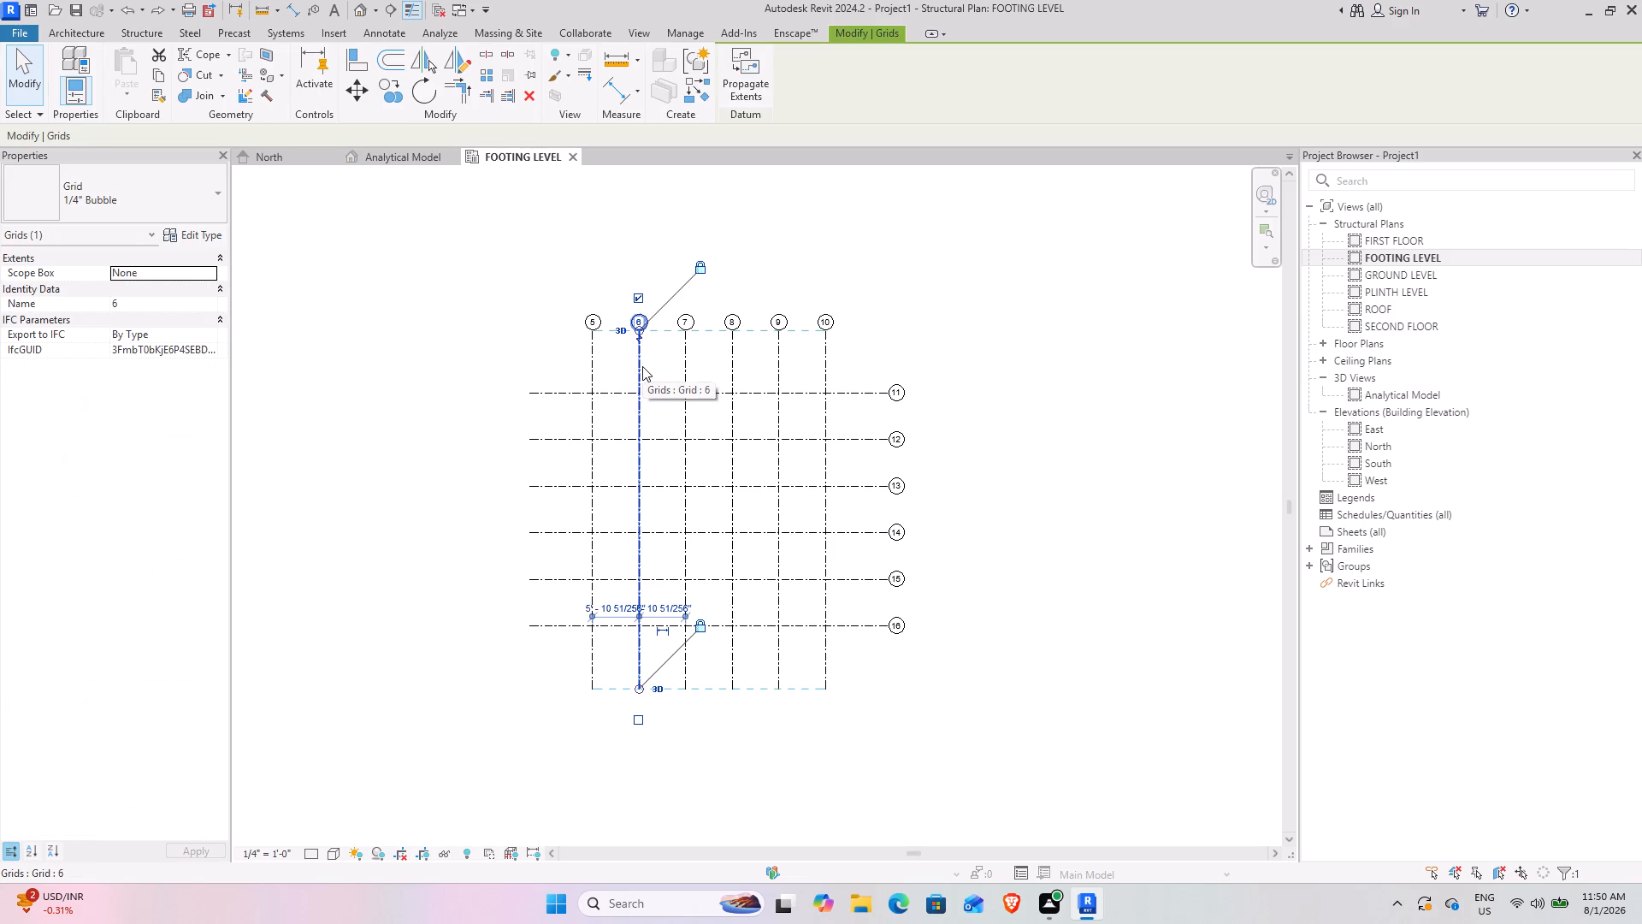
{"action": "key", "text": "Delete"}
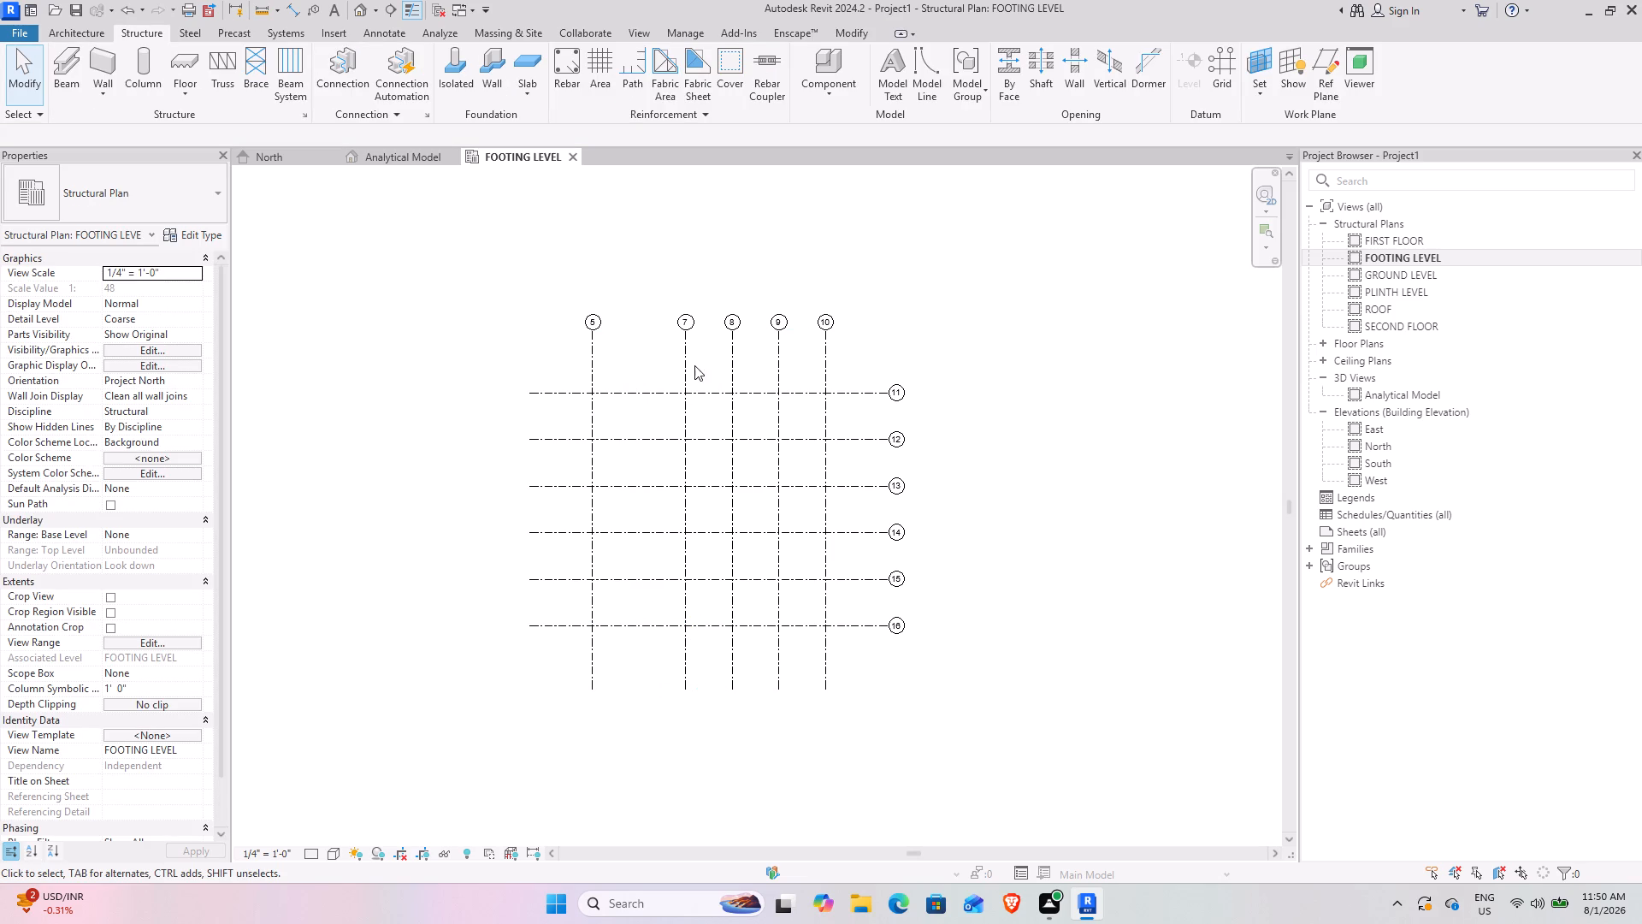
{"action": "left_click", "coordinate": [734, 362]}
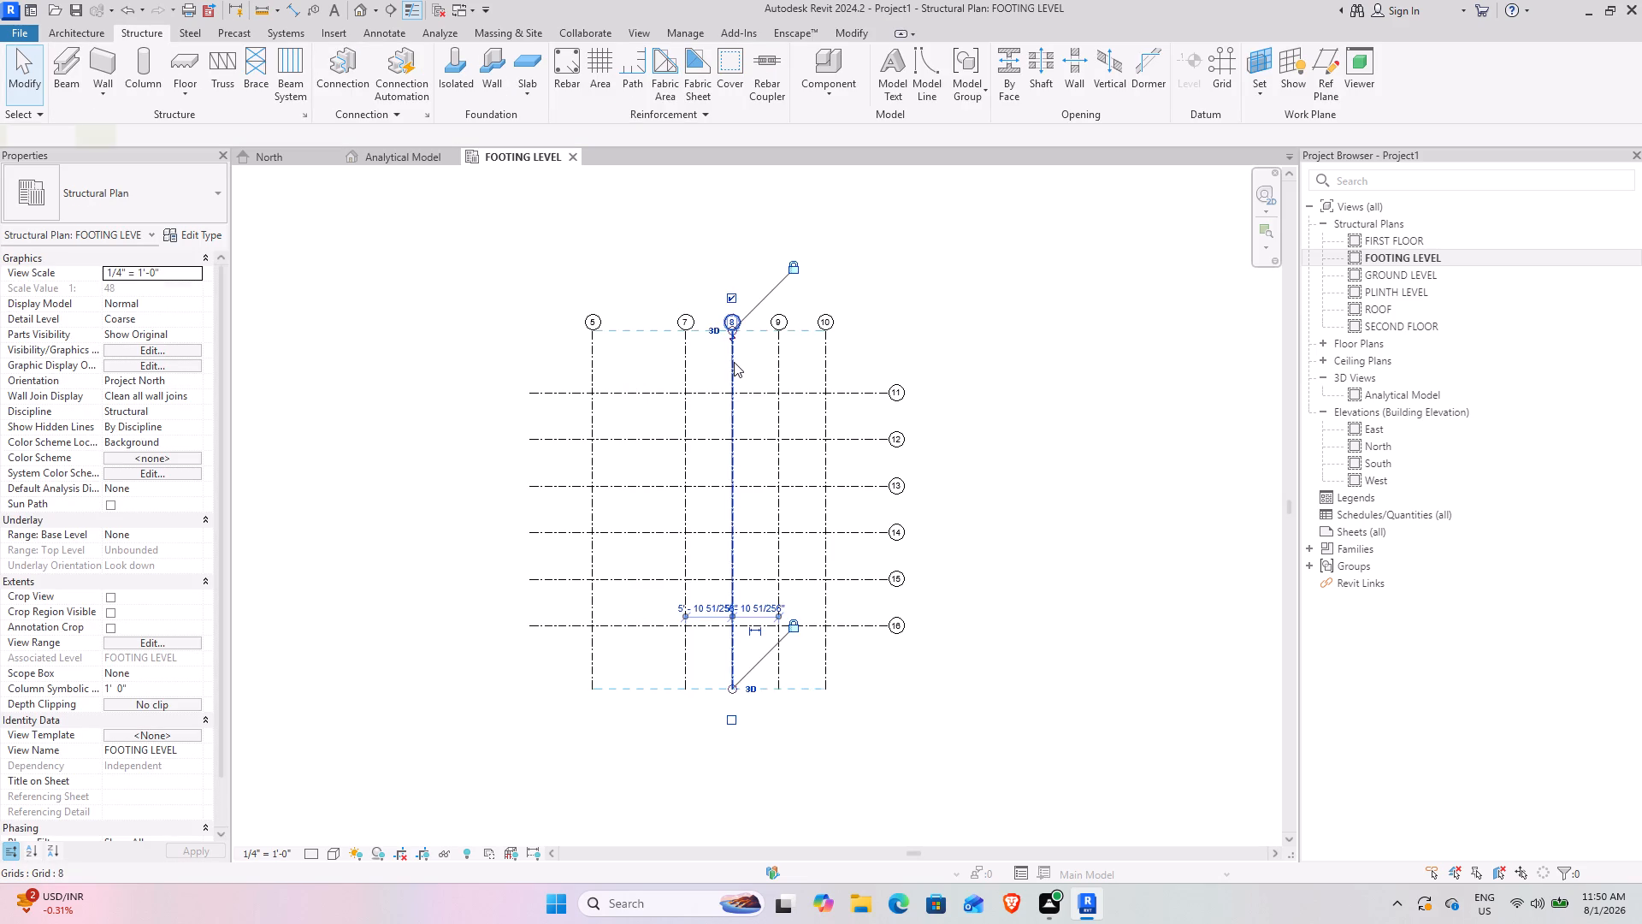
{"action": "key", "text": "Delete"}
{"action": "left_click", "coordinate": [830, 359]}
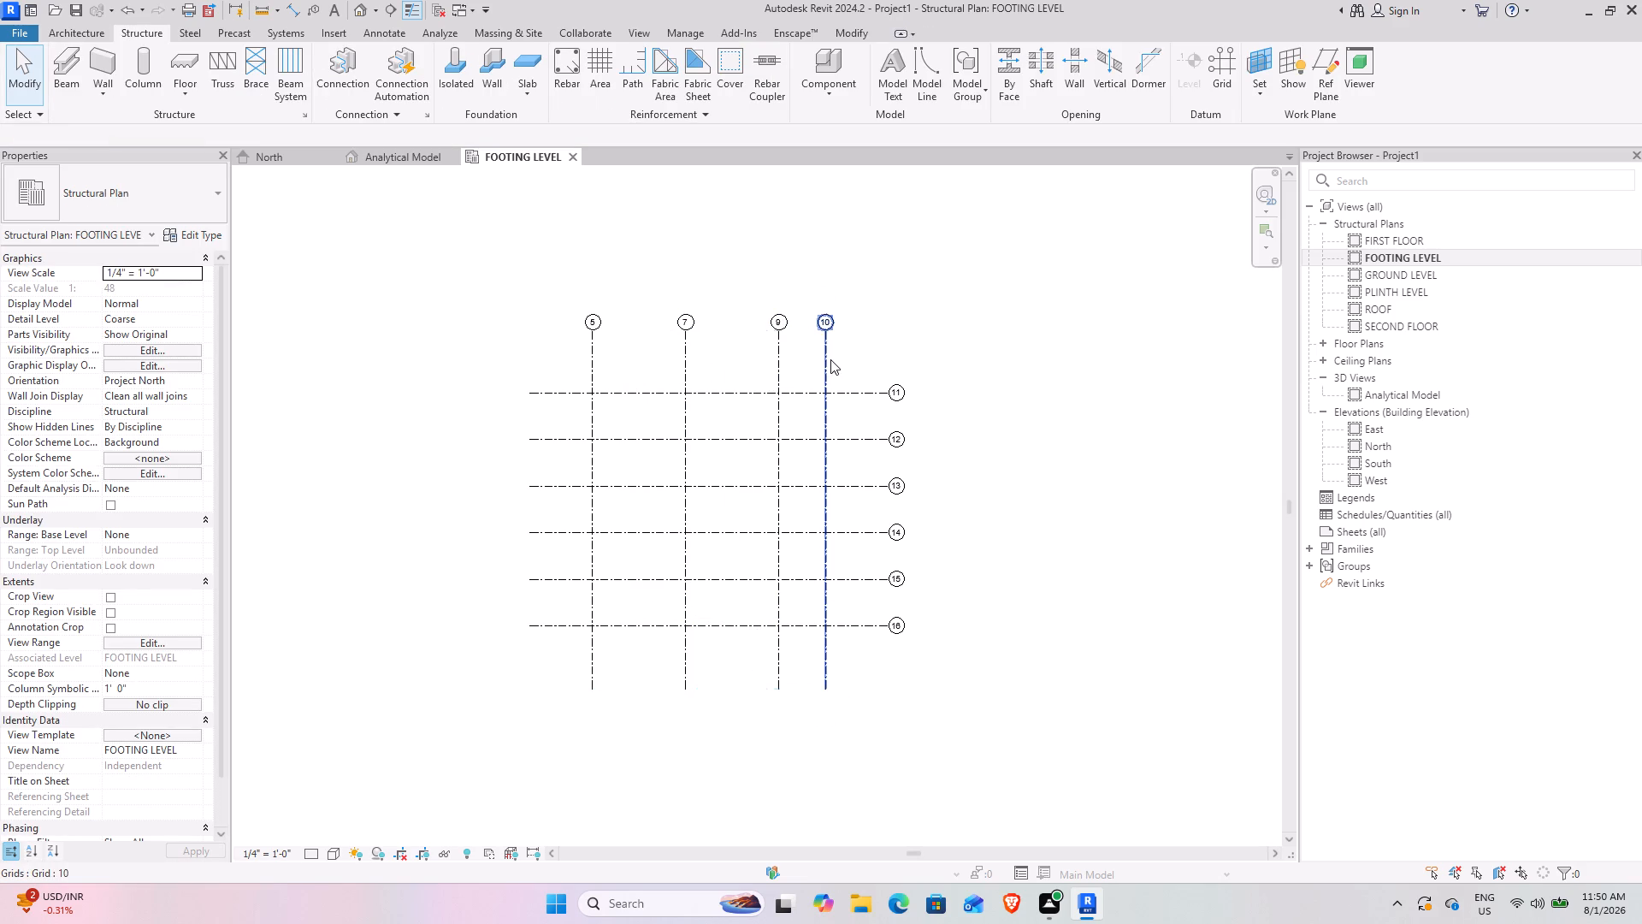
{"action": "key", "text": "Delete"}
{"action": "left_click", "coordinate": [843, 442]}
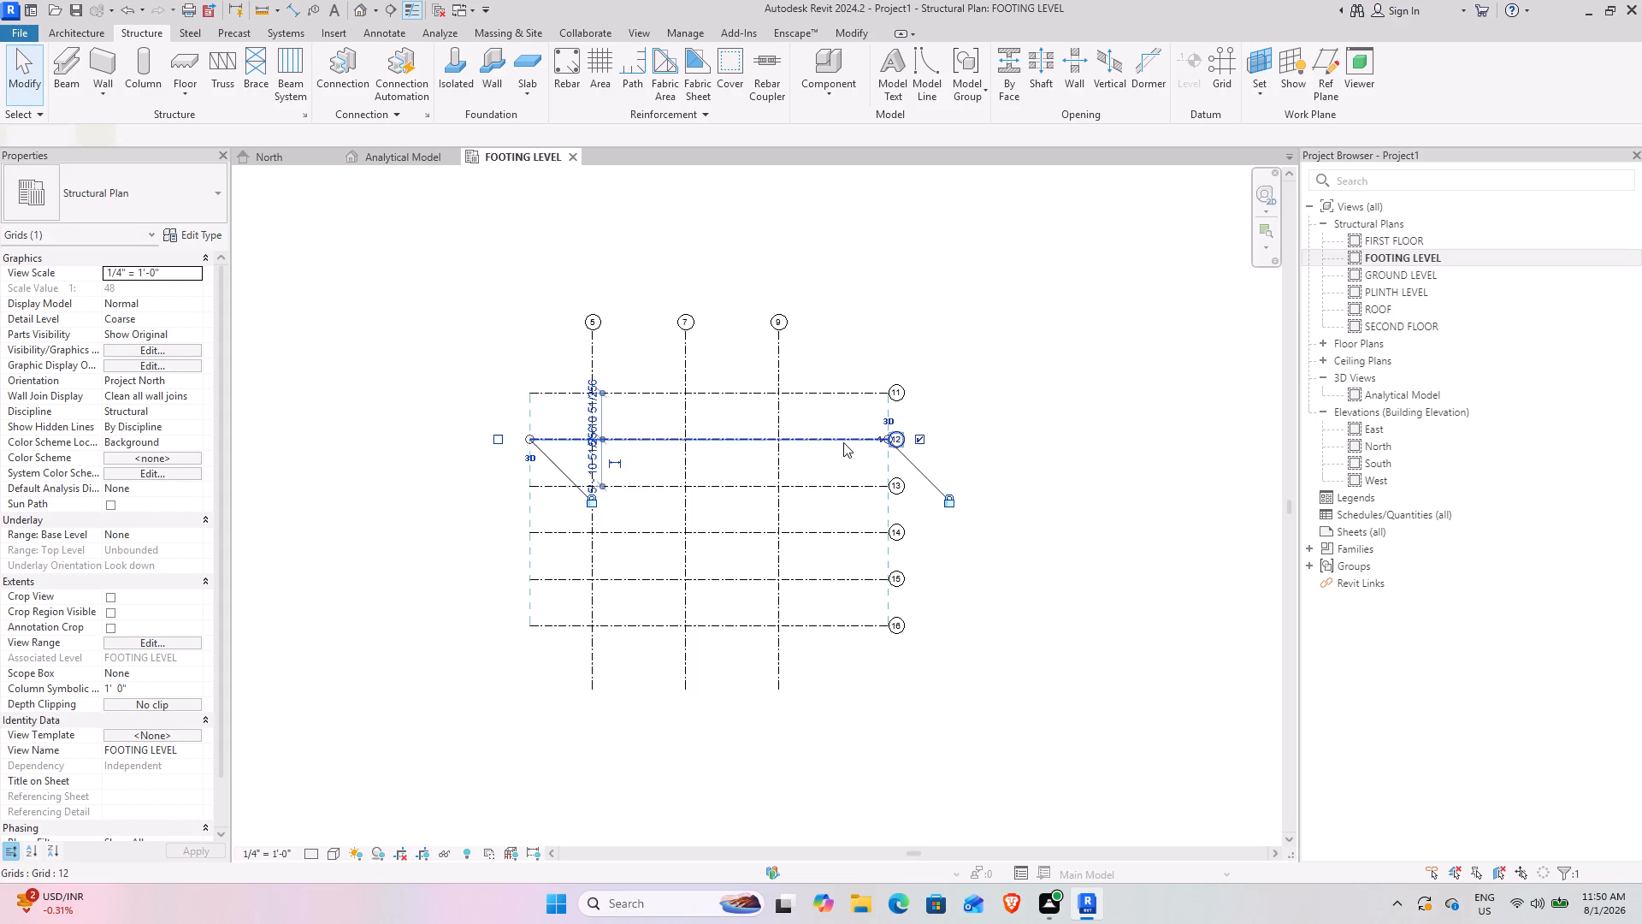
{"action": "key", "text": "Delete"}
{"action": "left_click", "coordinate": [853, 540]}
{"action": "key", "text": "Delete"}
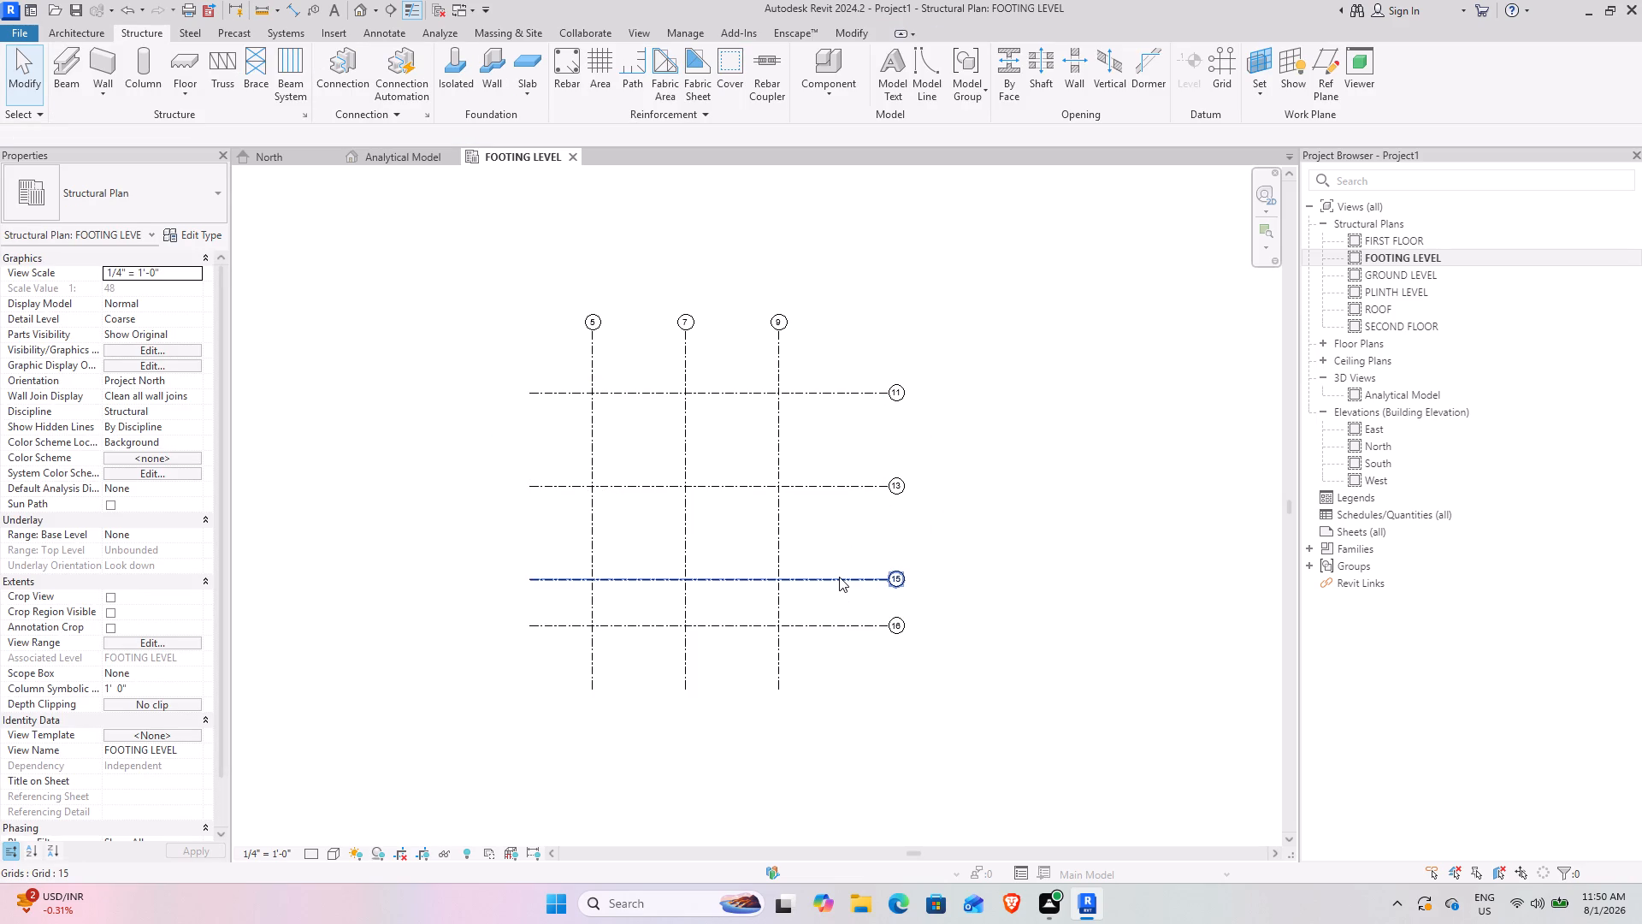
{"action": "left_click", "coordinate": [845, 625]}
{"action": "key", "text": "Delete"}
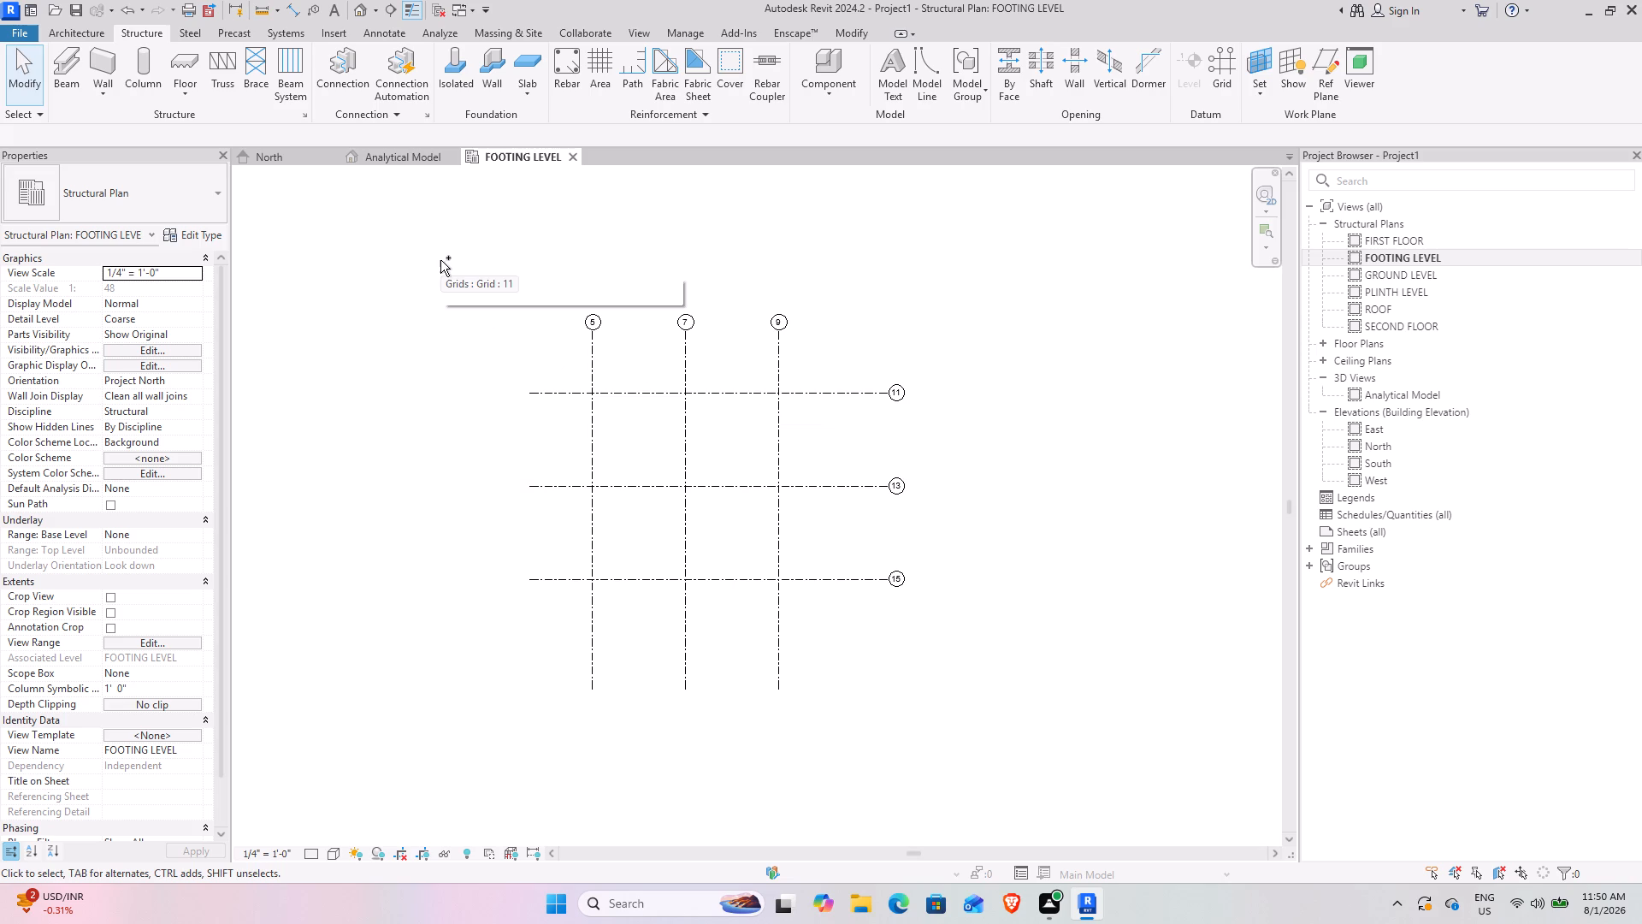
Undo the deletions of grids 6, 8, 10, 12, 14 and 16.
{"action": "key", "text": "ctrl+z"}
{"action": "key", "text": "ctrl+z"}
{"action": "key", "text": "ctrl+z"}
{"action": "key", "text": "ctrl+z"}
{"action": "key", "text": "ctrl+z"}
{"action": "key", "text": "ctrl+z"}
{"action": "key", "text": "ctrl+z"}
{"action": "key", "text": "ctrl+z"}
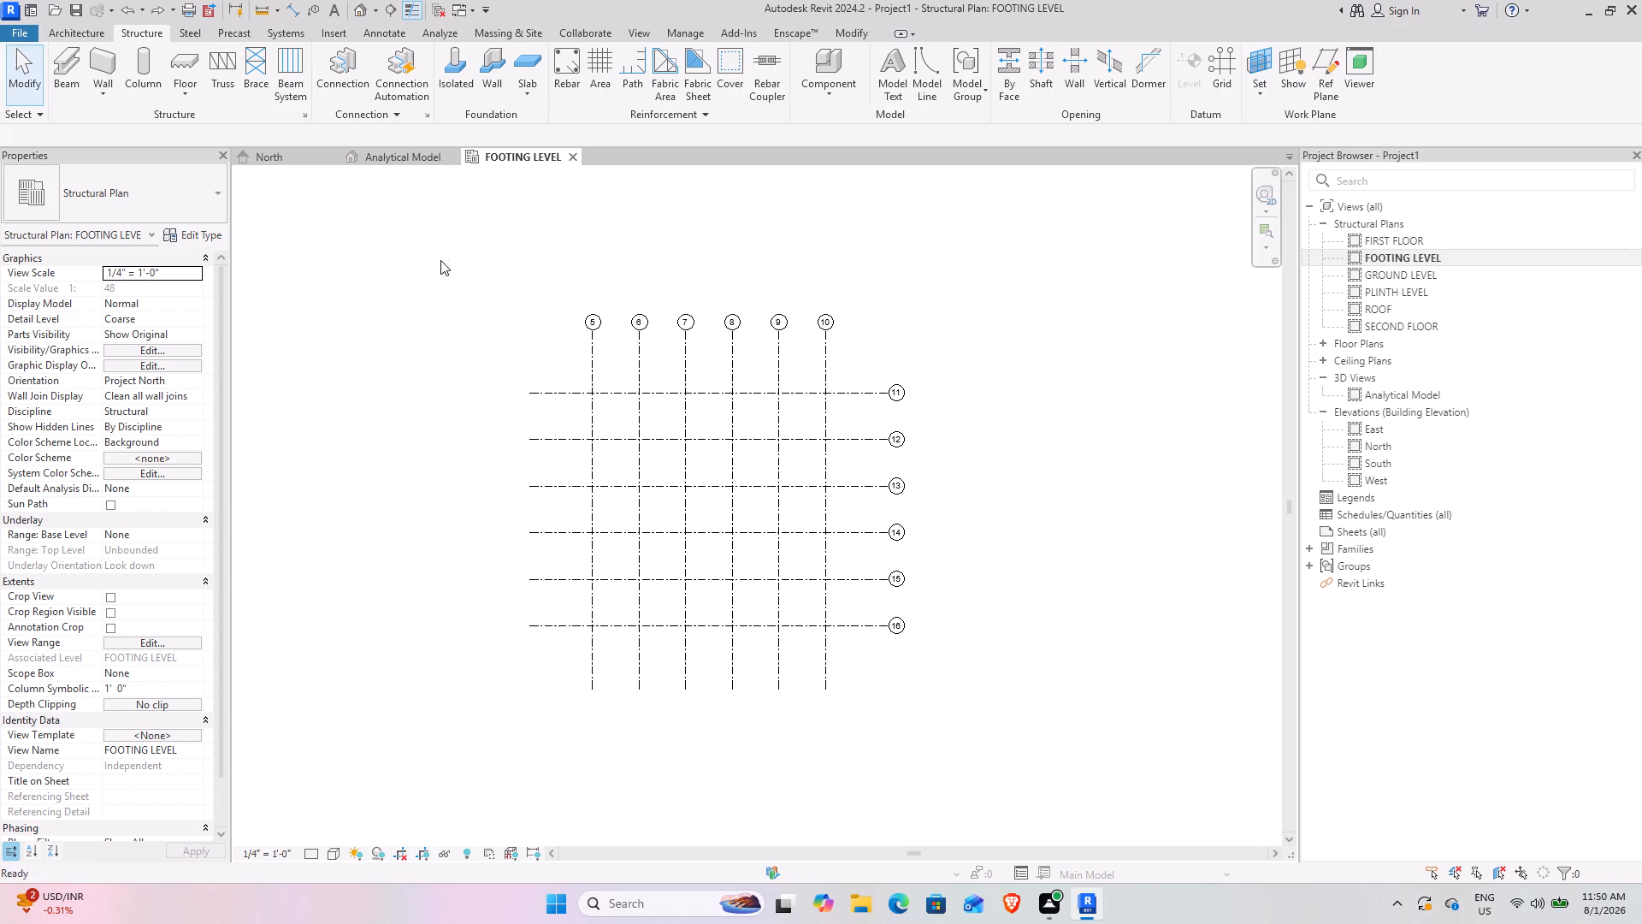
Undo the deletions of the square's model lines and the outer grids 1, 2, 3 and 4.
{"action": "key", "text": "ctrl+z"}
{"action": "key", "text": "ctrl+z"}
{"action": "key", "text": "ctrl+z"}
{"action": "key", "text": "ctrl+z"}
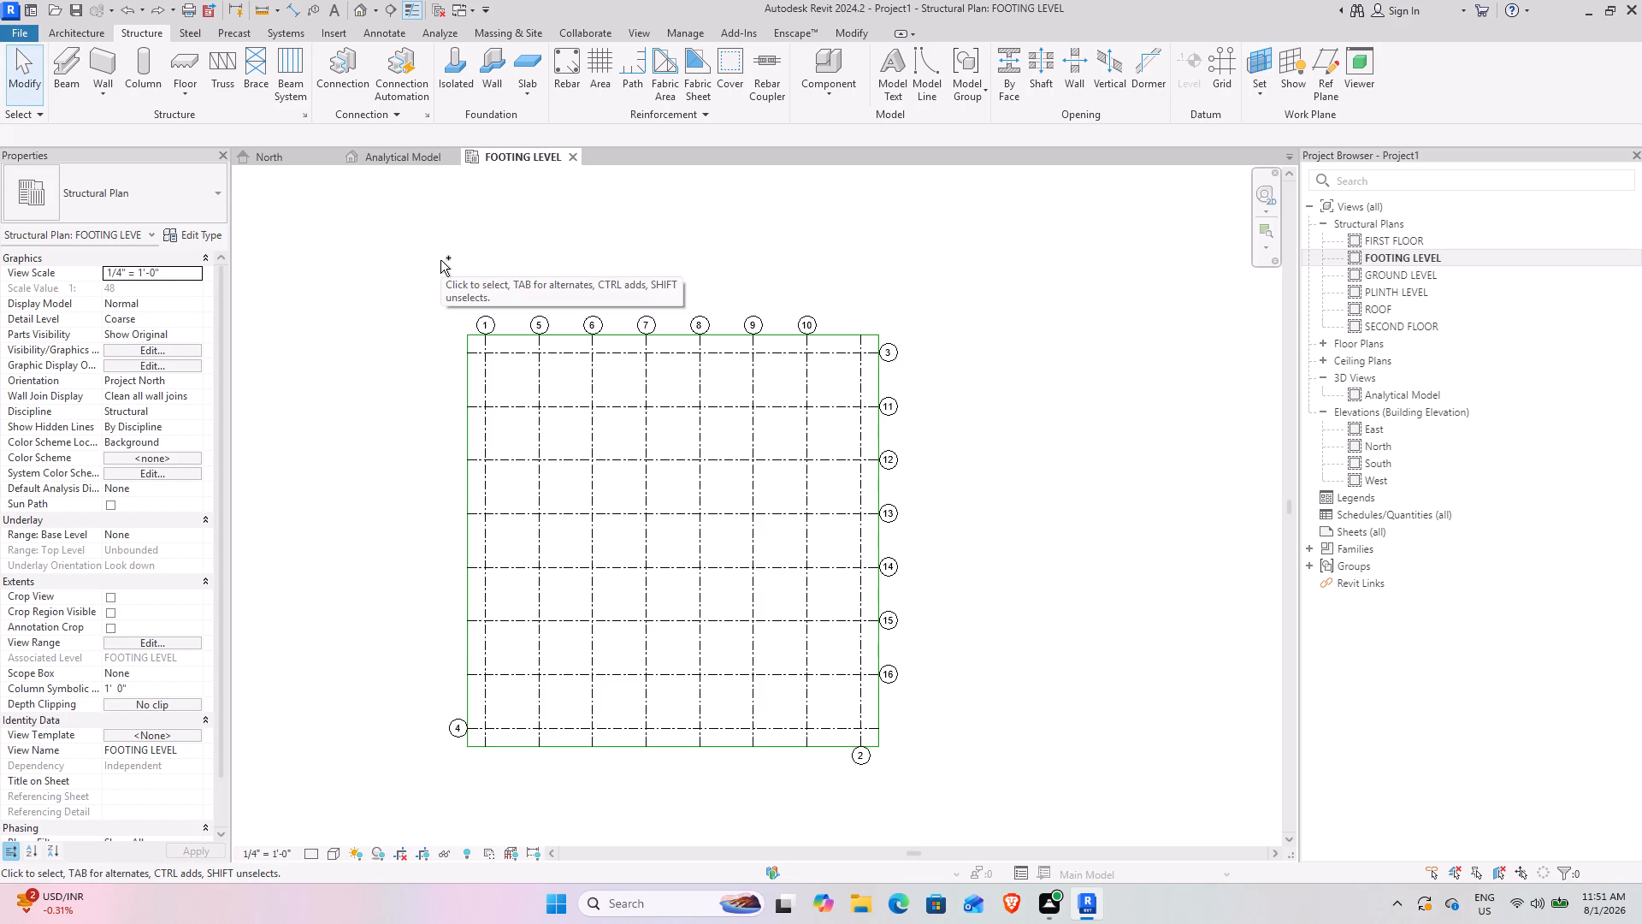
Undo the view scale change and the placement of all inner grids 5 to 16, back to outer grids 1 to 4.
{"action": "key", "text": "ctrl+z"}
{"action": "key", "text": "ctrl+z"}
{"action": "key", "text": "ctrl+z"}
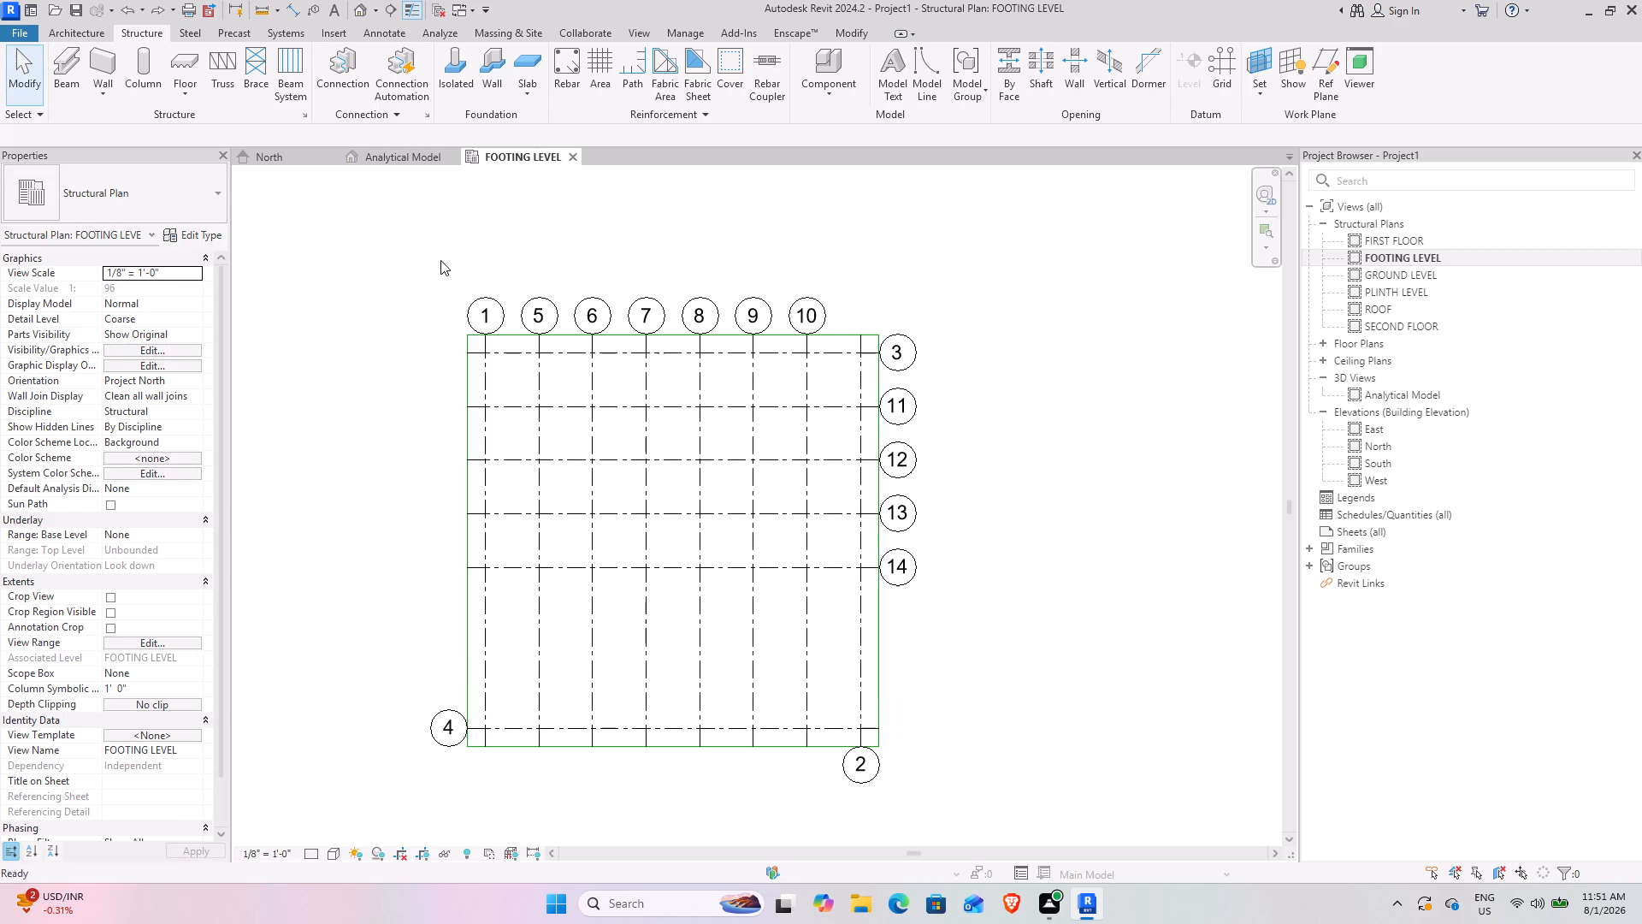
{"action": "key", "text": "ctrl+z"}
{"action": "key", "text": "ctrl+z"}
{"action": "key", "text": "ctrl+z"}
{"action": "key", "text": "ctrl+z"}
{"action": "key", "text": "ctrl+z"}
{"action": "key", "text": "ctrl+z"}
{"action": "key", "text": "ctrl+z"}
{"action": "key", "text": "ctrl+z"}
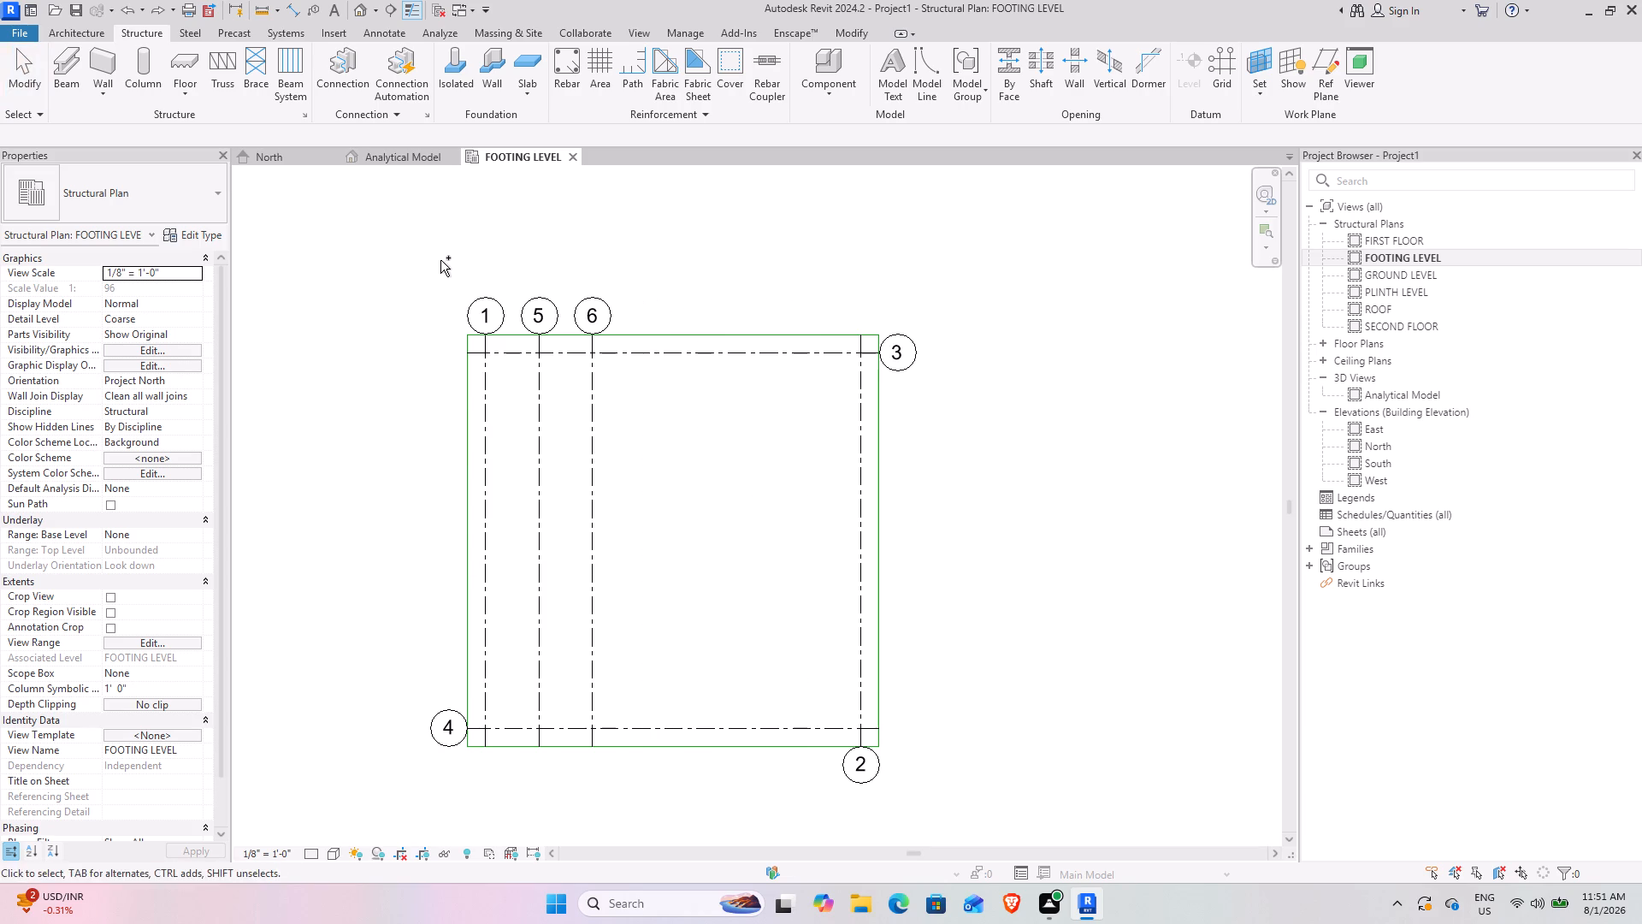
{"action": "key", "text": "ctrl+z"}
{"action": "key", "text": "ctrl+z"}
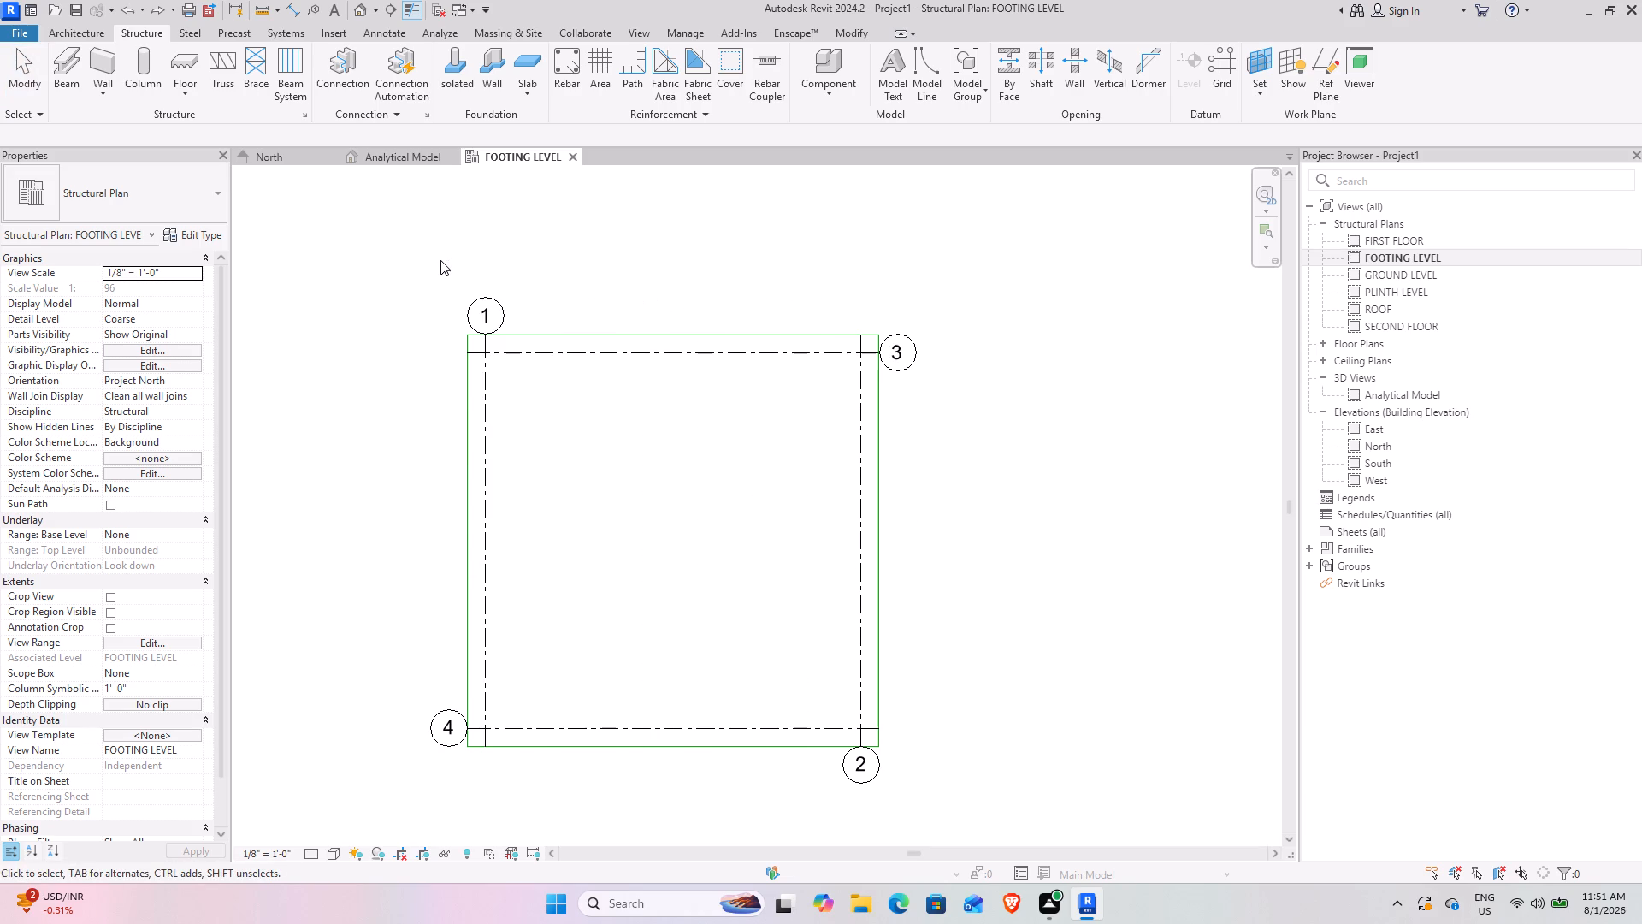
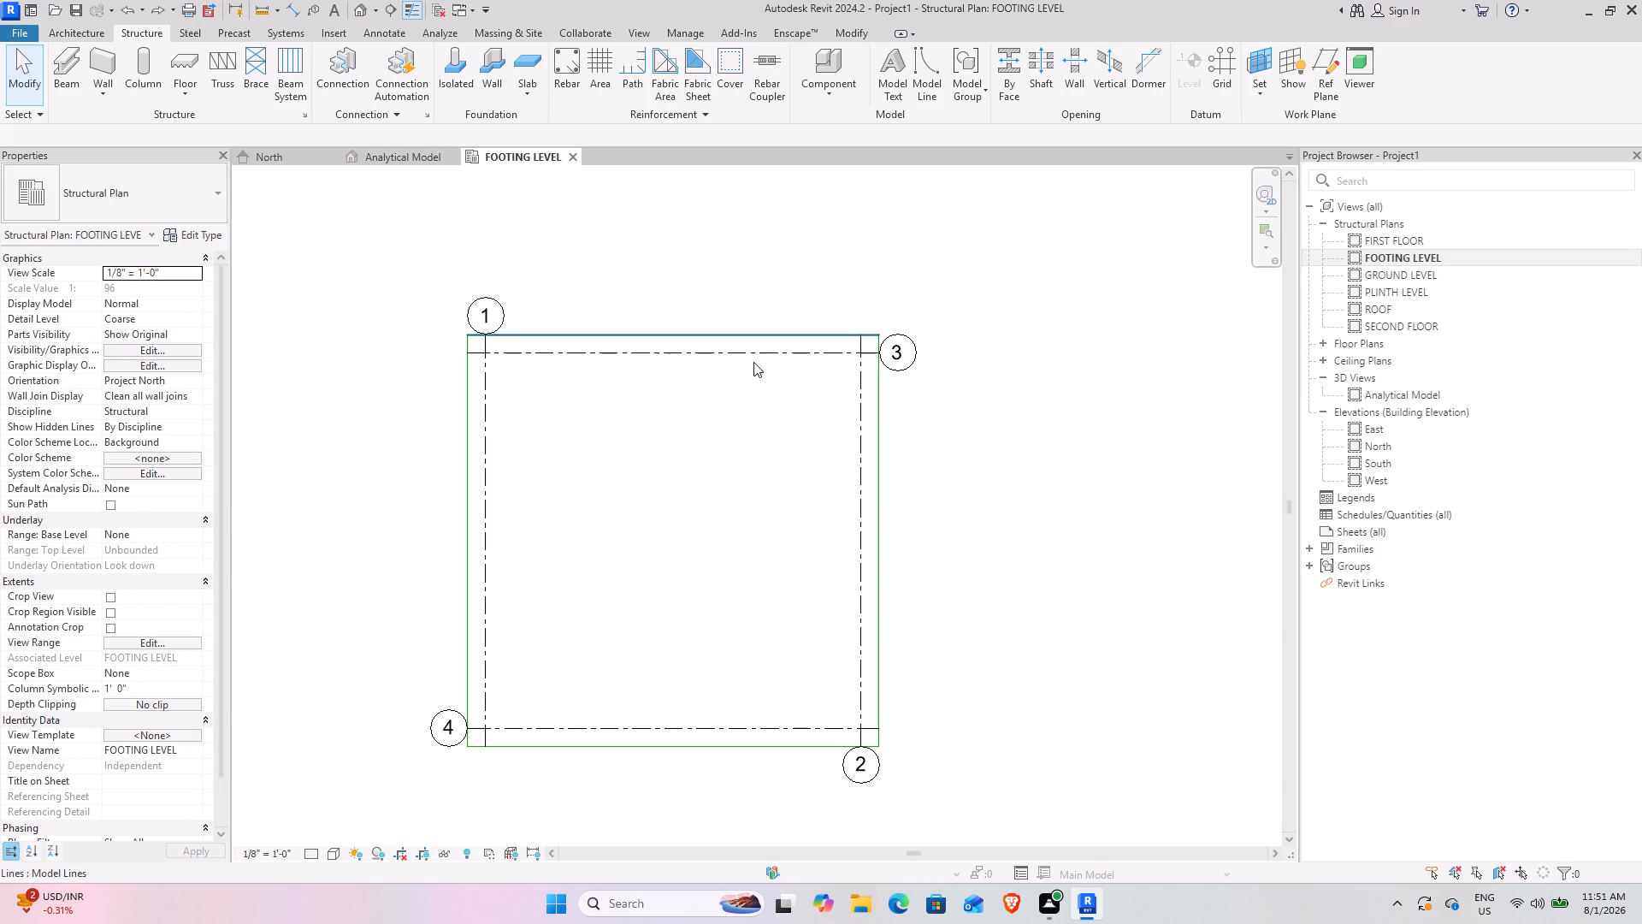
Add three vertical grids at successive 11' offsets from grid 1 toward grid 2 by picking existing grid lines.
{"action": "left_click", "coordinate": [499, 347]}
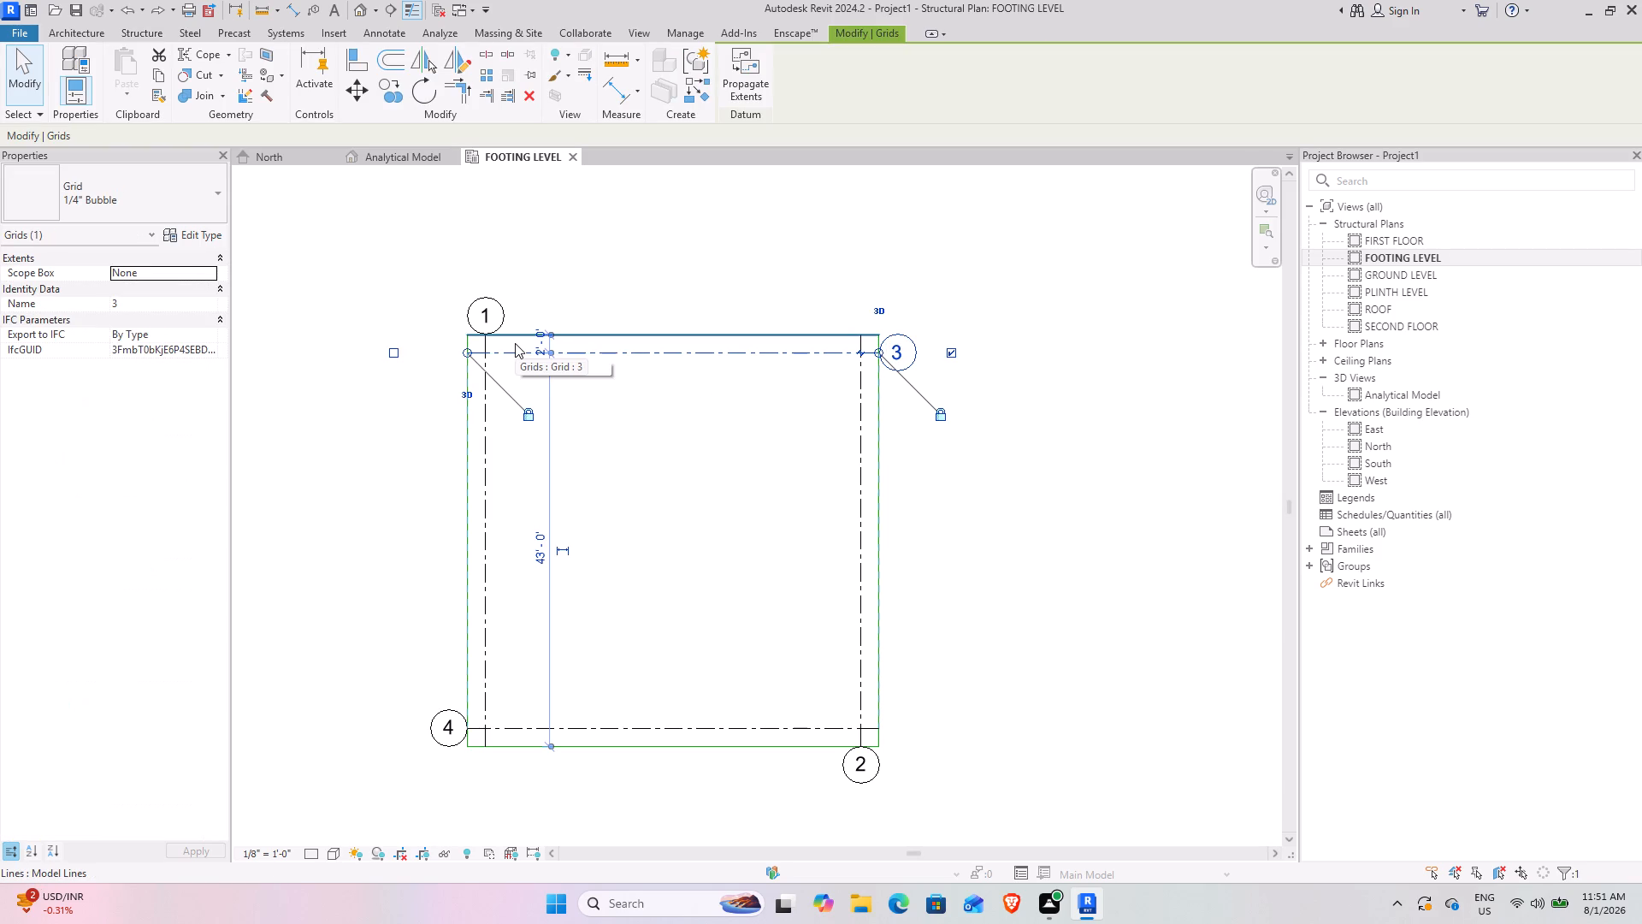
{"action": "type", "text": "CS"}
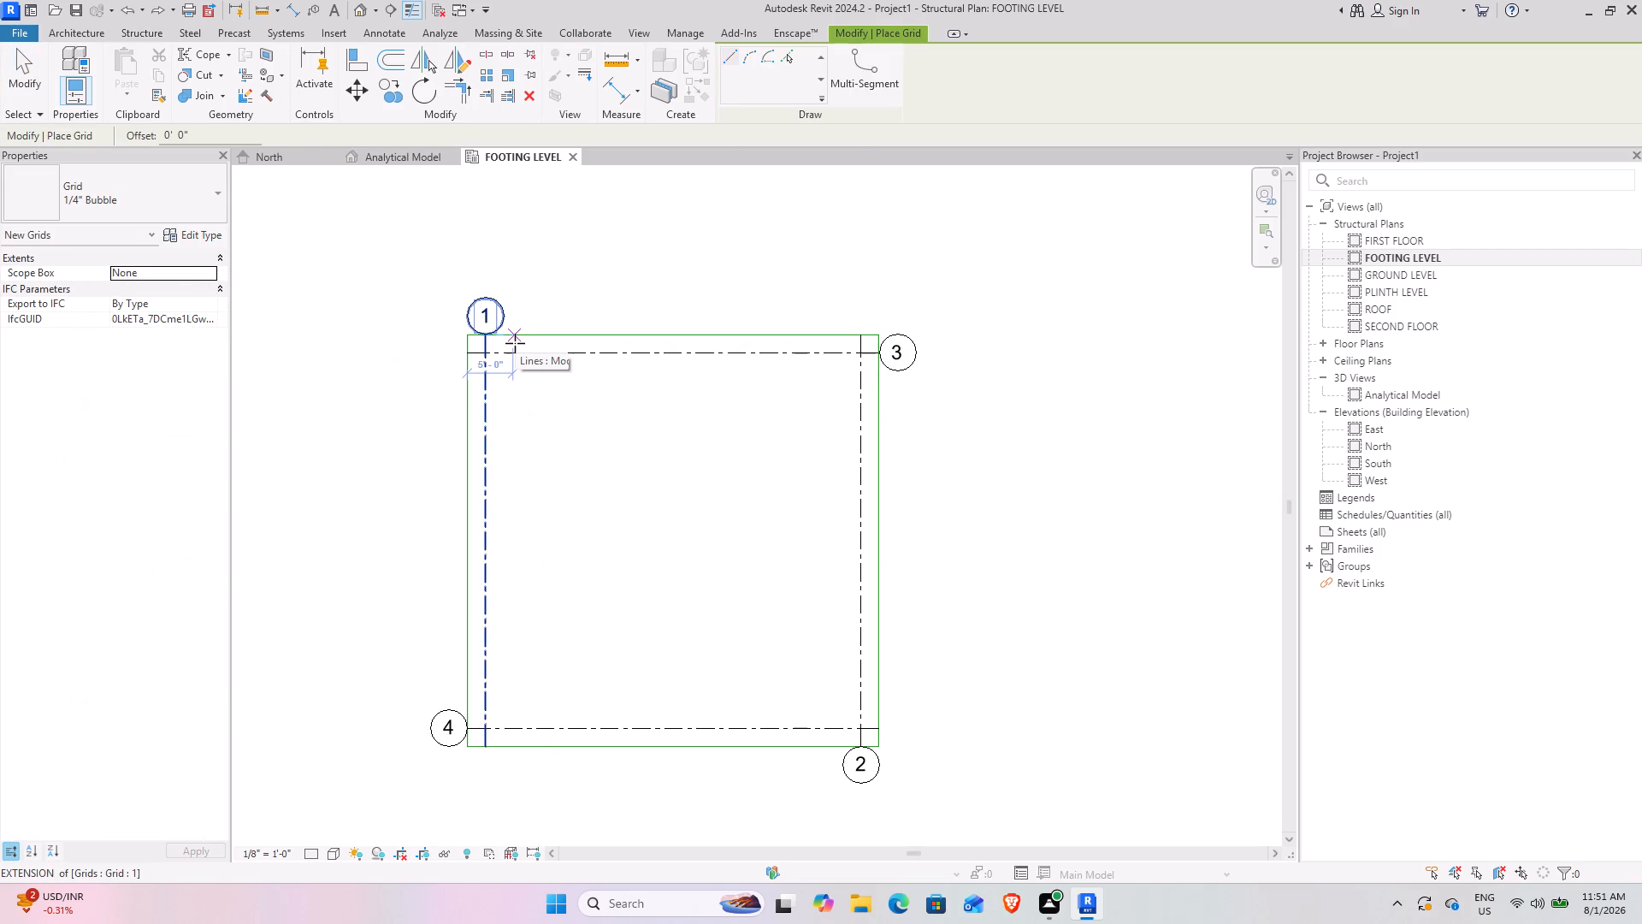
{"action": "left_click", "coordinate": [789, 61]}
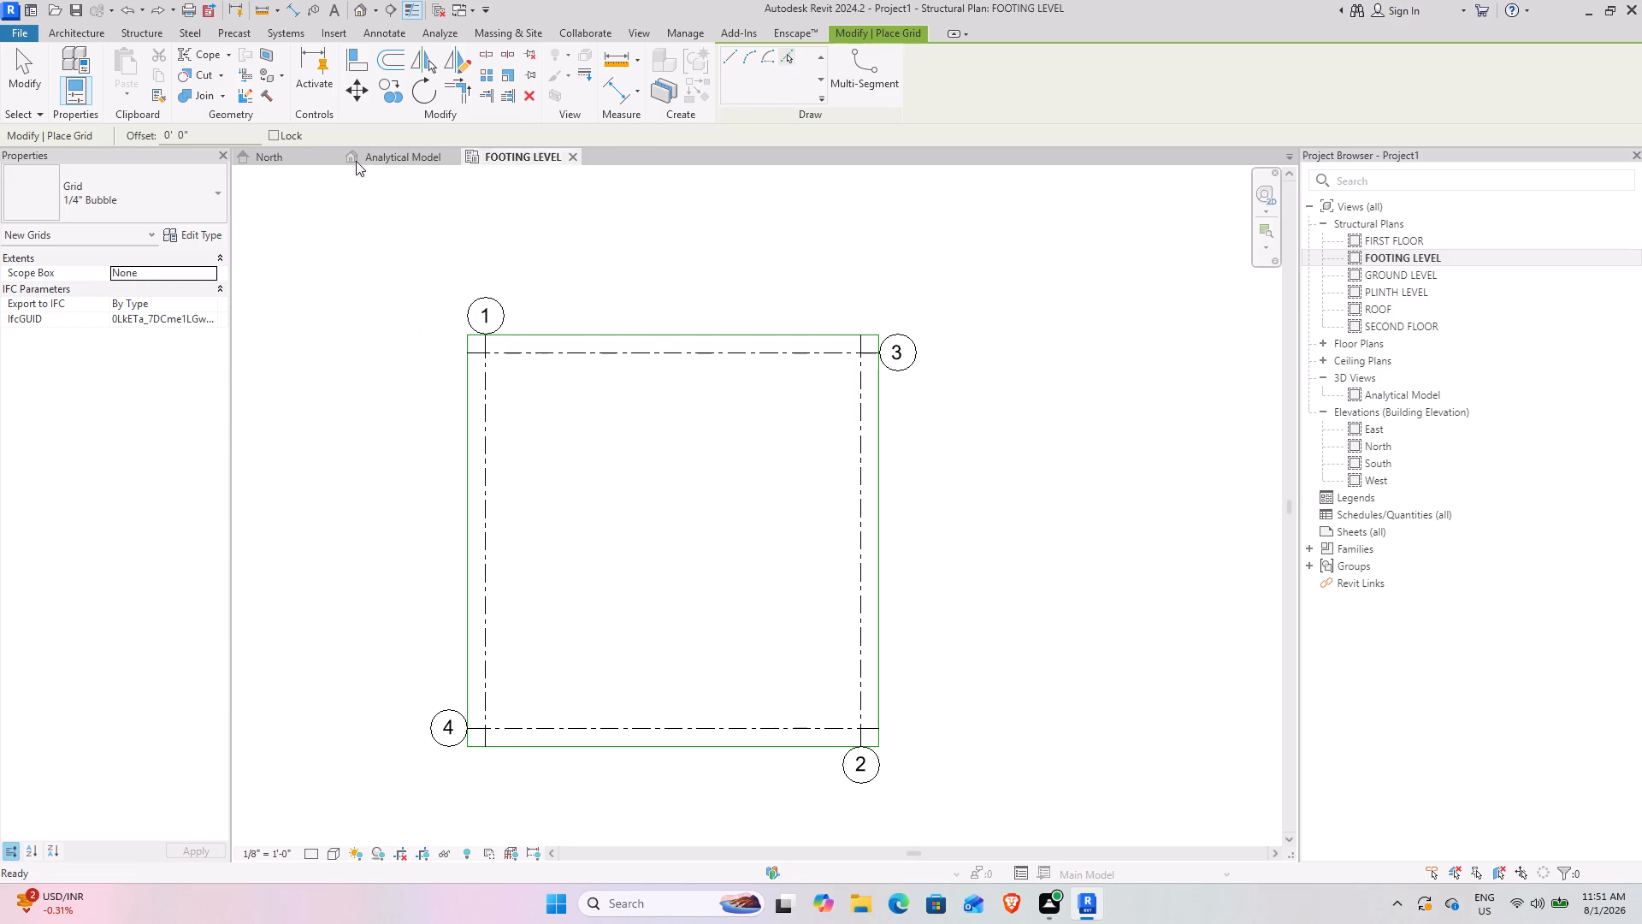
{"action": "left_click_drag", "start_coordinate": [194, 138], "coordinate": [128, 135]}
{"action": "type", "text": "11'"}
{"action": "key", "text": "Return"}
{"action": "left_click", "coordinate": [487, 476]}
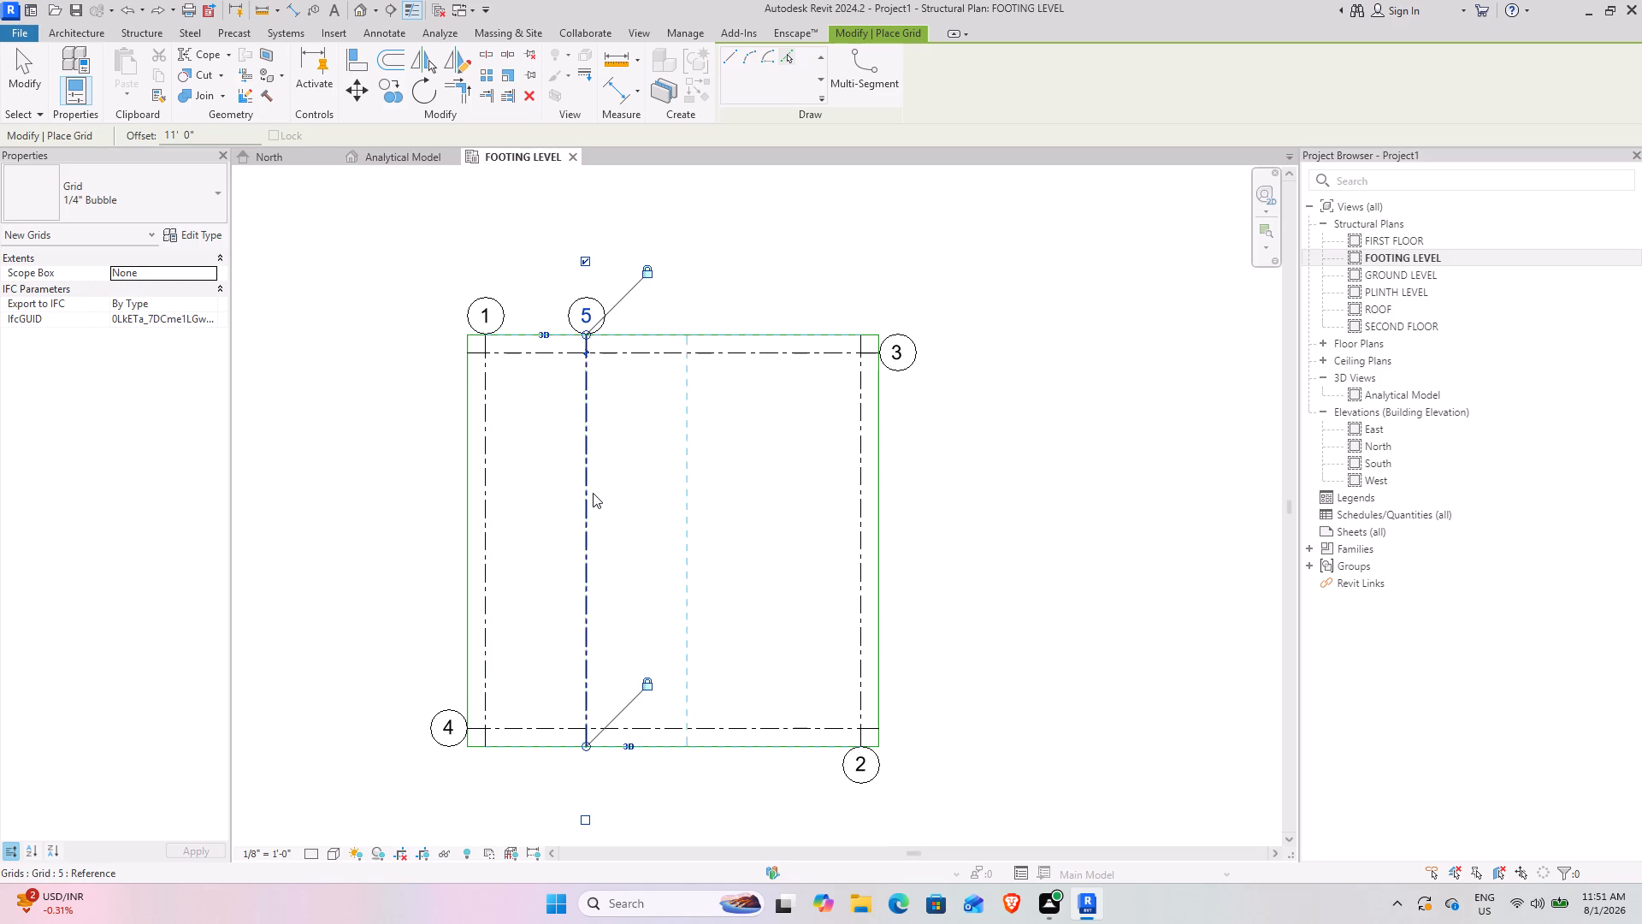
{"action": "left_click", "coordinate": [588, 493]}
{"action": "left_click", "coordinate": [682, 502]}
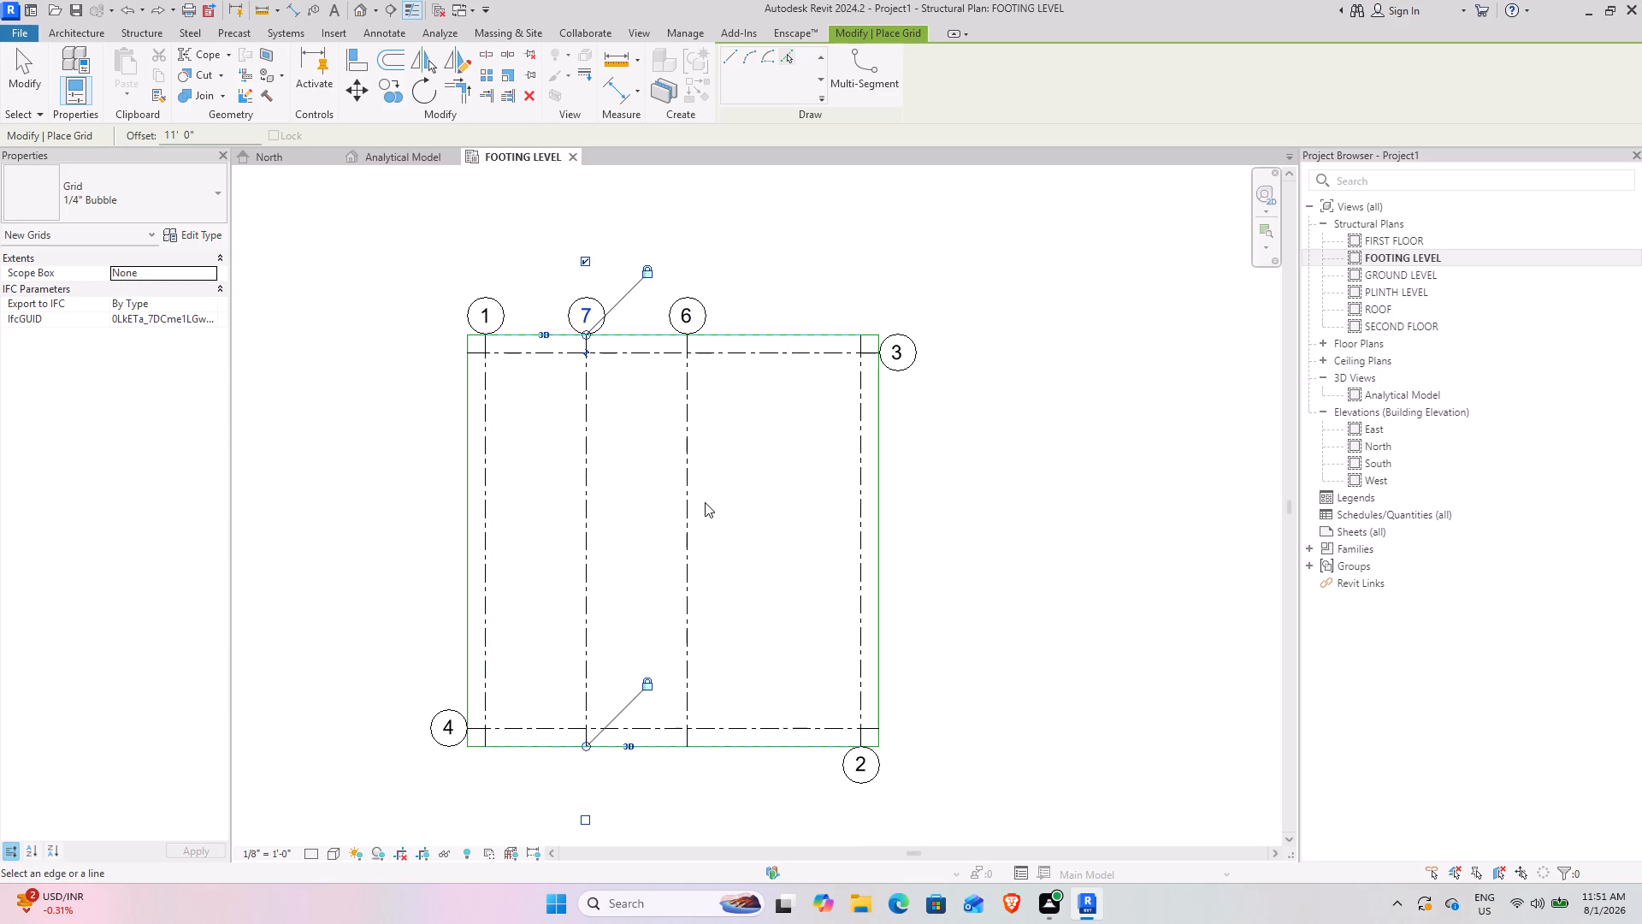
{"action": "key", "text": "ctrl+z"}
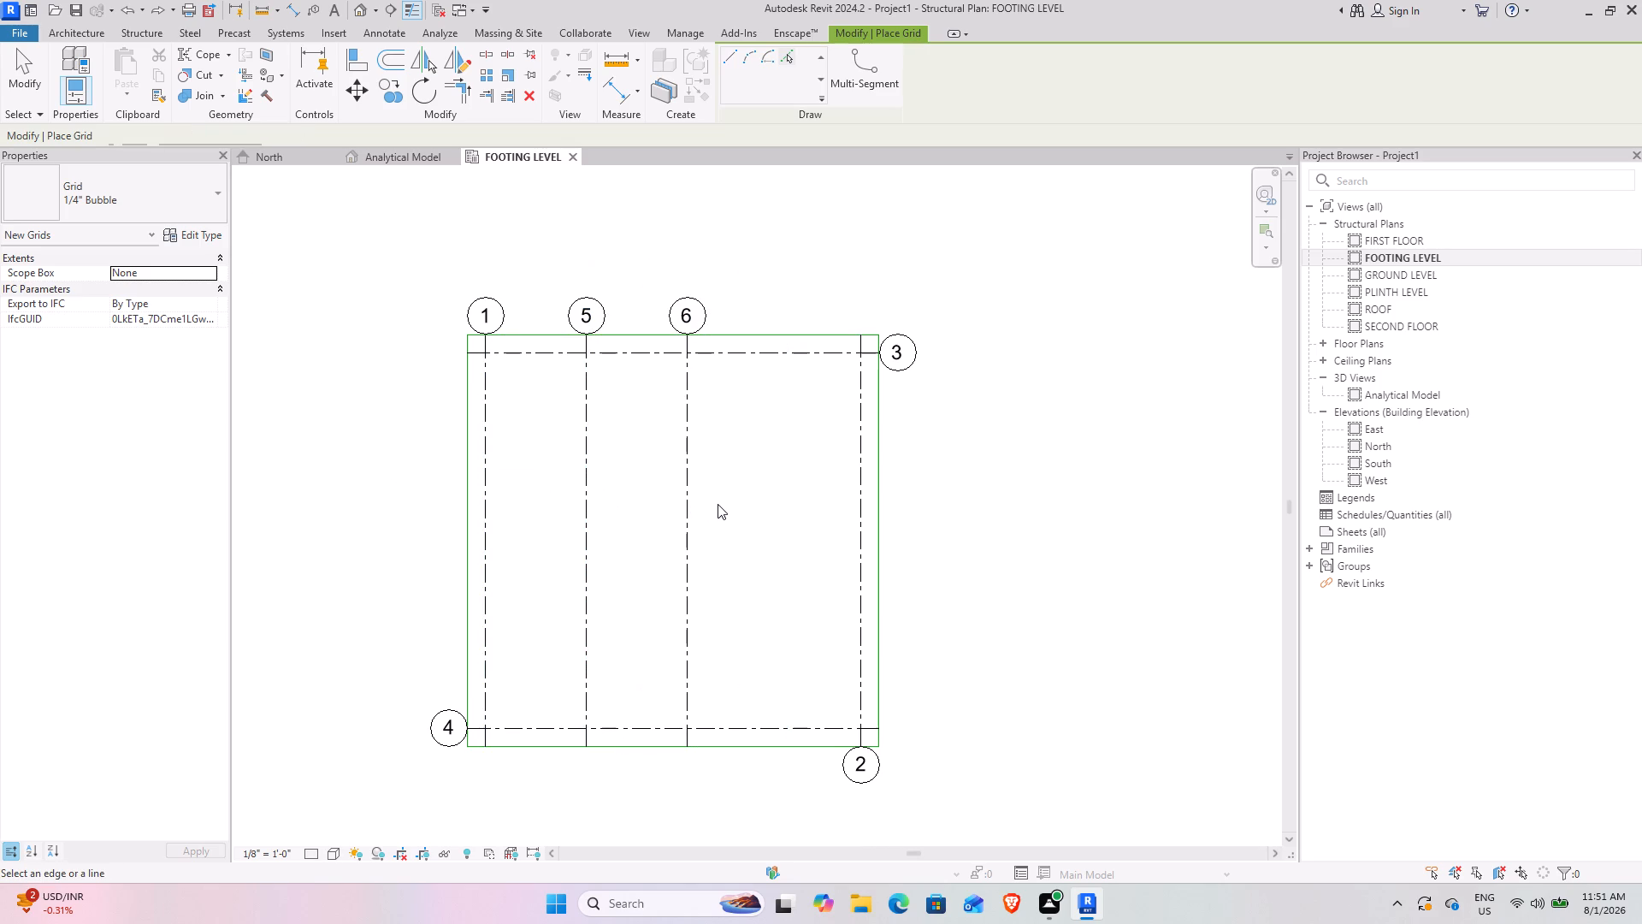
{"action": "left_click", "coordinate": [688, 518]}
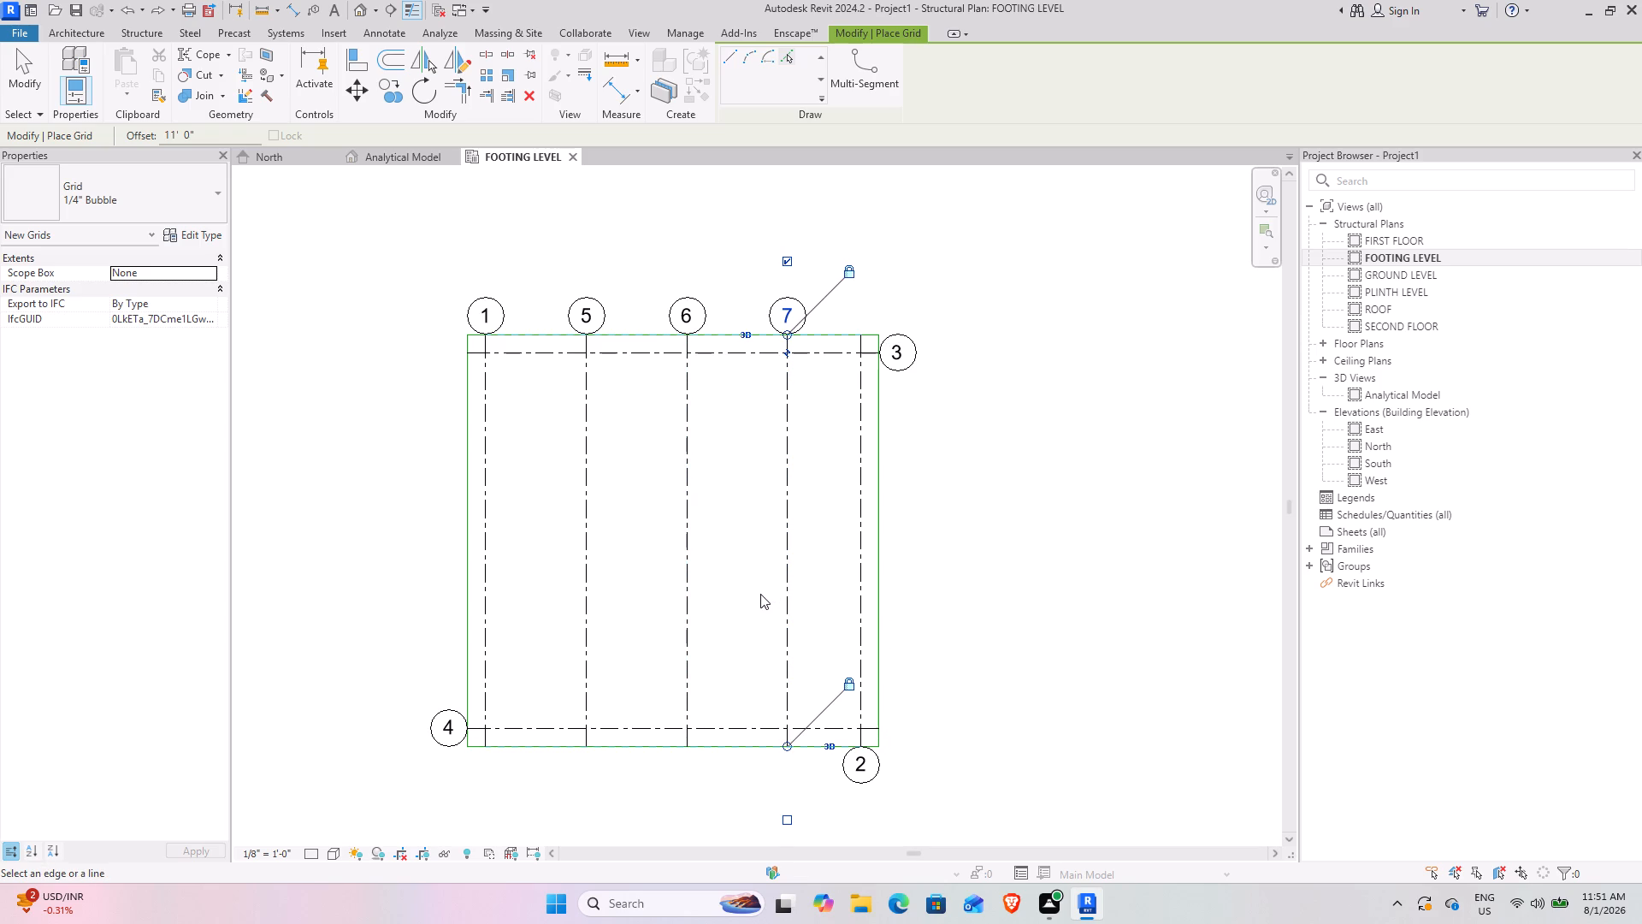
Add three horizontal grids at successive 11' offsets from grid 3 toward grid 4, undoing any extra grid outside the square.
{"action": "left_click", "coordinate": [741, 357]}
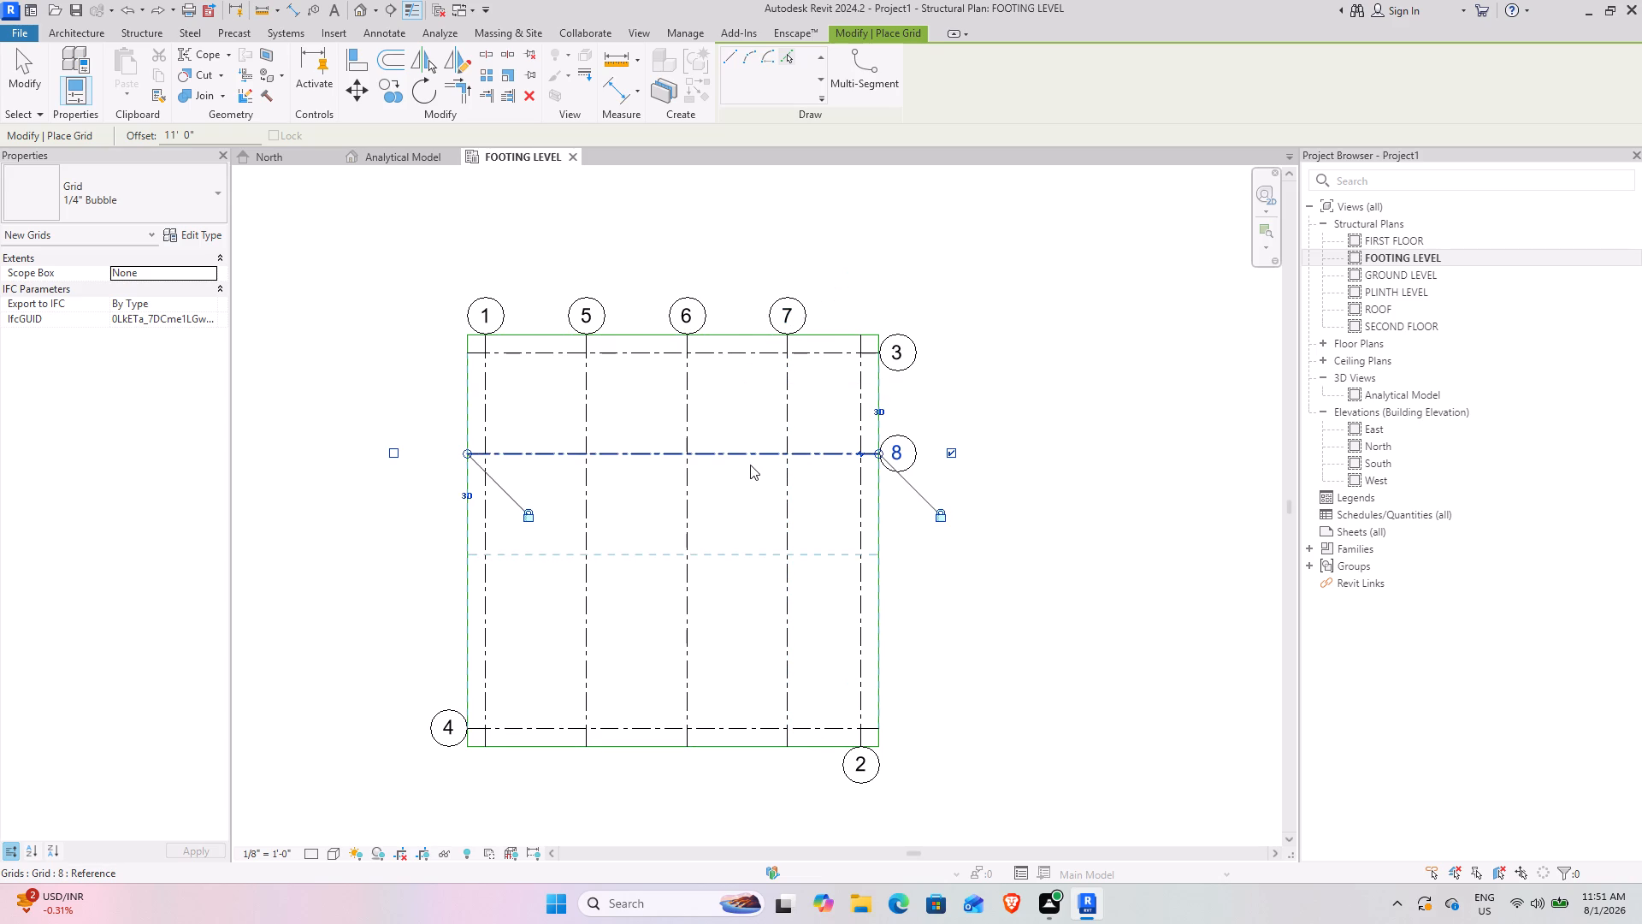
{"action": "left_click", "coordinate": [748, 458]}
{"action": "left_click", "coordinate": [745, 557]}
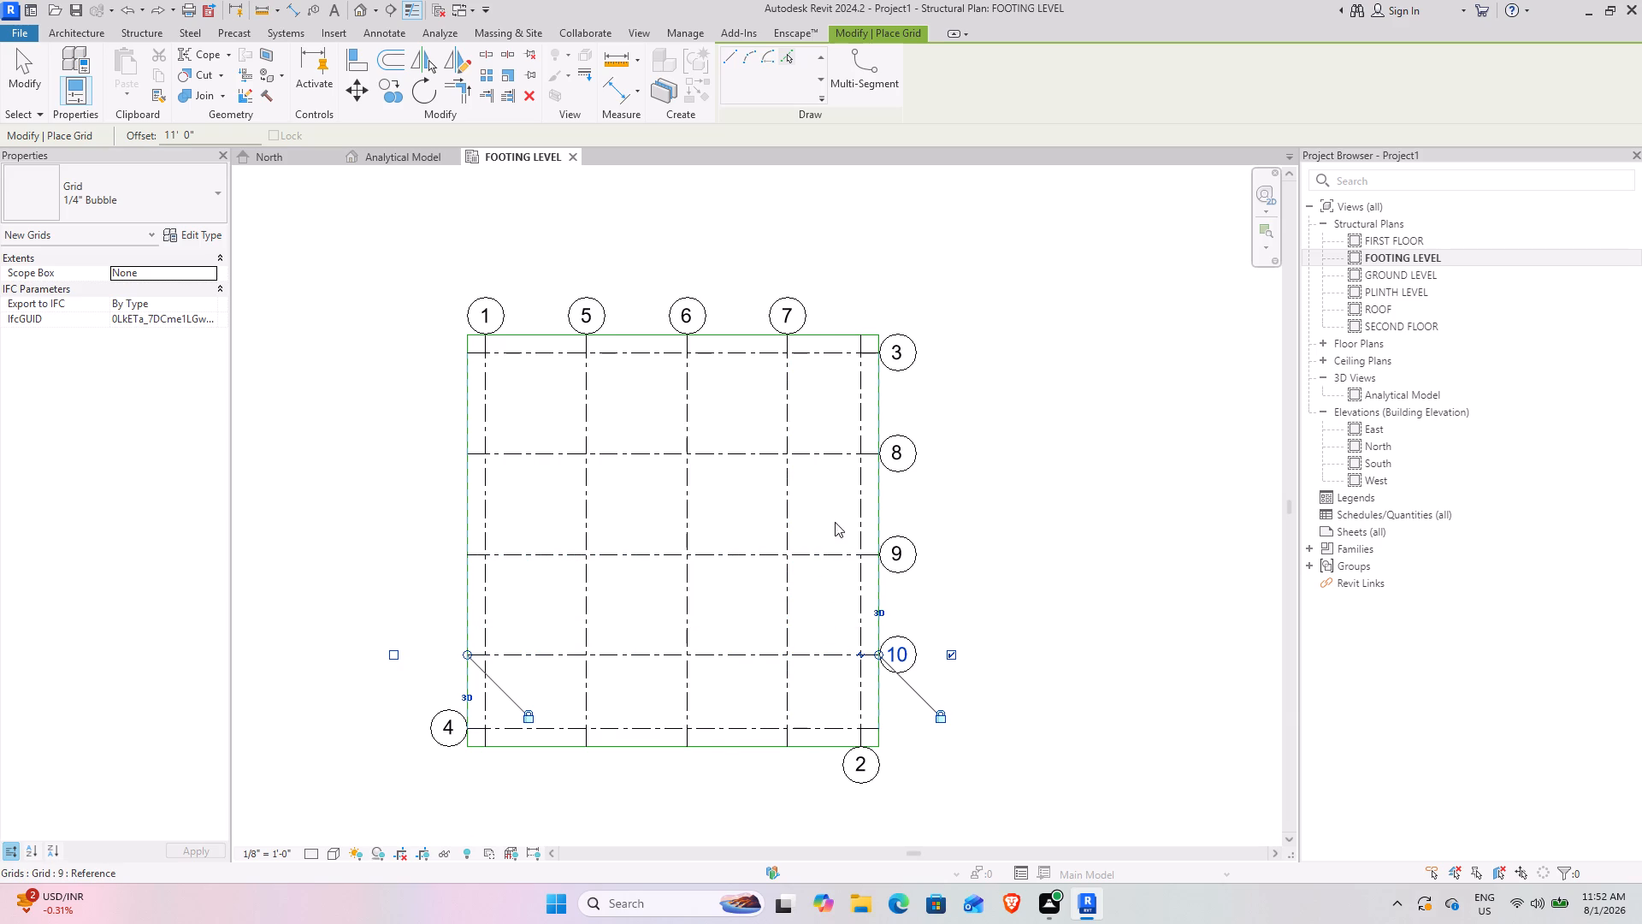
{"action": "left_click", "coordinate": [793, 512]}
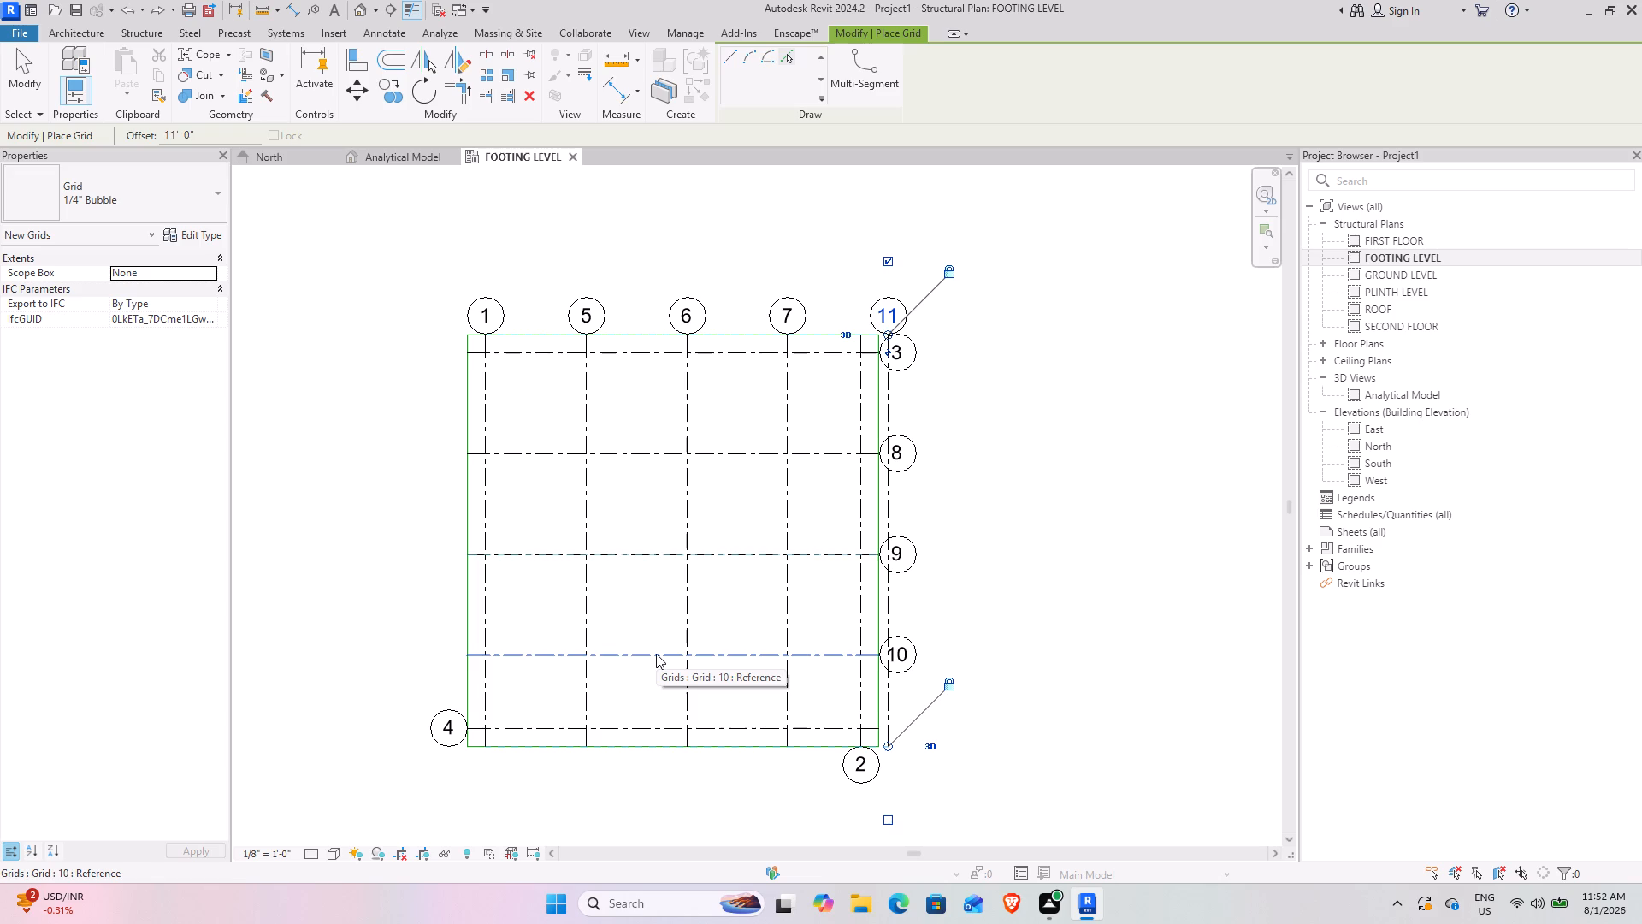
{"action": "key", "text": "ctrl+z"}
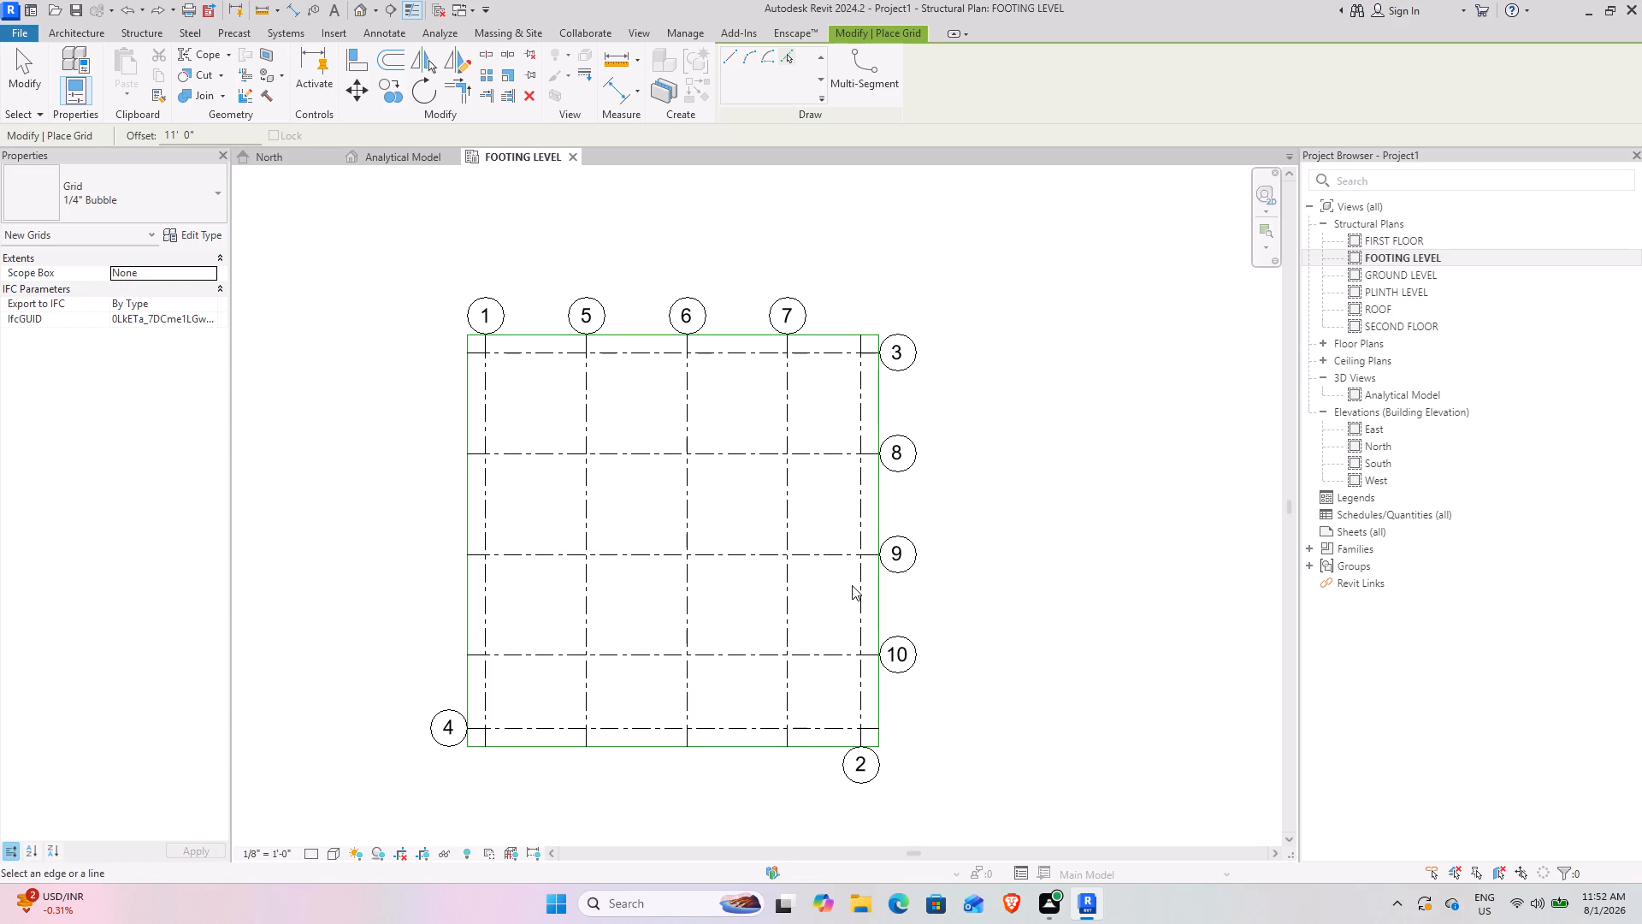
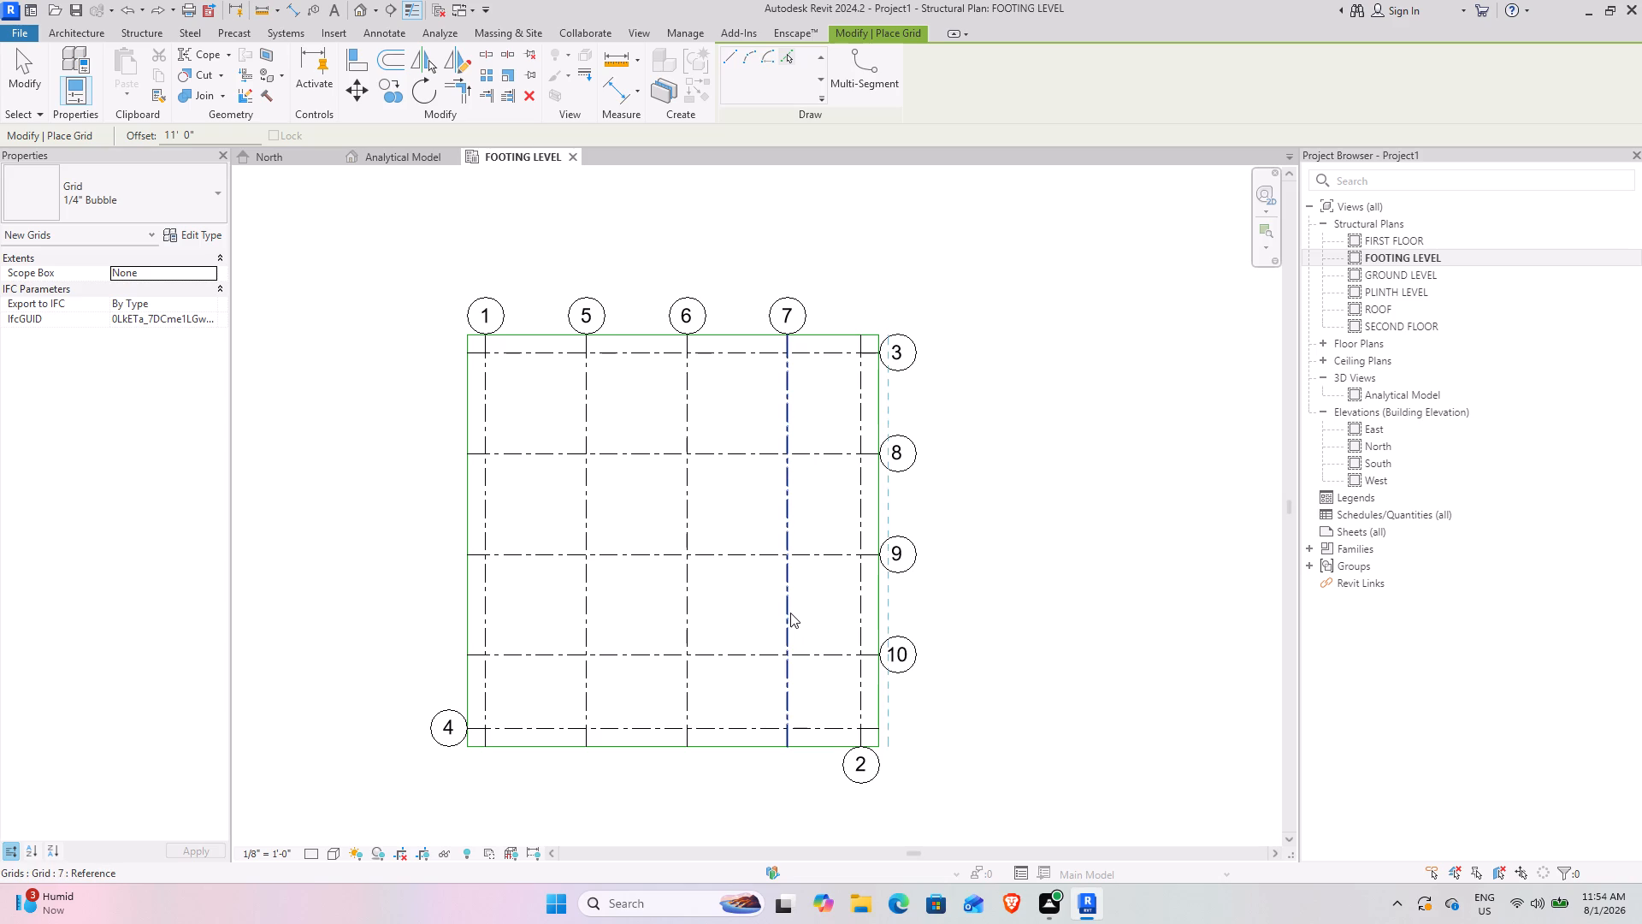
Add one vertical grid 11' beyond grid 7 and one horizontal grid 11' beyond grid 10, undoing the misplaced grid offset from grid 4.
{"action": "left_click", "coordinate": [790, 613]}
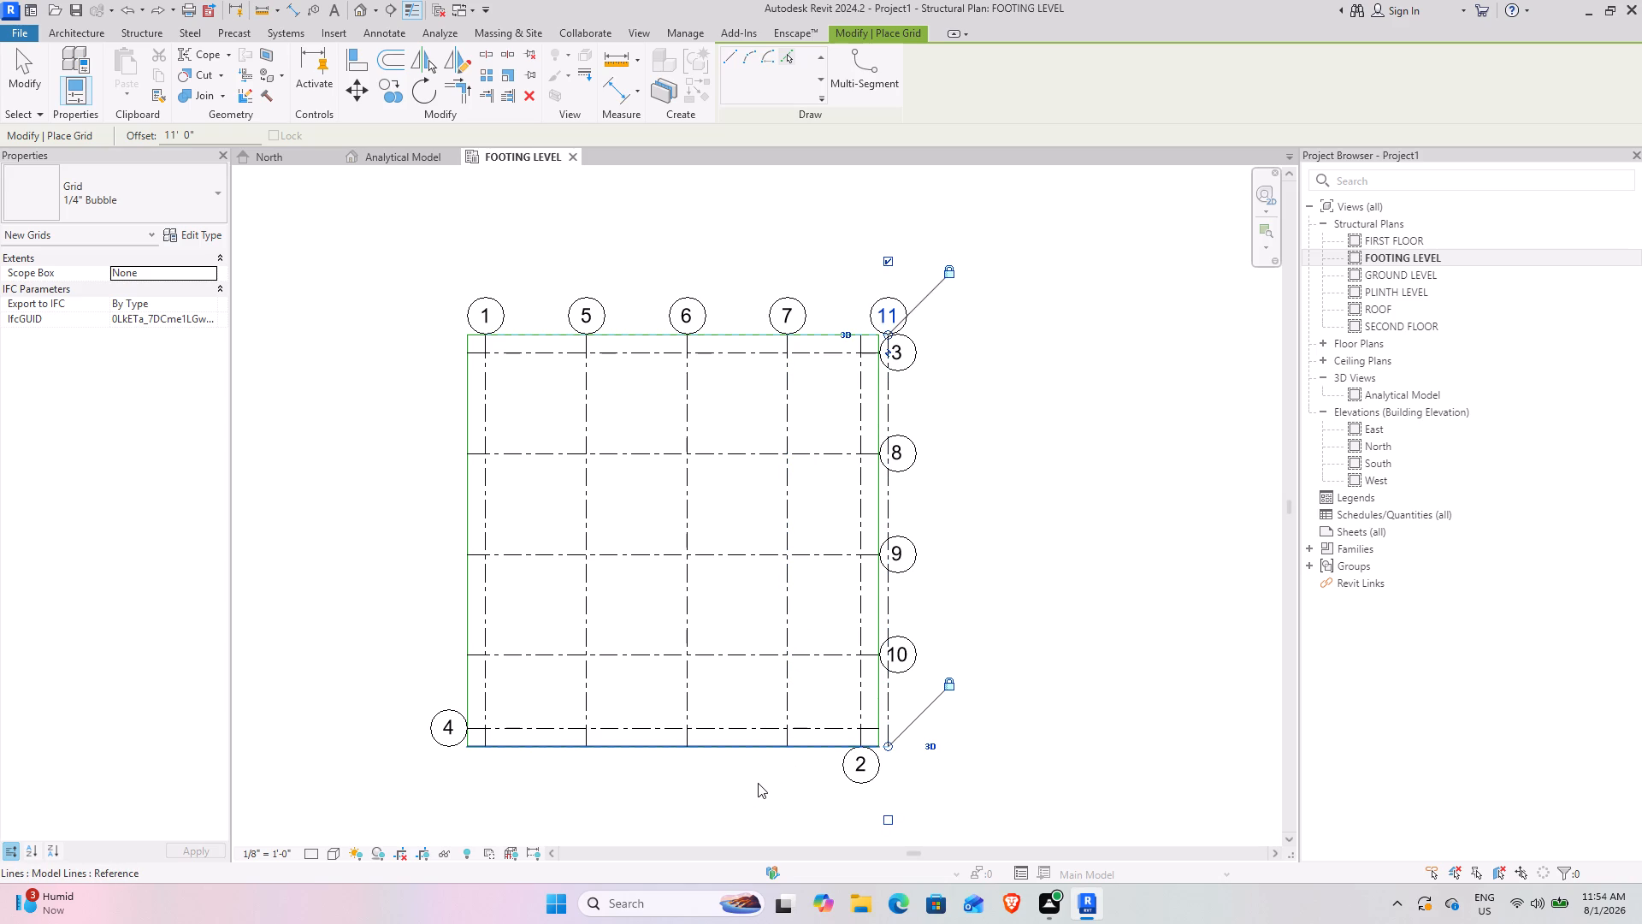
{"action": "left_click", "coordinate": [754, 729]}
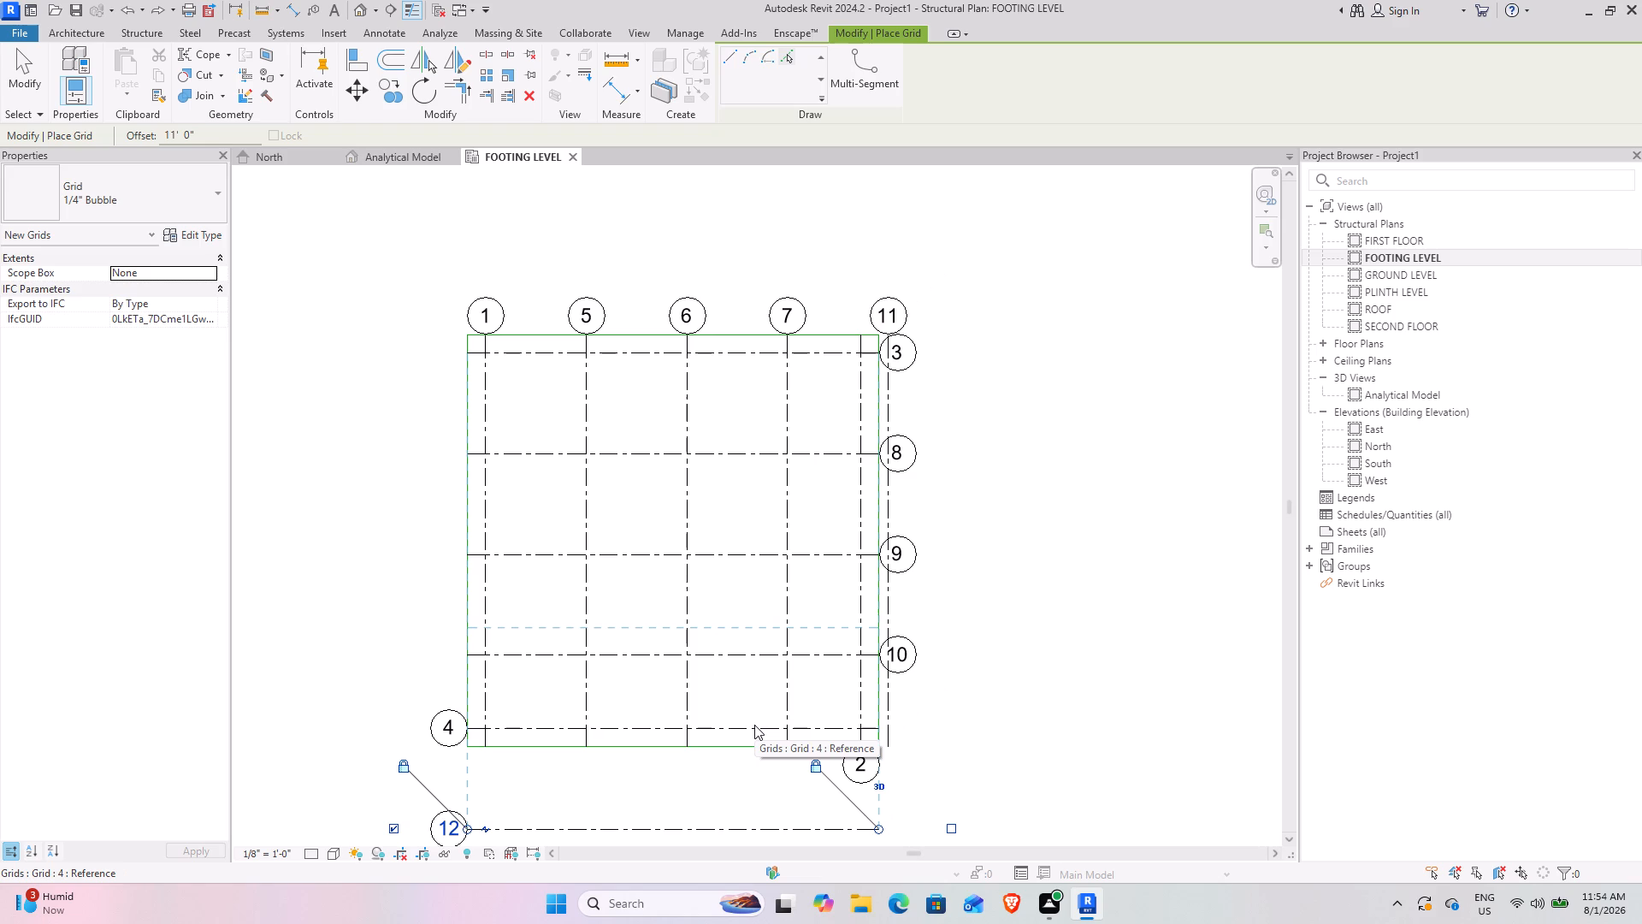
{"action": "key", "text": "ctrl+z"}
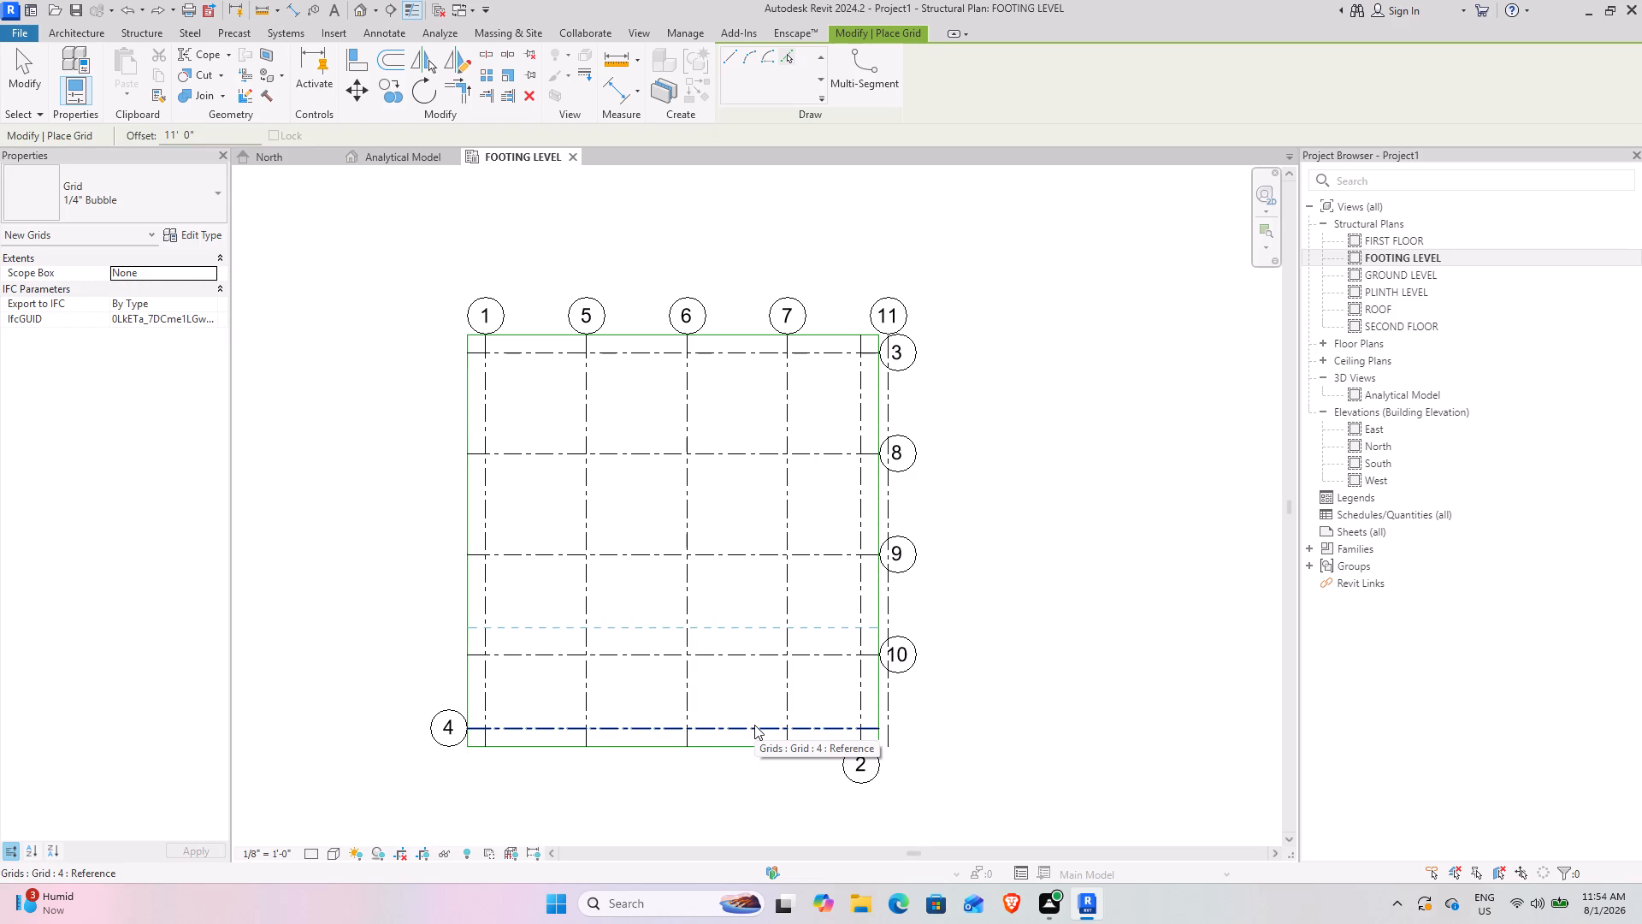
{"action": "left_click", "coordinate": [730, 659]}
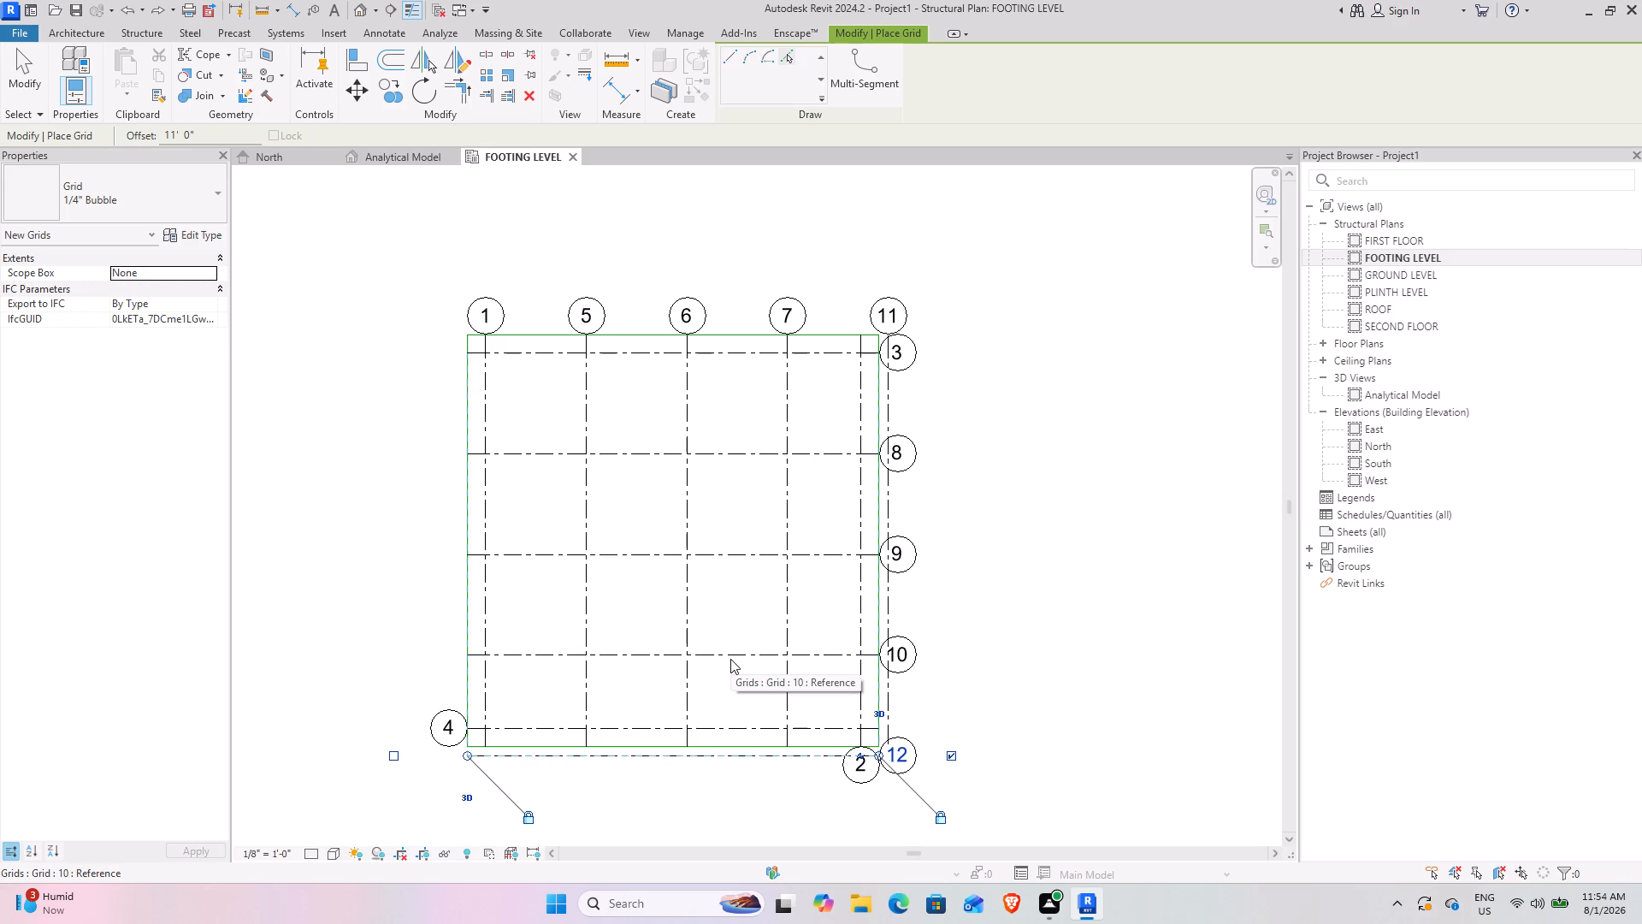
{"action": "key", "text": "Escape"}
{"action": "key", "text": "Escape"}
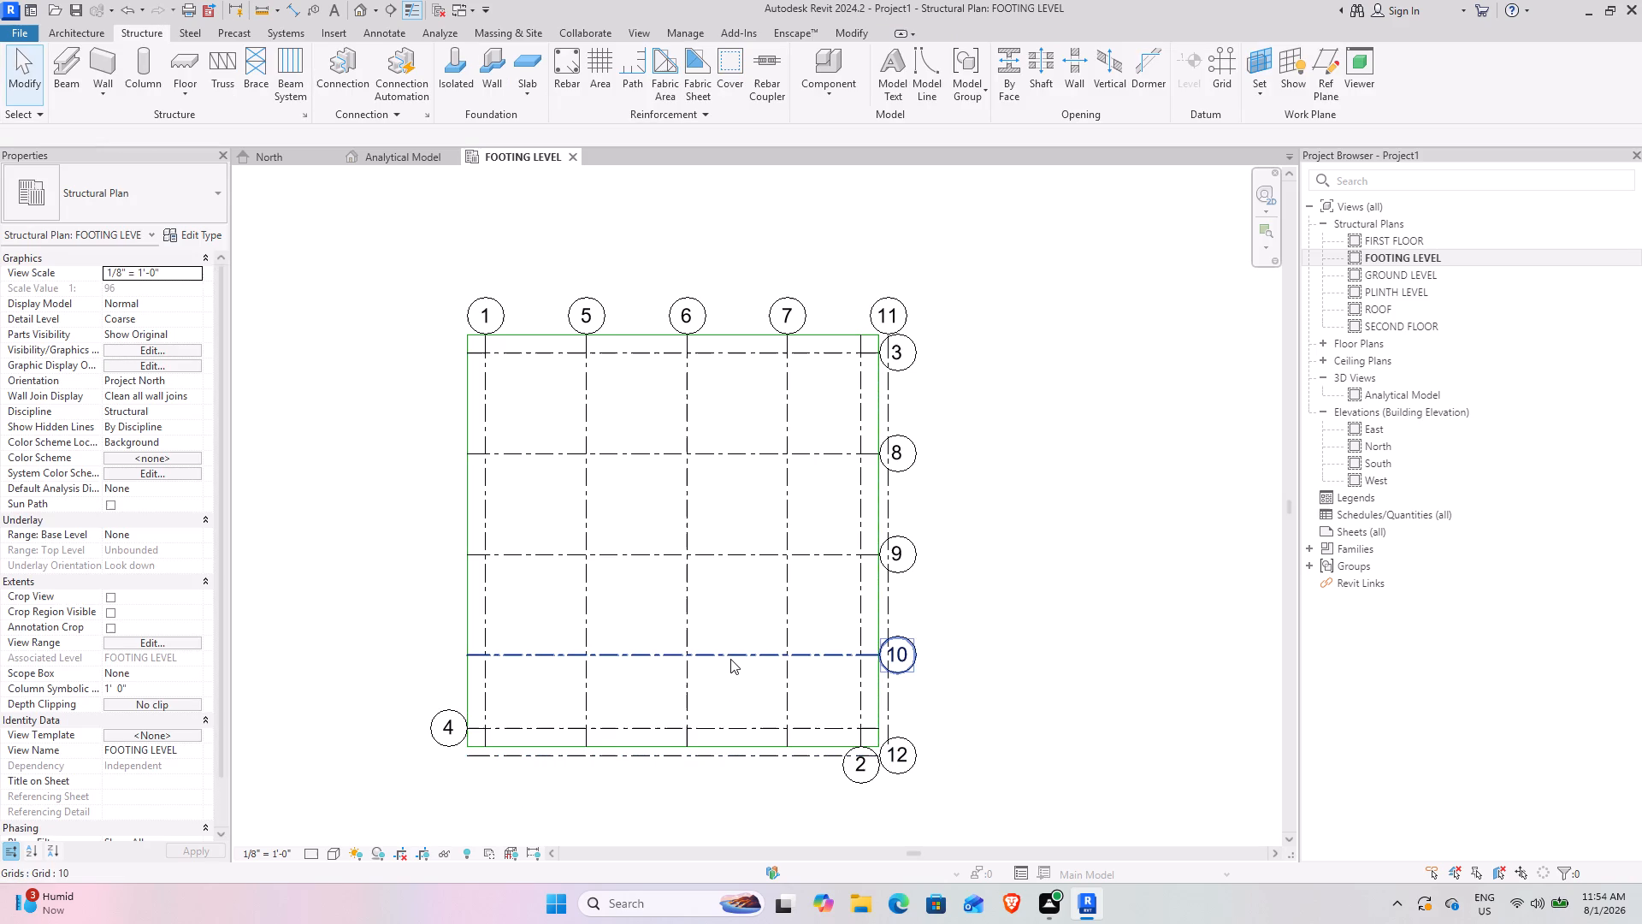
Delete all four model lines forming the square outline around the grids.
{"action": "left_click", "coordinate": [848, 341]}
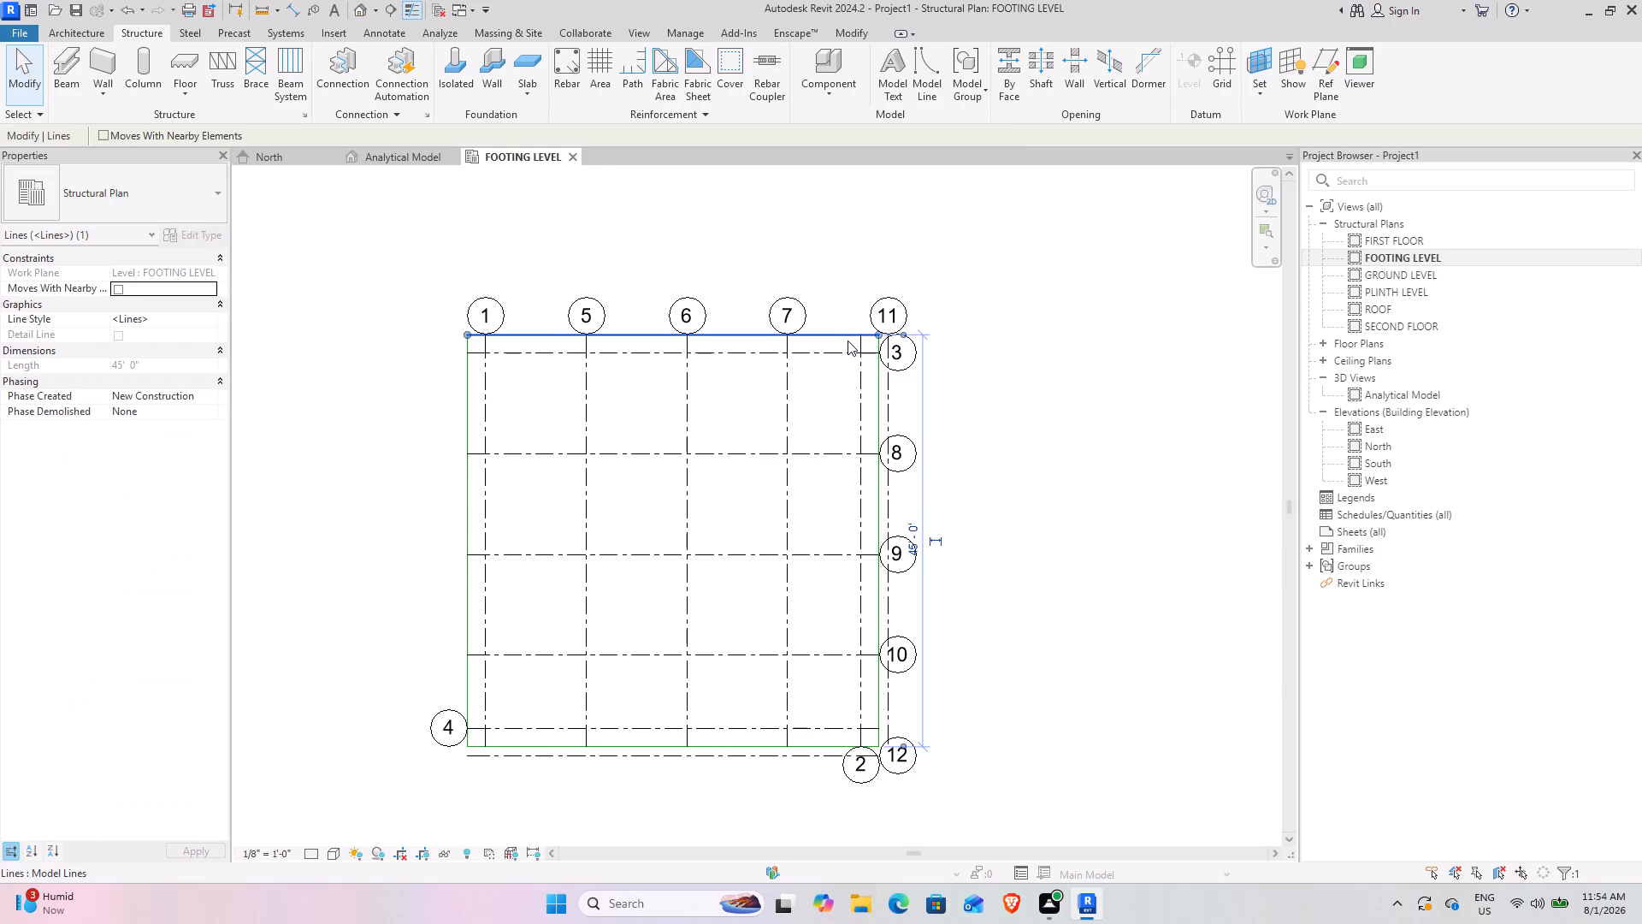
{"action": "type", "text": "SA"}
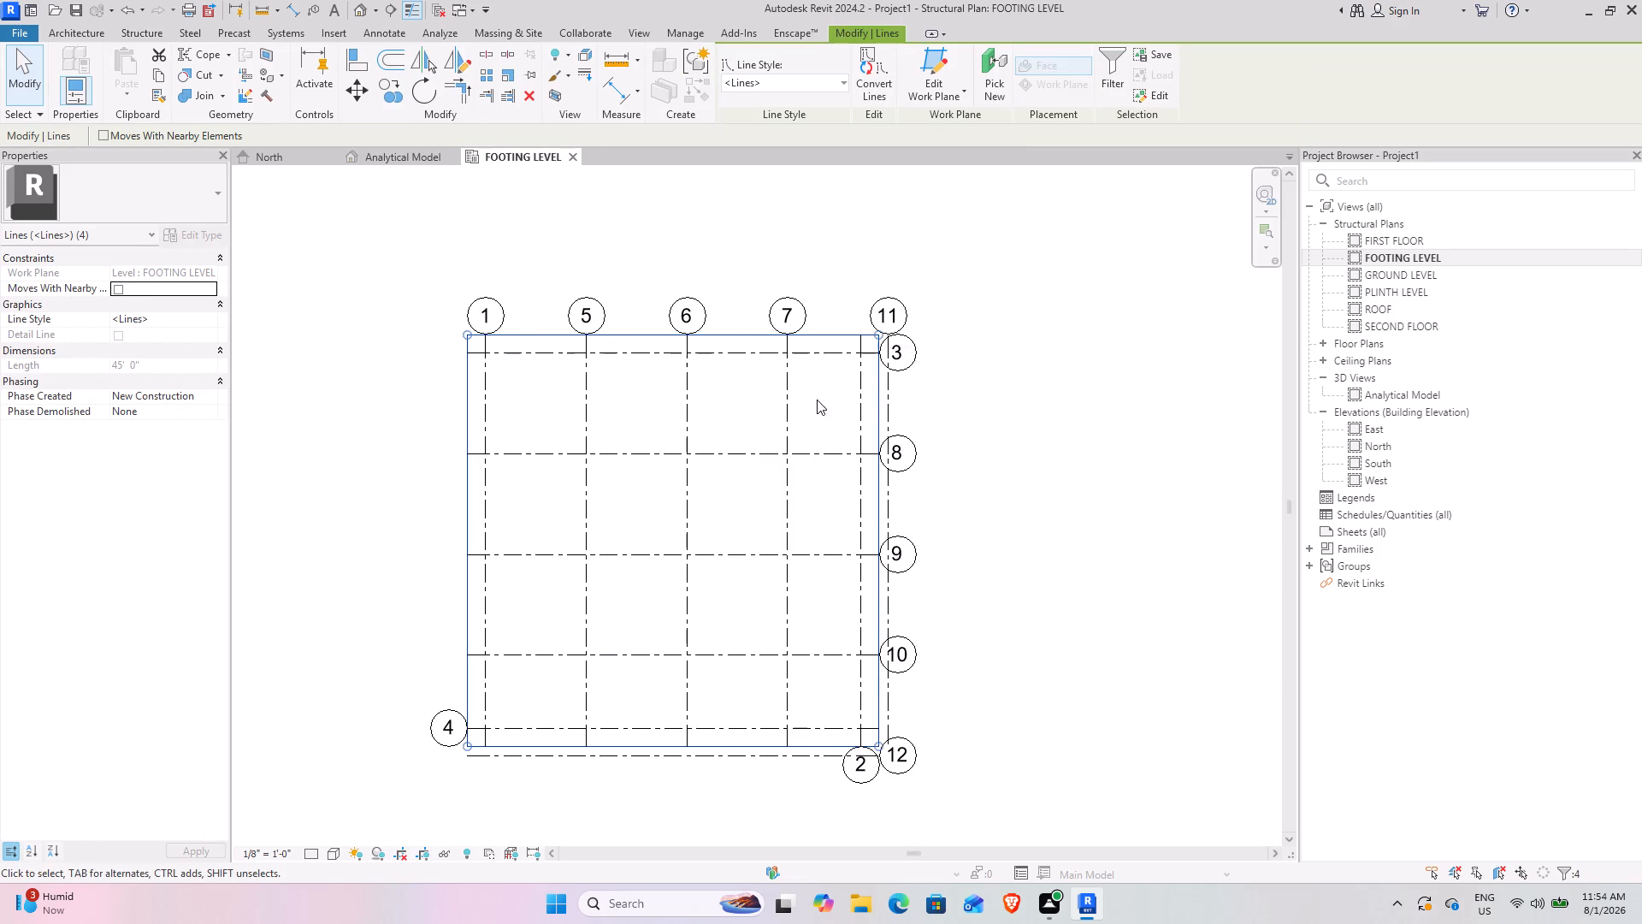
{"action": "left_click", "coordinate": [532, 98]}
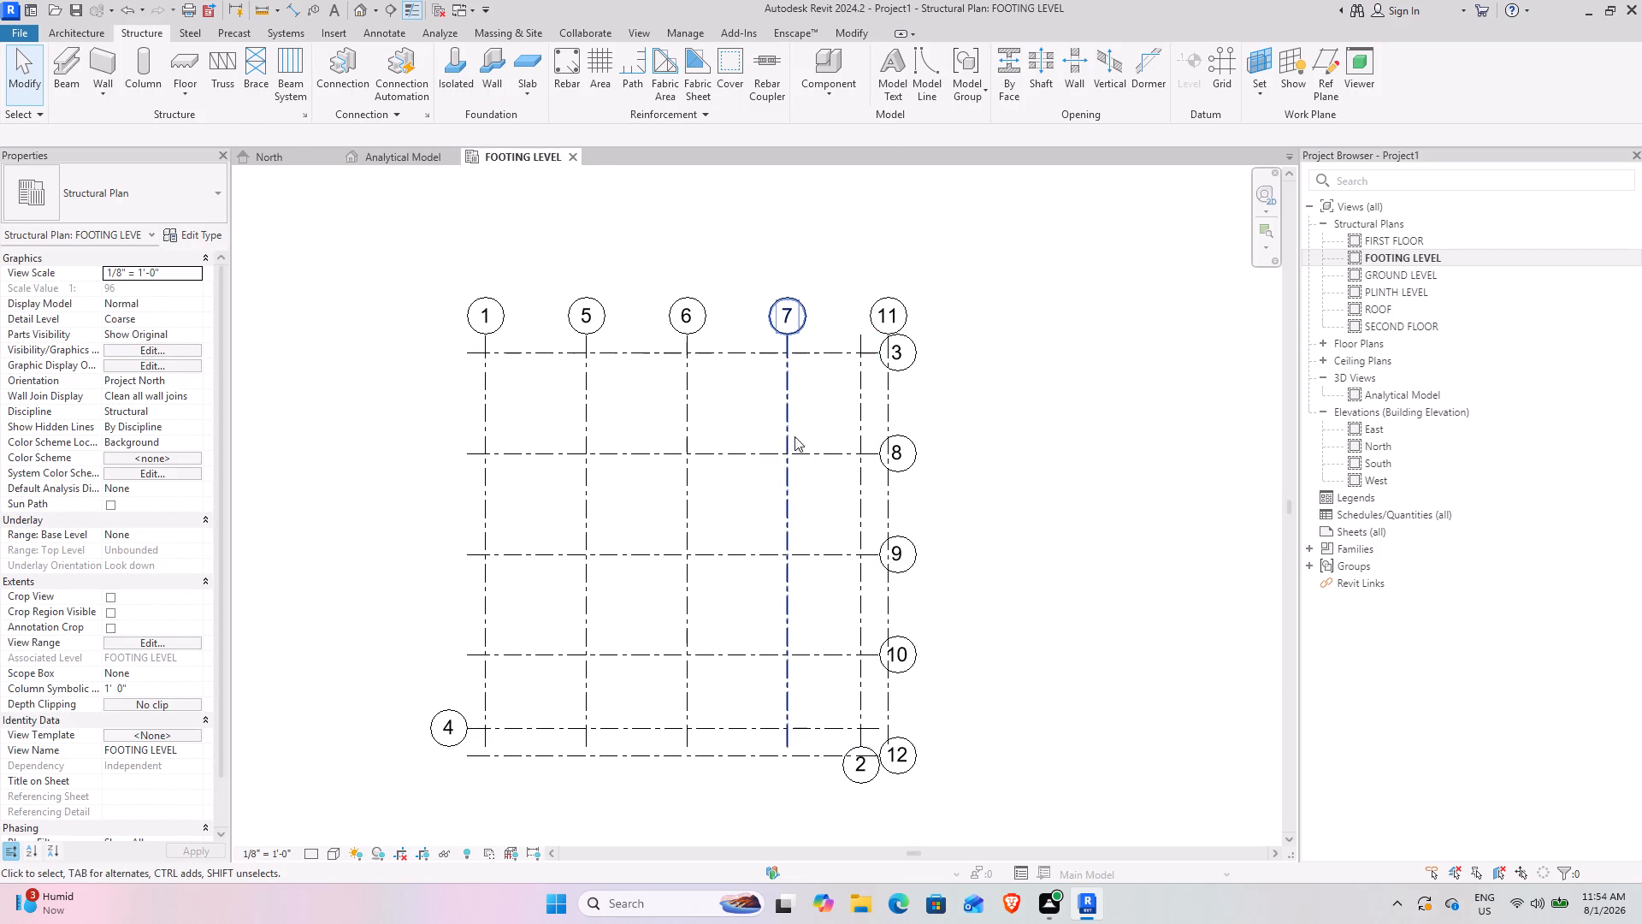
Delete the off-spacing grids 2 and 4.
{"action": "left_click", "coordinate": [865, 506]}
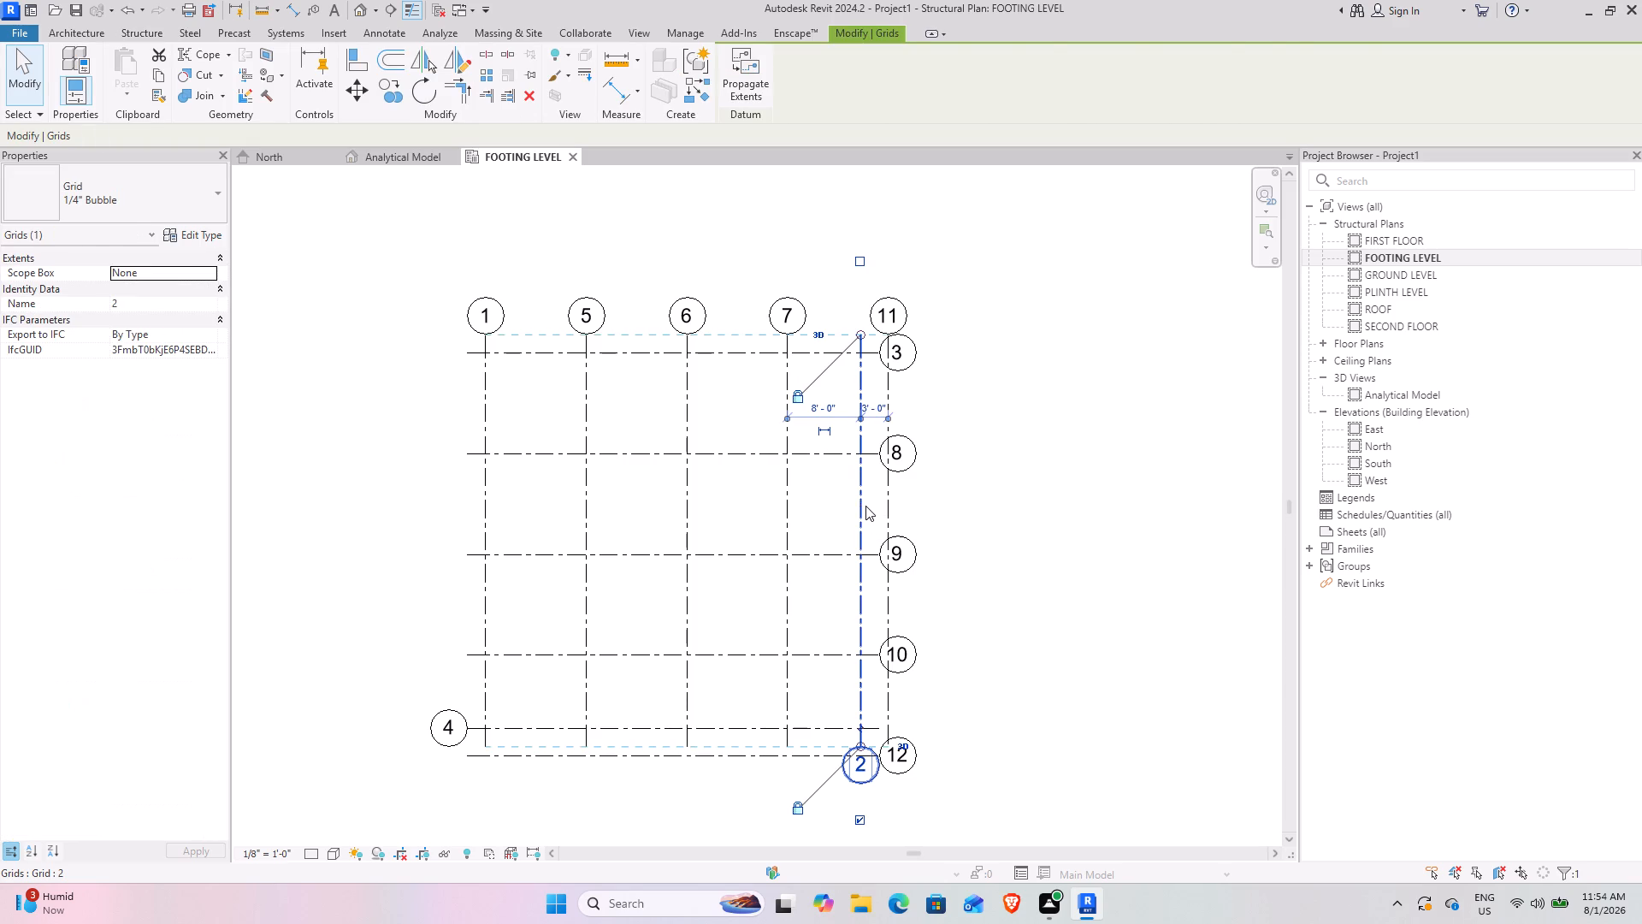
{"action": "key", "text": "Delete"}
{"action": "left_click", "coordinate": [830, 722]}
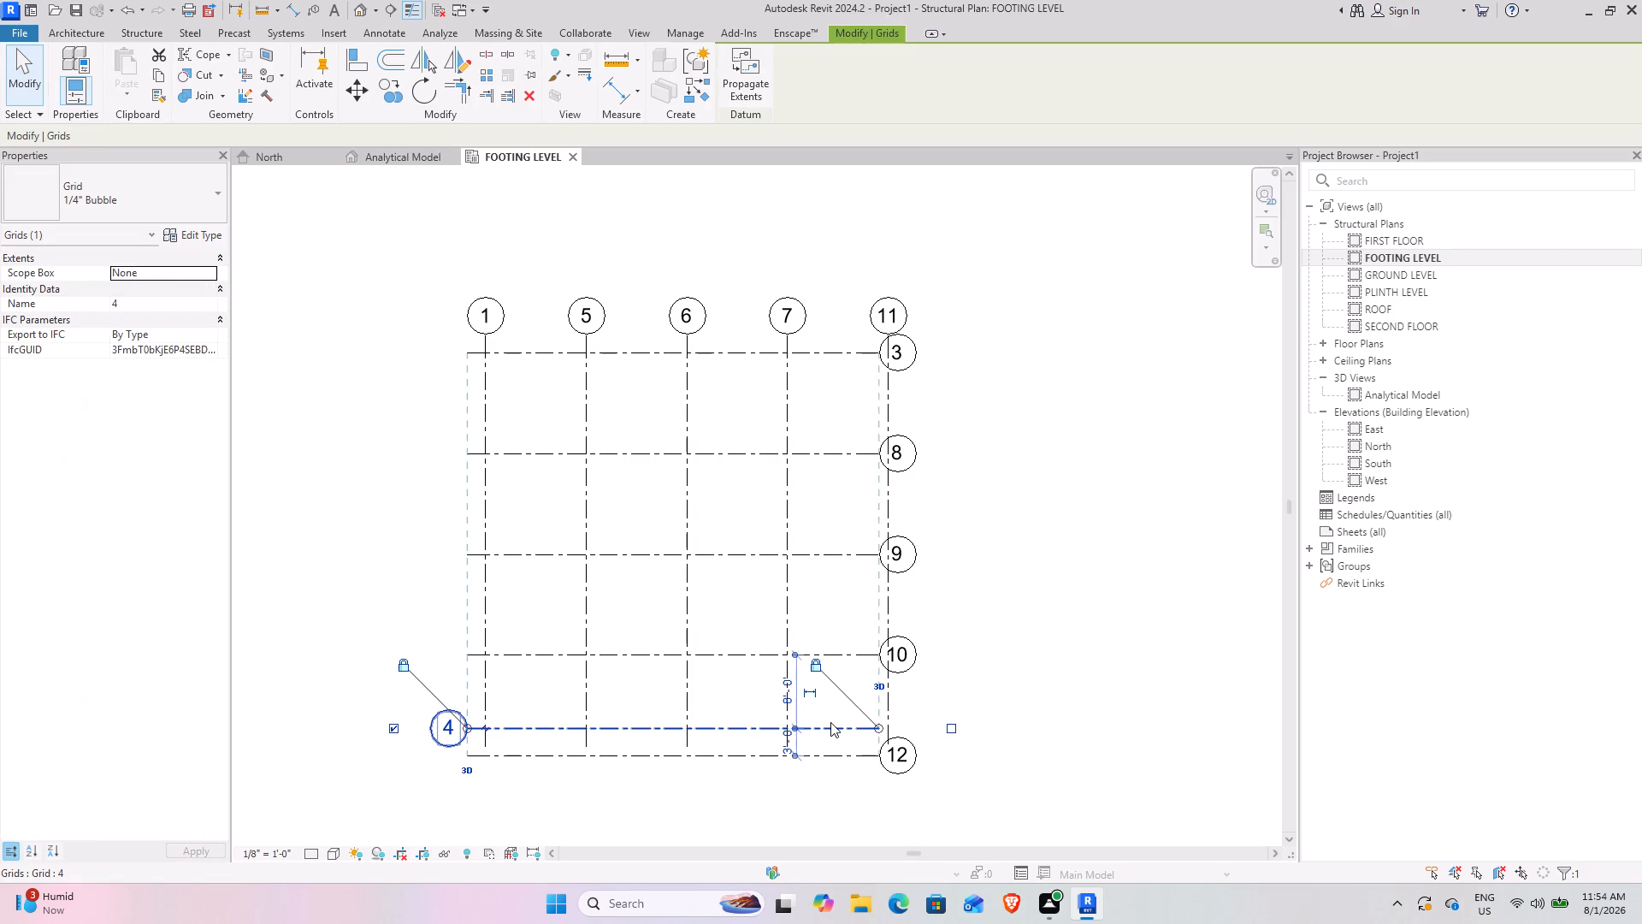
{"action": "key", "text": "Delete"}
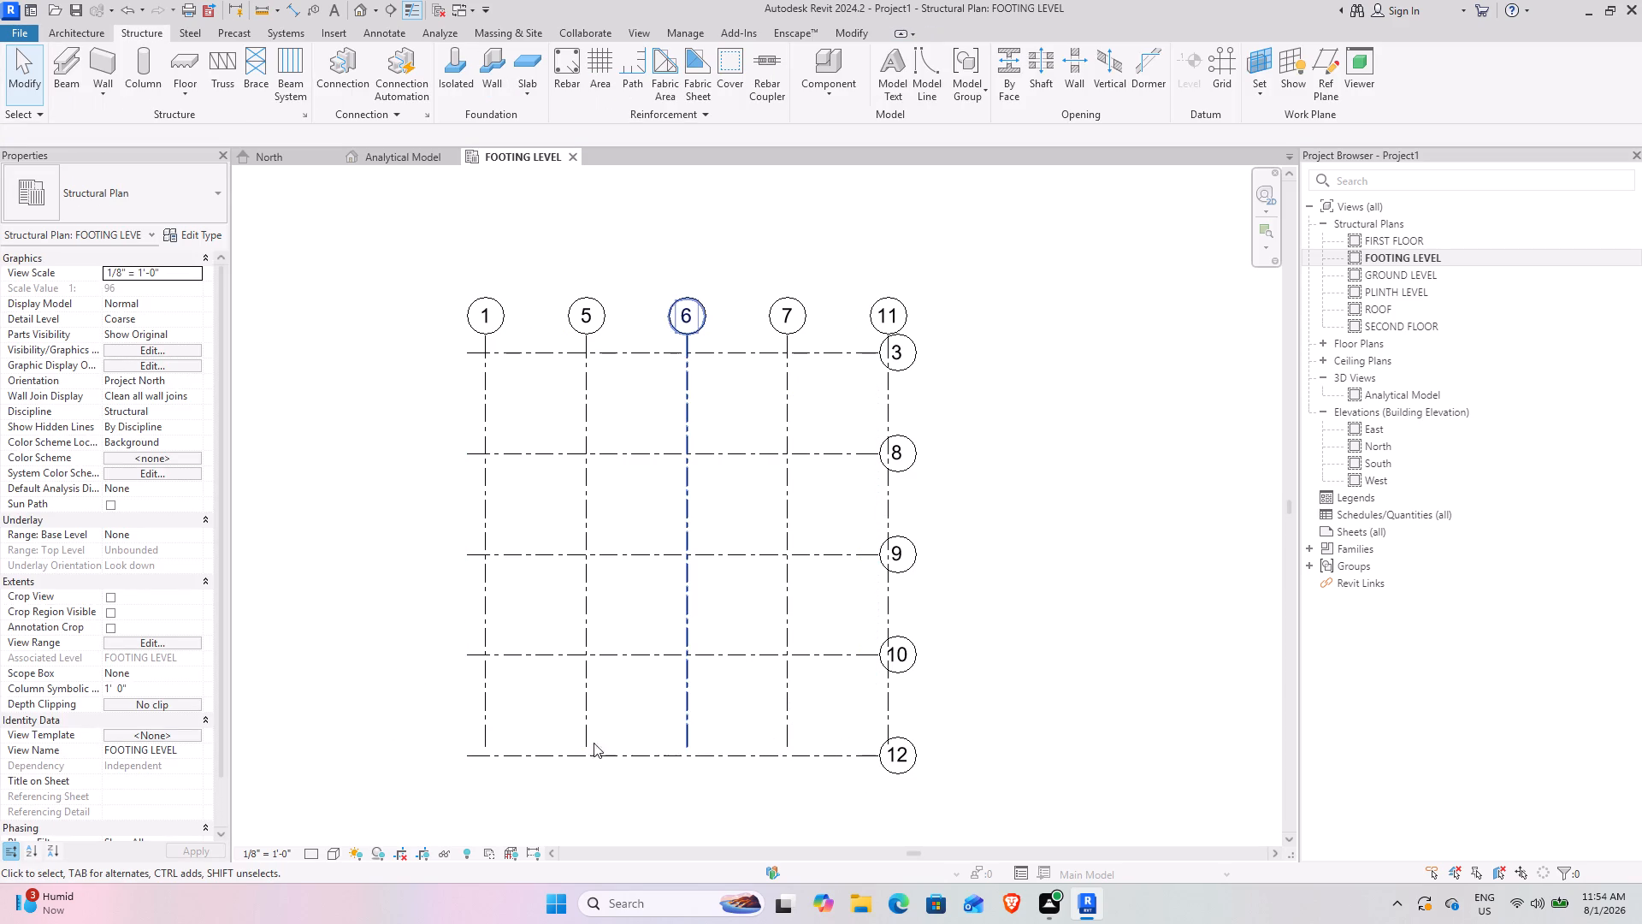
Extend the lower ends of the vertical grids past grid 12 and the bubble ends of the horizontal grids past grid 11.
{"action": "left_click", "coordinate": [481, 709]}
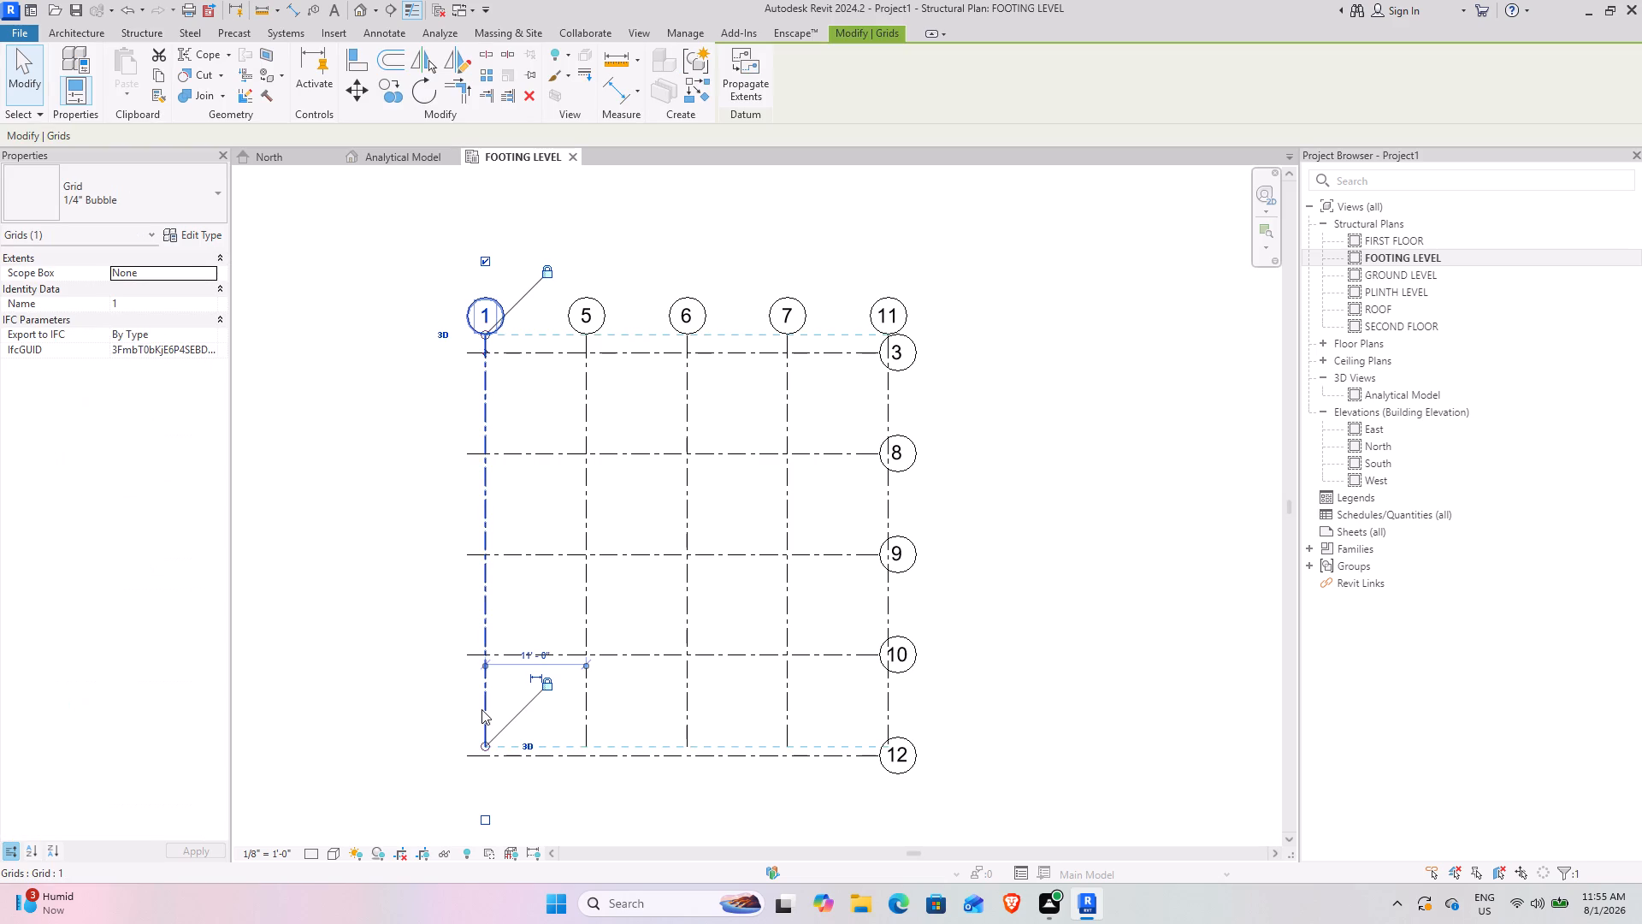
{"action": "left_click_drag", "start_coordinate": [485, 747], "coordinate": [490, 775]}
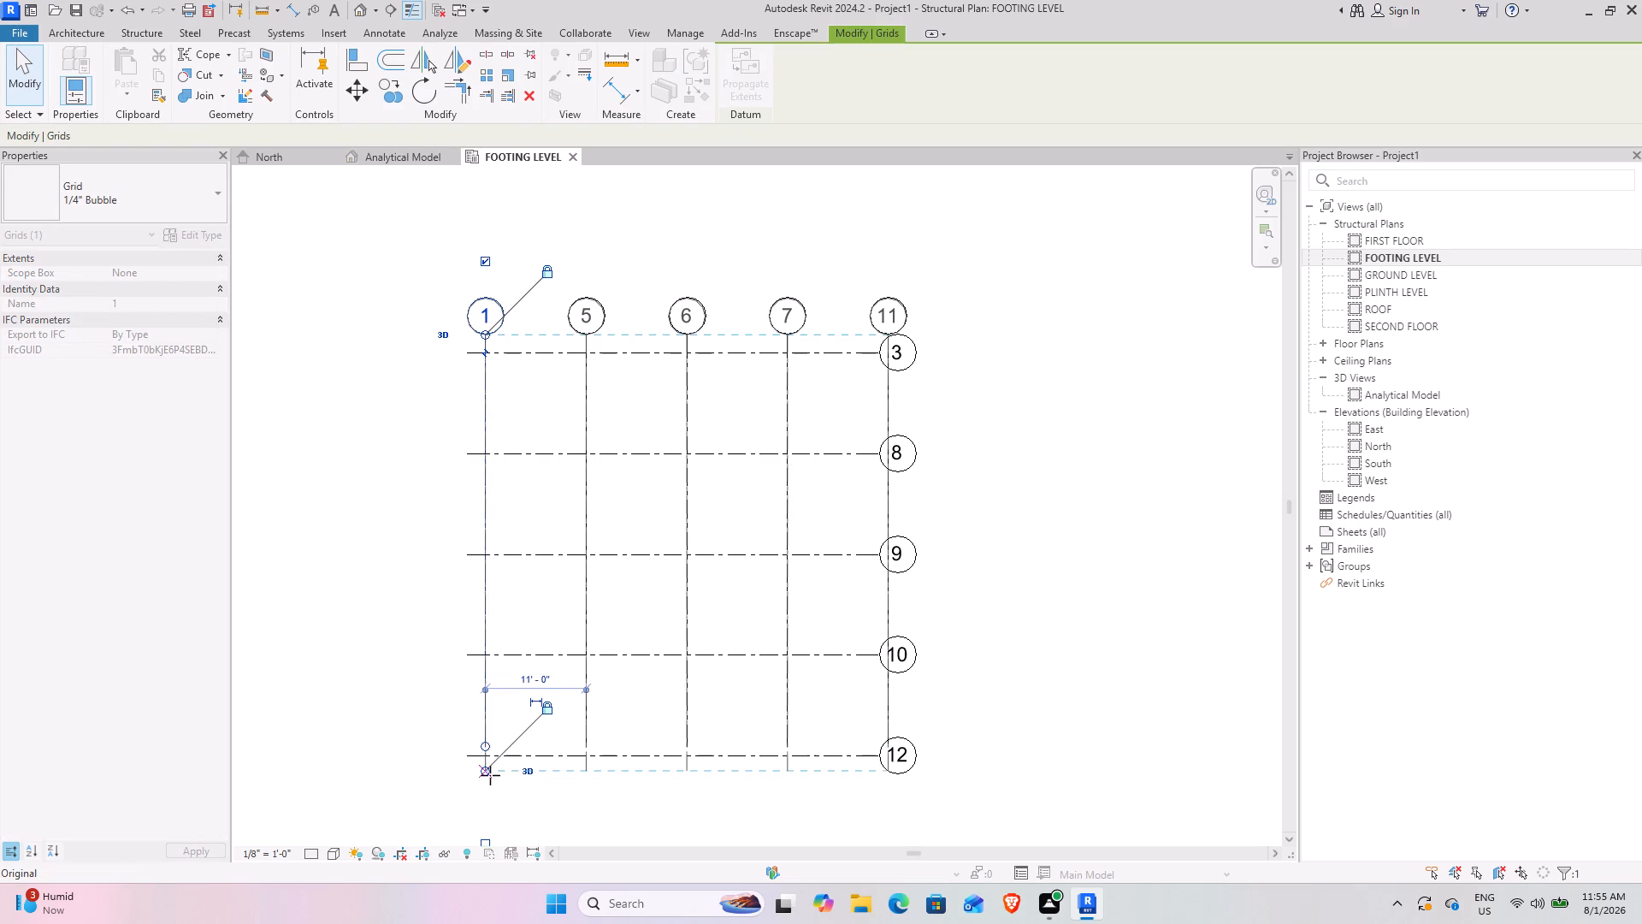
{"action": "left_click_drag", "start_coordinate": [490, 775], "coordinate": [486, 795]}
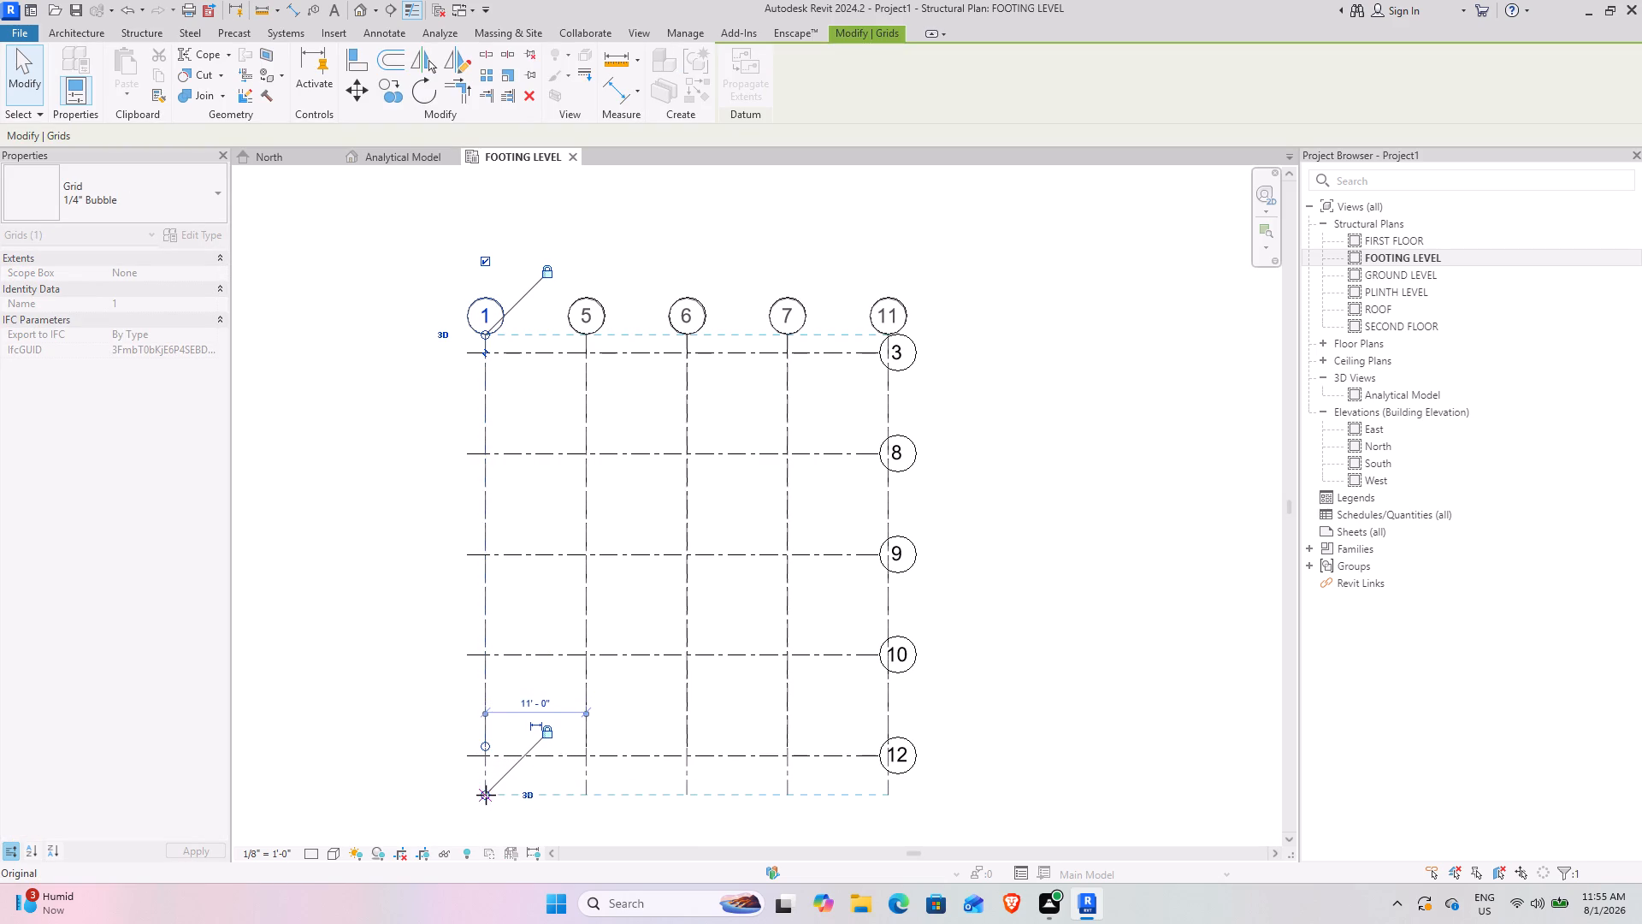
{"action": "left_click_drag", "start_coordinate": [486, 795], "coordinate": [481, 803]}
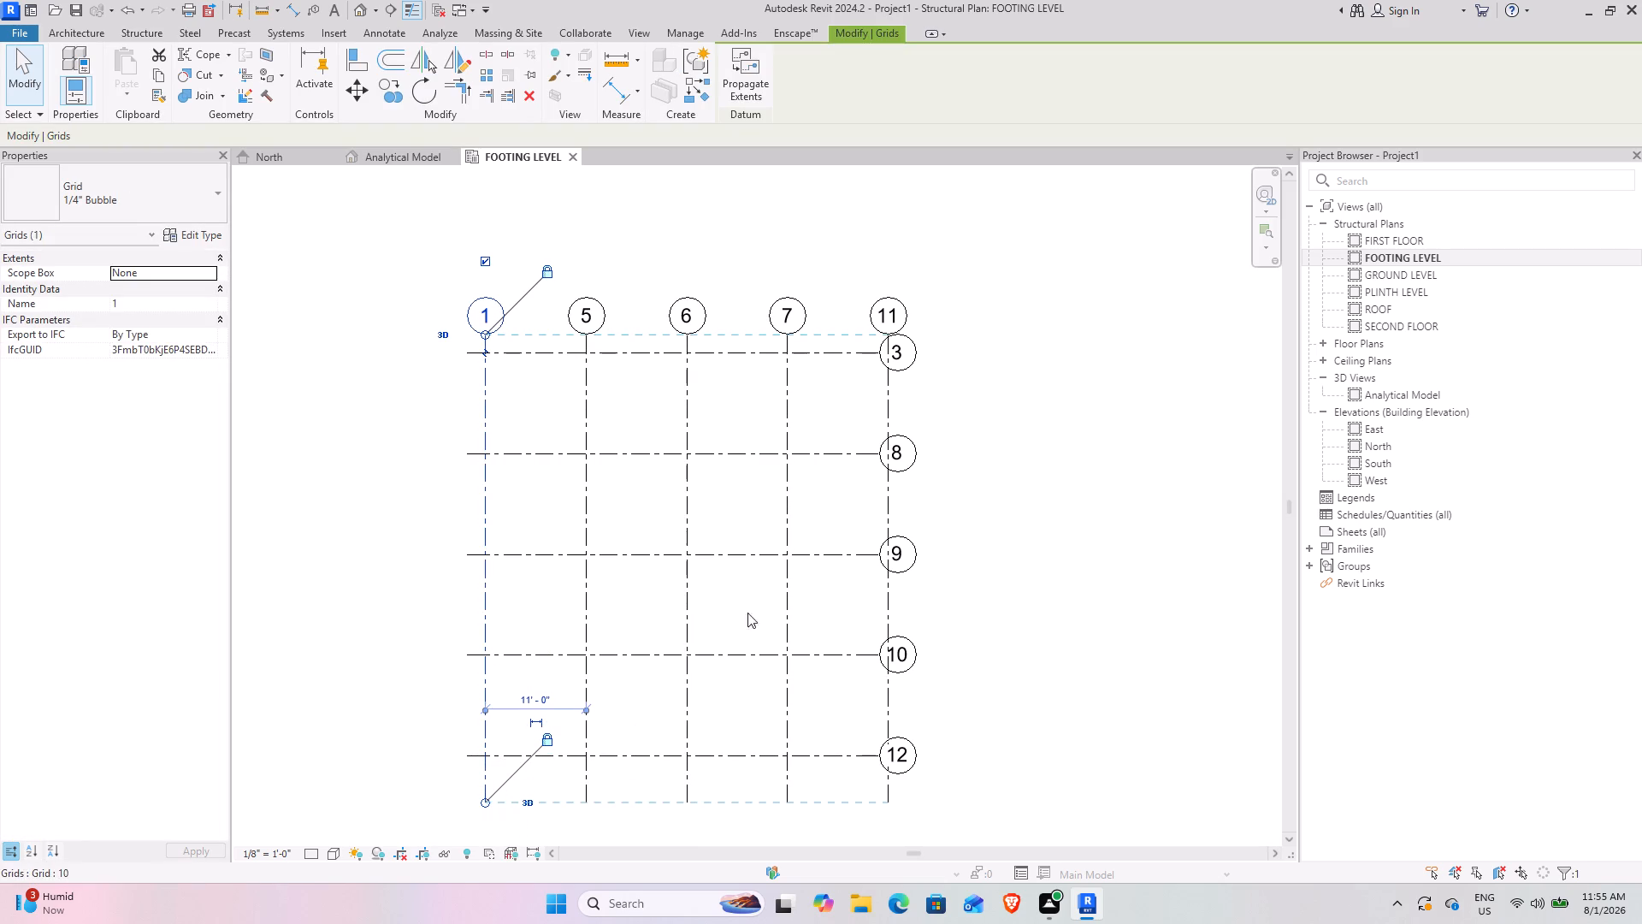
{"action": "left_click", "coordinate": [840, 558]}
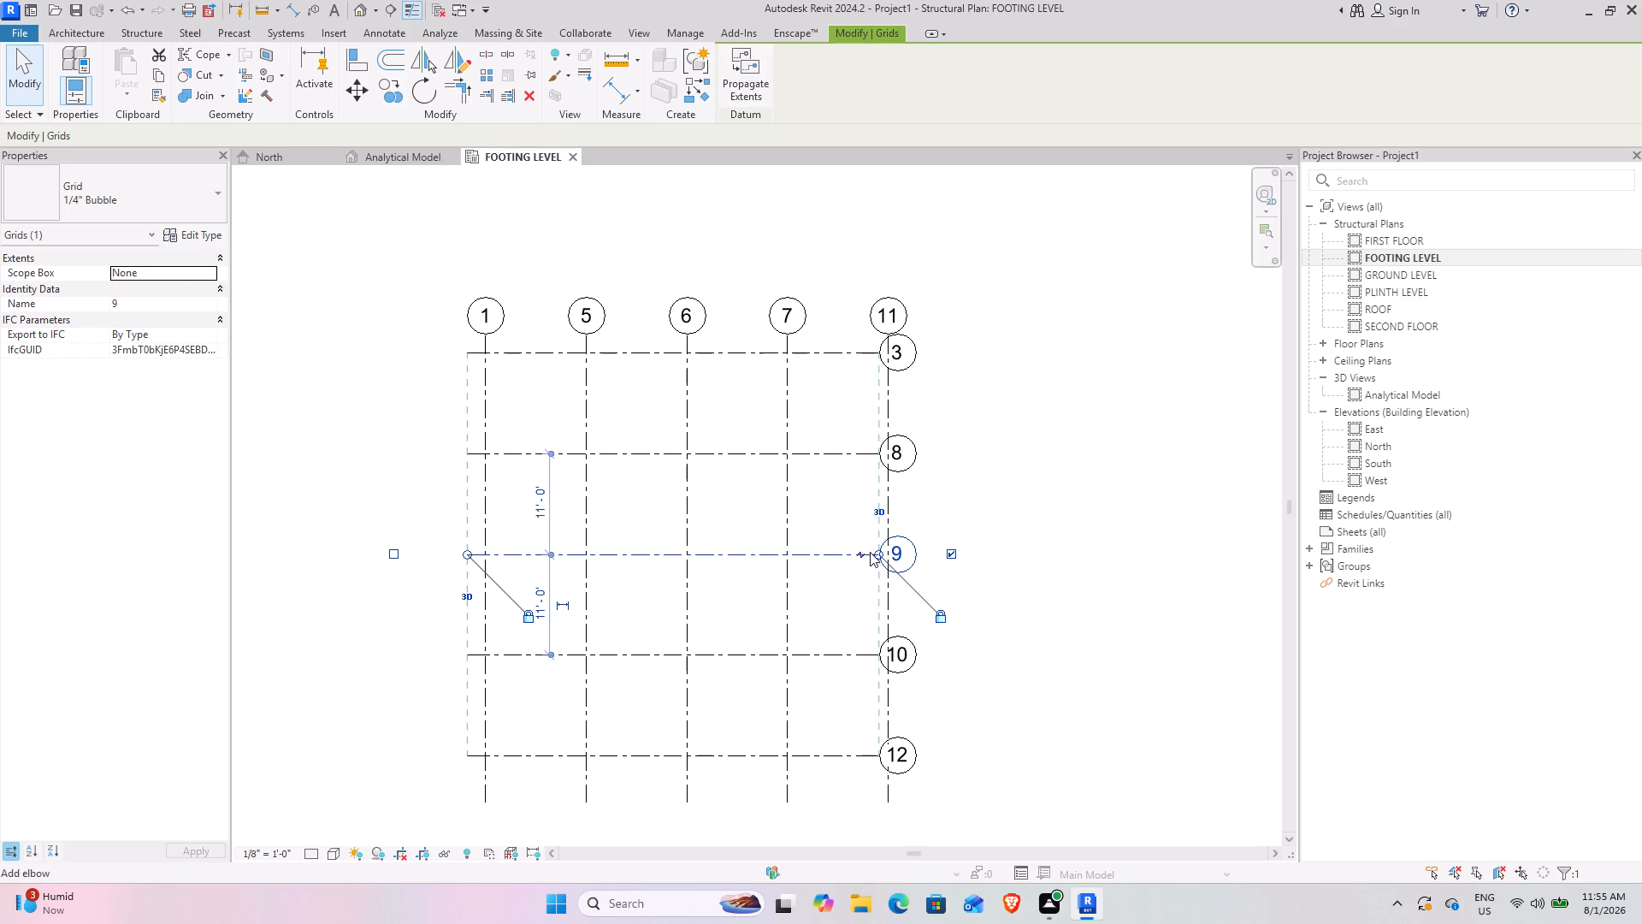
{"action": "left_click_drag", "start_coordinate": [878, 554], "coordinate": [918, 557]}
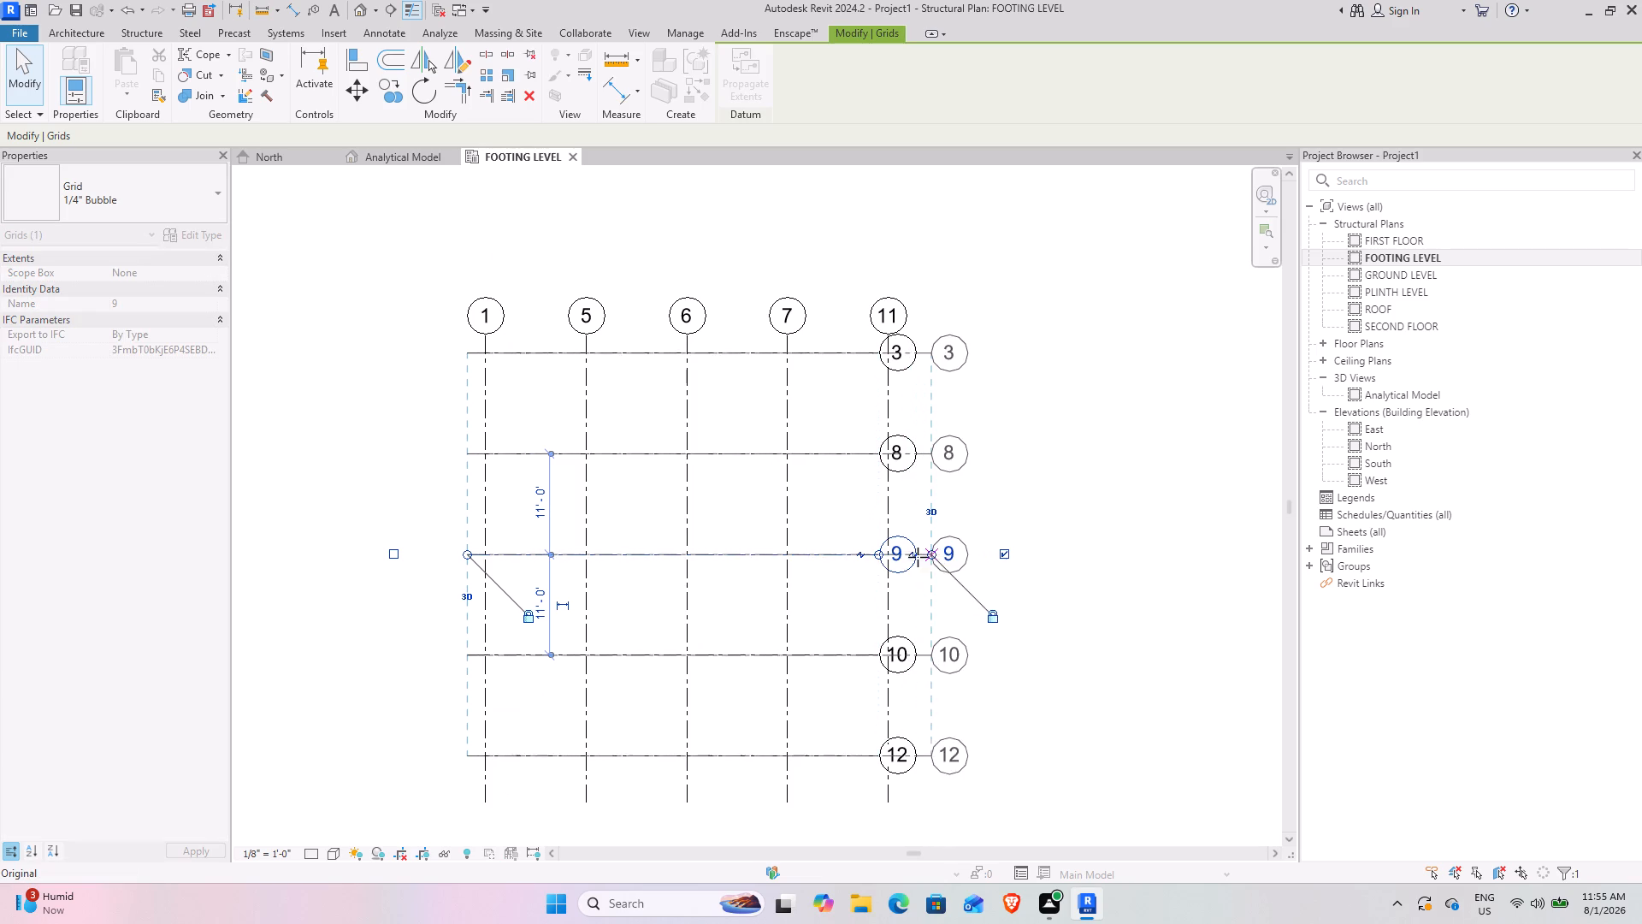
{"action": "left_click_drag", "start_coordinate": [918, 557], "coordinate": [915, 557]}
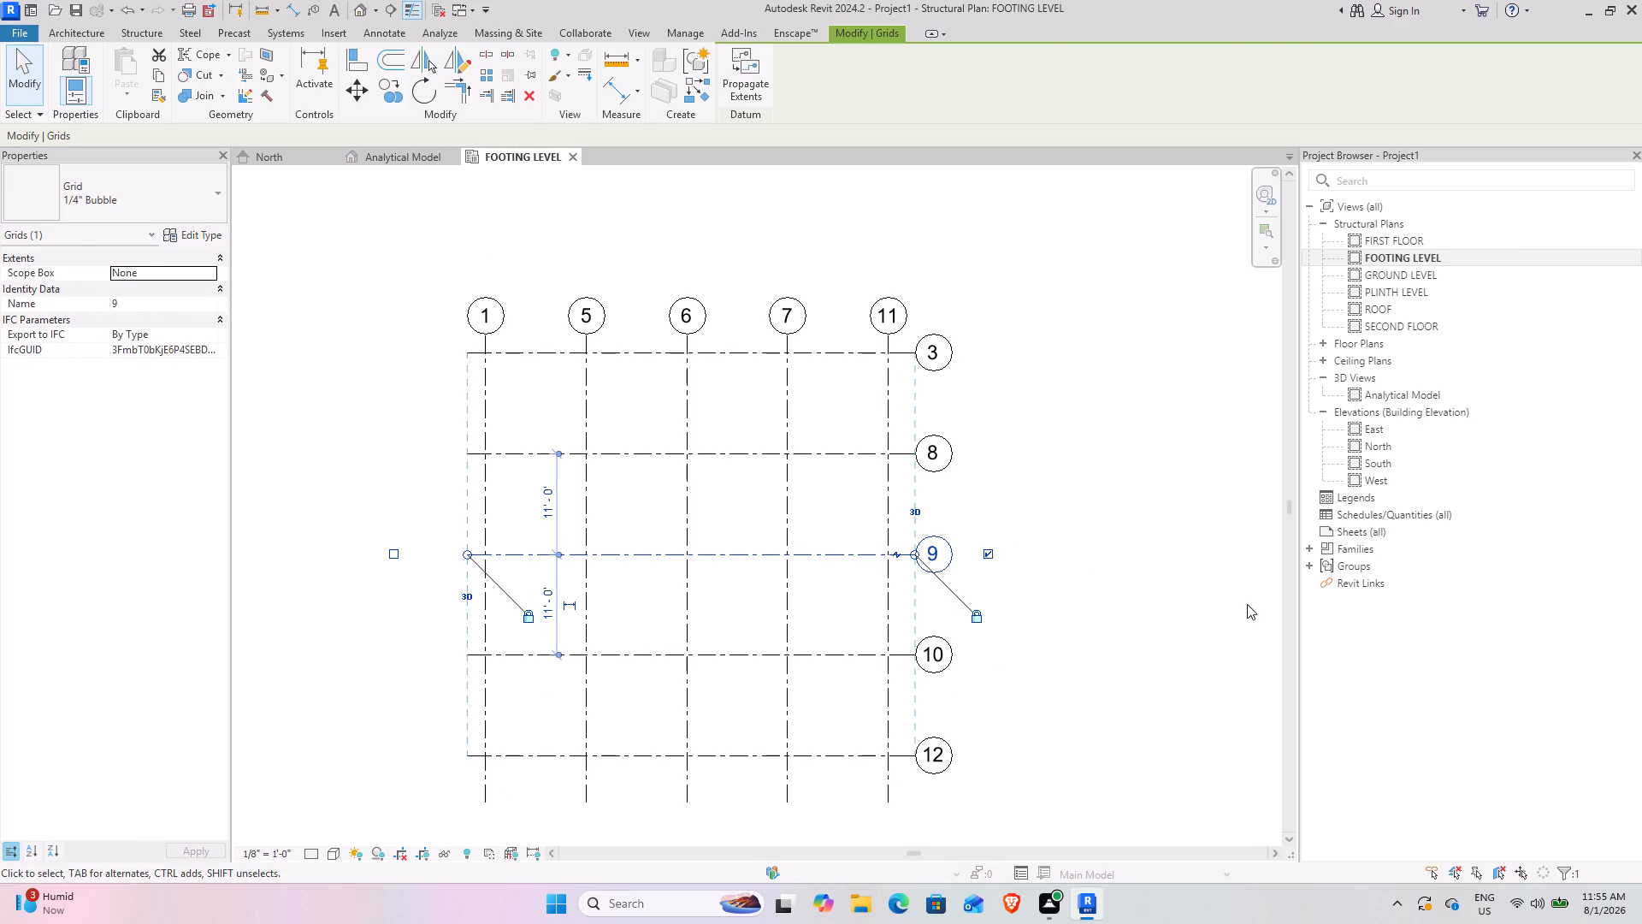
{"action": "left_click", "coordinate": [1149, 585]}
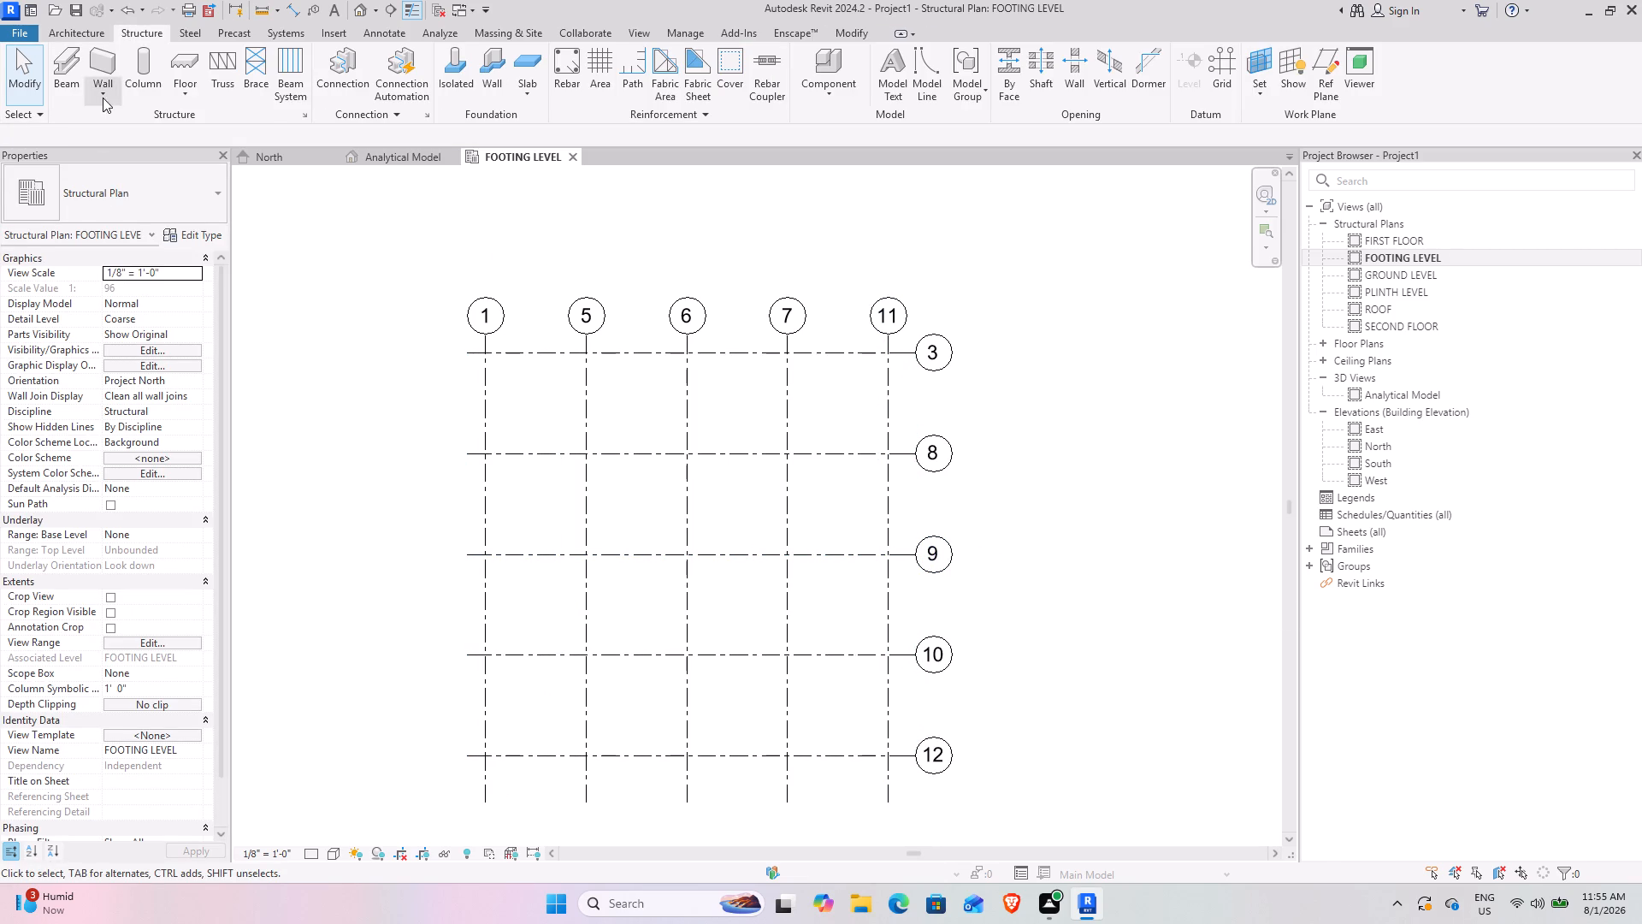
Place Footing-Rectangular 72" x 48" x 18" isolated foundations at all grid intersections on FOOTING LEVEL.
{"action": "left_click", "coordinate": [466, 74]}
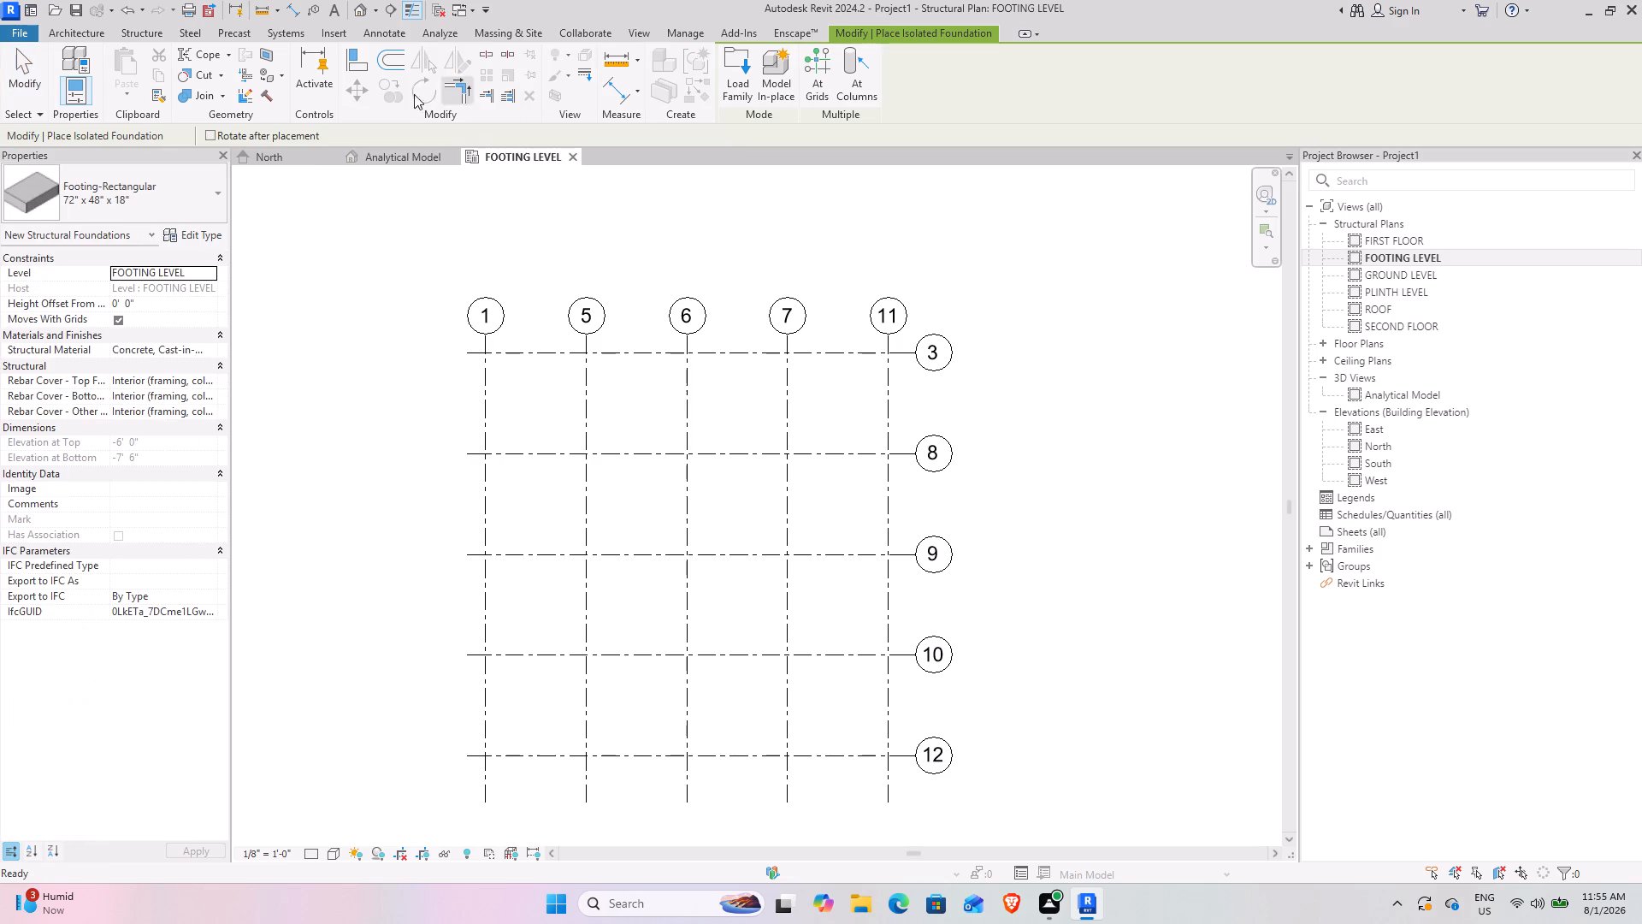
{"action": "left_click", "coordinate": [818, 76]}
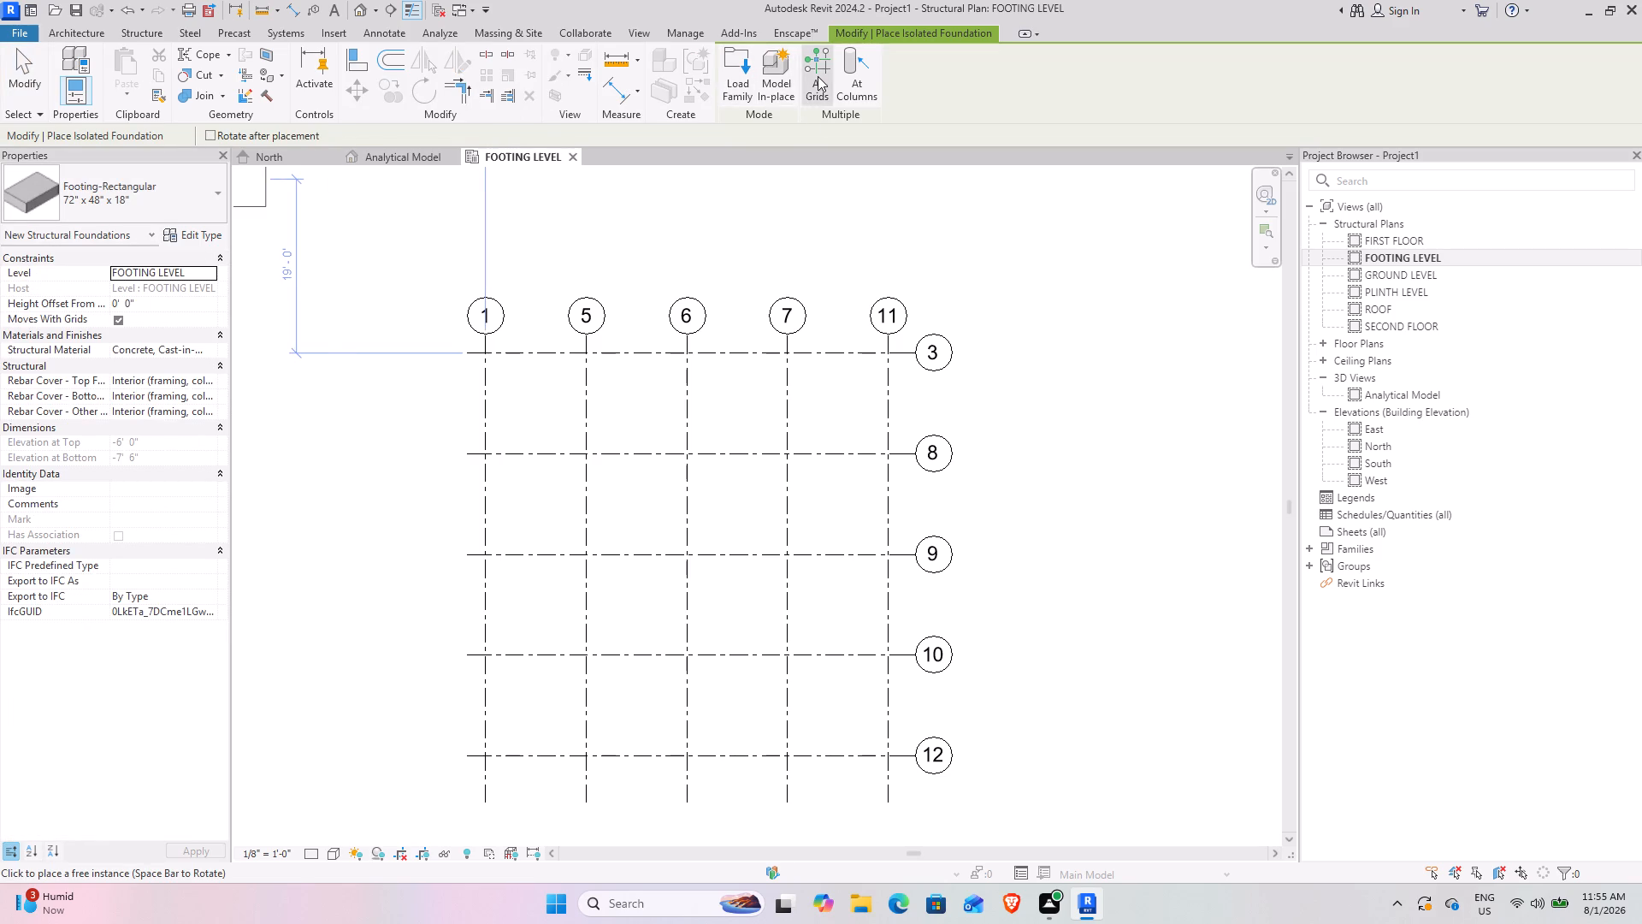
{"action": "left_click_drag", "start_coordinate": [396, 235], "coordinate": [1139, 816]}
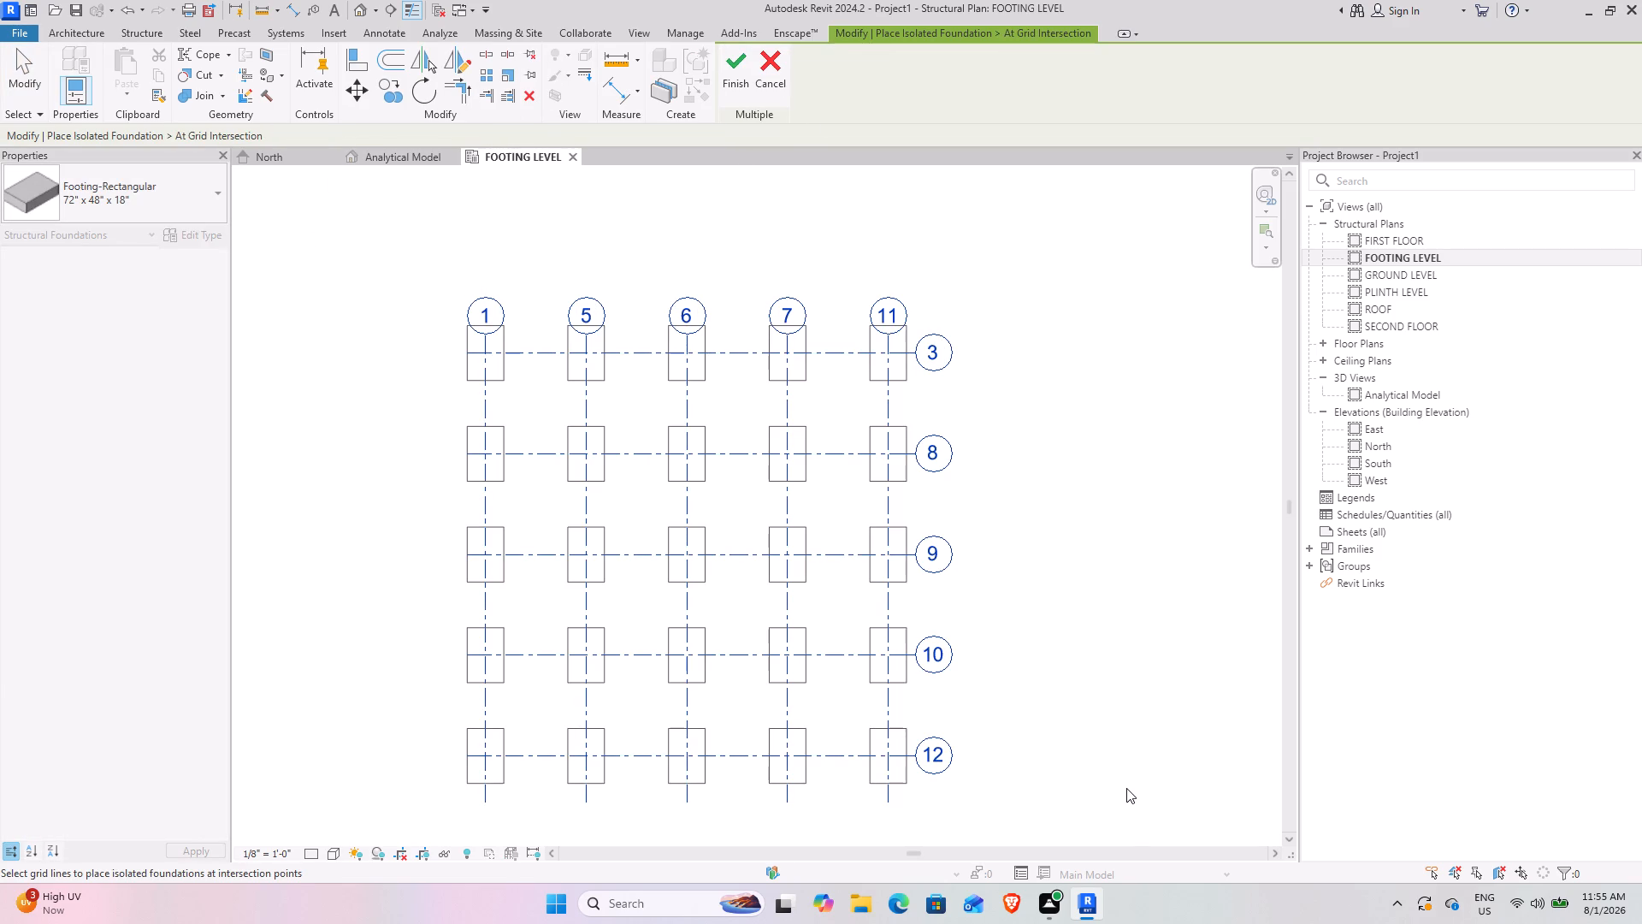
{"action": "left_click", "coordinate": [737, 66]}
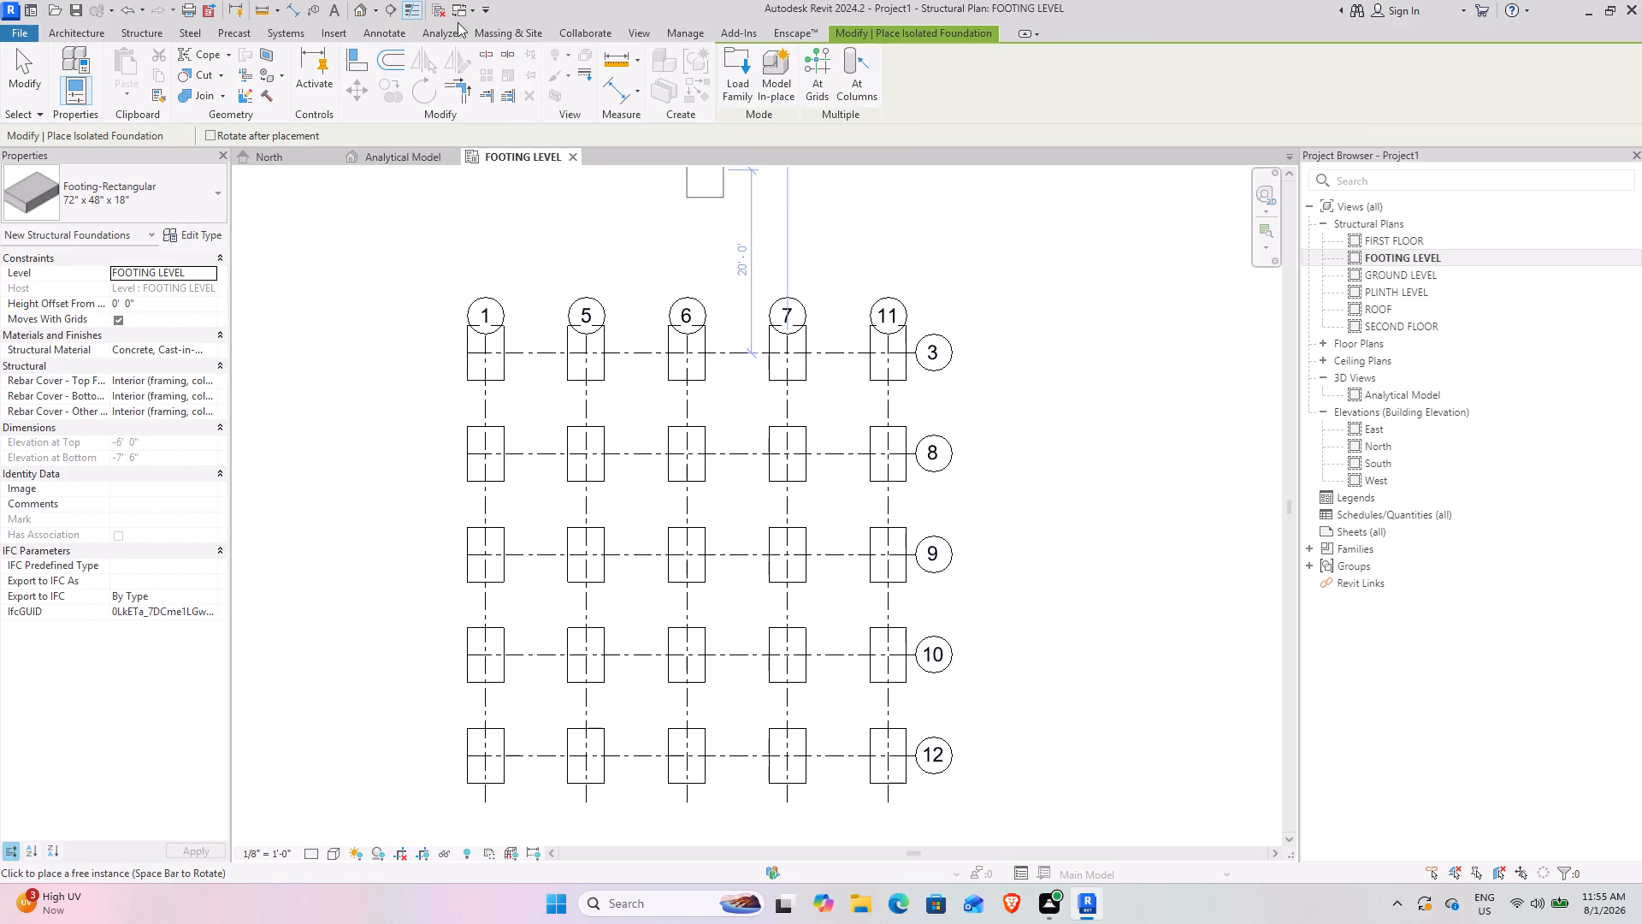
Open the default 3D view, end footing placement, and examine the footing layout from several angles.
{"action": "left_click", "coordinate": [360, 12]}
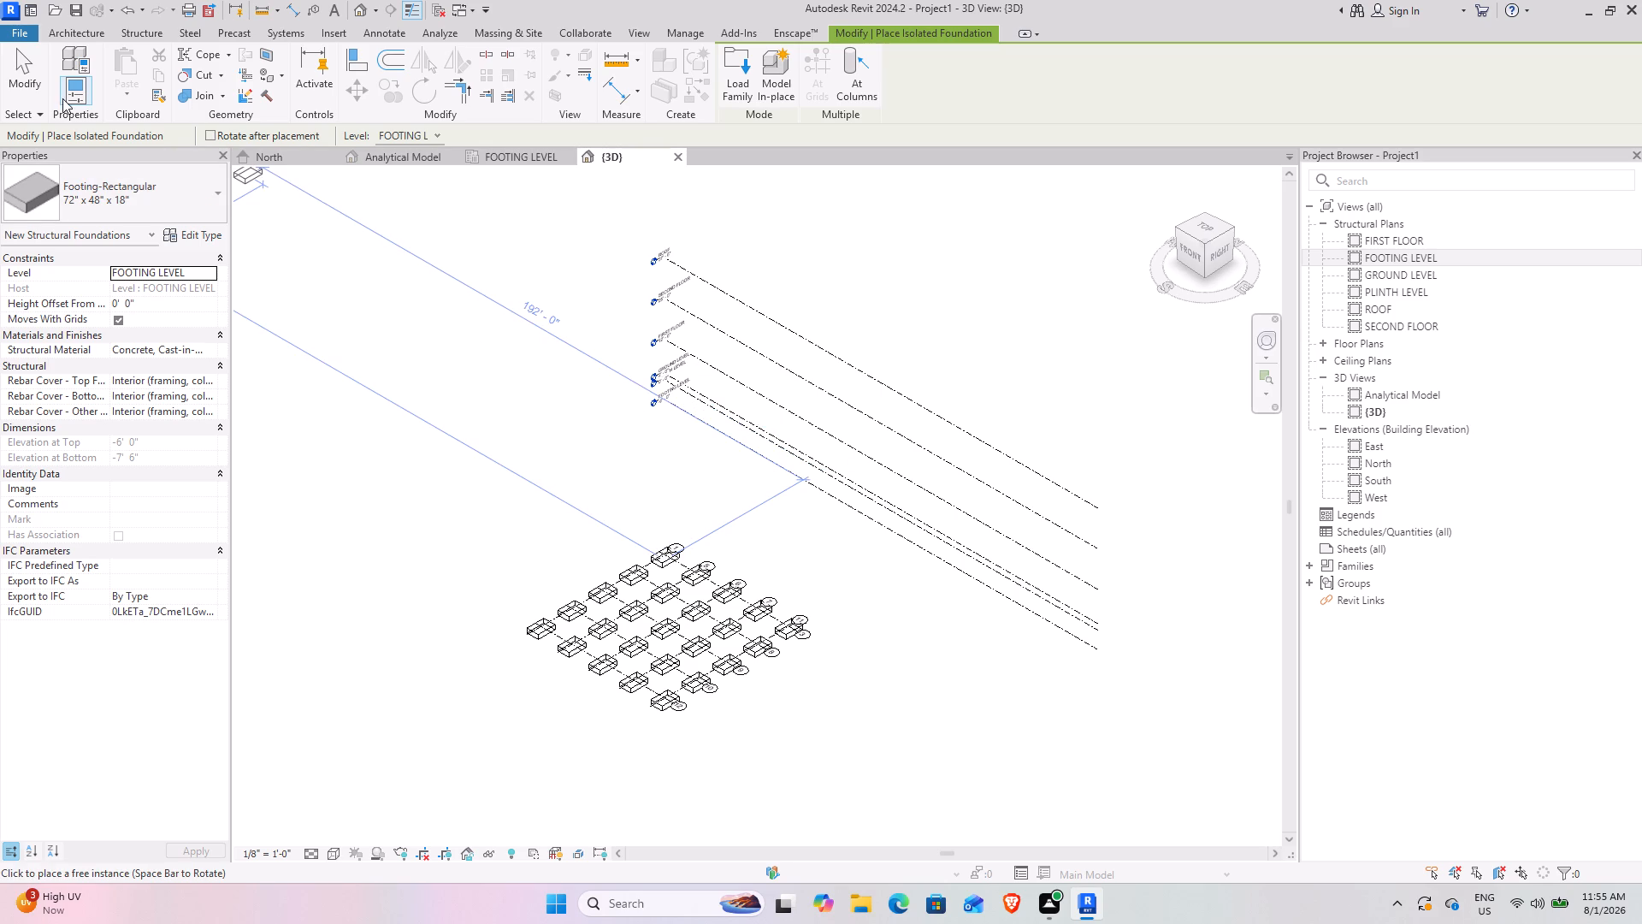
{"action": "left_click", "coordinate": [32, 81]}
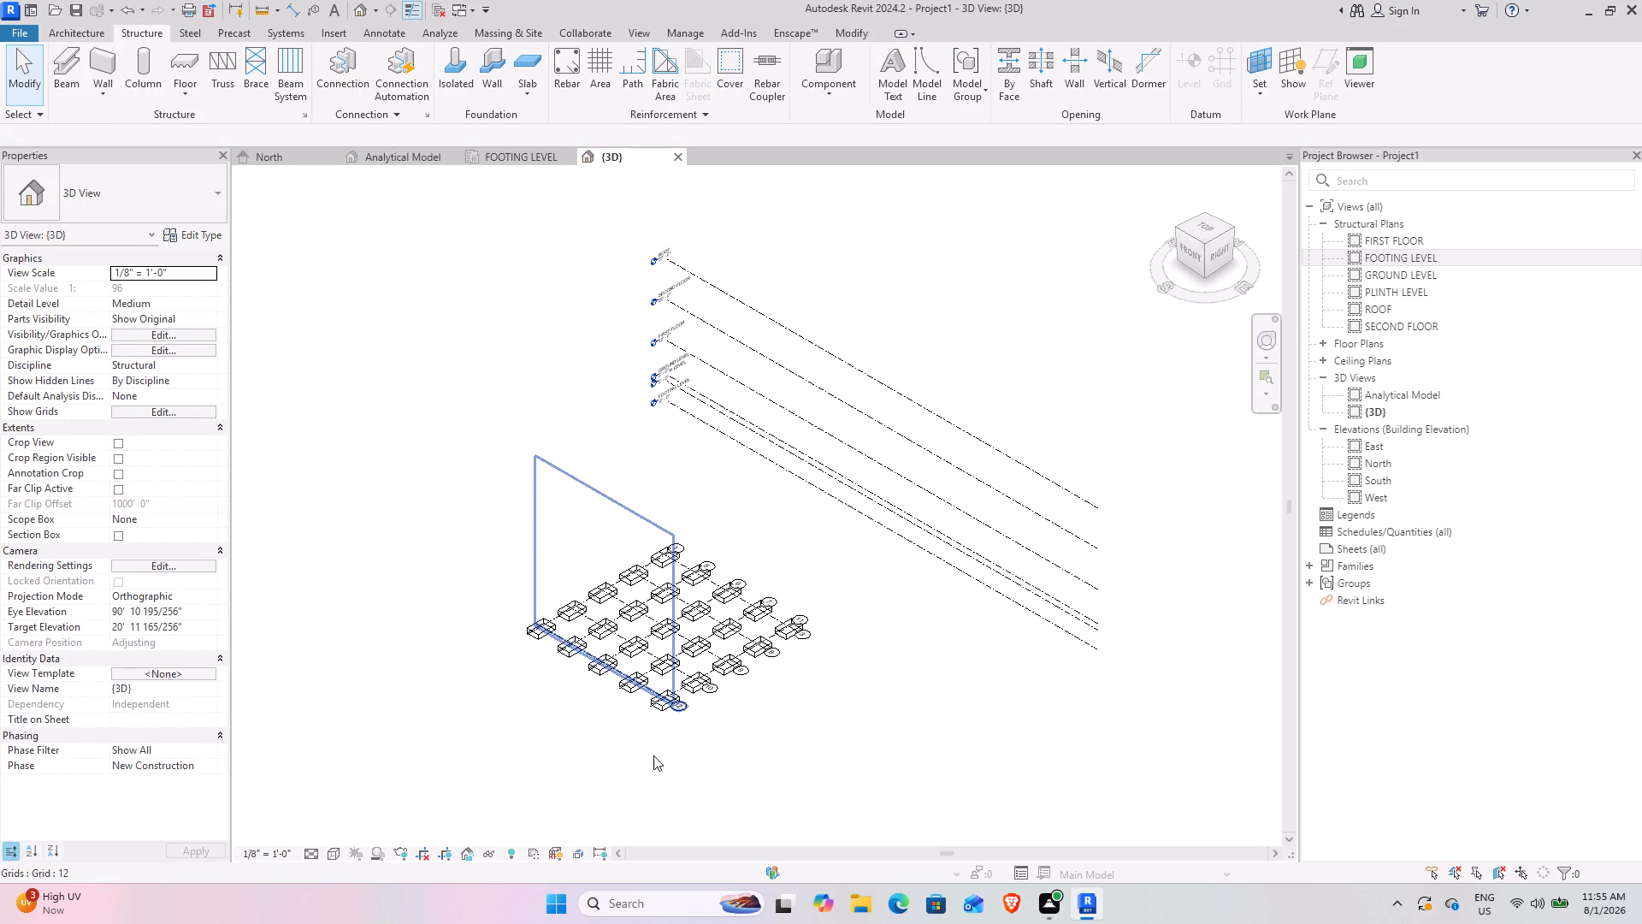
{"action": "middle_click_drag", "start_coordinate": [721, 712], "coordinate": [764, 670], "text": "shift"}
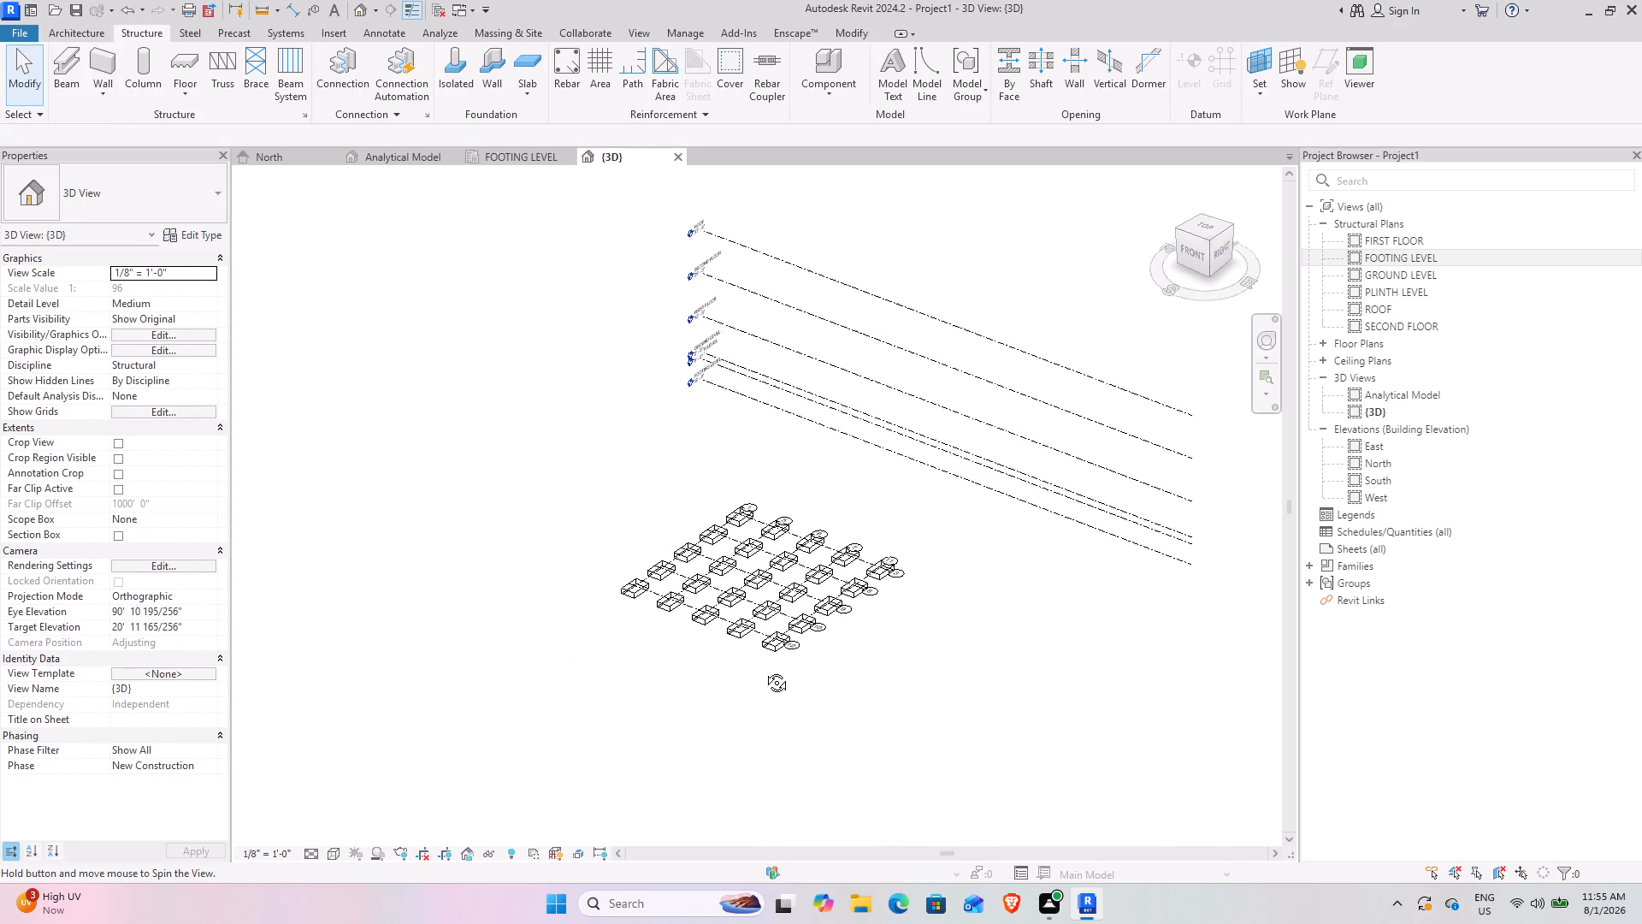
{"action": "middle_click_drag", "start_coordinate": [764, 670], "coordinate": [631, 628], "text": "shift"}
{"action": "scroll", "coordinate": [726, 556], "scroll_direction": "up", "scroll_amount": 7}
{"action": "middle_click_drag", "start_coordinate": [785, 754], "coordinate": [765, 753], "text": "shift"}
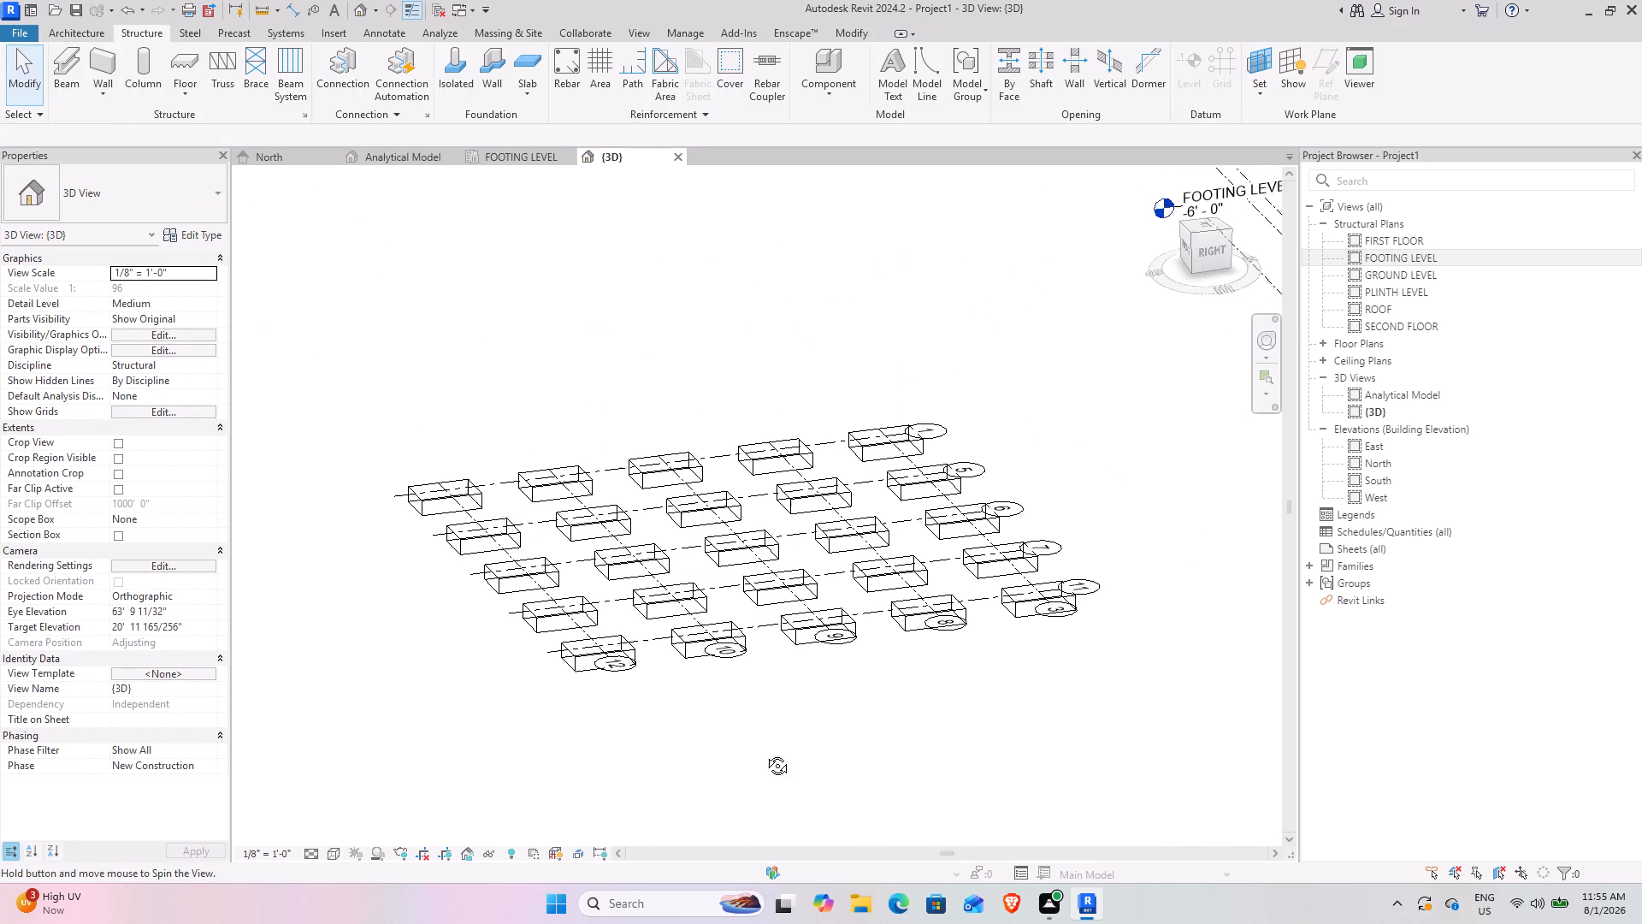
{"action": "middle_click_drag", "start_coordinate": [765, 753], "coordinate": [742, 766], "text": "shift"}
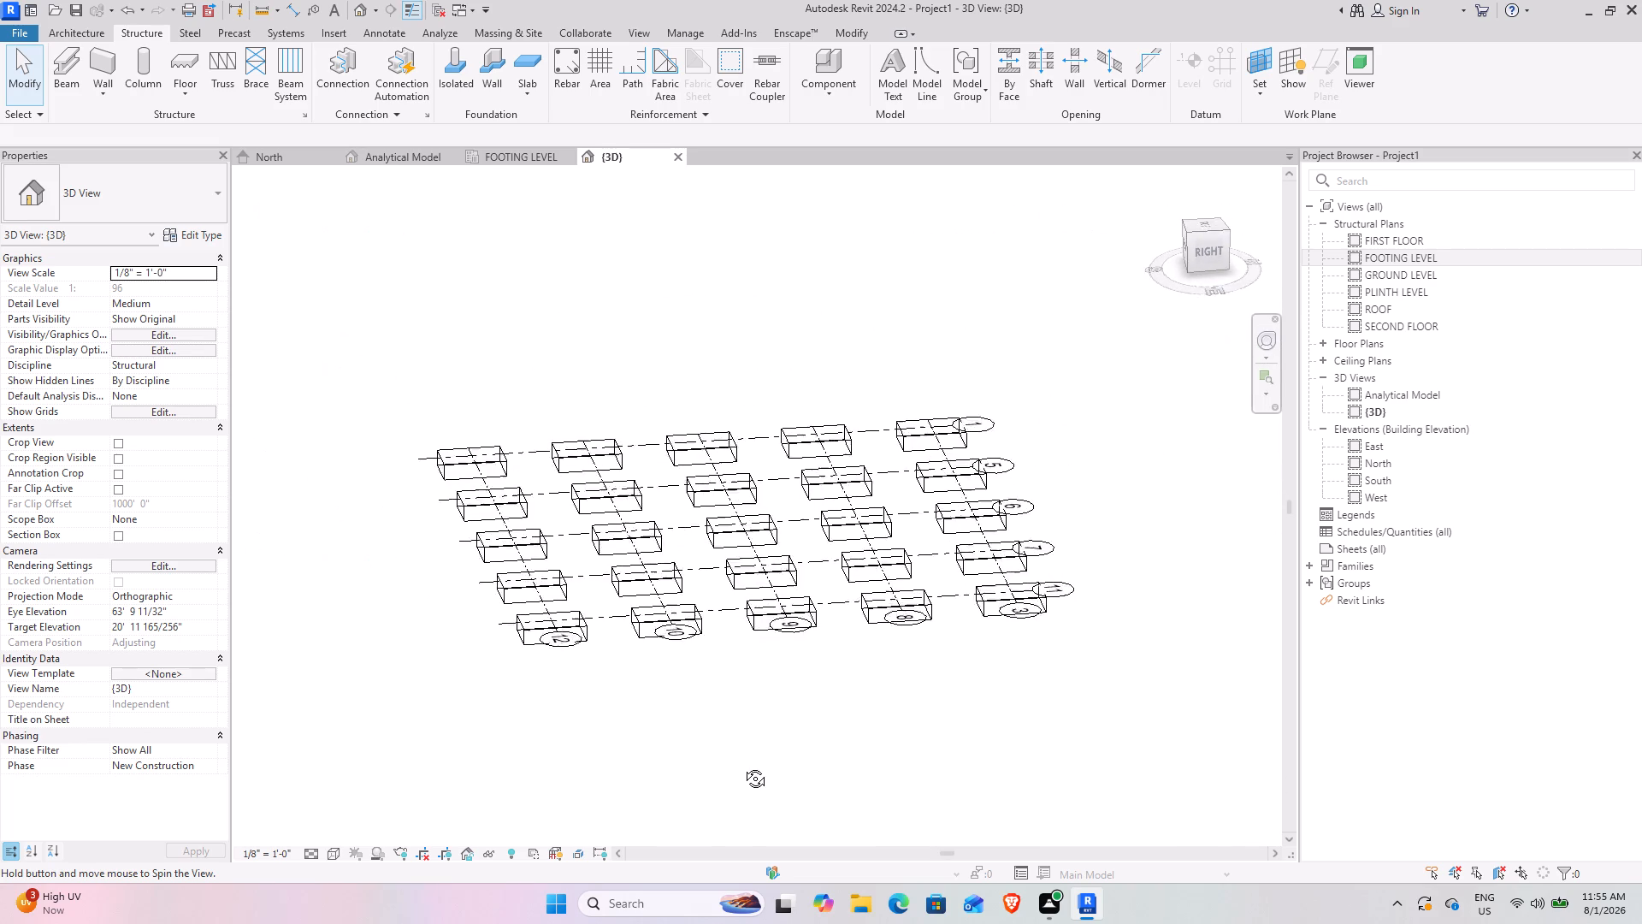
{"action": "middle_click_drag", "start_coordinate": [742, 766], "coordinate": [738, 813], "text": "shift"}
{"action": "middle_click_drag", "start_coordinate": [867, 699], "coordinate": [832, 779], "text": "shift"}
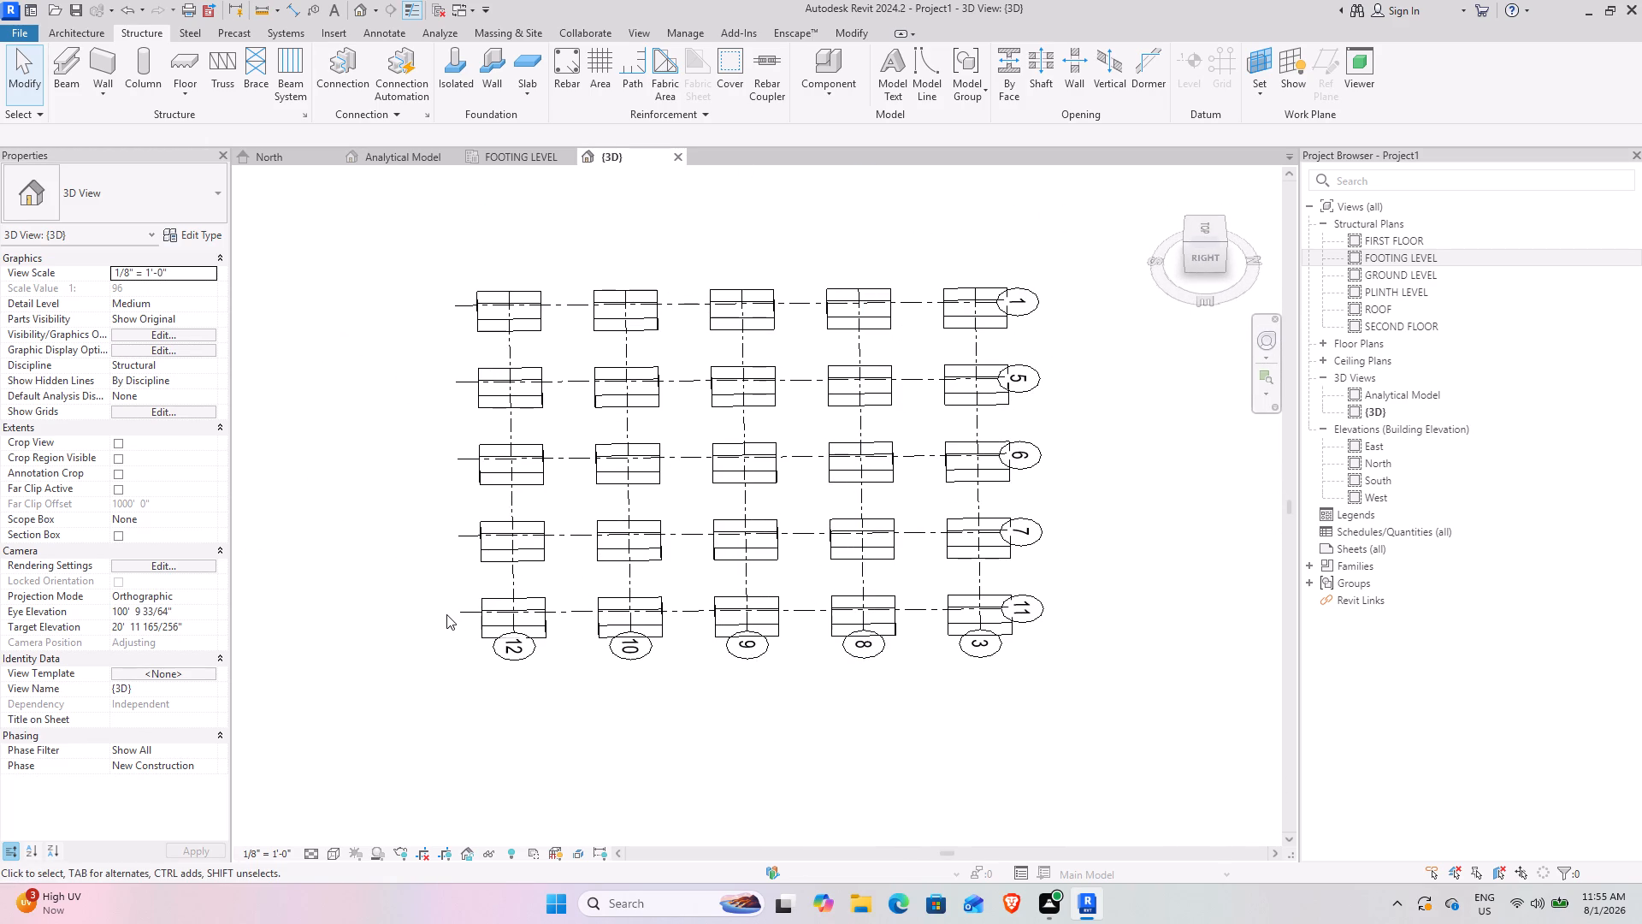
Hide the Grids annotation category in the {3D} view through its Visibility/Graphic Overrides.
{"action": "type", "text": "vg"}
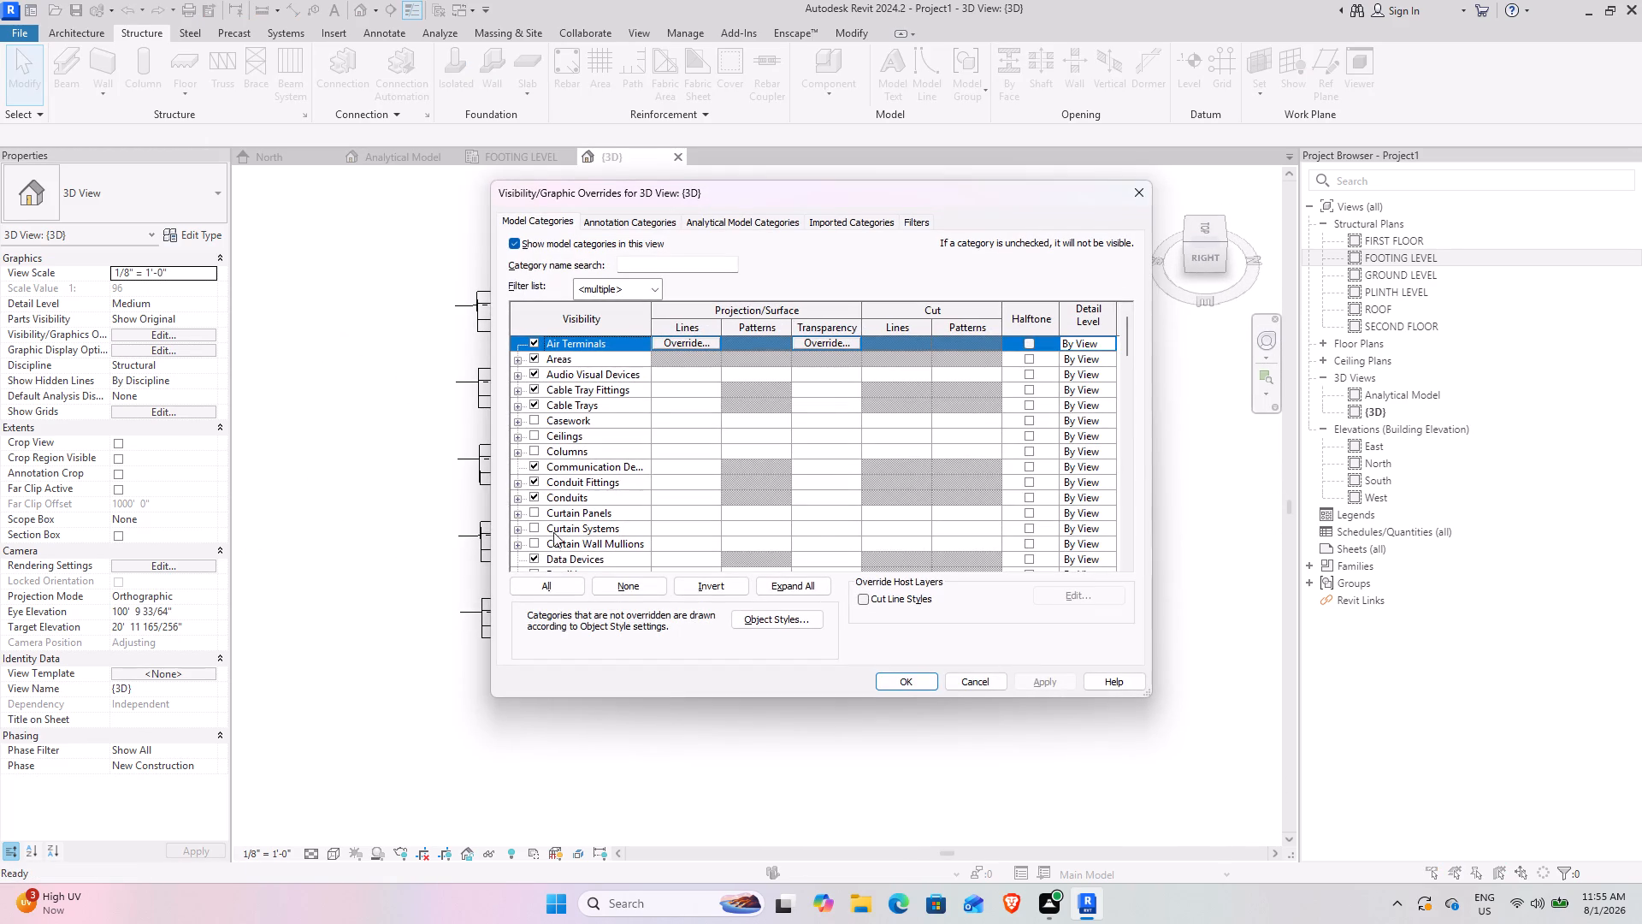
{"action": "left_click", "coordinate": [639, 286]}
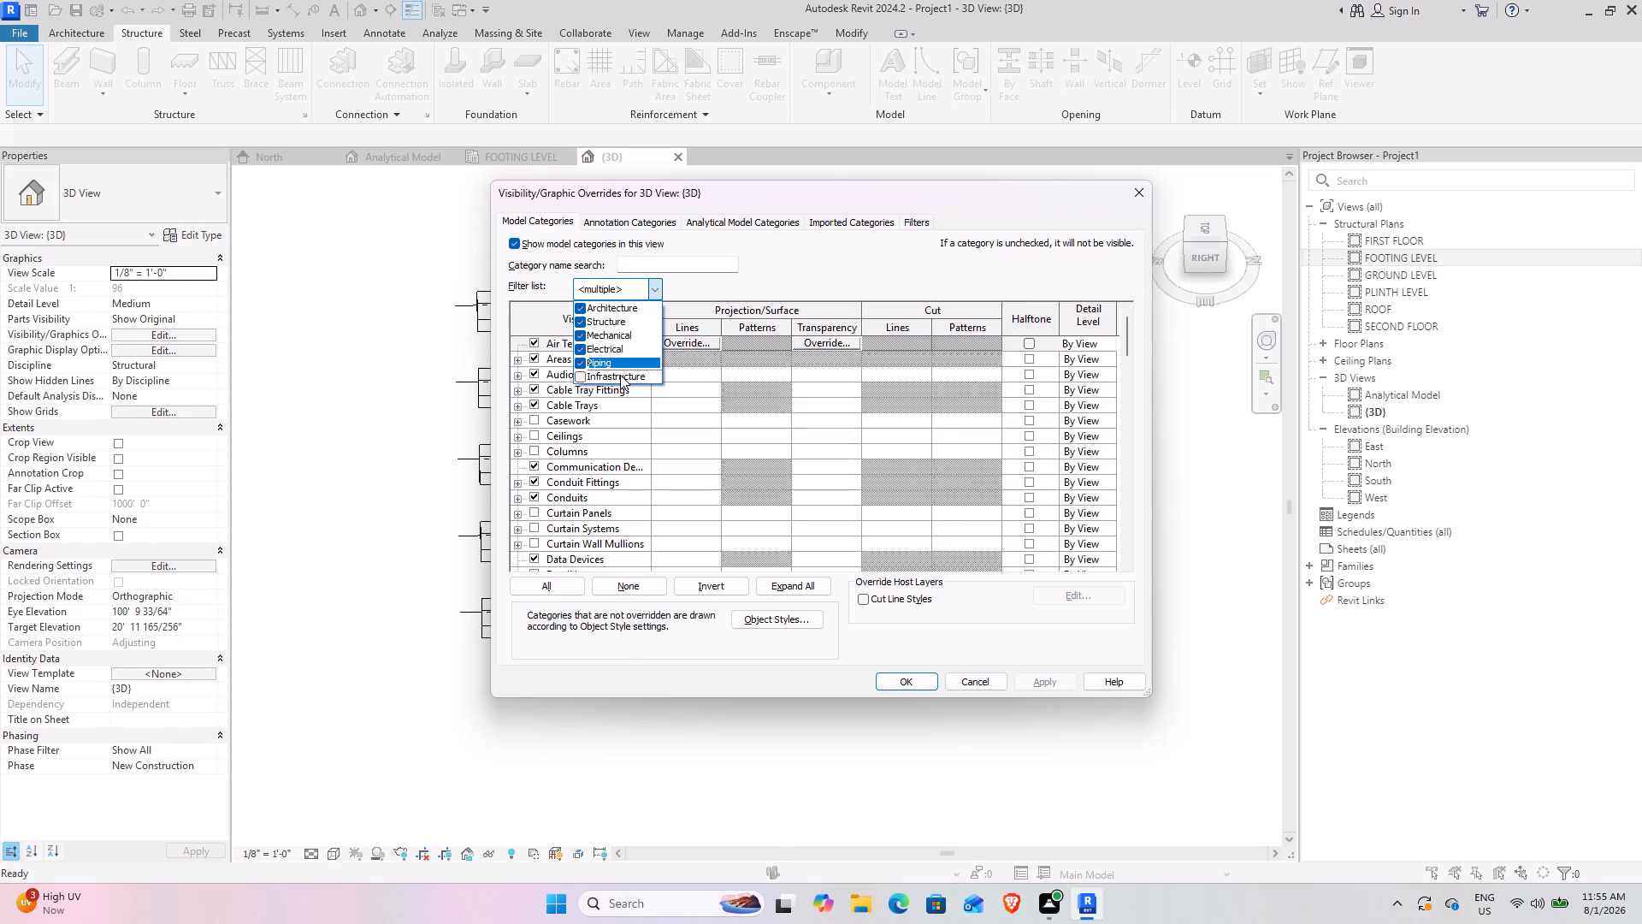
{"action": "left_click", "coordinate": [650, 285]}
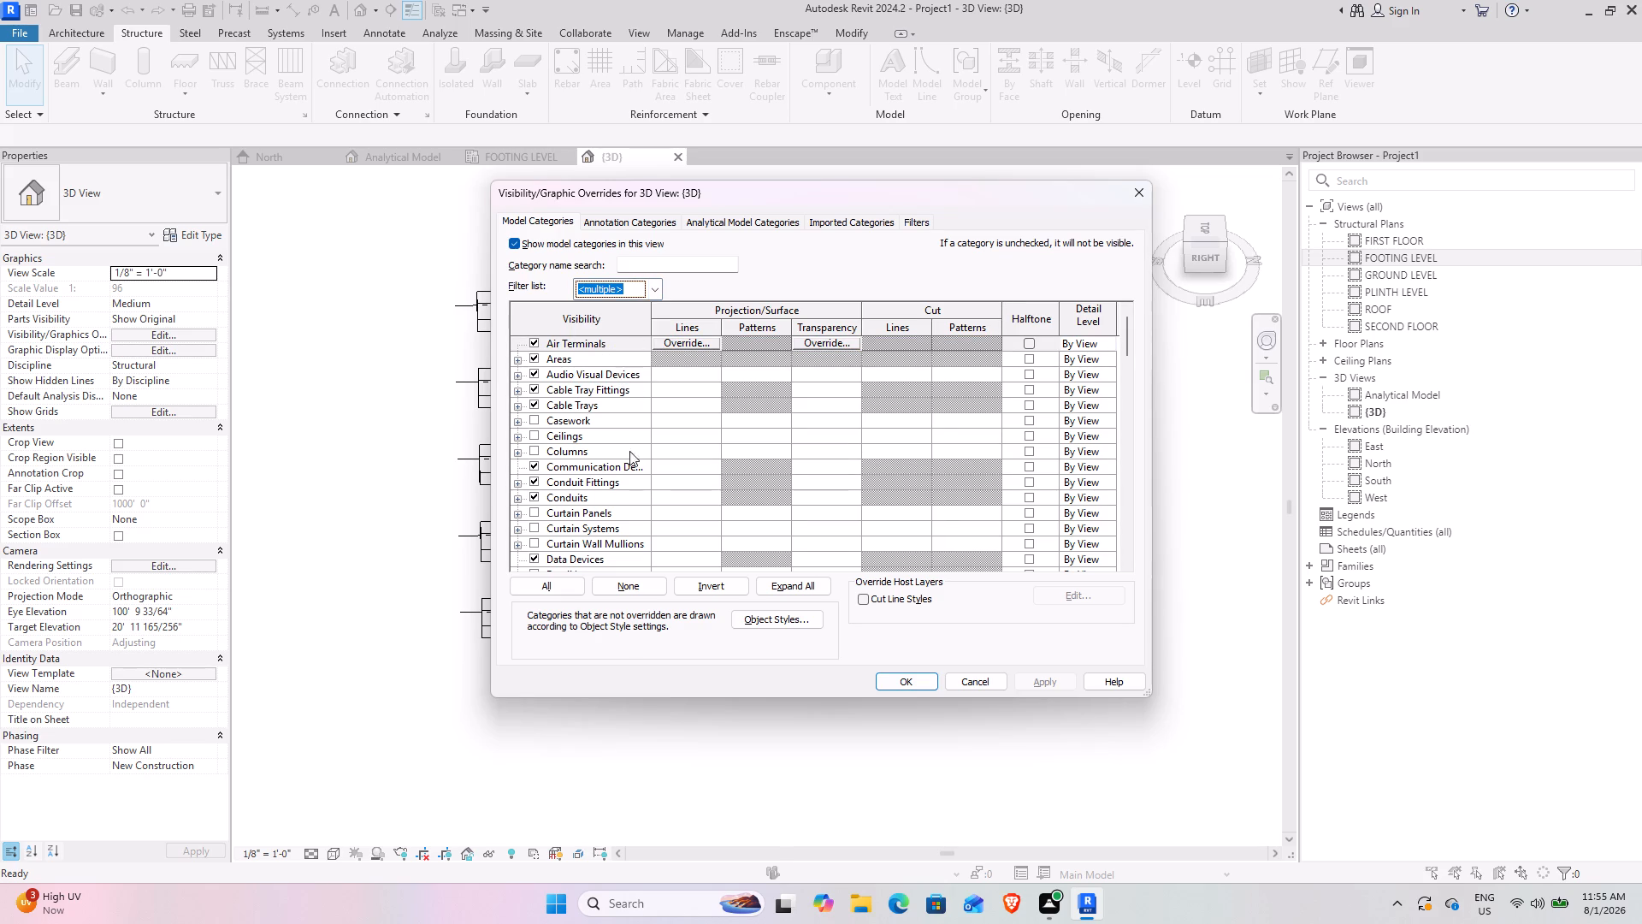
{"action": "key", "text": "g"}
{"action": "scroll", "coordinate": [616, 480], "scroll_direction": "down", "scroll_amount": 2}
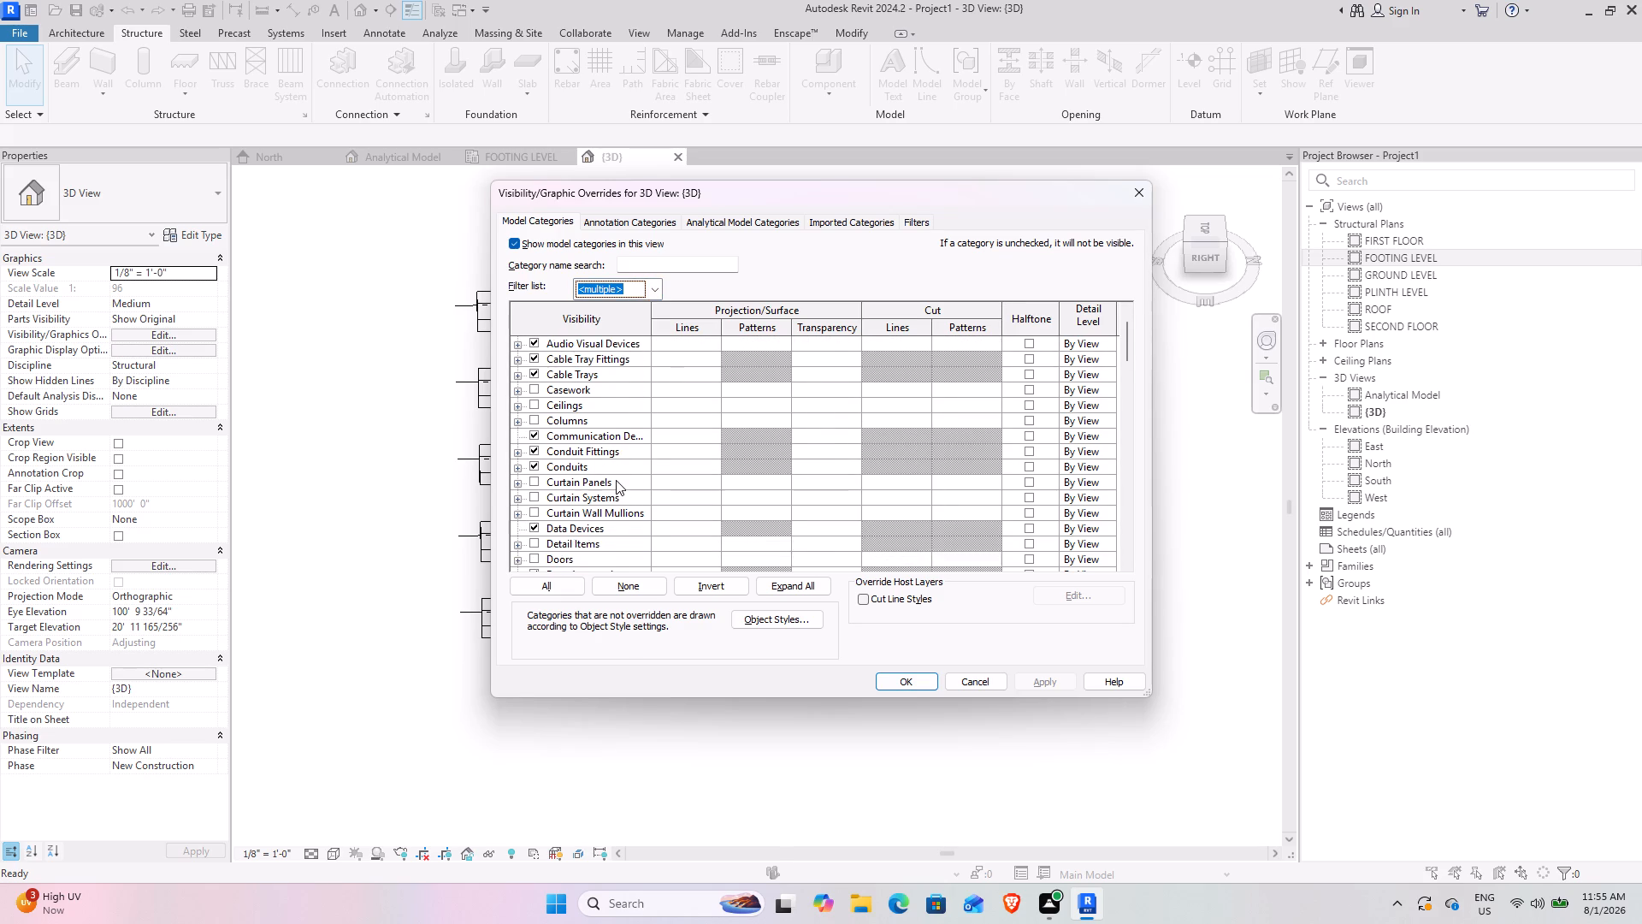
{"action": "scroll", "coordinate": [616, 480], "scroll_direction": "down", "scroll_amount": 15}
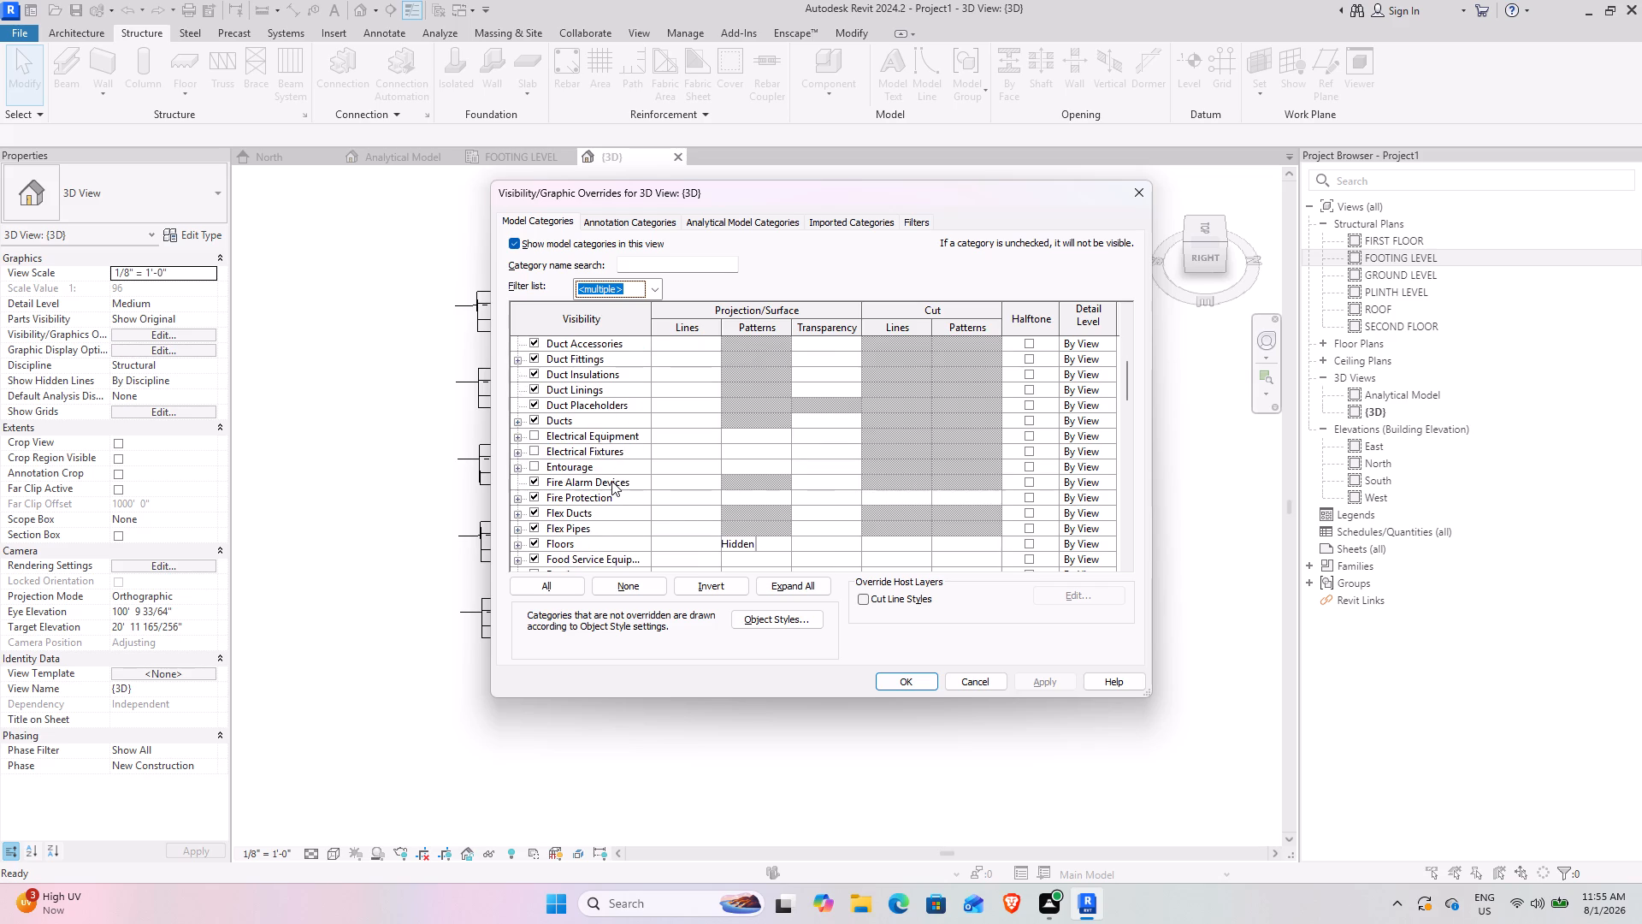
{"action": "scroll", "coordinate": [611, 481], "scroll_direction": "down", "scroll_amount": 2}
{"action": "scroll", "coordinate": [611, 482], "scroll_direction": "up", "scroll_amount": 4}
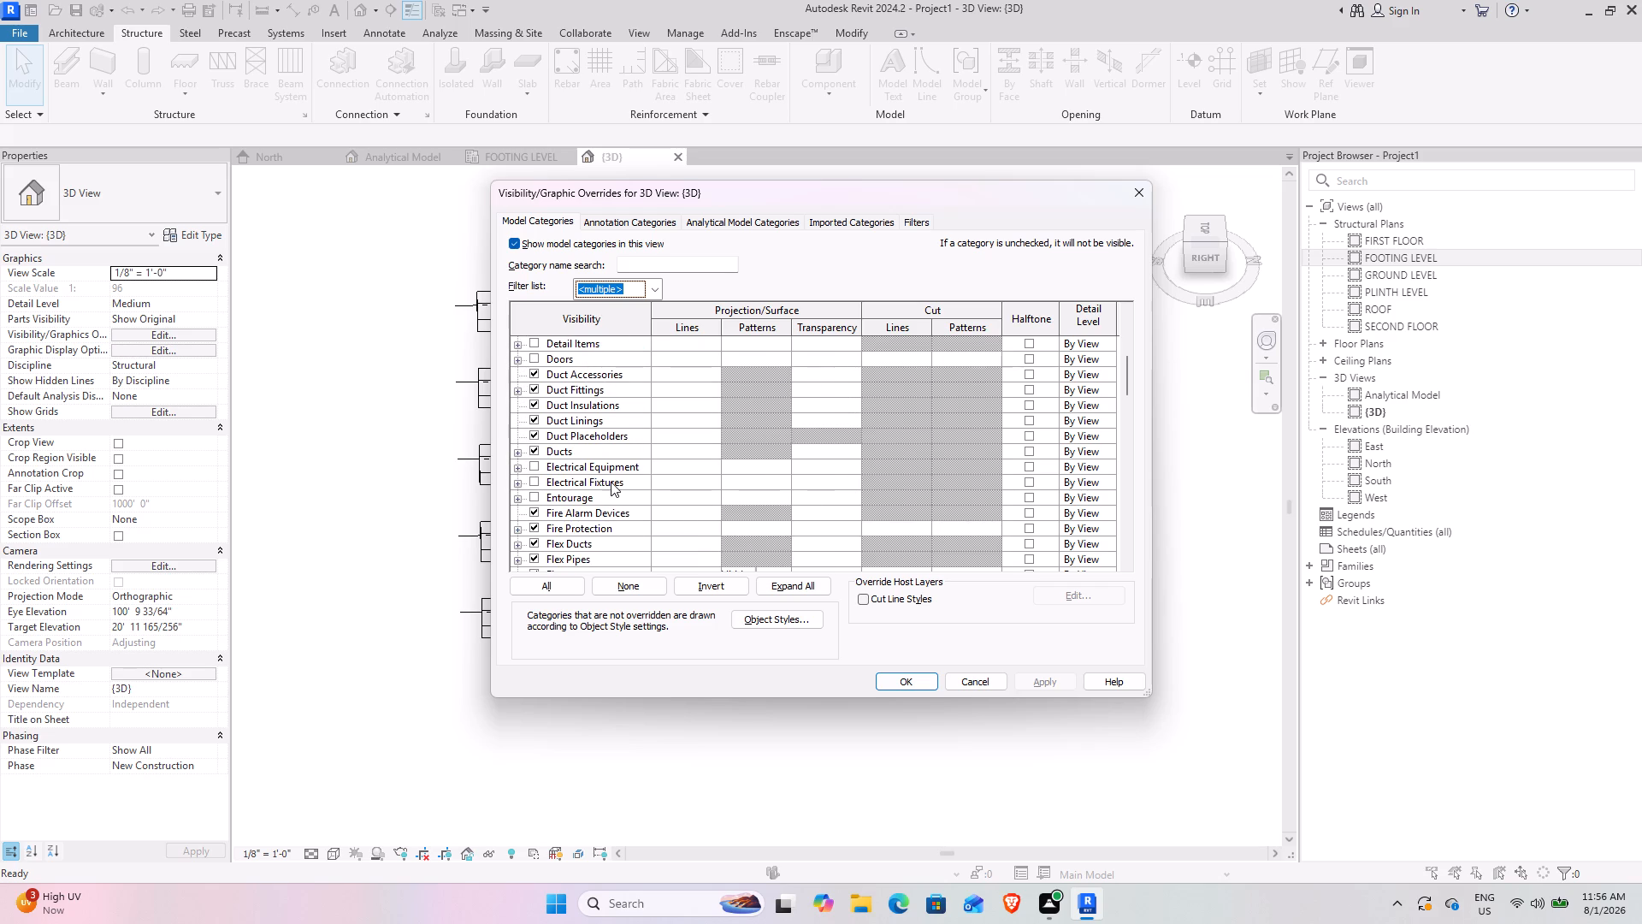
{"action": "scroll", "coordinate": [611, 482], "scroll_direction": "down", "scroll_amount": 10}
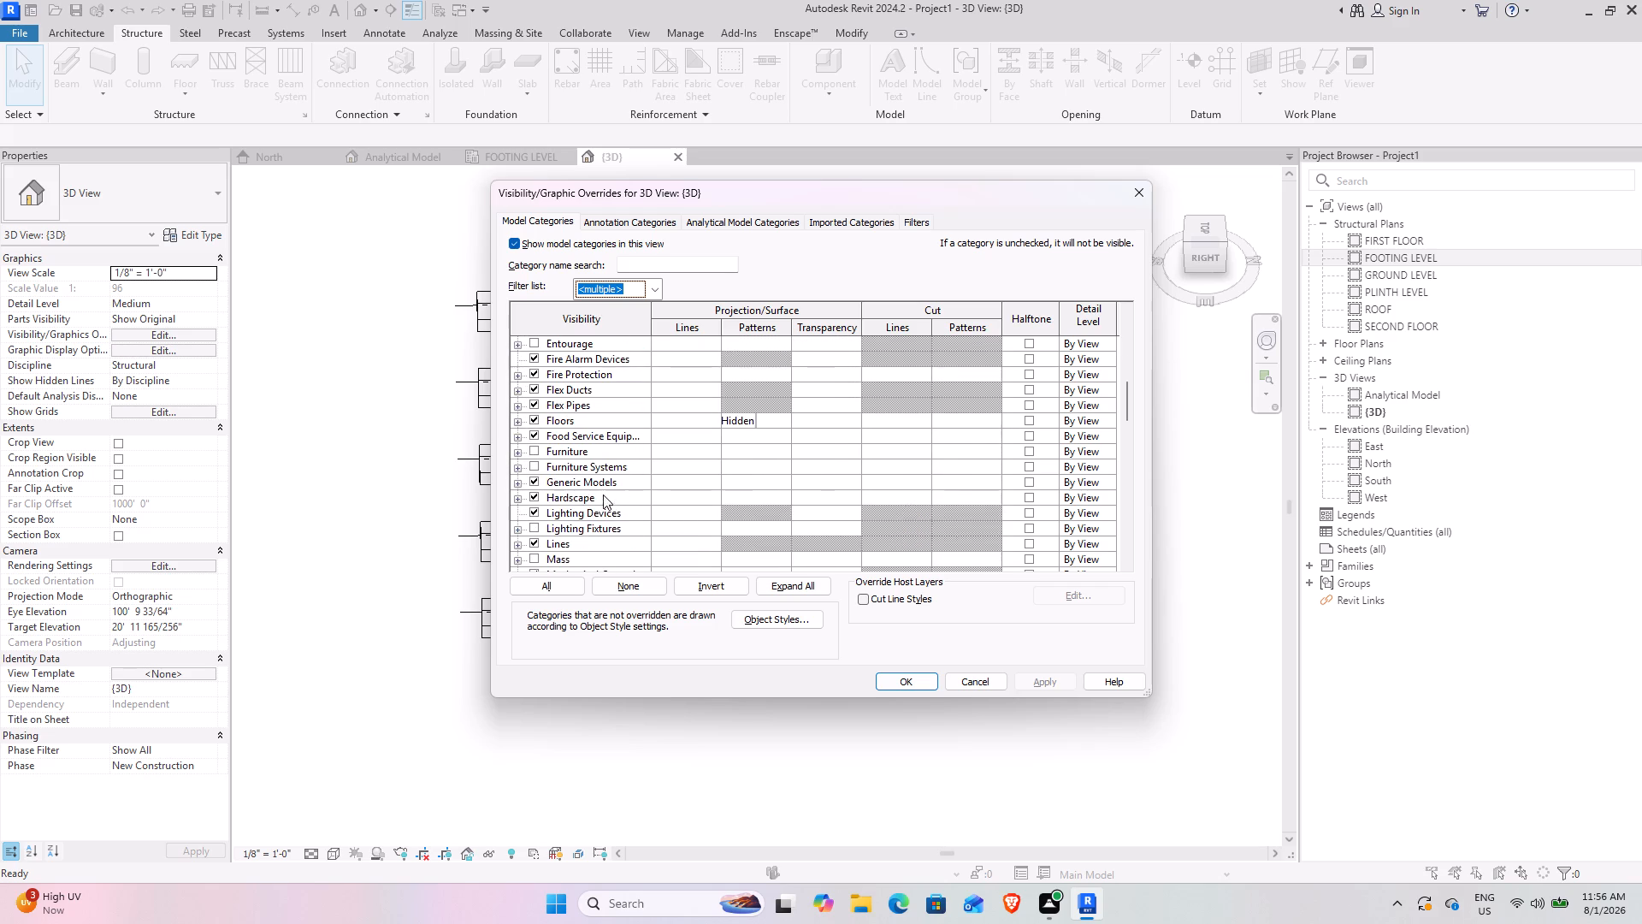
{"action": "scroll", "coordinate": [591, 543], "scroll_direction": "down", "scroll_amount": 2}
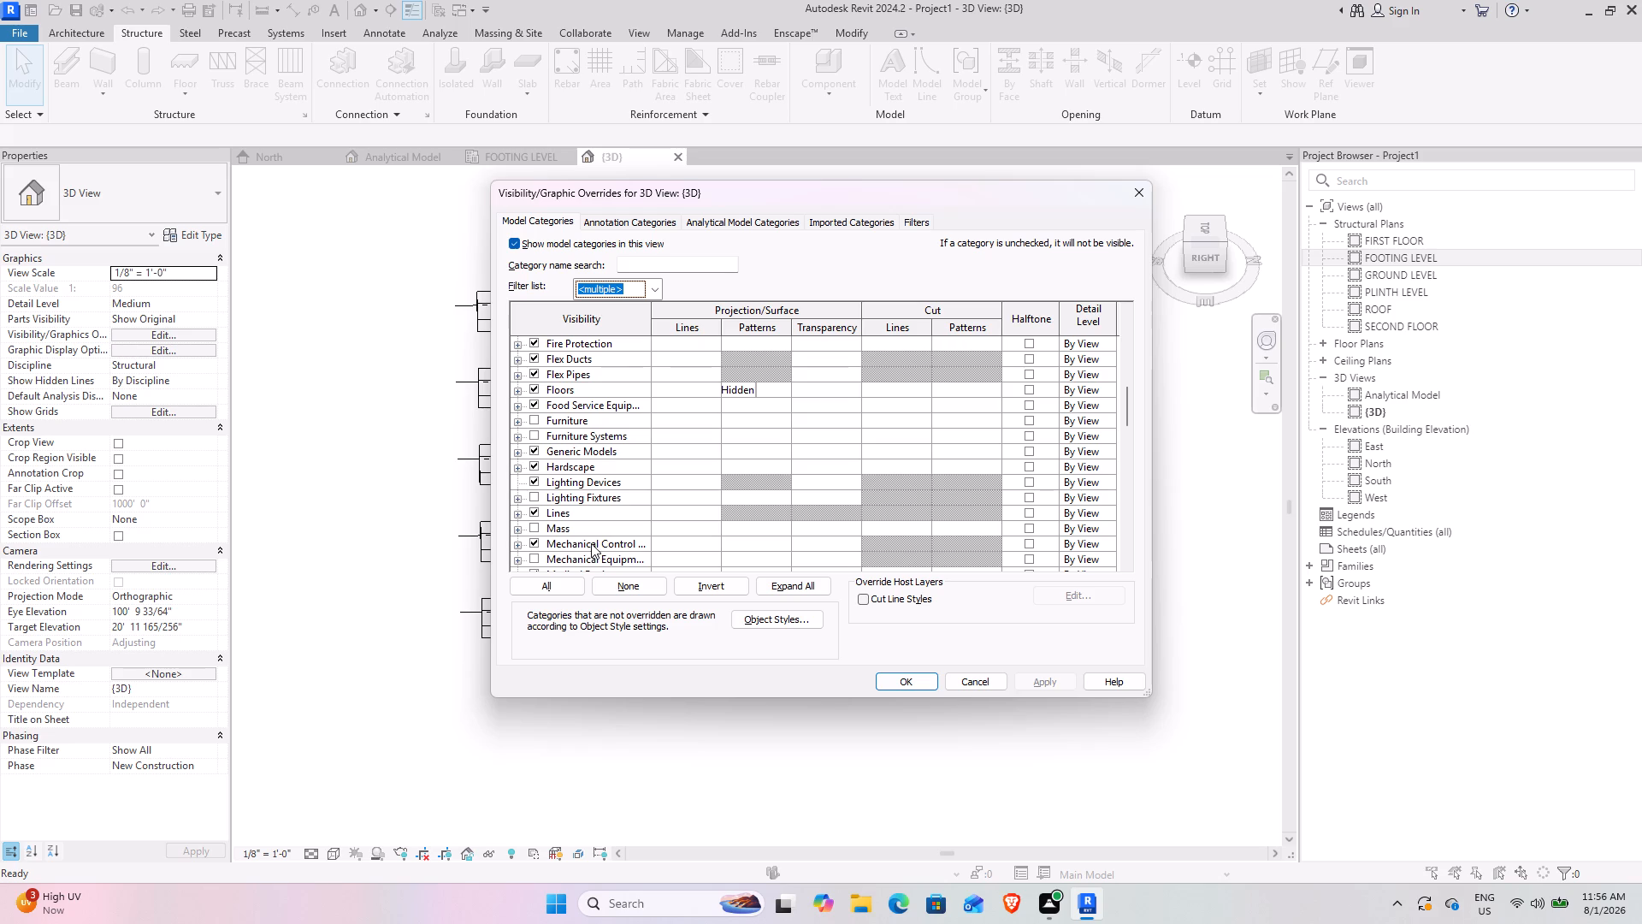
{"action": "left_click", "coordinate": [634, 222]}
{"action": "scroll", "coordinate": [658, 475], "scroll_direction": "down", "scroll_amount": 16}
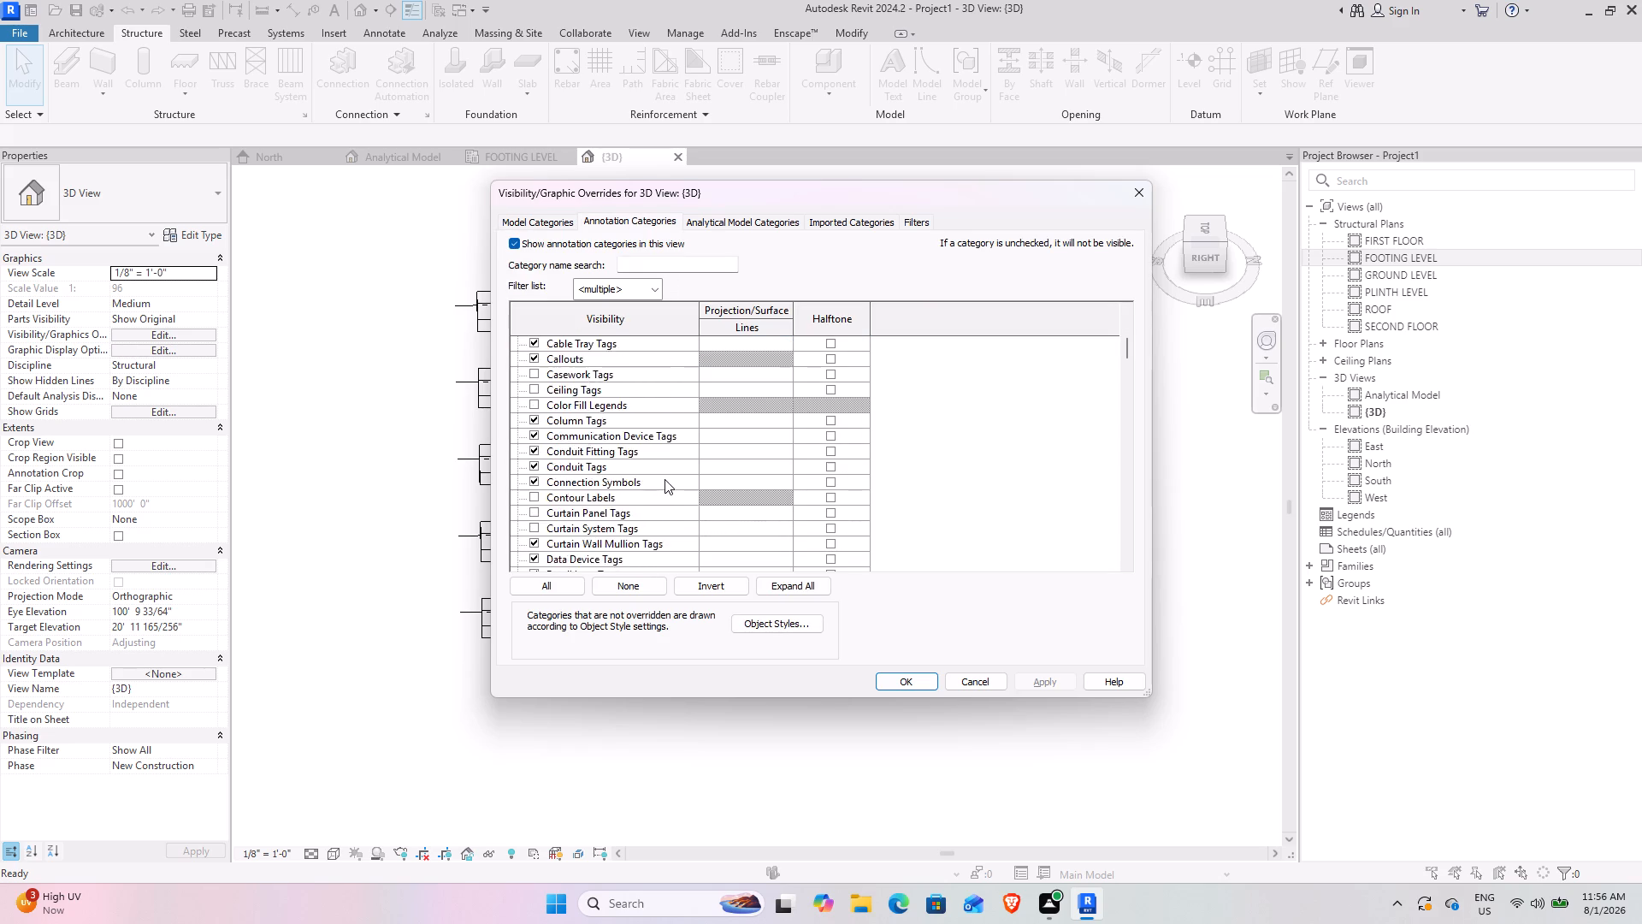
{"action": "scroll", "coordinate": [664, 479], "scroll_direction": "down", "scroll_amount": 20}
{"action": "scroll", "coordinate": [664, 479], "scroll_direction": "down", "scroll_amount": 9}
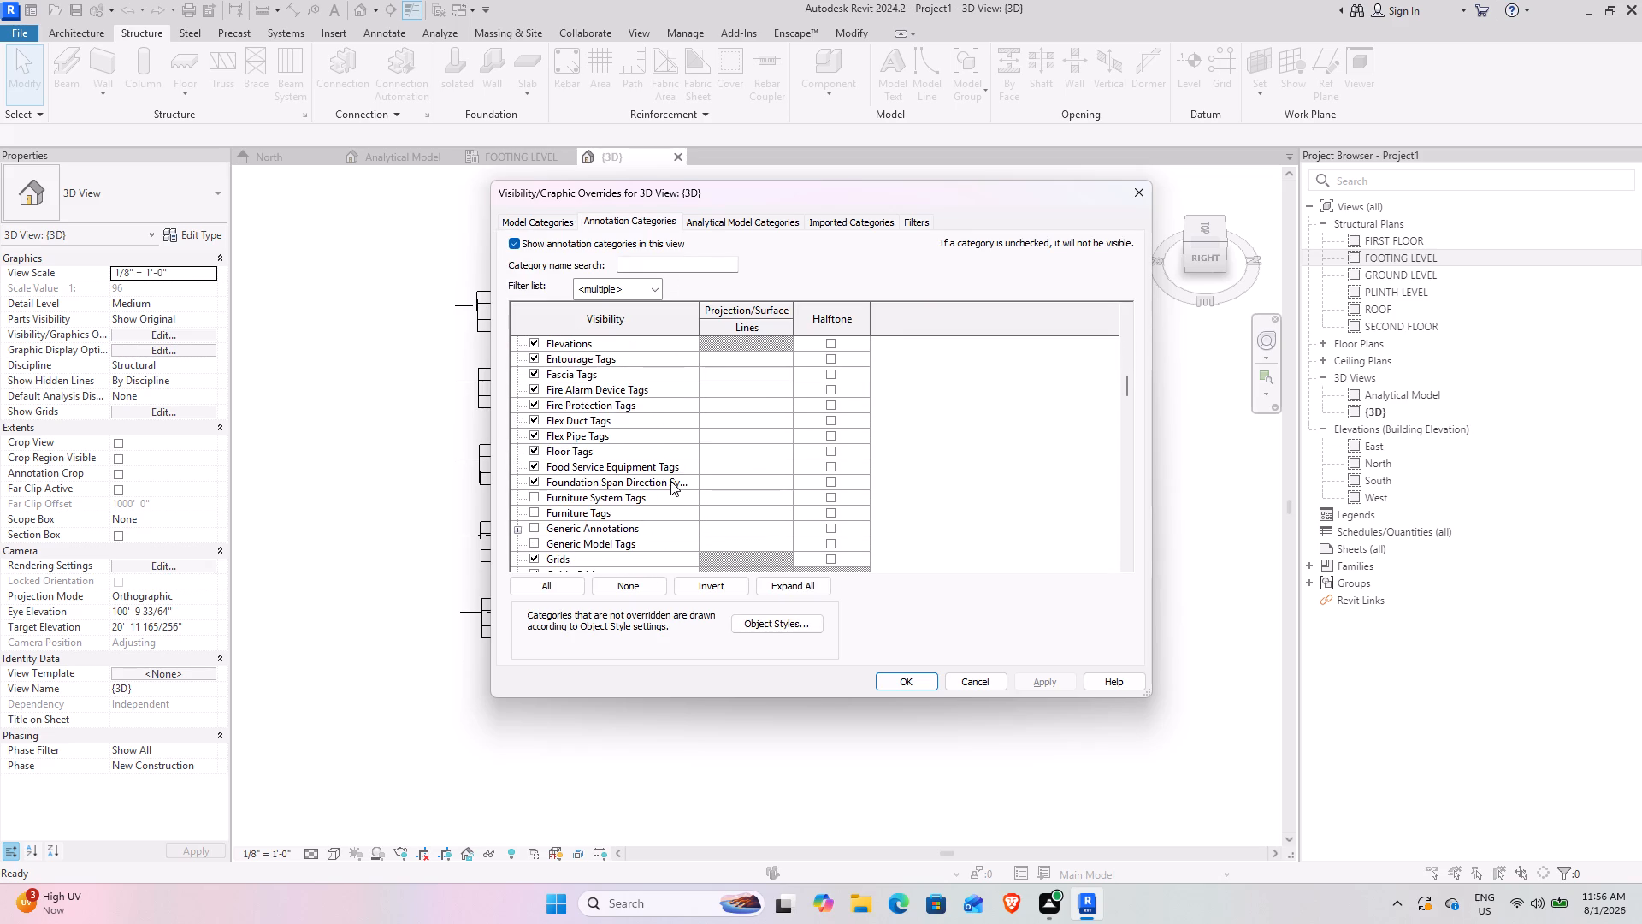
{"action": "scroll", "coordinate": [670, 481], "scroll_direction": "down", "scroll_amount": 1}
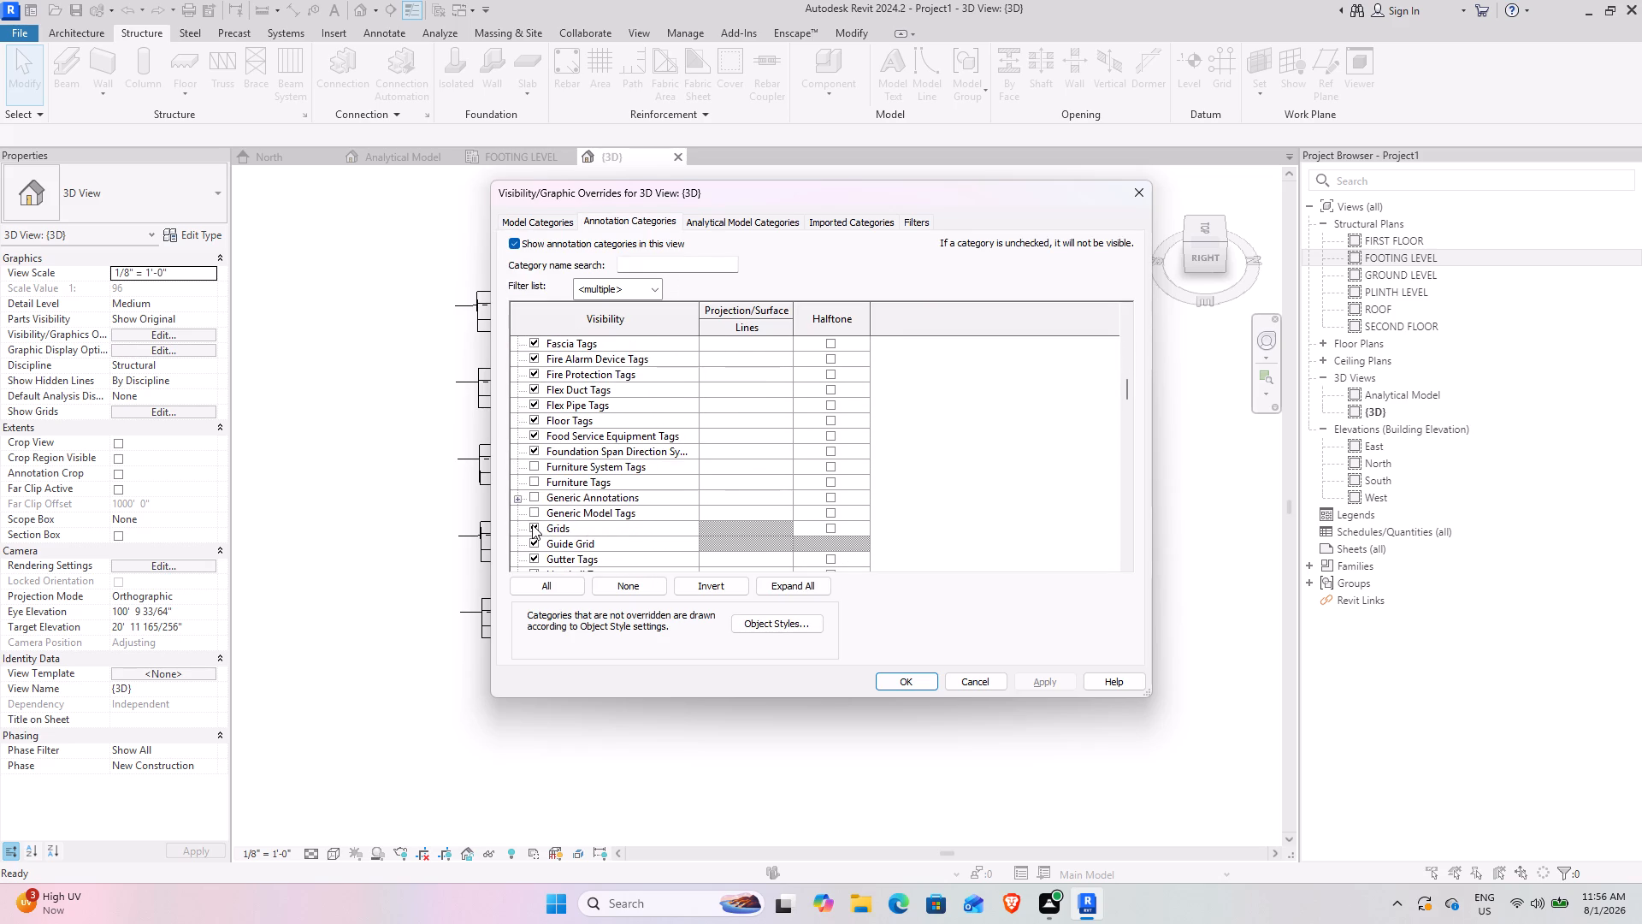
{"action": "left_click", "coordinate": [532, 523]}
{"action": "left_click", "coordinate": [1056, 677]}
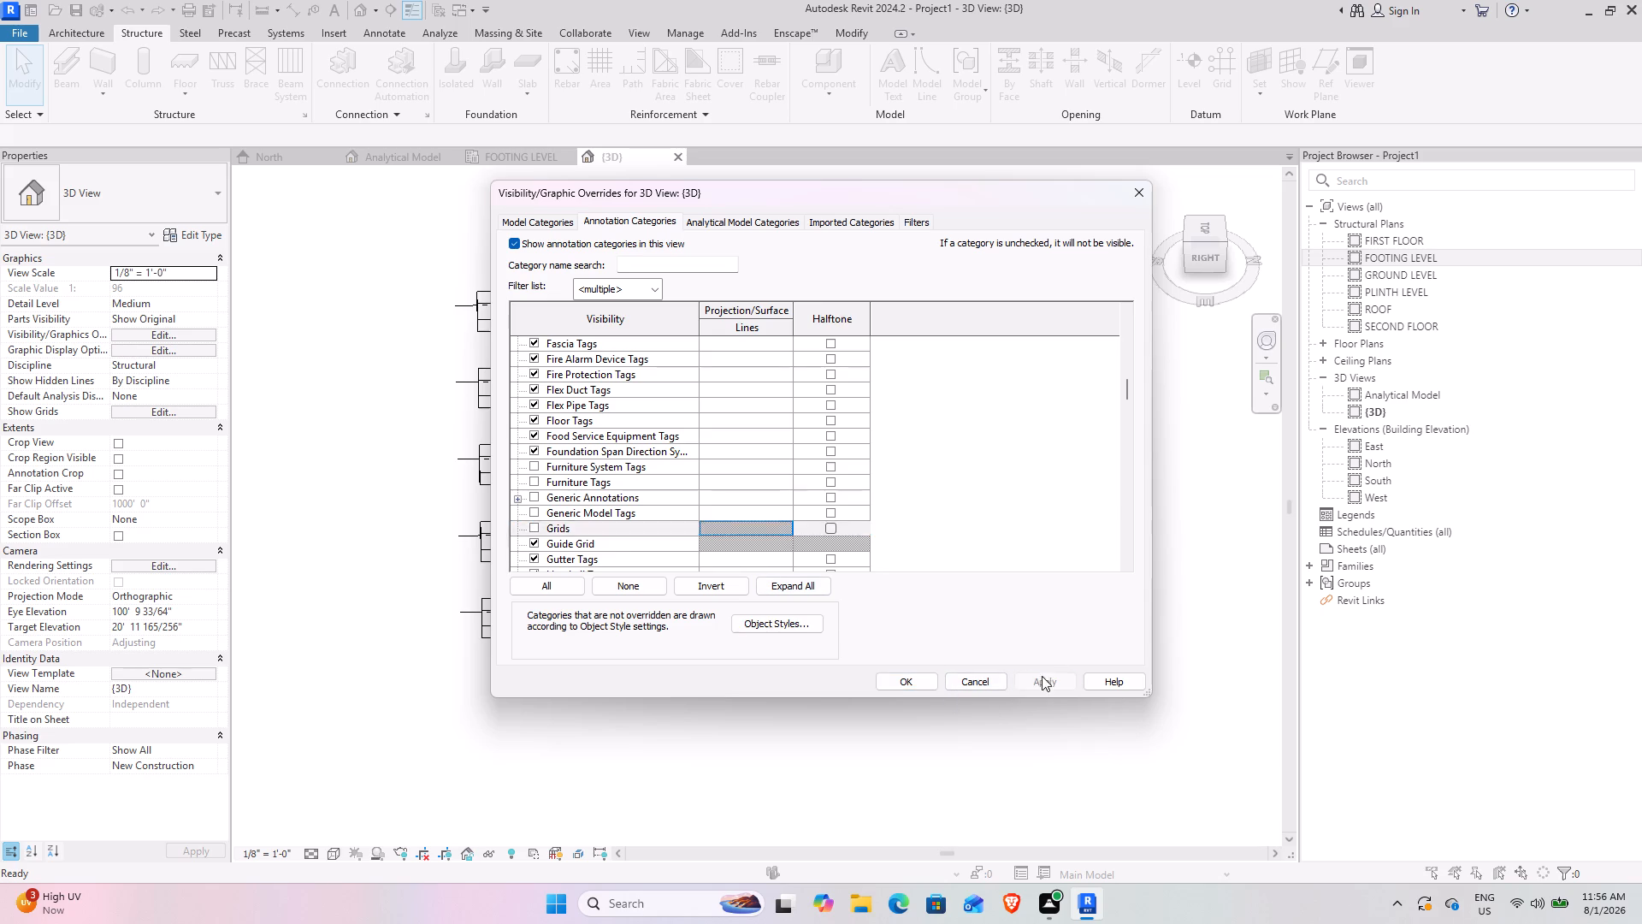
{"action": "left_click", "coordinate": [909, 684]}
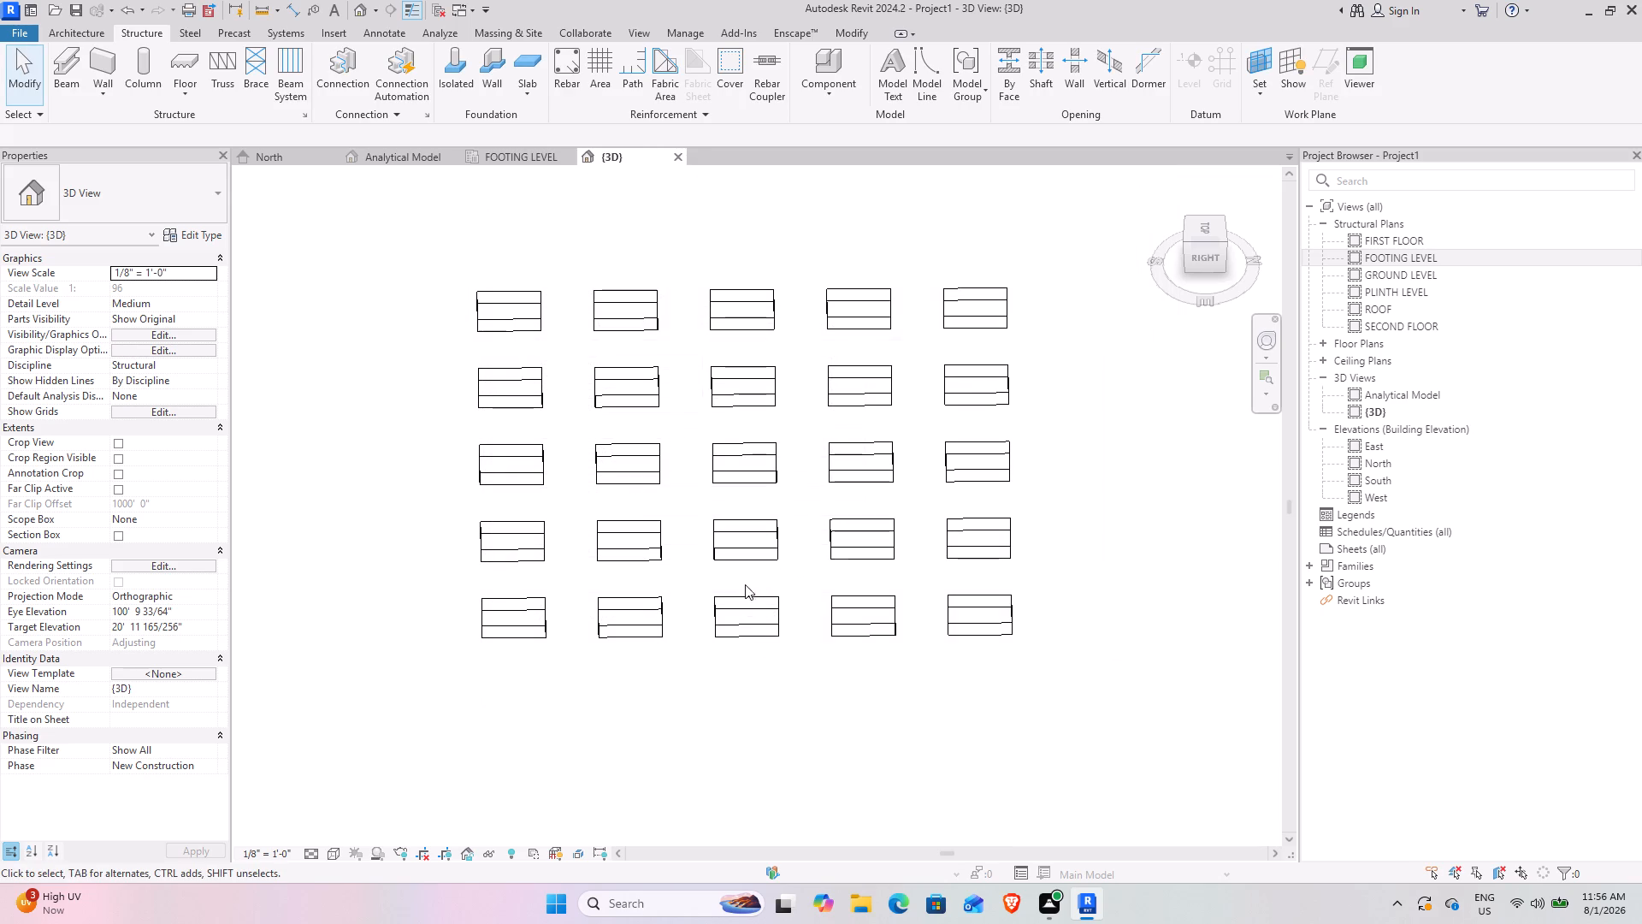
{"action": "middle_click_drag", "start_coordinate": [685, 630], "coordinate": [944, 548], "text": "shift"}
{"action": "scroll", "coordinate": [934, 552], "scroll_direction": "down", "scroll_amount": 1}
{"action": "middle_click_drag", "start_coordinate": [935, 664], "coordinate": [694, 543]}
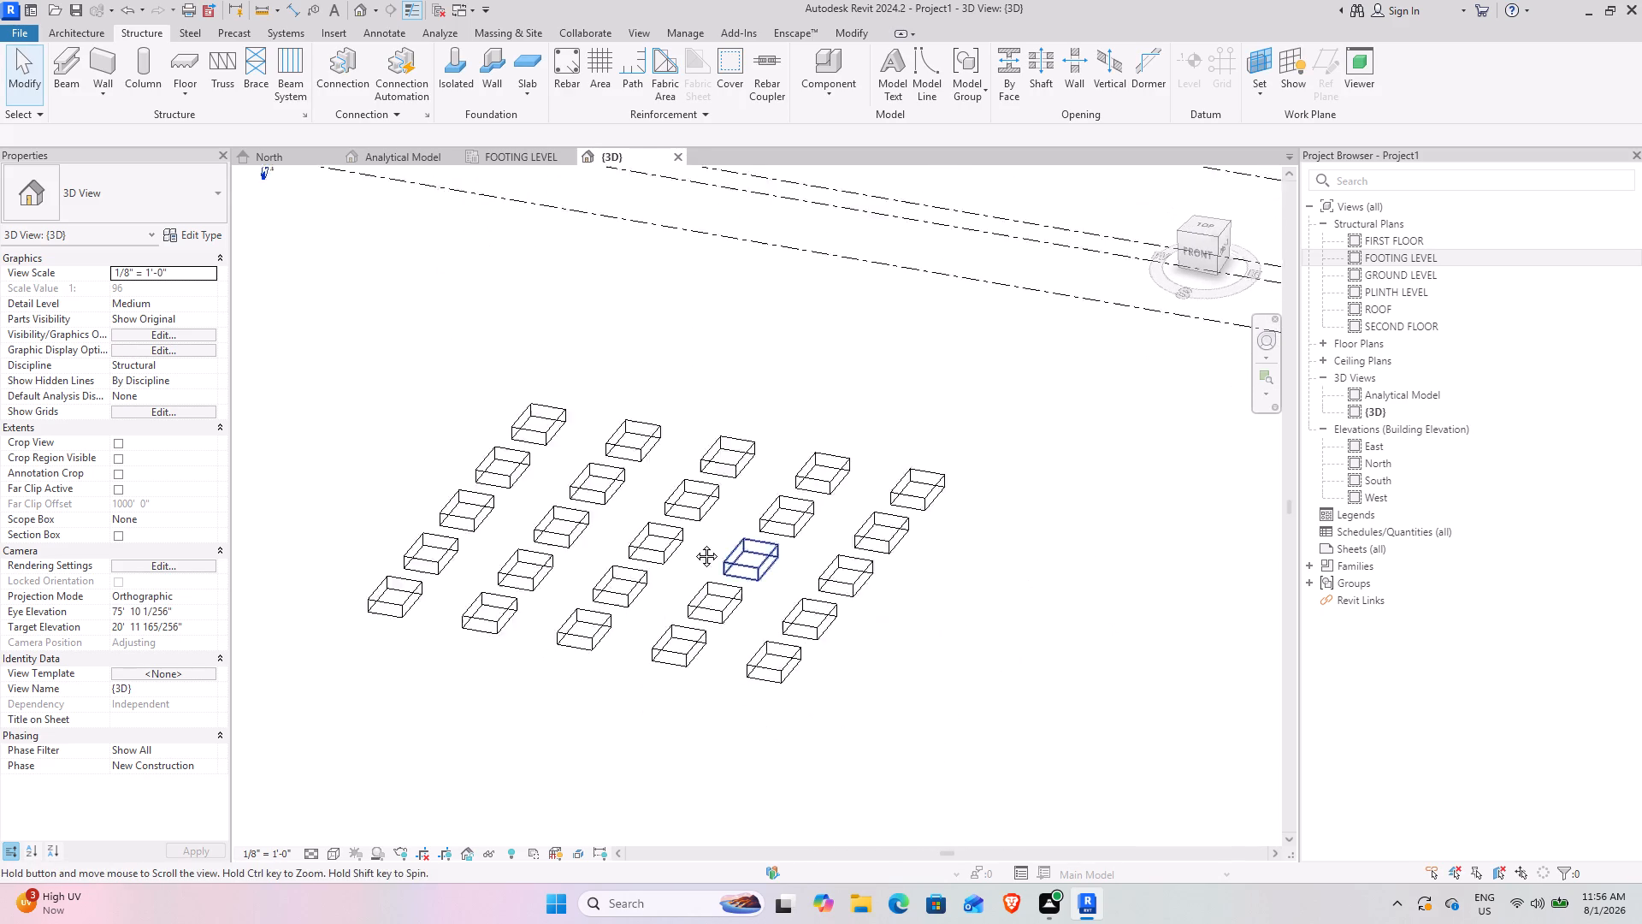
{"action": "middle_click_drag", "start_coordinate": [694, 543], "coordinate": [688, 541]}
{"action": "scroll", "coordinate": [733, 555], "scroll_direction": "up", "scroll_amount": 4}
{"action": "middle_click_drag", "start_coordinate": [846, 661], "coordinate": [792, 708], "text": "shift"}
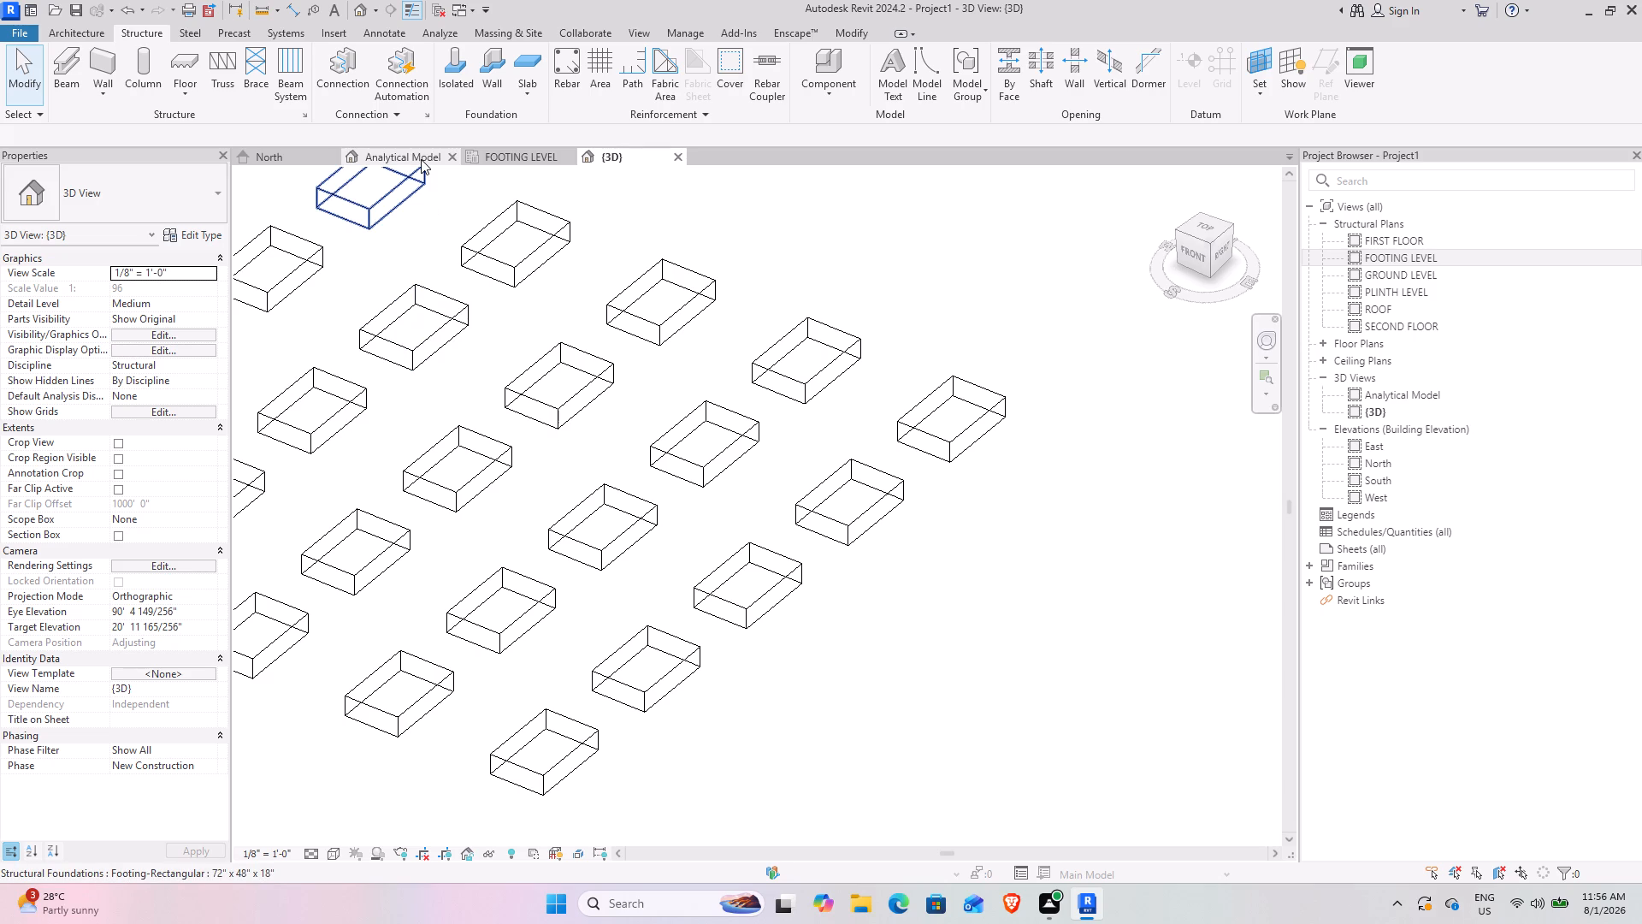
Close the Analytical Model view and return to the FOOTING LEVEL structural plan.
{"action": "left_click", "coordinate": [421, 159]}
{"action": "left_click", "coordinate": [459, 158]}
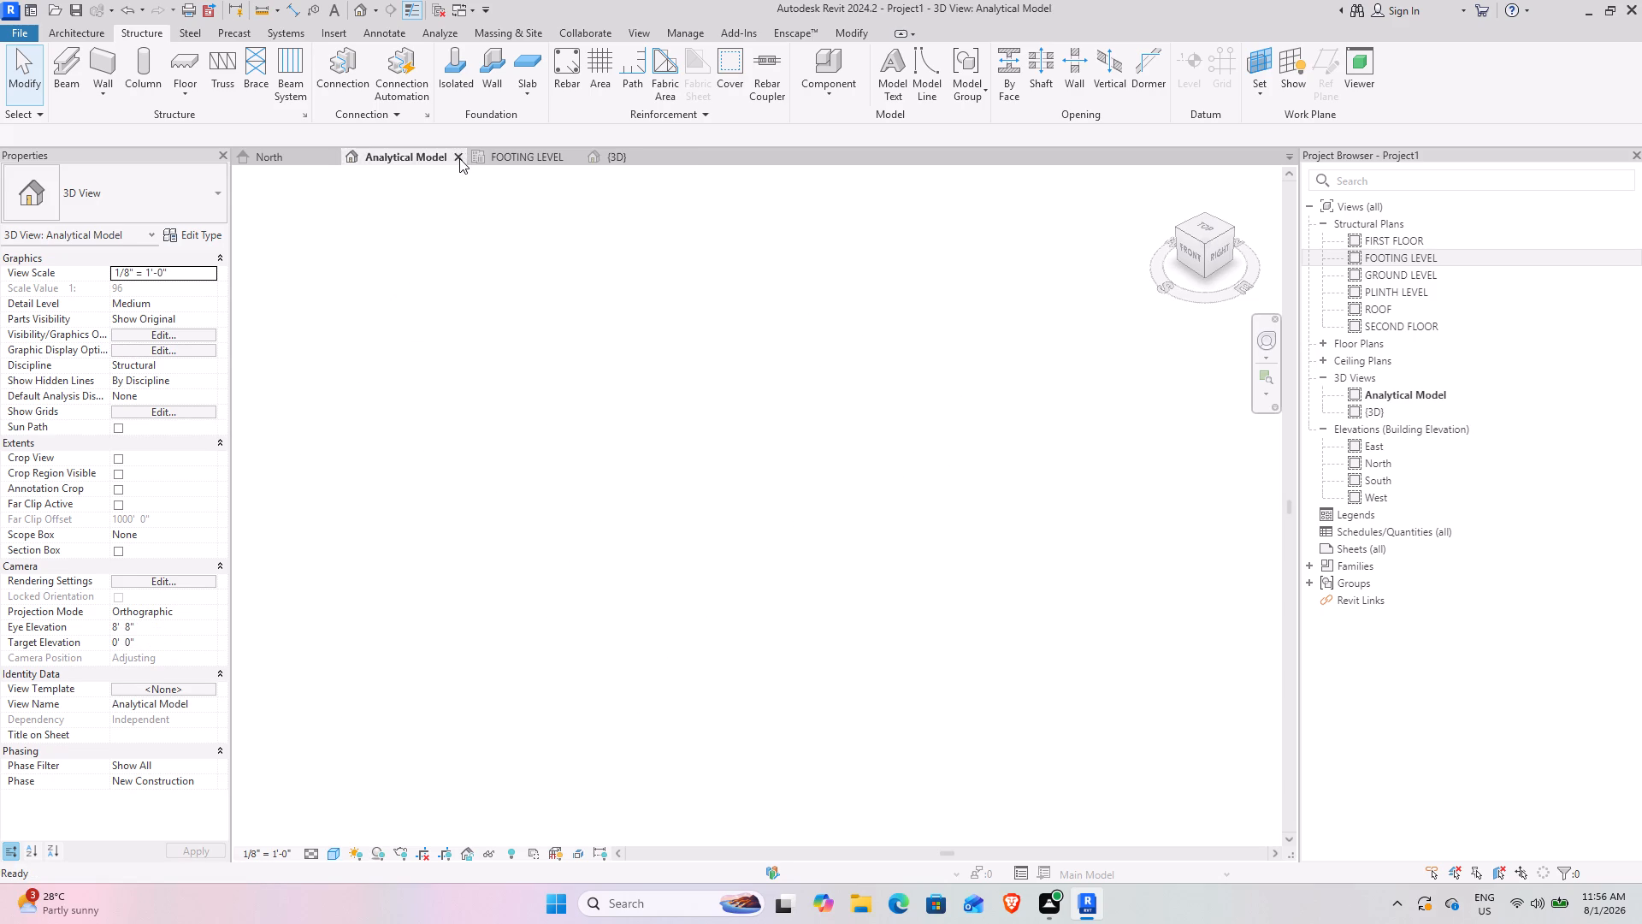
{"action": "left_click", "coordinate": [398, 154]}
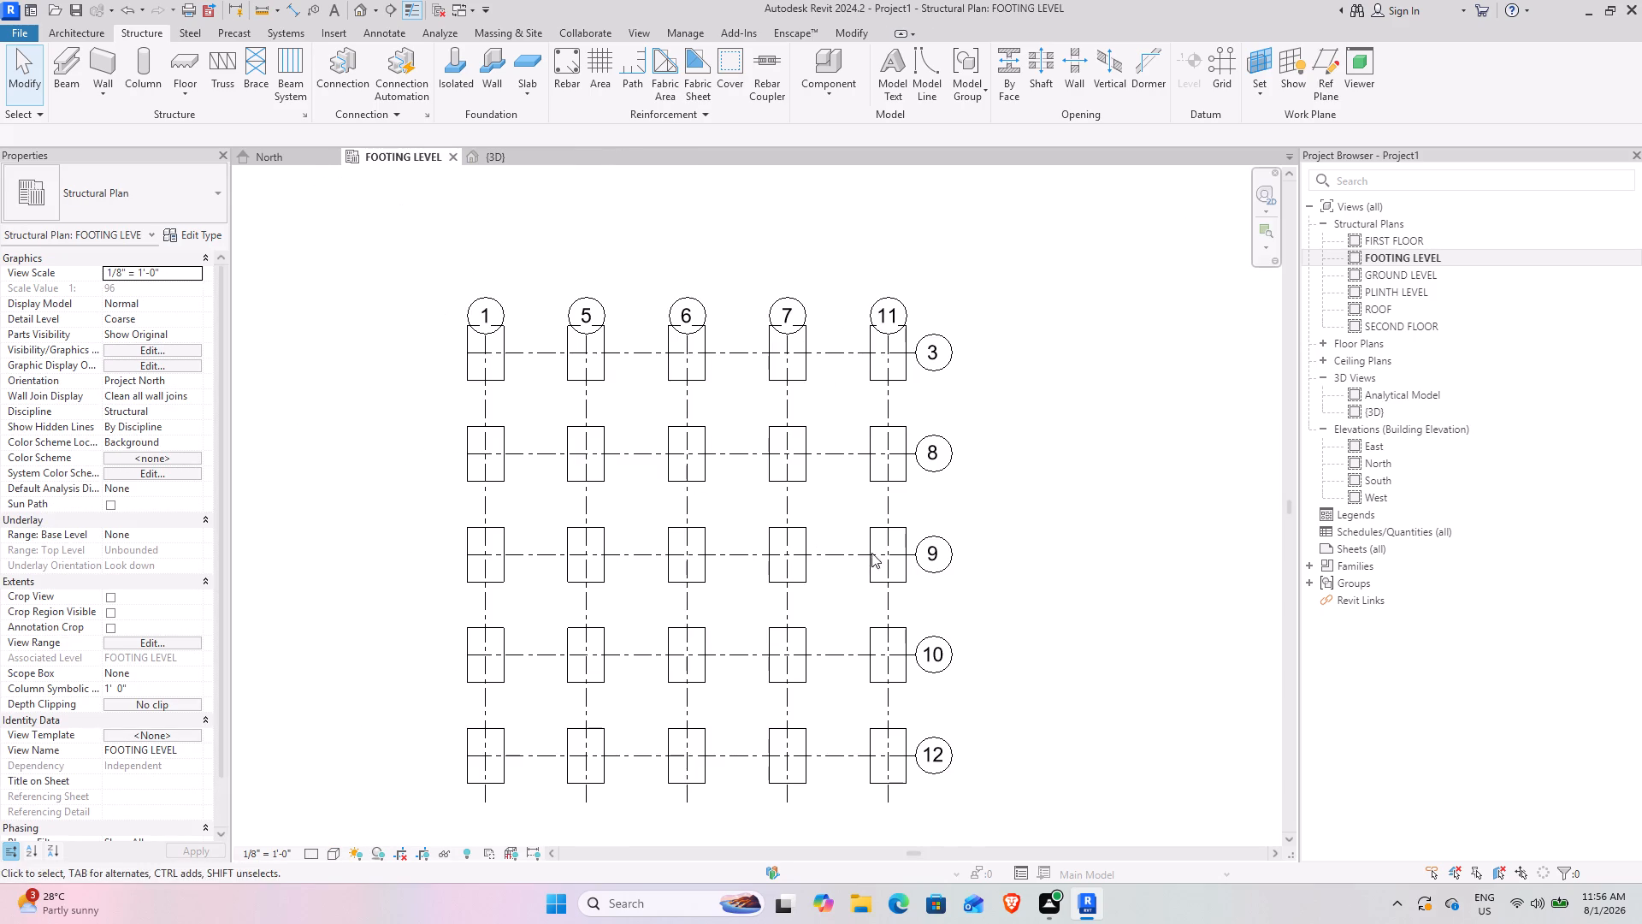
{"action": "middle_click_drag", "start_coordinate": [826, 654], "coordinate": [834, 590]}
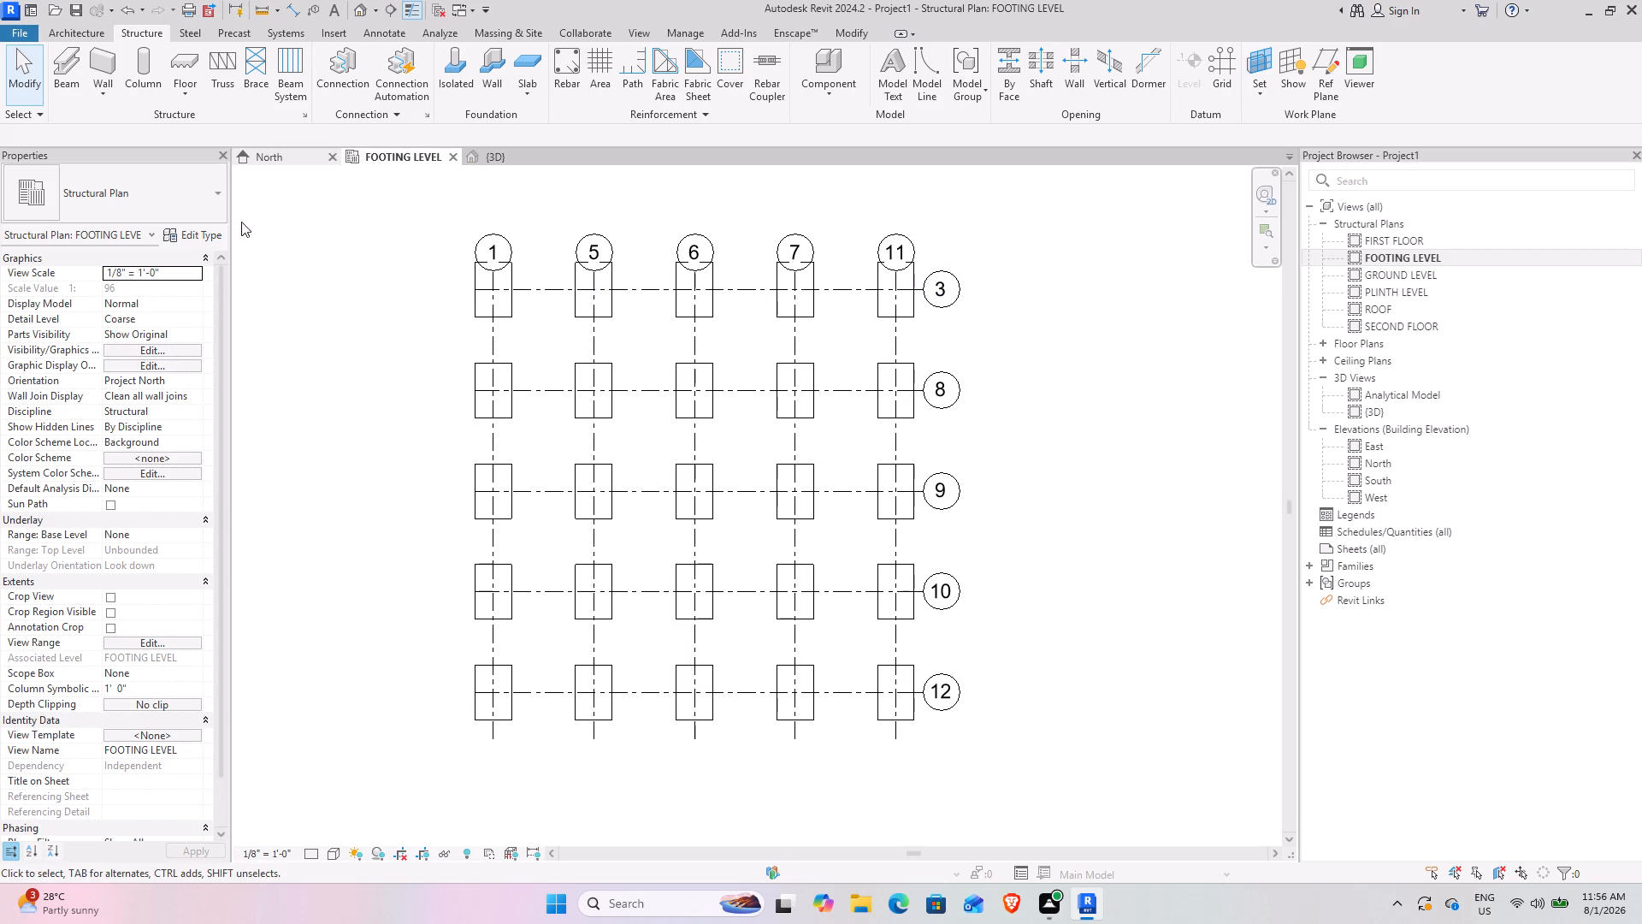
Start a structural column and duplicate the Concrete-Rectangular-Column 12 x 18 type under the name 36"x36".
{"action": "left_click", "coordinate": [155, 69]}
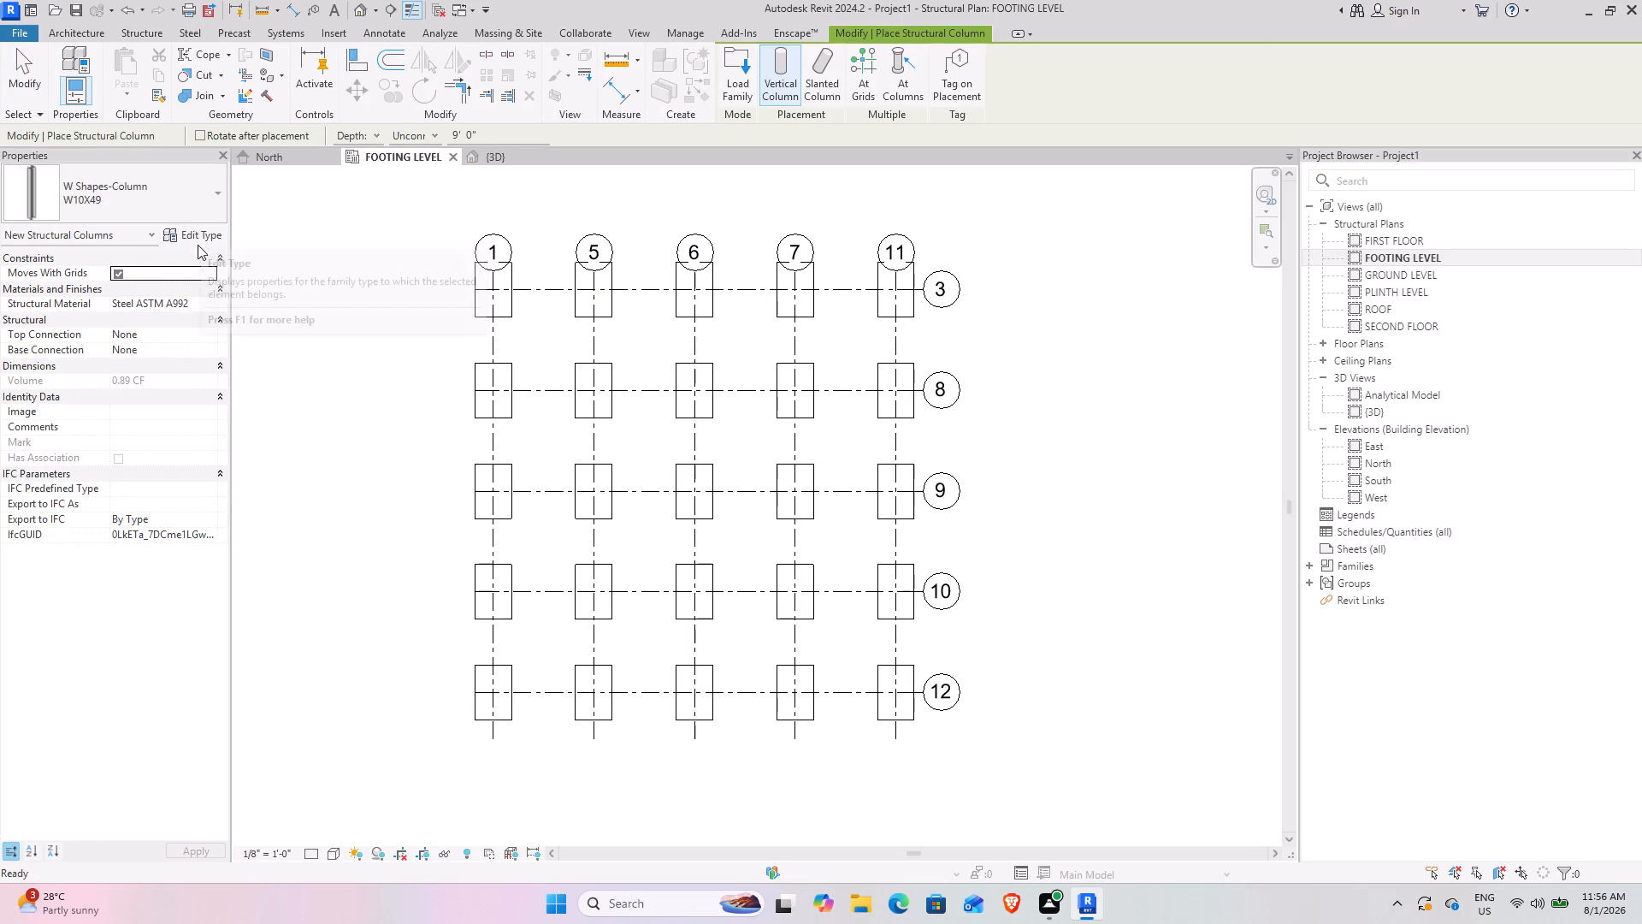
{"action": "left_click", "coordinate": [215, 185]}
{"action": "scroll", "coordinate": [129, 428], "scroll_direction": "down", "scroll_amount": 3}
{"action": "scroll", "coordinate": [129, 428], "scroll_direction": "up", "scroll_amount": 2}
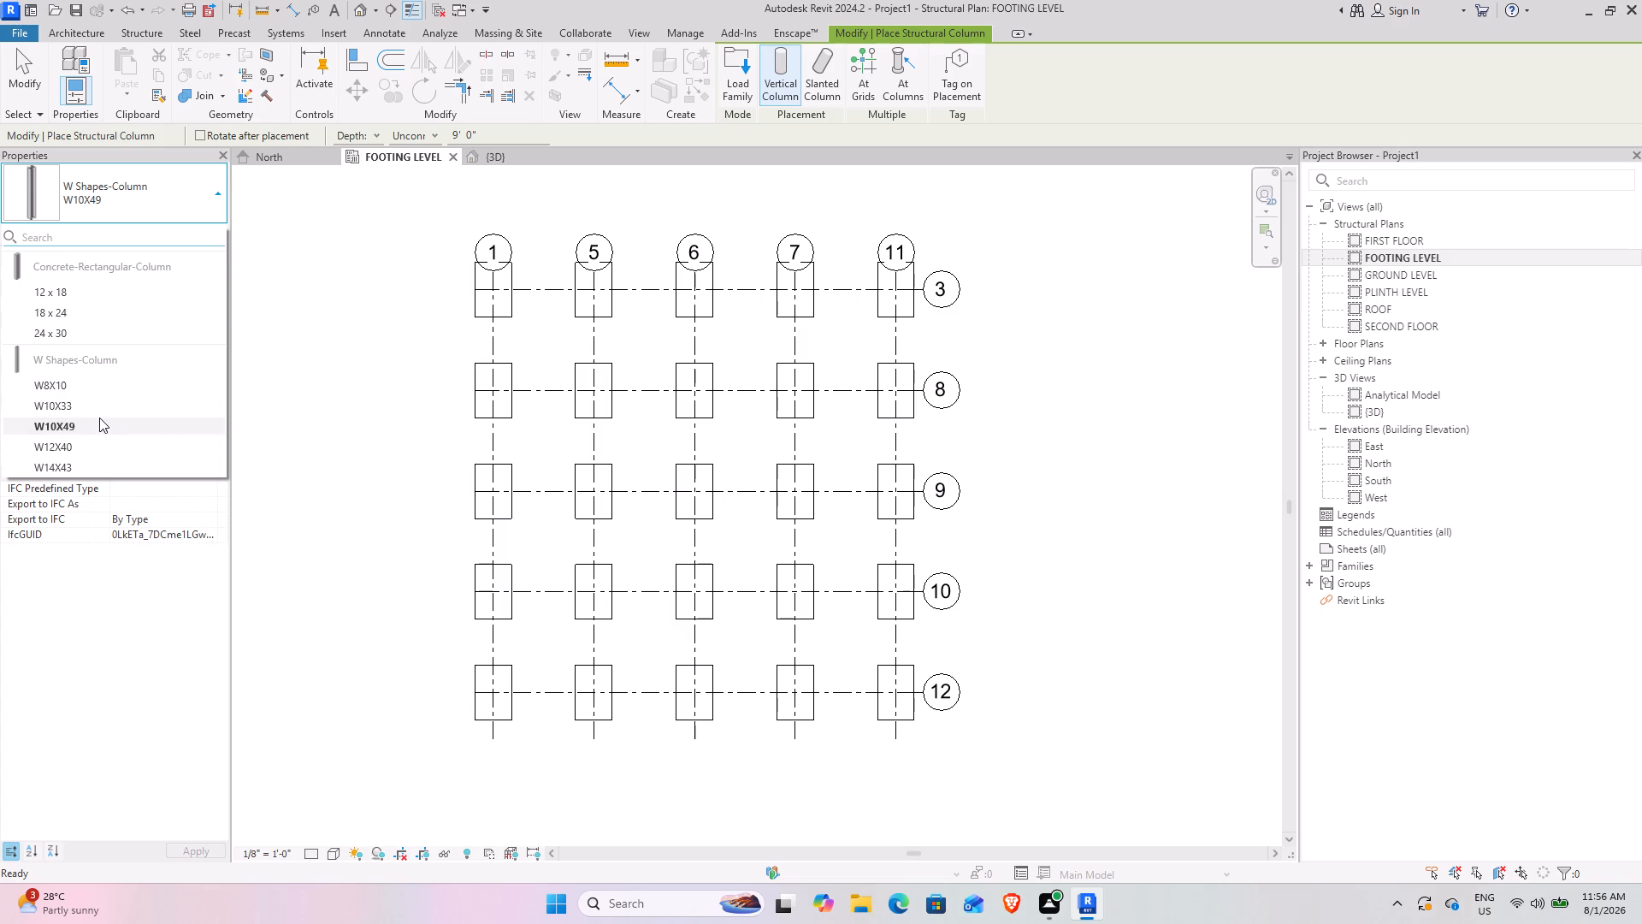
{"action": "left_click", "coordinate": [99, 296]}
{"action": "left_click", "coordinate": [195, 240]}
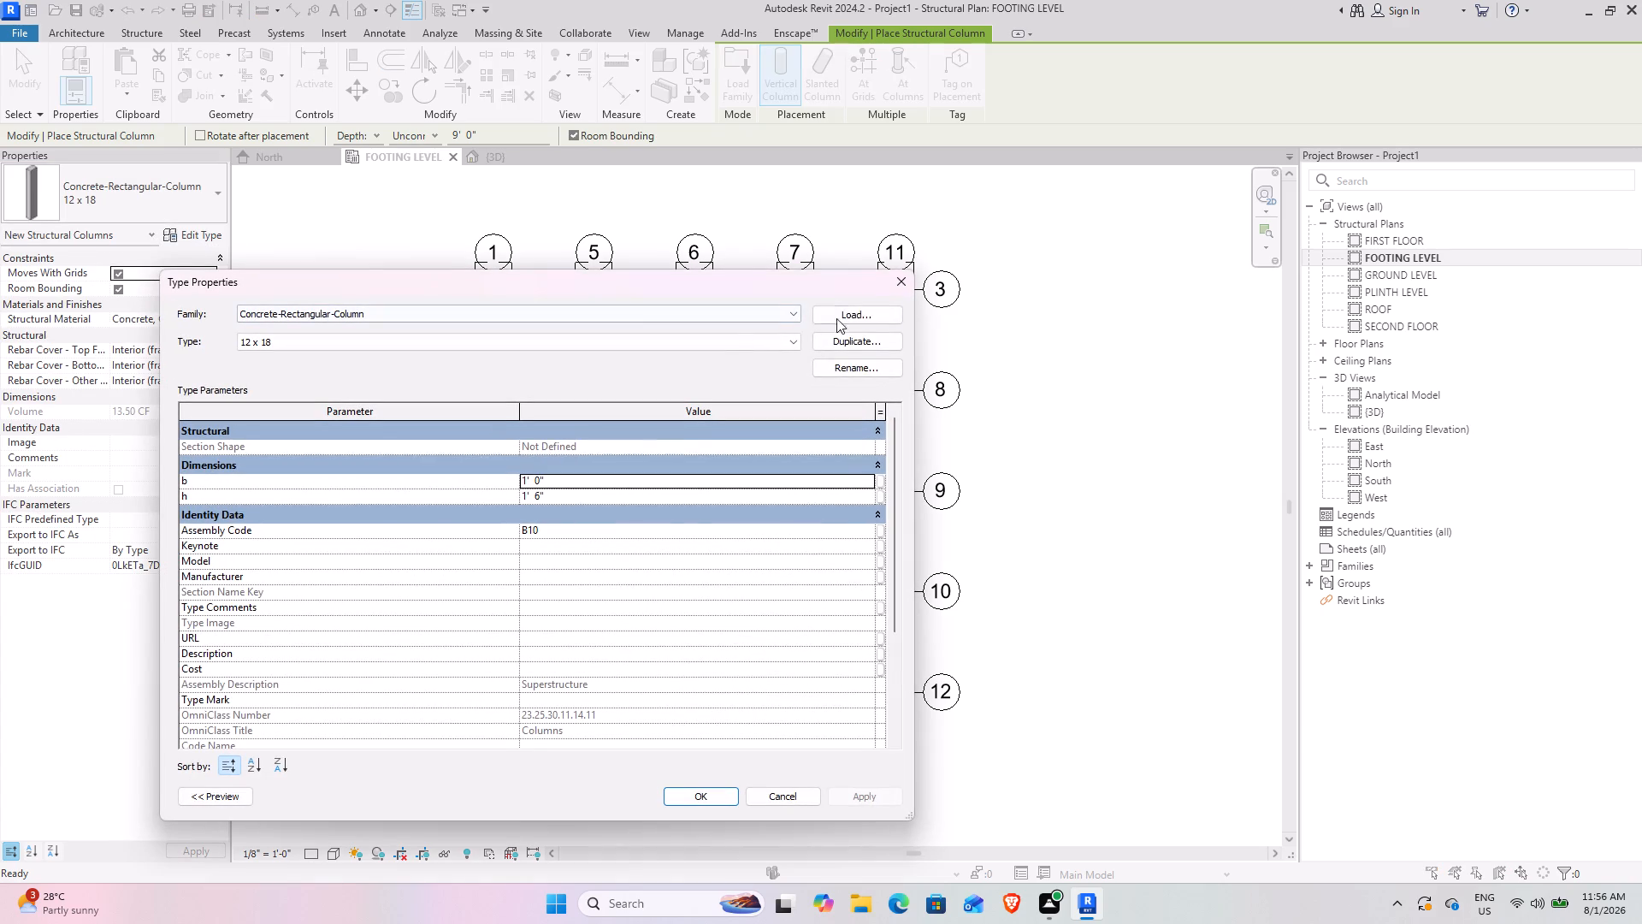
{"action": "left_click", "coordinate": [848, 341]}
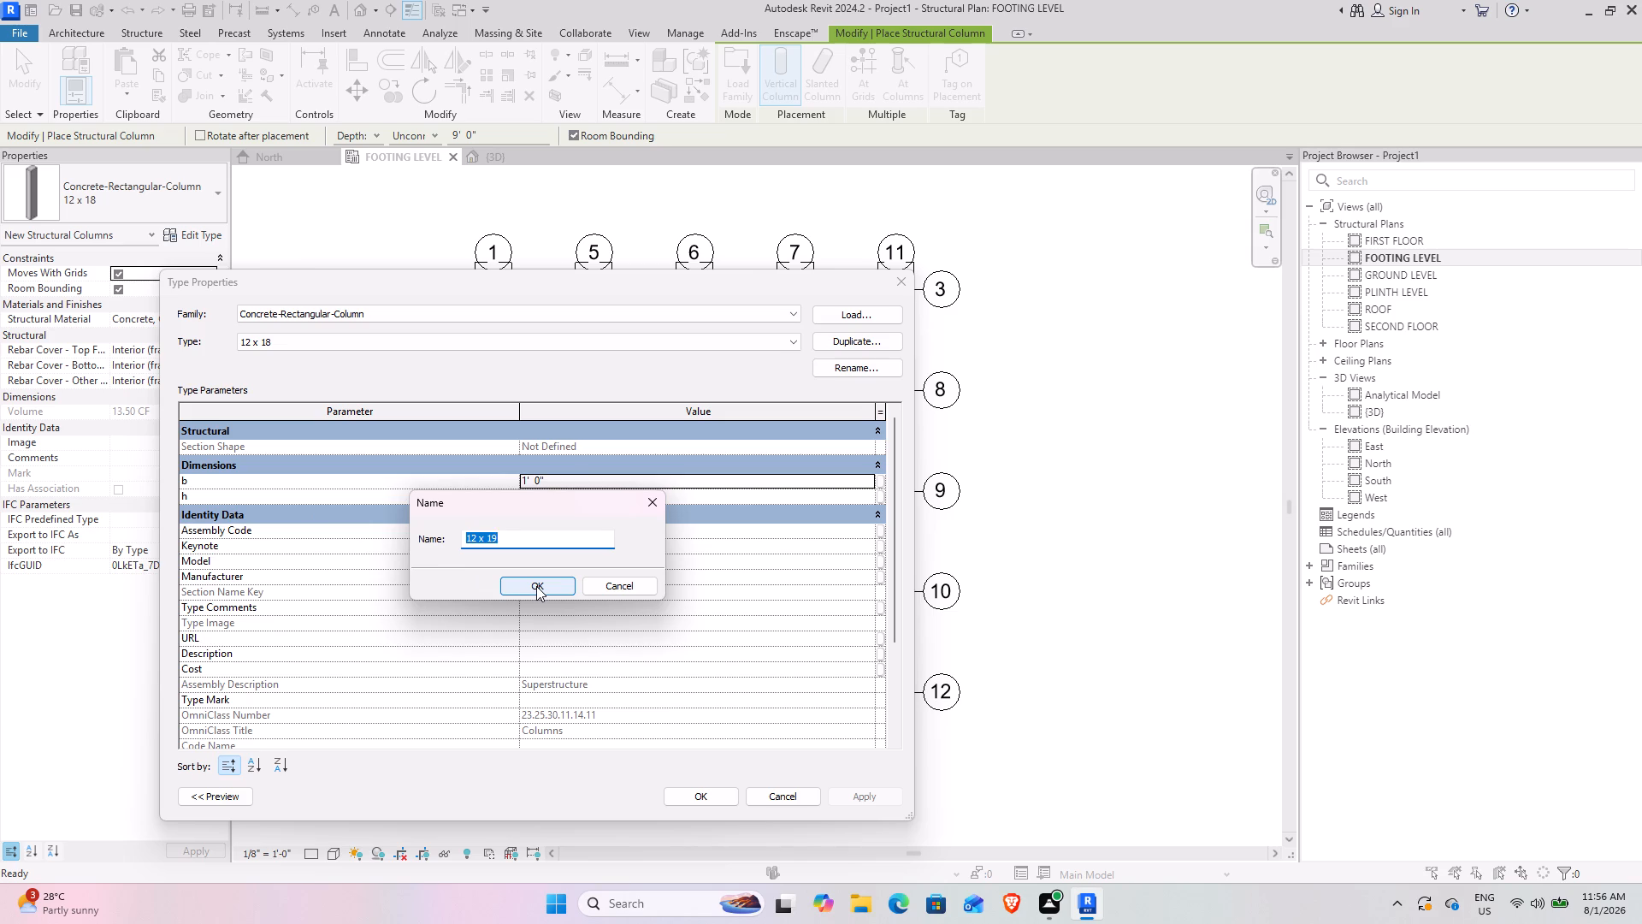
{"action": "type", "text": "36"}
{"action": "key", "text": "shift+quotedbl"}
{"action": "key", "text": "Return"}
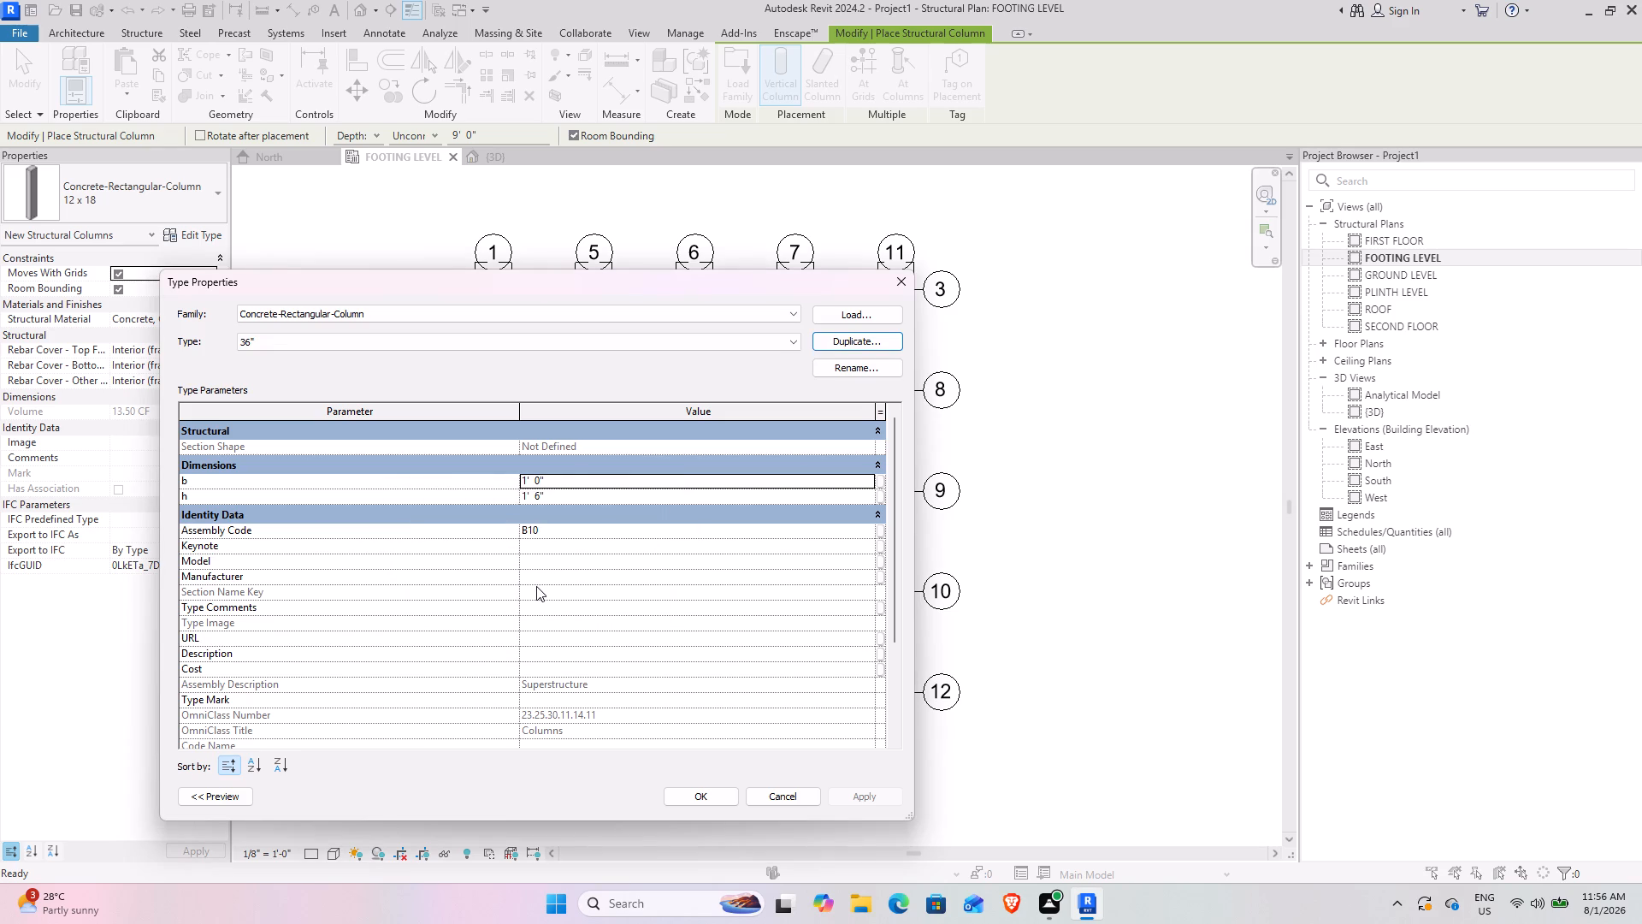
{"action": "left_click", "coordinate": [853, 361]}
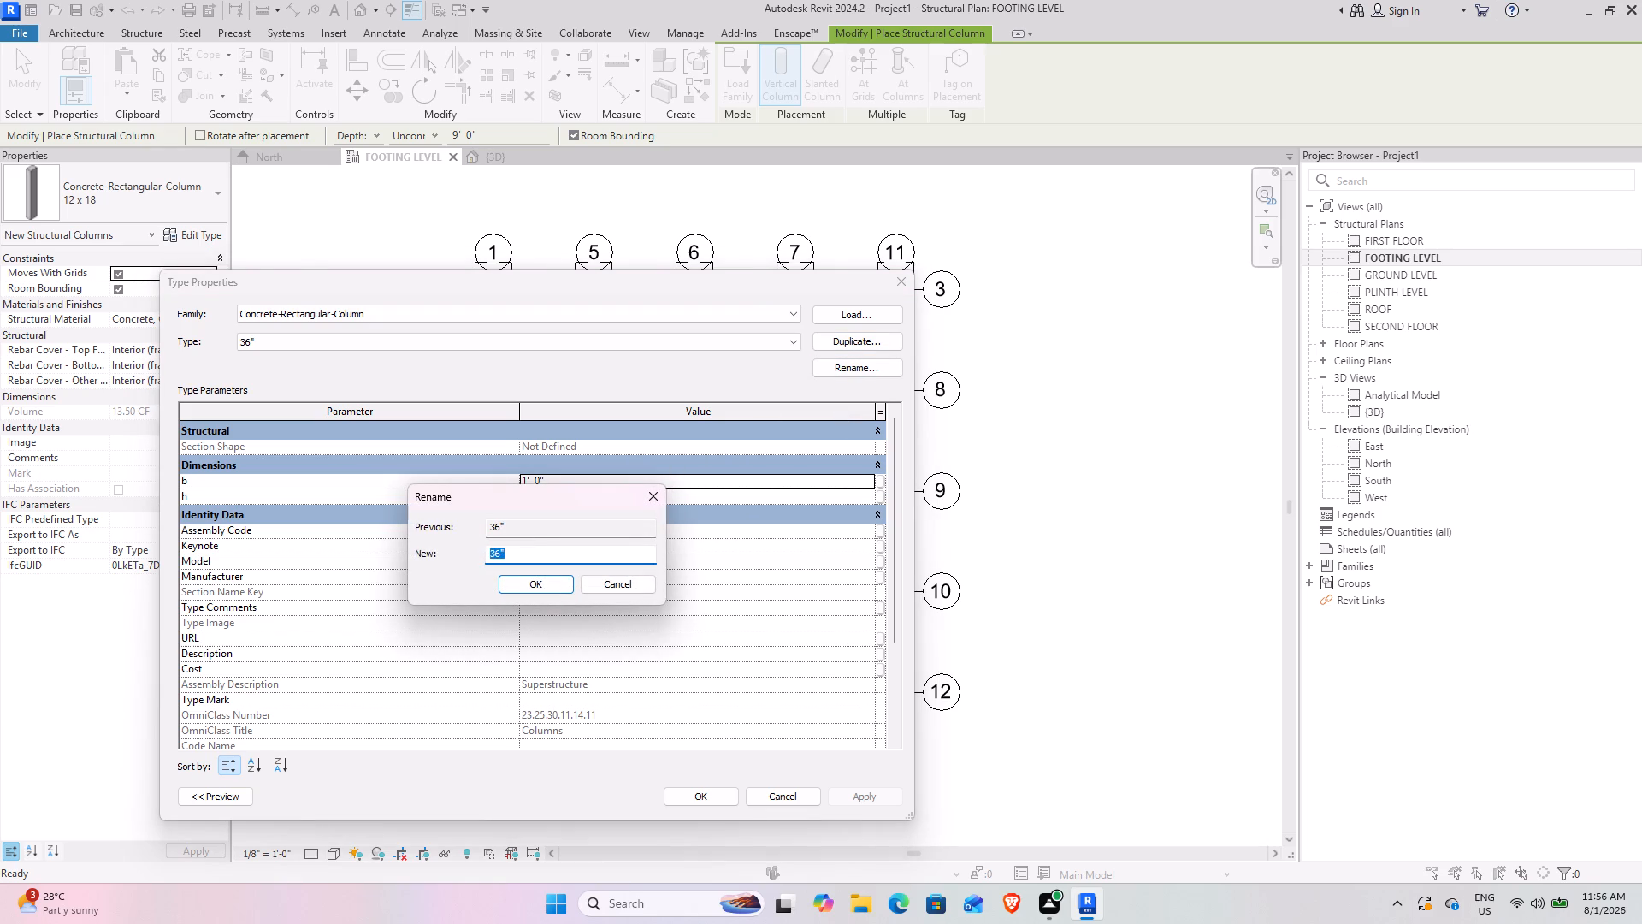
{"action": "left_click", "coordinate": [522, 560]}
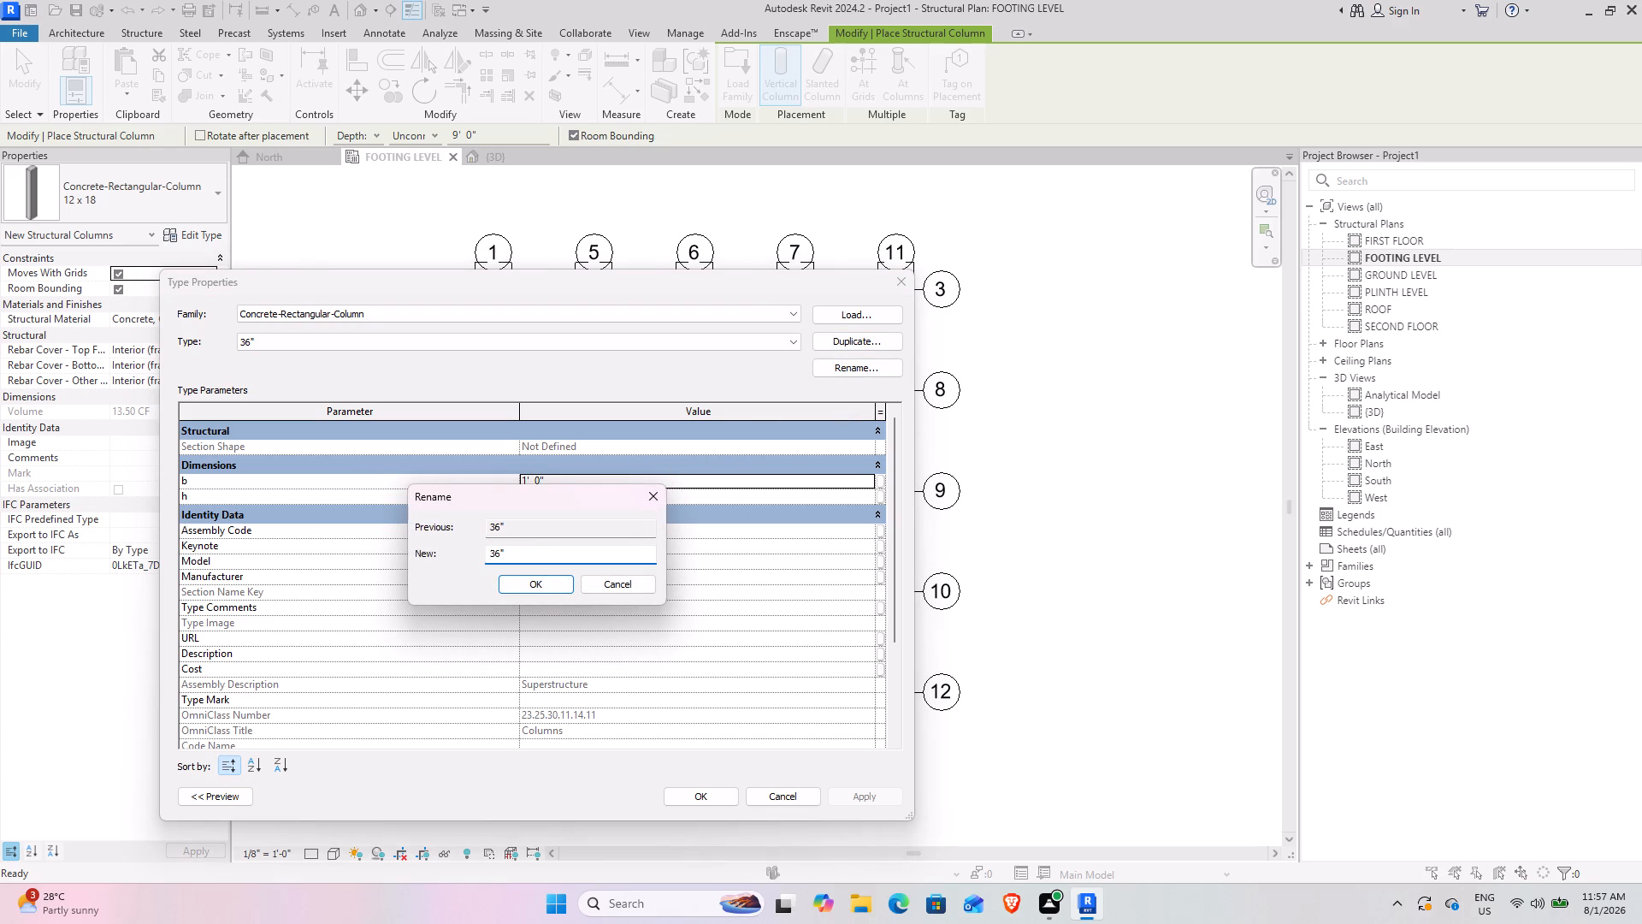
{"action": "left_click", "coordinate": [523, 552]}
{"action": "type", "text": "x36\""}
{"action": "key", "text": "Return"}
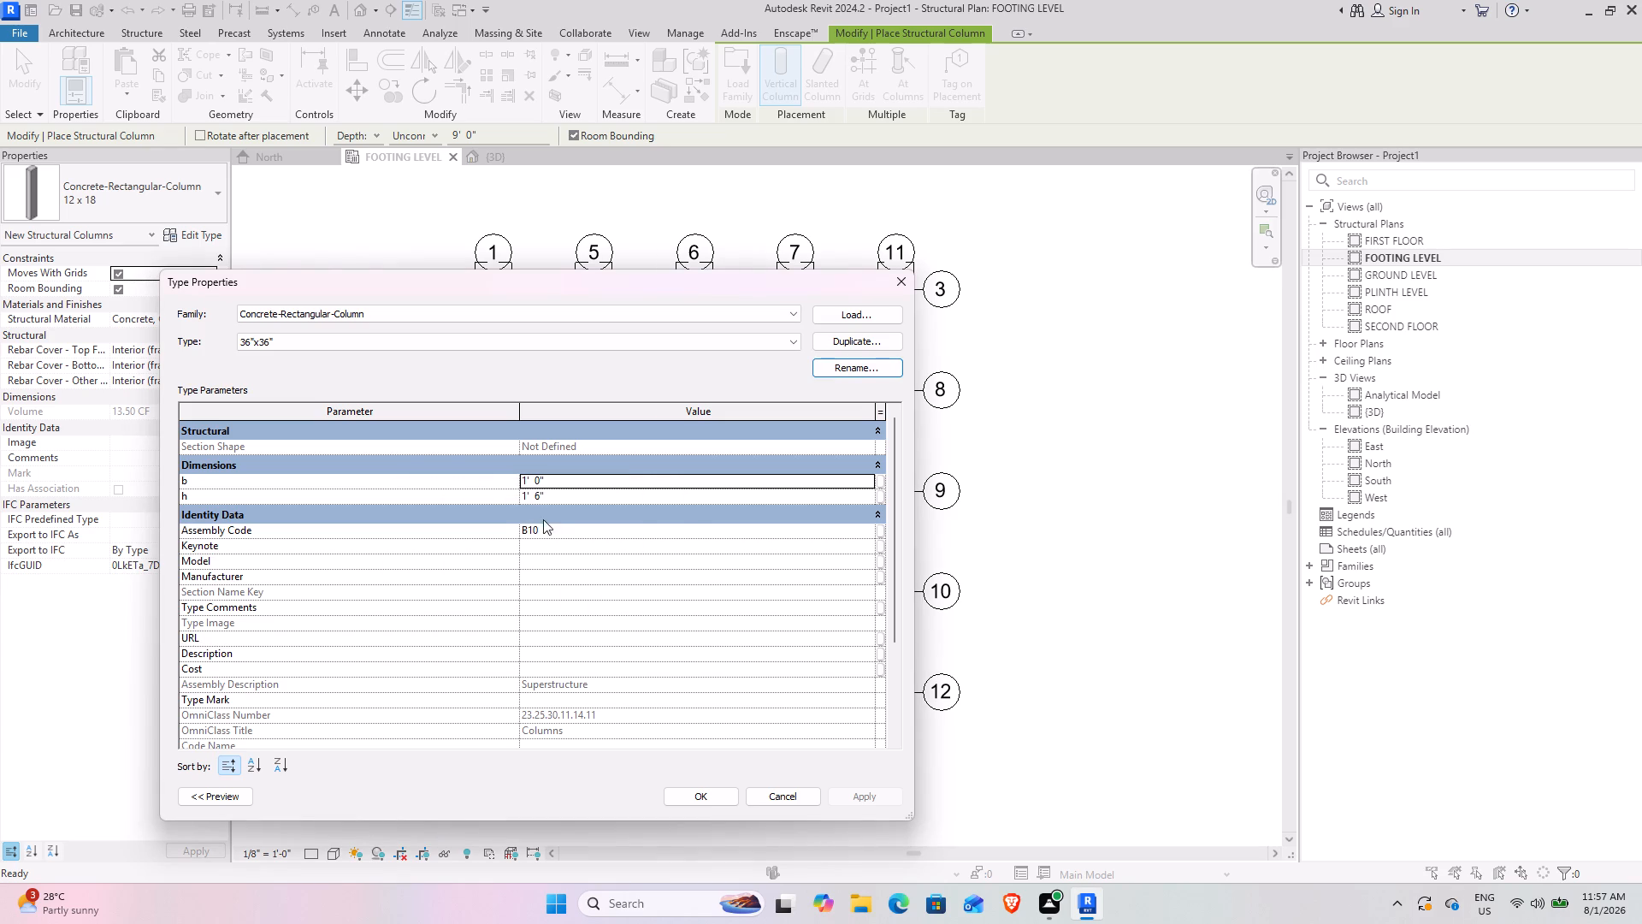
Set both the b and h dimensions of the 36"x36" column type to 3' and apply them.
{"action": "left_click", "coordinate": [570, 481]}
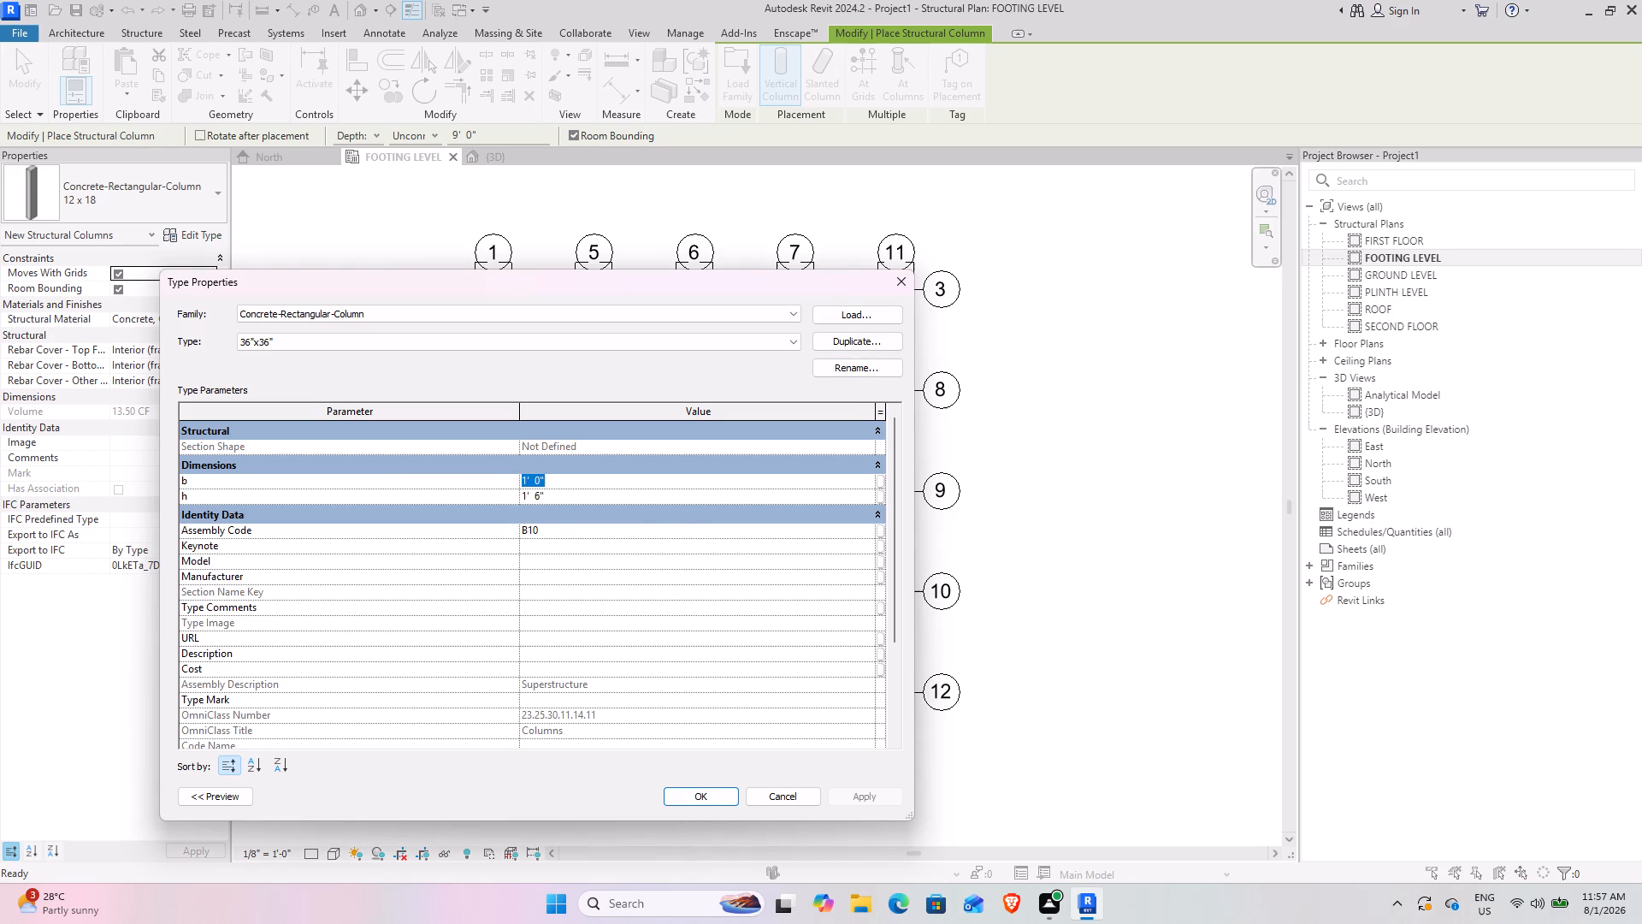
{"action": "type", "text": "3'"}
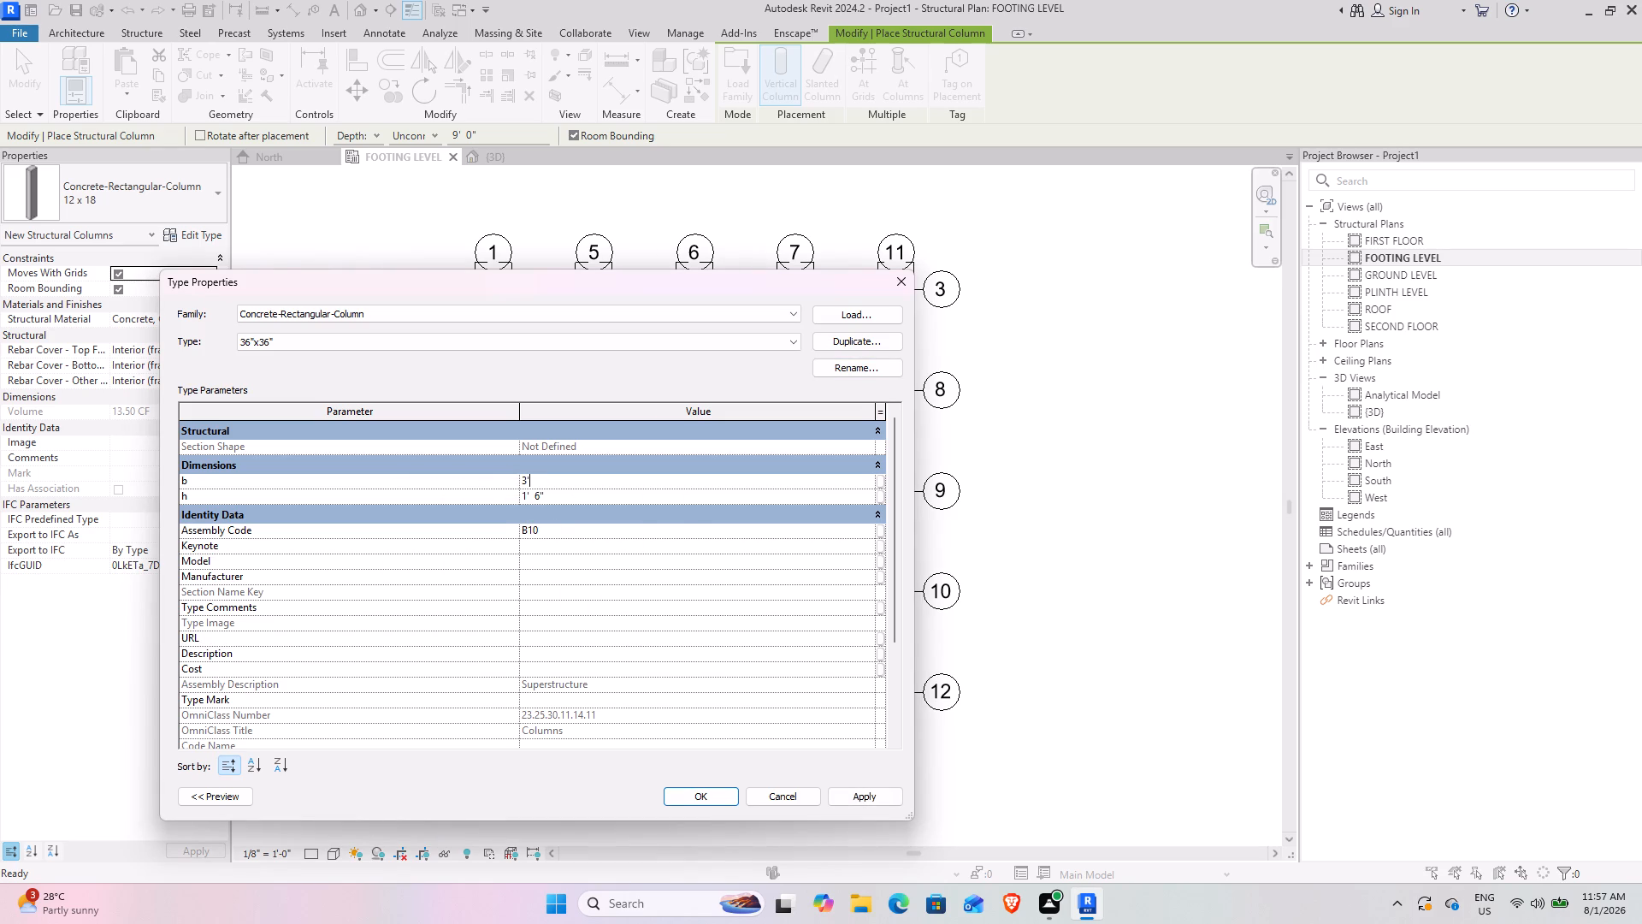
{"action": "key", "text": "Return"}
{"action": "left_click", "coordinate": [558, 497]}
{"action": "key", "text": "3"}
{"action": "key", "text": "apostrophe"}
{"action": "key", "text": "Return"}
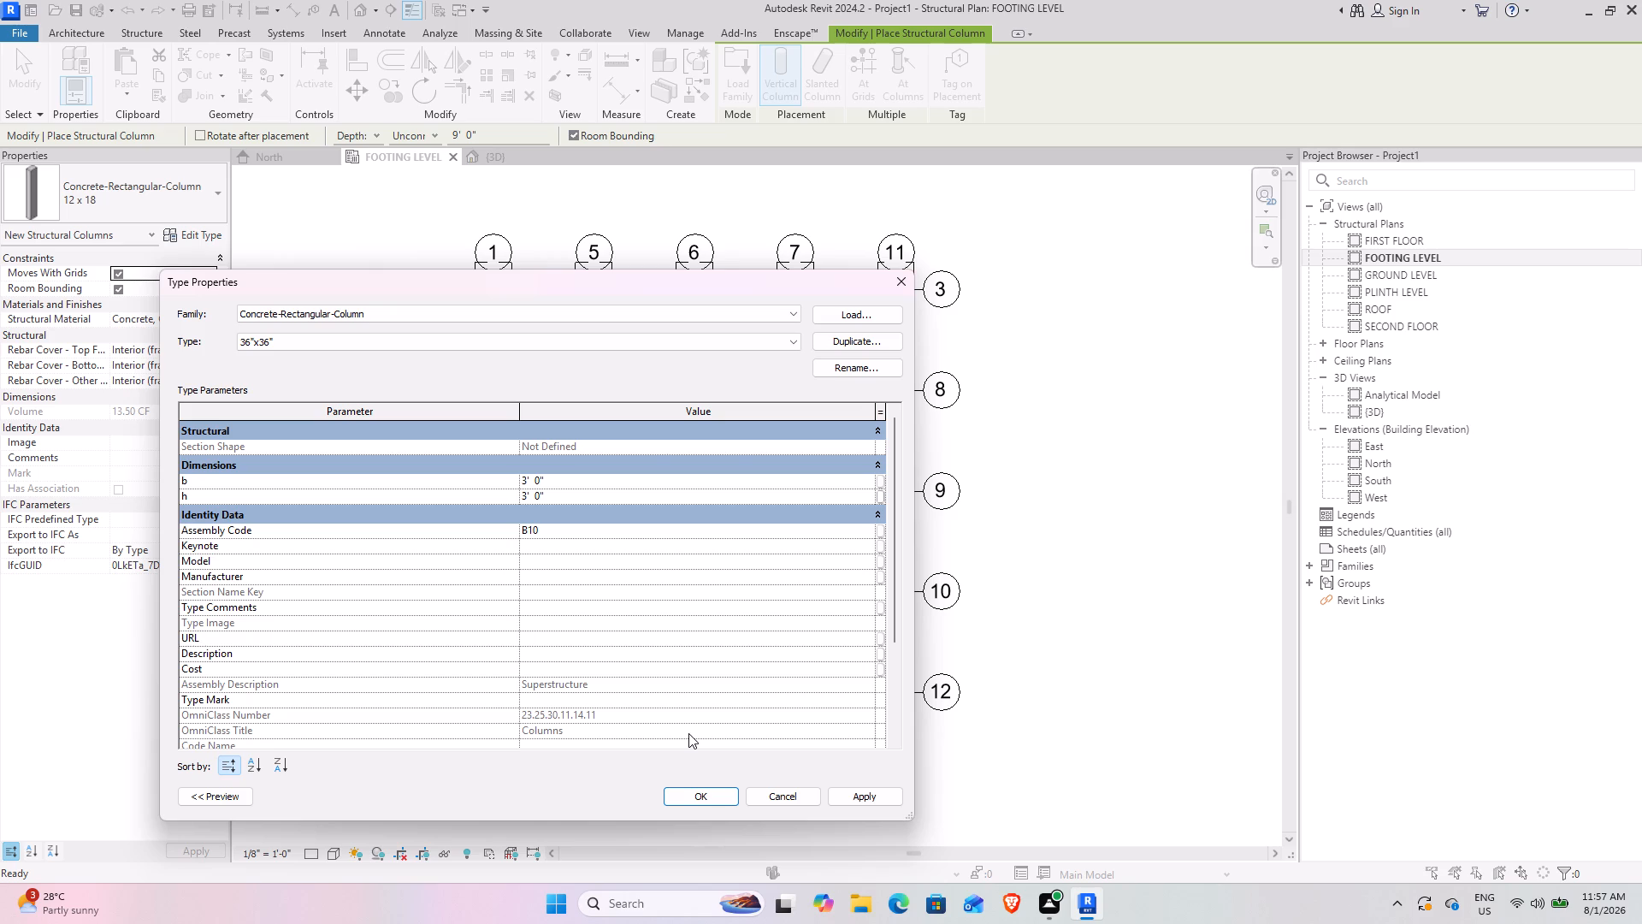
{"action": "left_click", "coordinate": [859, 791]}
{"action": "left_click", "coordinate": [701, 797]}
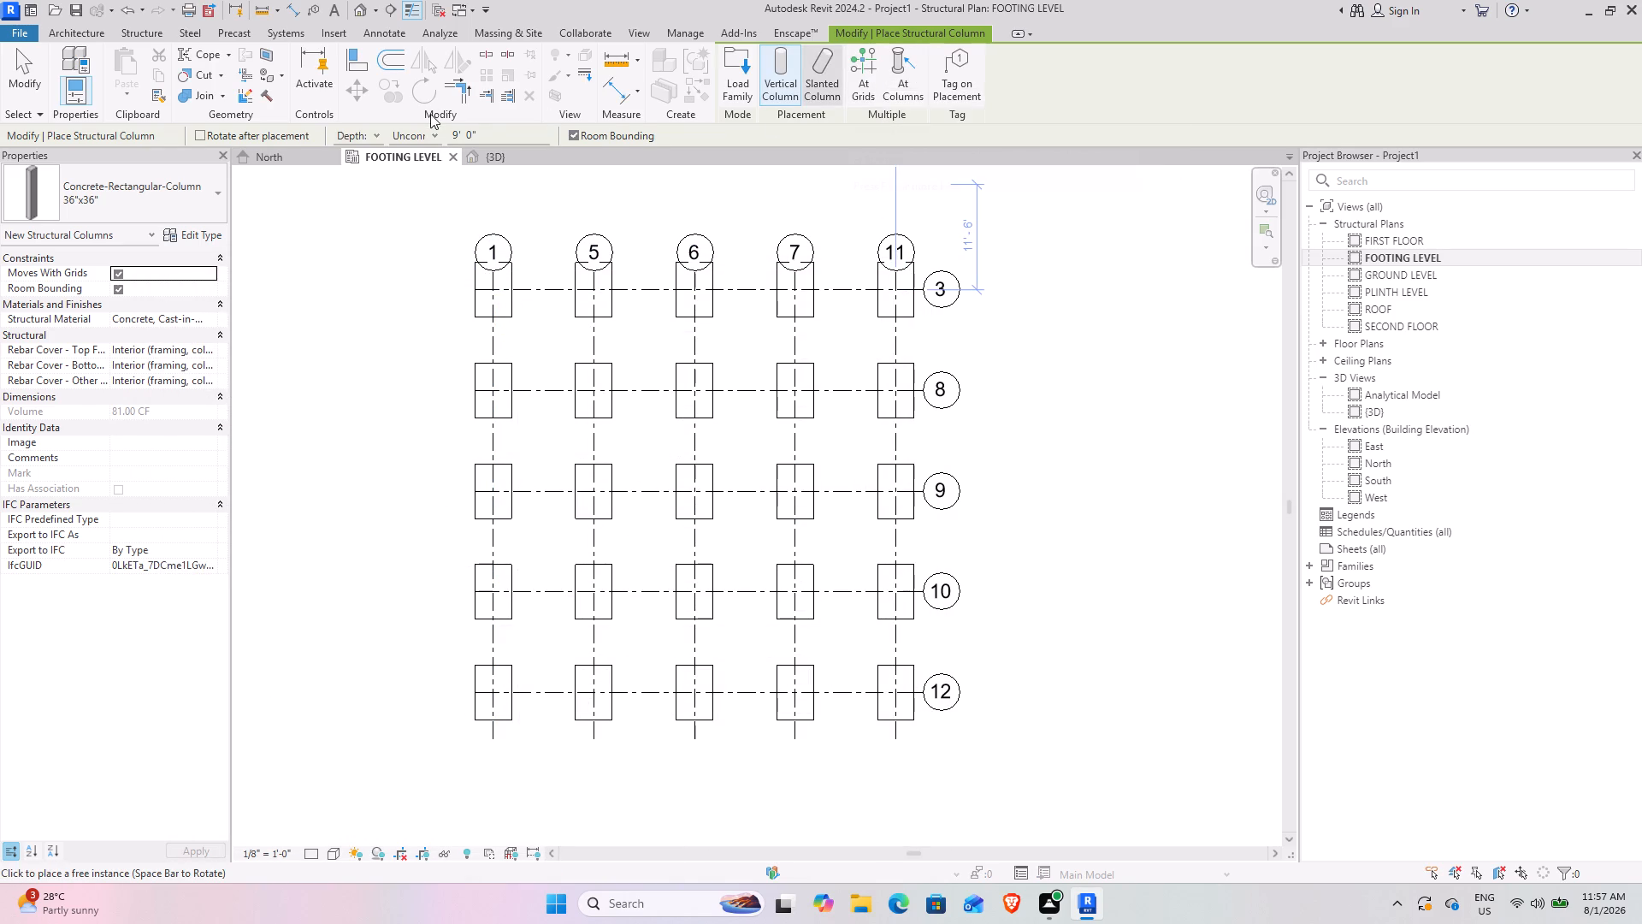
Place 36"x36" structural columns at all grid intersections, using Height up to PLINTH LEVEL.
{"action": "left_click", "coordinate": [381, 135]}
{"action": "left_click", "coordinate": [360, 168]}
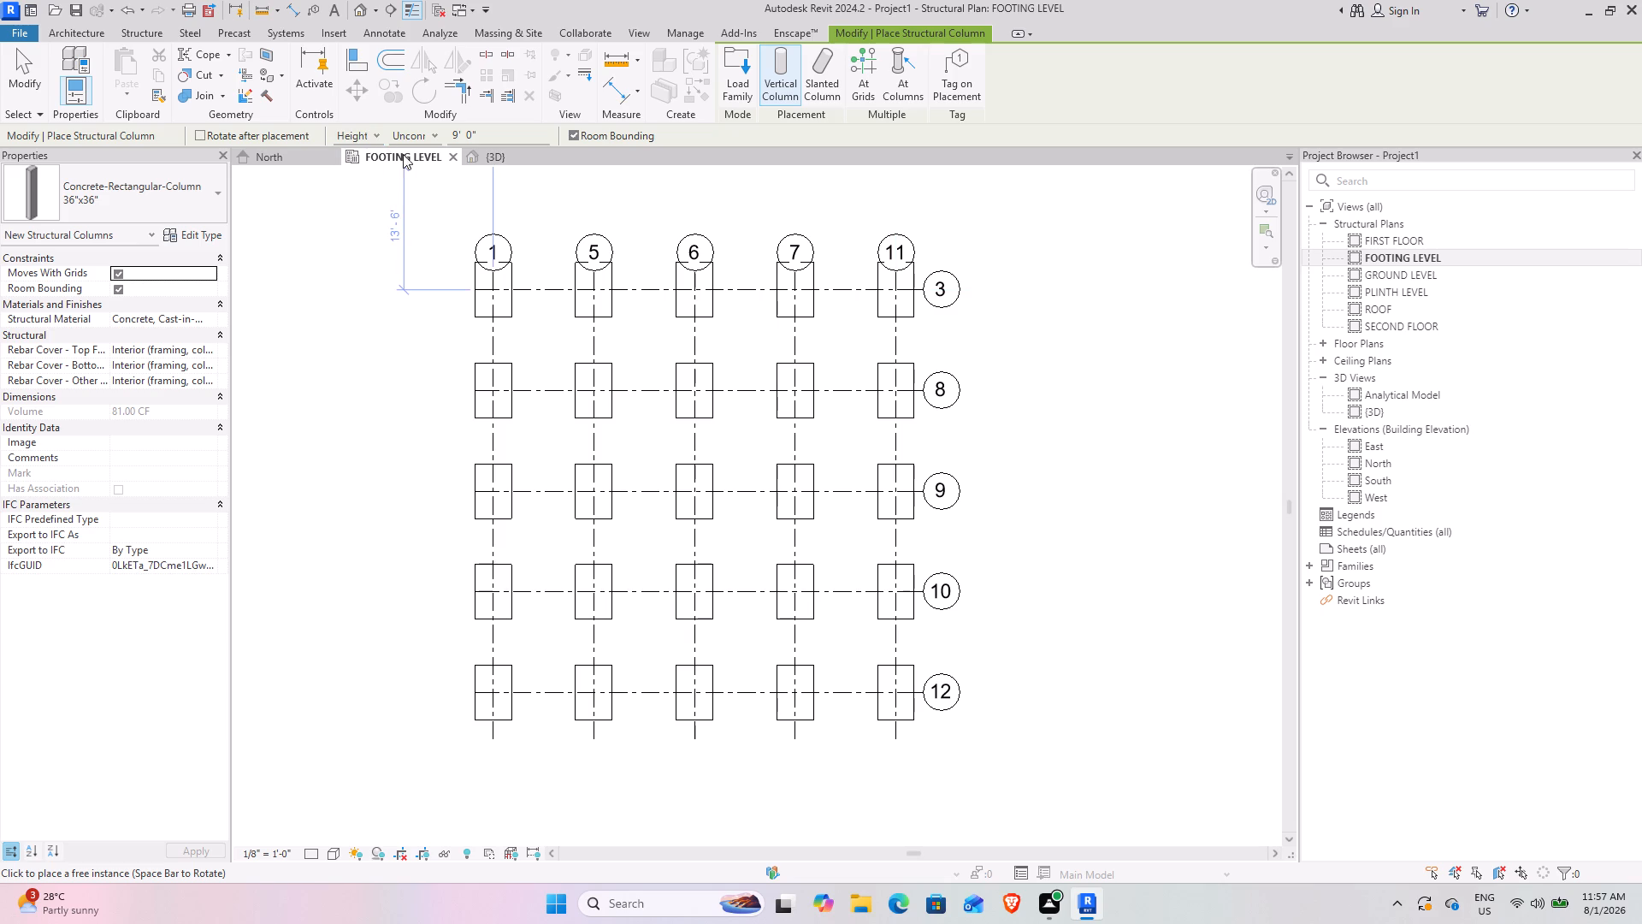
{"action": "left_click", "coordinate": [437, 139]}
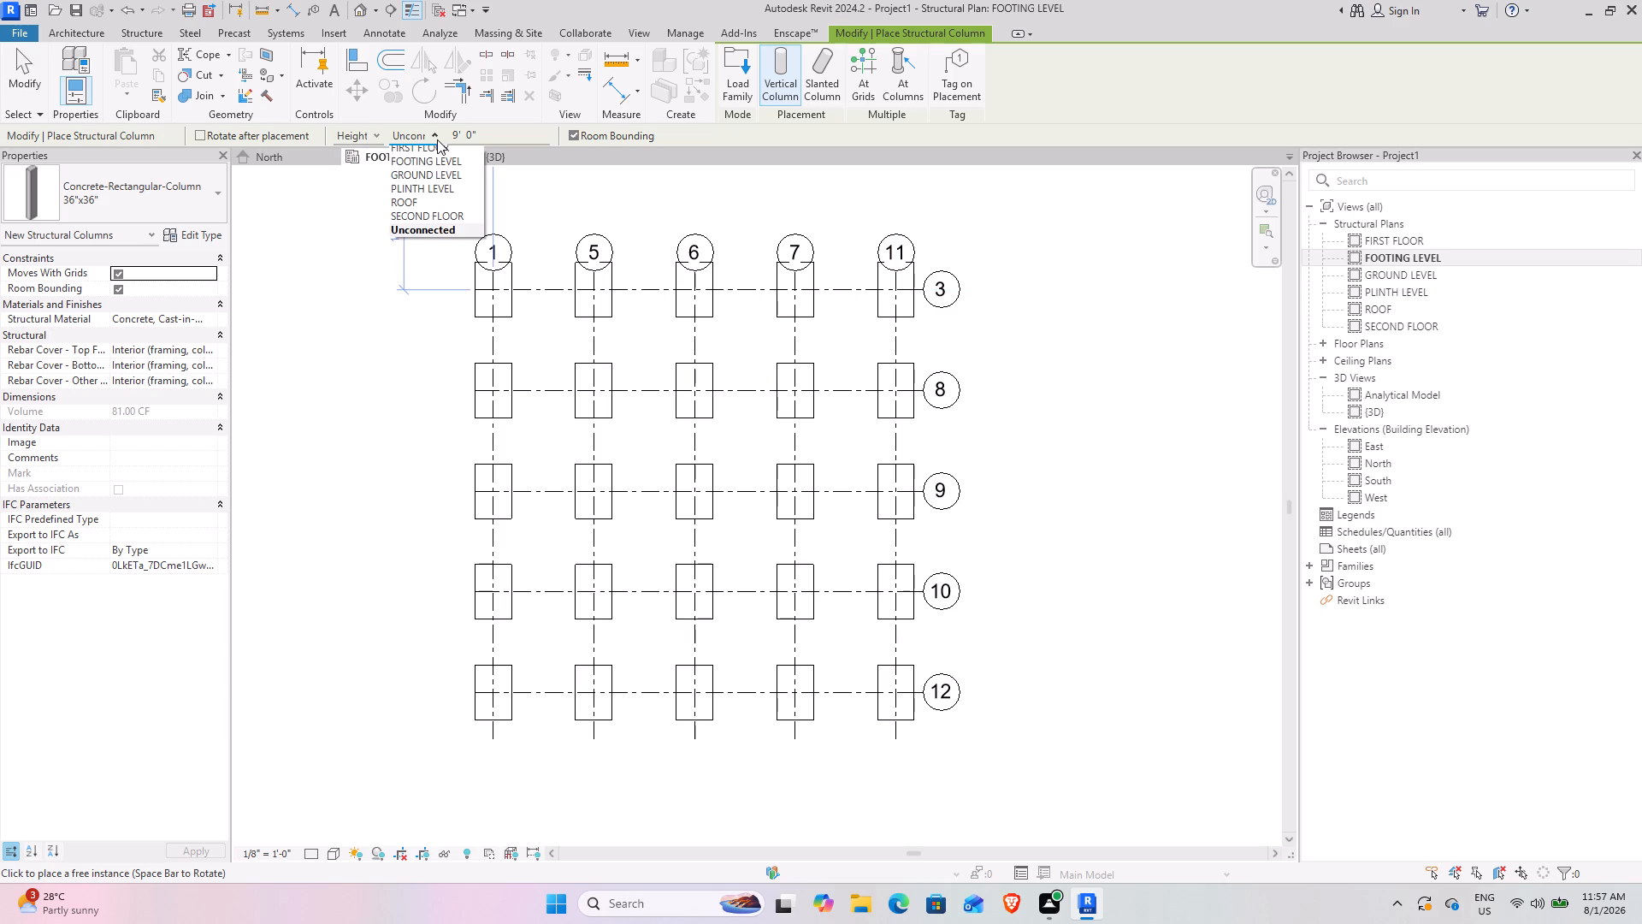
{"action": "left_click", "coordinate": [436, 197]}
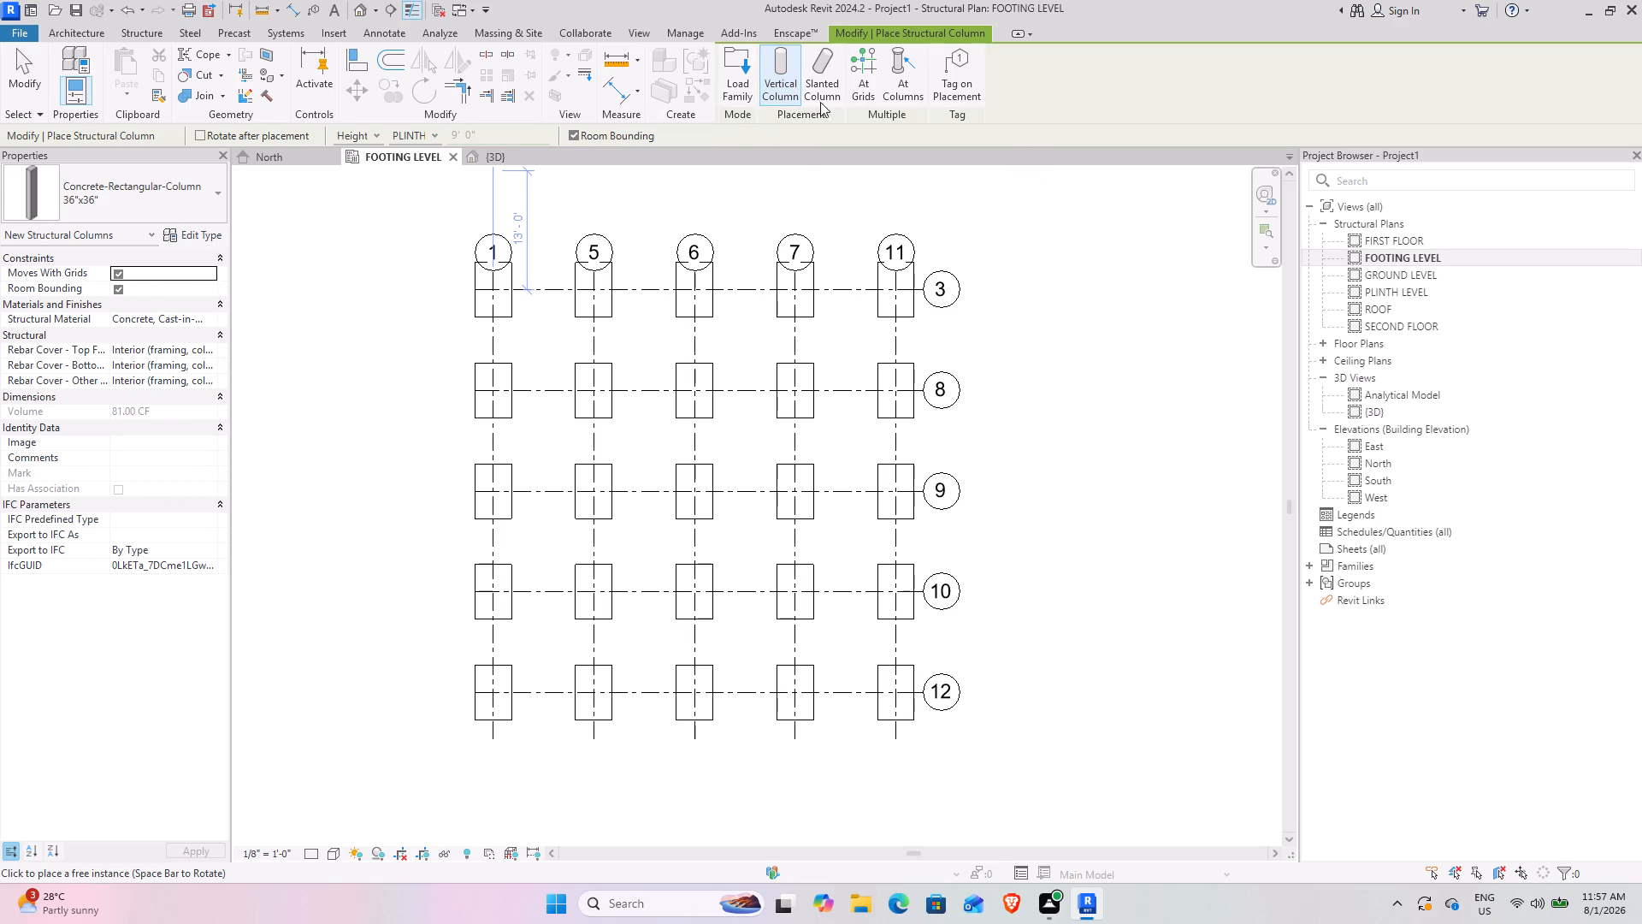
{"action": "left_click", "coordinate": [869, 71]}
{"action": "left_click_drag", "start_coordinate": [399, 195], "coordinate": [857, 524]}
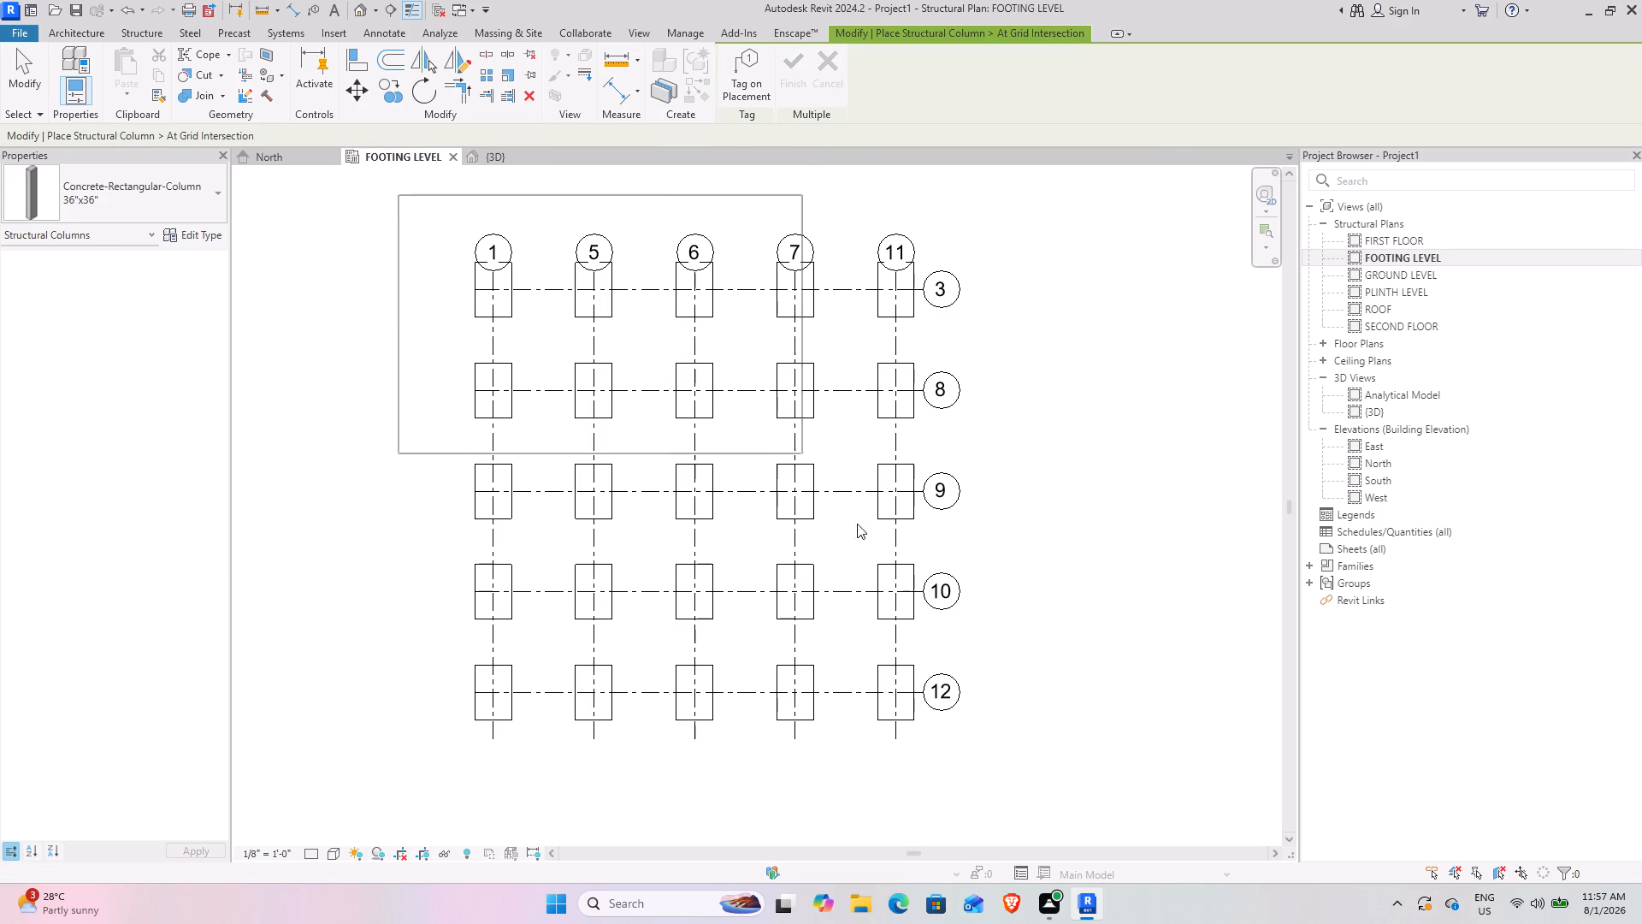
{"action": "left_click_drag", "start_coordinate": [857, 524], "coordinate": [1064, 804]}
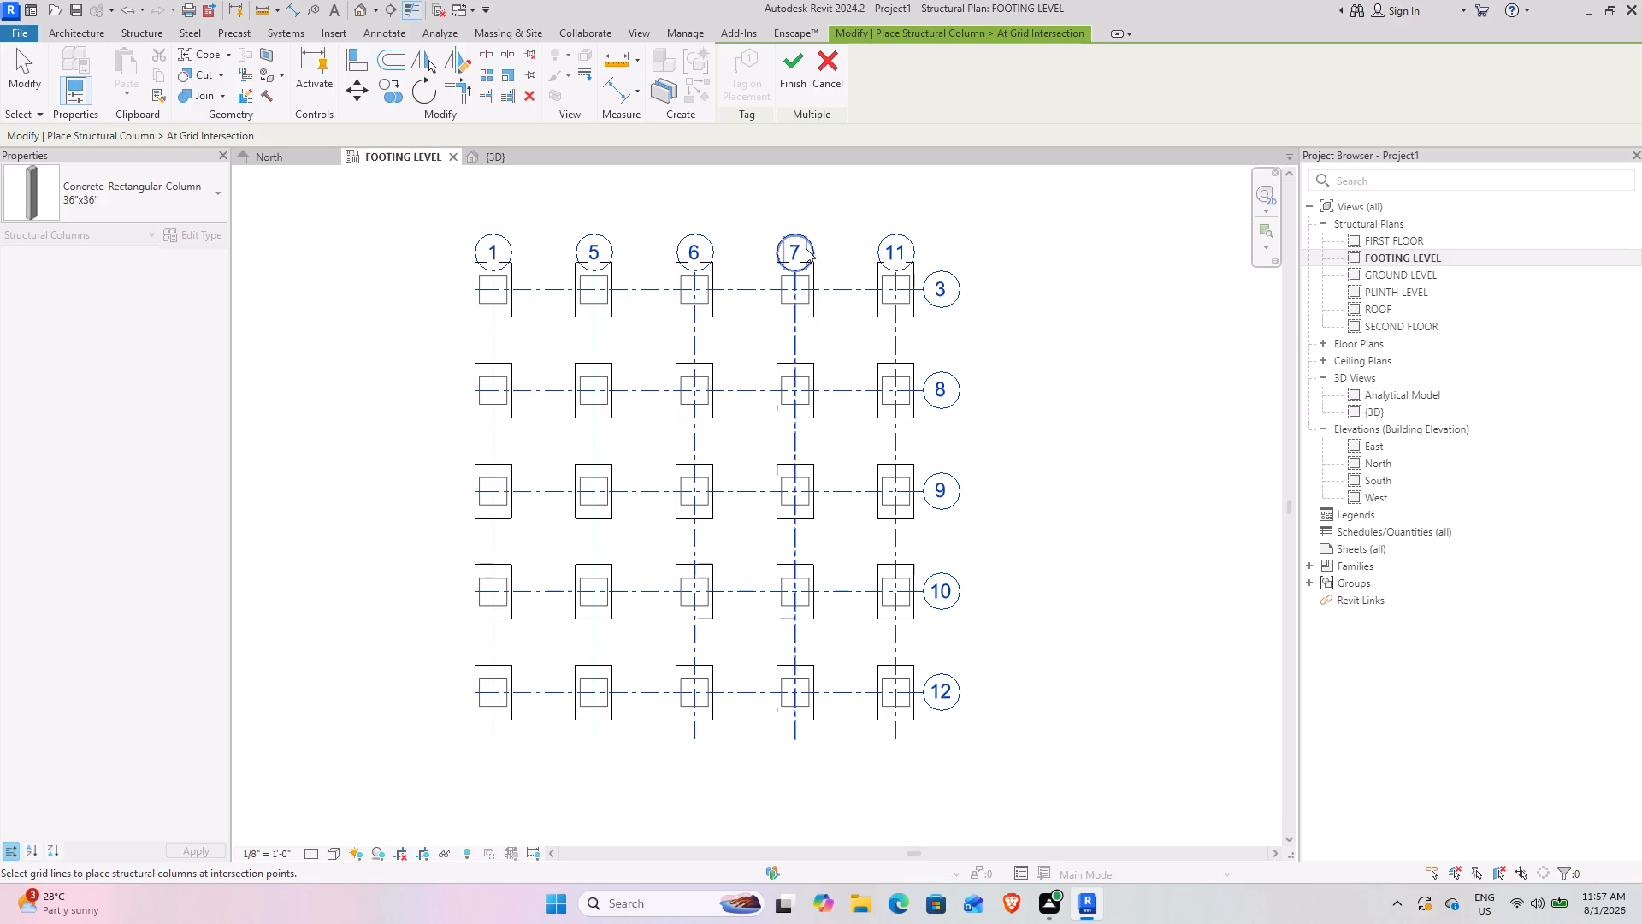
{"action": "left_click", "coordinate": [794, 67]}
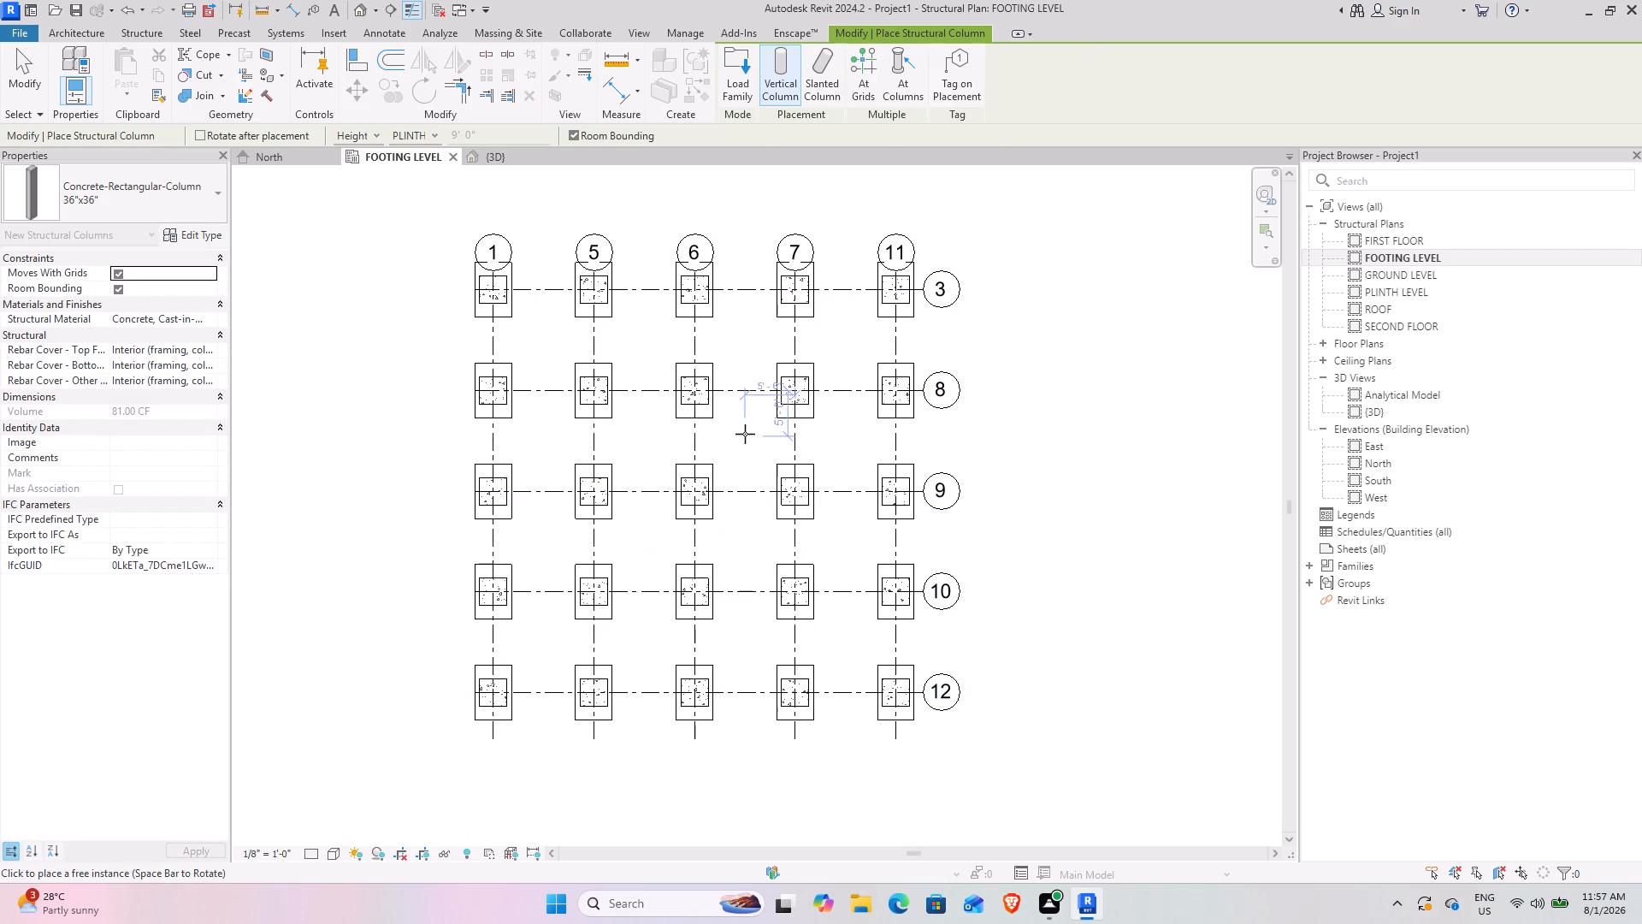
{"action": "left_click", "coordinate": [15, 72]}
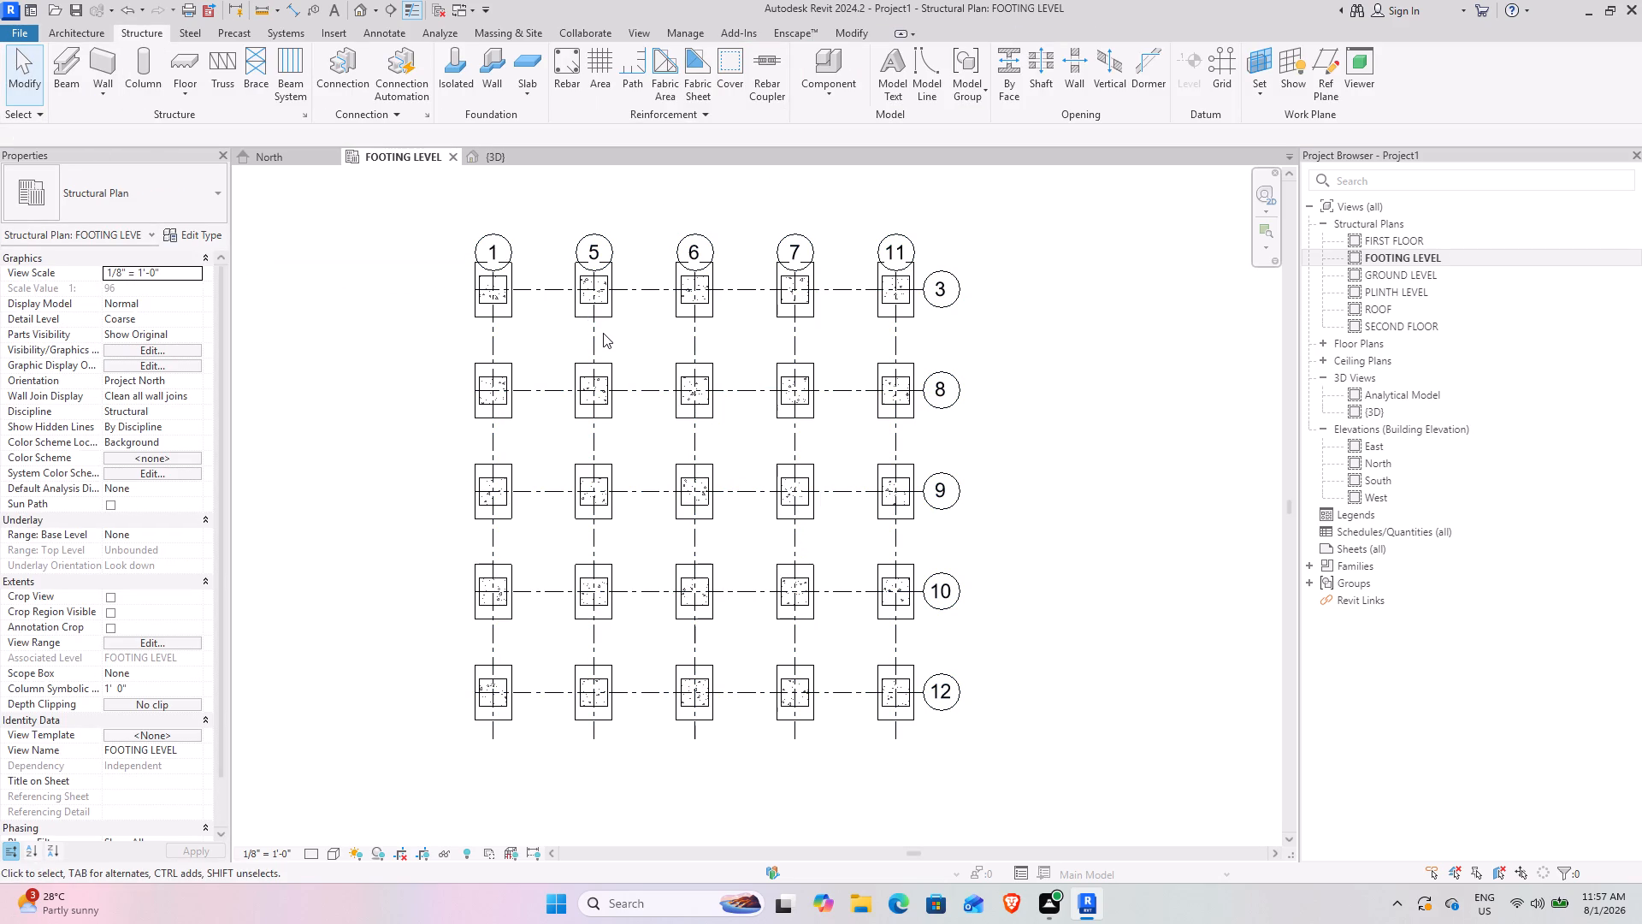
Edit the Footing-Rectangular 72" x 48" x 18" type, setting Foundation Thickness to 4' and Width to 6'.
{"action": "left_click", "coordinate": [603, 323]}
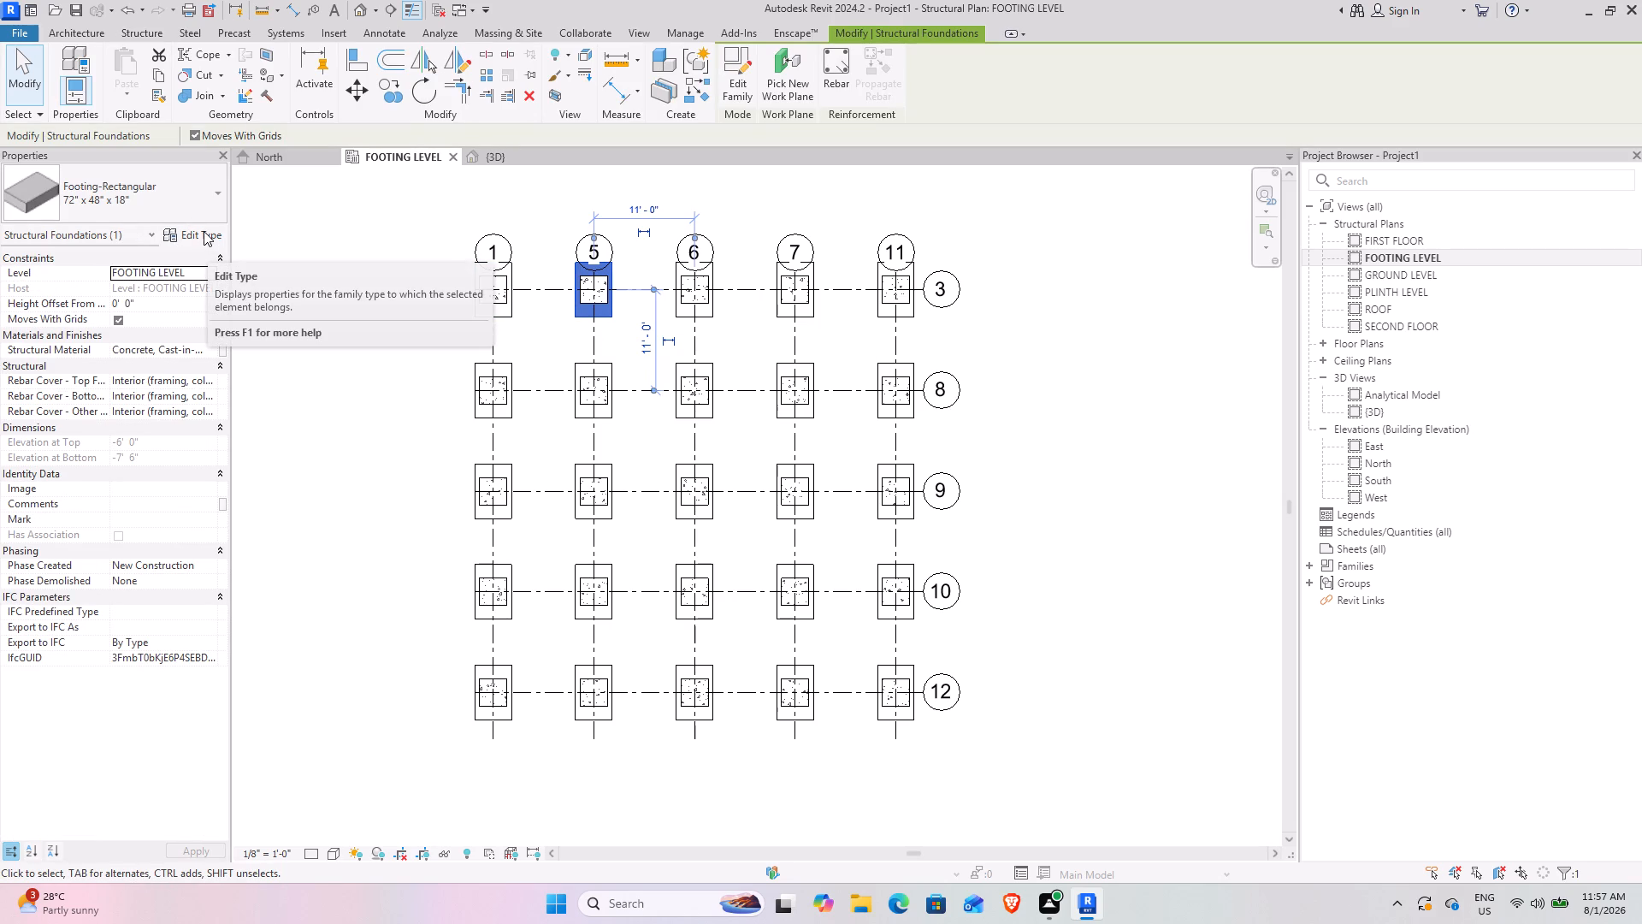
{"action": "left_click", "coordinate": [204, 231]}
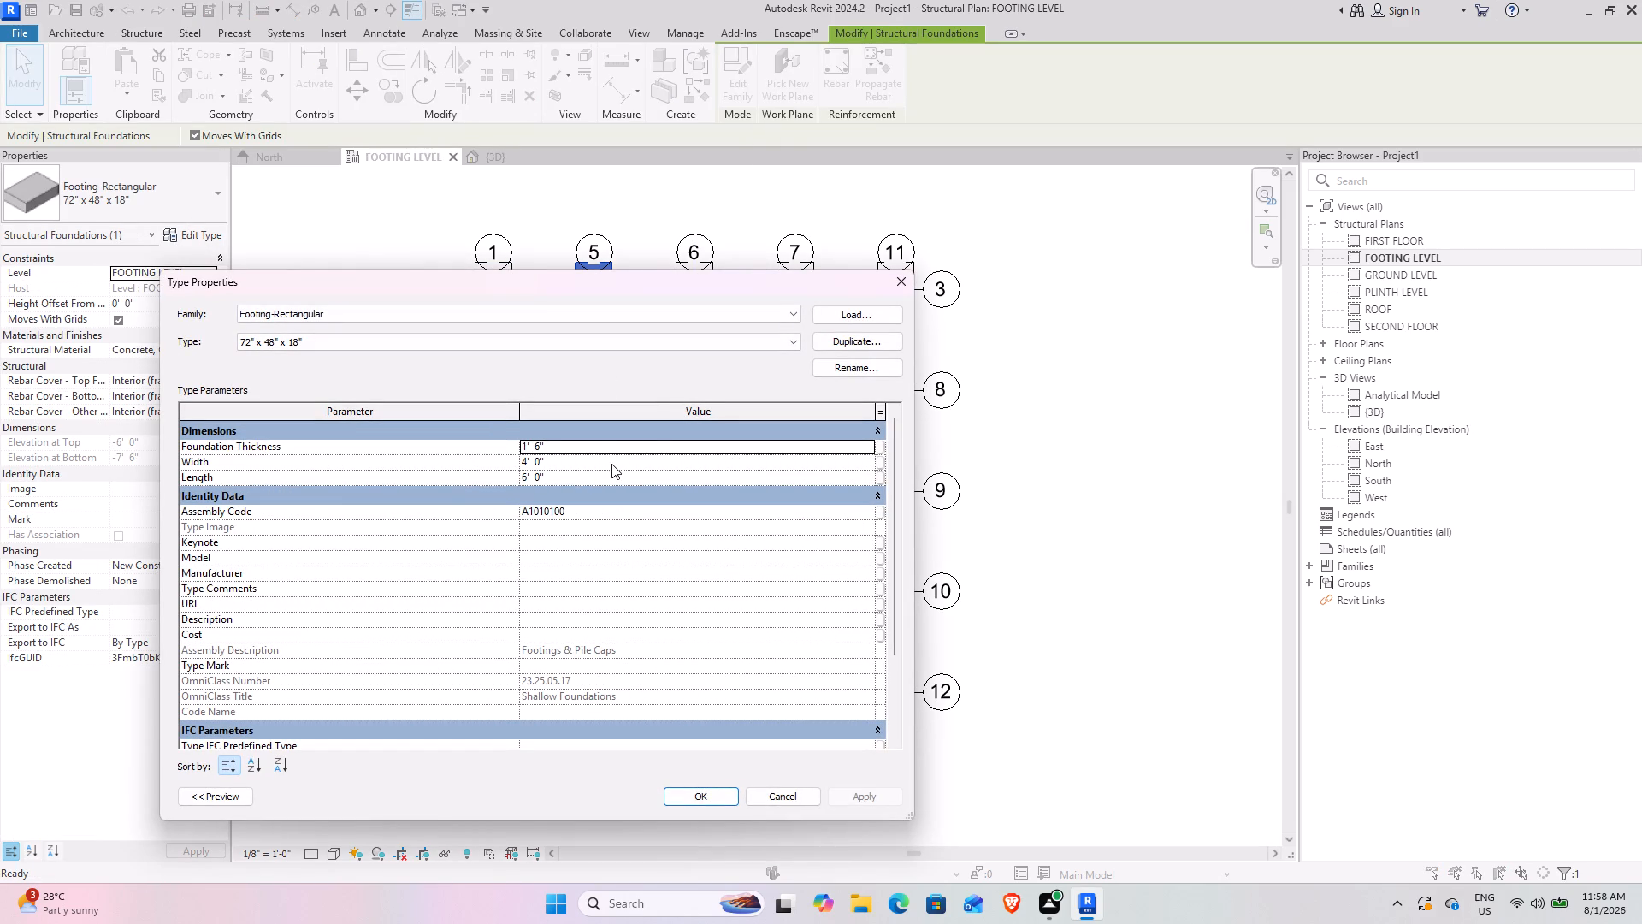
{"action": "left_click", "coordinate": [577, 445]}
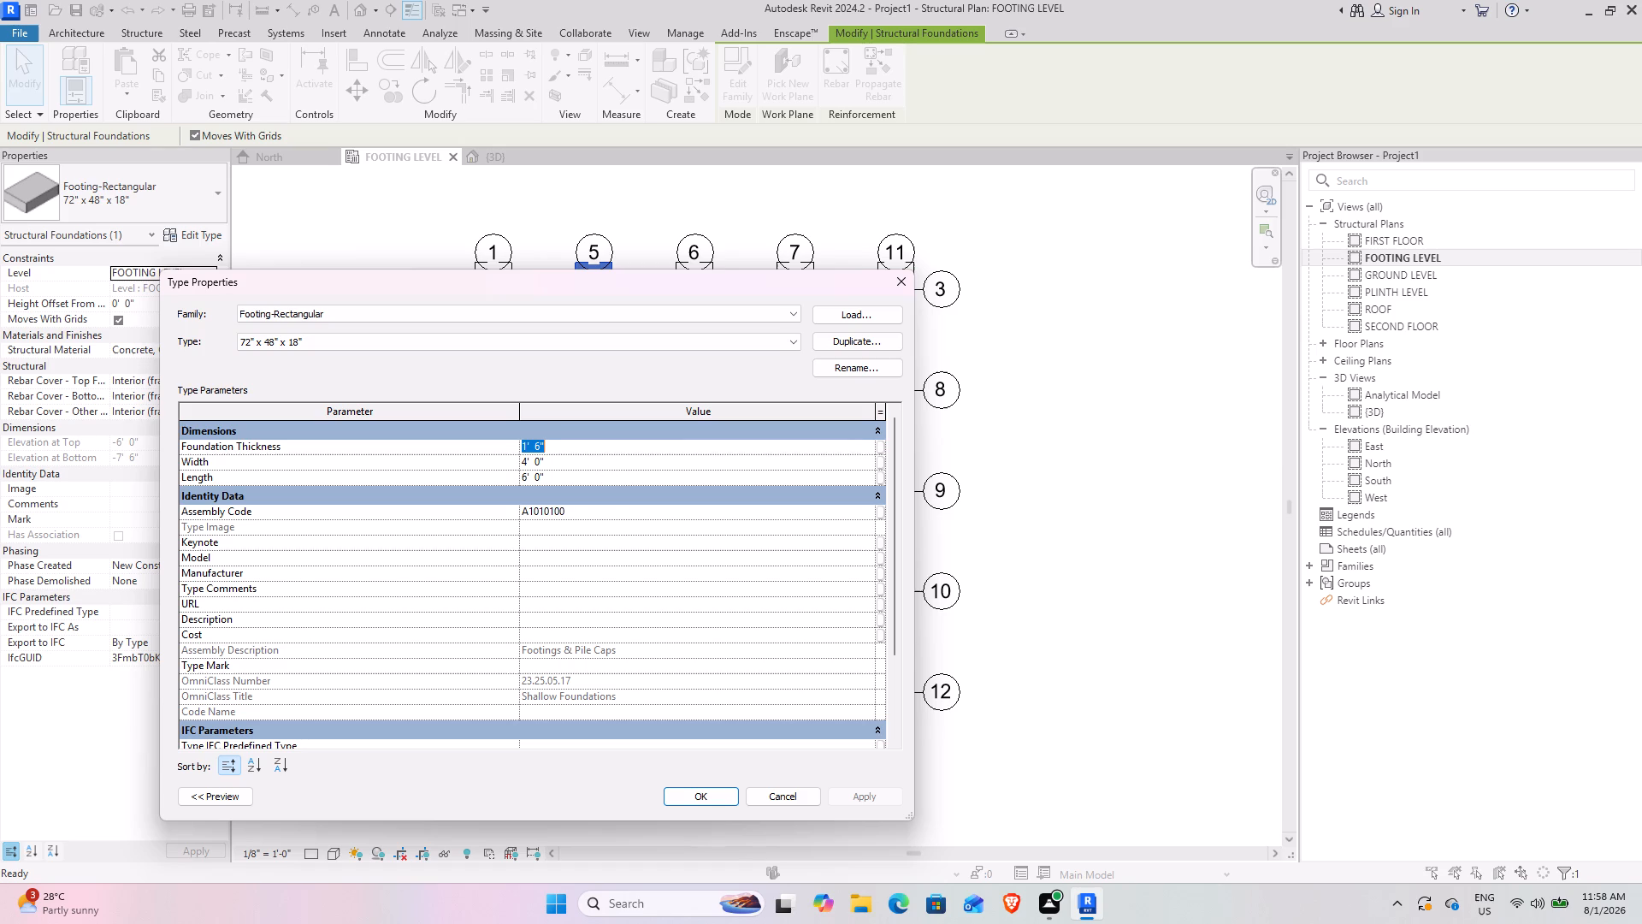
{"action": "type", "text": "4'"}
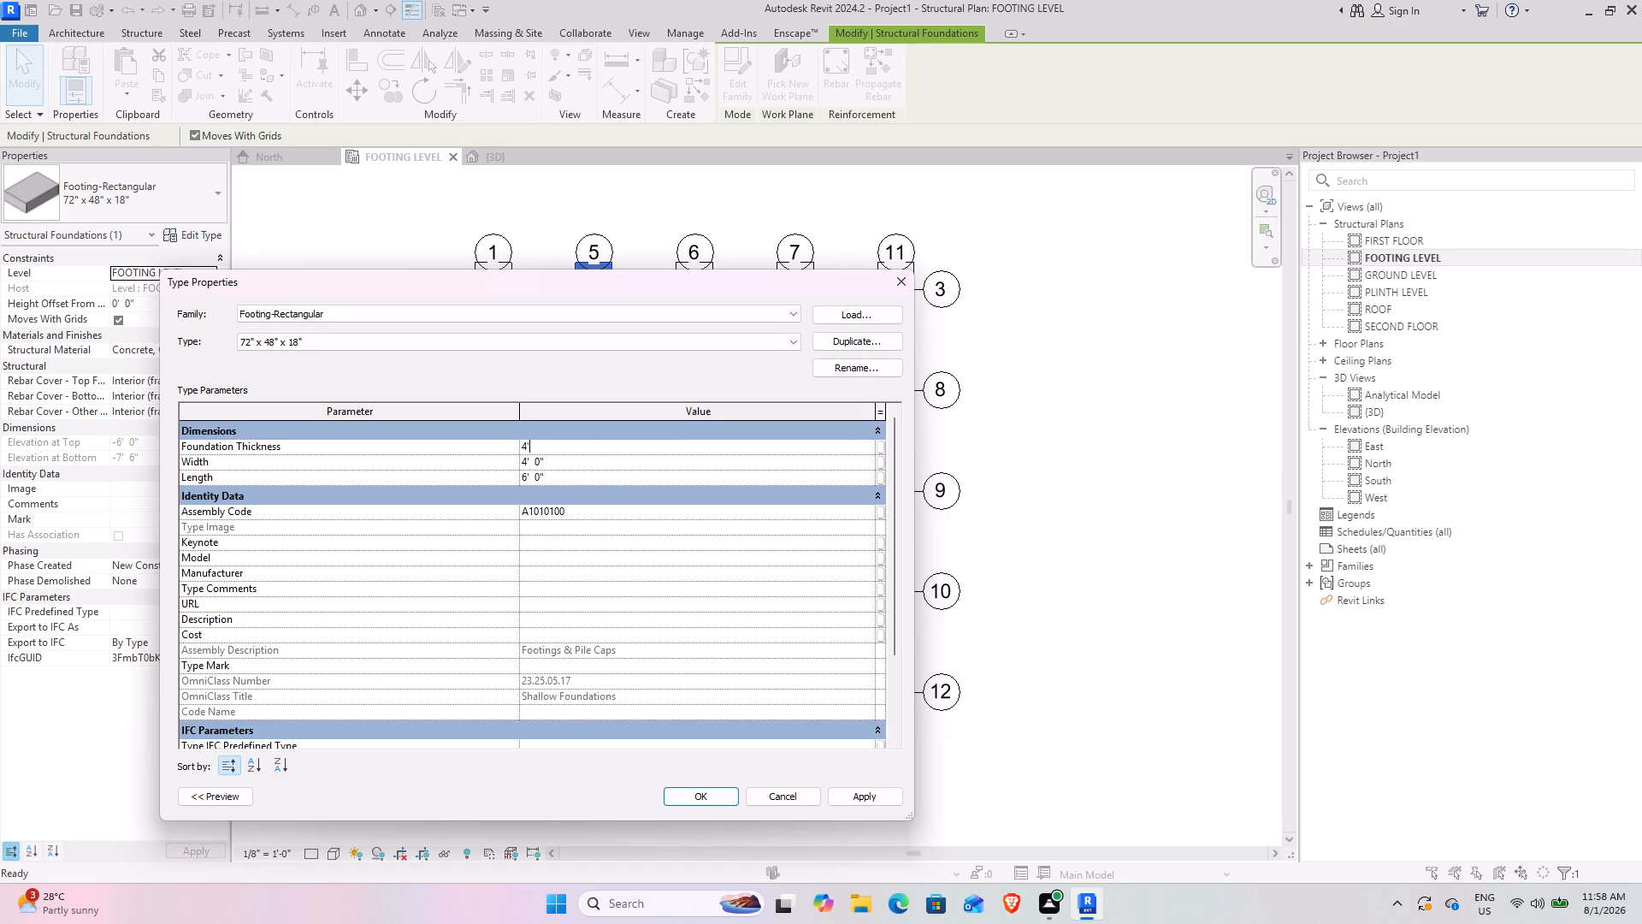
{"action": "key", "text": "Return"}
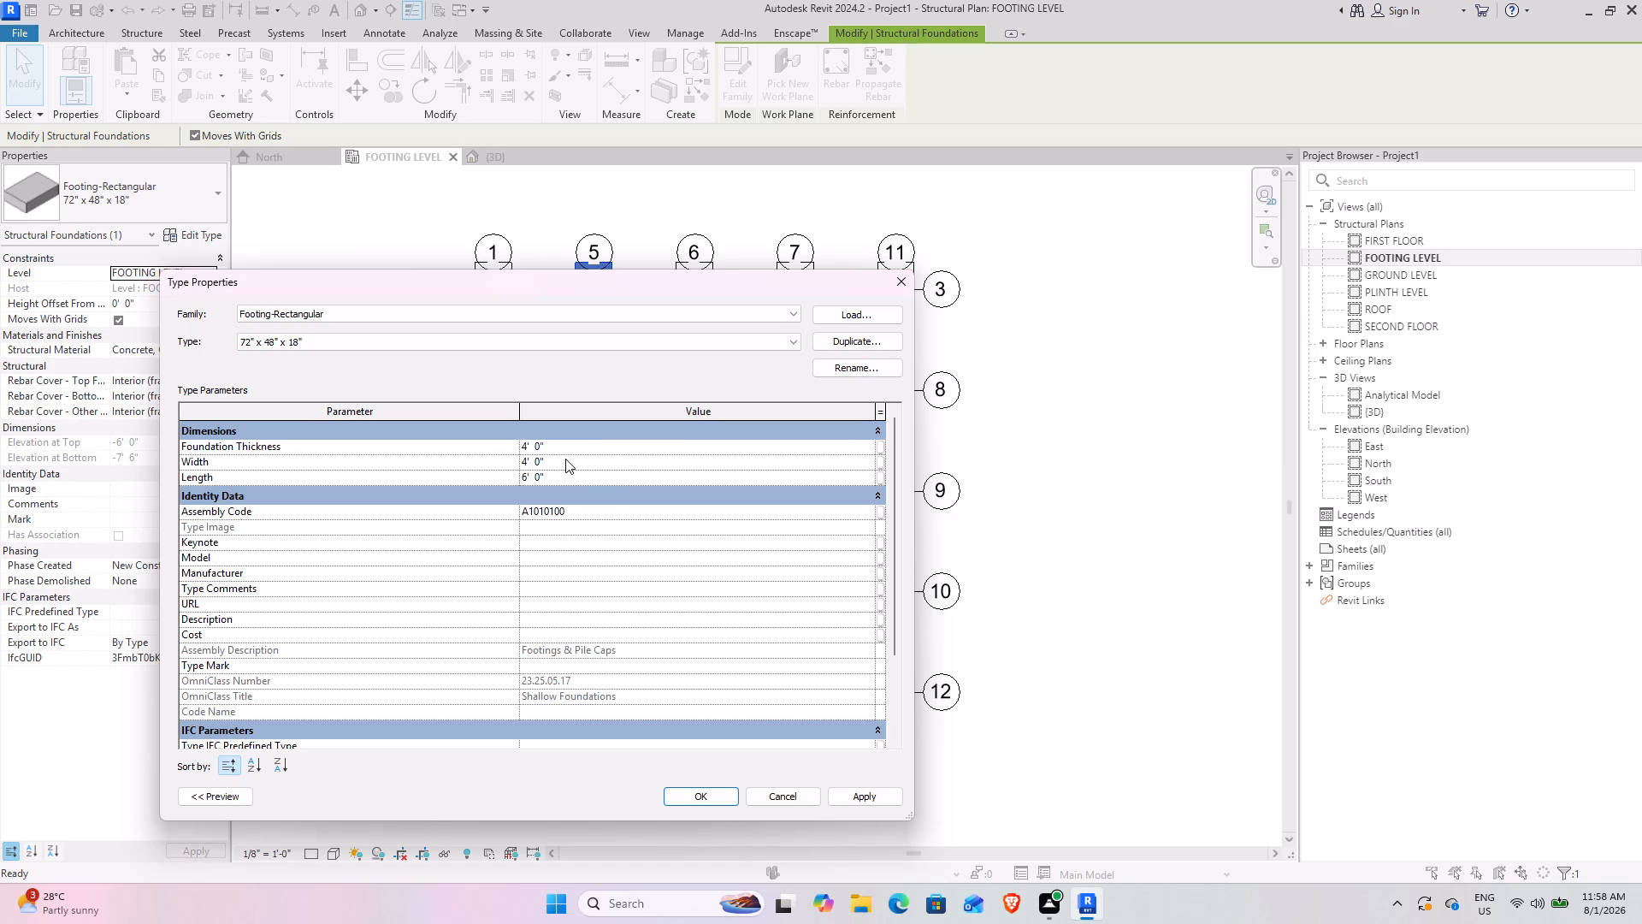
{"action": "left_click", "coordinate": [565, 459]}
{"action": "type", "text": "5'"}
{"action": "key", "text": "Return"}
{"action": "left_click", "coordinate": [567, 466]}
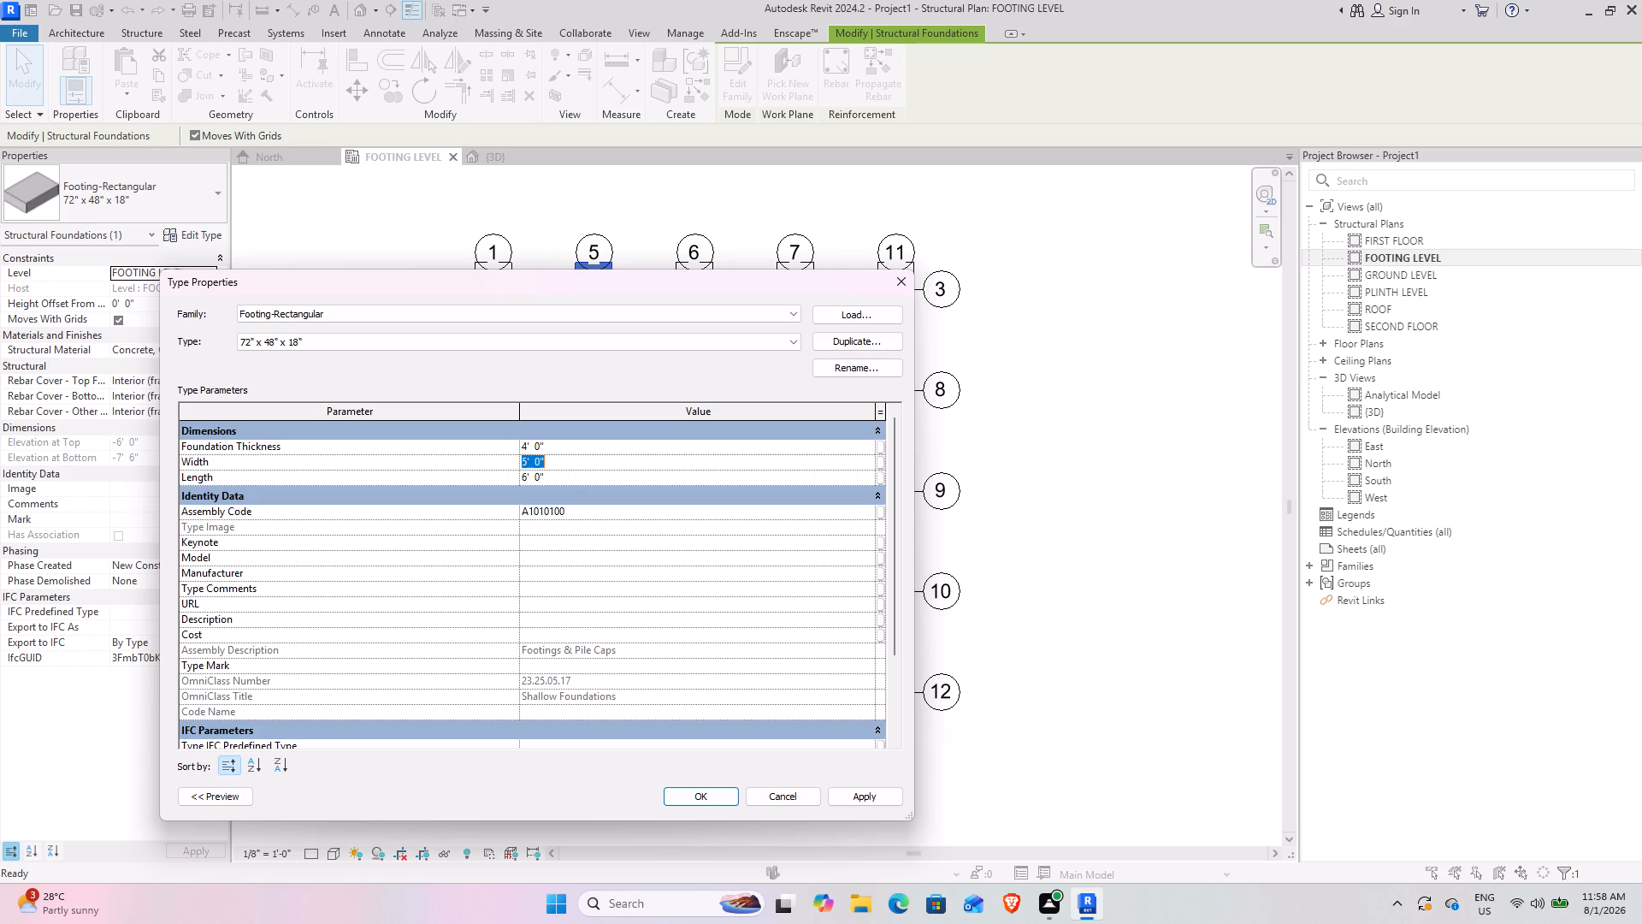
{"action": "type", "text": "6'"}
{"action": "key", "text": "Return"}
{"action": "left_click", "coordinate": [871, 800]}
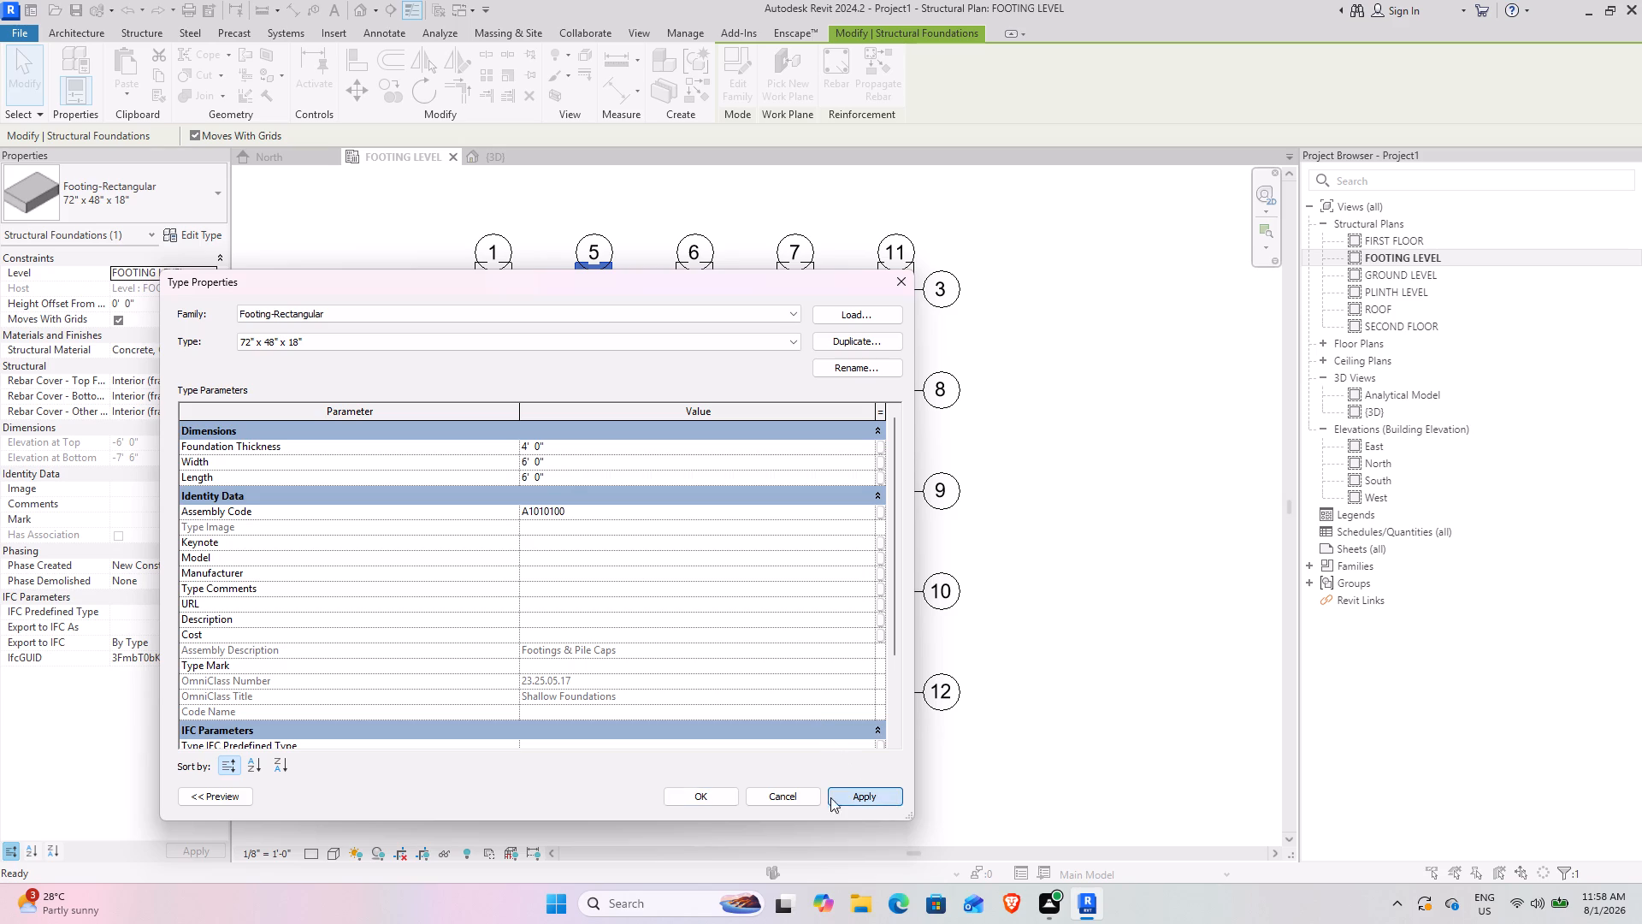
{"action": "left_click", "coordinate": [704, 801]}
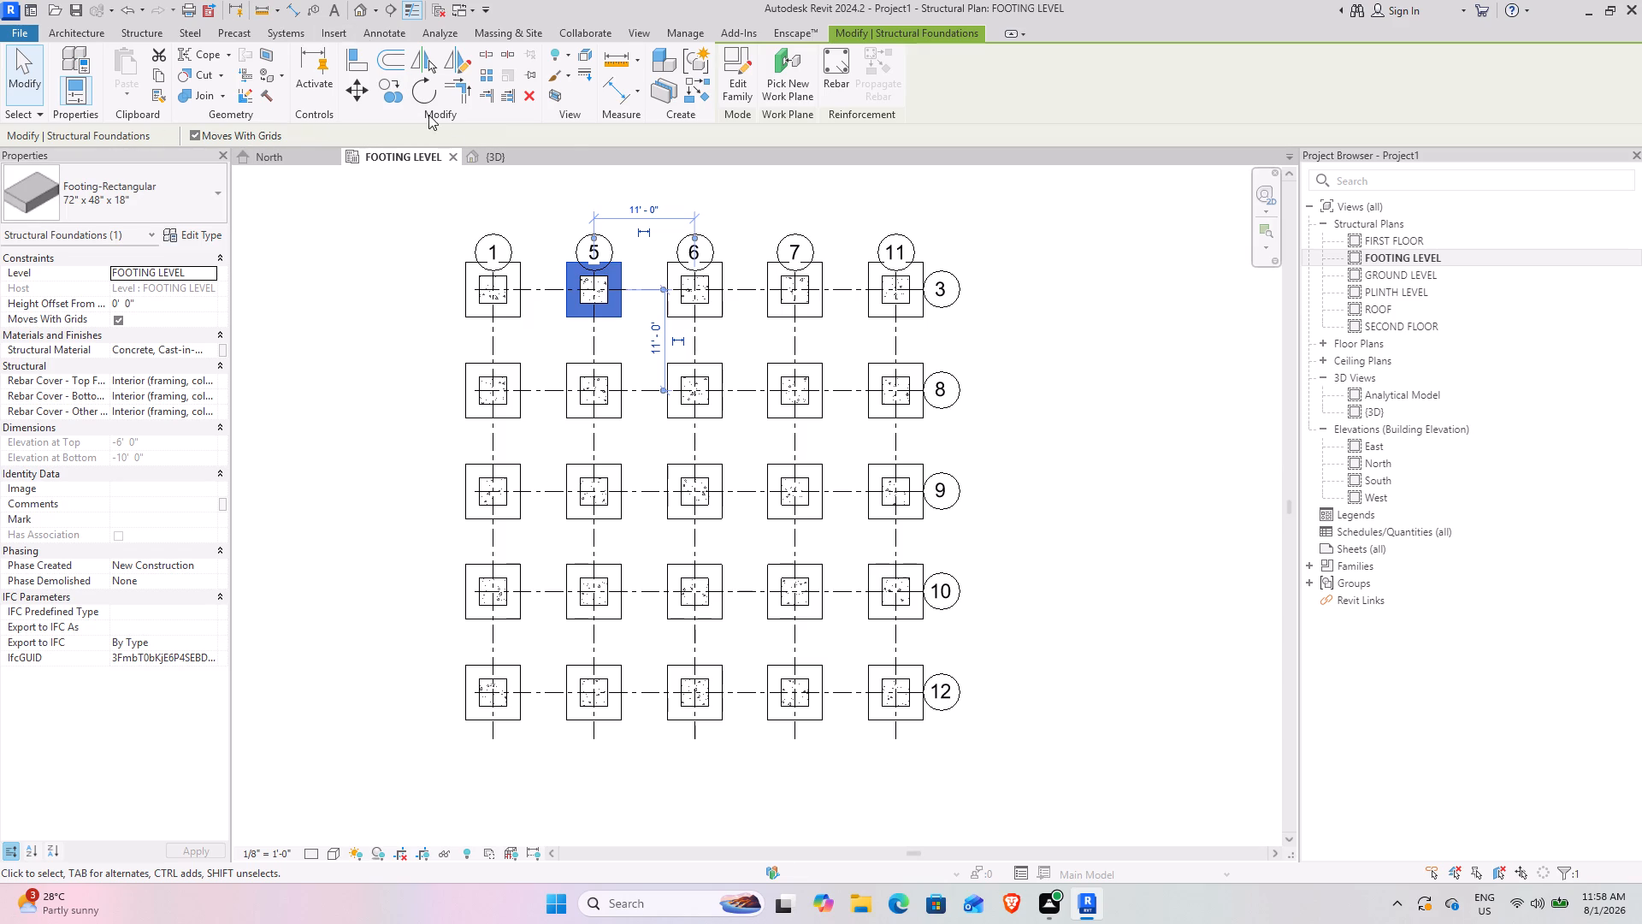
Switch to the {3D} view and set its visual style to Realistic.
{"action": "left_click", "coordinate": [501, 153]}
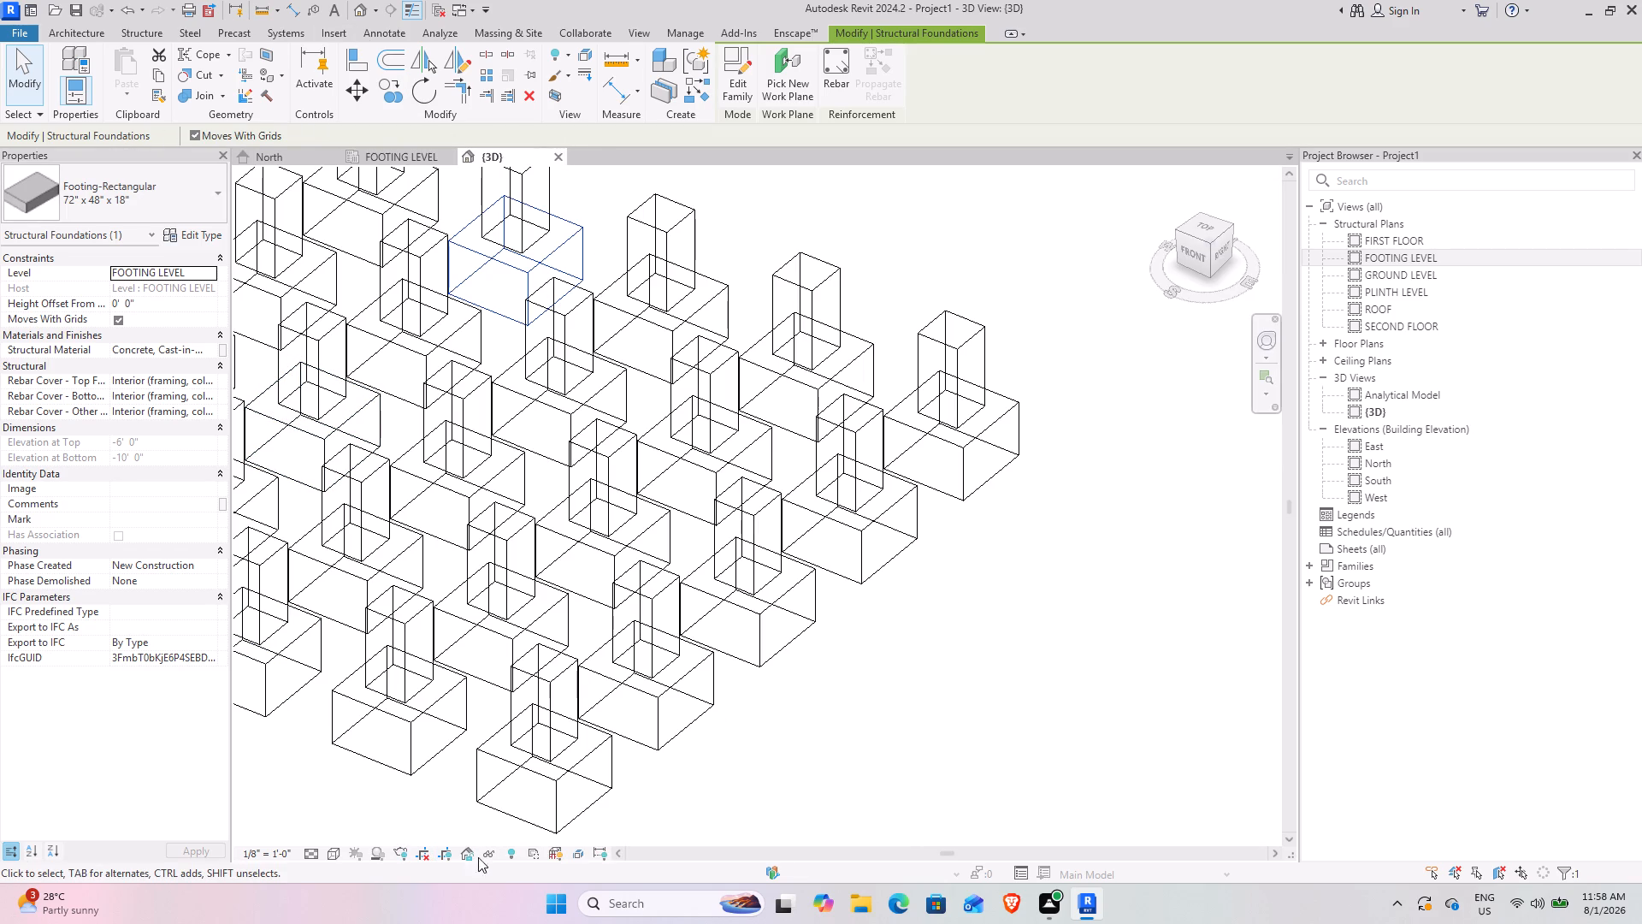
{"action": "left_click", "coordinate": [337, 855]}
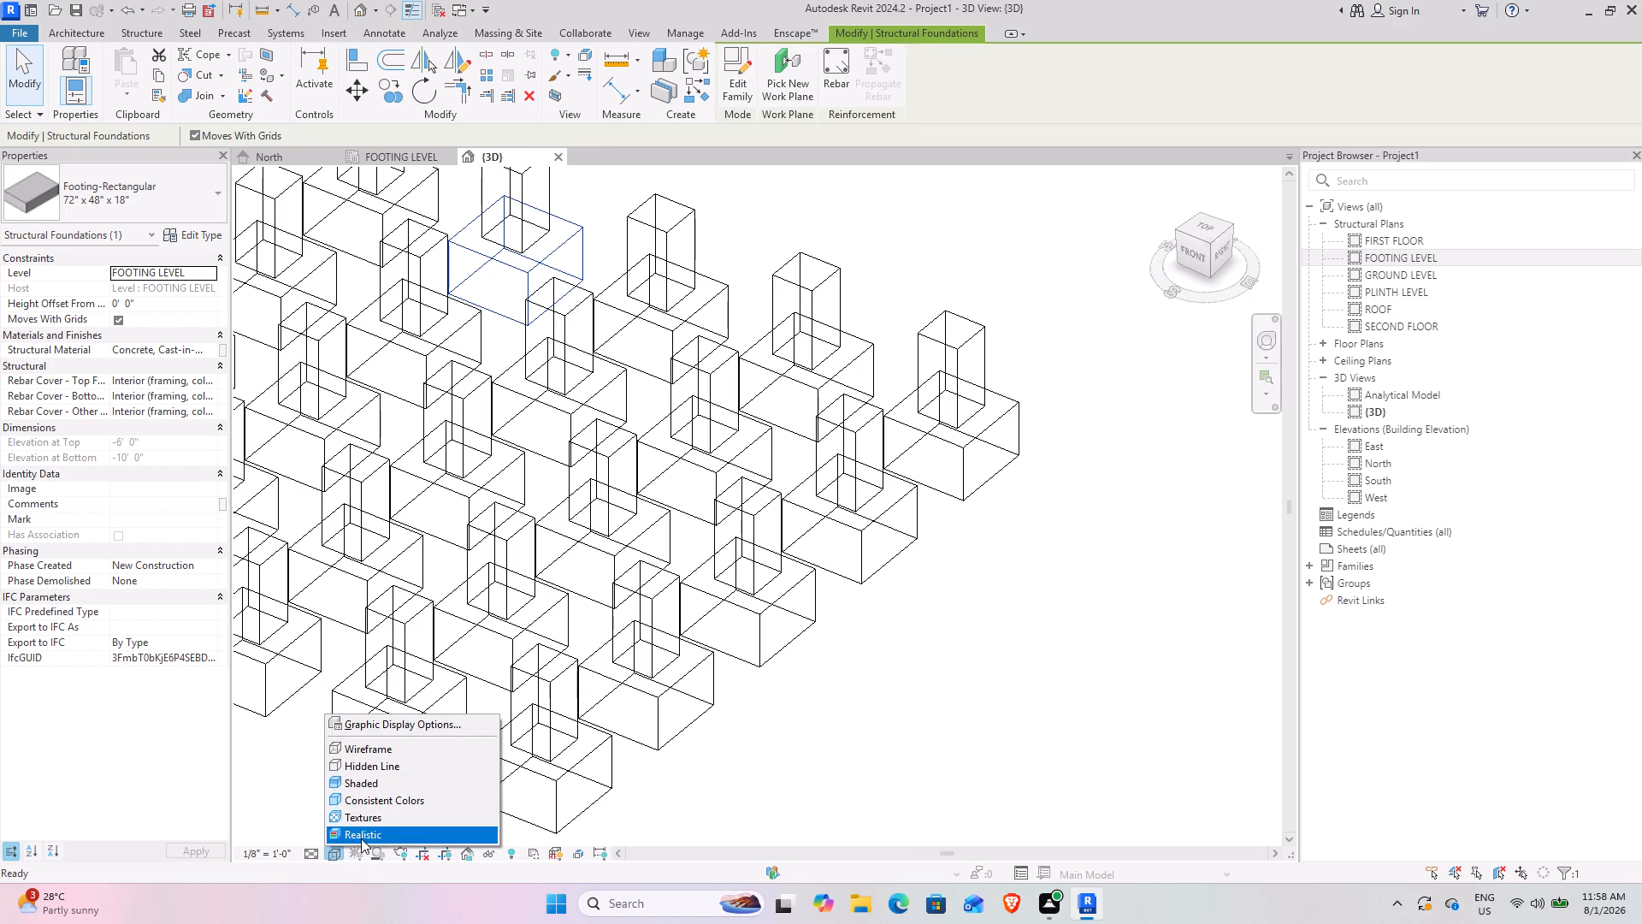
{"action": "left_click", "coordinate": [364, 836]}
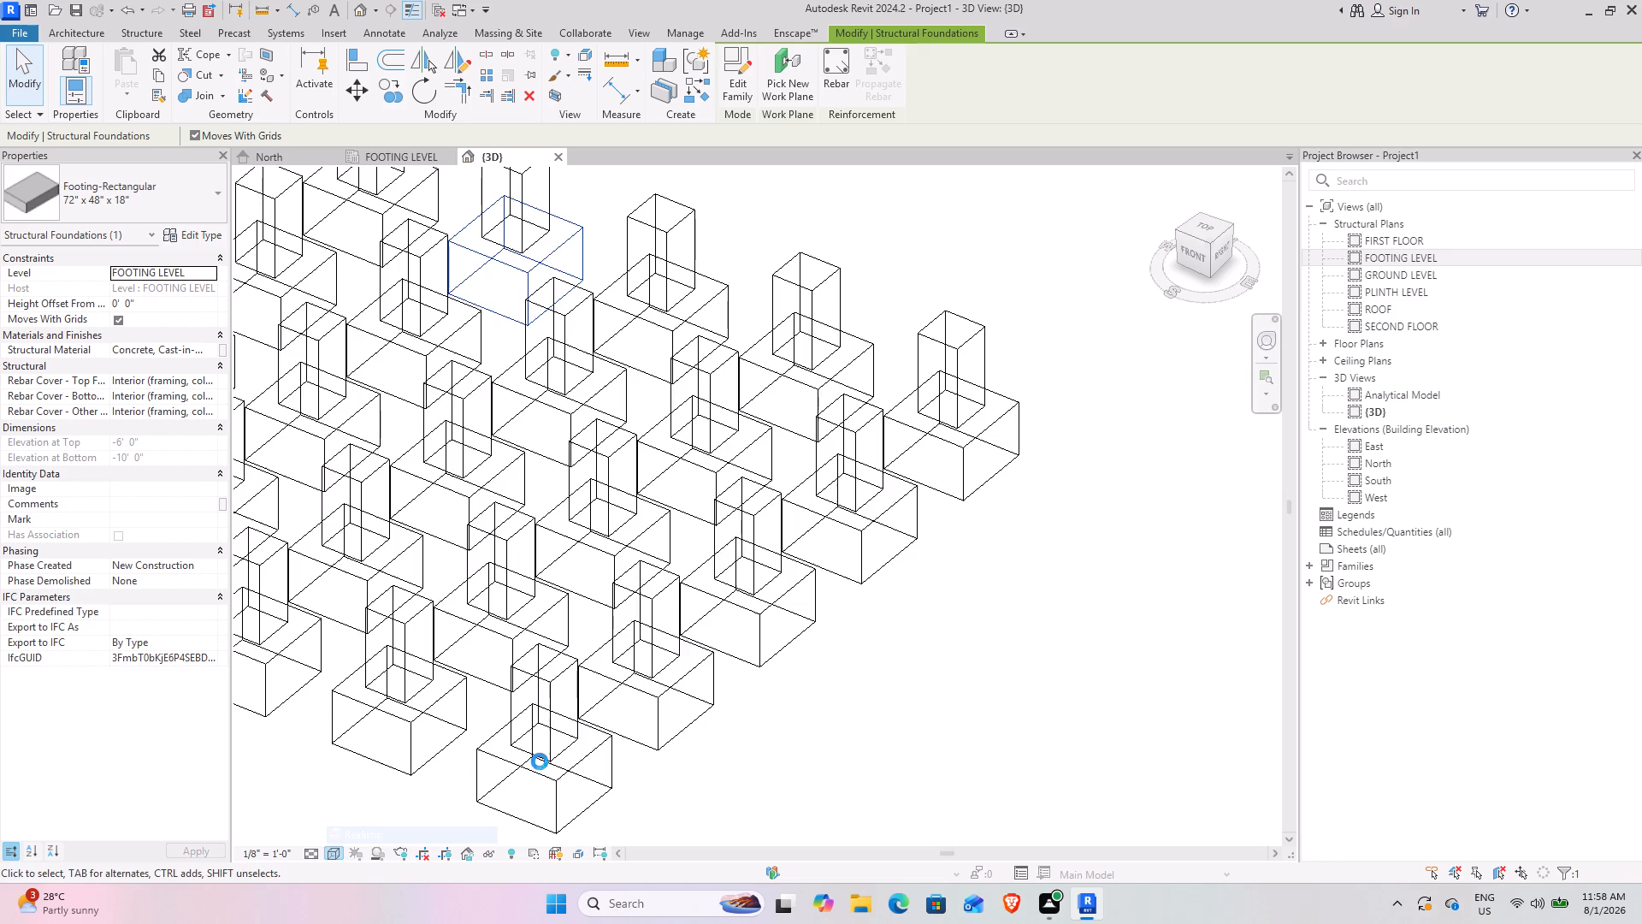
Set the rectangular footing type's Foundation Thickness to 3' and apply it.
{"action": "scroll", "coordinate": [618, 586], "scroll_direction": "down", "scroll_amount": 2}
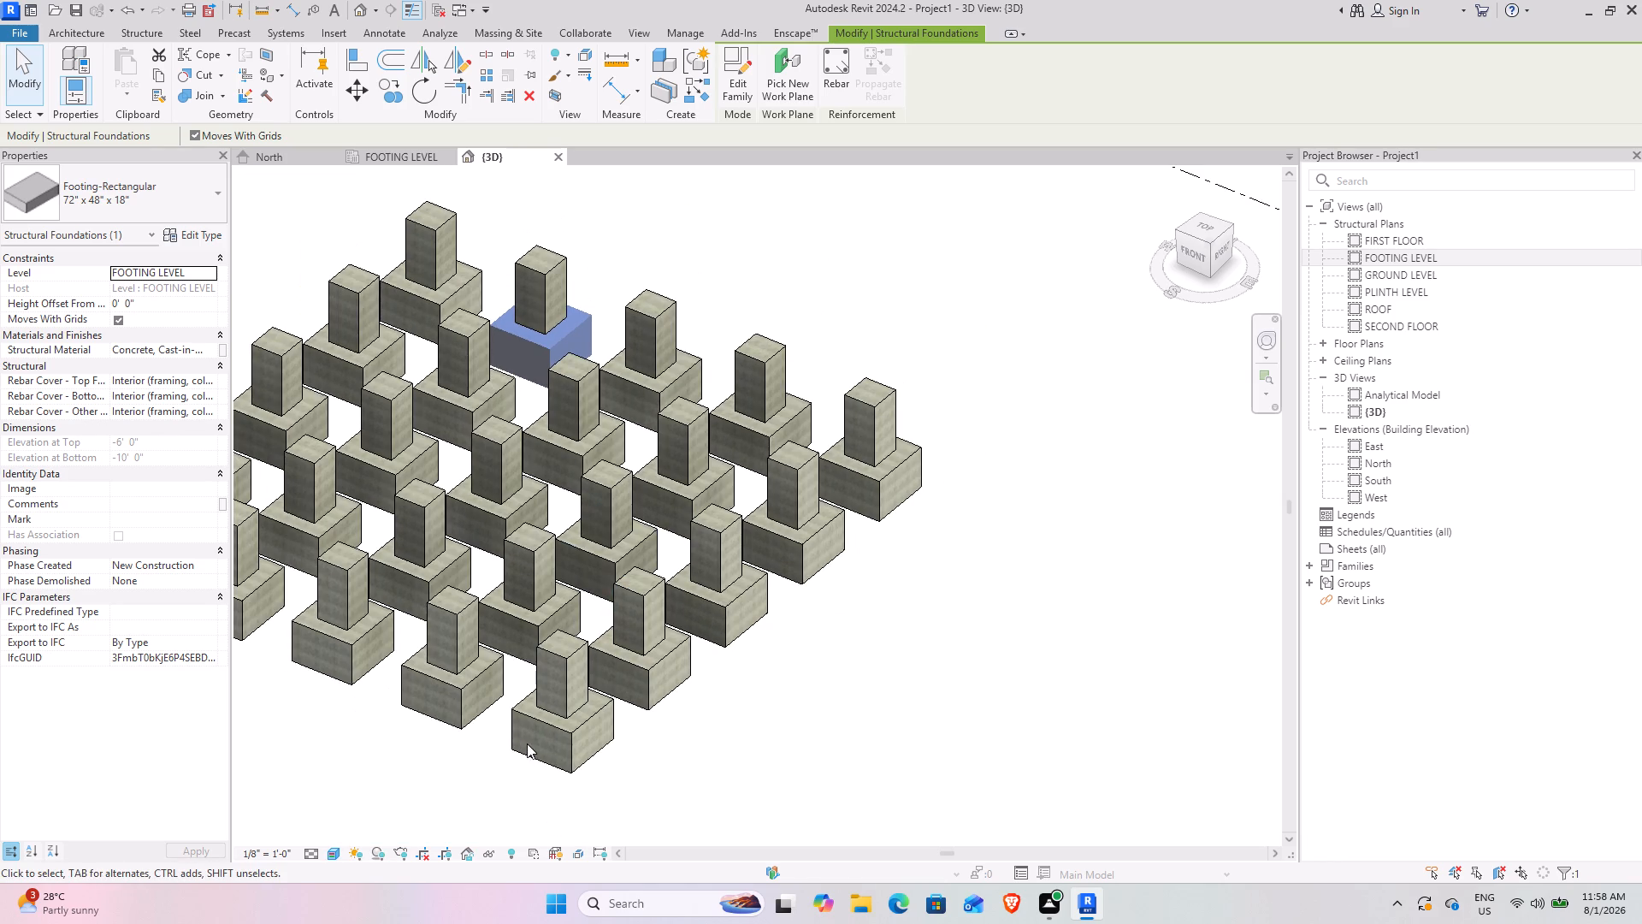
{"action": "middle_click_drag", "start_coordinate": [527, 743], "coordinate": [660, 672], "text": "shift"}
{"action": "middle_click_drag", "start_coordinate": [747, 637], "coordinate": [515, 664], "text": "shift"}
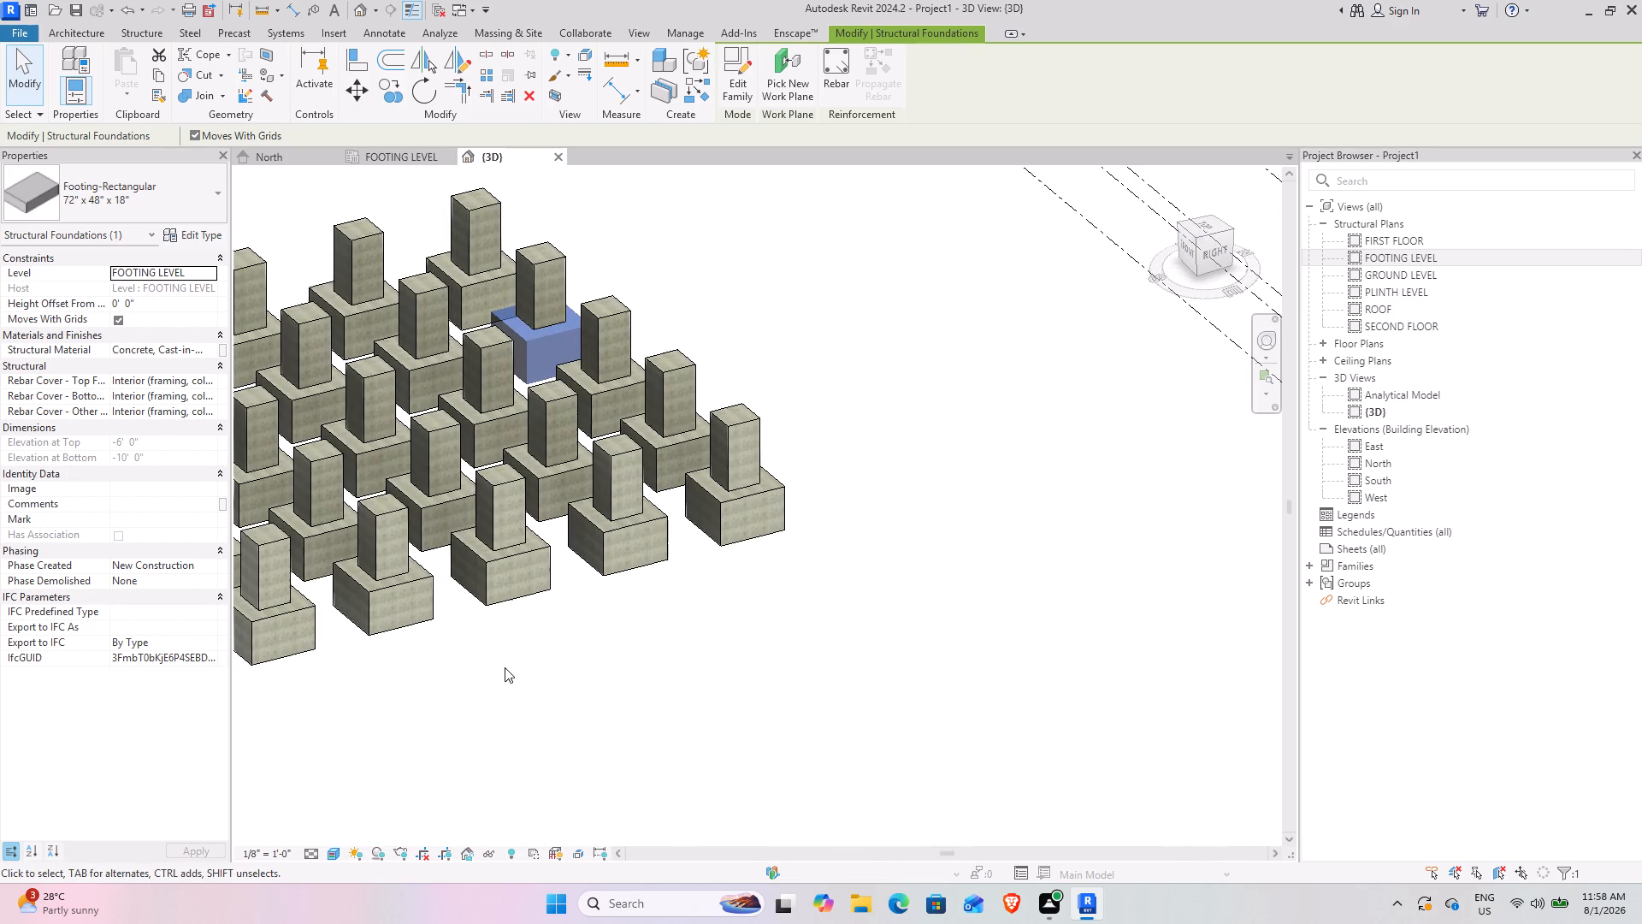
{"action": "middle_click_drag", "start_coordinate": [553, 638], "coordinate": [701, 776]}
{"action": "middle_click_drag", "start_coordinate": [675, 737], "coordinate": [617, 651], "text": "shift"}
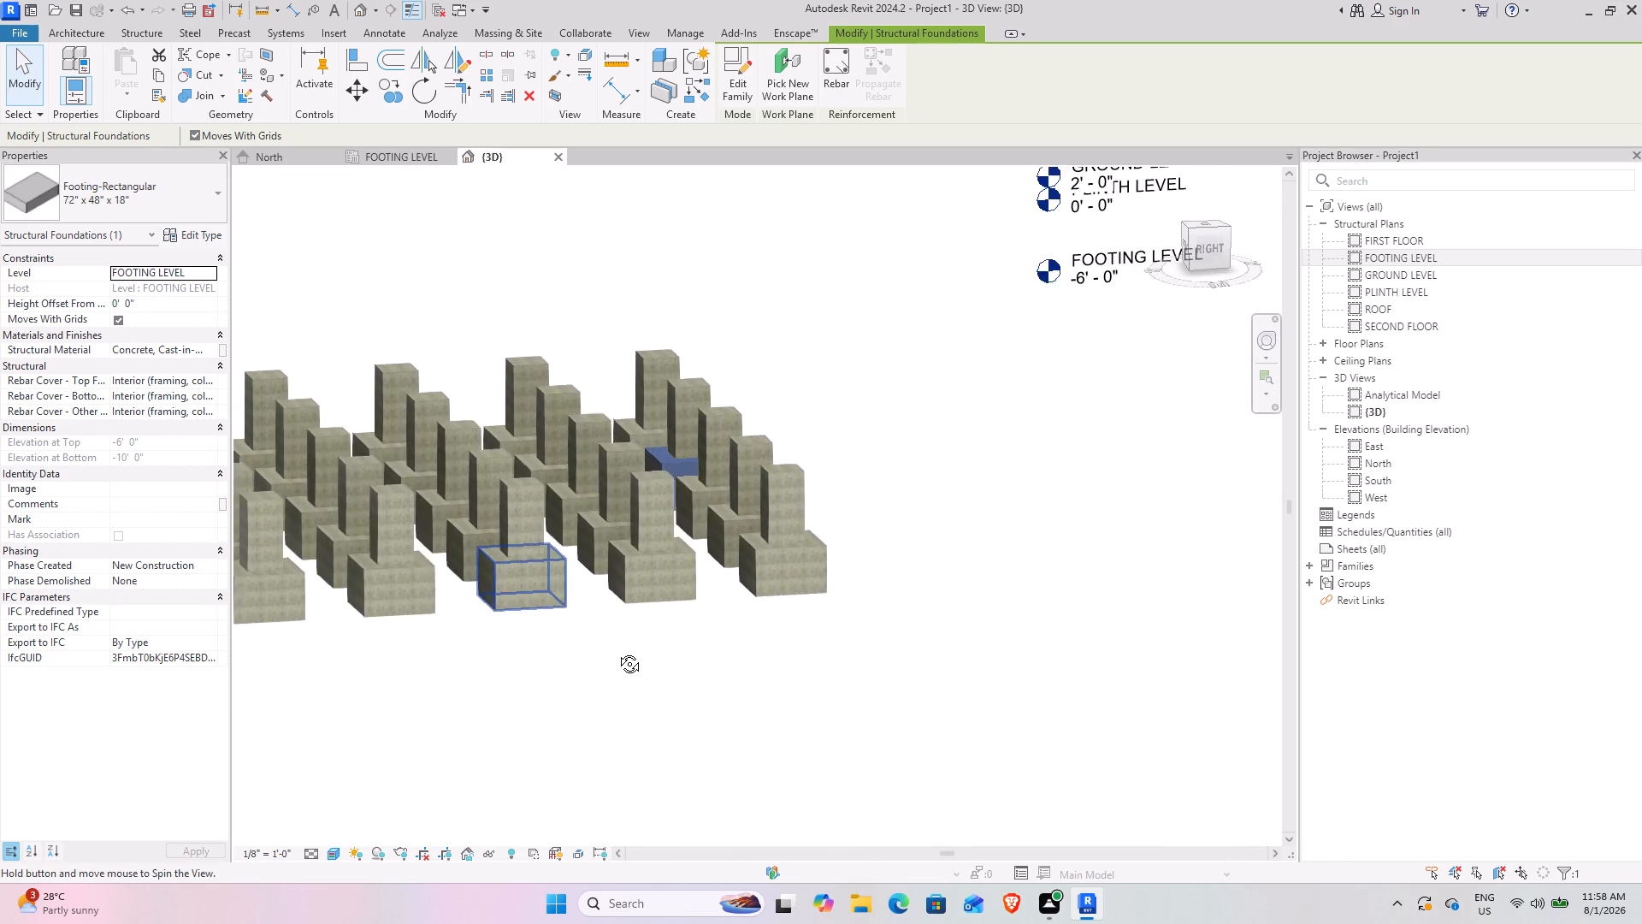
{"action": "middle_click_drag", "start_coordinate": [617, 651], "coordinate": [591, 672], "text": "shift"}
{"action": "middle_click_drag", "start_coordinate": [623, 701], "coordinate": [832, 765], "text": "shift"}
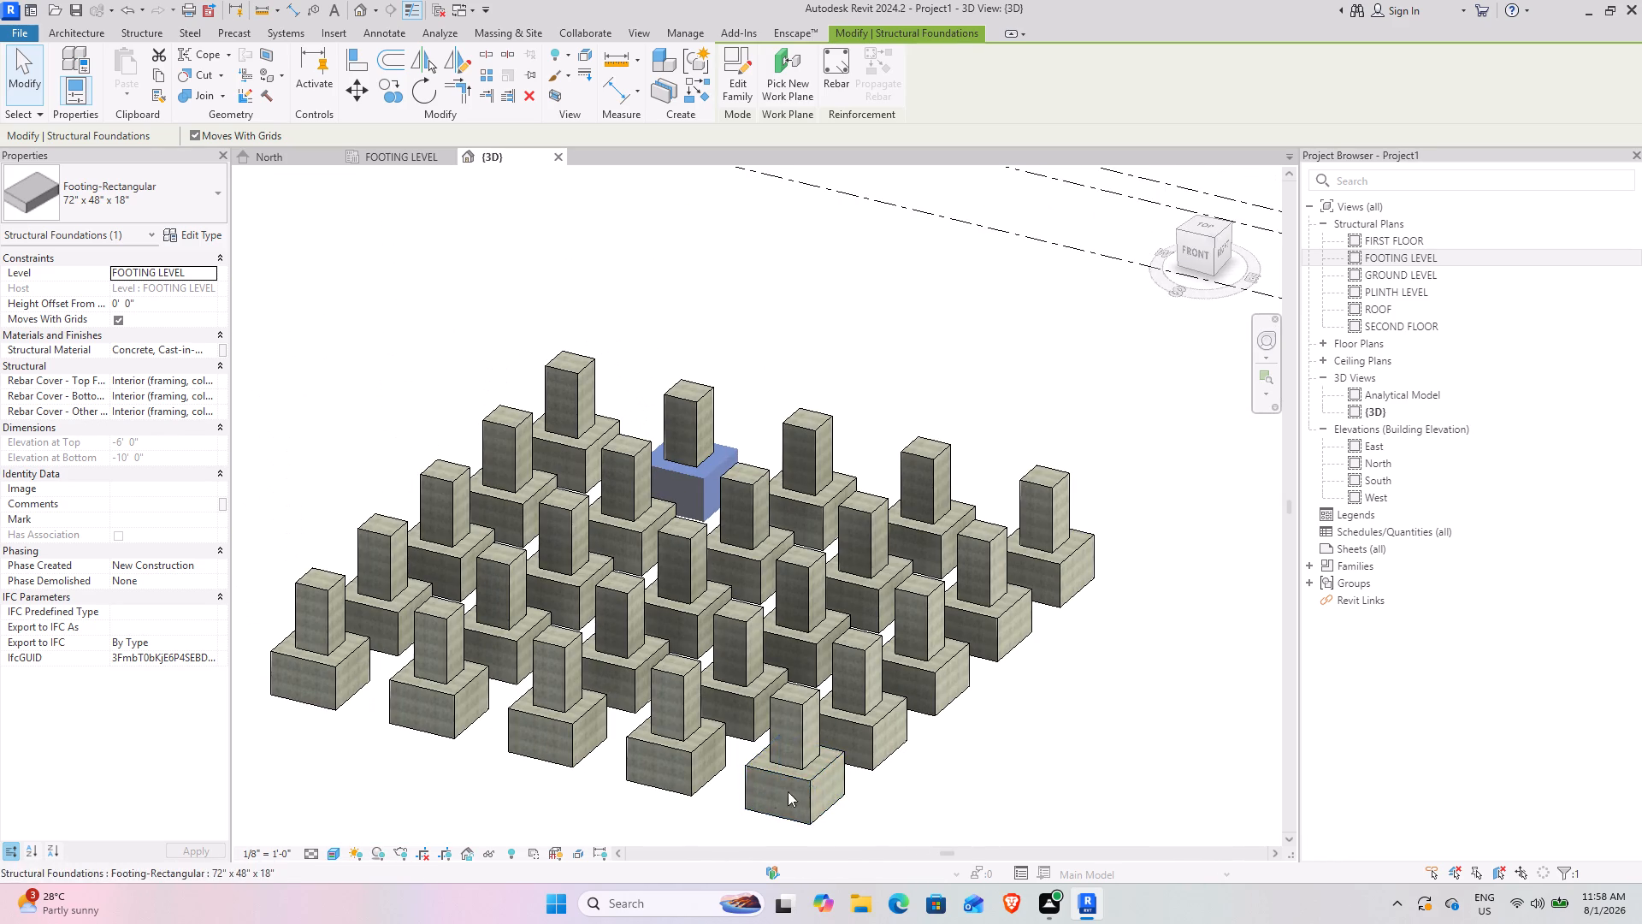
{"action": "left_click", "coordinate": [197, 234]}
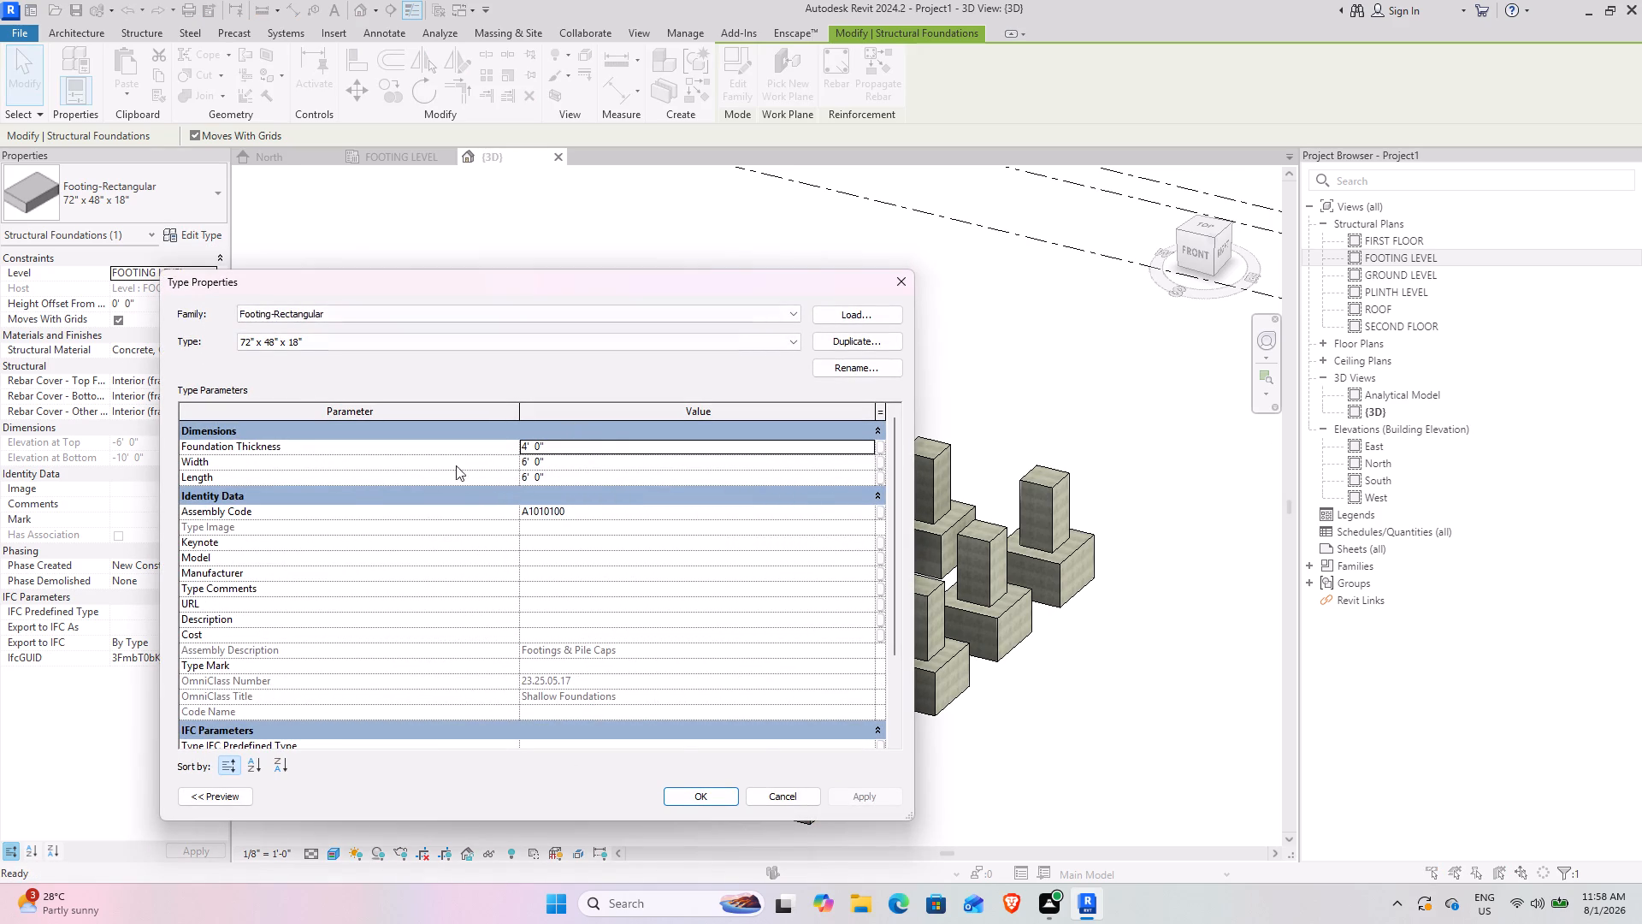
{"action": "left_click", "coordinate": [570, 440]}
{"action": "type", "text": "3'"}
{"action": "key", "text": "Return"}
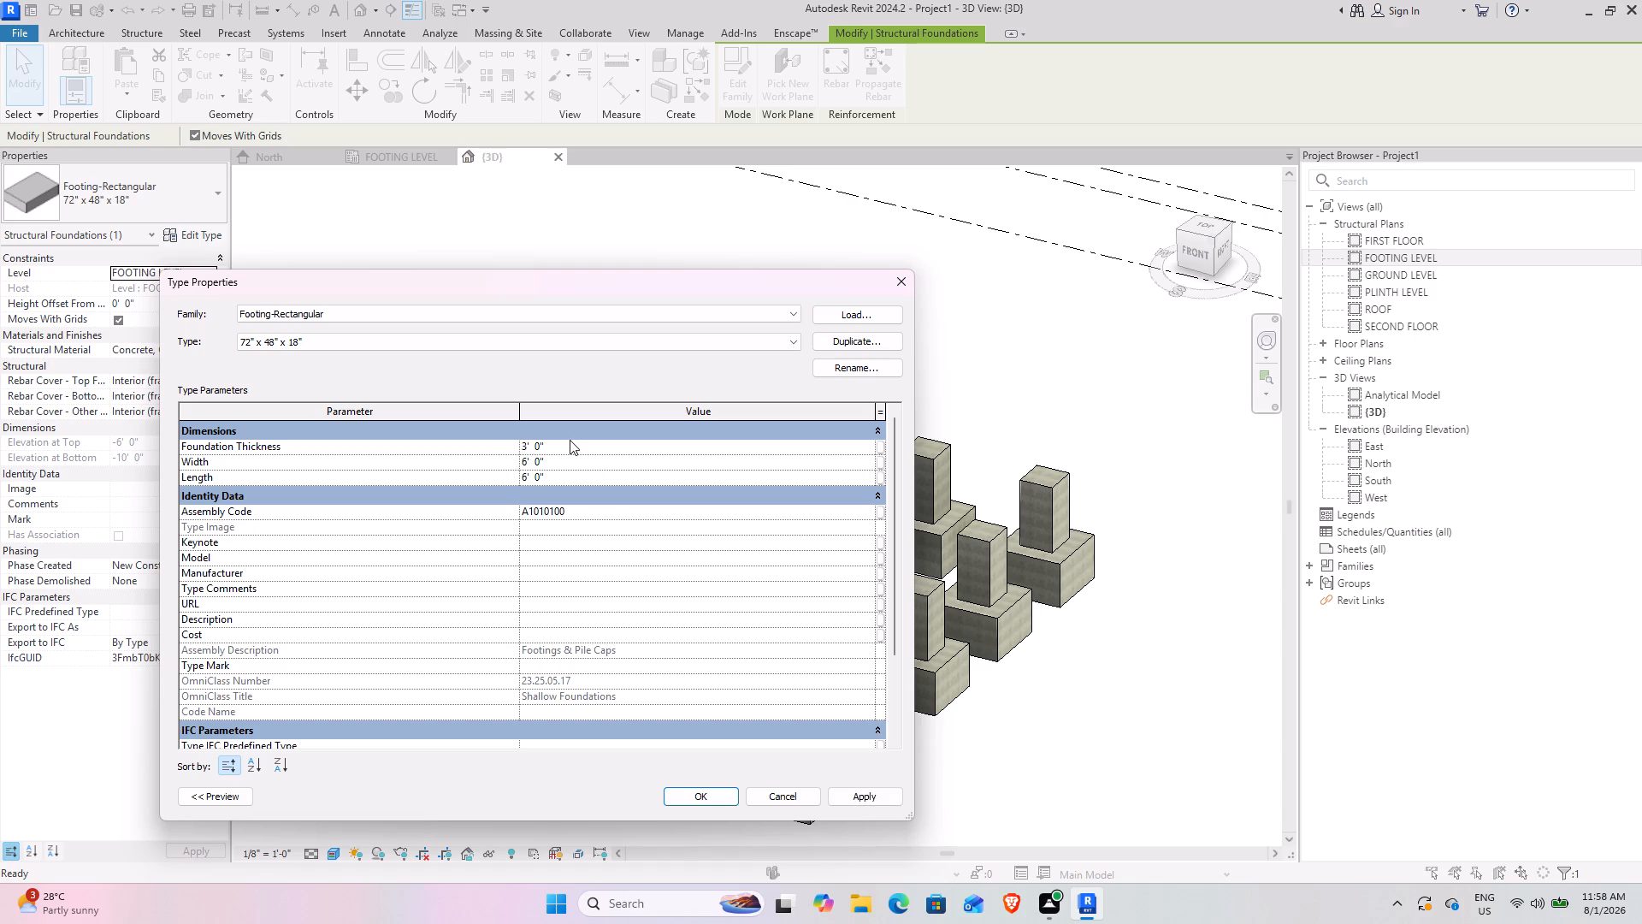
{"action": "left_click", "coordinate": [871, 792]}
{"action": "left_click", "coordinate": [701, 798]}
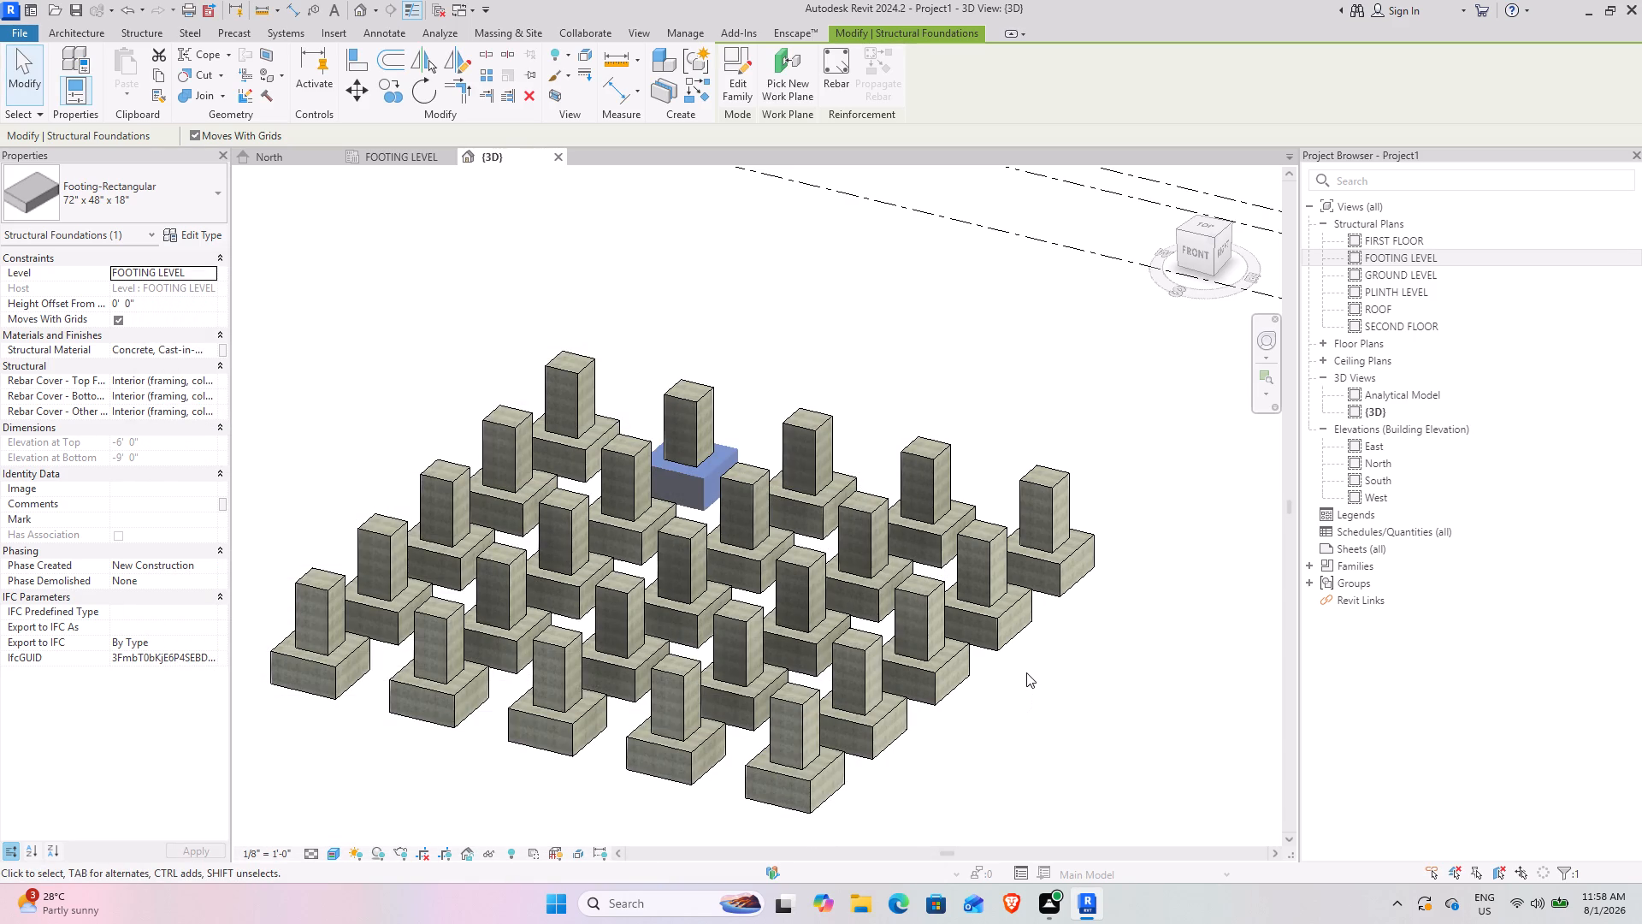
Examine the footings and columns from several angles in the 3D view, with the selected footing deselected.
{"action": "scroll", "coordinate": [1026, 672], "scroll_direction": "down", "scroll_amount": 2}
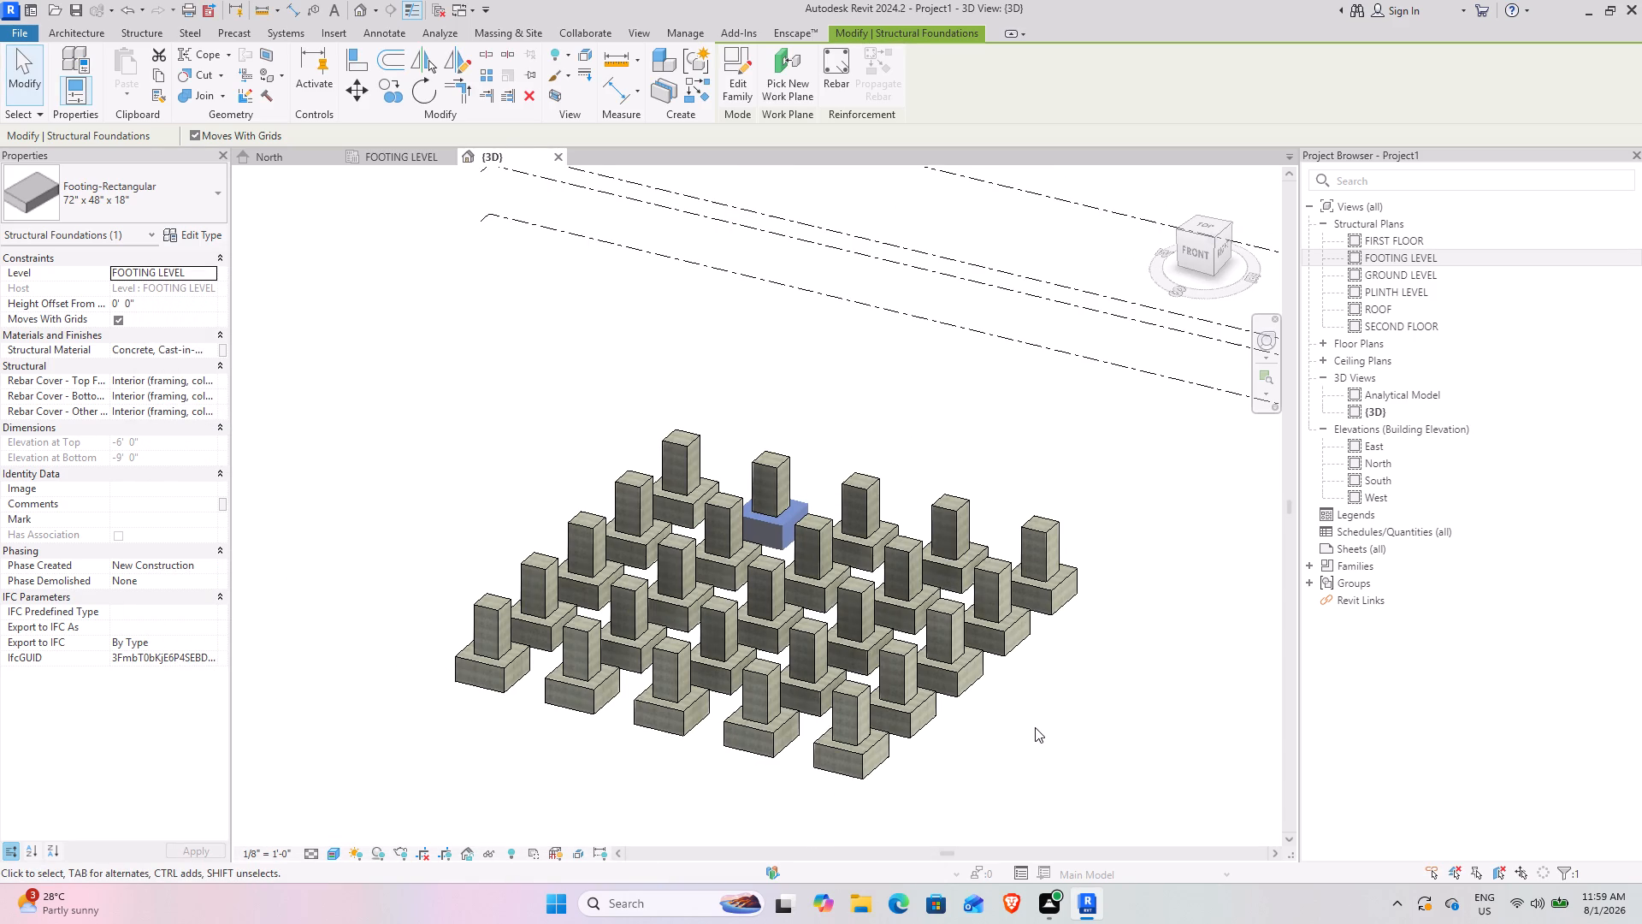
{"action": "middle_click_drag", "start_coordinate": [1035, 728], "coordinate": [738, 809], "text": "shift"}
{"action": "middle_click_drag", "start_coordinate": [650, 774], "coordinate": [784, 791], "text": "shift"}
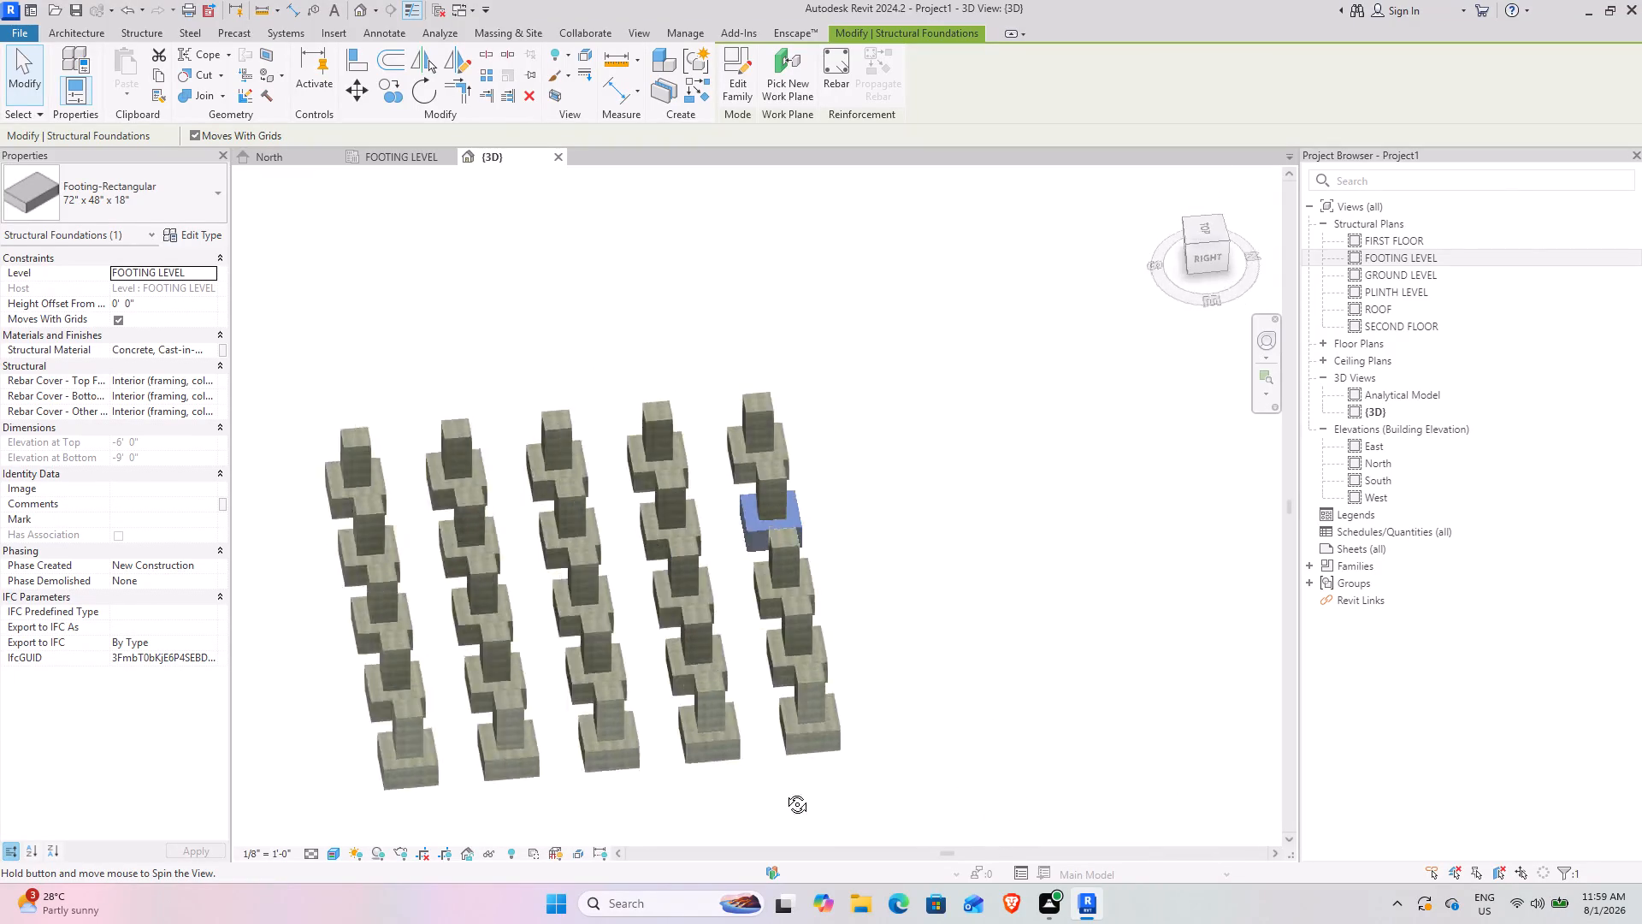
{"action": "middle_click_drag", "start_coordinate": [784, 791], "coordinate": [905, 656], "text": "shift"}
{"action": "scroll", "coordinate": [793, 663], "scroll_direction": "up", "scroll_amount": 3}
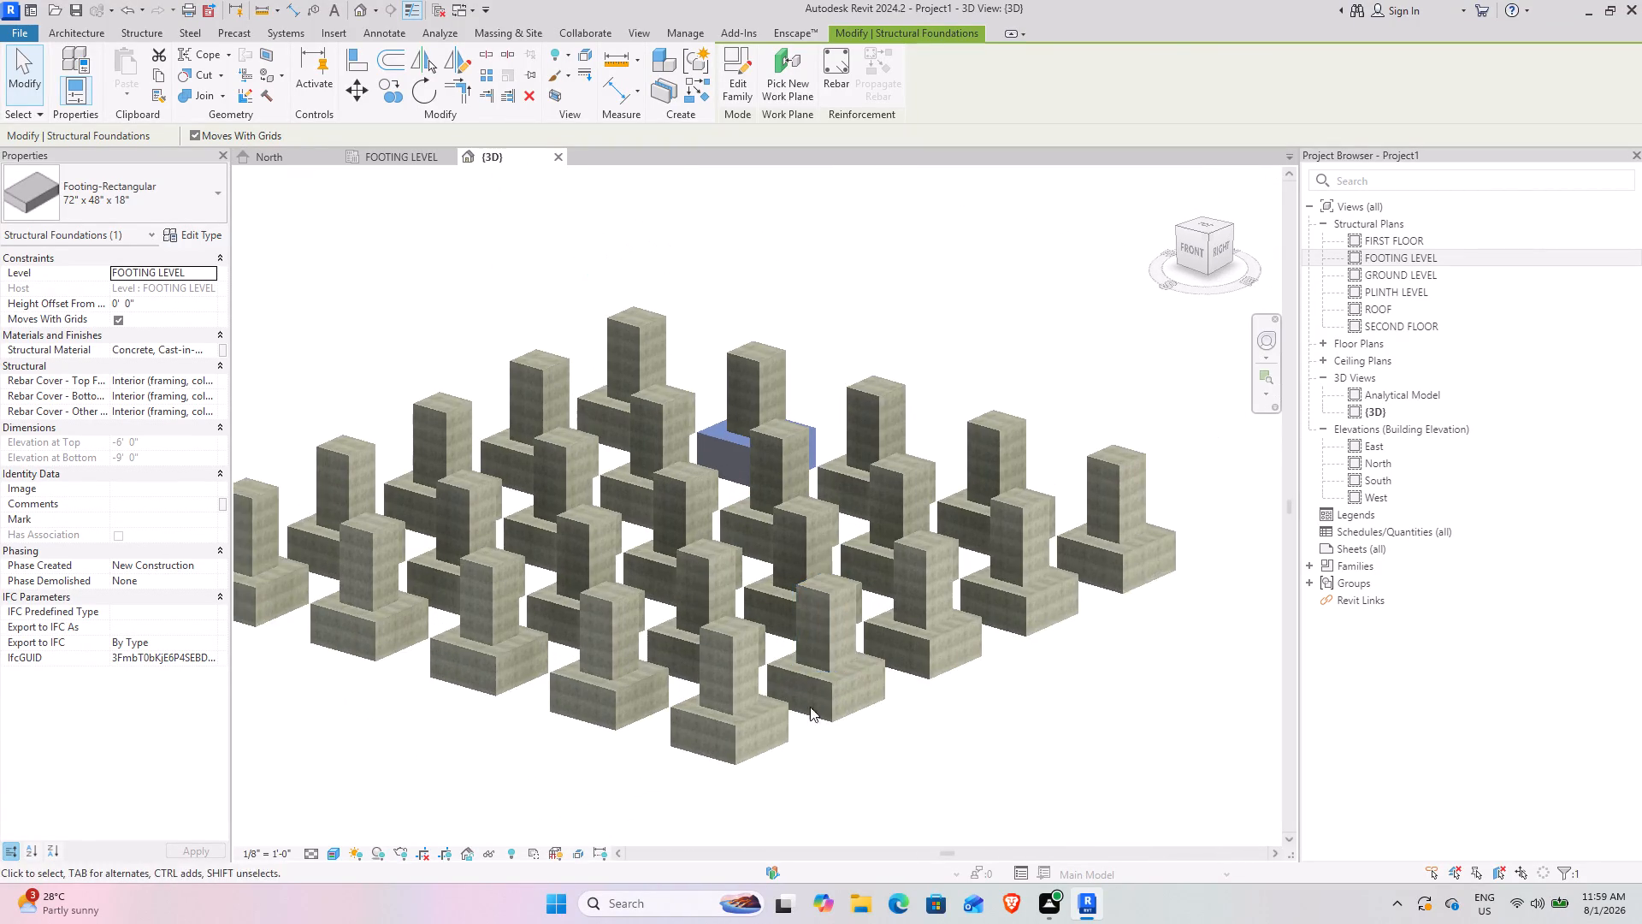
{"action": "scroll", "coordinate": [810, 707], "scroll_direction": "up", "scroll_amount": 1}
{"action": "middle_click_drag", "start_coordinate": [783, 728], "coordinate": [736, 757], "text": "shift"}
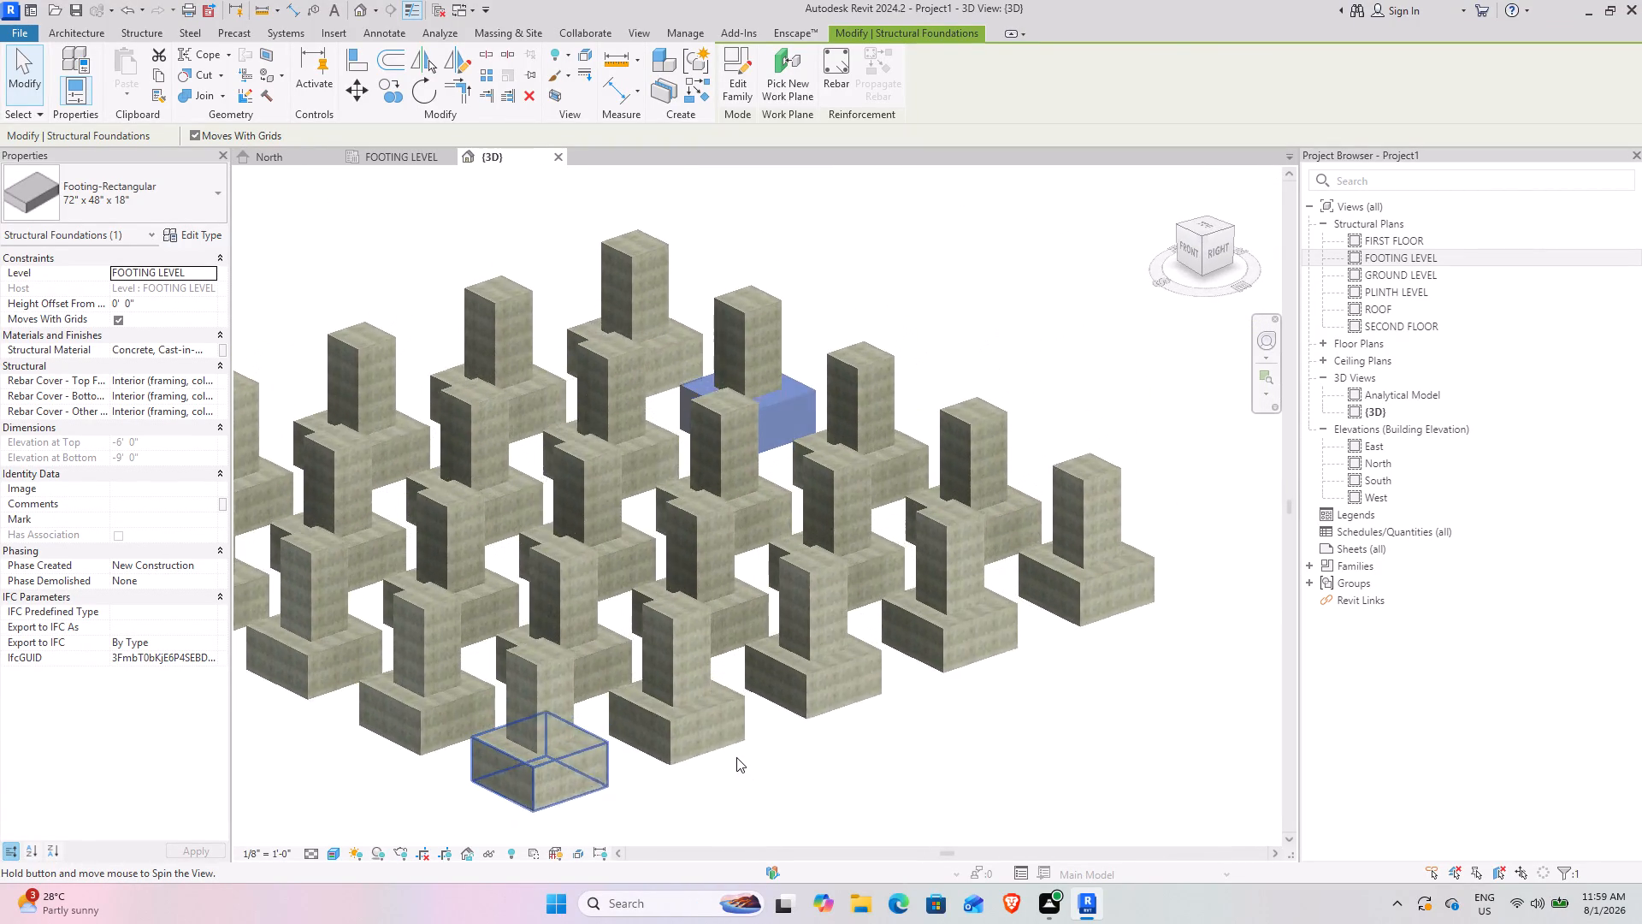
{"action": "middle_click_drag", "start_coordinate": [736, 757], "coordinate": [736, 756], "text": "shift"}
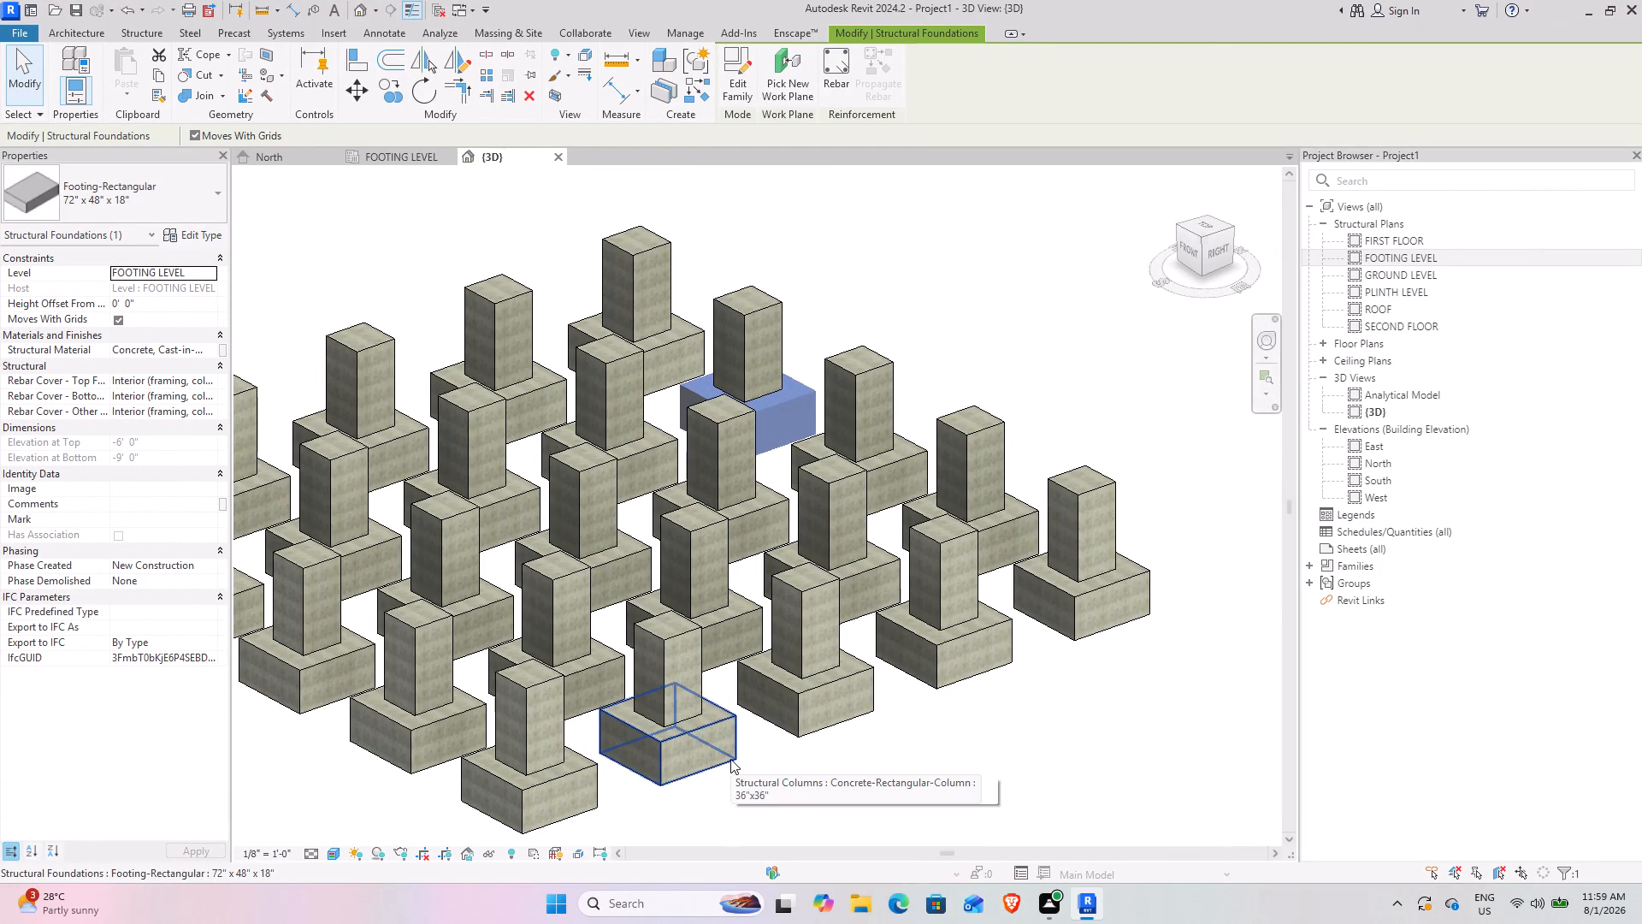
{"action": "middle_click_drag", "start_coordinate": [594, 727], "coordinate": [811, 610]}
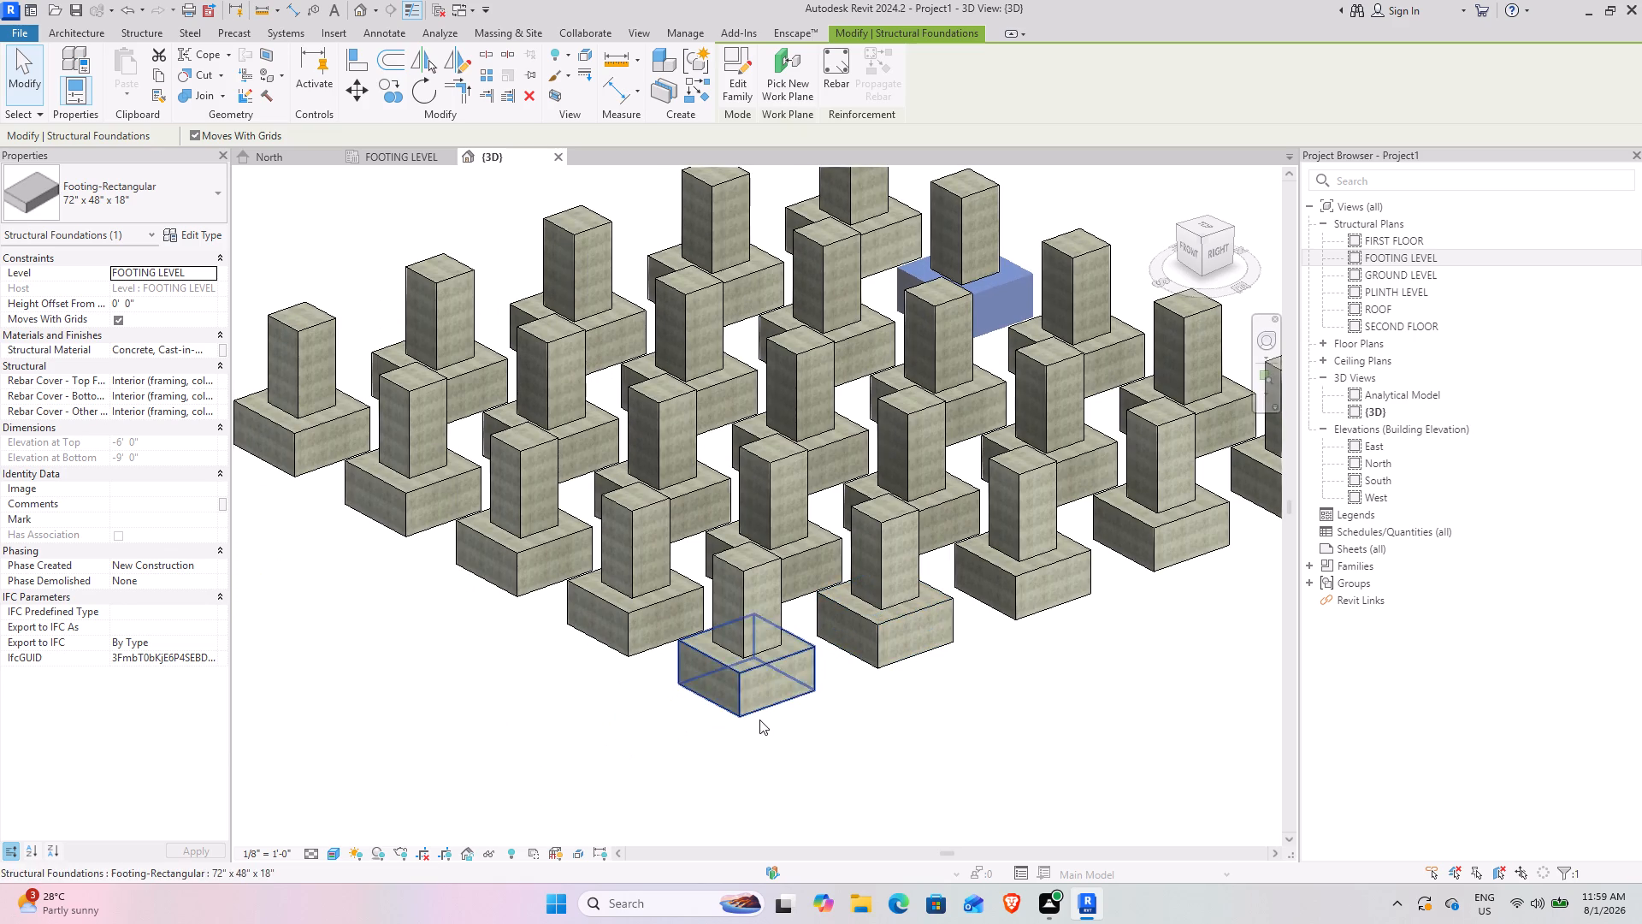
{"action": "left_click", "coordinate": [762, 723]}
{"action": "scroll", "coordinate": [1019, 620], "scroll_direction": "down", "scroll_amount": 3}
{"action": "middle_click_drag", "start_coordinate": [1085, 707], "coordinate": [973, 731]}
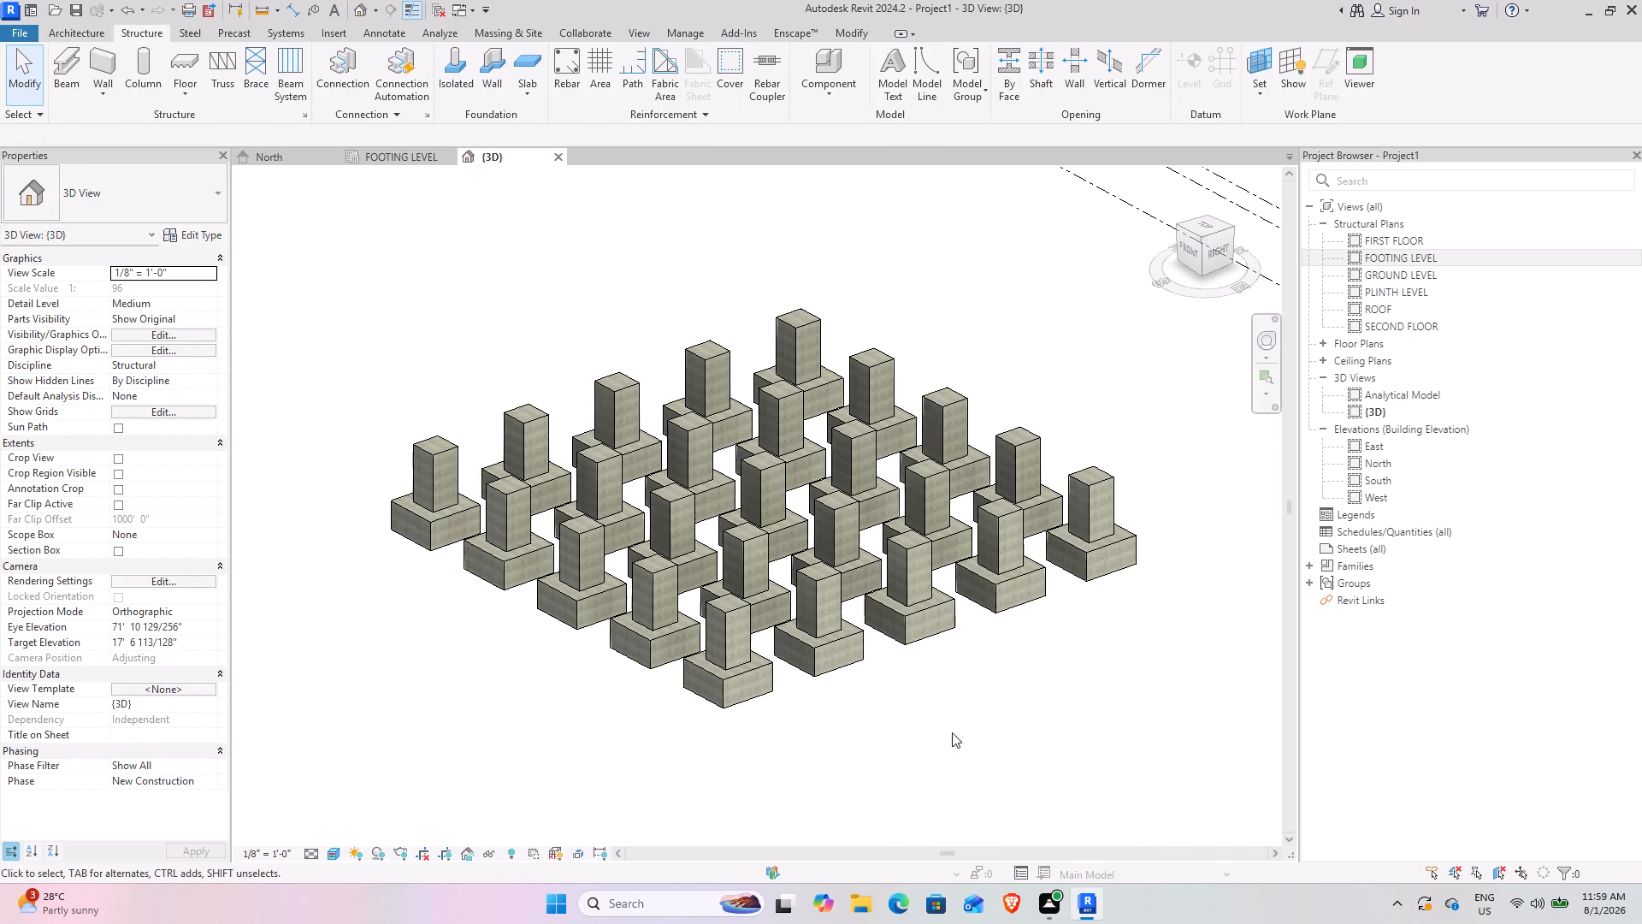
In the FOOTING LEVEL plan, draw a building section along grid 12, cutting through the footing and column at grid 1.
{"action": "left_click", "coordinate": [396, 156]}
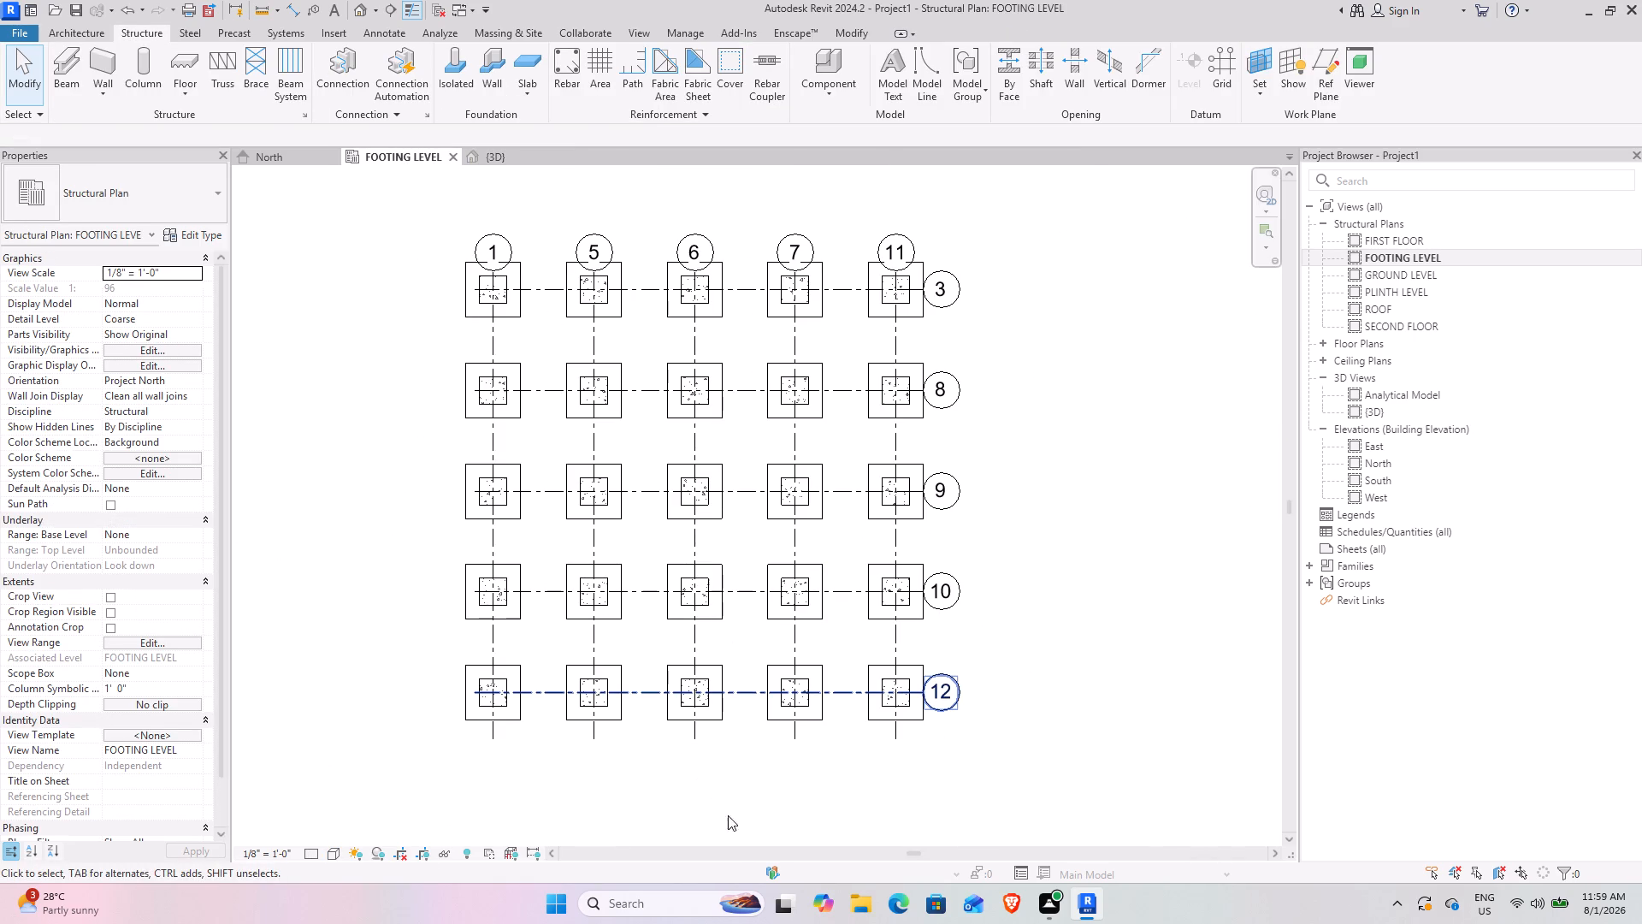
{"action": "left_click", "coordinate": [518, 718]}
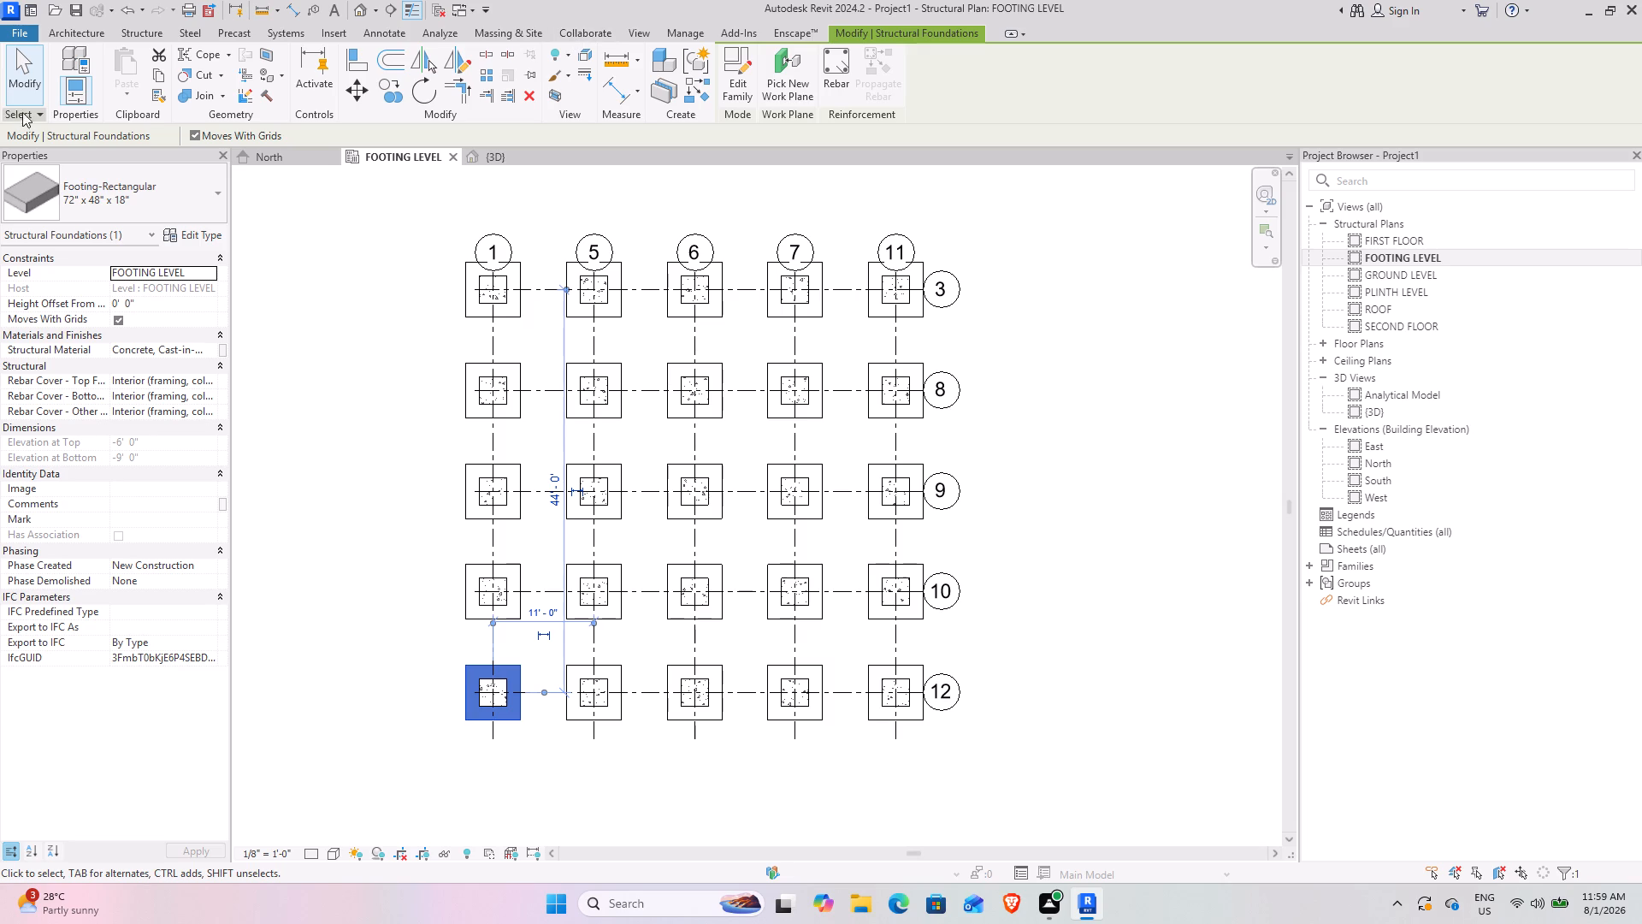
{"action": "left_click", "coordinate": [150, 36]}
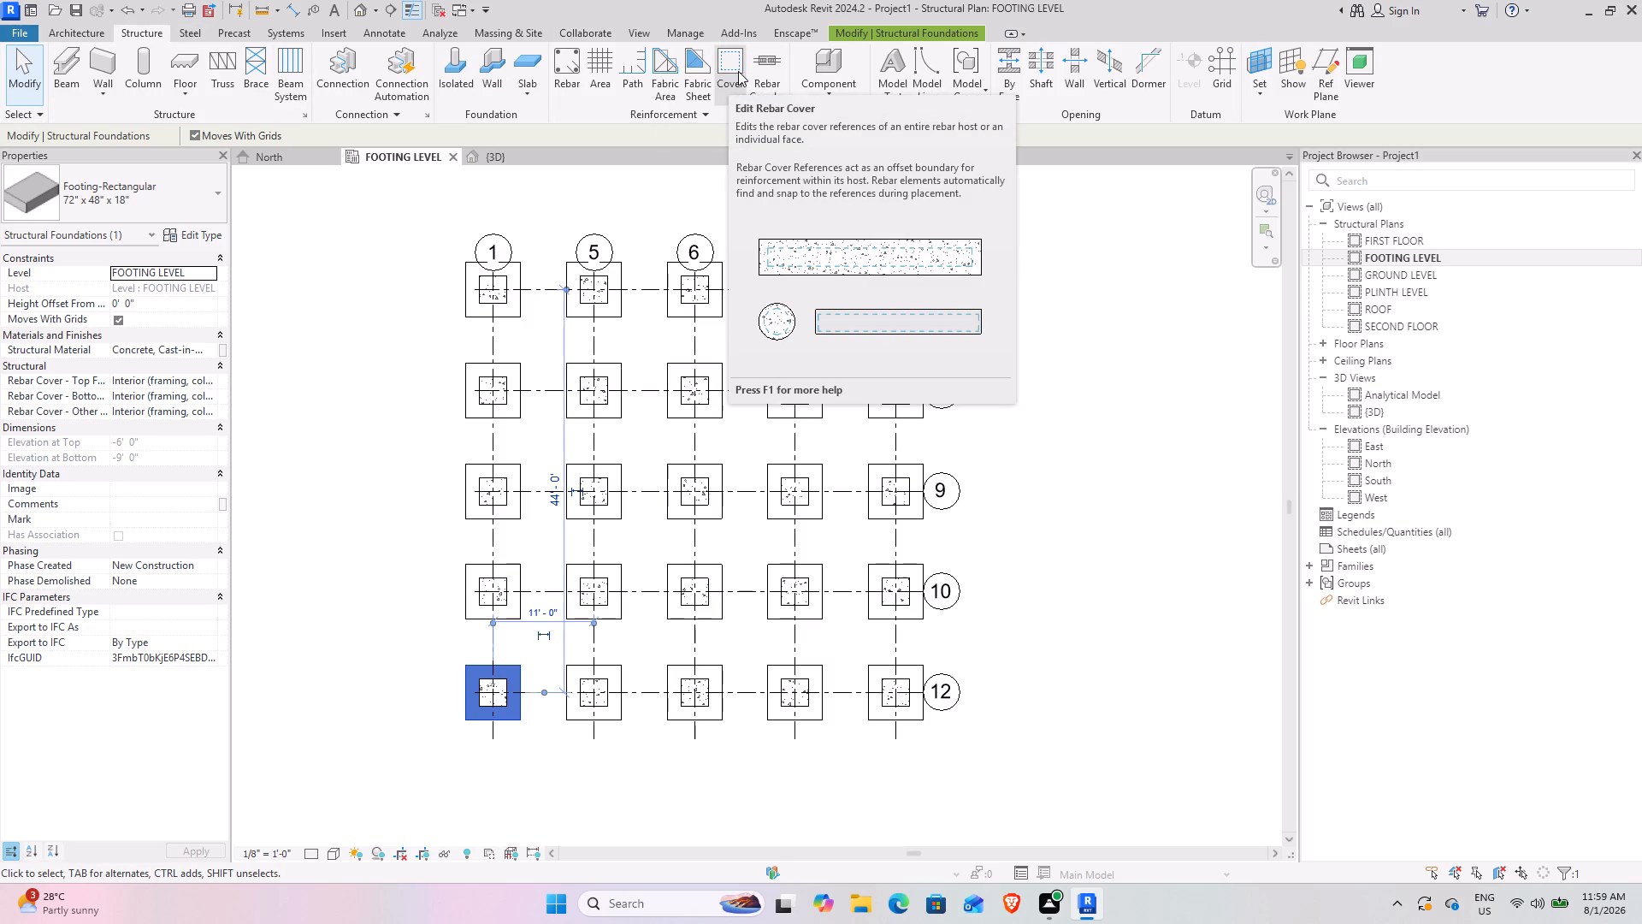
{"action": "left_click", "coordinate": [587, 803]}
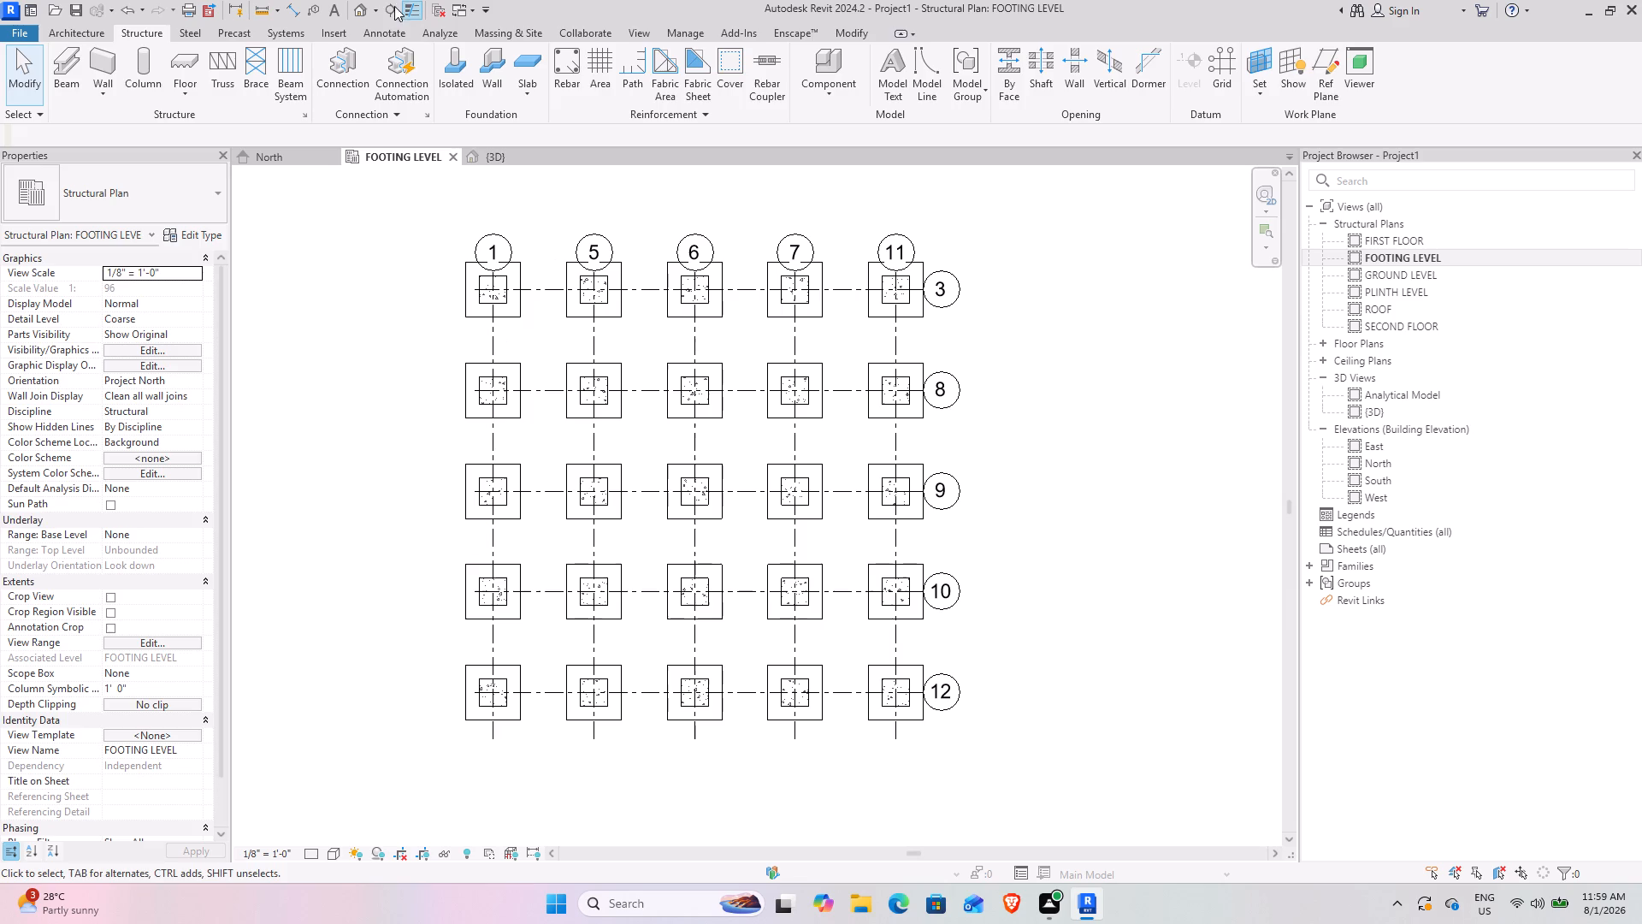
{"action": "left_click", "coordinate": [393, 2]}
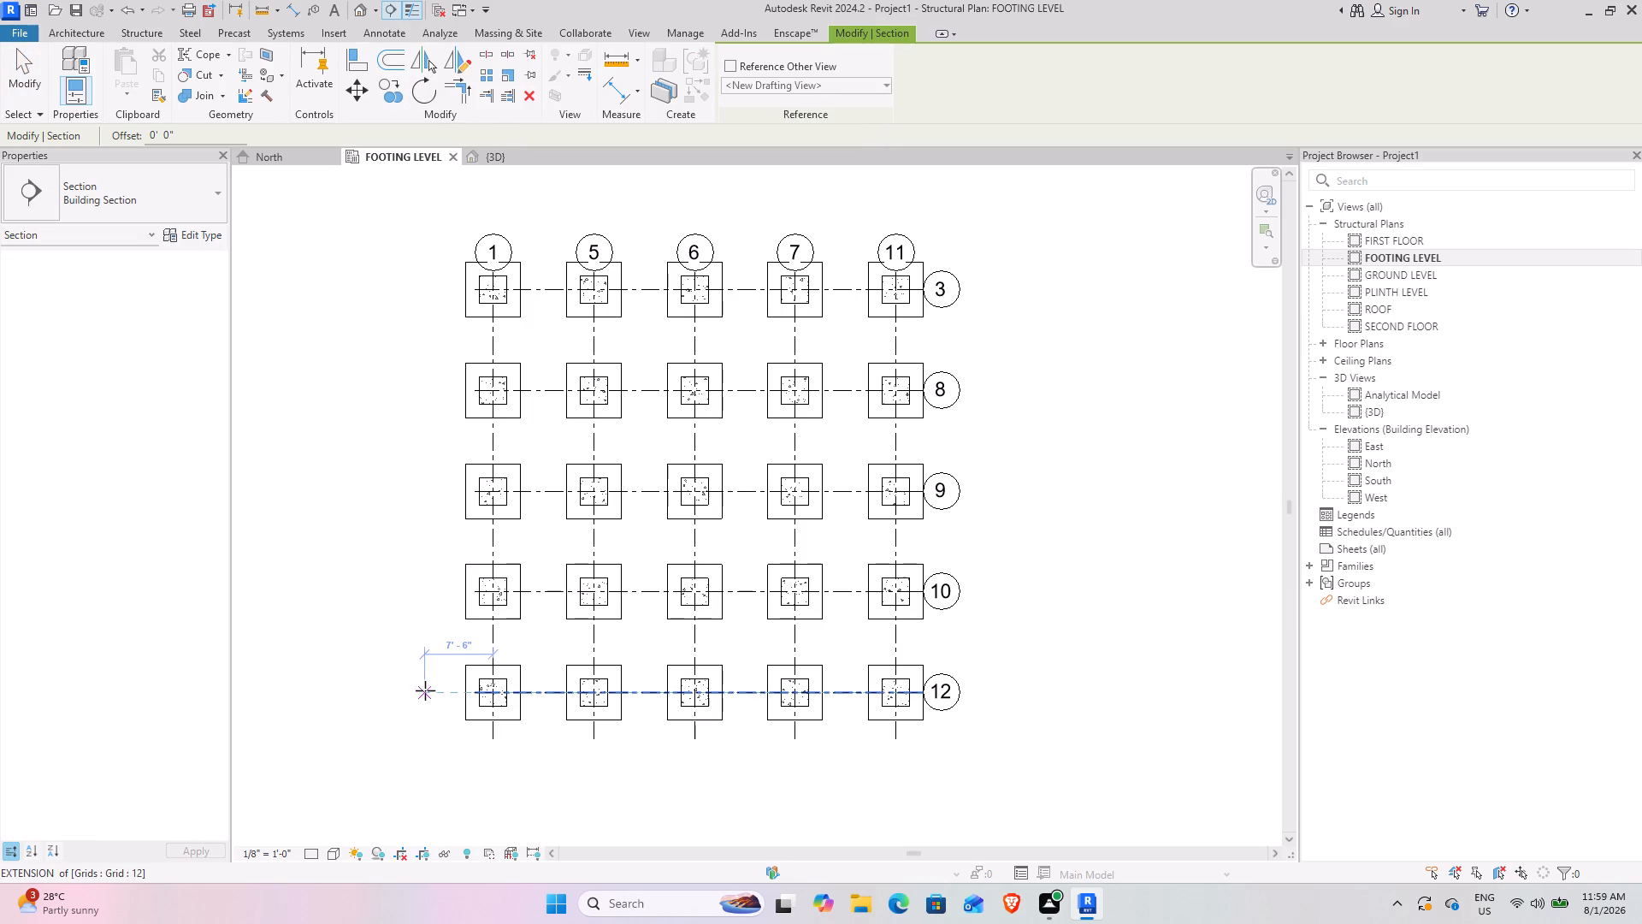
{"action": "left_click", "coordinate": [416, 688]}
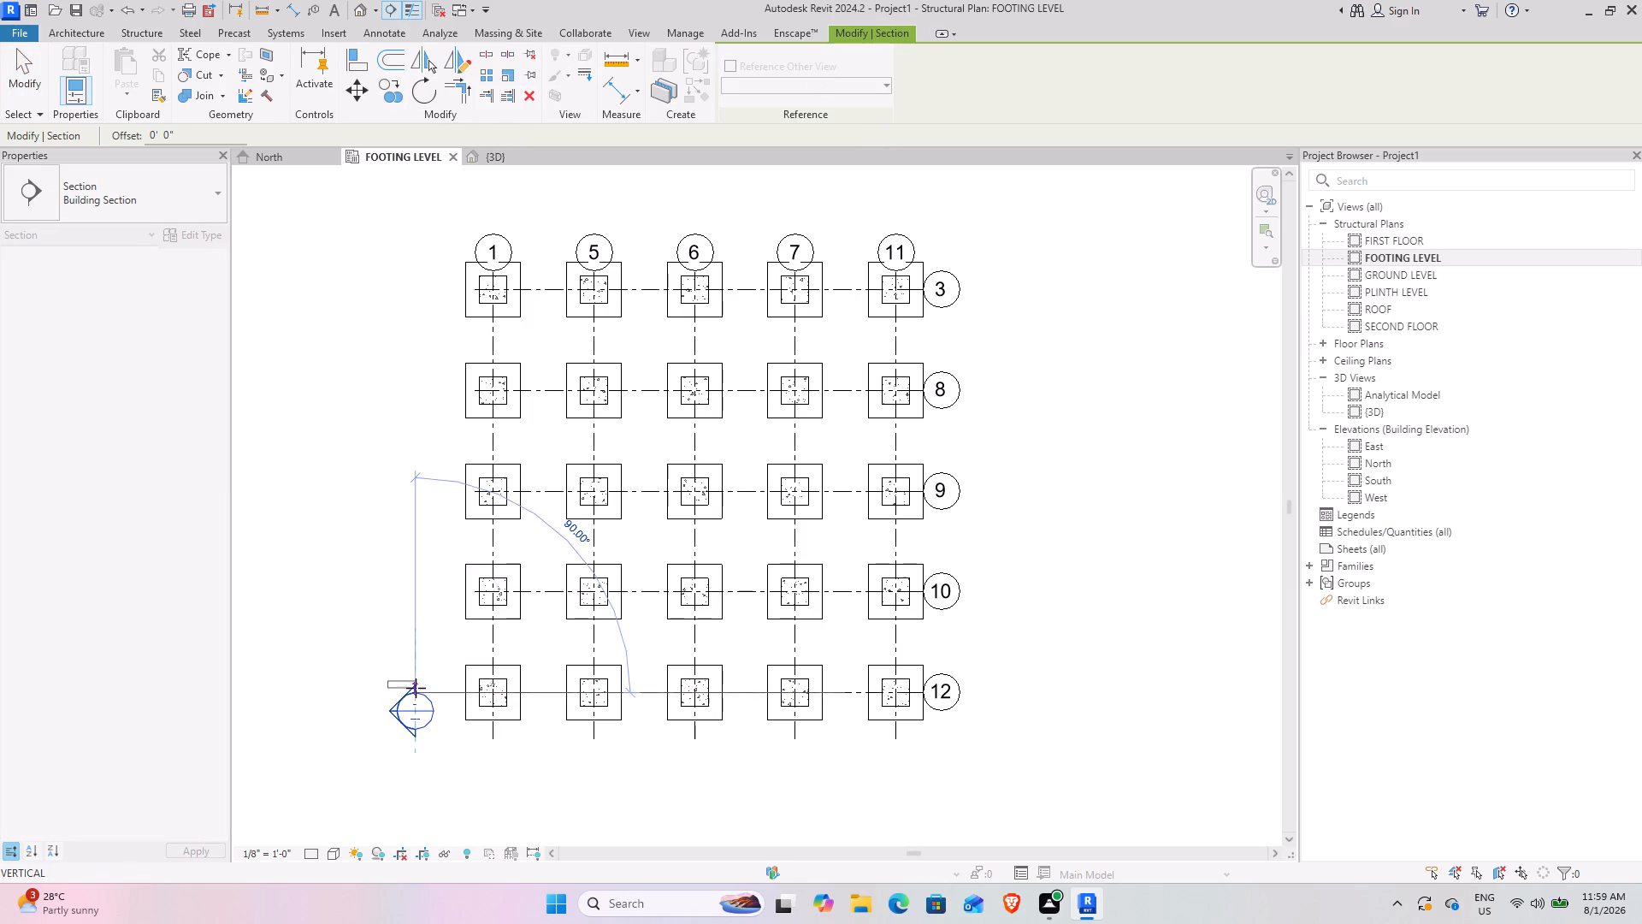
{"action": "left_click", "coordinate": [554, 701]}
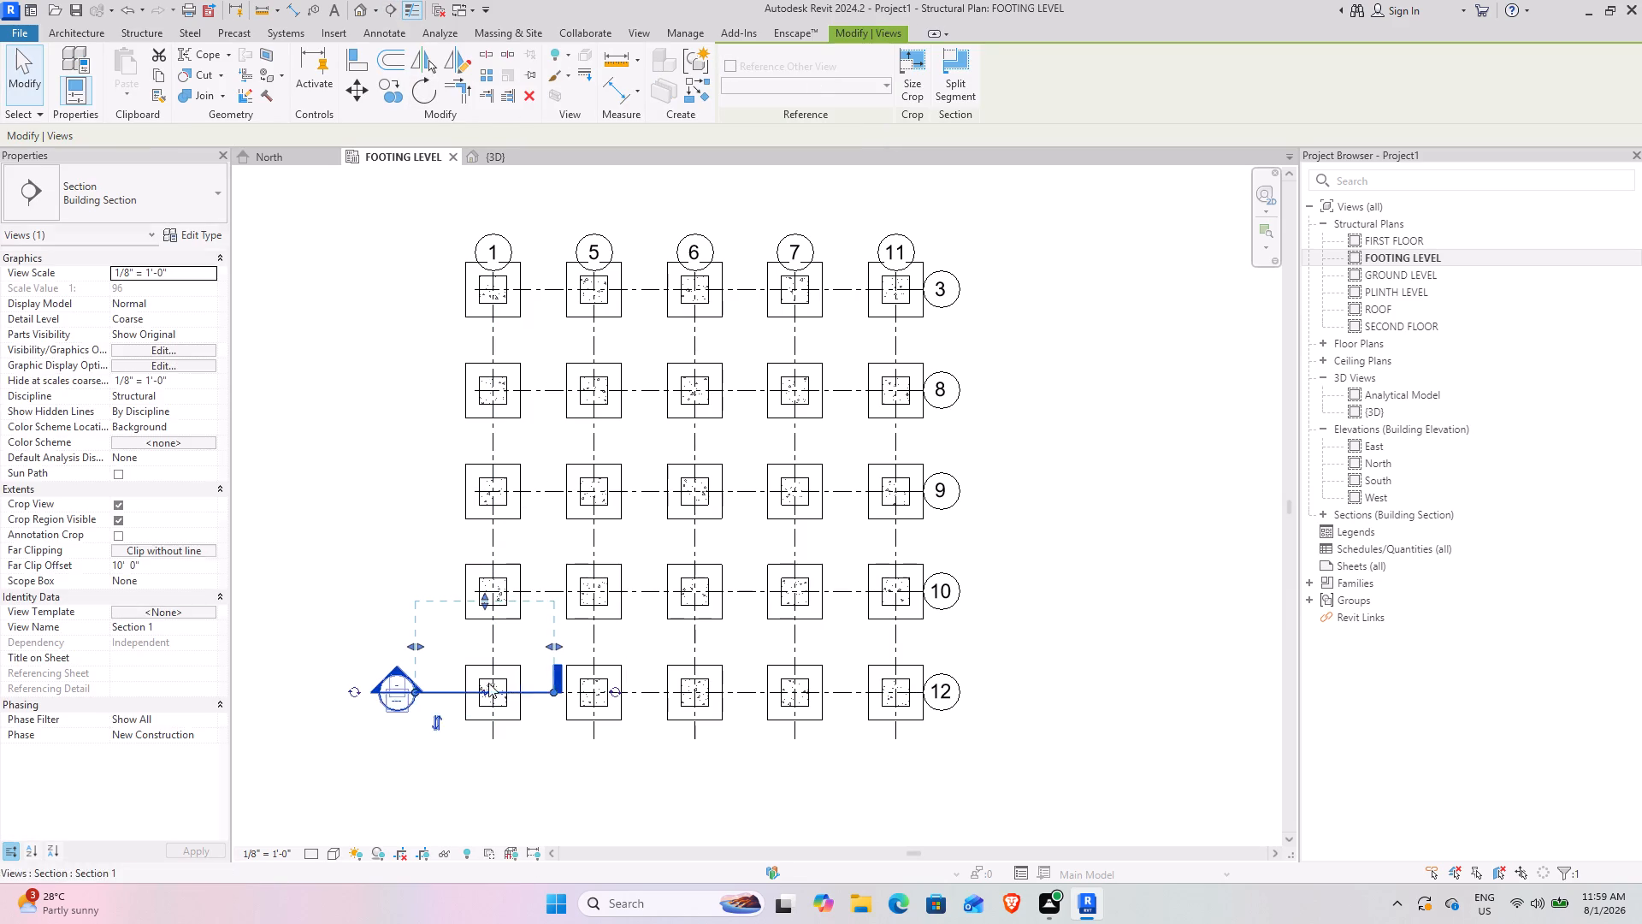
Open the new section's view from its marker and examine the footing and column in section.
{"action": "right_click", "coordinate": [405, 693]}
{"action": "left_click", "coordinate": [491, 275]}
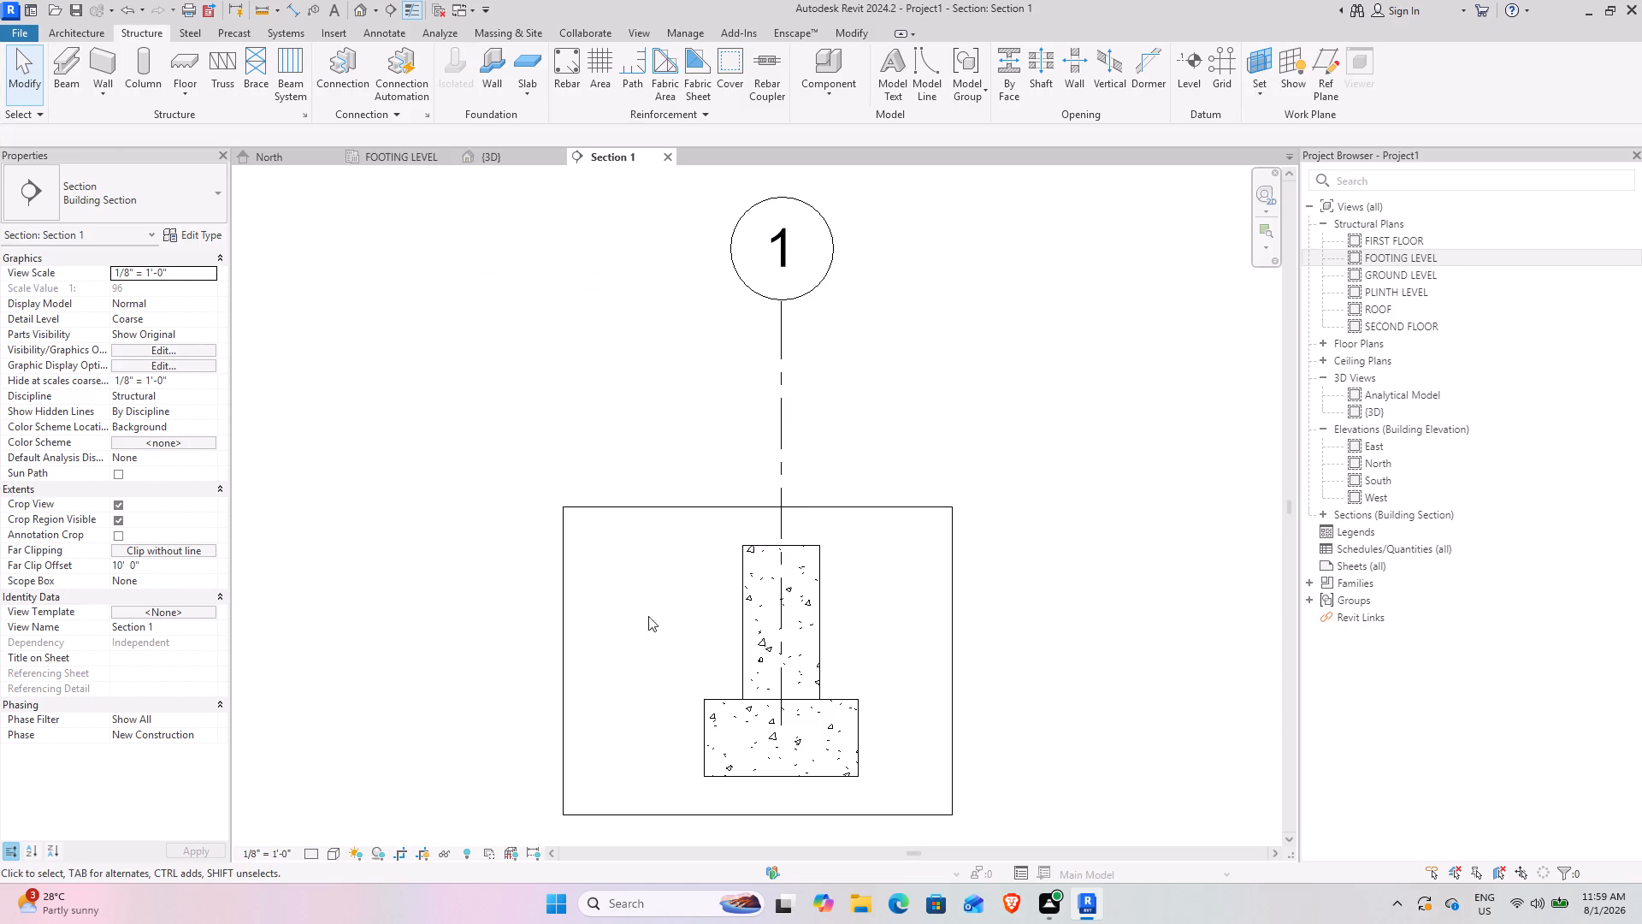
{"action": "middle_click_drag", "start_coordinate": [842, 738], "coordinate": [771, 667]}
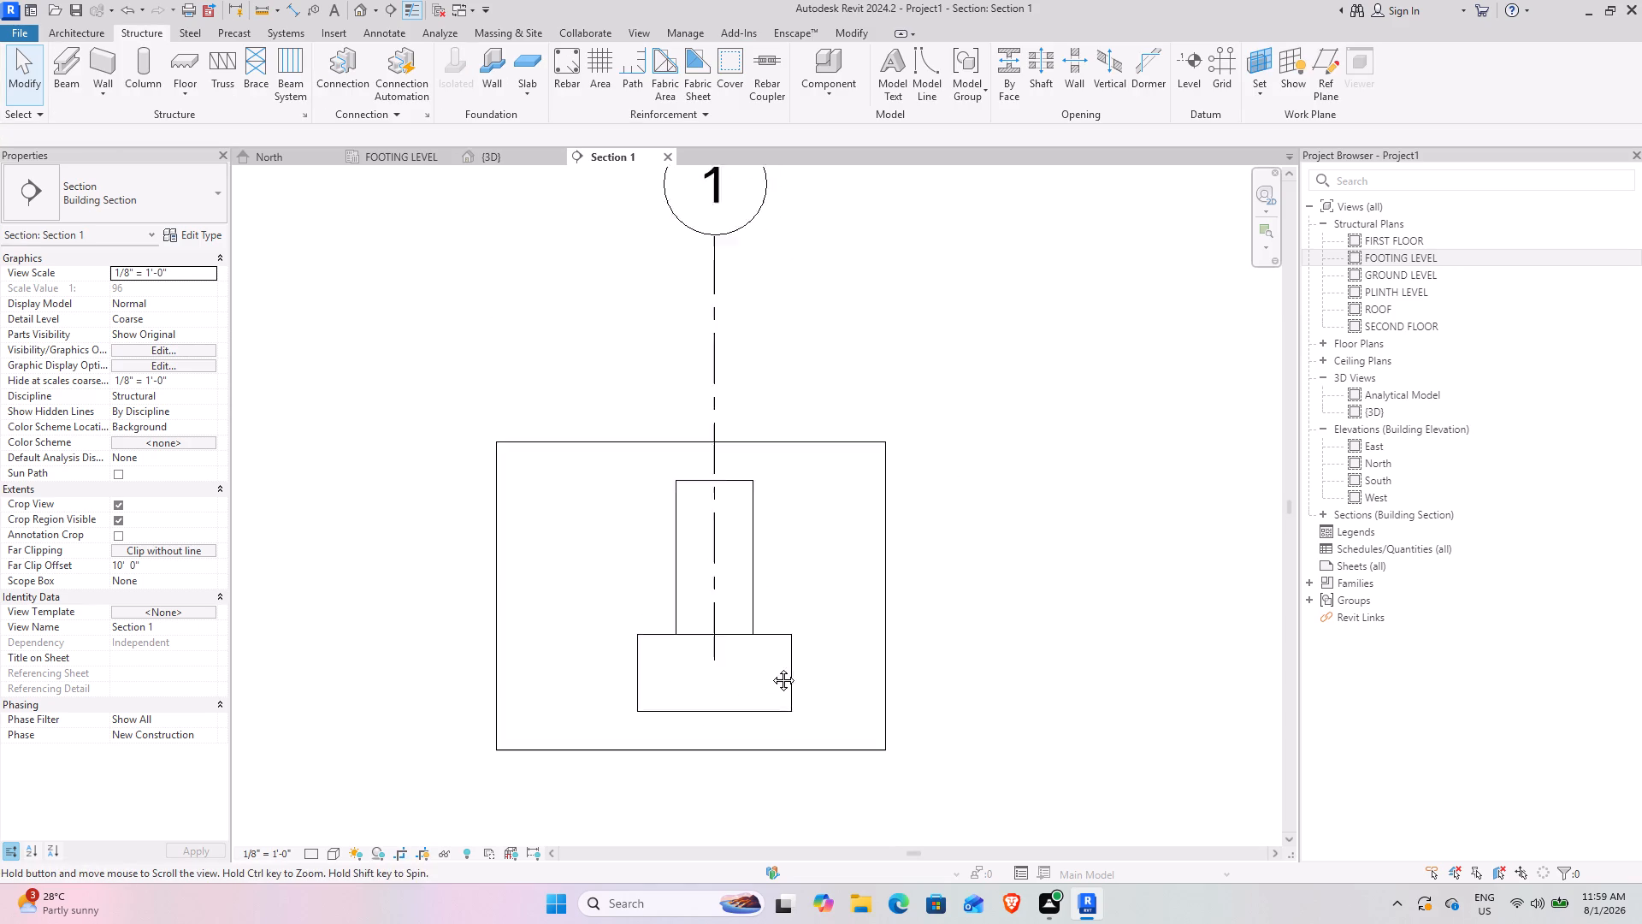
{"action": "middle_click_drag", "start_coordinate": [771, 667], "coordinate": [724, 607]}
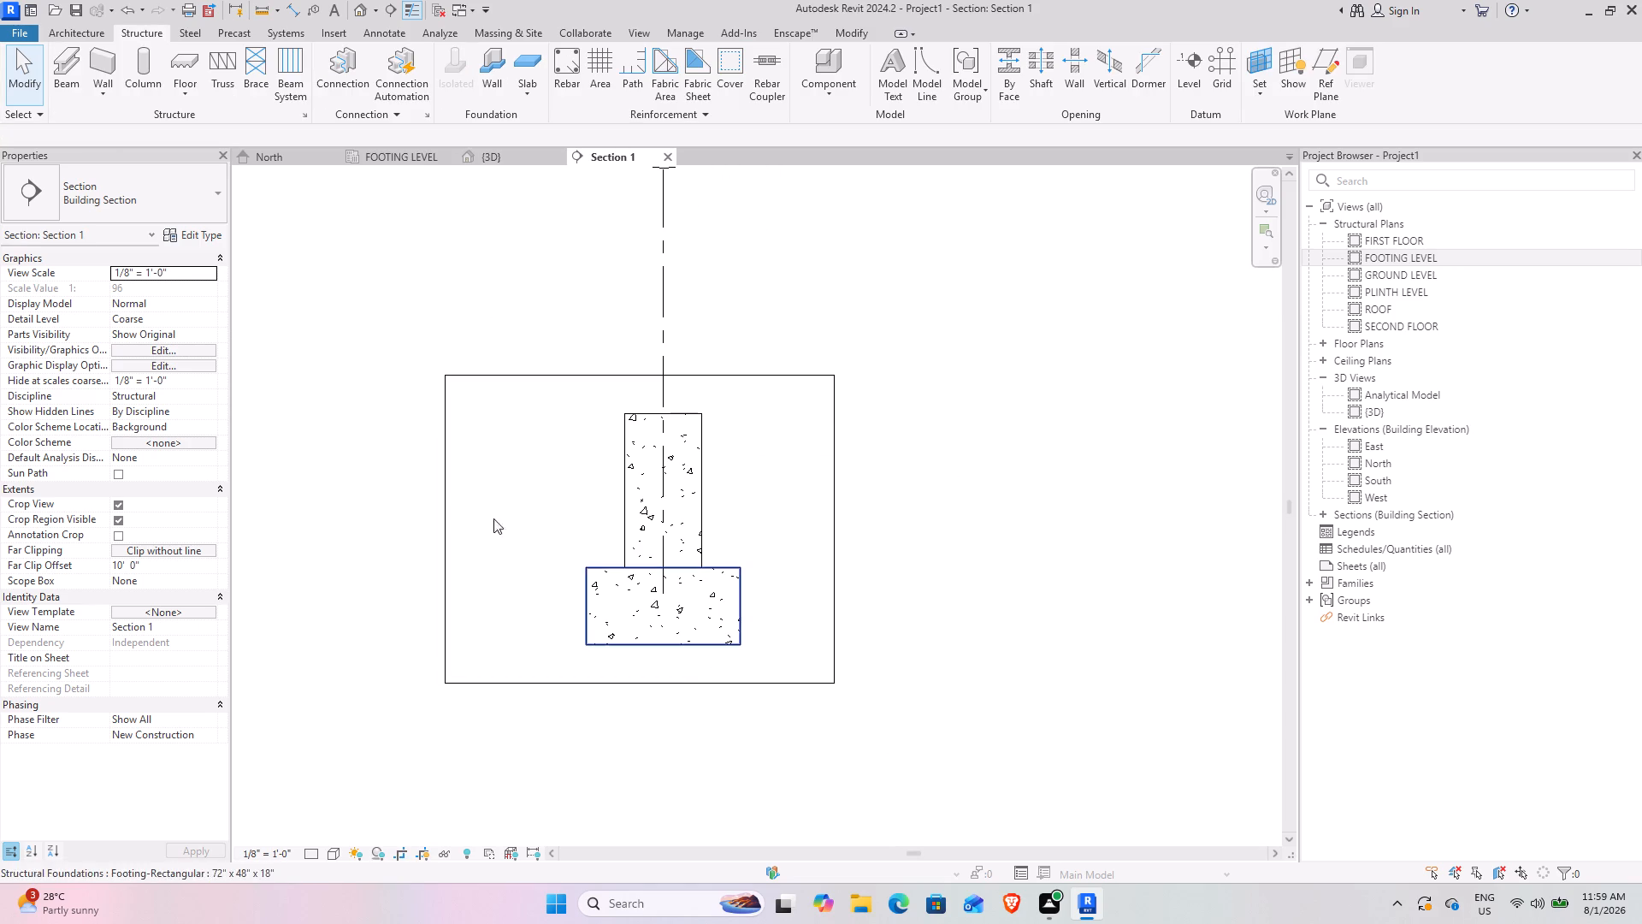
In the FOOTING LEVEL plan, delete the footings and columns on grid 1 at grids 10 and 8.
{"action": "left_click", "coordinate": [503, 151]}
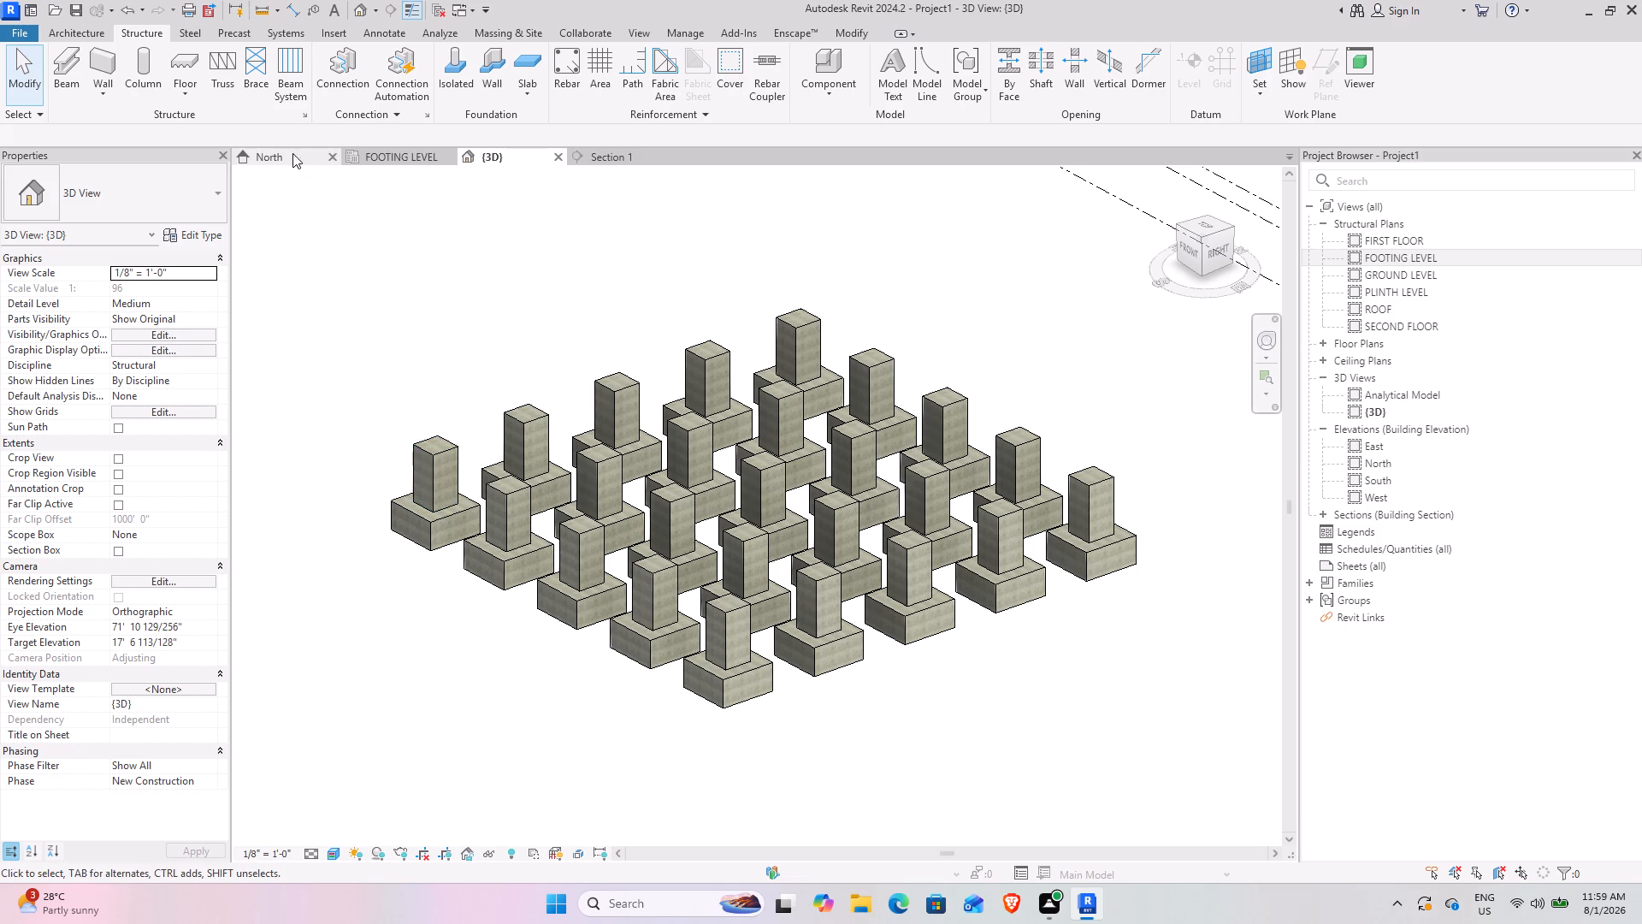
{"action": "left_click", "coordinate": [408, 158]}
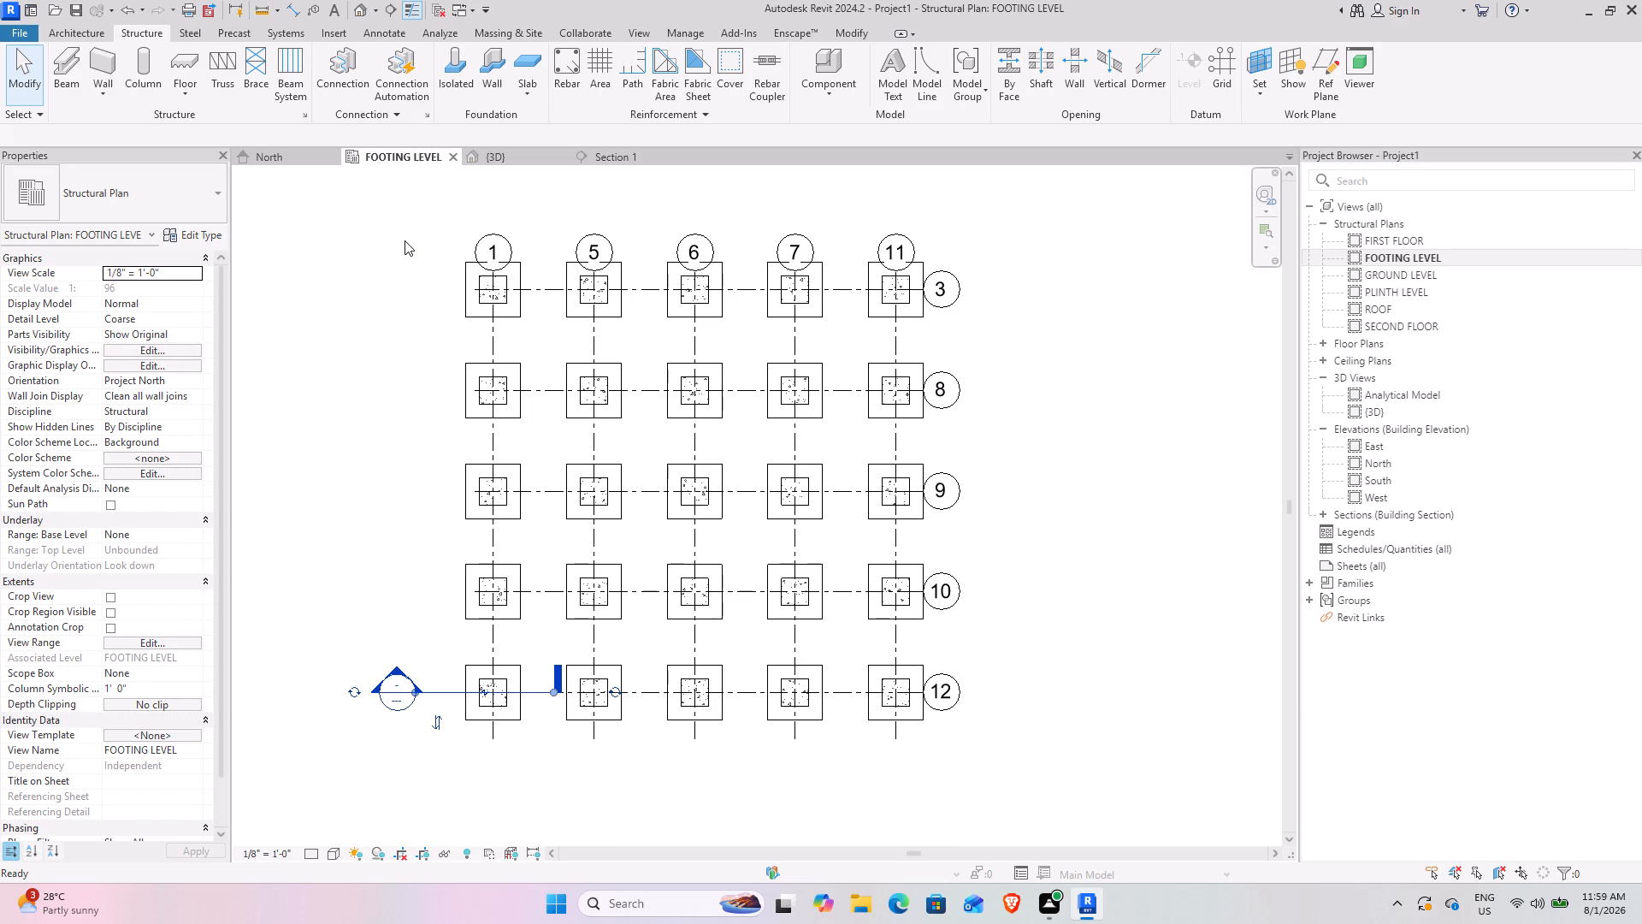
{"action": "key", "text": "Escape"}
{"action": "key", "text": "Escape"}
{"action": "key", "text": "Escape"}
{"action": "key", "text": "Escape"}
{"action": "key", "text": "Escape"}
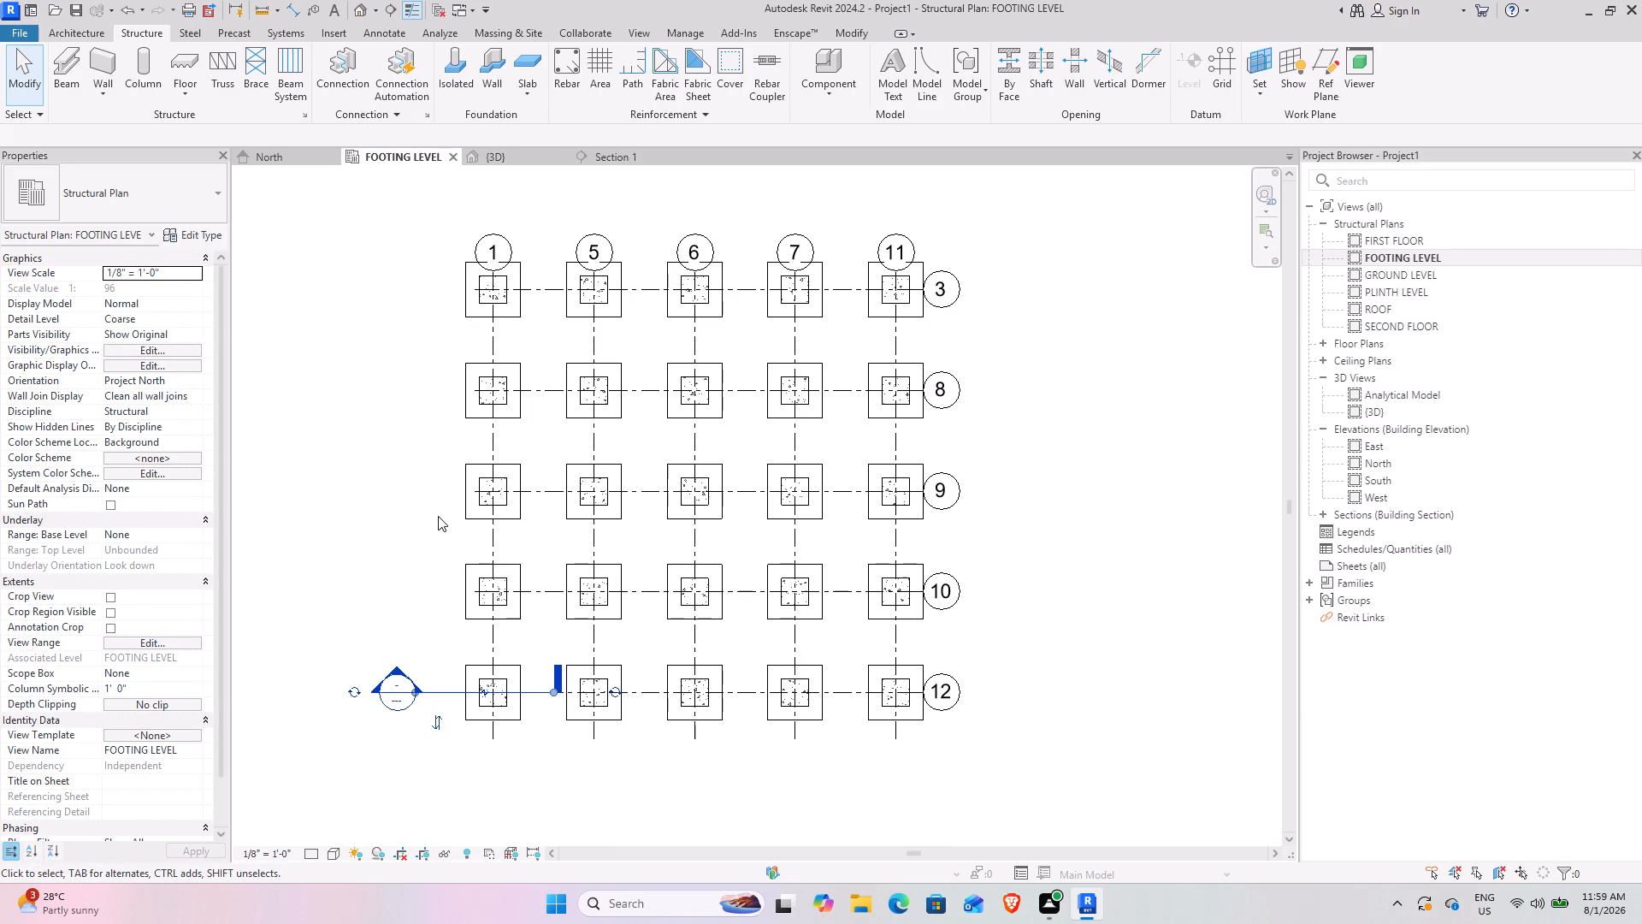
{"action": "left_click_drag", "start_coordinate": [439, 522], "coordinate": [545, 645]}
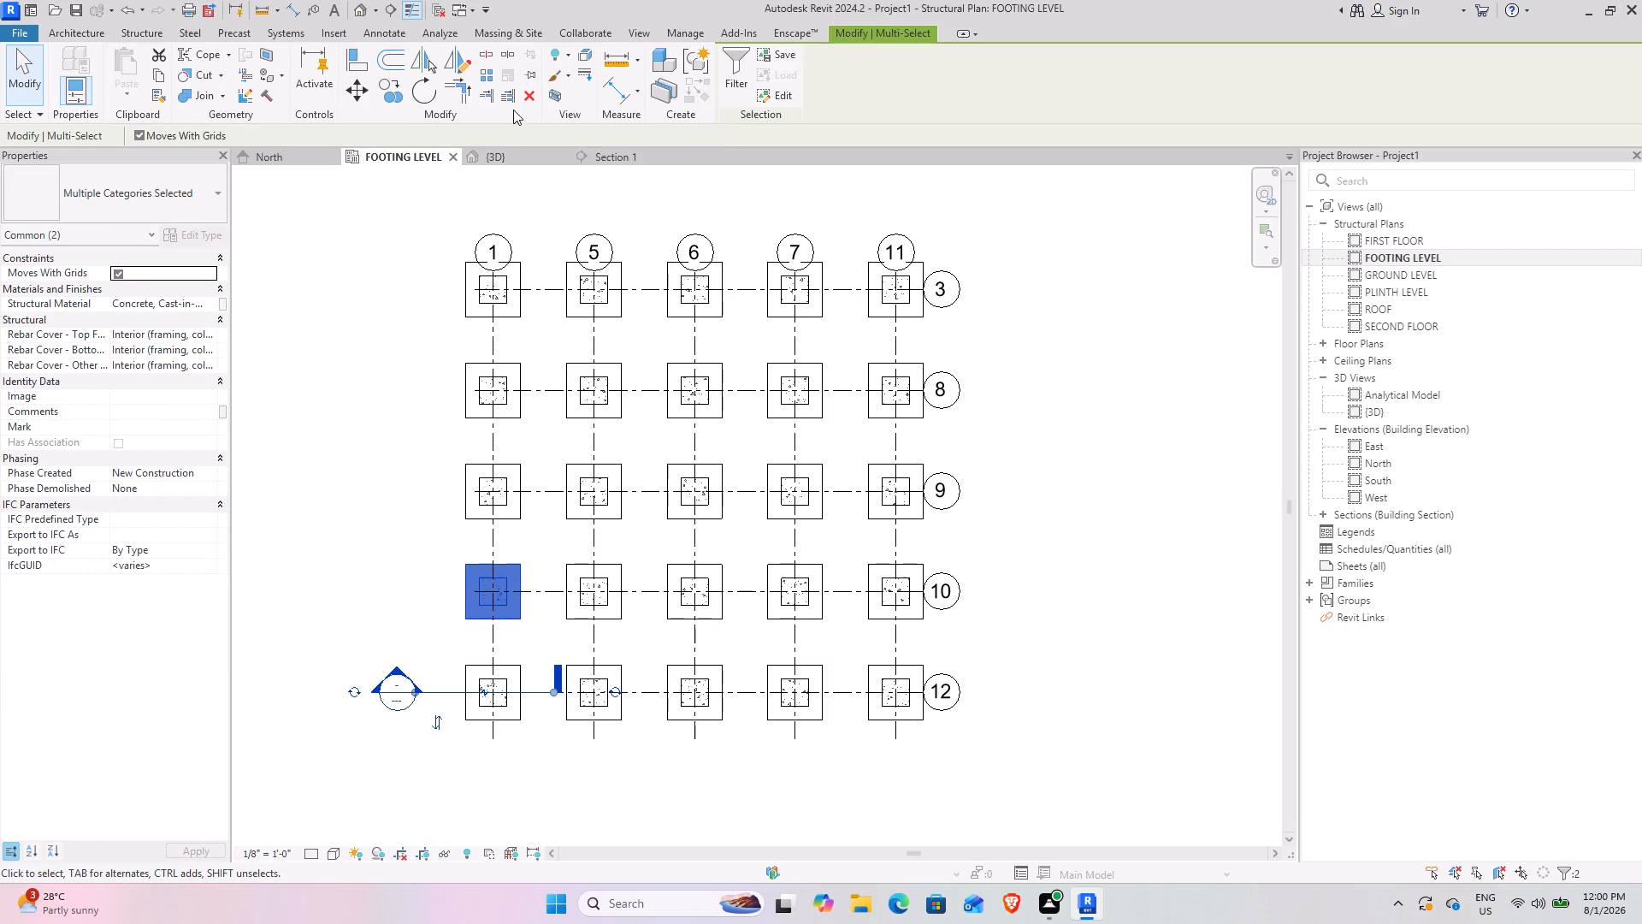
{"action": "left_click", "coordinate": [531, 95]}
{"action": "left_click_drag", "start_coordinate": [427, 325], "coordinate": [529, 416]}
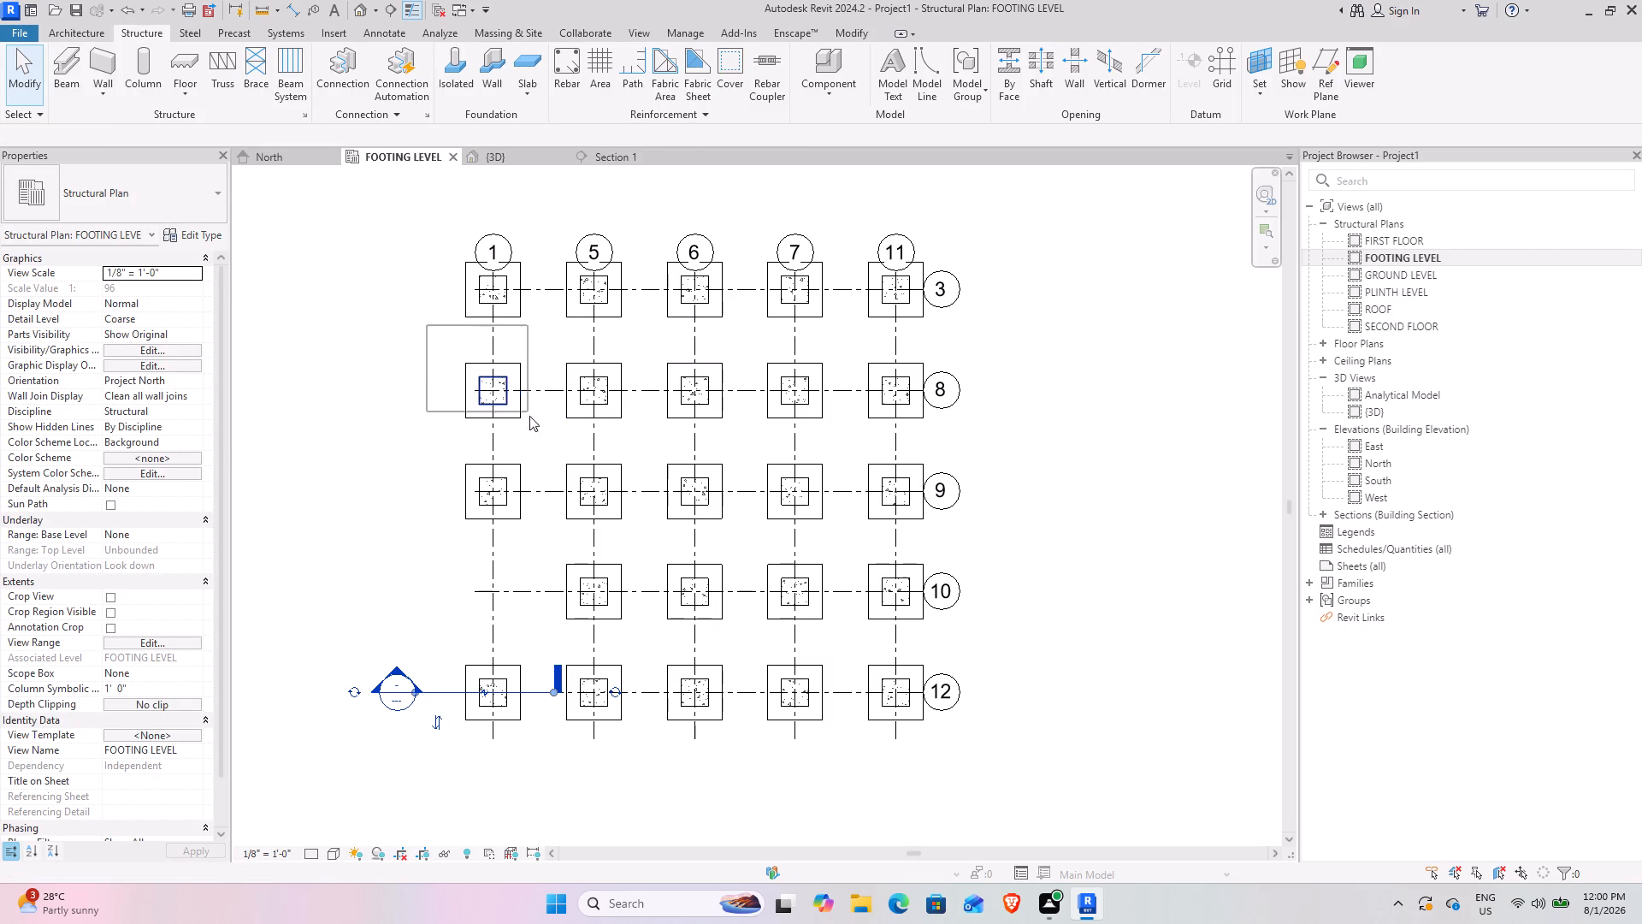
{"action": "left_click_drag", "start_coordinate": [529, 416], "coordinate": [540, 440]}
{"action": "left_click", "coordinate": [533, 96]}
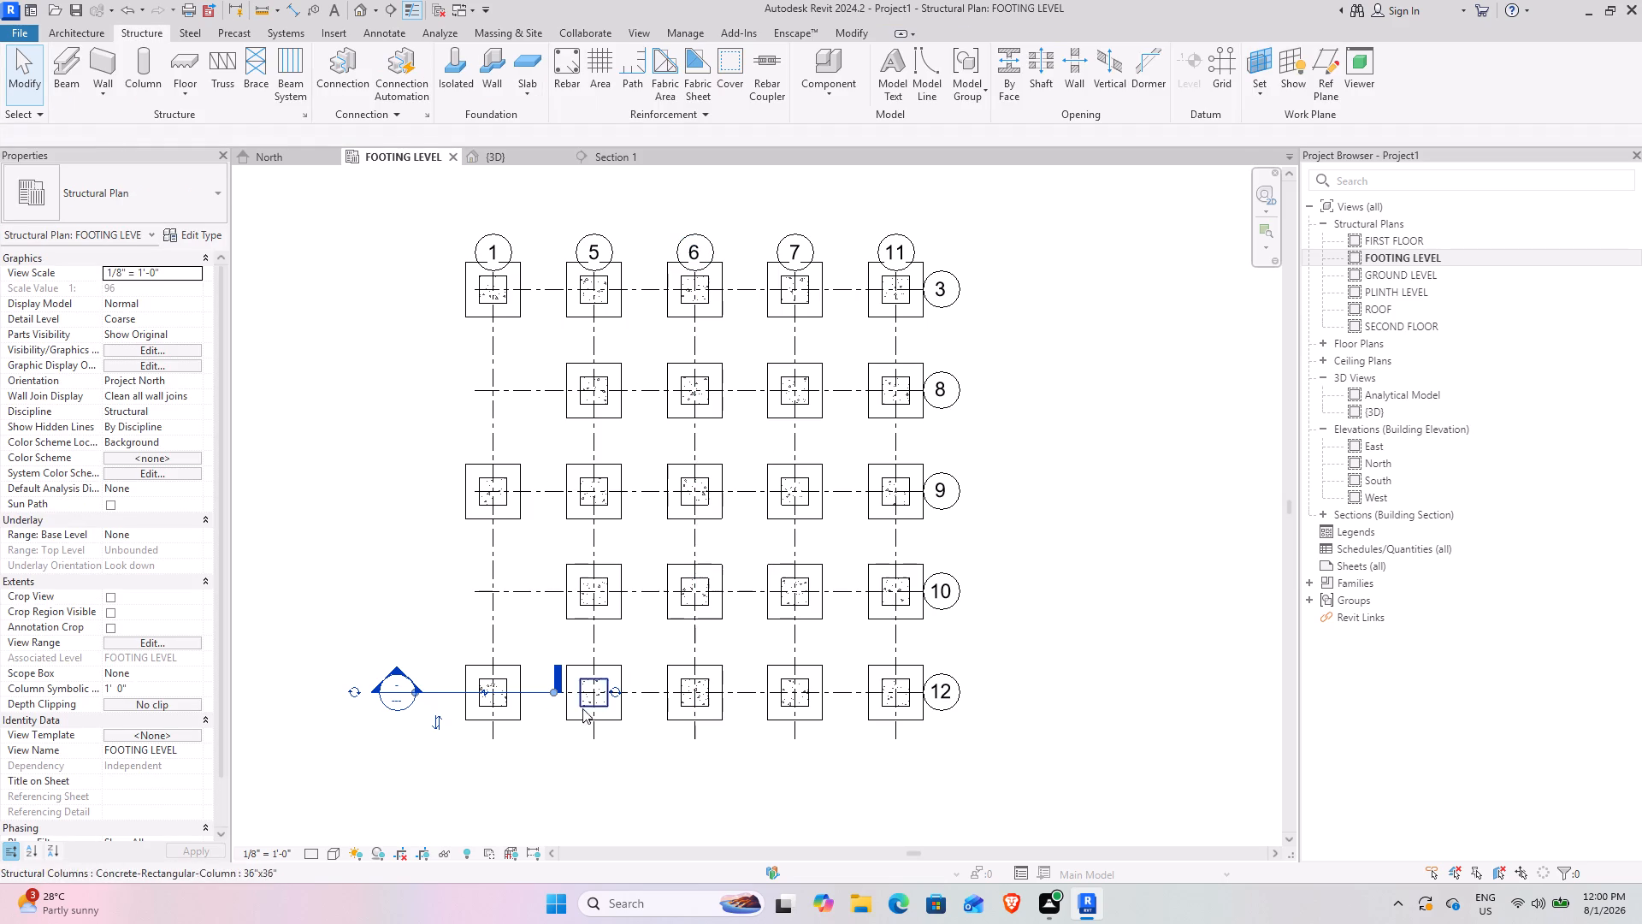
Delete the footings and columns on grid 12 at grids 5 and 7, and on grid 11 at grids 10 and 8.
{"action": "left_click_drag", "start_coordinate": [550, 637], "coordinate": [636, 755]}
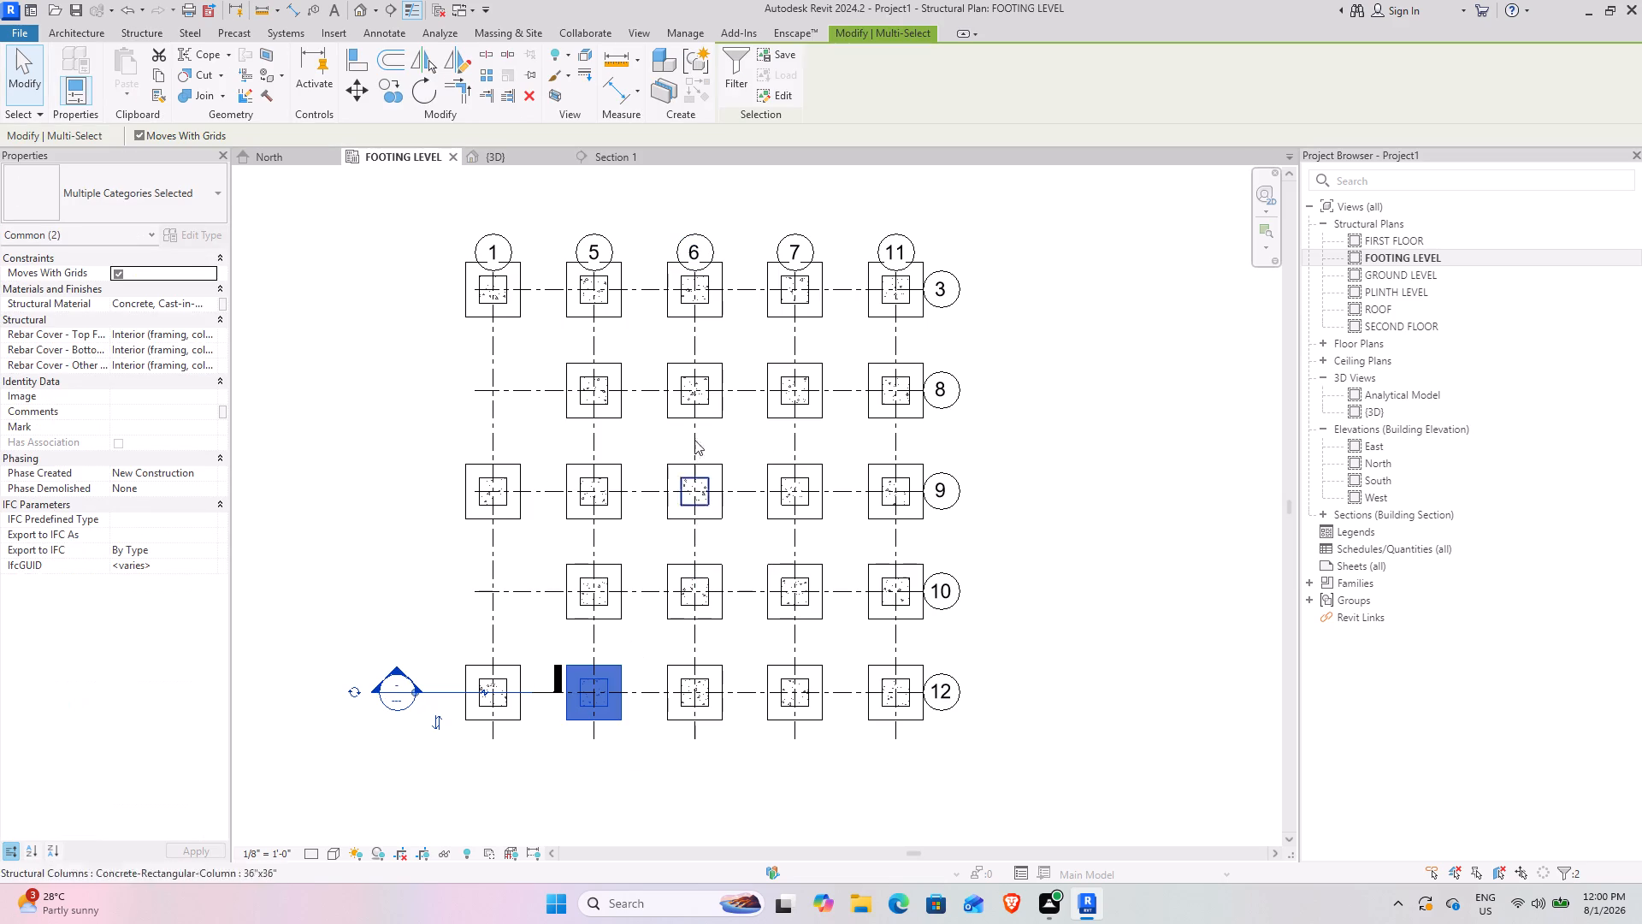
{"action": "left_click", "coordinate": [529, 95]}
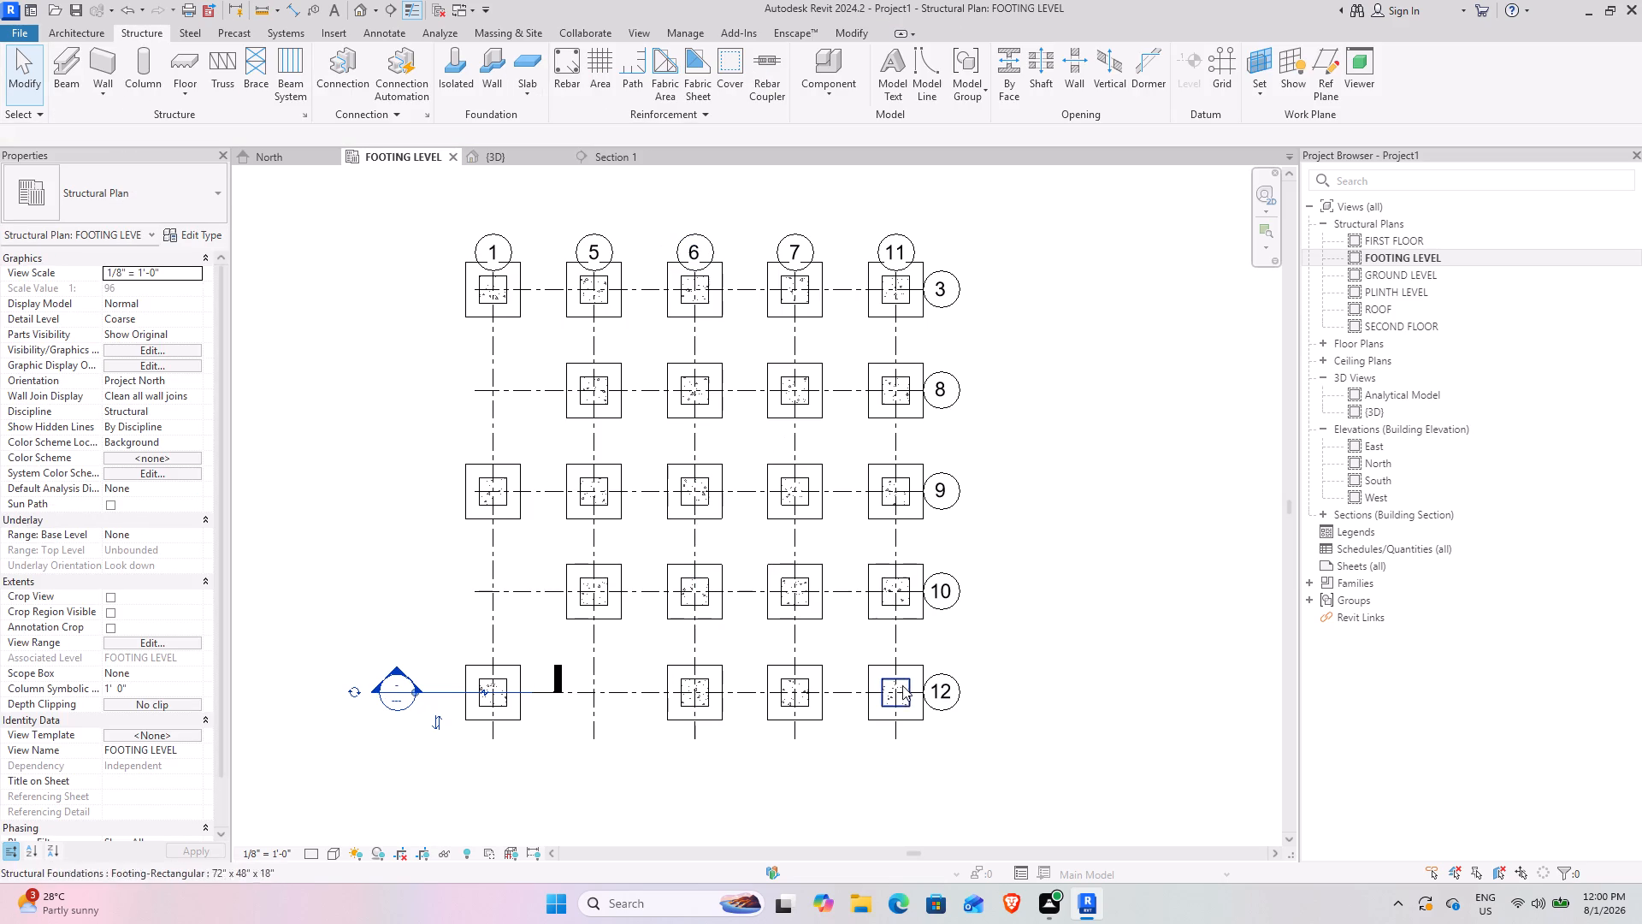
{"action": "left_click_drag", "start_coordinate": [747, 651], "coordinate": [859, 753]}
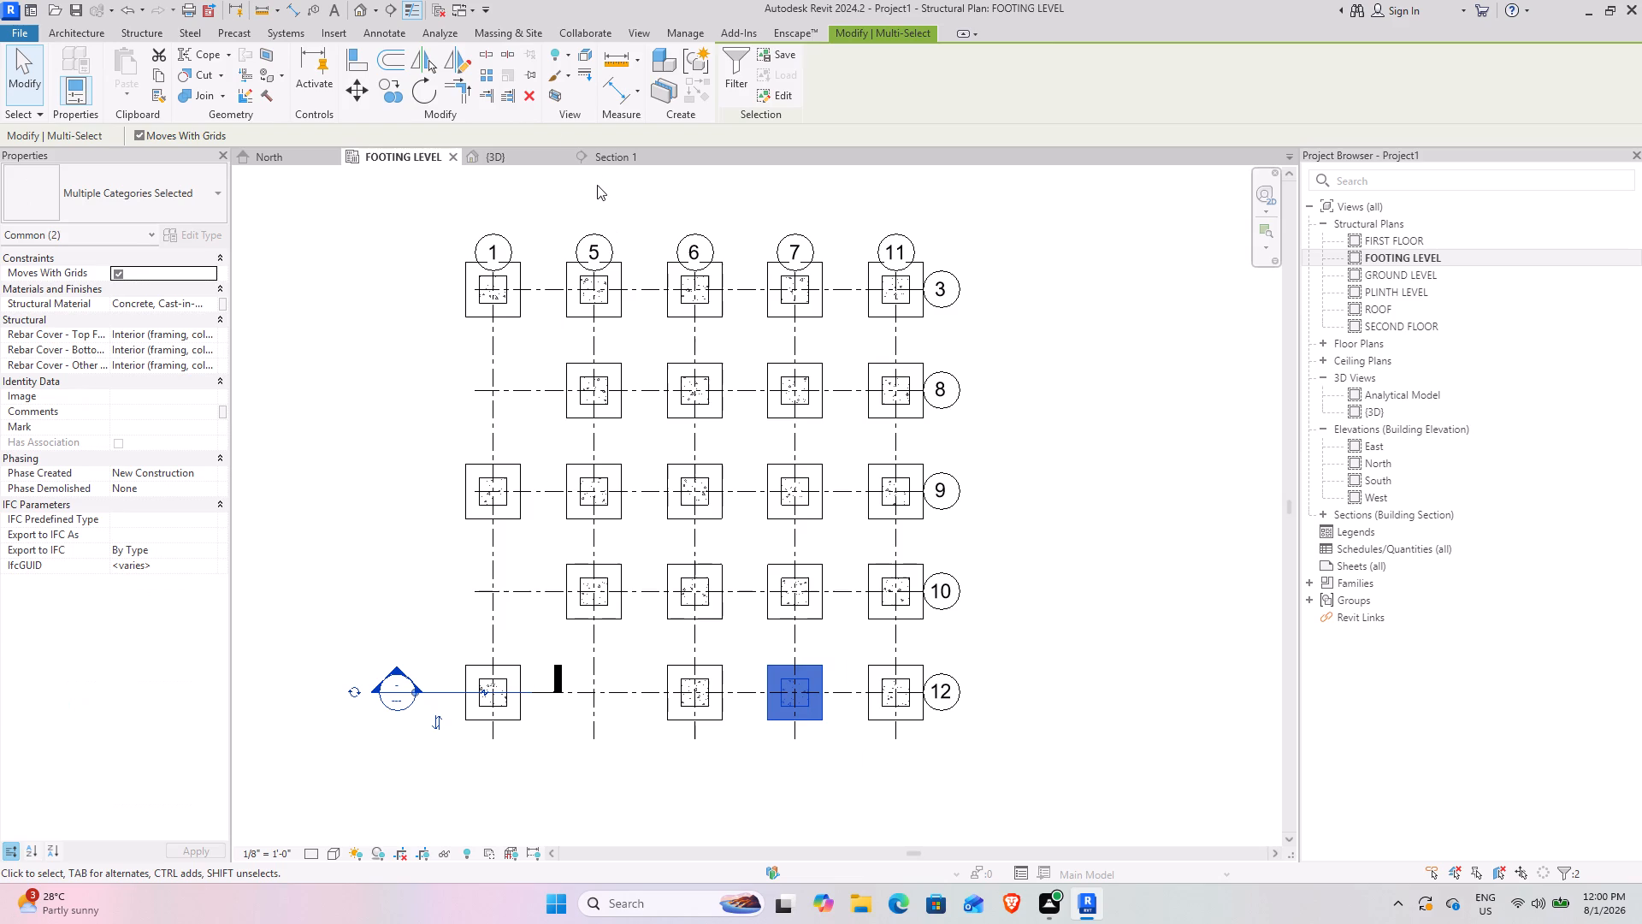
{"action": "left_click", "coordinate": [530, 89]}
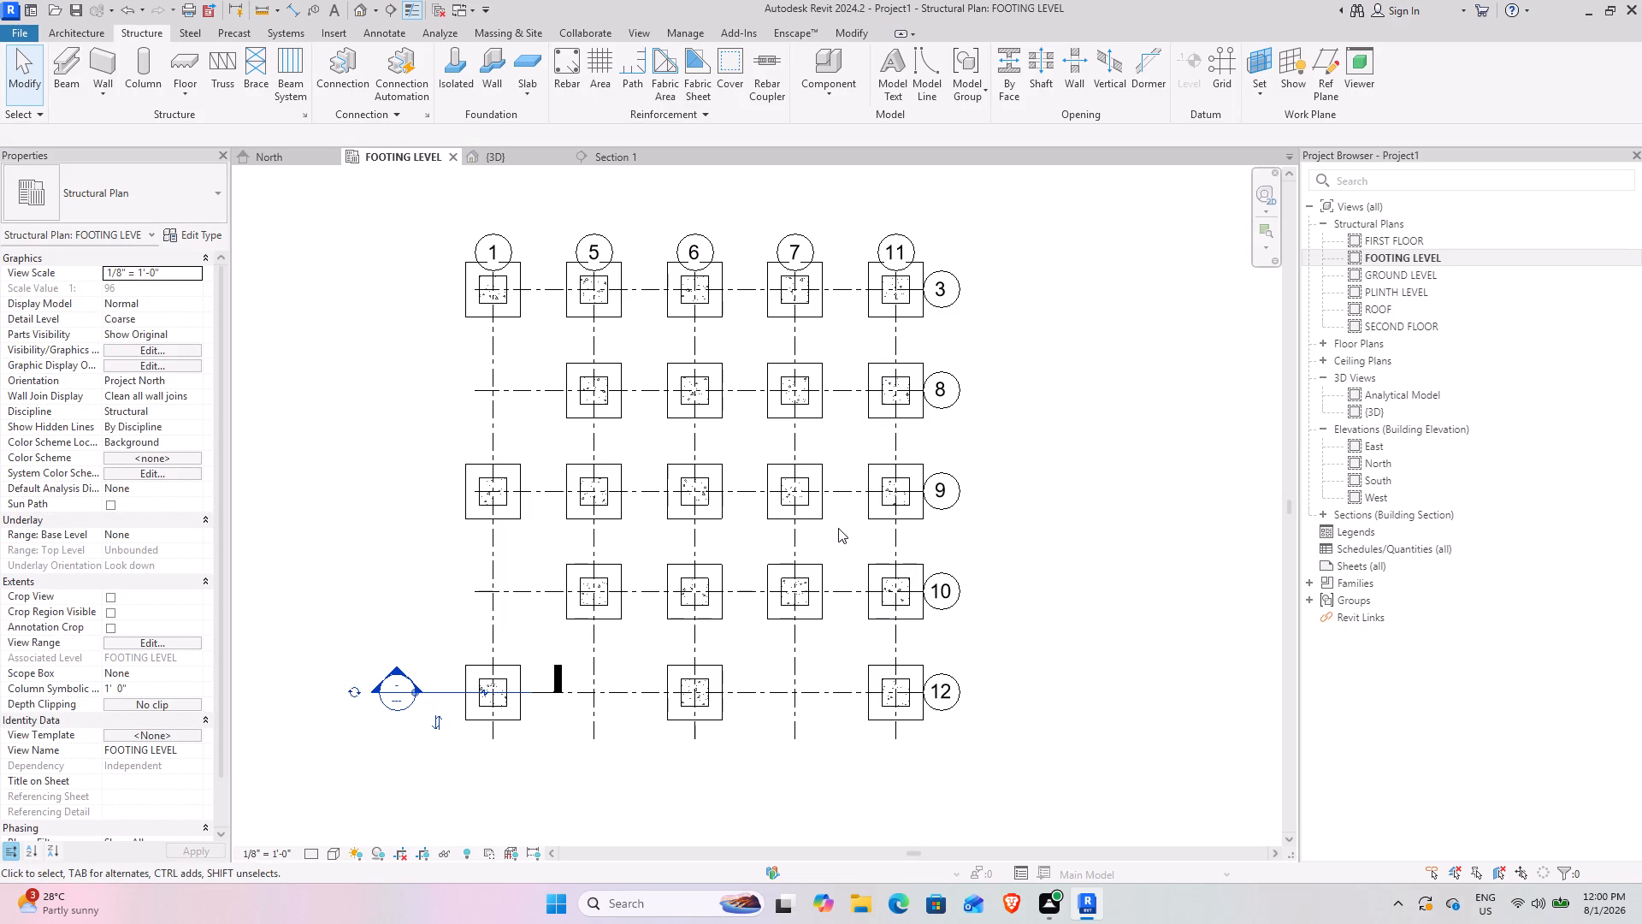
{"action": "left_click_drag", "start_coordinate": [838, 528], "coordinate": [955, 648]}
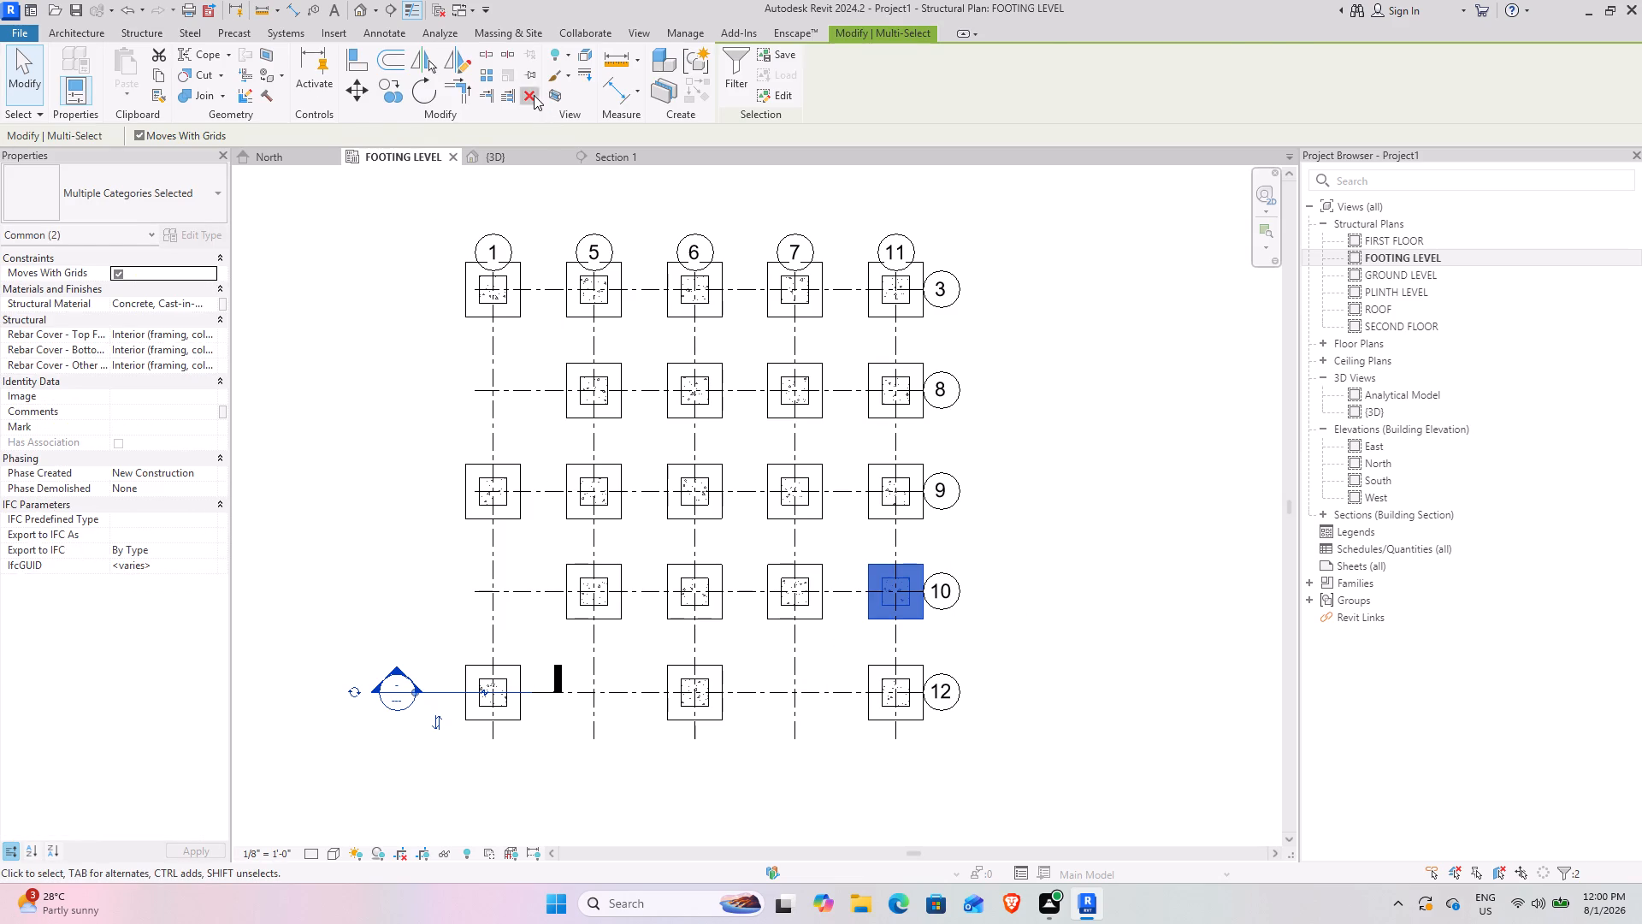
{"action": "left_click", "coordinate": [534, 95]}
{"action": "left_click_drag", "start_coordinate": [854, 340], "coordinate": [943, 446]}
{"action": "left_click", "coordinate": [525, 86]}
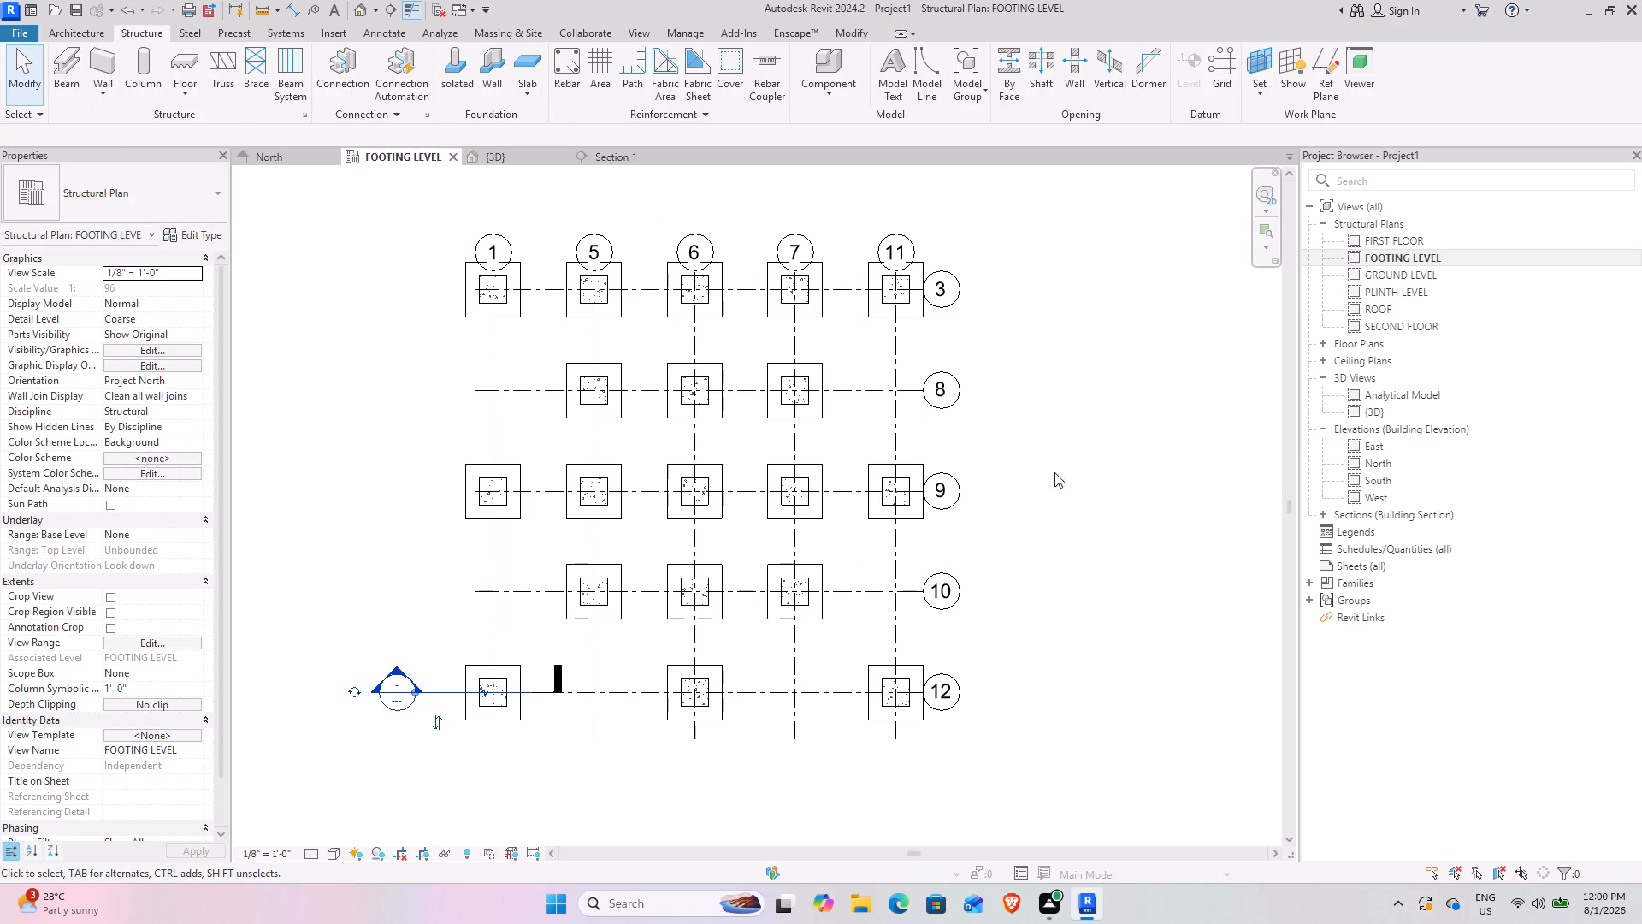
Delete the footings and columns on grid 3 at grids 7 and 5.
{"action": "left_click_drag", "start_coordinate": [745, 228], "coordinate": [850, 357]}
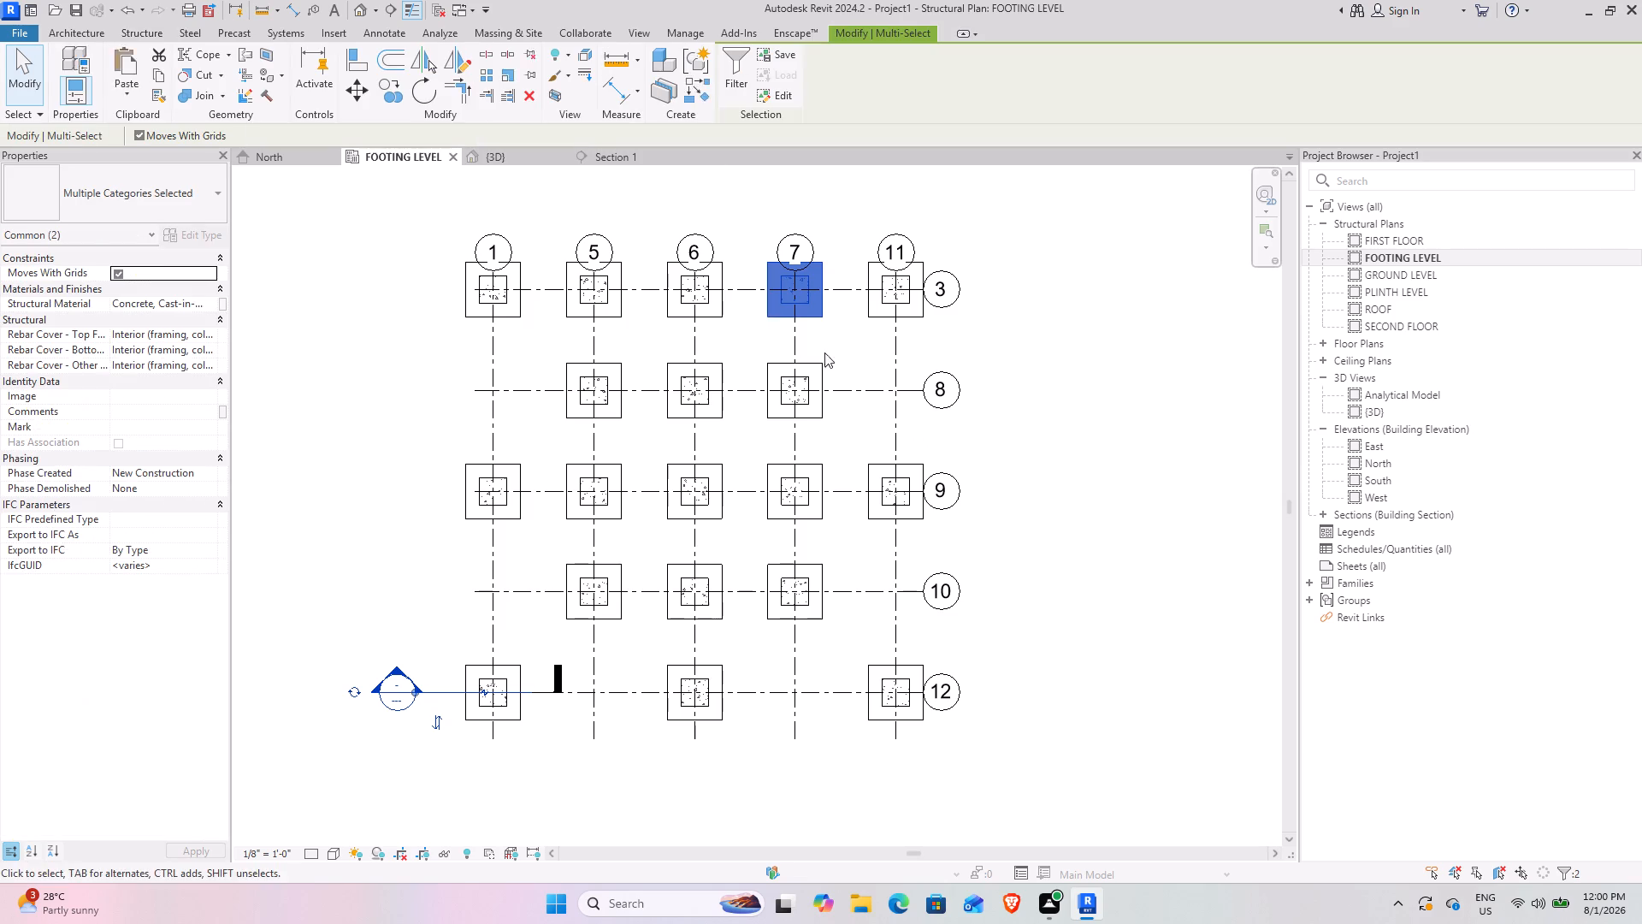
{"action": "left_click", "coordinate": [534, 94]}
{"action": "left_click_drag", "start_coordinate": [552, 226], "coordinate": [602, 291]}
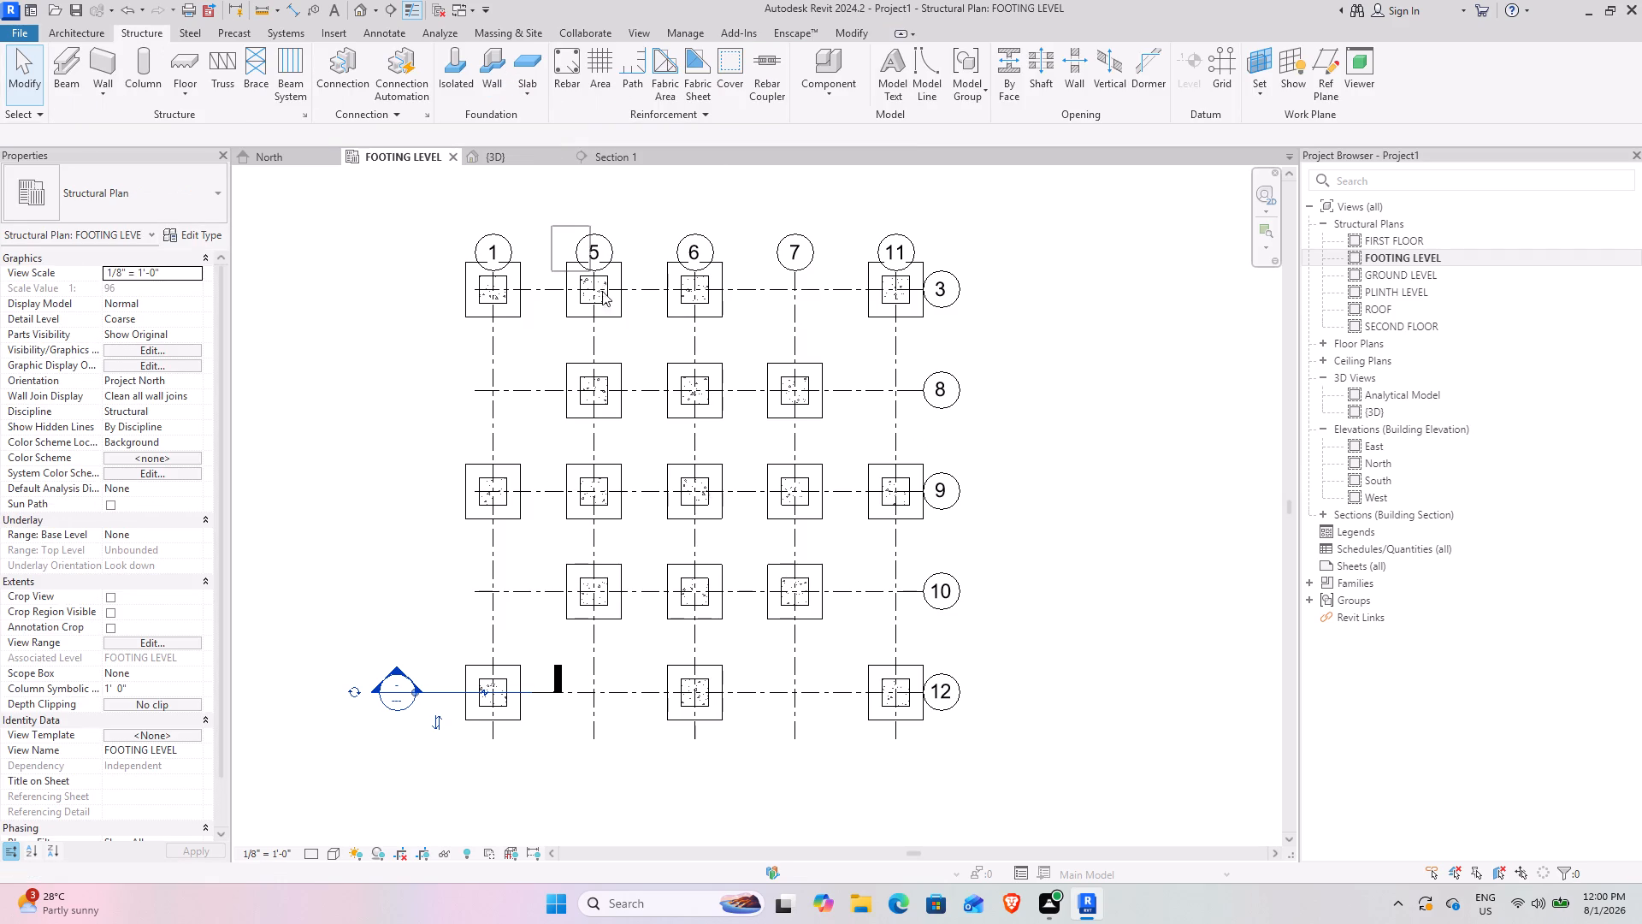
{"action": "left_click_drag", "start_coordinate": [602, 291], "coordinate": [647, 350]}
{"action": "left_click", "coordinate": [524, 94]}
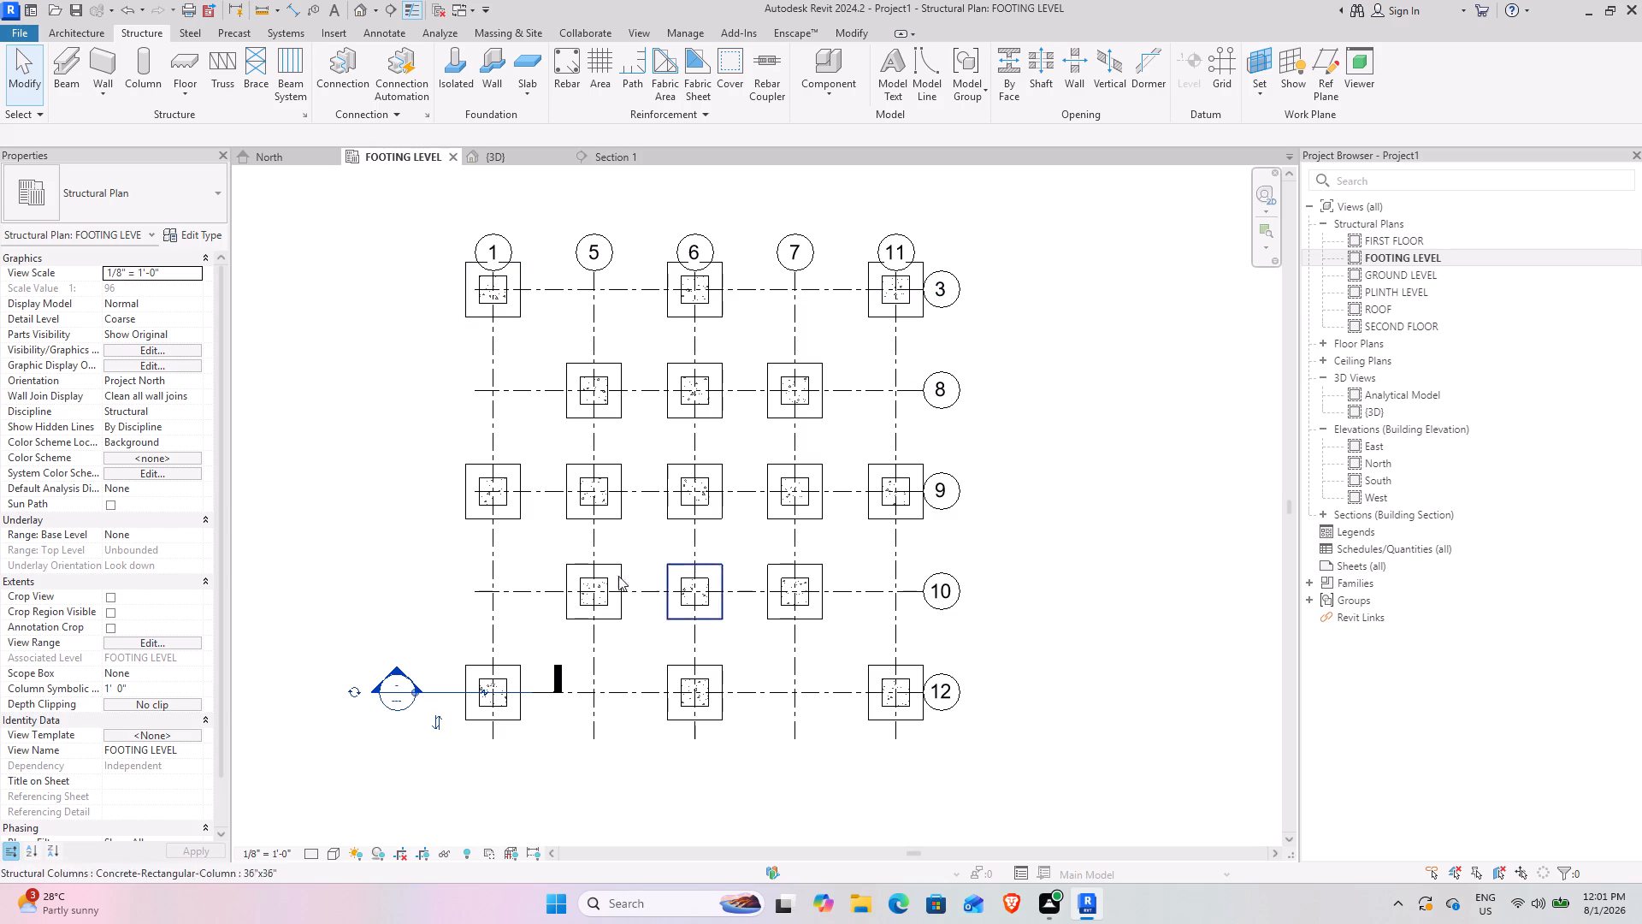
Delete the interior footings and columns at grid intersections 5/9, 6/8, 7/9 and 6/10, keeping the central one at 6/9.
{"action": "left_click_drag", "start_coordinate": [543, 435], "coordinate": [645, 544]}
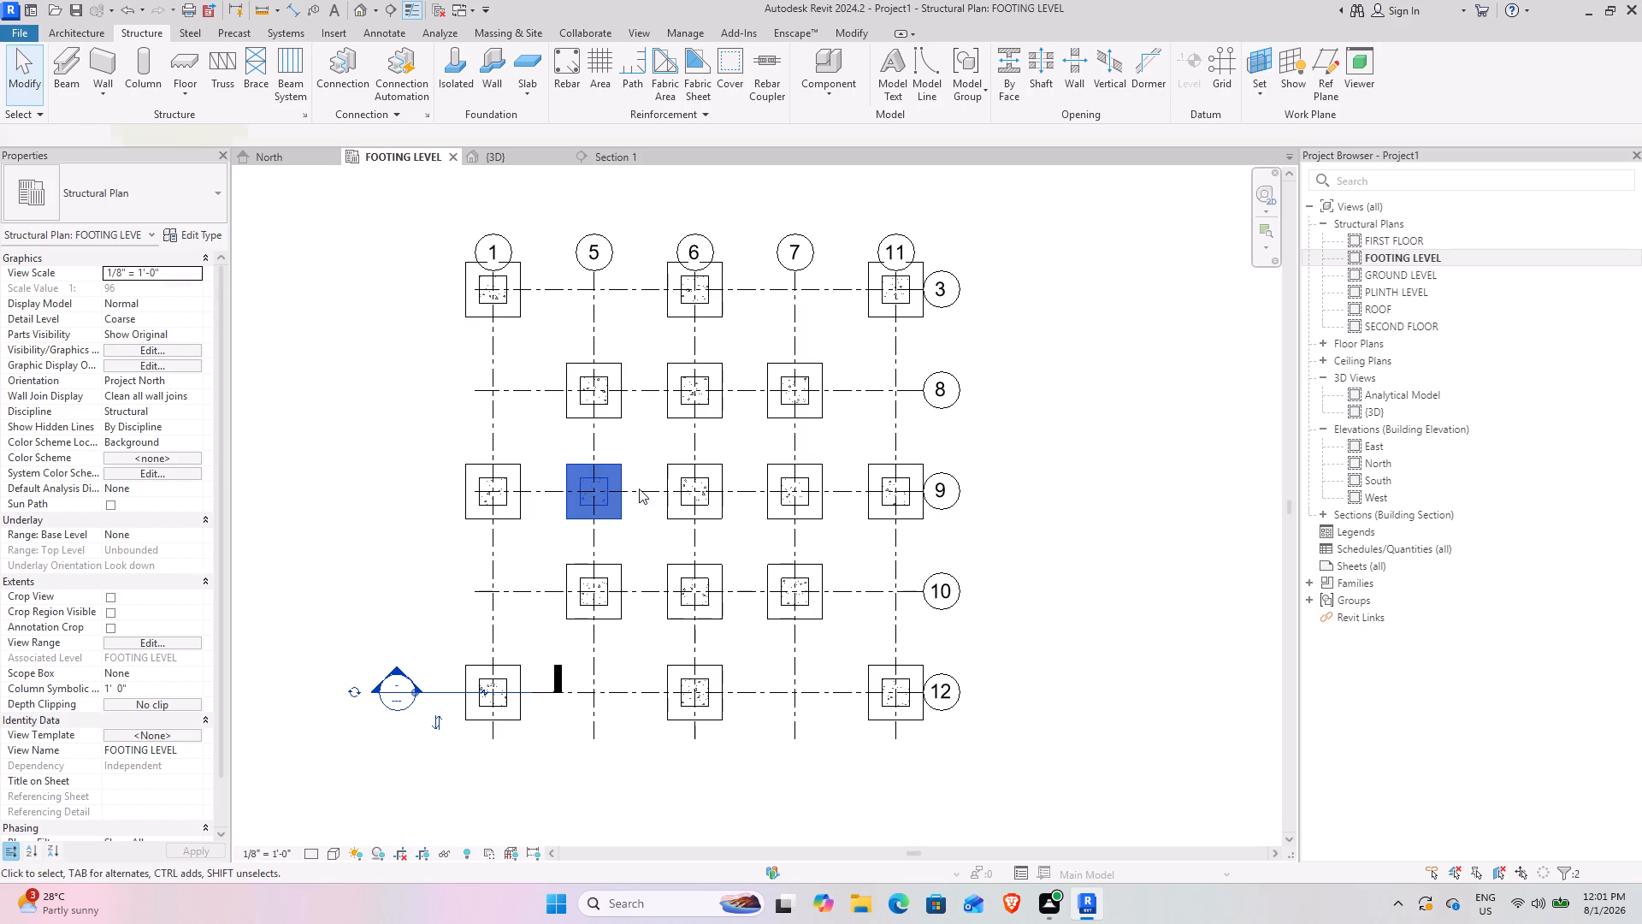
{"action": "left_click", "coordinate": [527, 96]}
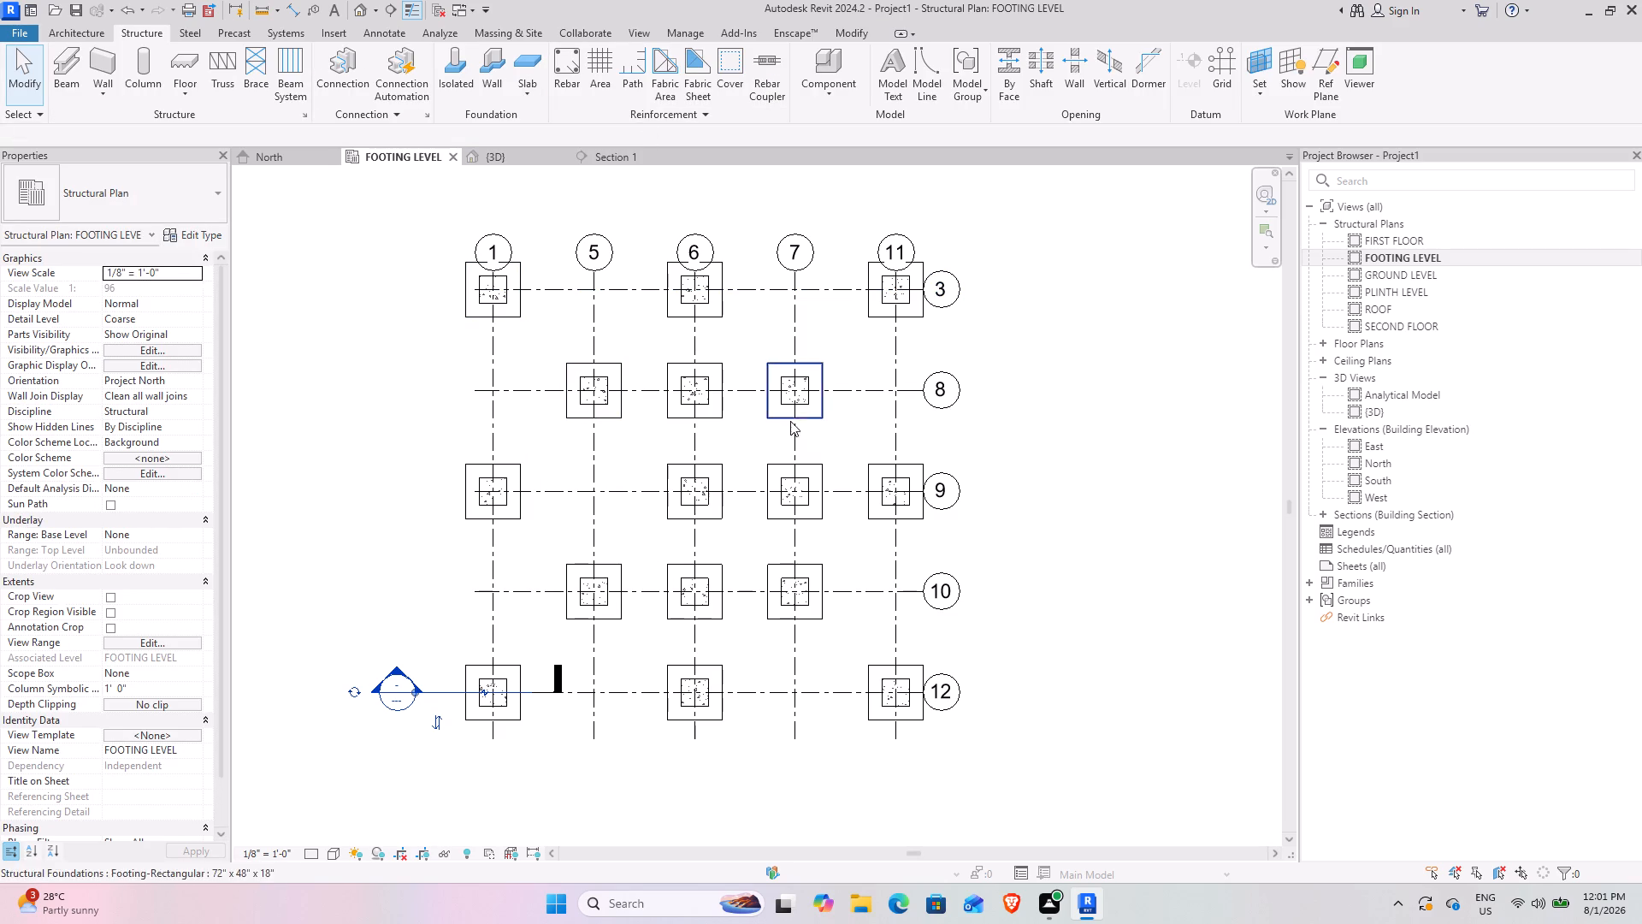
{"action": "left_click_drag", "start_coordinate": [648, 433], "coordinate": [731, 531]}
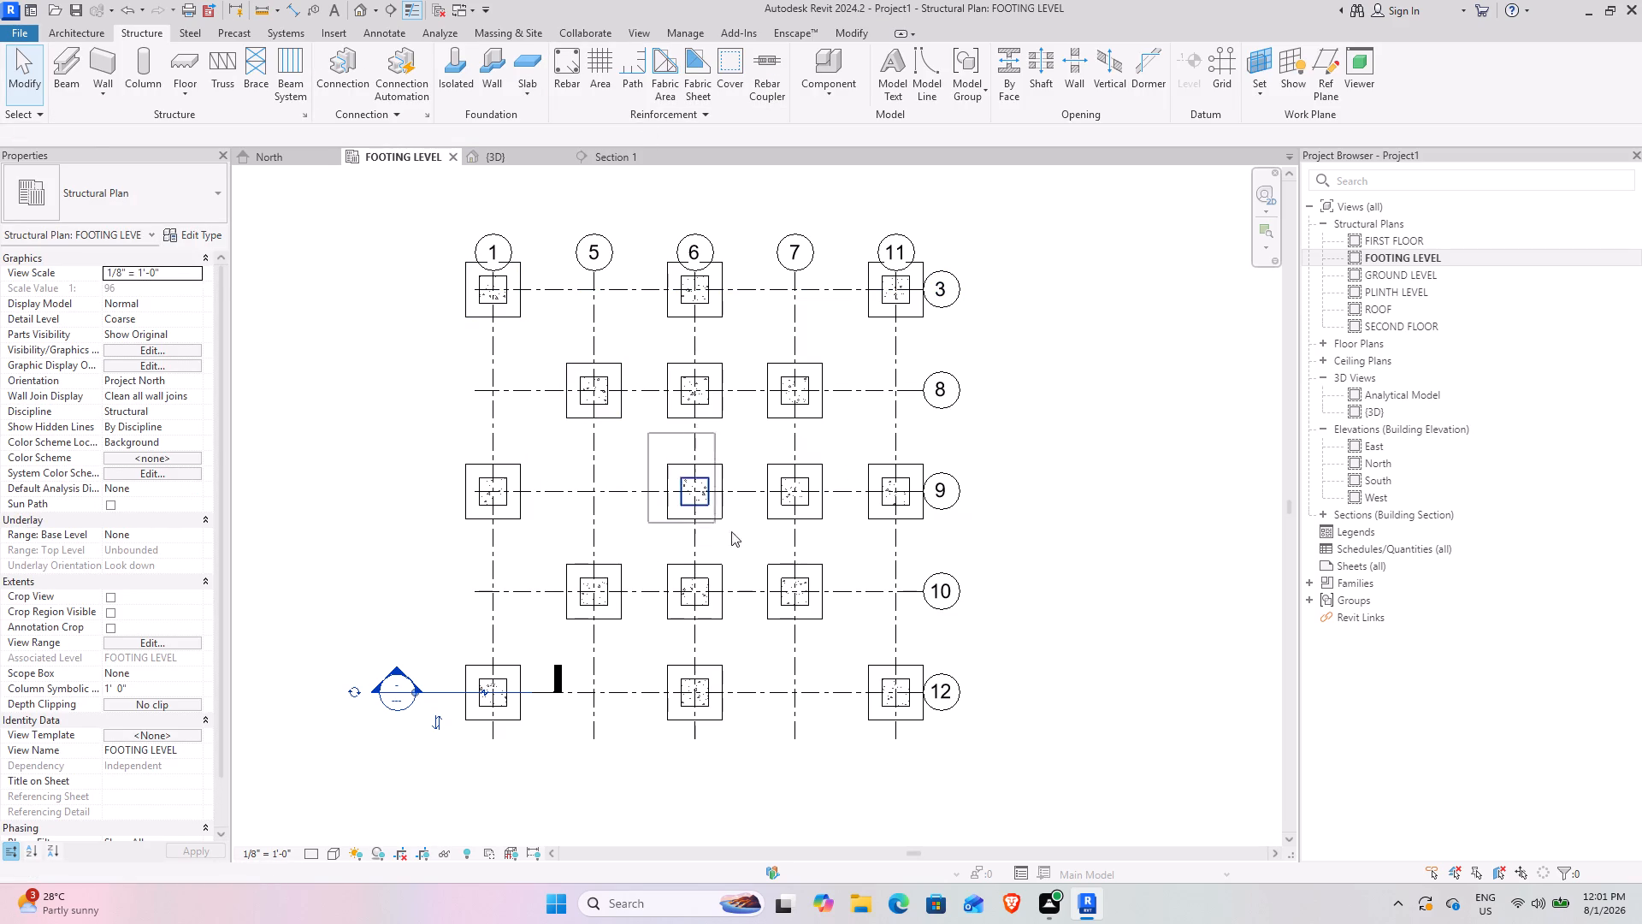
{"action": "left_click_drag", "start_coordinate": [731, 531], "coordinate": [757, 547]}
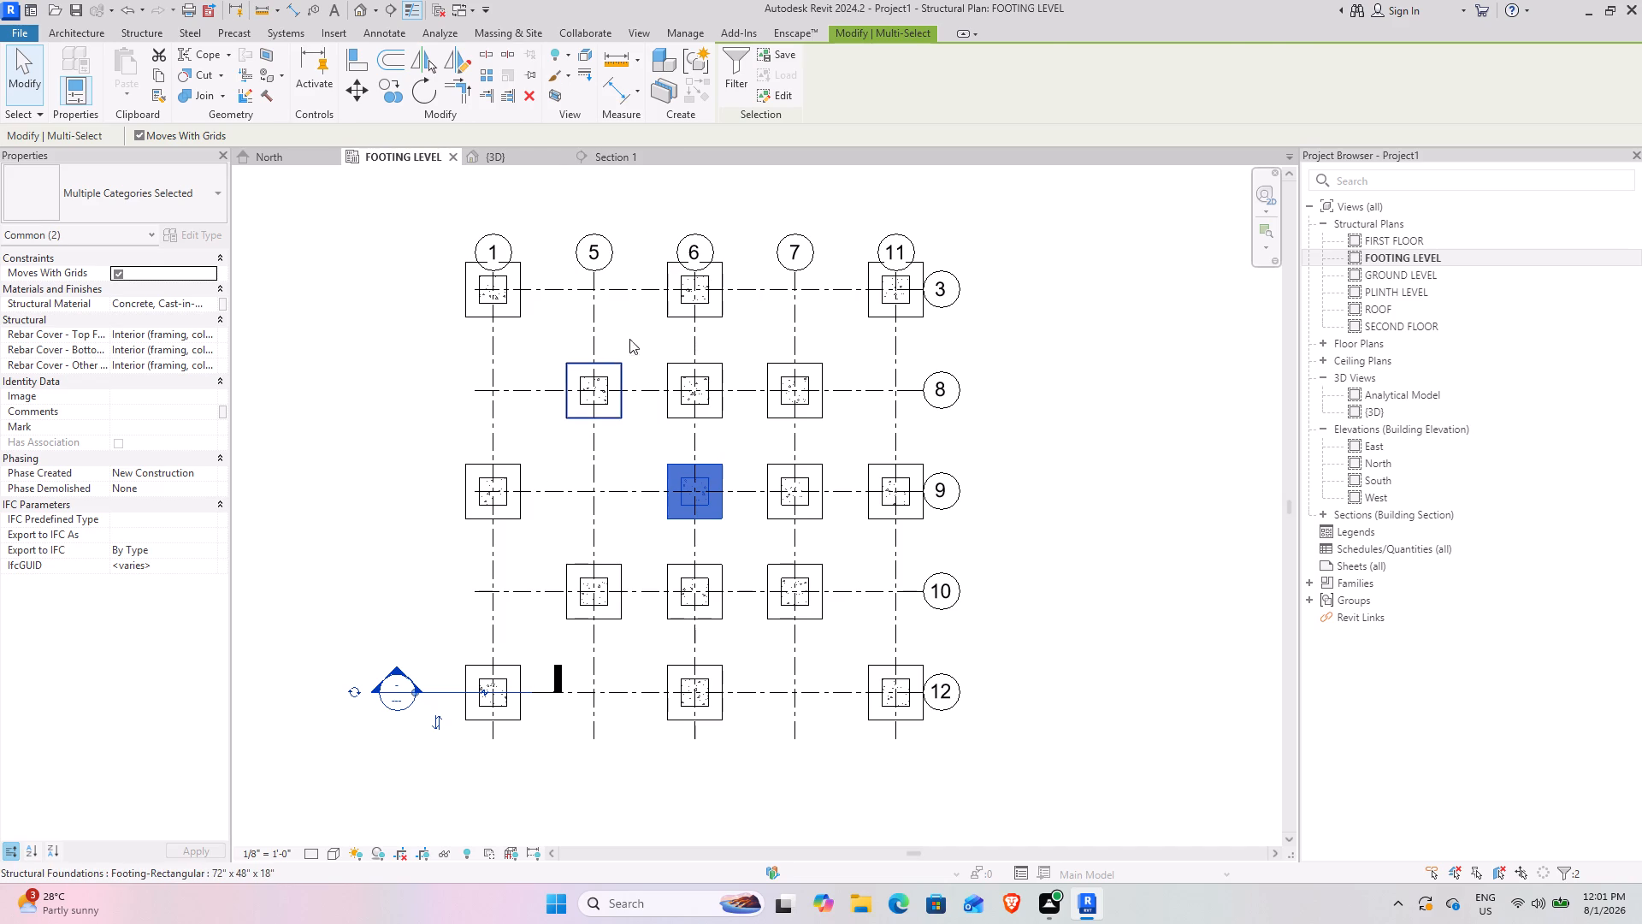
{"action": "left_click_drag", "start_coordinate": [659, 332], "coordinate": [741, 446]}
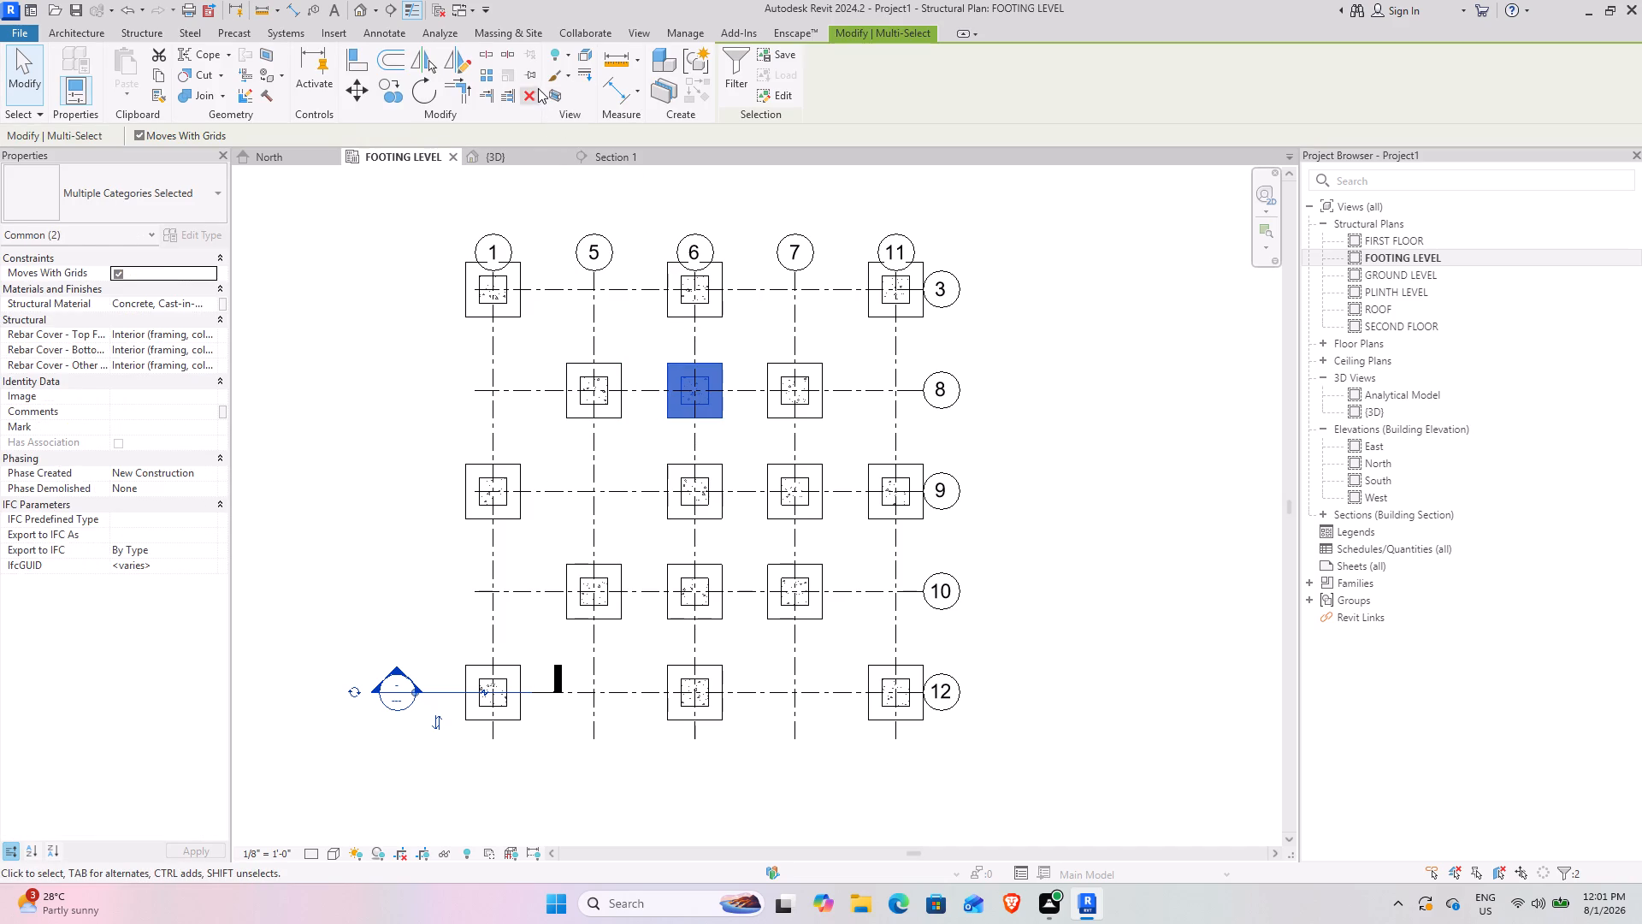
{"action": "left_click", "coordinate": [536, 90]}
{"action": "left_click_drag", "start_coordinate": [734, 421], "coordinate": [830, 541]}
{"action": "left_click", "coordinate": [530, 92]}
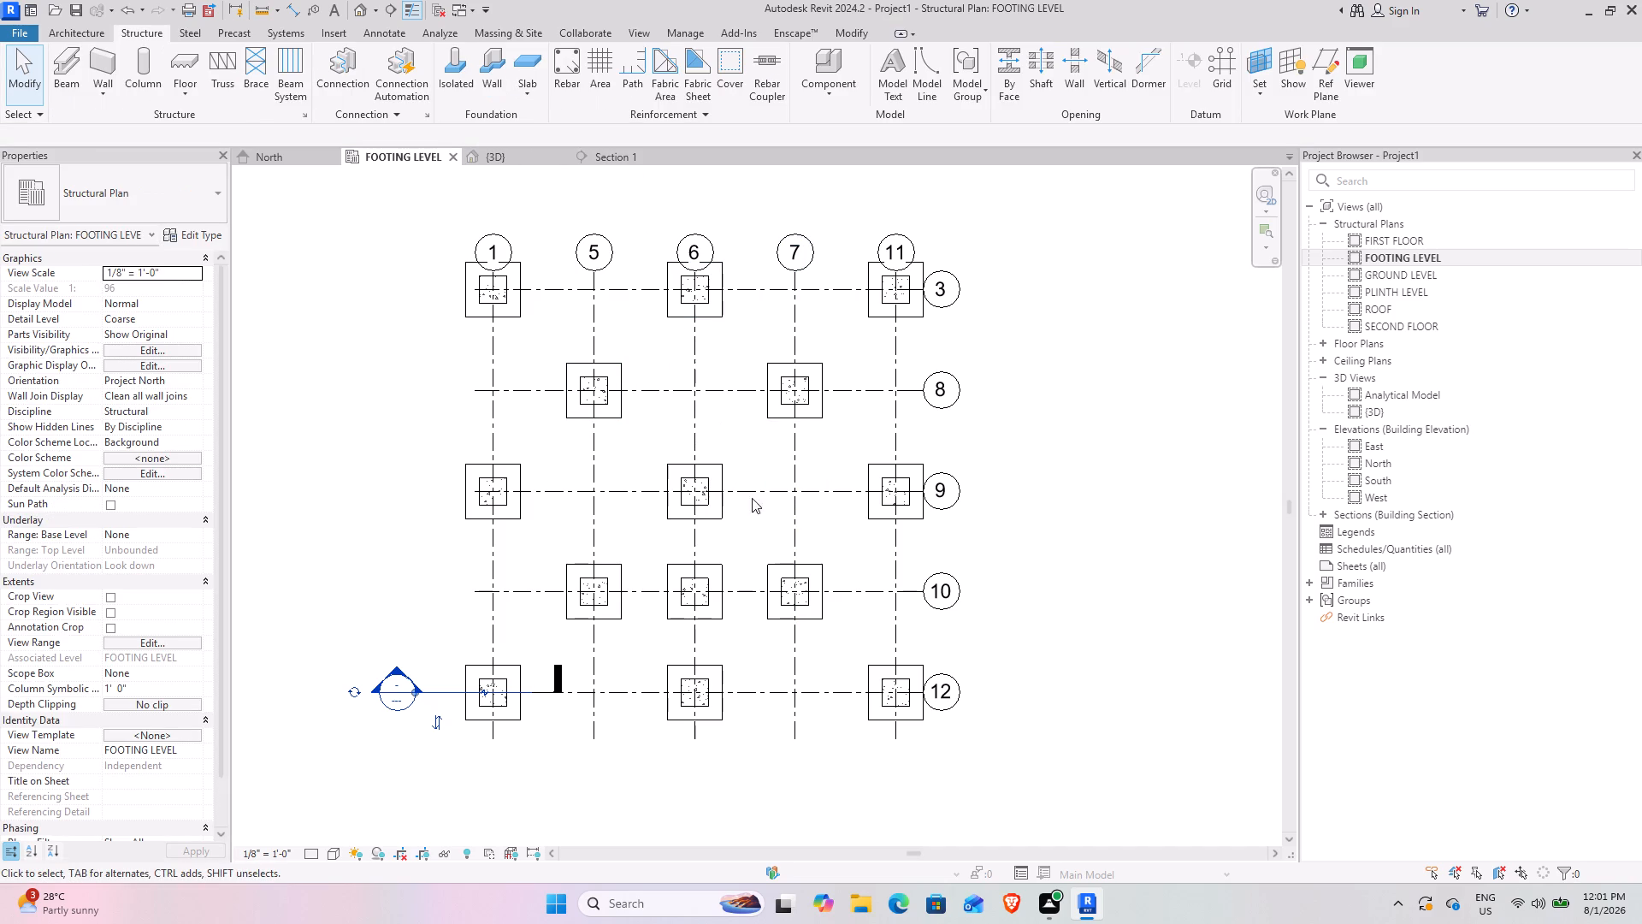
{"action": "left_click_drag", "start_coordinate": [647, 526], "coordinate": [745, 638]}
{"action": "left_click", "coordinate": [533, 92]}
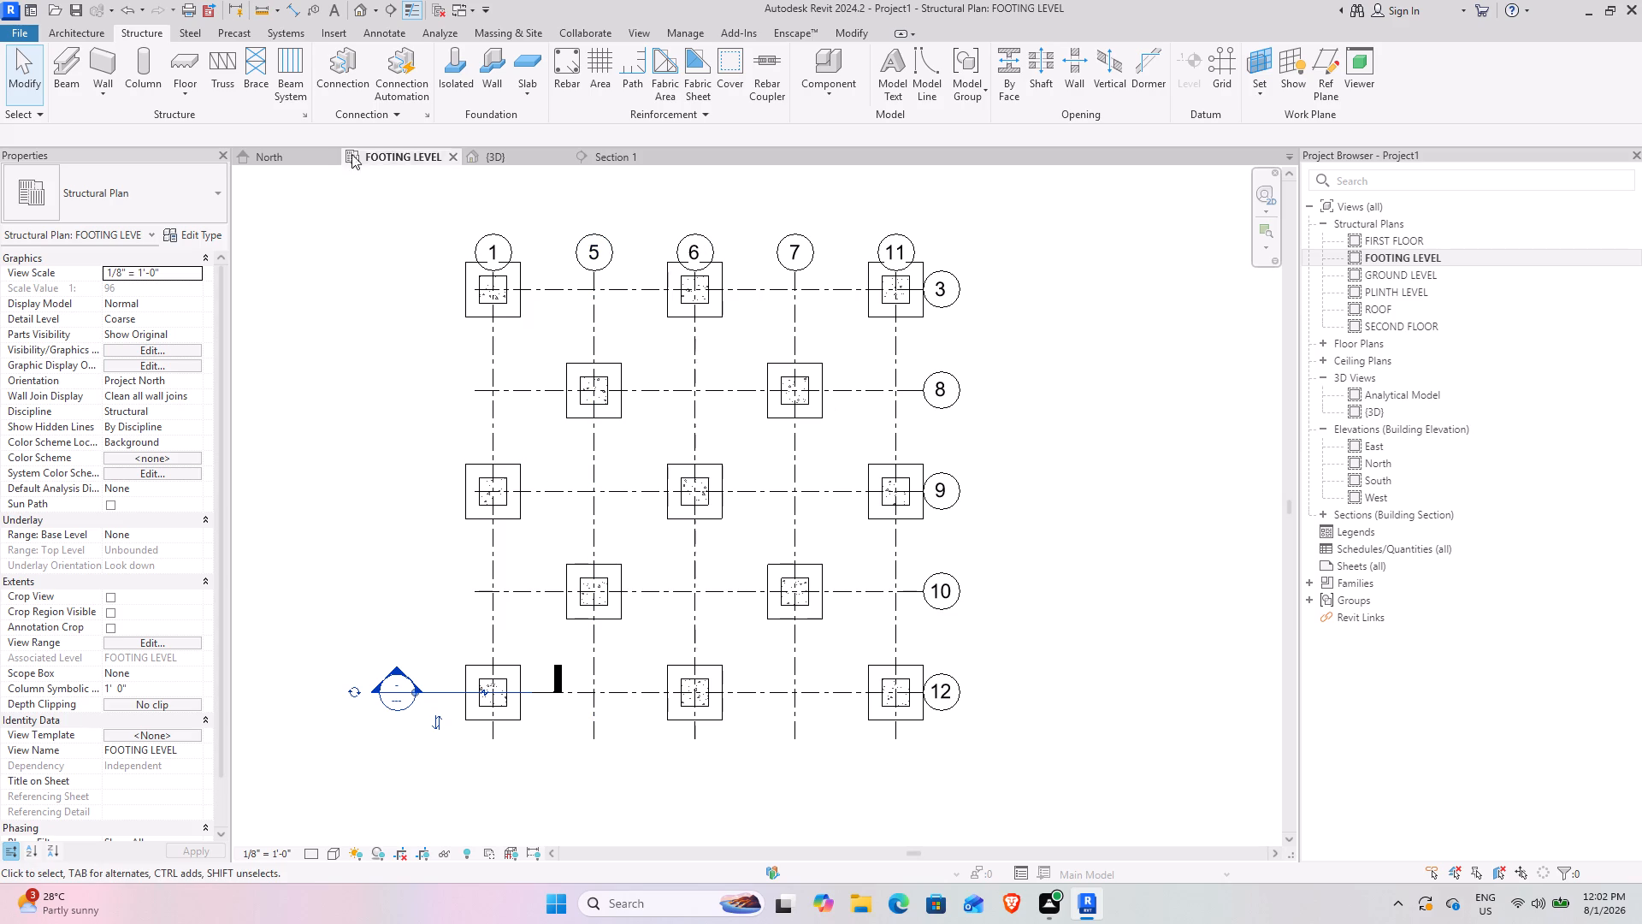
In the 3D view, set the rectangular footing type's width and length both to 7'.
{"action": "left_click", "coordinate": [501, 162]}
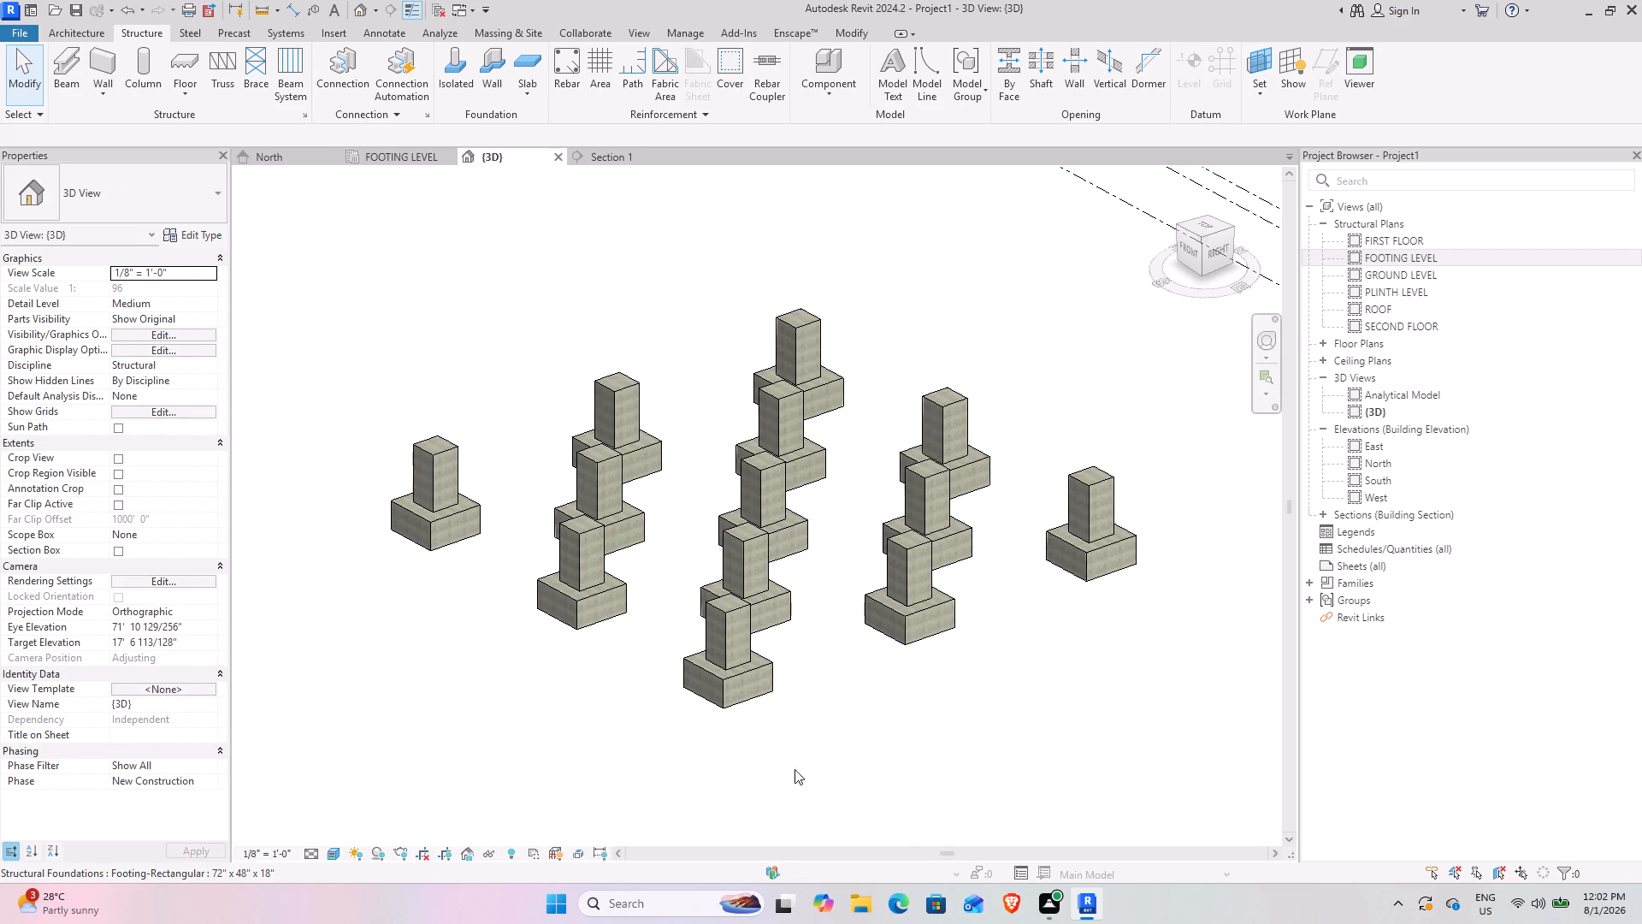
{"action": "middle_click_drag", "start_coordinate": [821, 654], "coordinate": [663, 733], "text": "shift"}
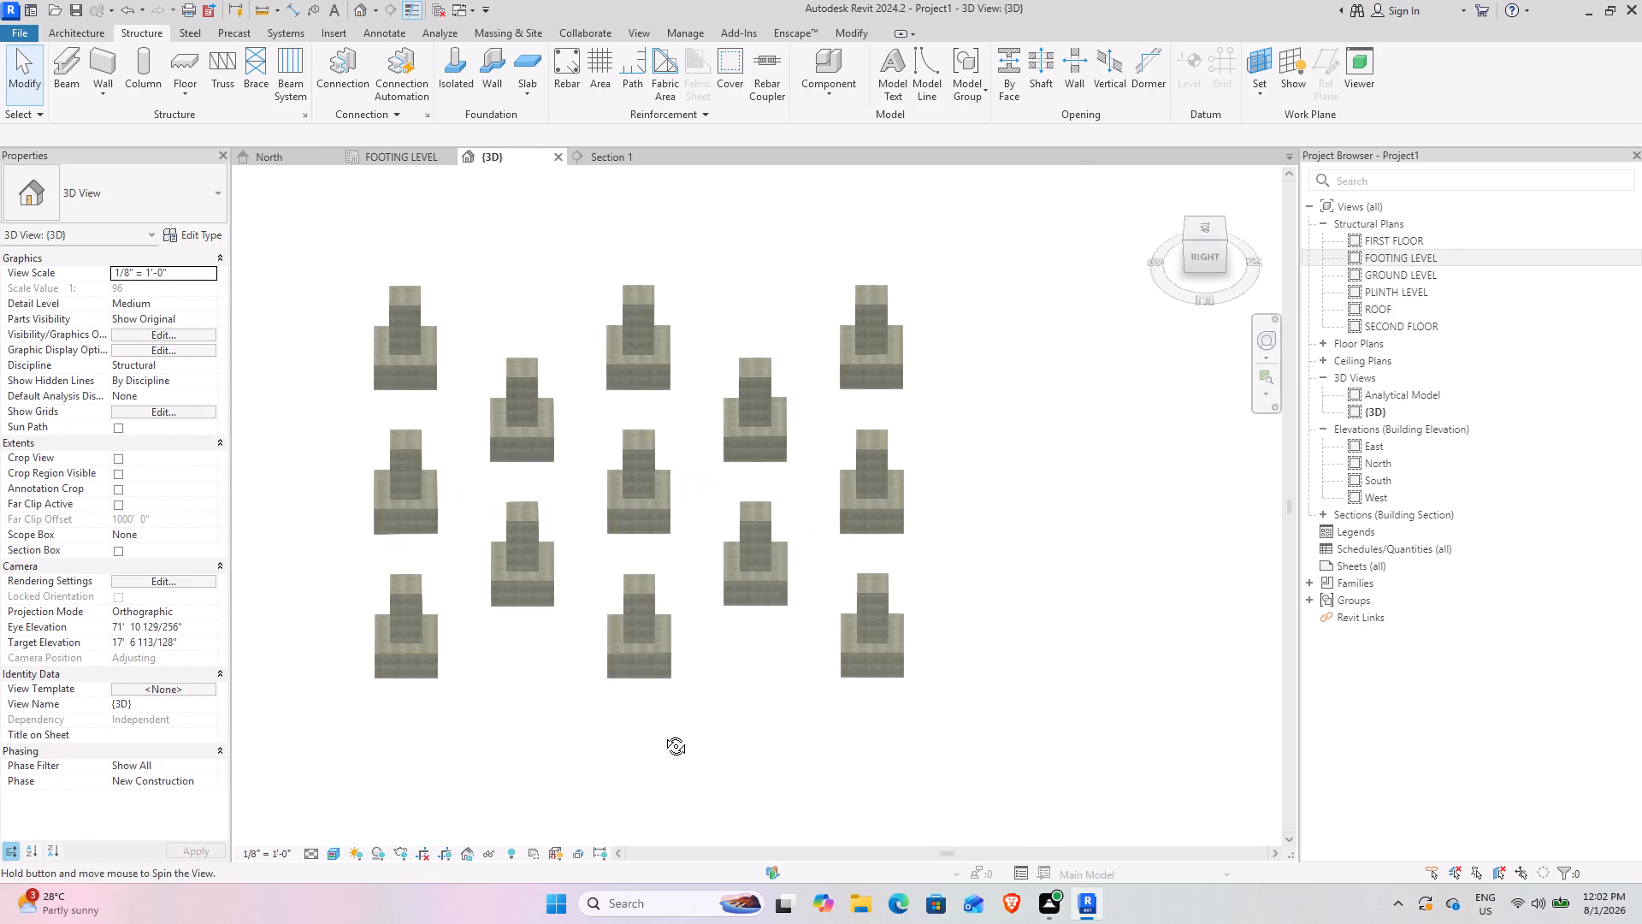
{"action": "middle_click_drag", "start_coordinate": [663, 733], "coordinate": [647, 744], "text": "shift"}
{"action": "middle_click_drag", "start_coordinate": [637, 713], "coordinate": [654, 740], "text": "shift"}
{"action": "middle_click_drag", "start_coordinate": [694, 714], "coordinate": [716, 657]}
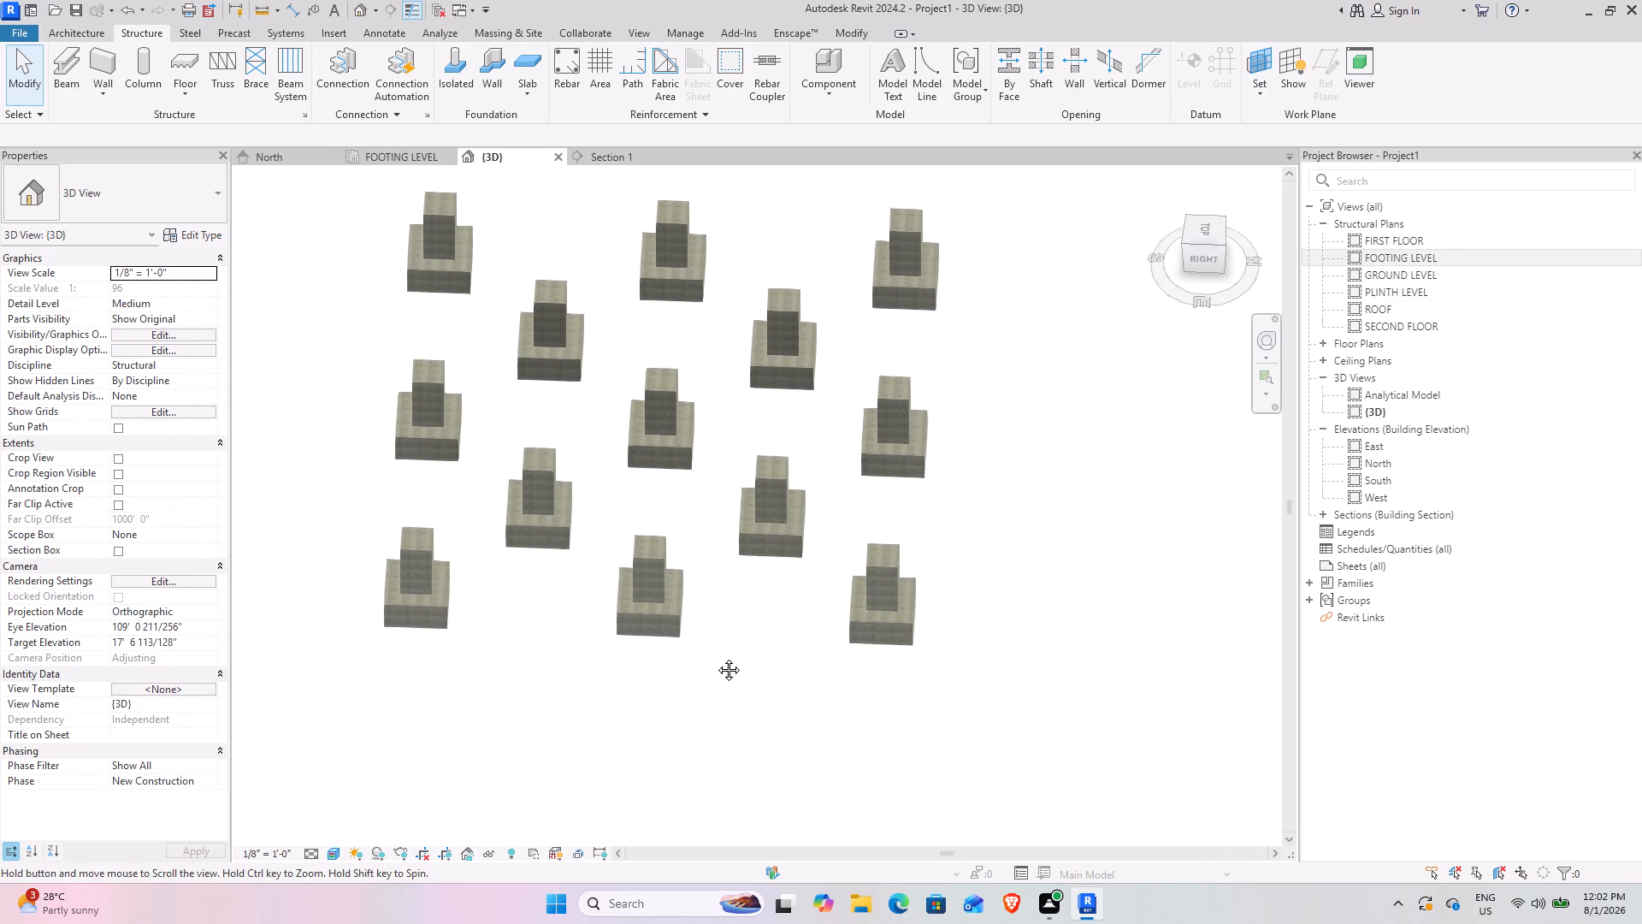
{"action": "middle_click_drag", "start_coordinate": [716, 657], "coordinate": [707, 675]}
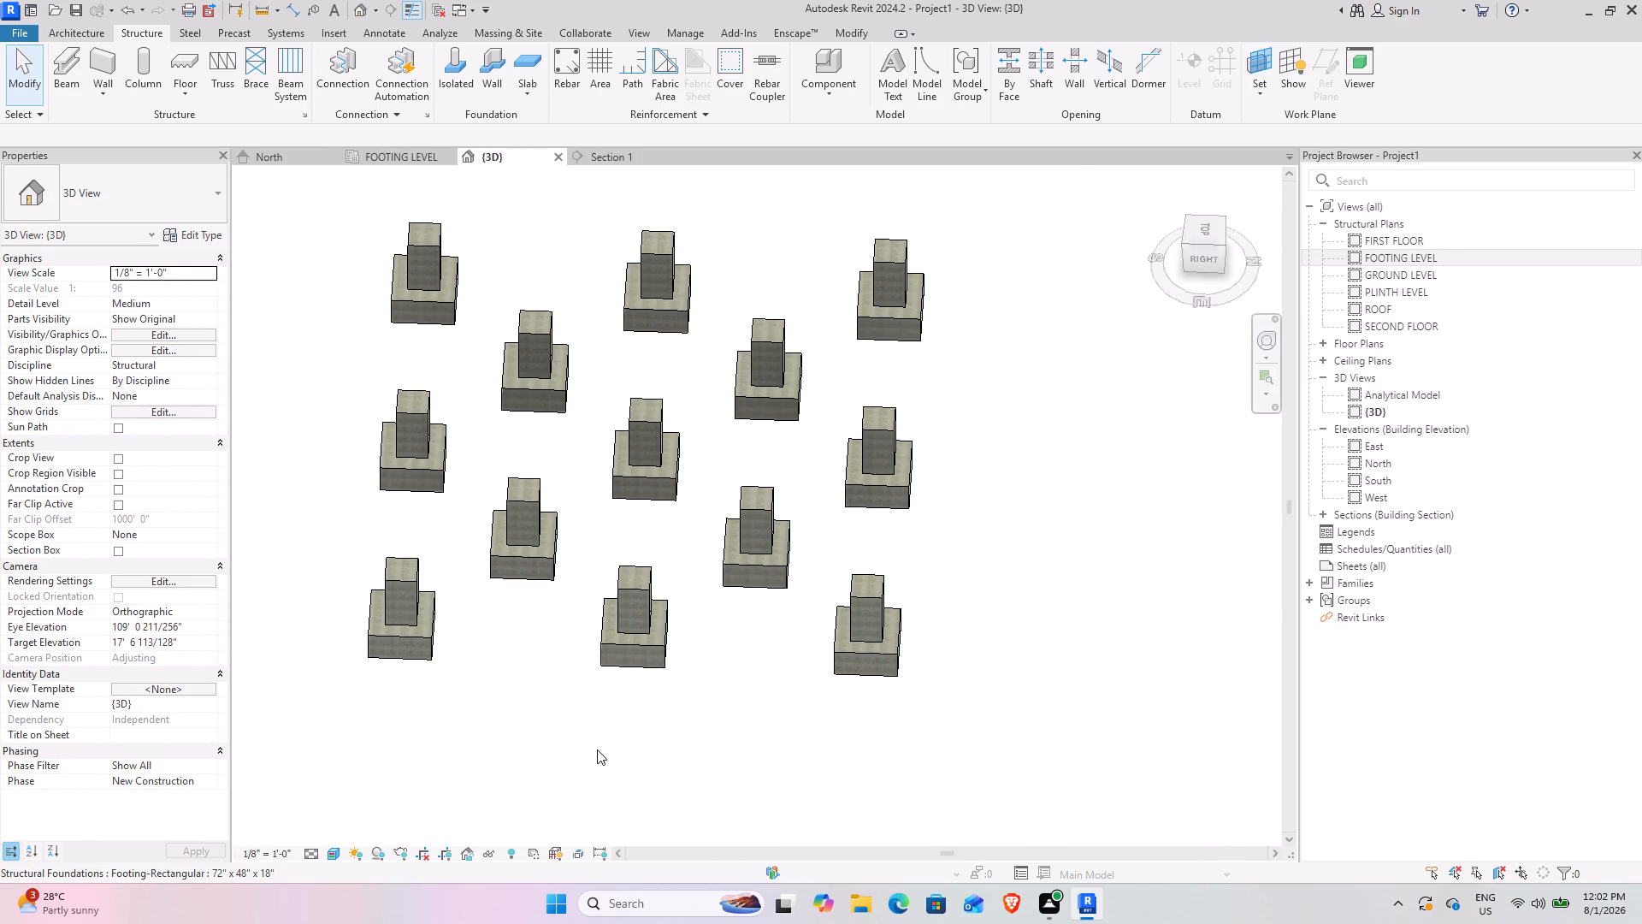
{"action": "left_click", "coordinate": [670, 311]}
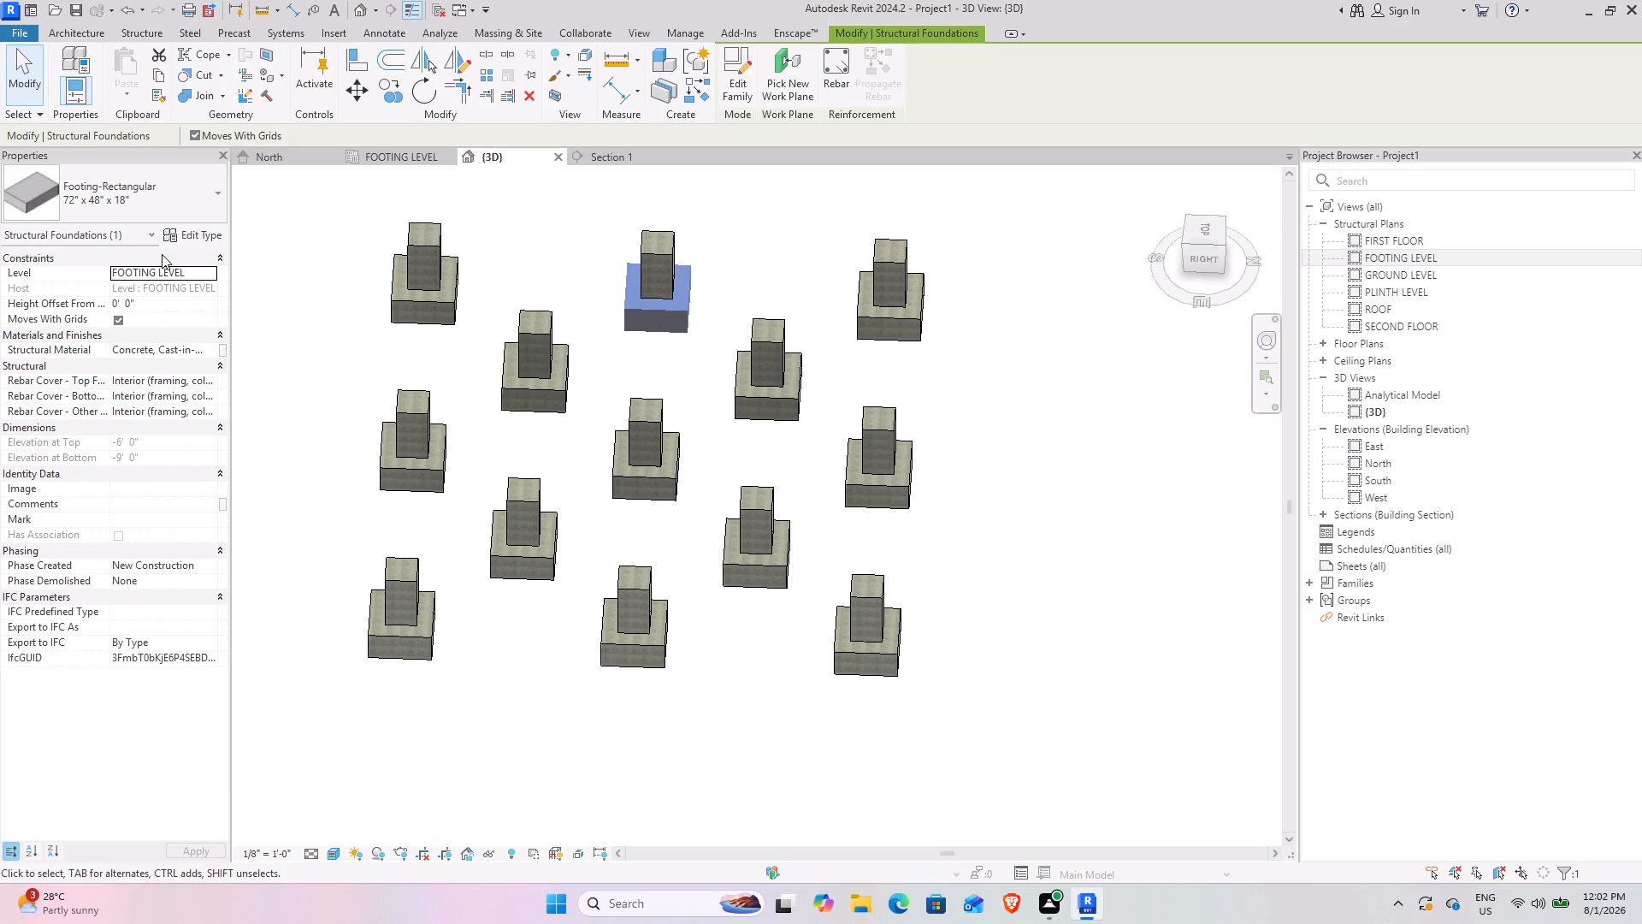
{"action": "left_click", "coordinate": [182, 234]}
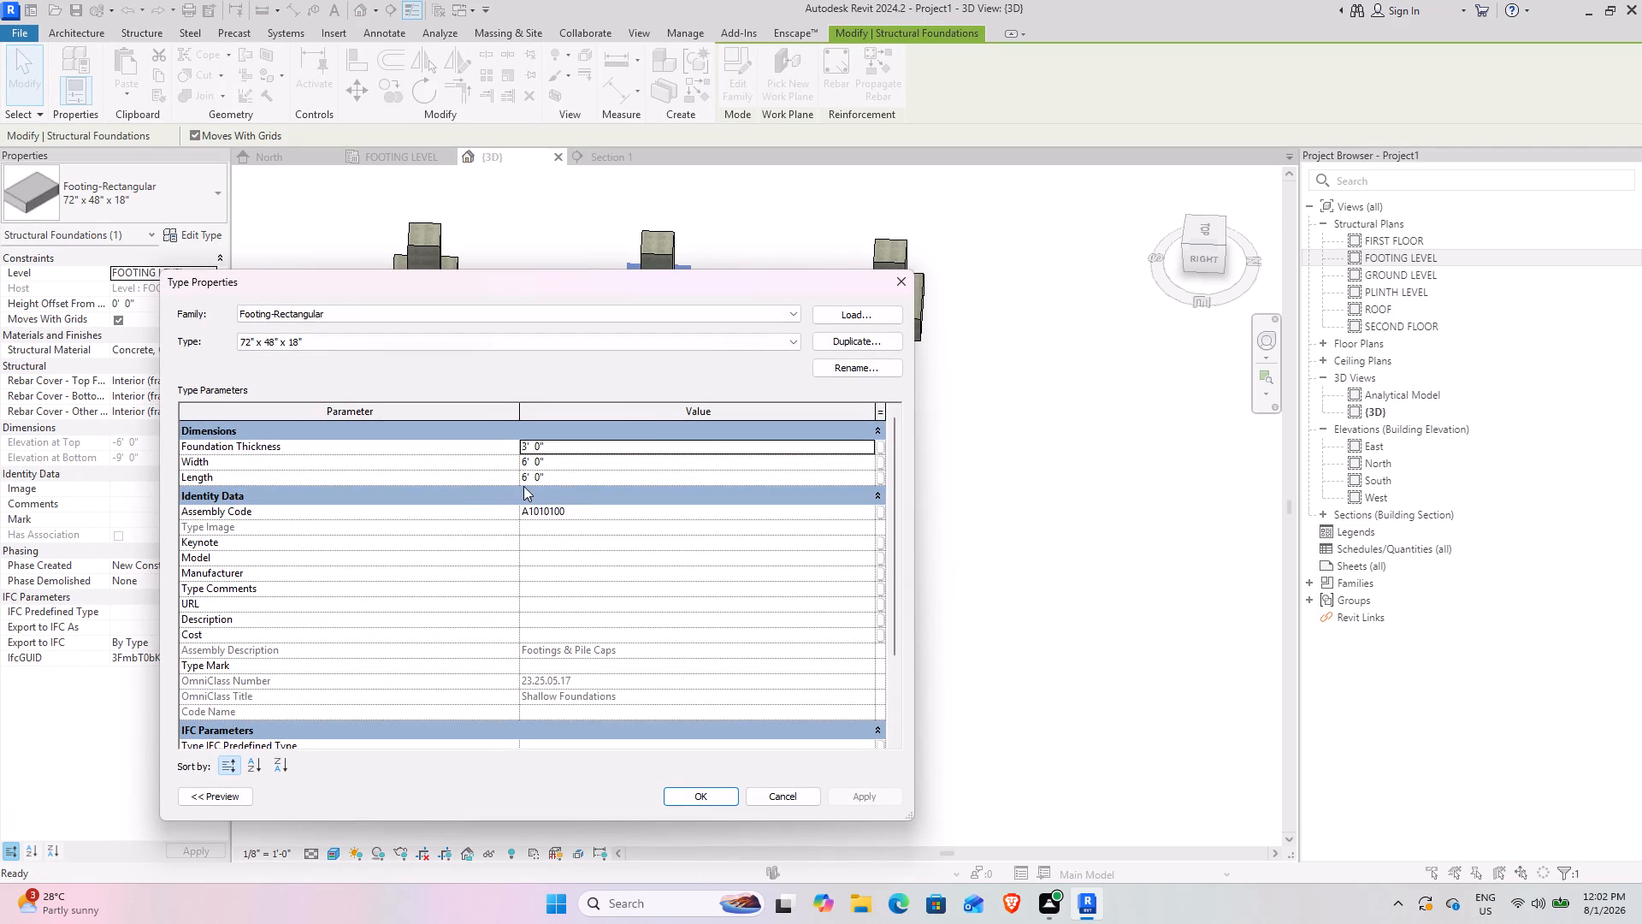
{"action": "left_click", "coordinate": [578, 462]}
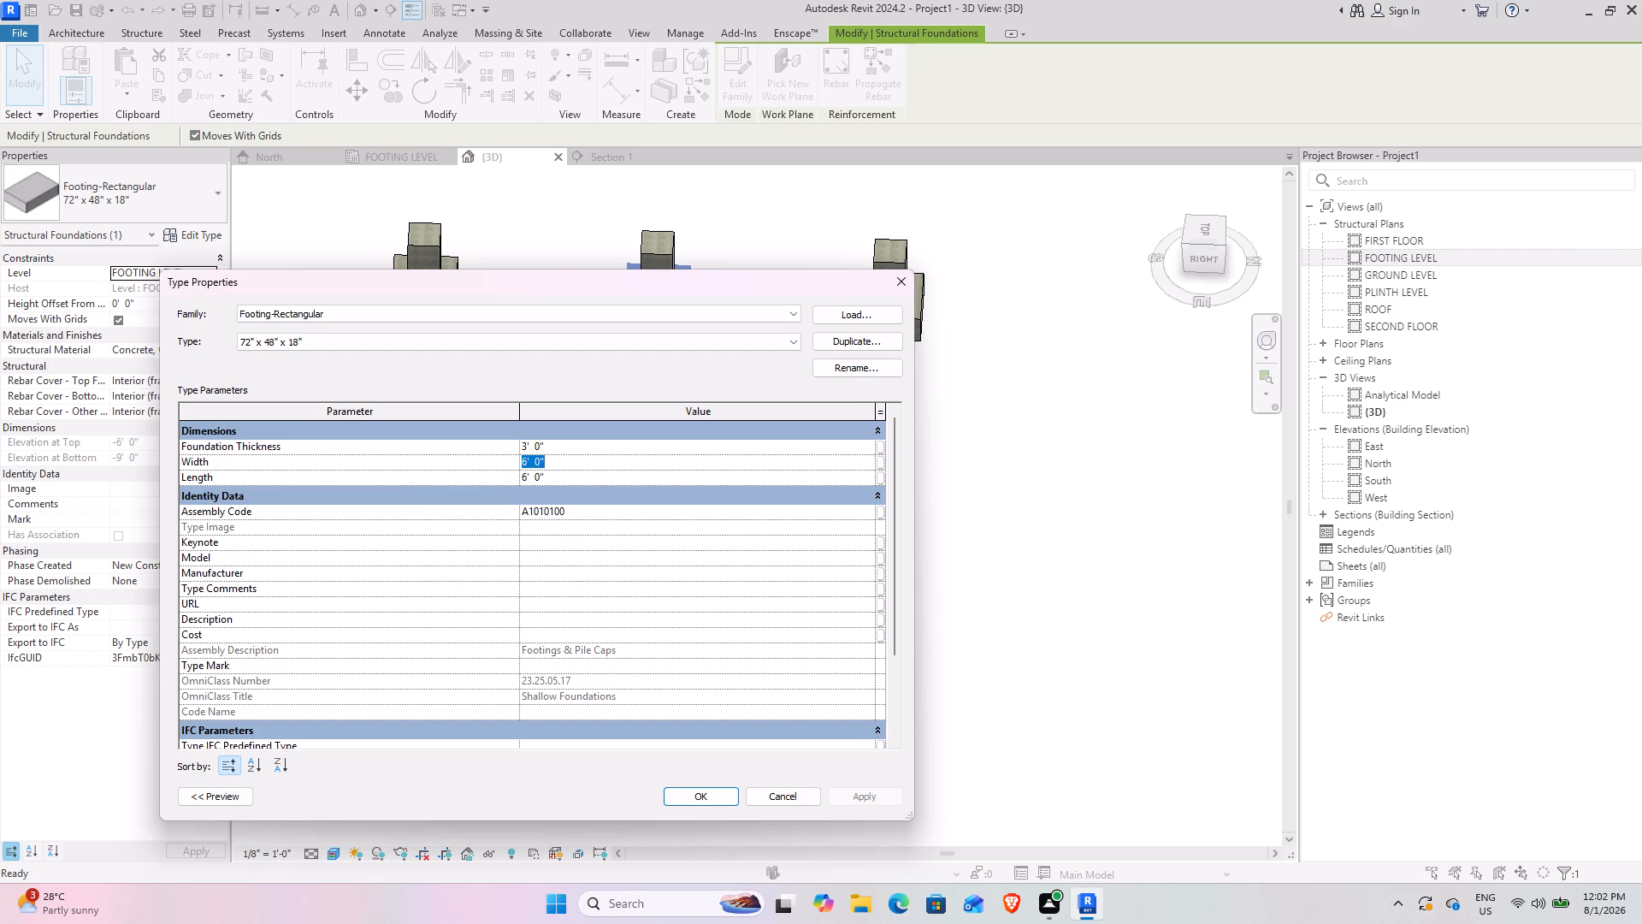
{"action": "type", "text": "7'"}
{"action": "key", "text": "Return"}
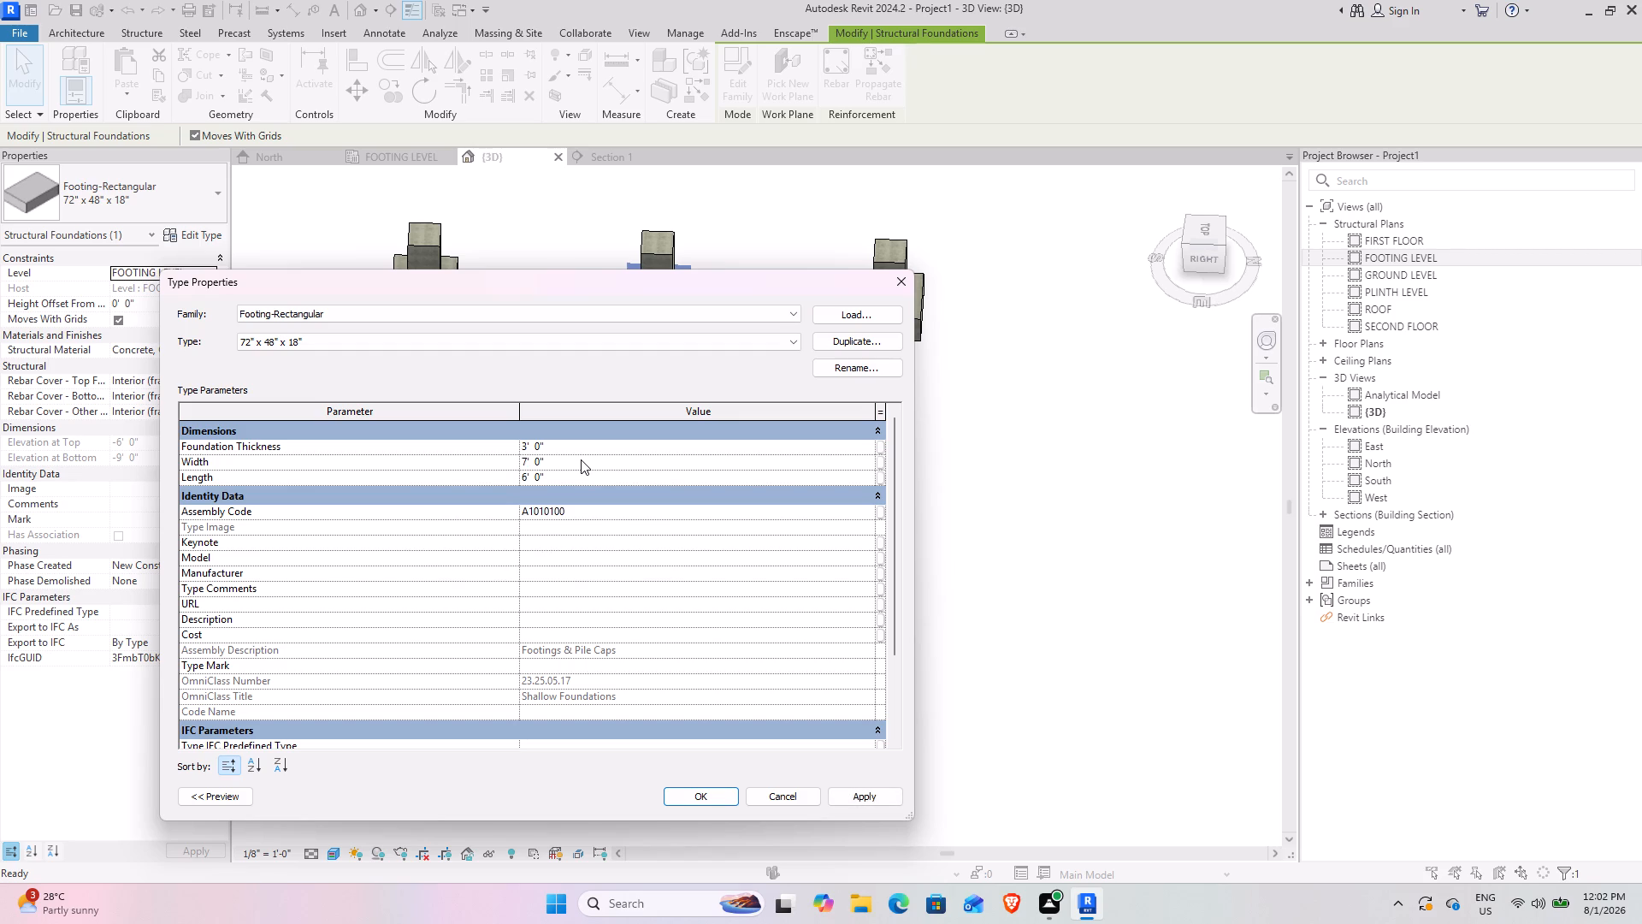
{"action": "left_click", "coordinate": [569, 474]}
{"action": "type", "text": "7'"}
{"action": "key", "text": "Return"}
{"action": "left_click", "coordinate": [881, 811]}
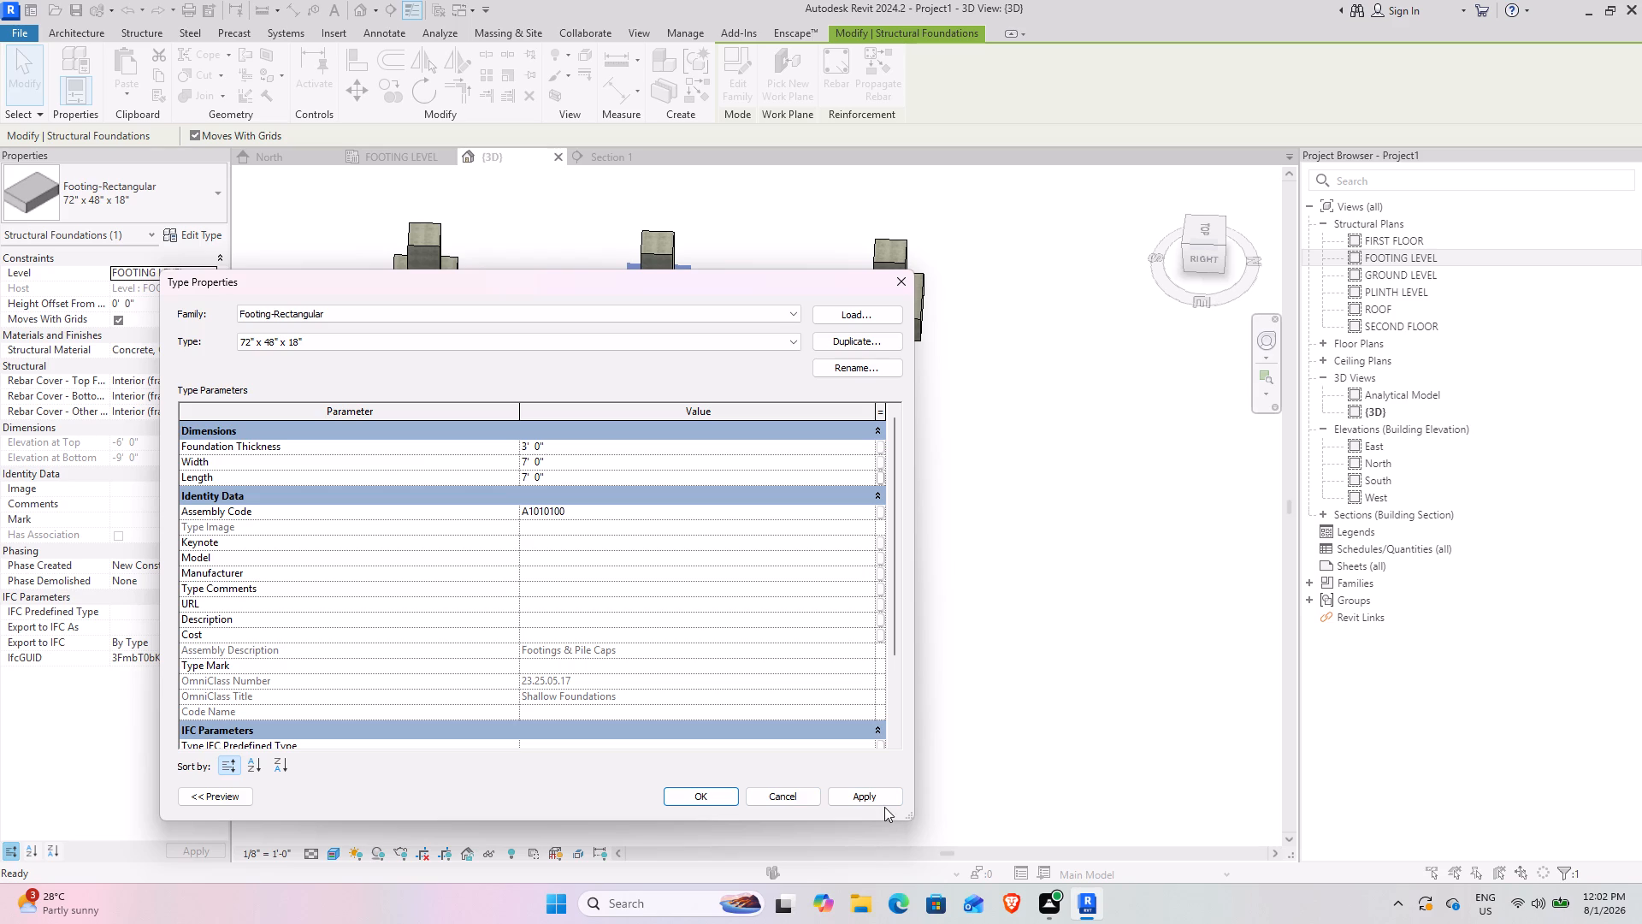
{"action": "left_click", "coordinate": [884, 800]}
{"action": "left_click", "coordinate": [690, 793]}
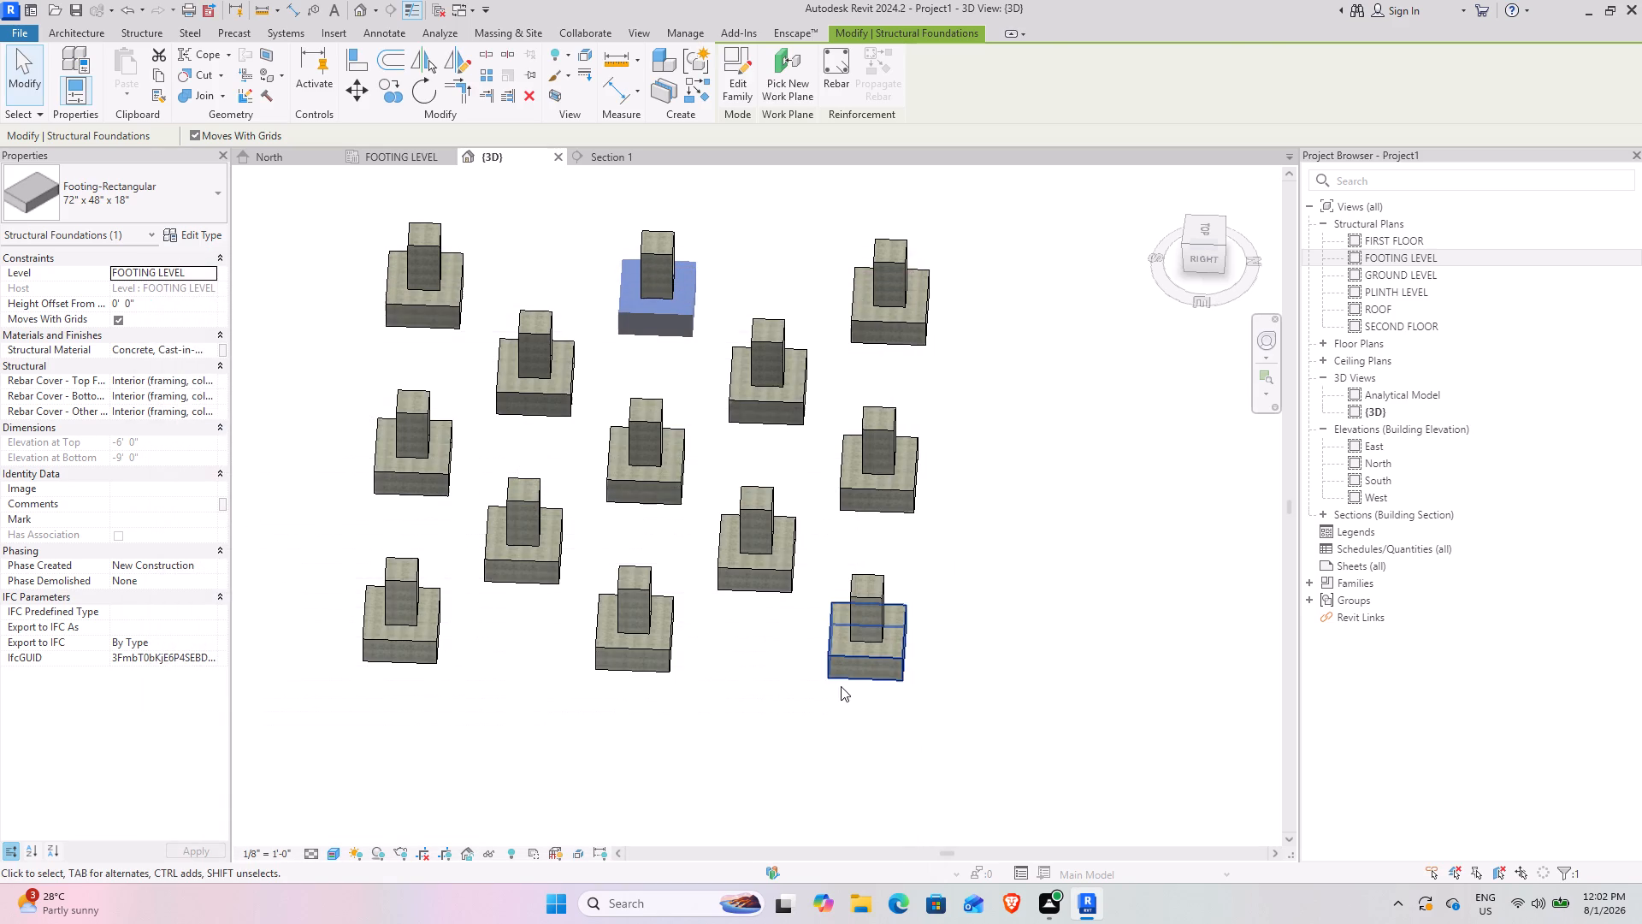
{"action": "left_click", "coordinate": [675, 738]}
Examine the resized footings in the 3D and FOOTING LEVEL views and the footing and column in Section 1.
{"action": "scroll", "coordinate": [696, 565], "scroll_direction": "down", "scroll_amount": 2}
{"action": "middle_click_drag", "start_coordinate": [689, 564], "coordinate": [577, 647], "text": "shift"}
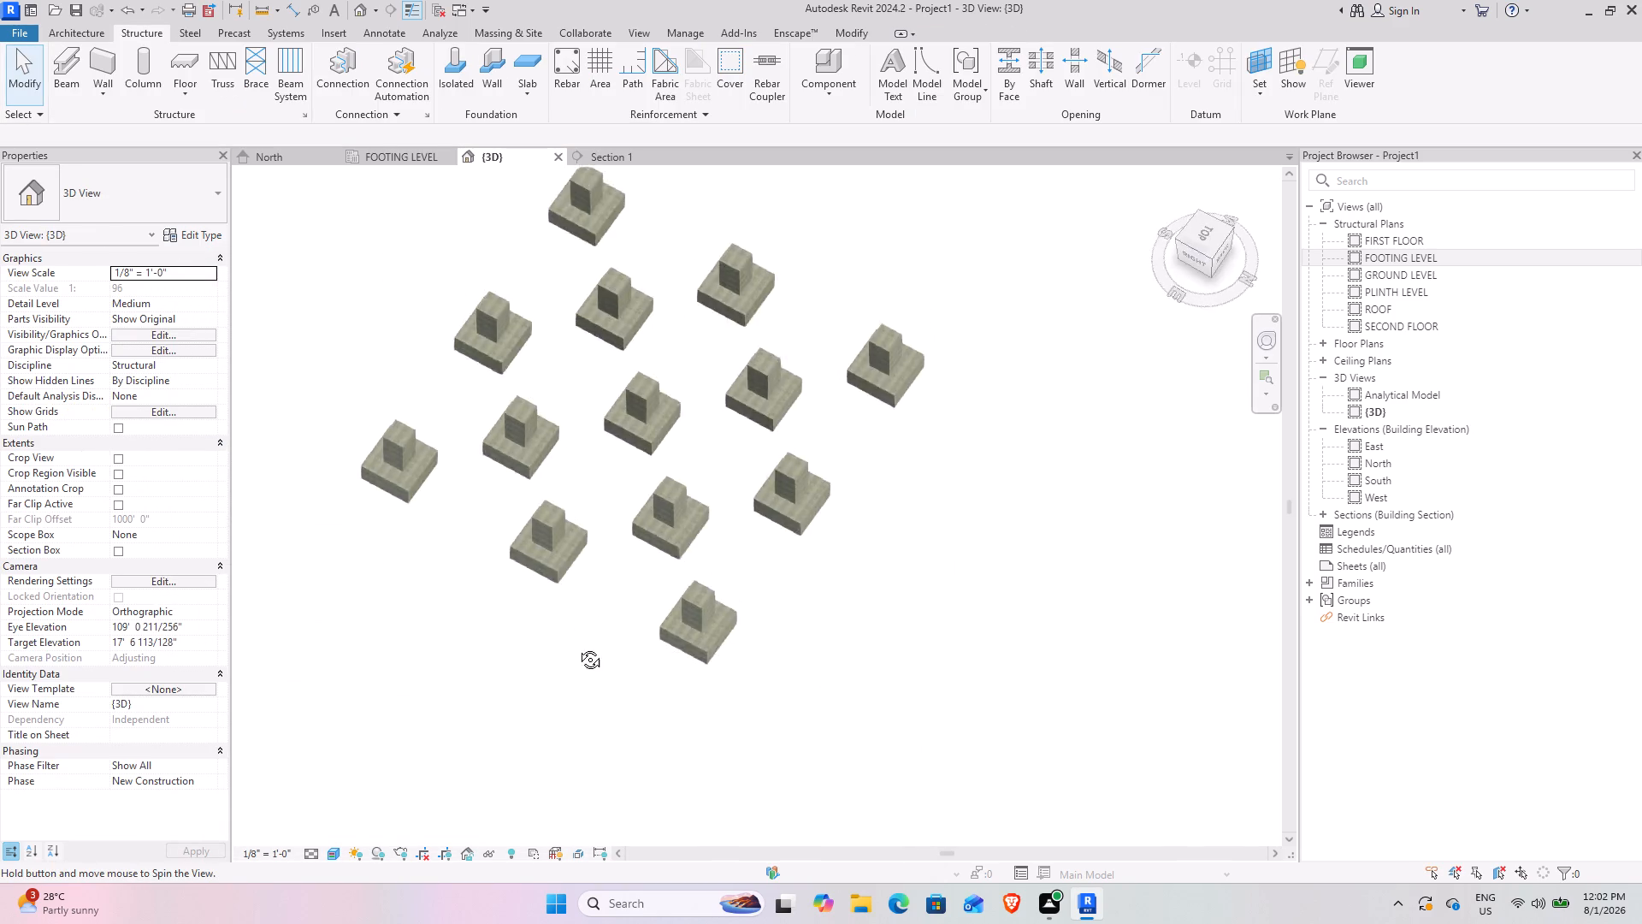
{"action": "middle_click_drag", "start_coordinate": [577, 647], "coordinate": [694, 690], "text": "shift"}
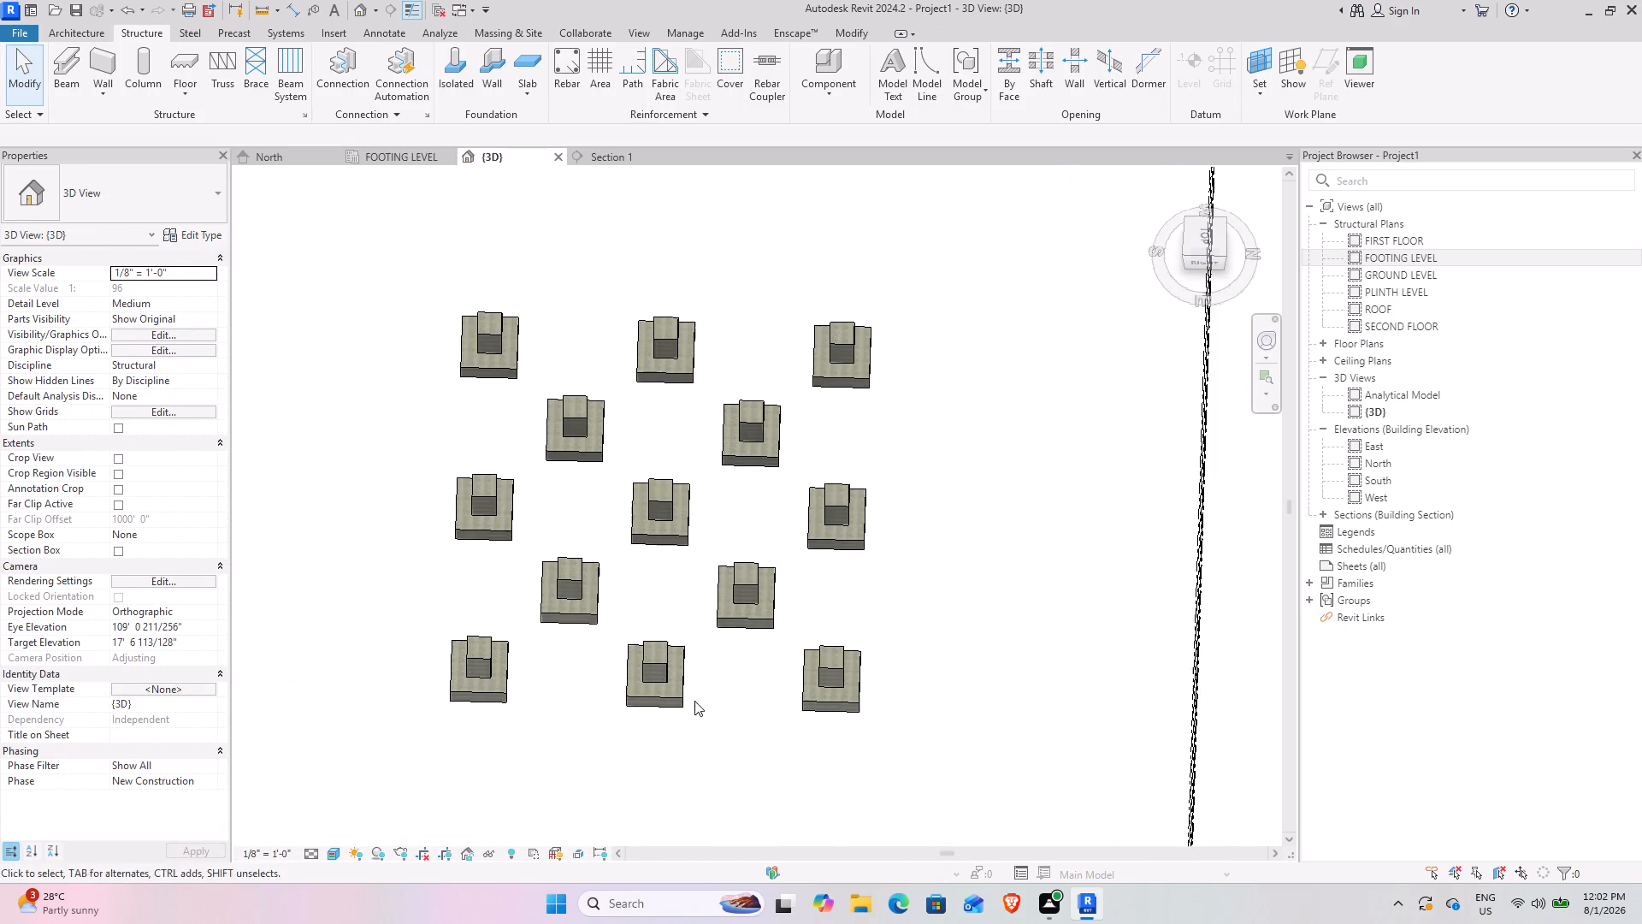
{"action": "left_click", "coordinate": [368, 163]}
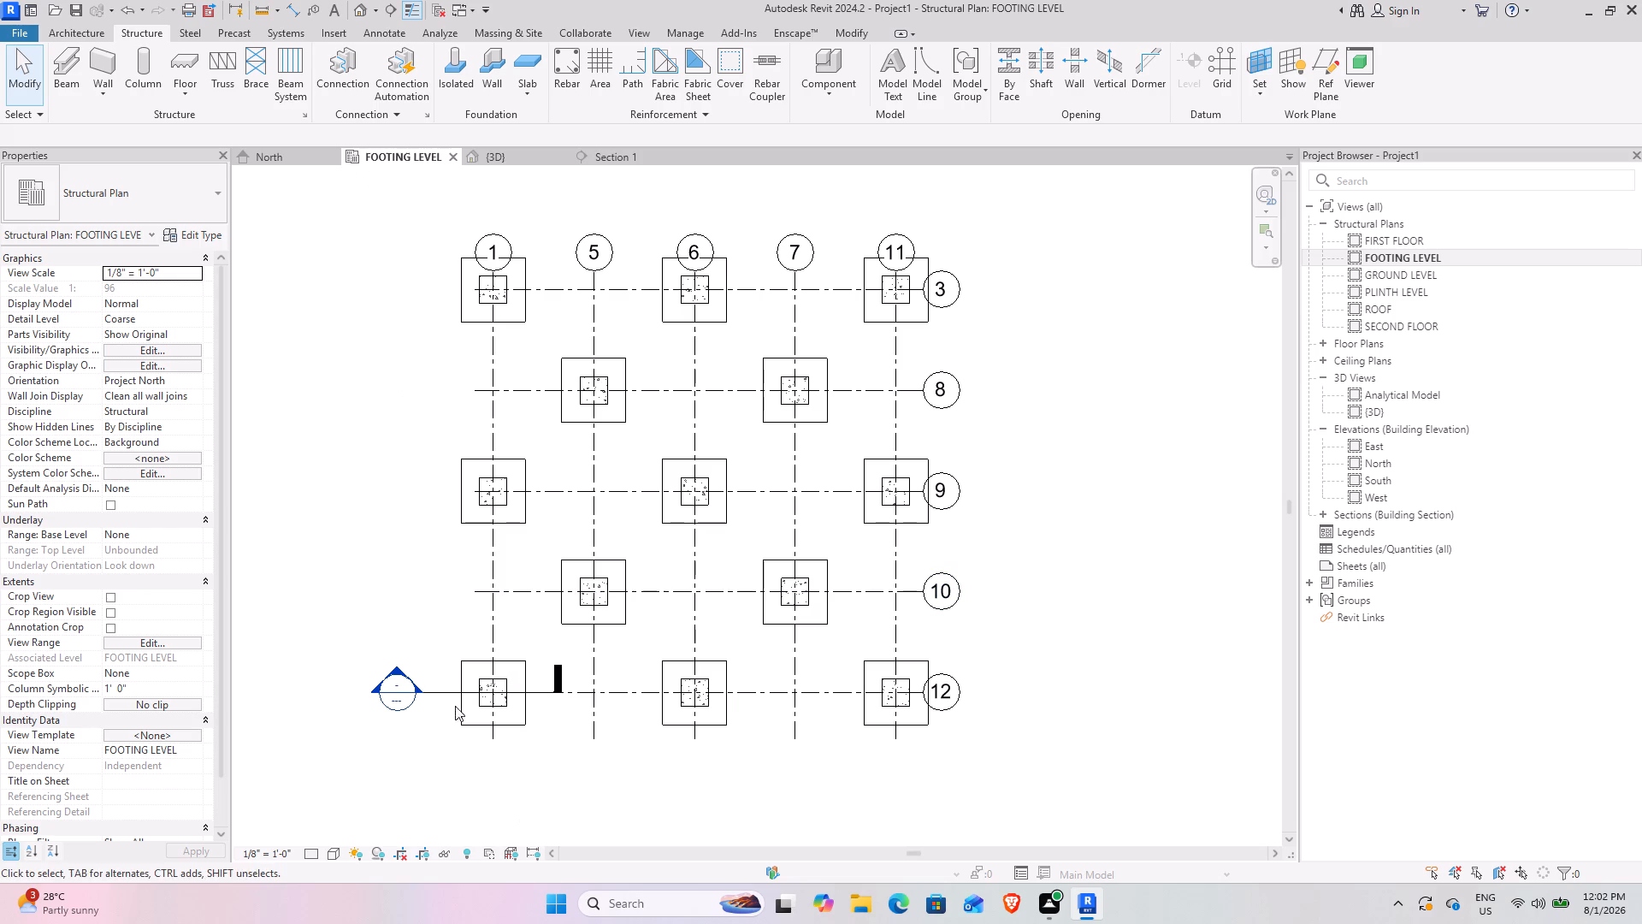
{"action": "left_click", "coordinate": [629, 158]}
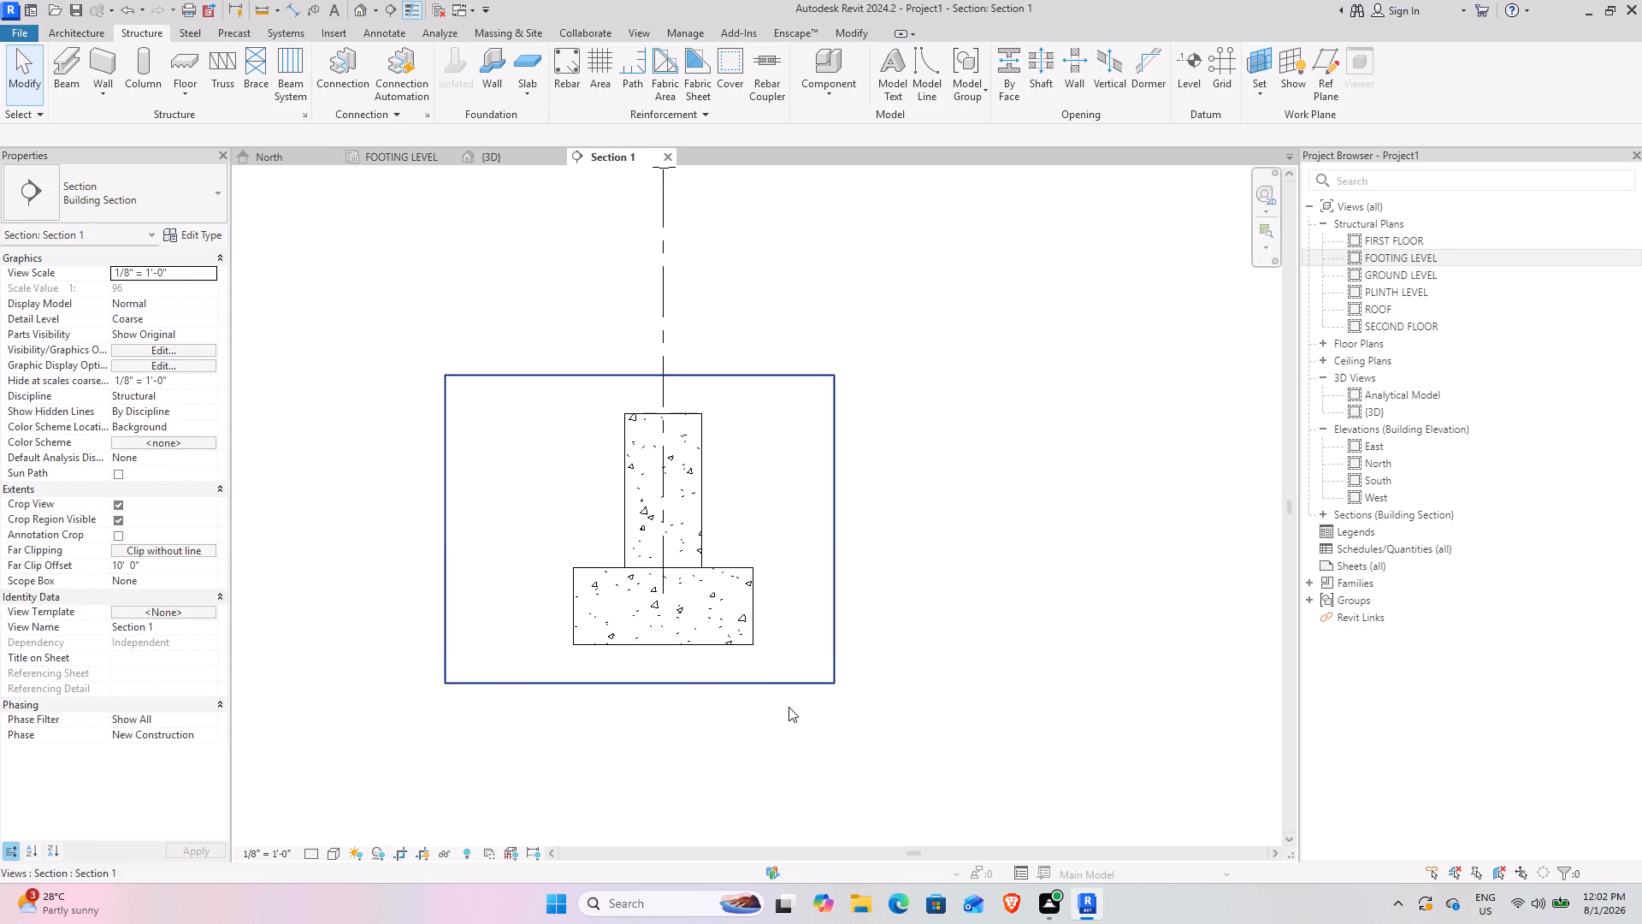
{"action": "middle_click_drag", "start_coordinate": [760, 692], "coordinate": [670, 655]}
{"action": "scroll", "coordinate": [581, 500], "scroll_direction": "up", "scroll_amount": 3}
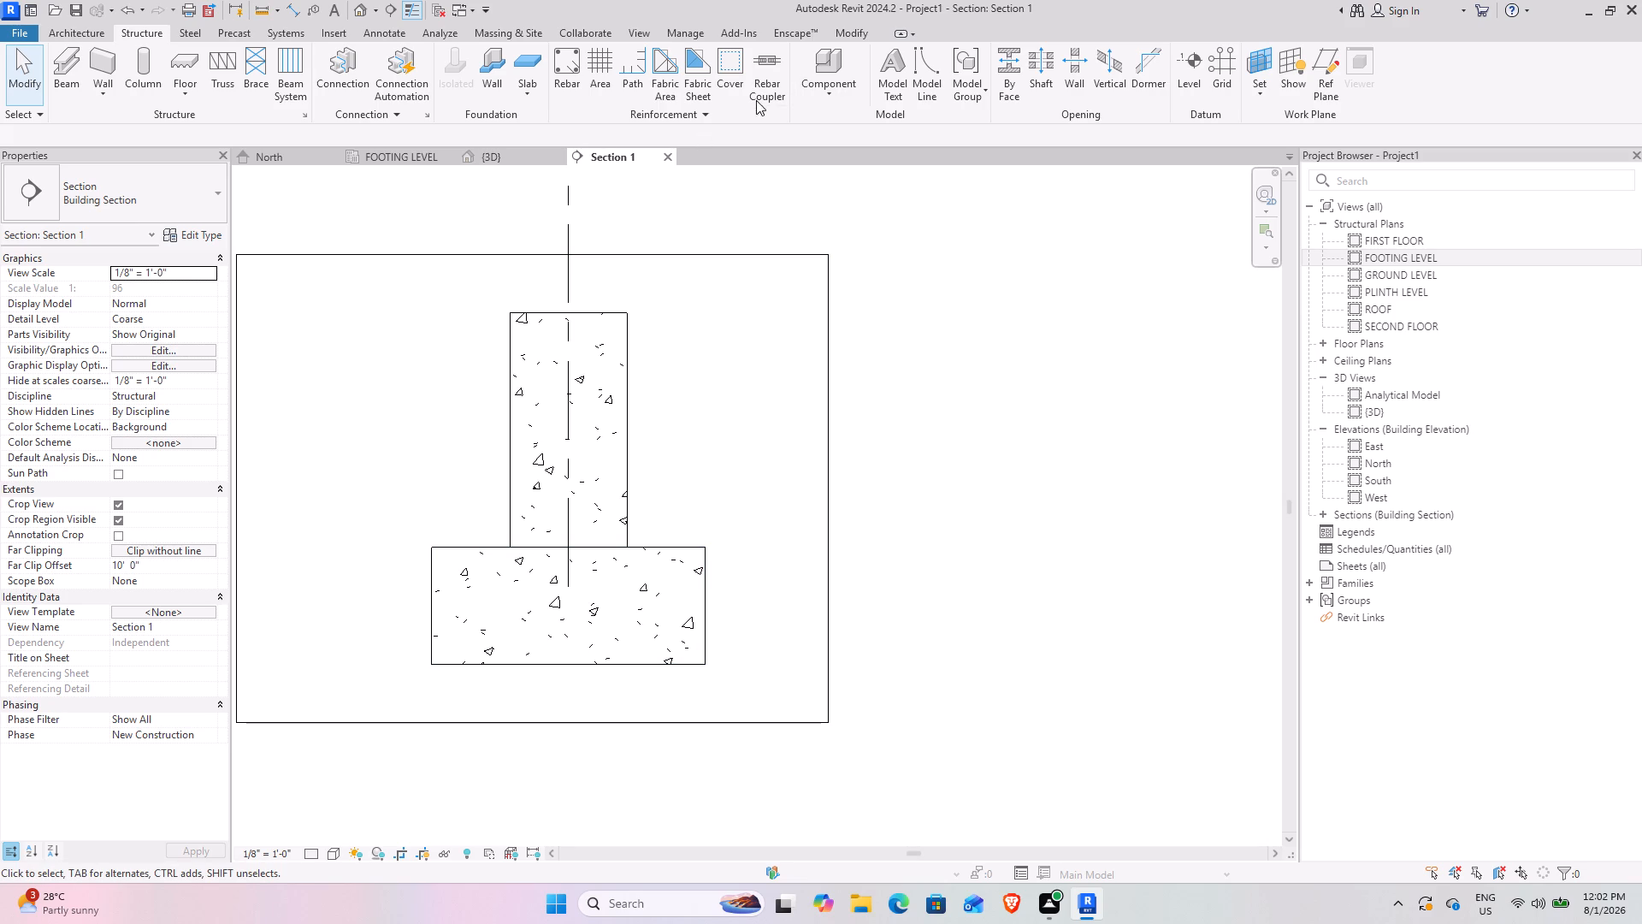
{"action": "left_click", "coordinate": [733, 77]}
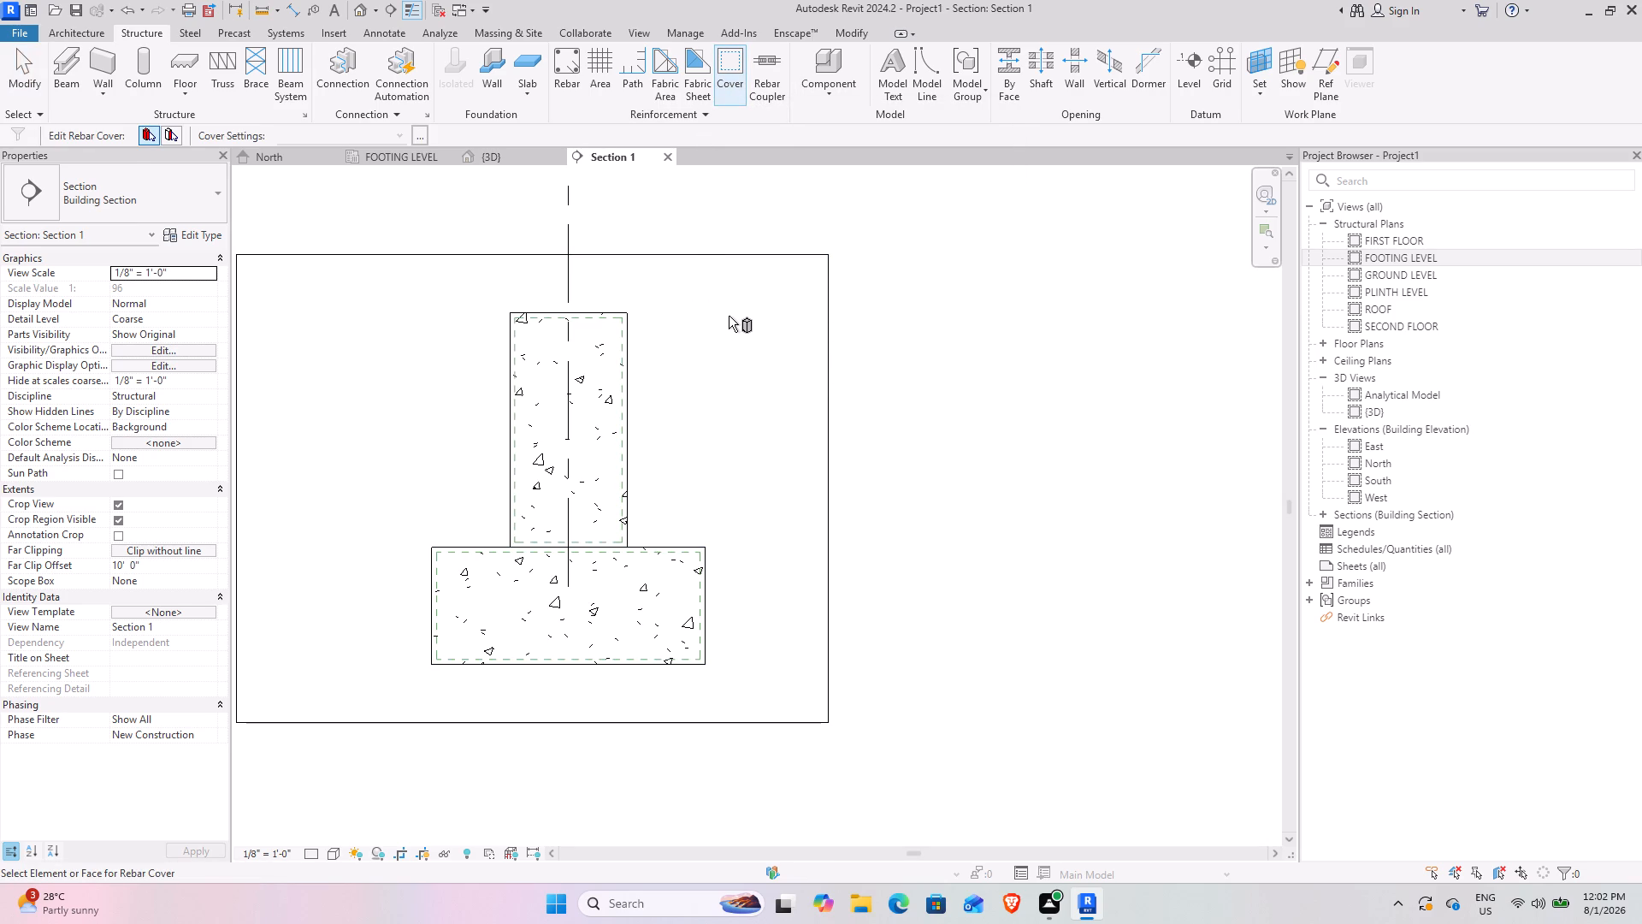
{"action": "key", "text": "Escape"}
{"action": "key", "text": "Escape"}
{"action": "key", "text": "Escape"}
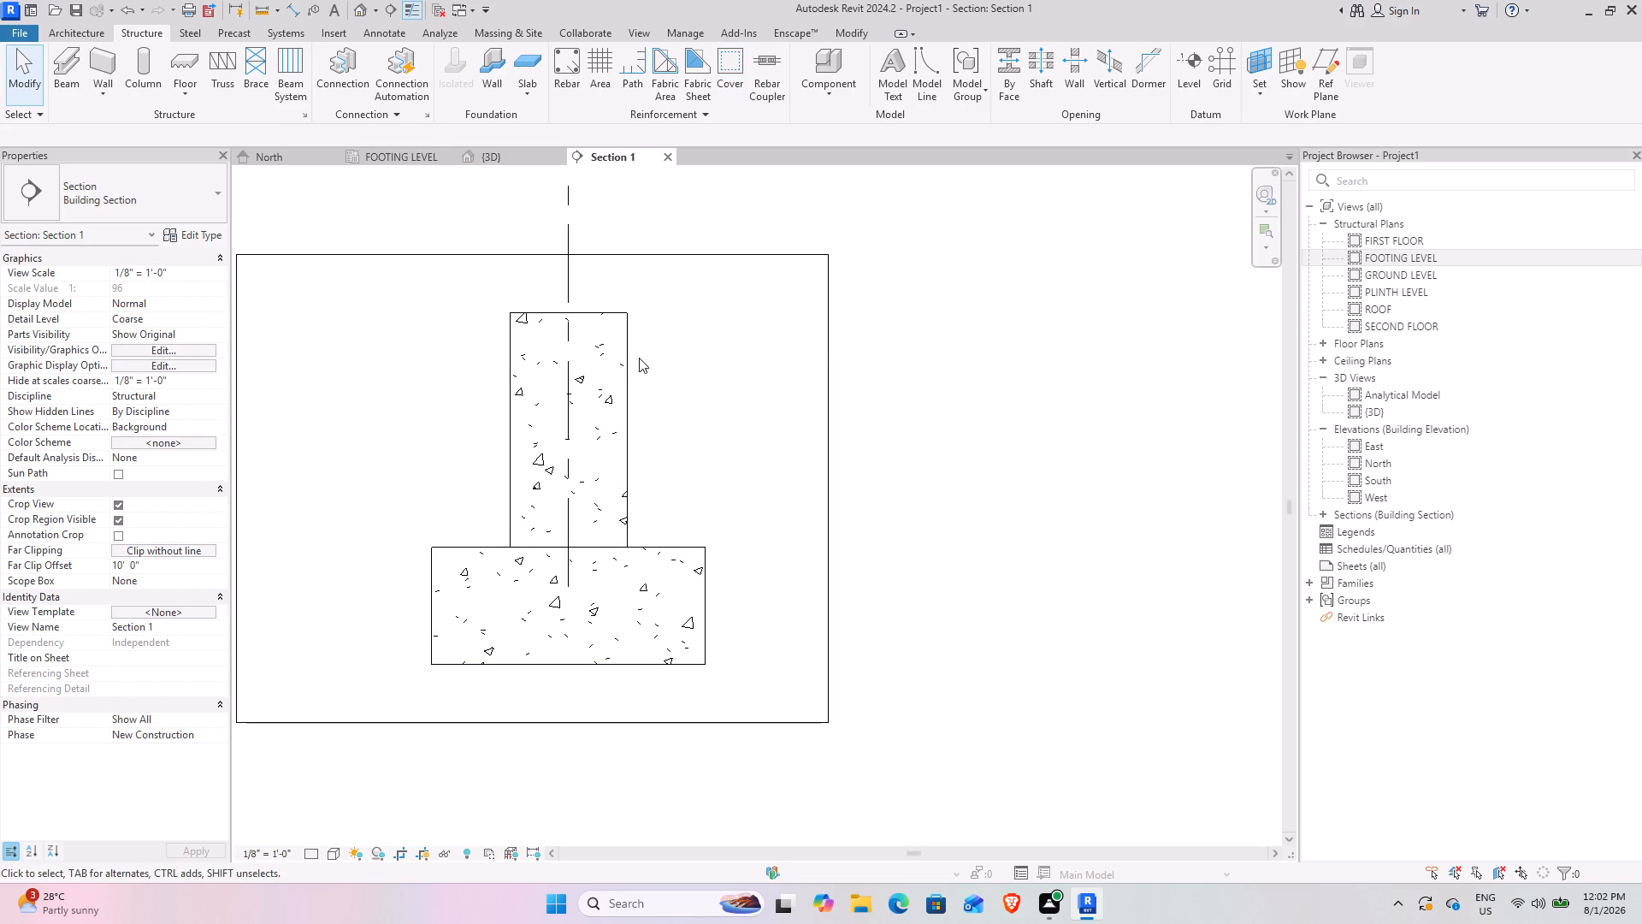
Temporarily hide the column above the footing in Section 1.
{"action": "left_click", "coordinate": [628, 367]}
{"action": "type", "text": "hh"}
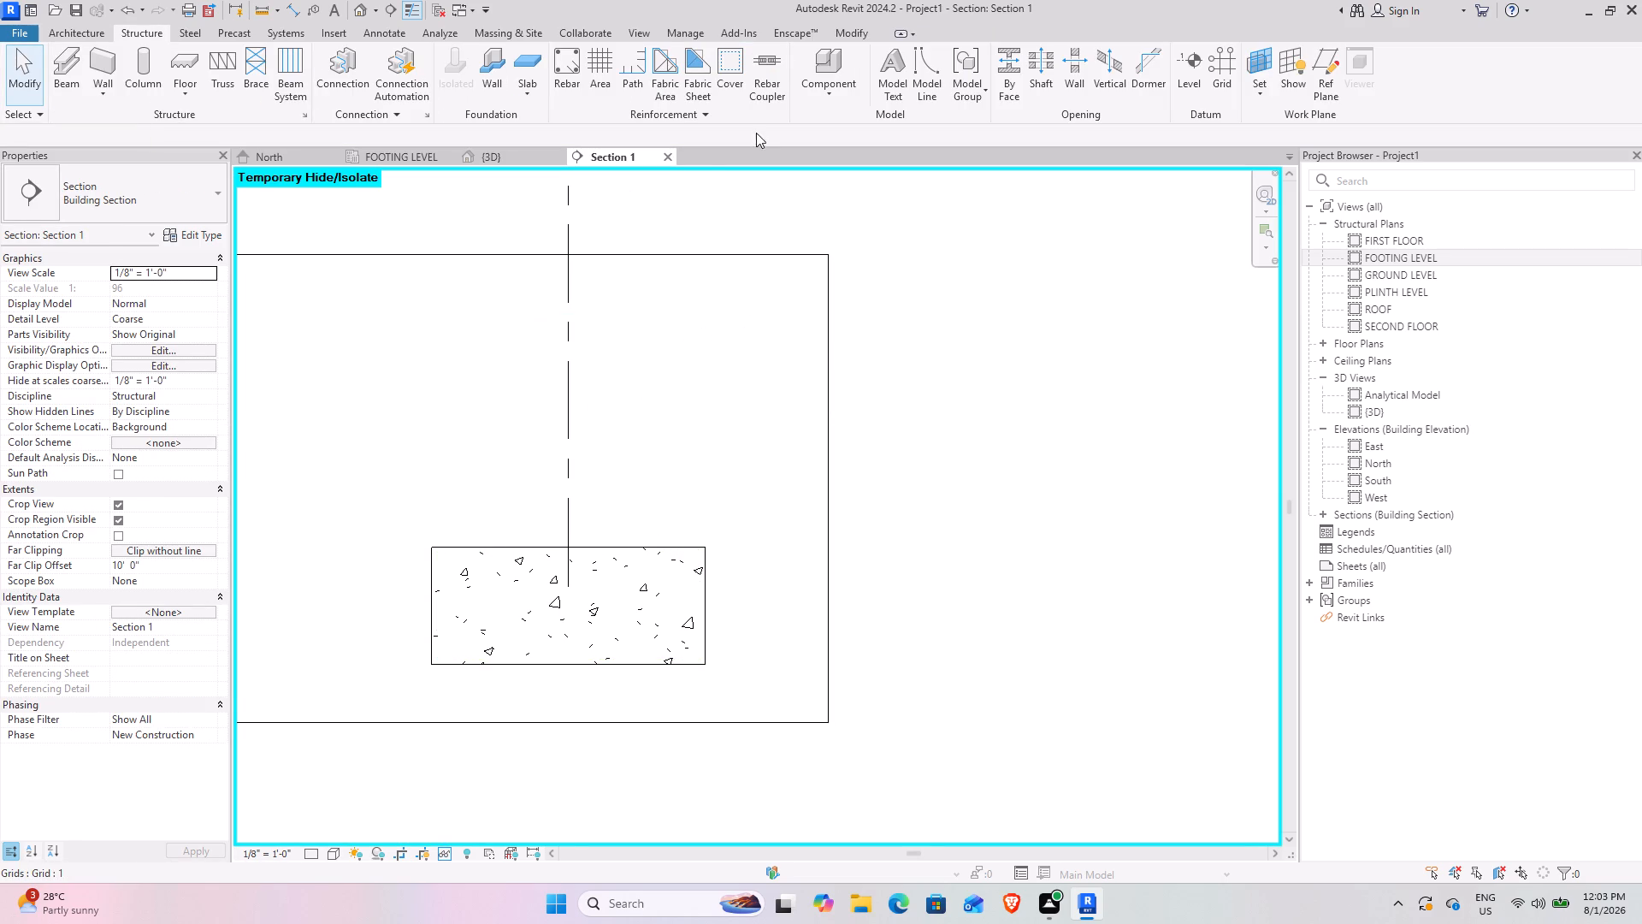
Add a rebar cover setting named "structural foundation" with a 50 mm cover.
{"action": "left_click", "coordinate": [731, 73]}
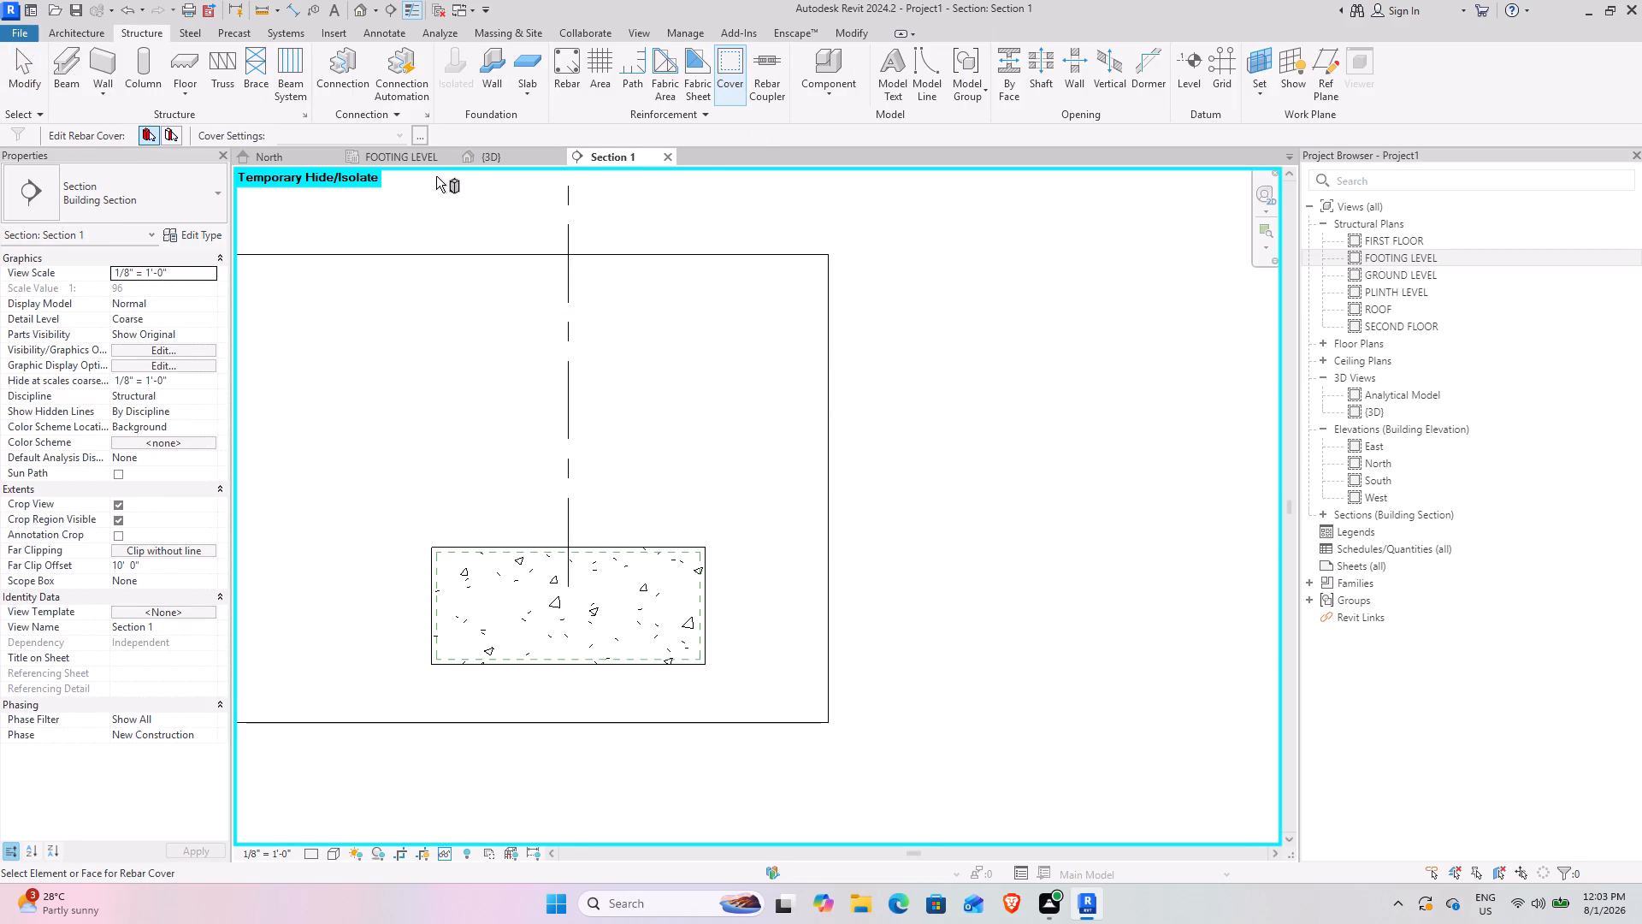
{"action": "left_click", "coordinate": [422, 133]}
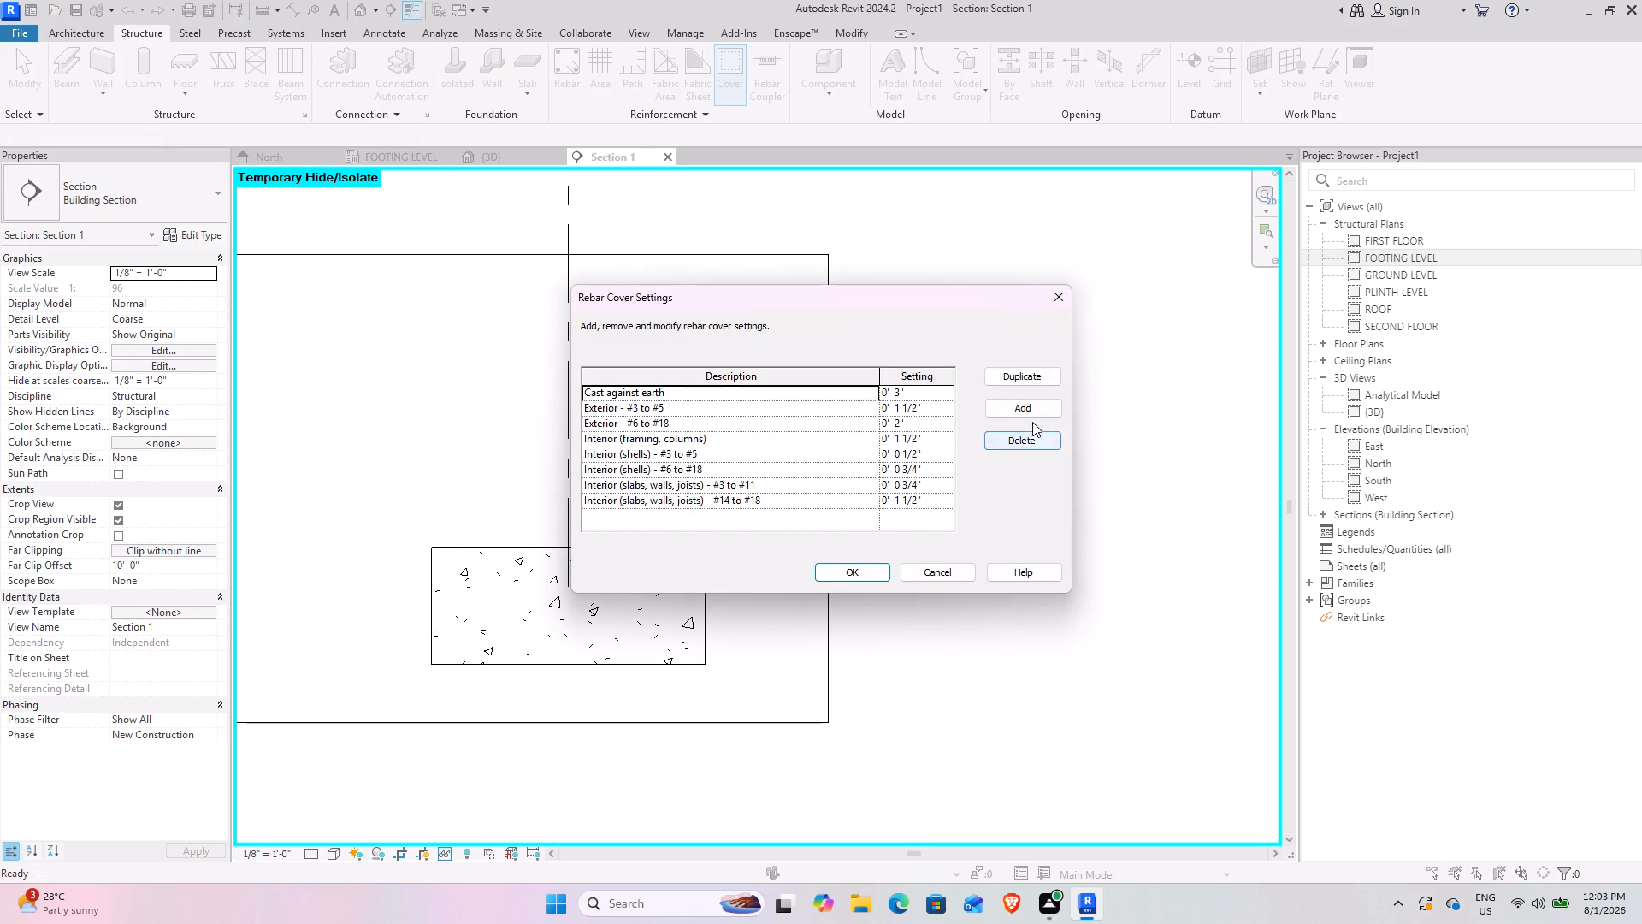
{"action": "left_click", "coordinate": [1026, 405]}
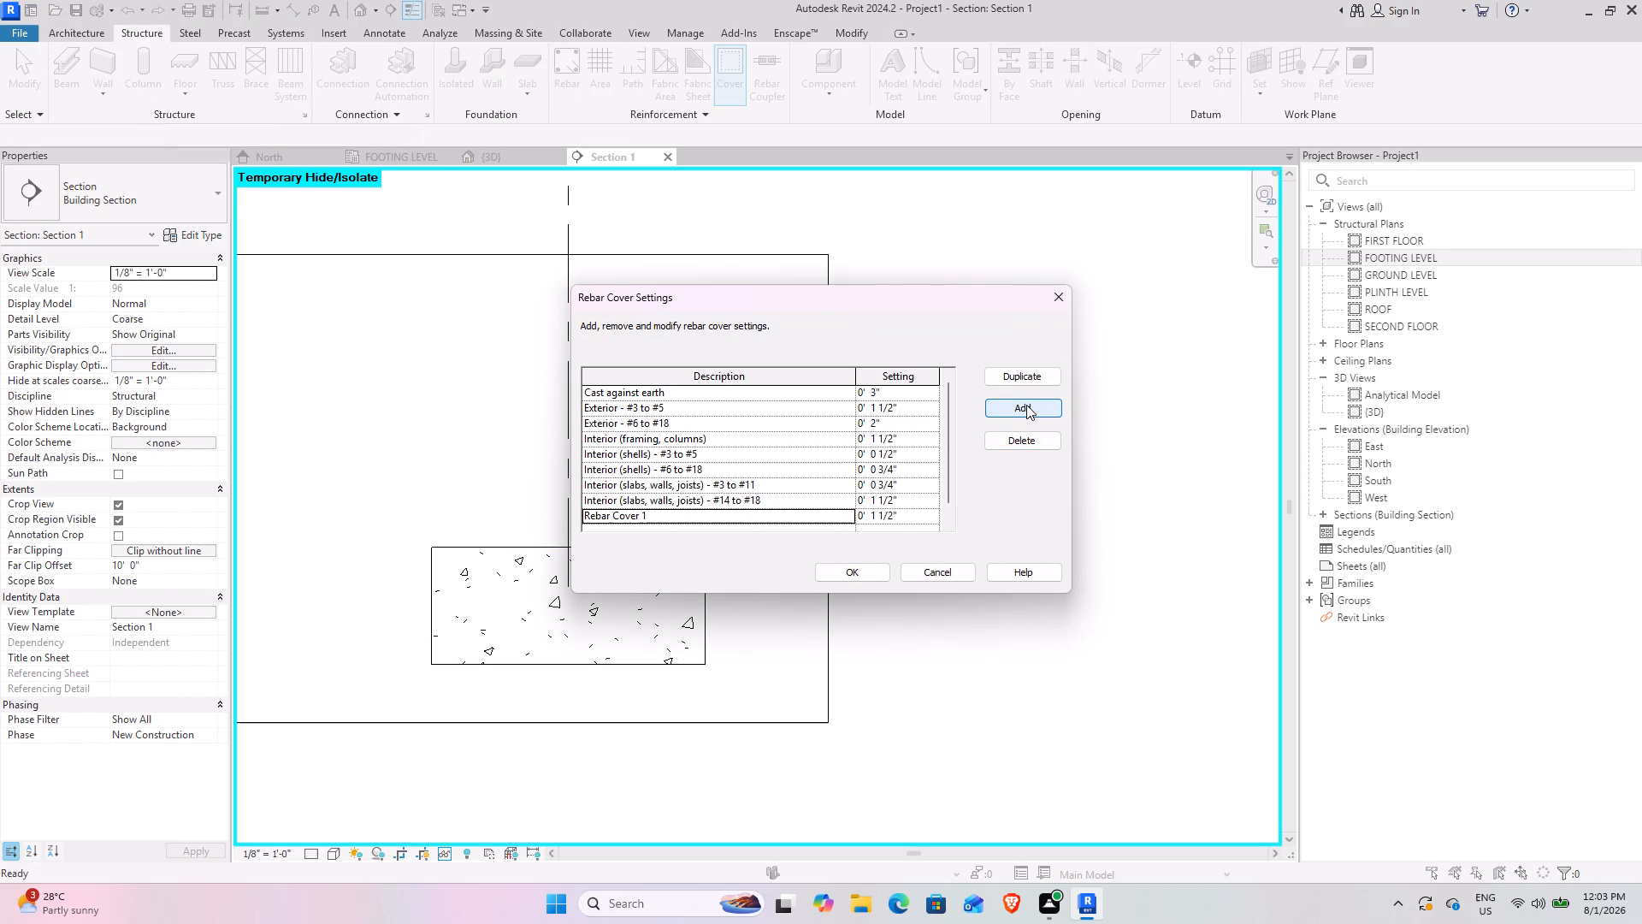
{"action": "type", "text": "str"}
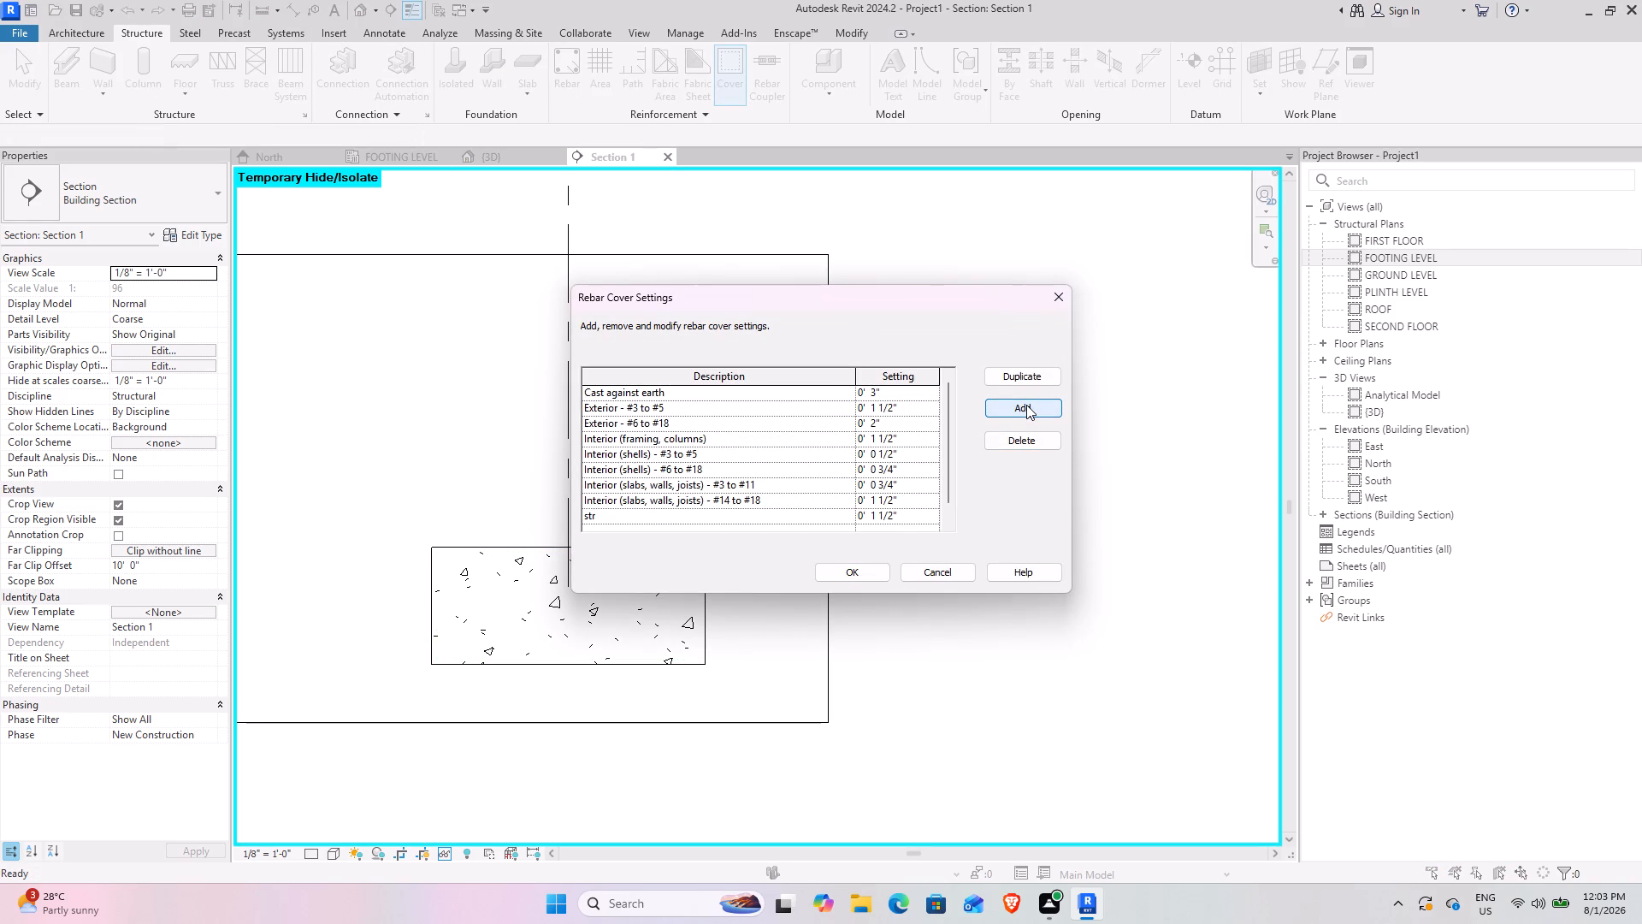
{"action": "type", "text": "ucturs"}
{"action": "key", "text": "BackSpace"}
{"action": "type", "text": "al foundation"}
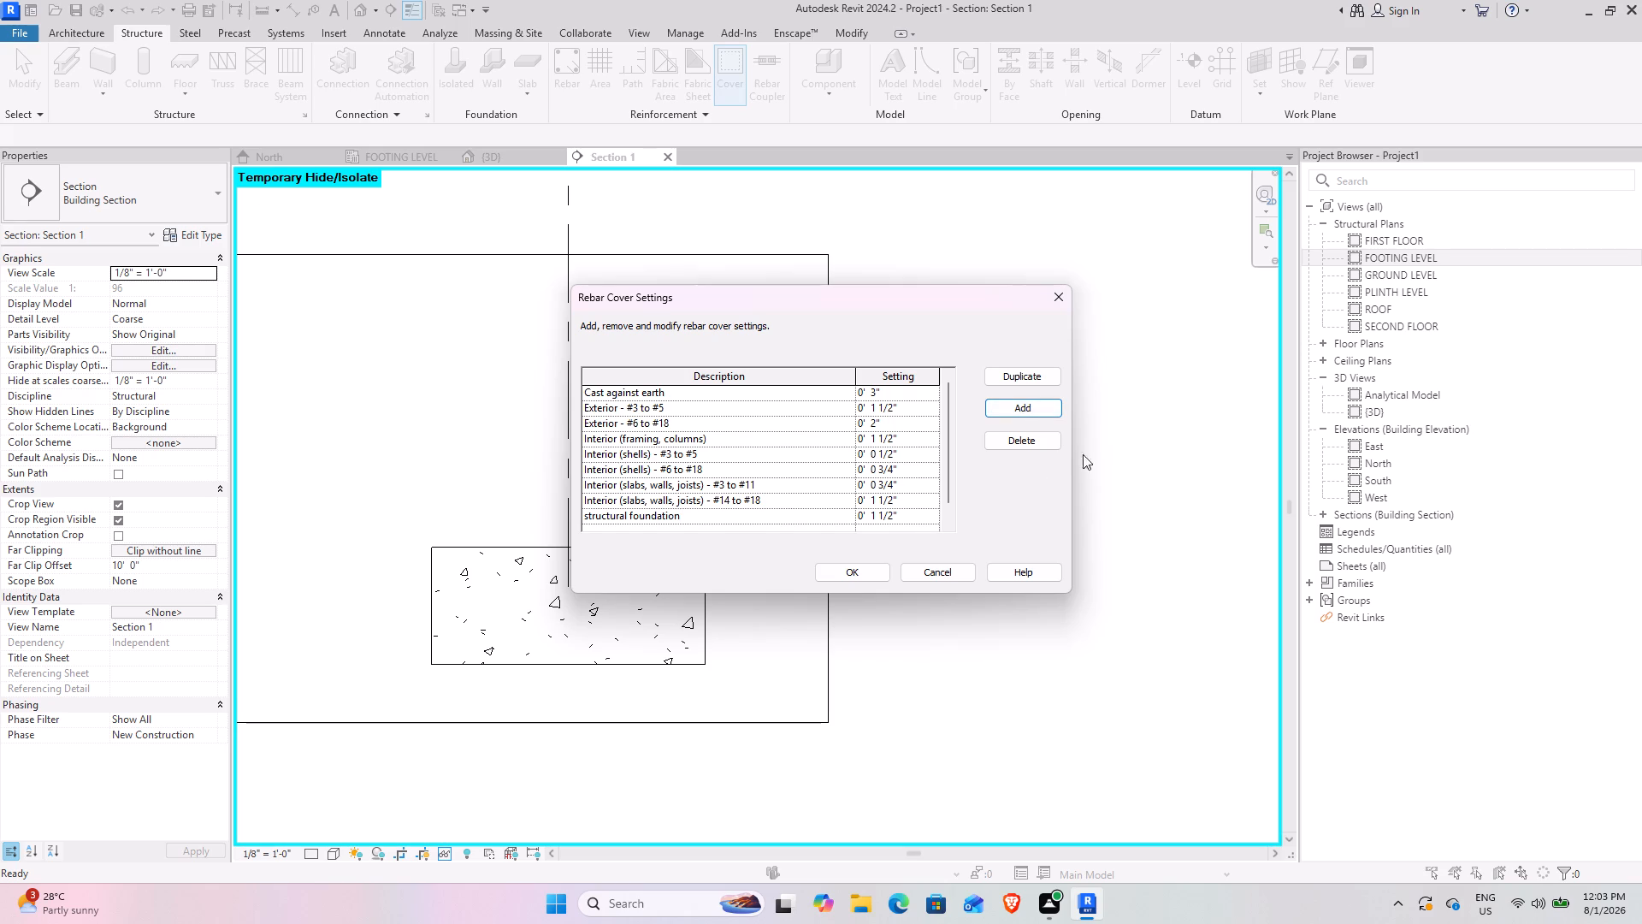
{"action": "left_click", "coordinate": [907, 518]}
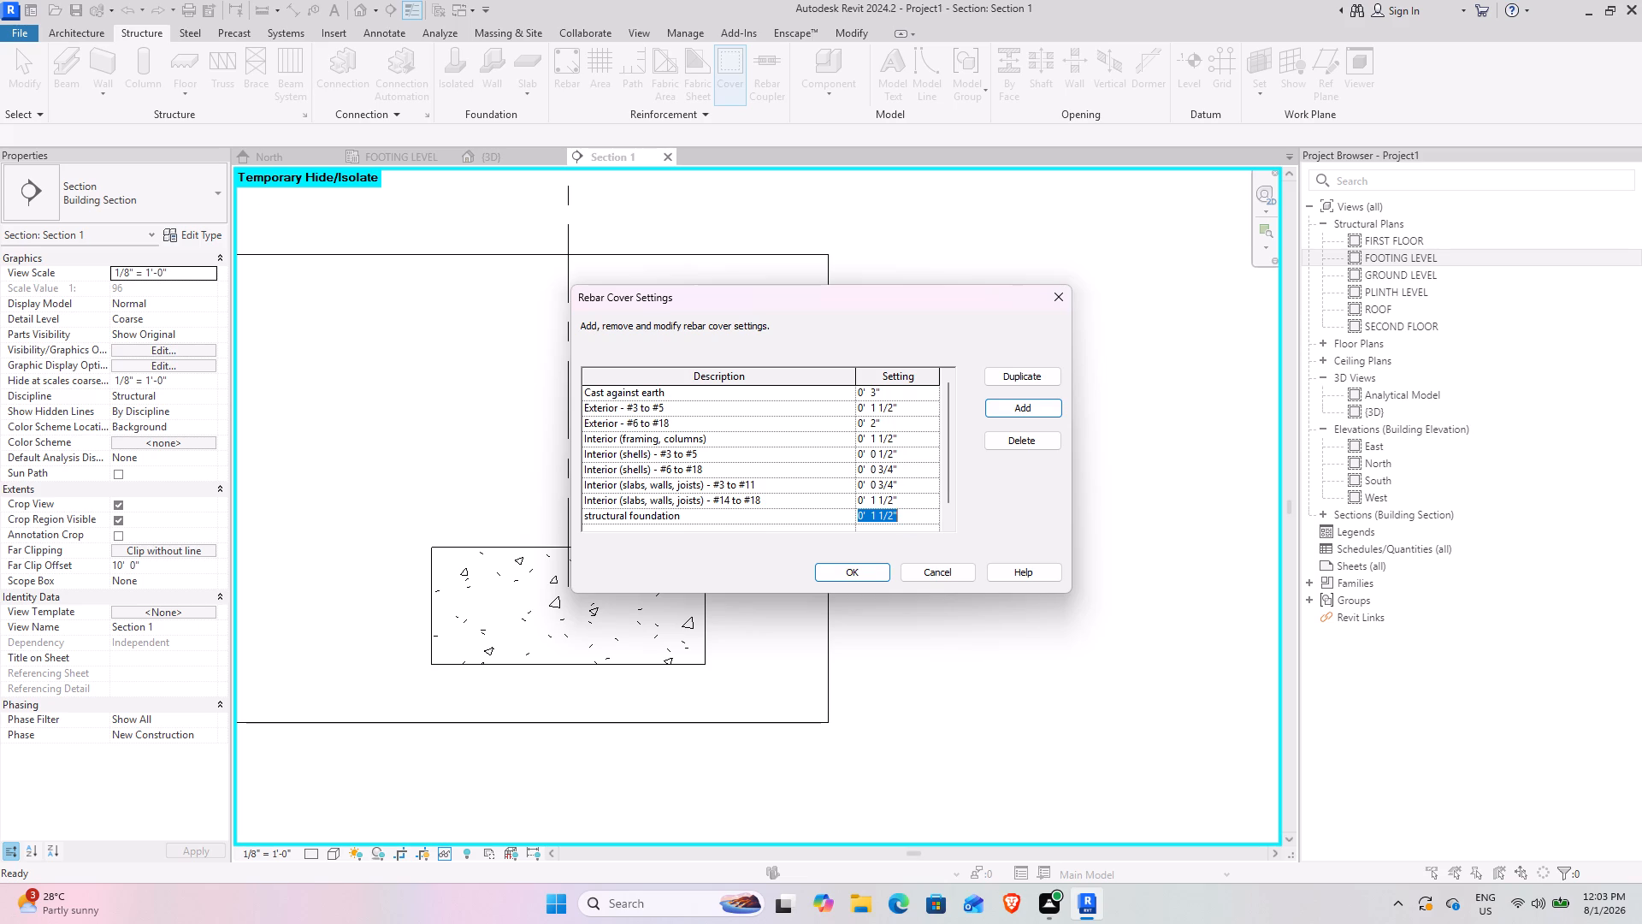
{"action": "type", "text": "50"}
{"action": "type", "text": "mm"}
{"action": "key", "text": "Return"}
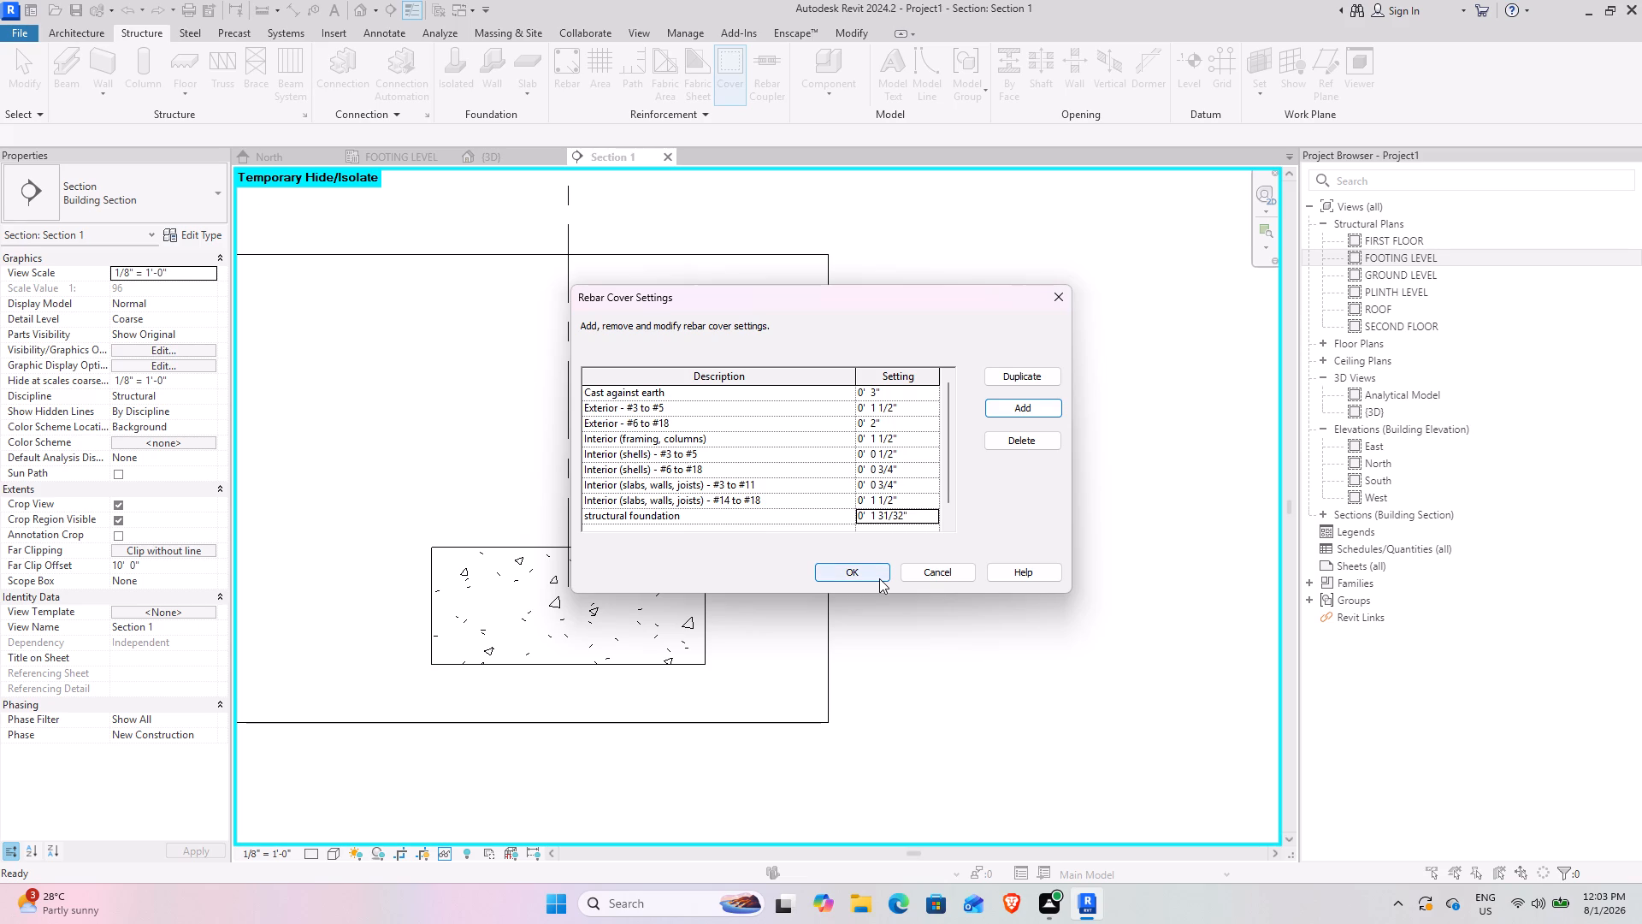
{"action": "left_click", "coordinate": [851, 570]}
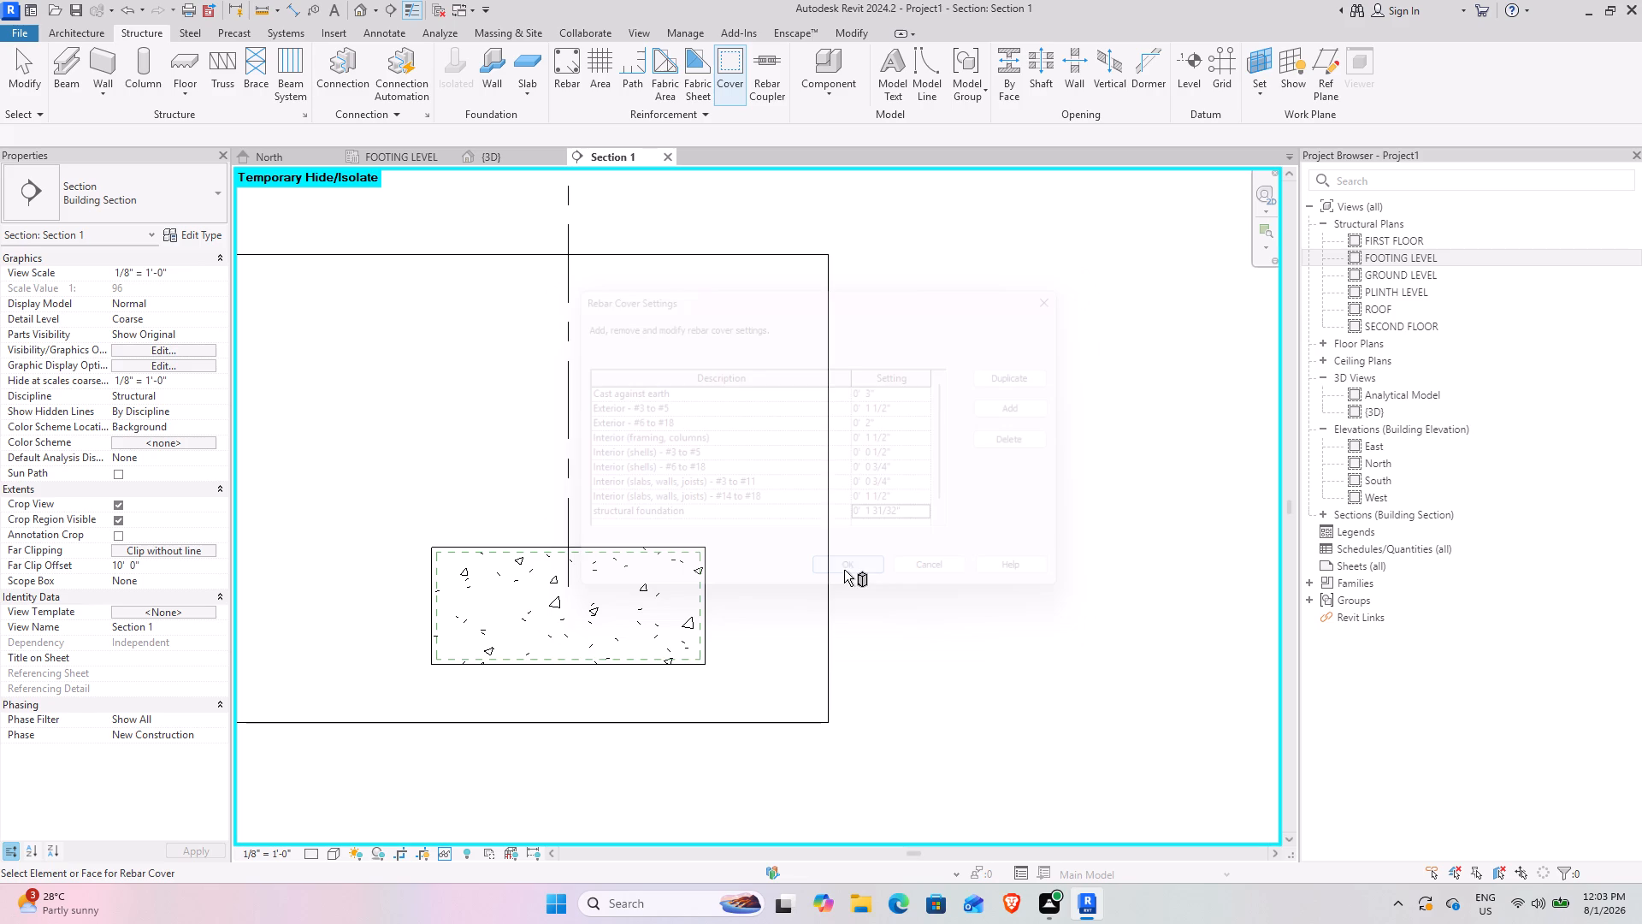
Apply the structural foundation rebar cover to the whole footing in Section 1.
{"action": "left_click", "coordinate": [595, 547]}
{"action": "left_click", "coordinate": [399, 139]}
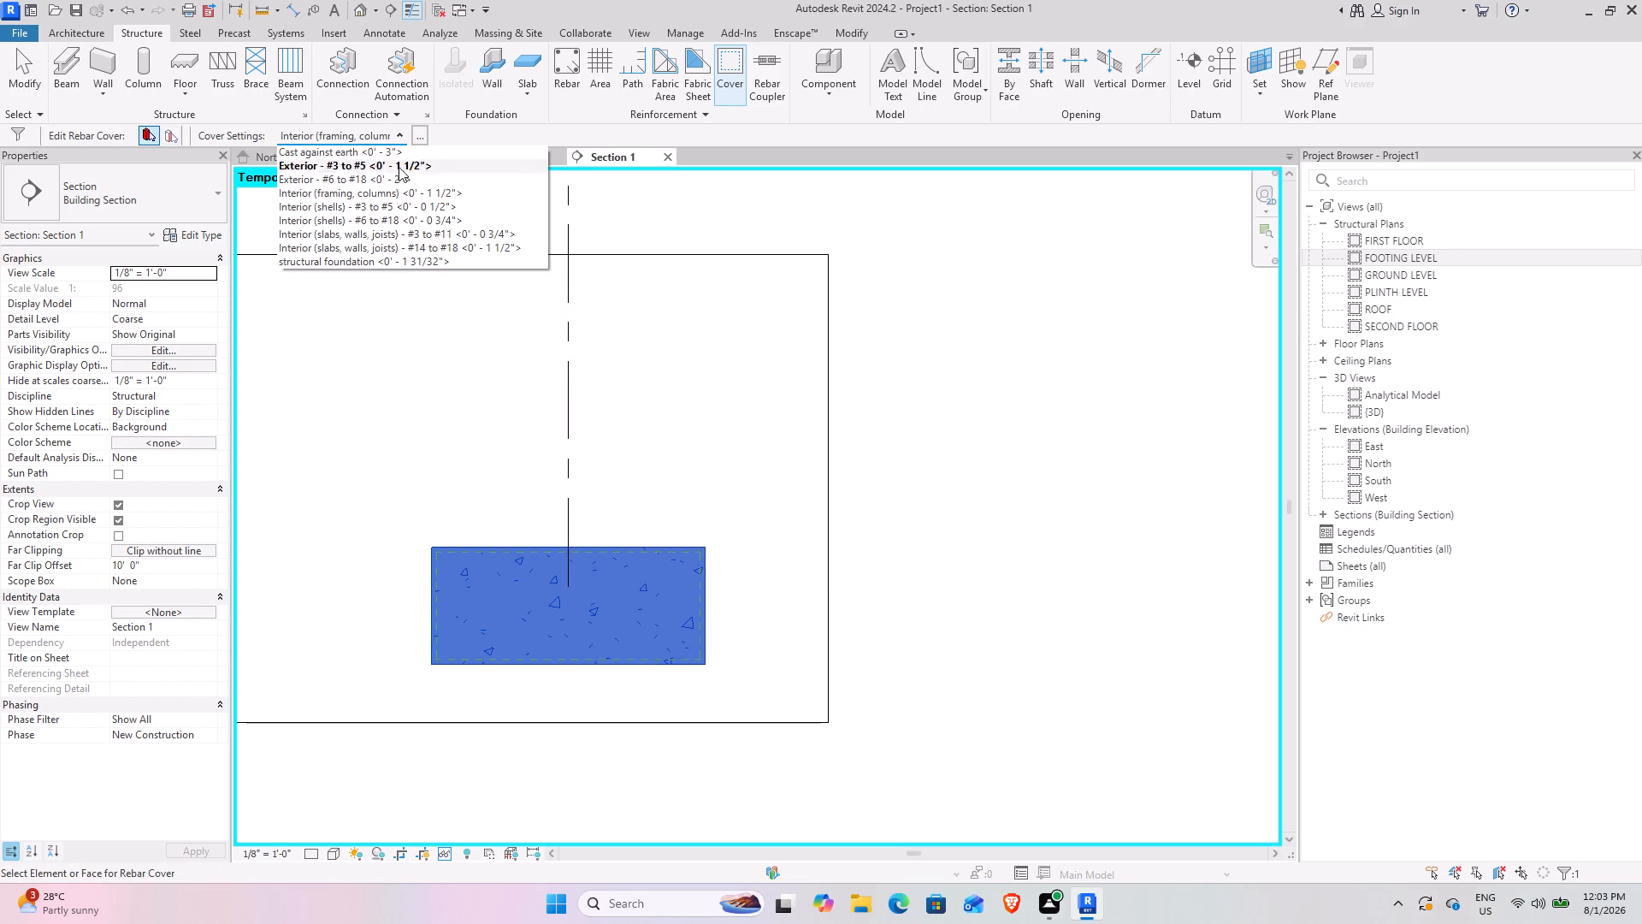
{"action": "left_click", "coordinate": [364, 259]}
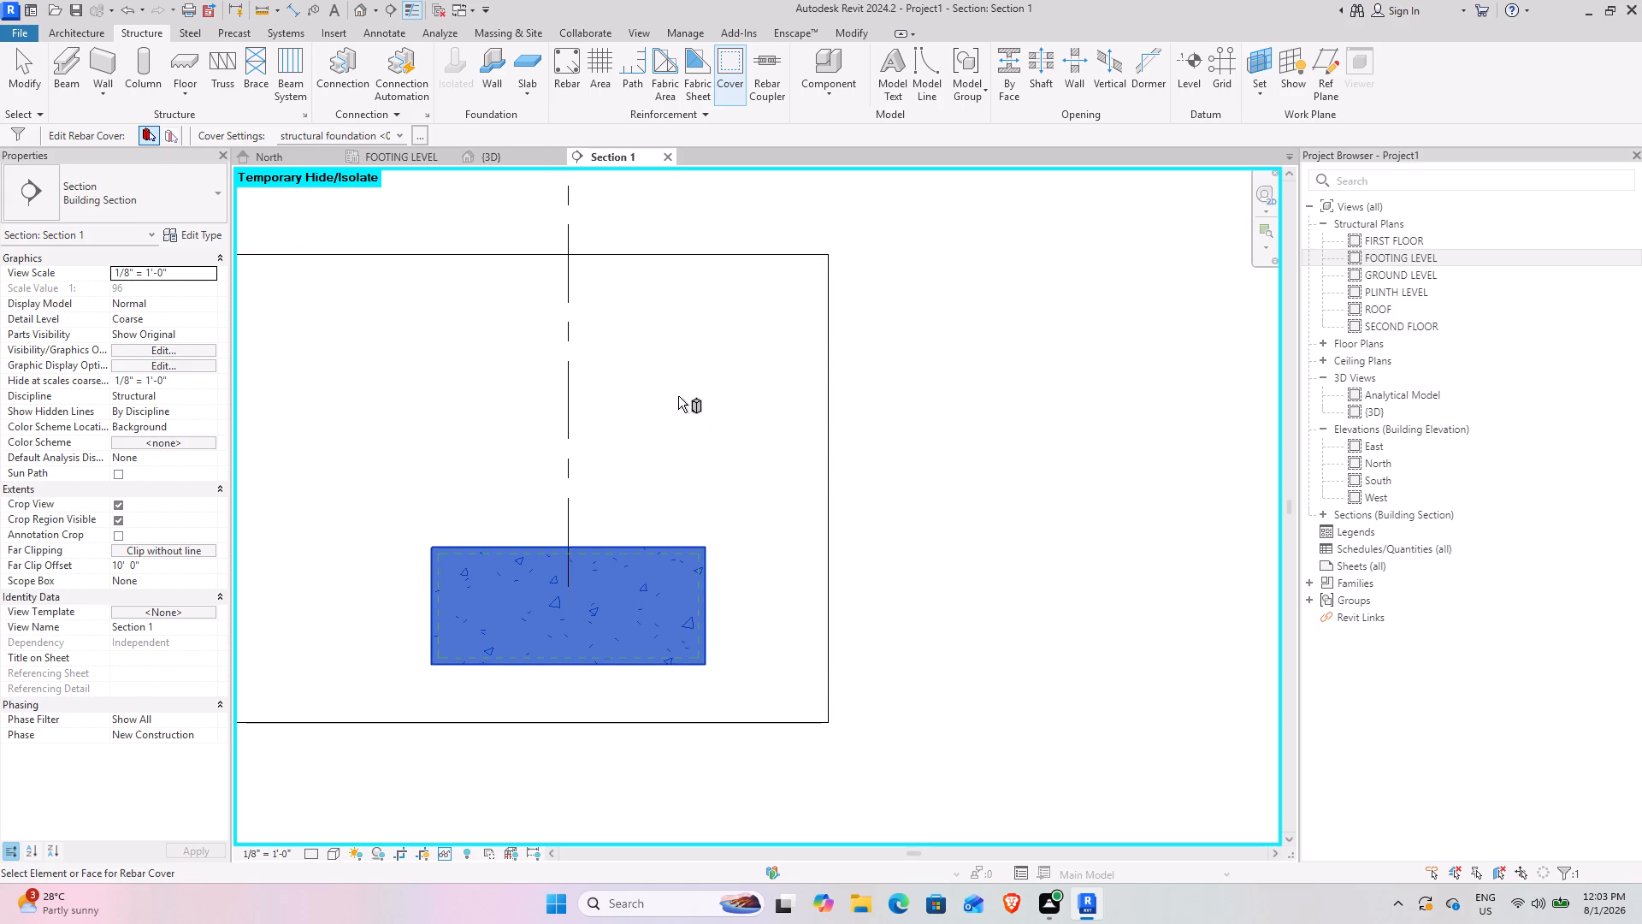
{"action": "left_click", "coordinate": [678, 396]}
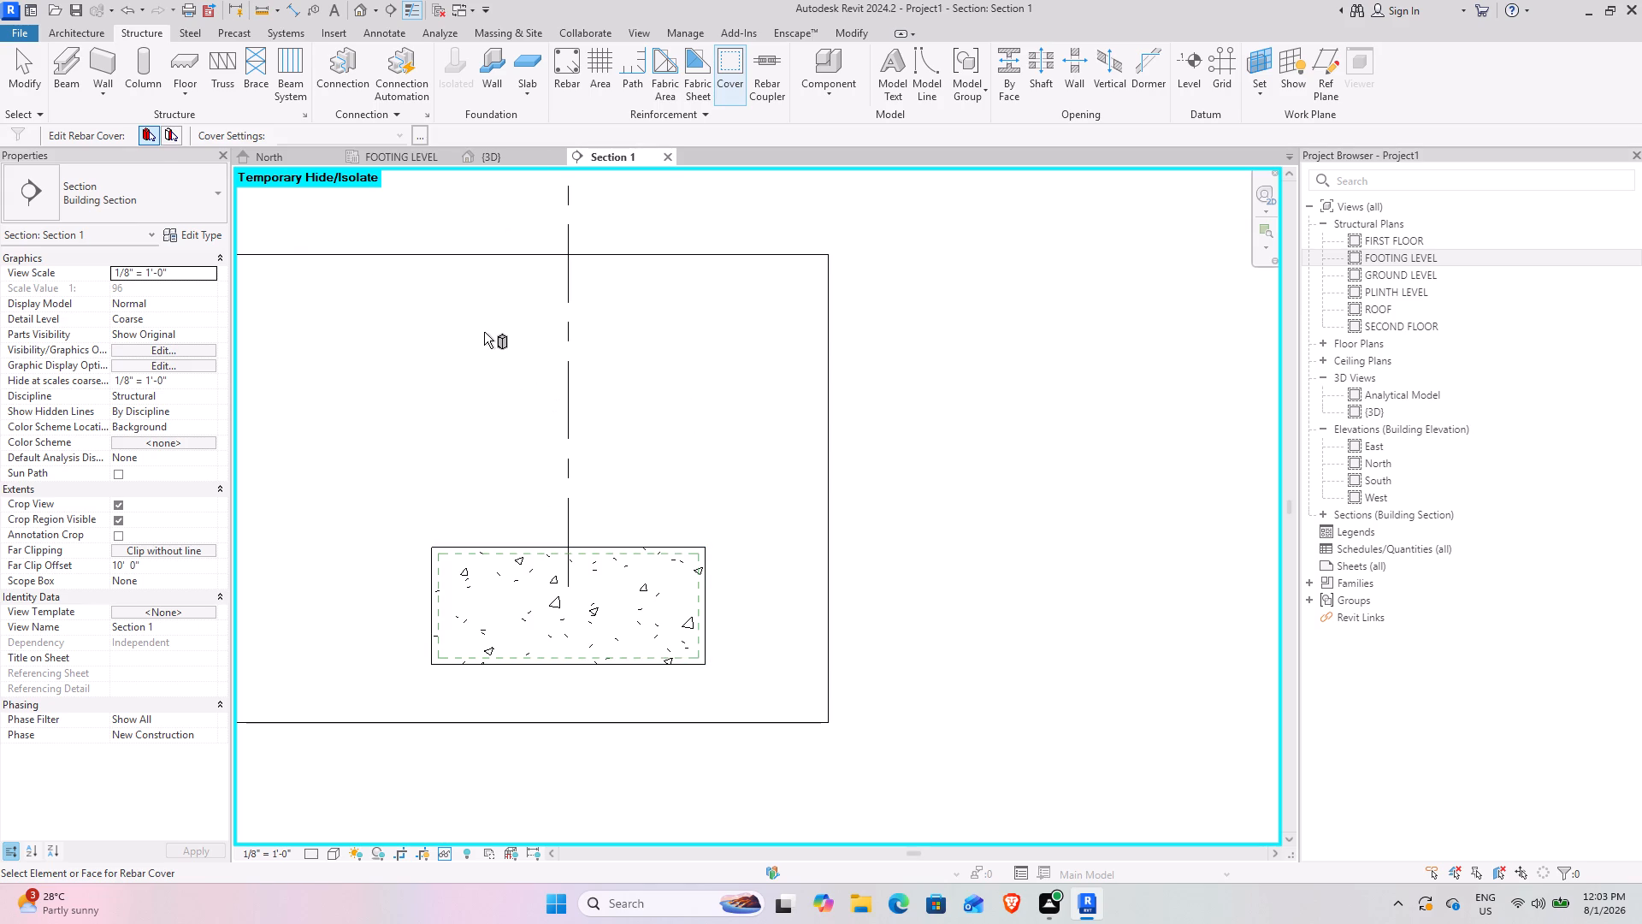
Start structural rebar placement in Section 1 and examine the available rebar shapes for the footing.
{"action": "left_click", "coordinate": [580, 62]}
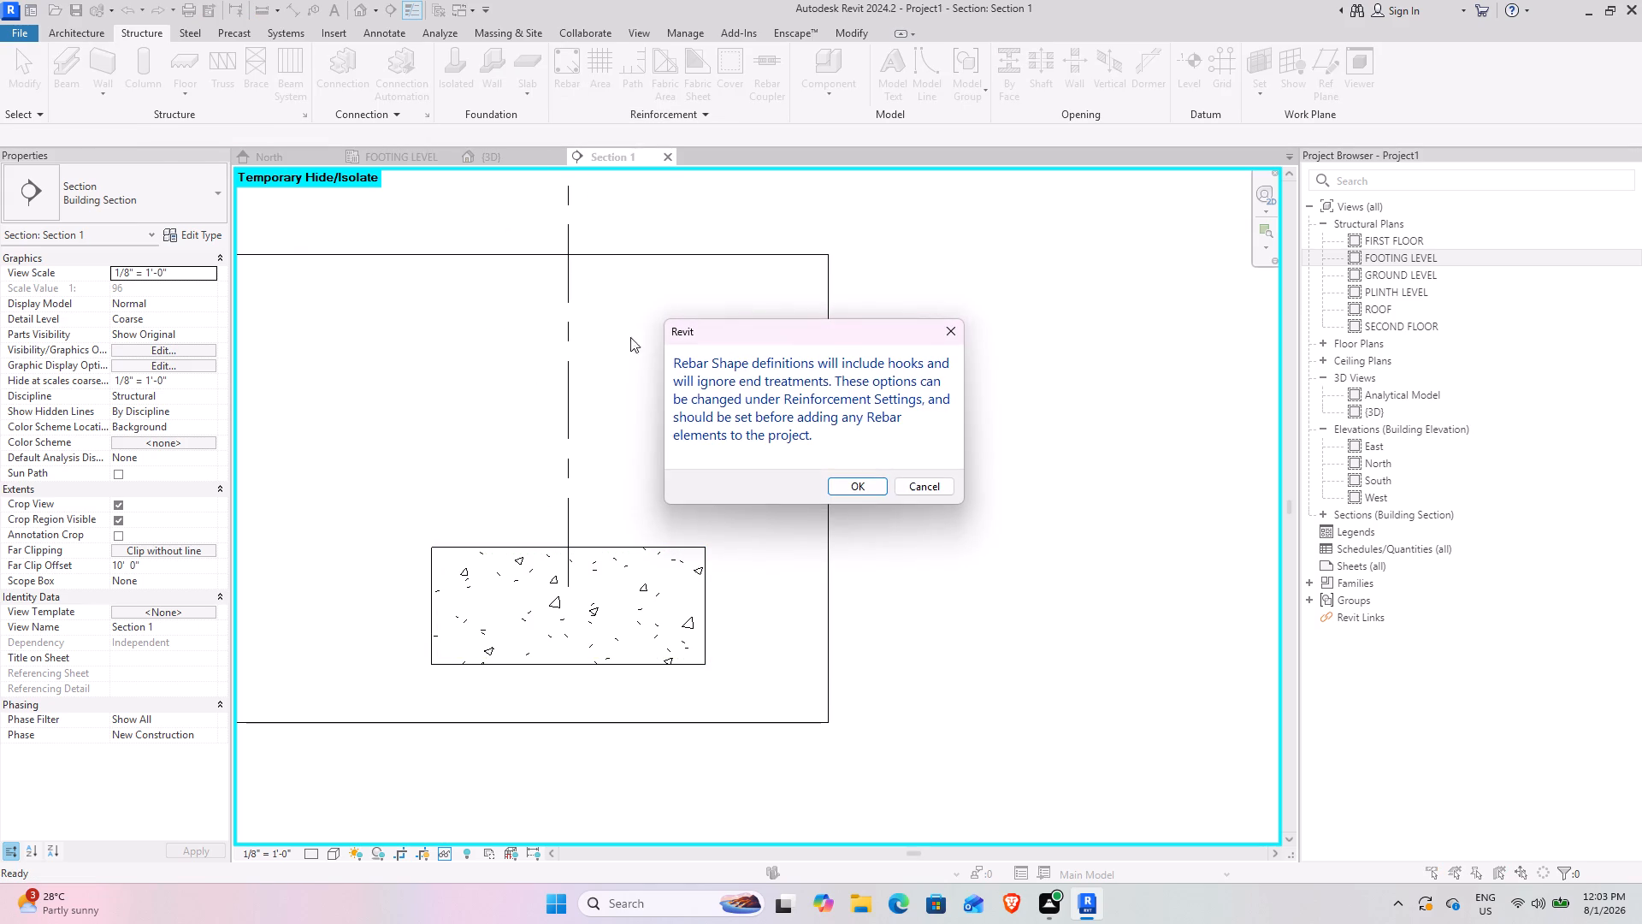
{"action": "left_click", "coordinate": [858, 494]}
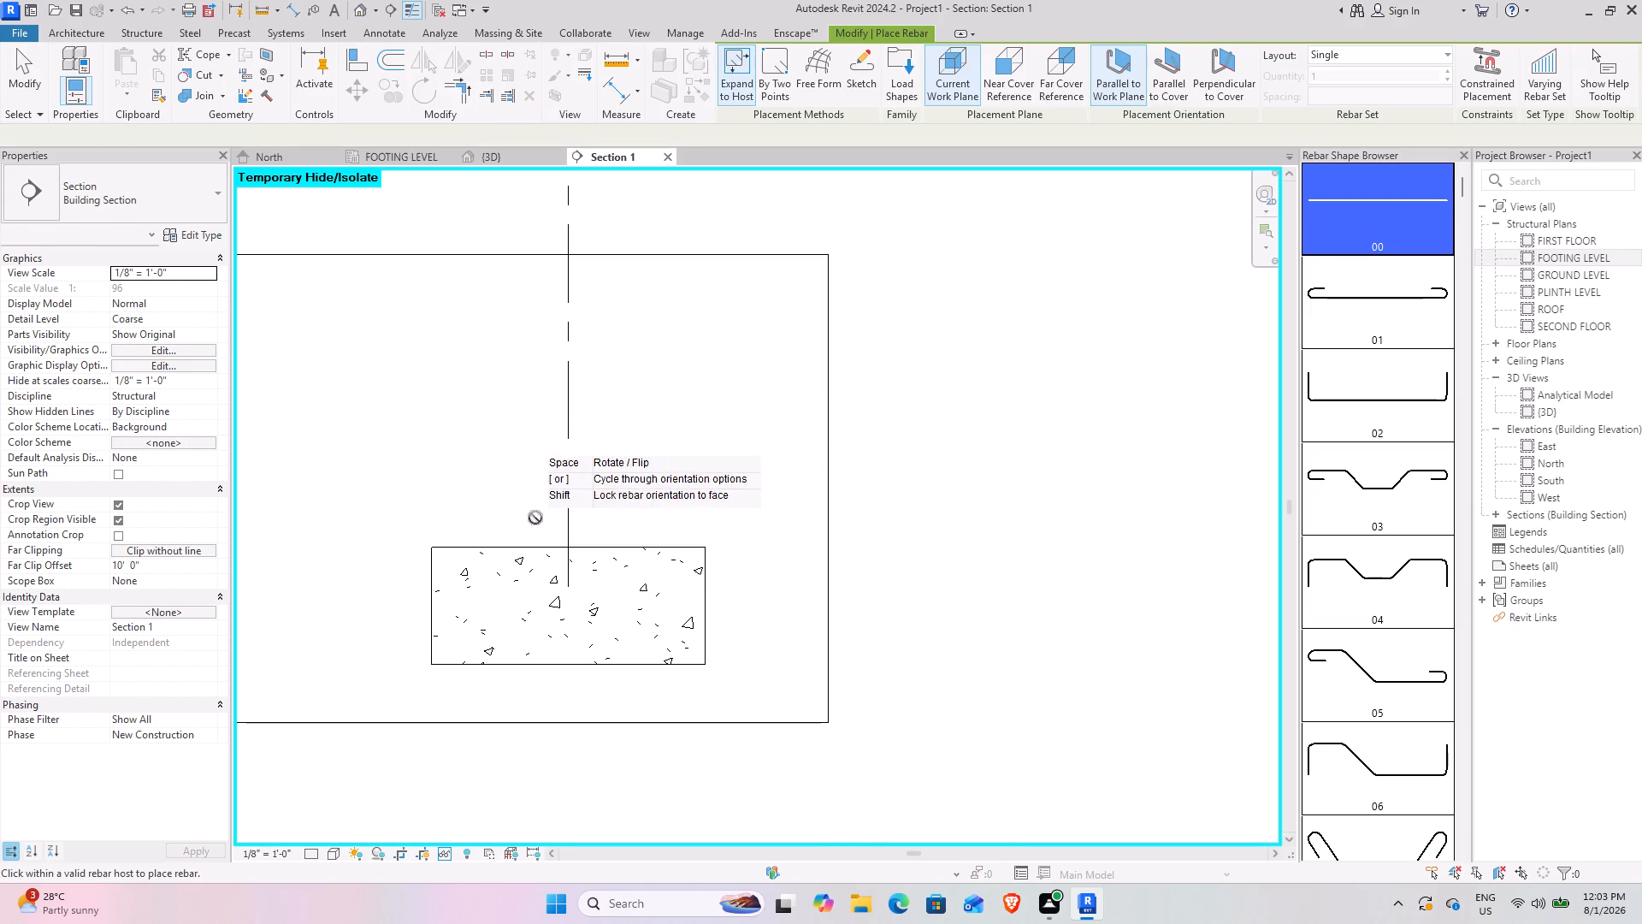
{"action": "scroll", "coordinate": [1437, 504], "scroll_direction": "down", "scroll_amount": 6}
{"action": "scroll", "coordinate": [1430, 502], "scroll_direction": "up", "scroll_amount": 3}
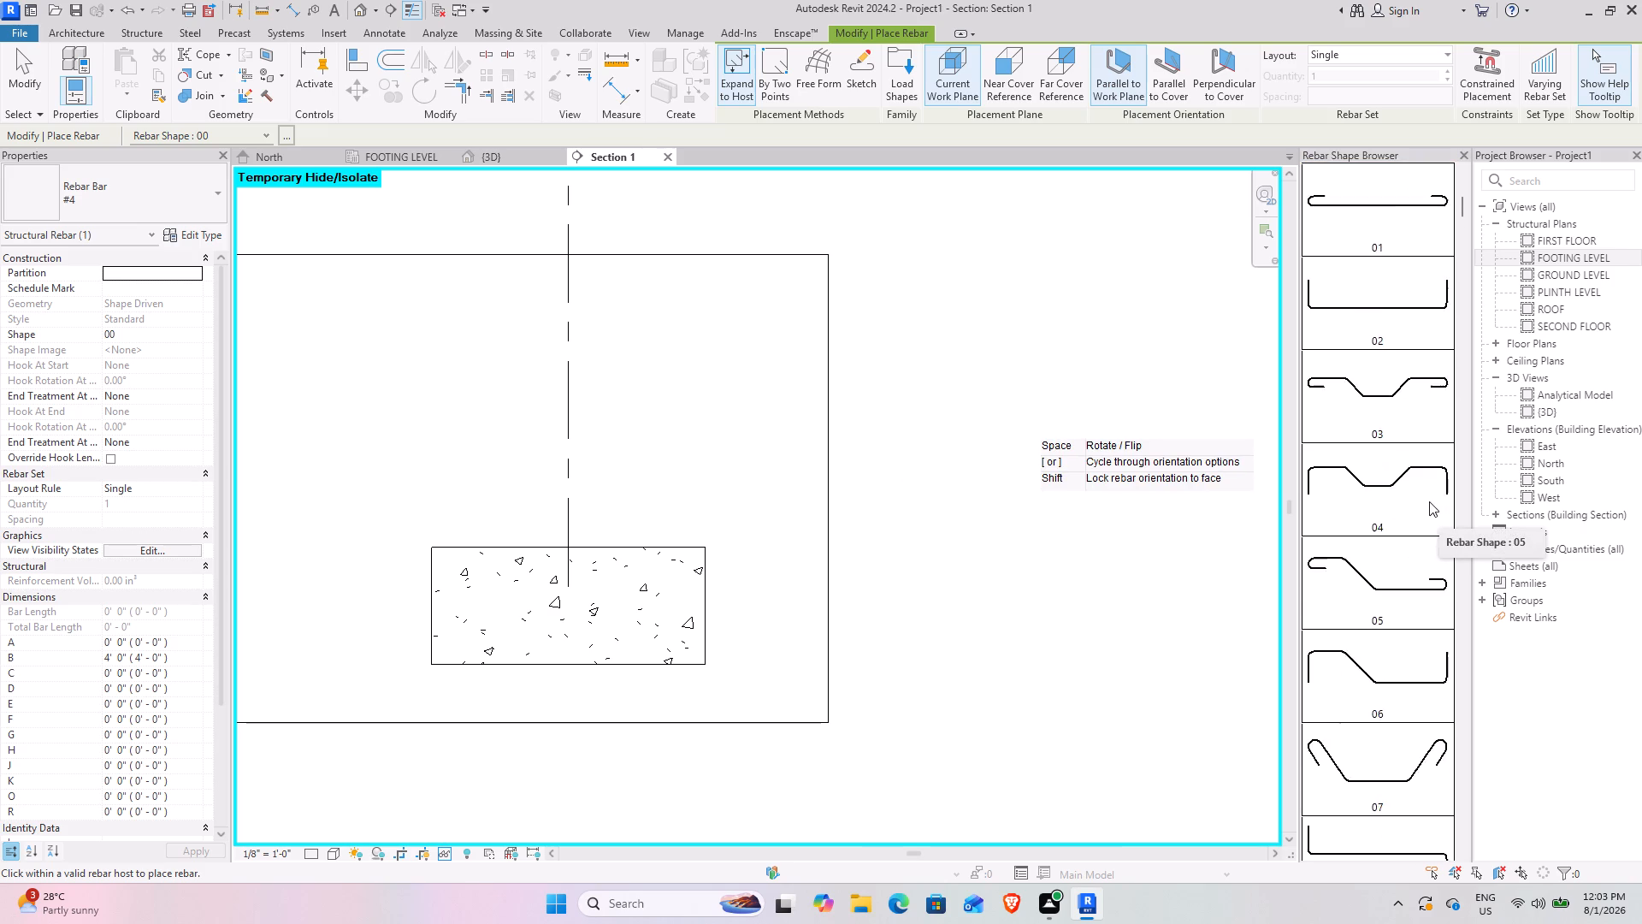
{"action": "scroll", "coordinate": [1429, 501], "scroll_direction": "up", "scroll_amount": 4}
{"action": "scroll", "coordinate": [1429, 501], "scroll_direction": "down", "scroll_amount": 19}
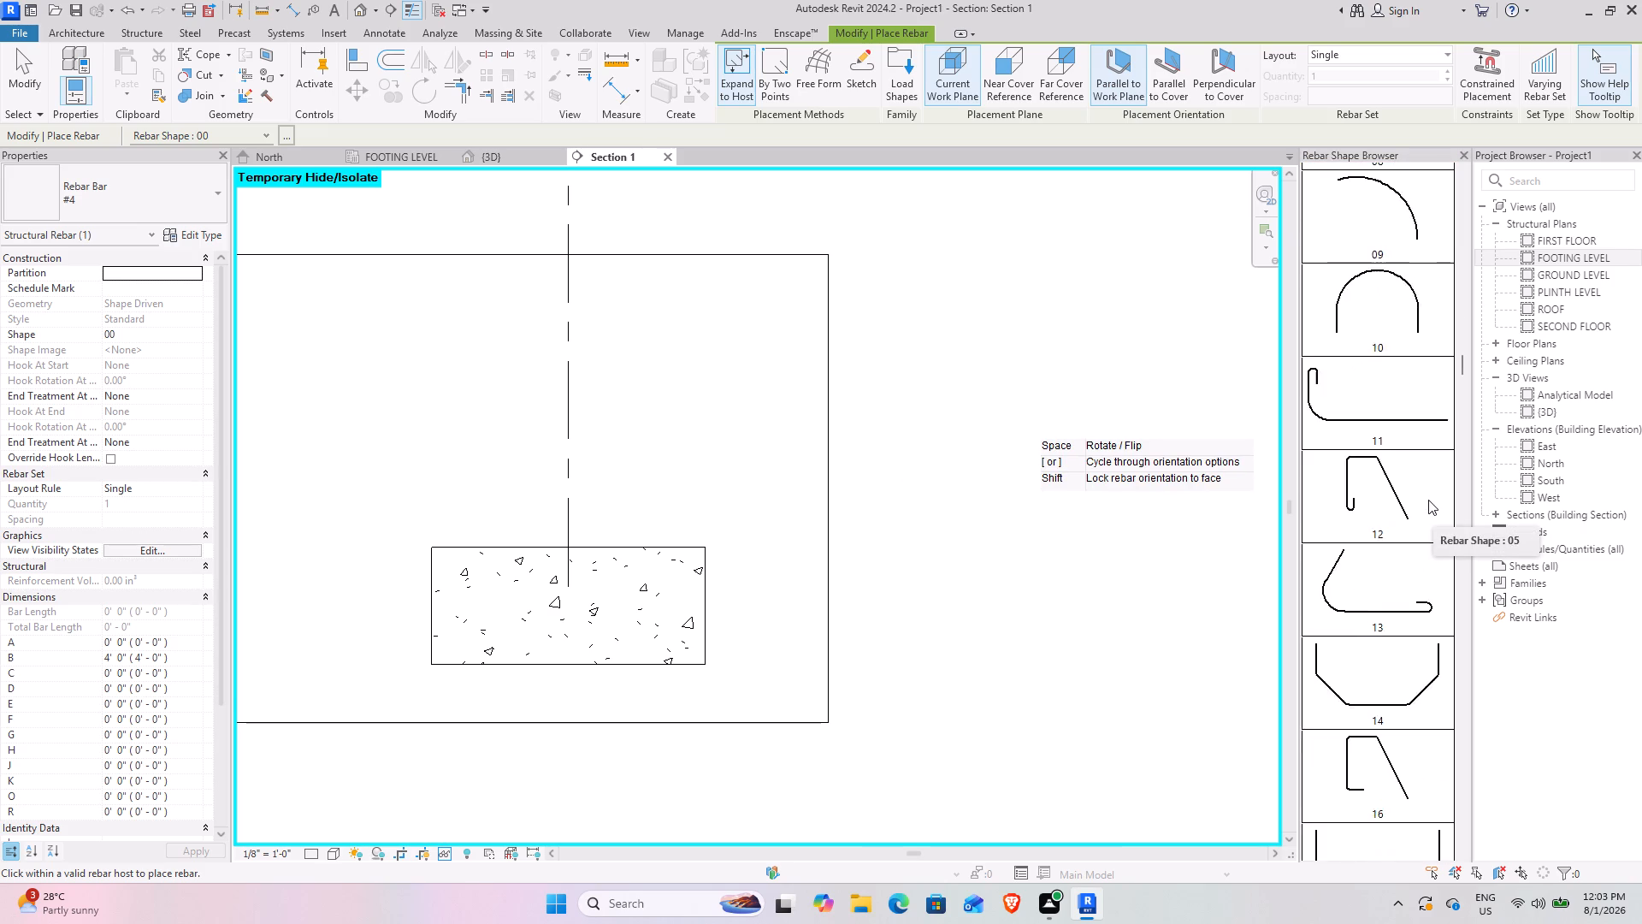
{"action": "scroll", "coordinate": [1428, 500], "scroll_direction": "down", "scroll_amount": 14}
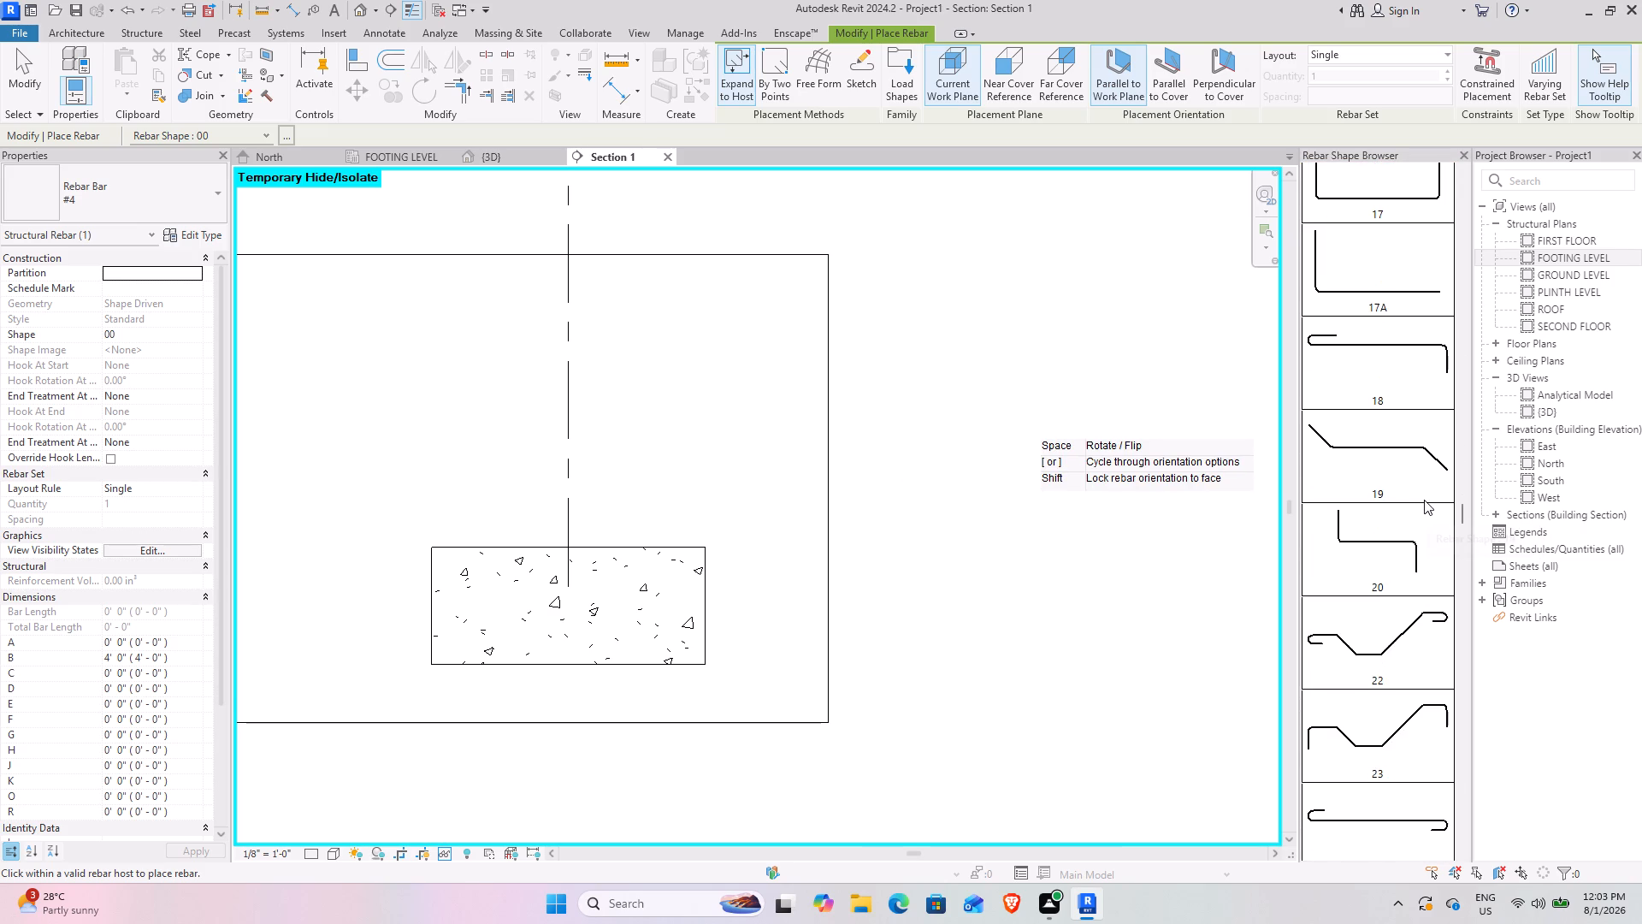
{"action": "scroll", "coordinate": [1424, 500], "scroll_direction": "down", "scroll_amount": 14}
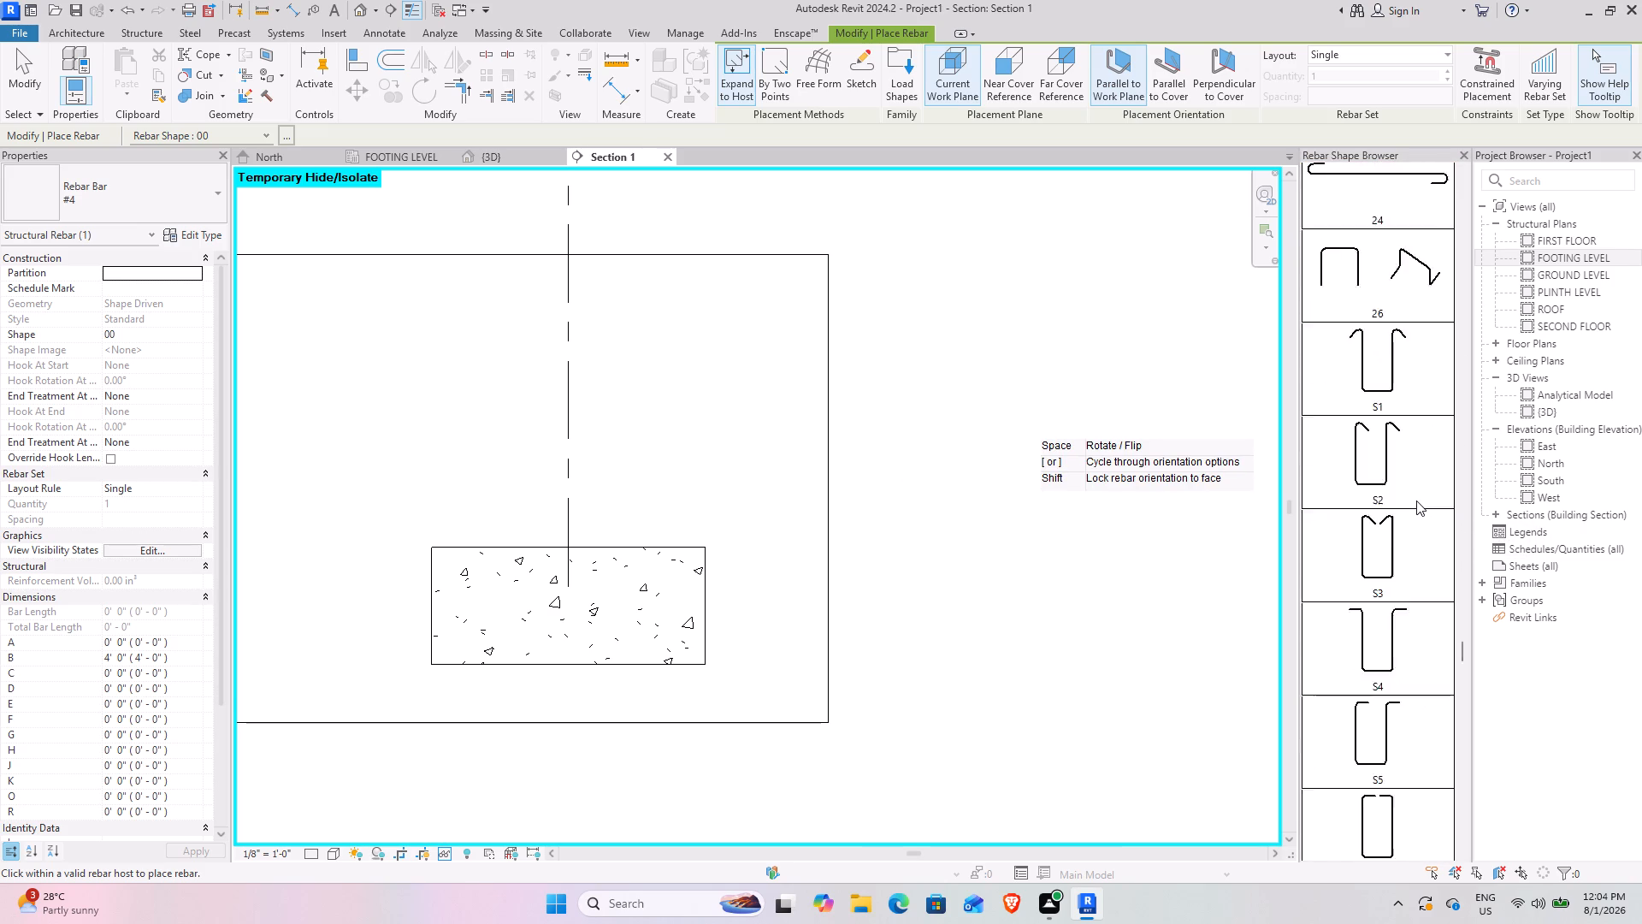
{"action": "scroll", "coordinate": [1416, 500], "scroll_direction": "down", "scroll_amount": 16}
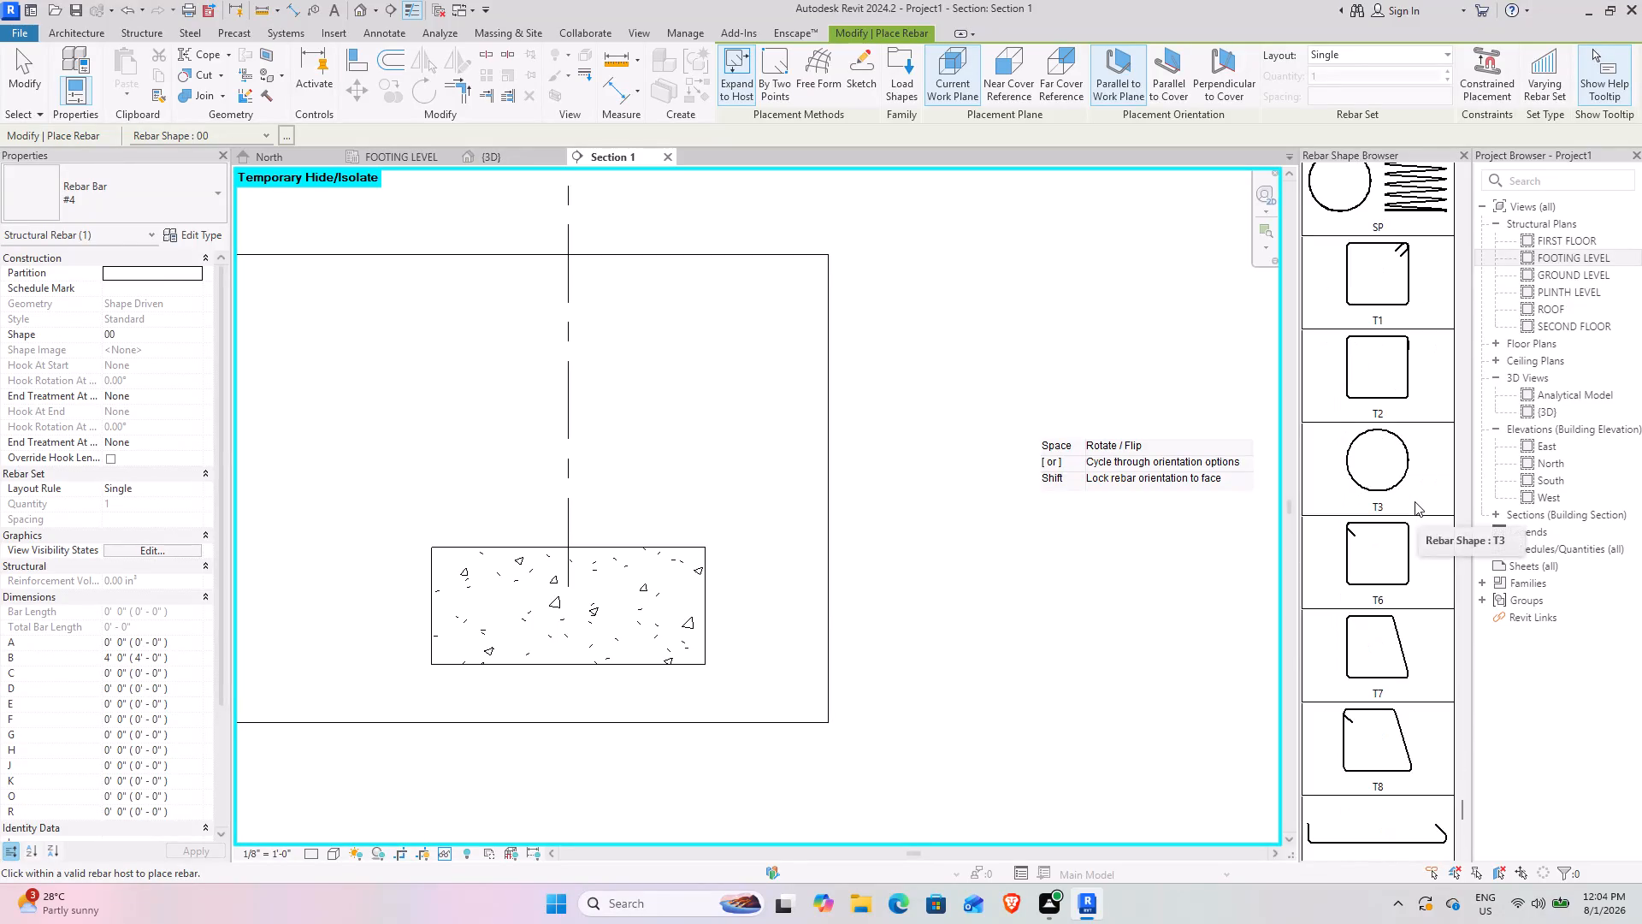
{"action": "scroll", "coordinate": [1415, 501], "scroll_direction": "down", "scroll_amount": 6}
{"action": "scroll", "coordinate": [1413, 502], "scroll_direction": "up", "scroll_amount": 18}
{"action": "scroll", "coordinate": [1411, 503], "scroll_direction": "up", "scroll_amount": 8}
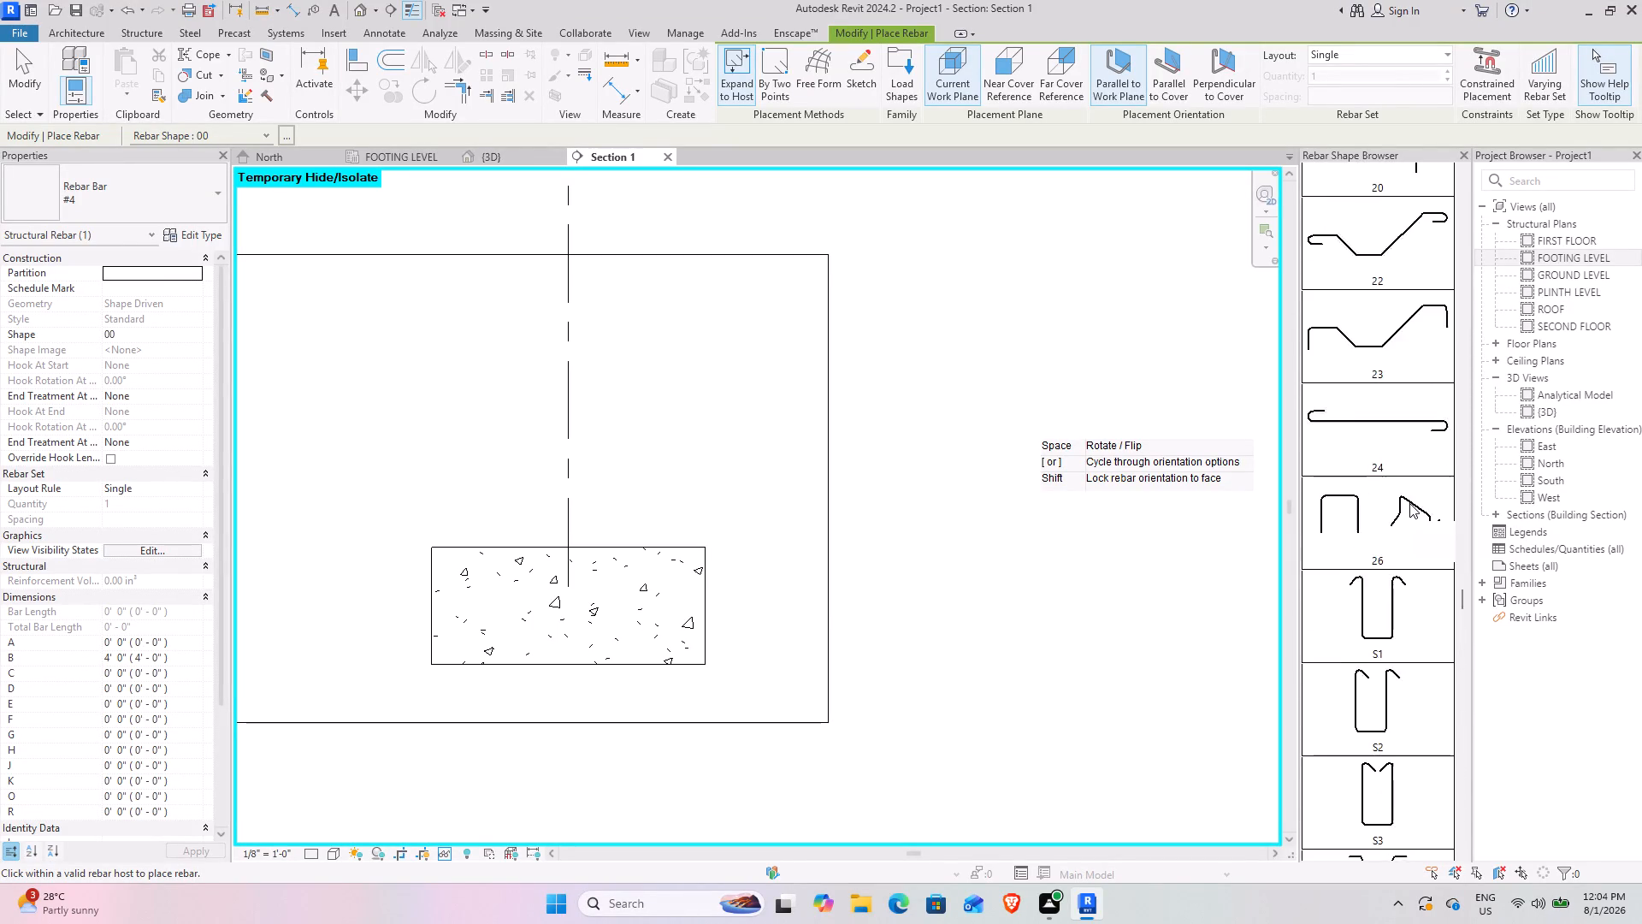
{"action": "scroll", "coordinate": [1409, 503], "scroll_direction": "up", "scroll_amount": 12}
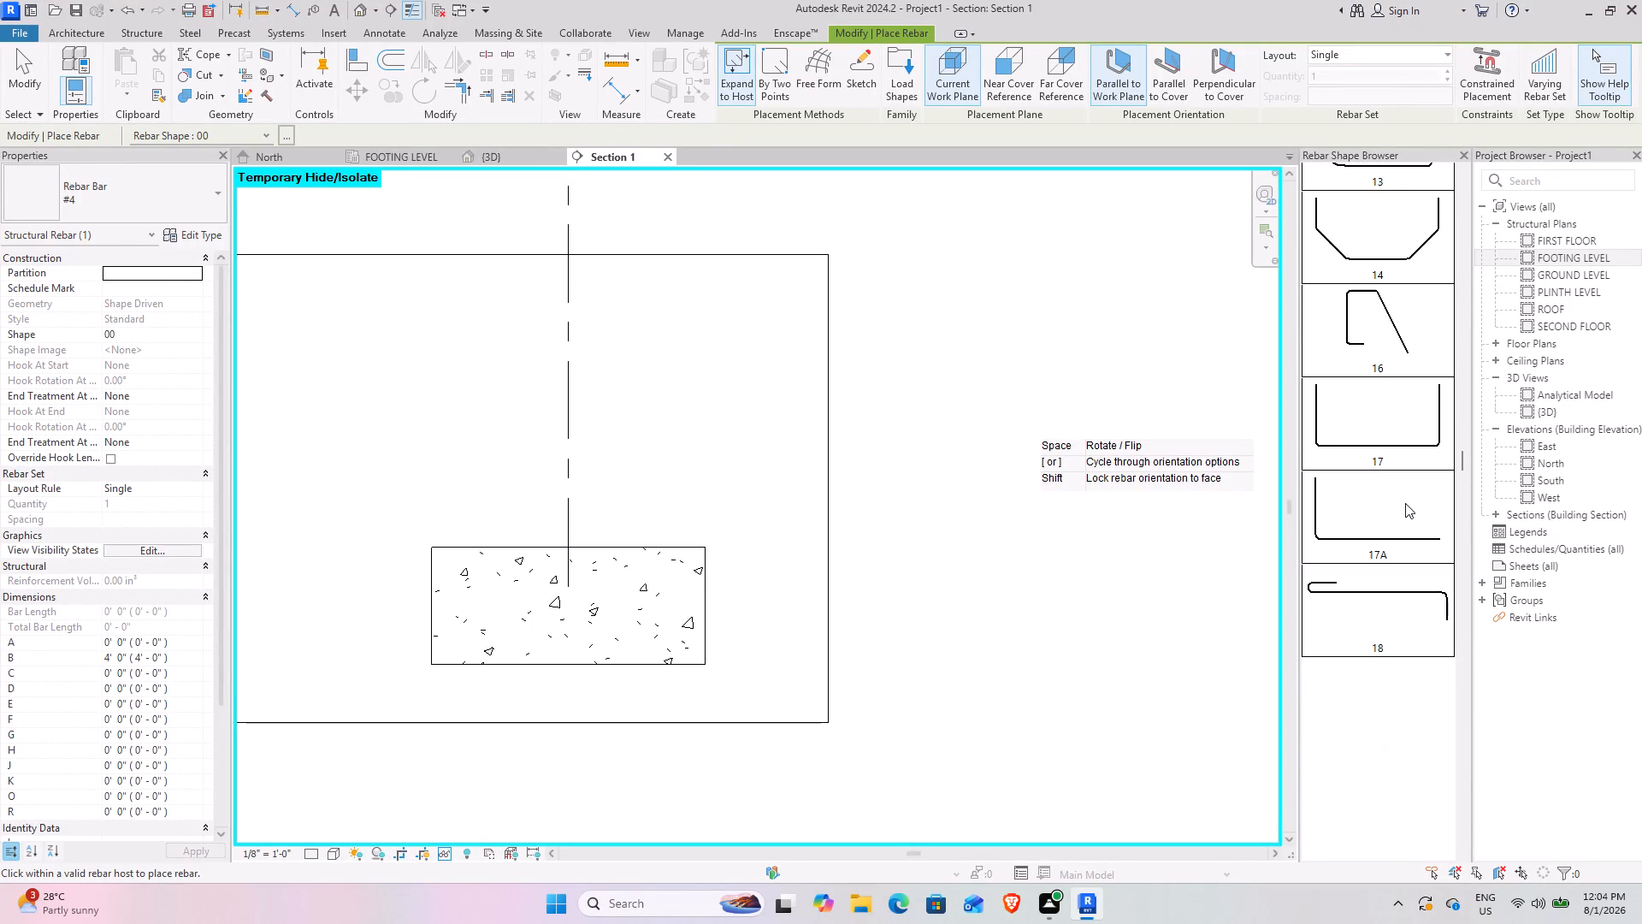
{"action": "scroll", "coordinate": [1405, 503], "scroll_direction": "up", "scroll_amount": 10}
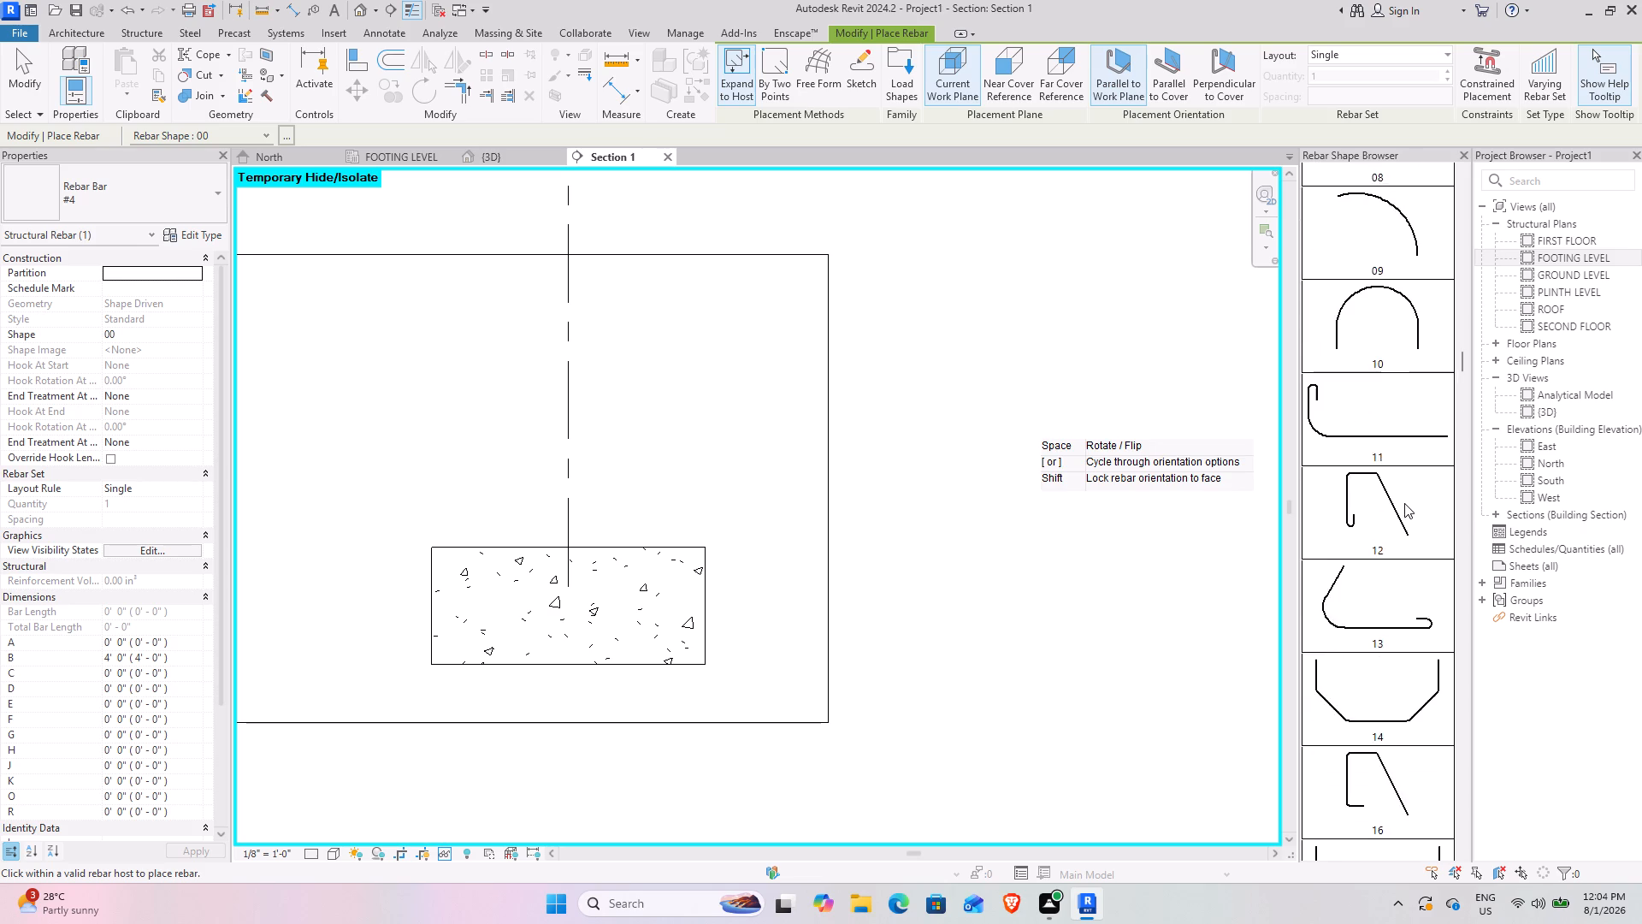
{"action": "scroll", "coordinate": [1404, 503], "scroll_direction": "up", "scroll_amount": 14}
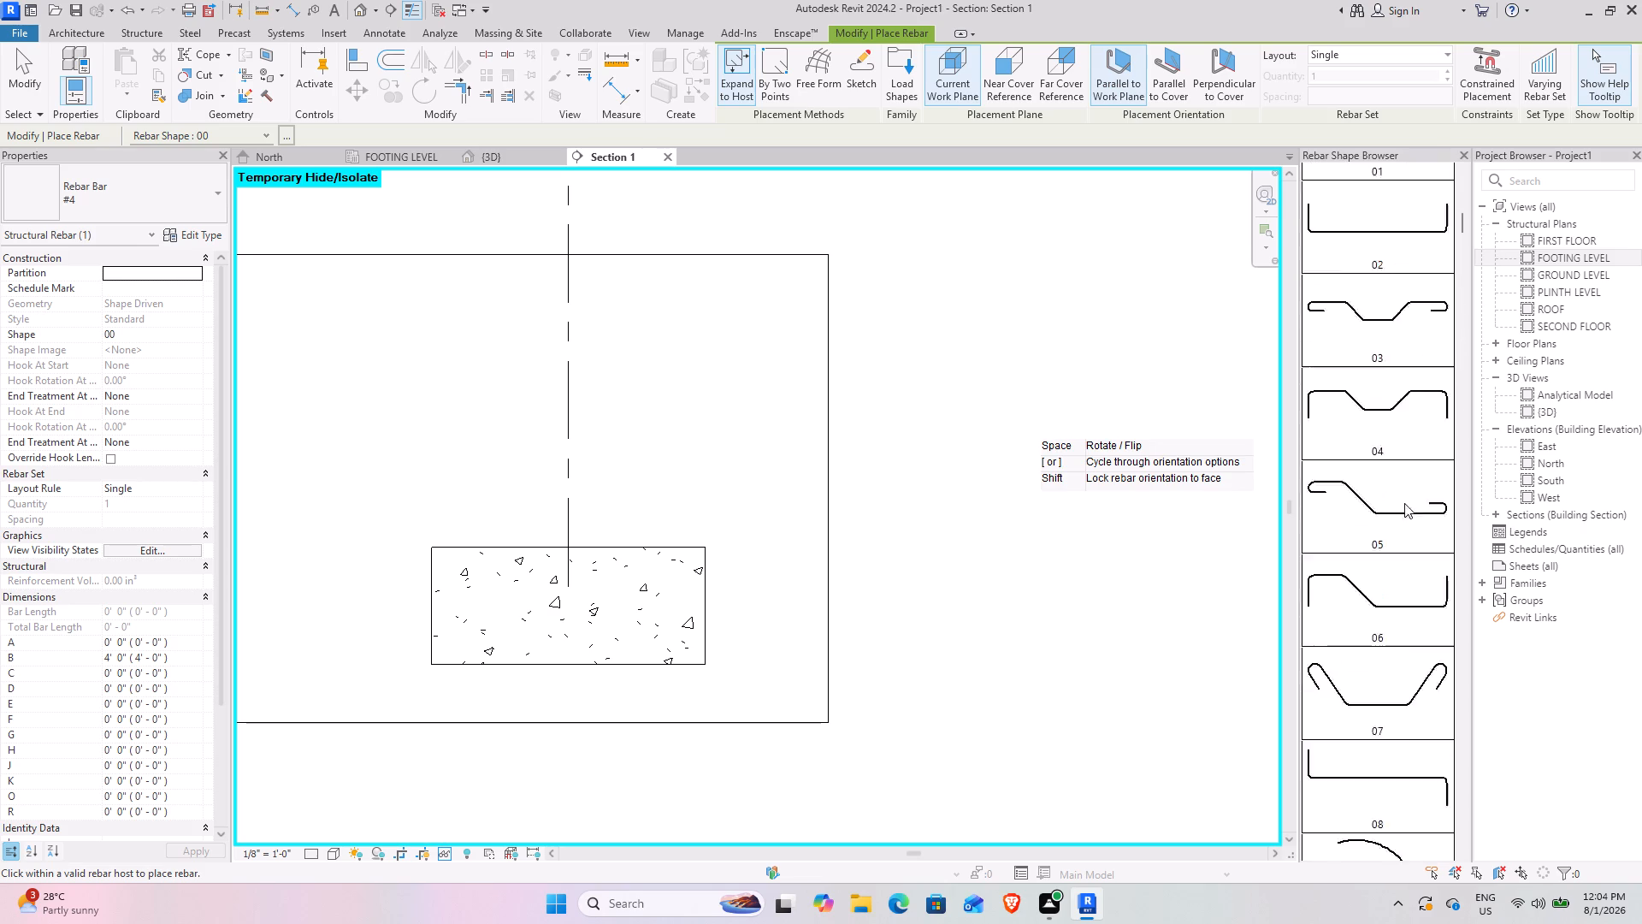
{"action": "scroll", "coordinate": [1404, 503], "scroll_direction": "up", "scroll_amount": 6}
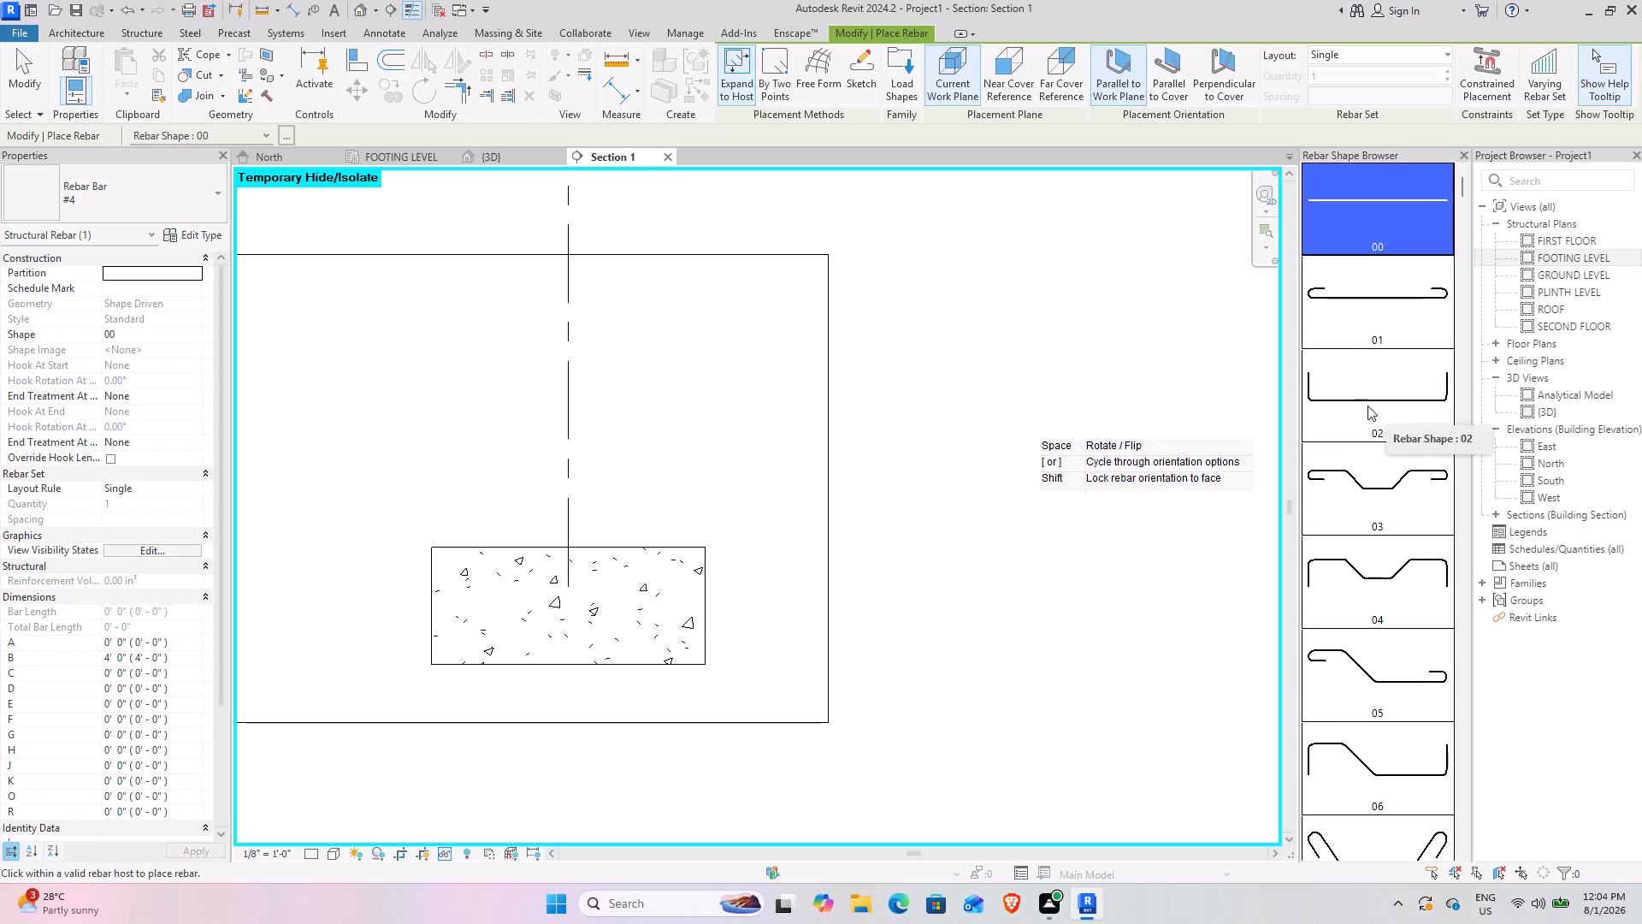
{"action": "scroll", "coordinate": [1436, 548], "scroll_direction": "down", "scroll_amount": 8}
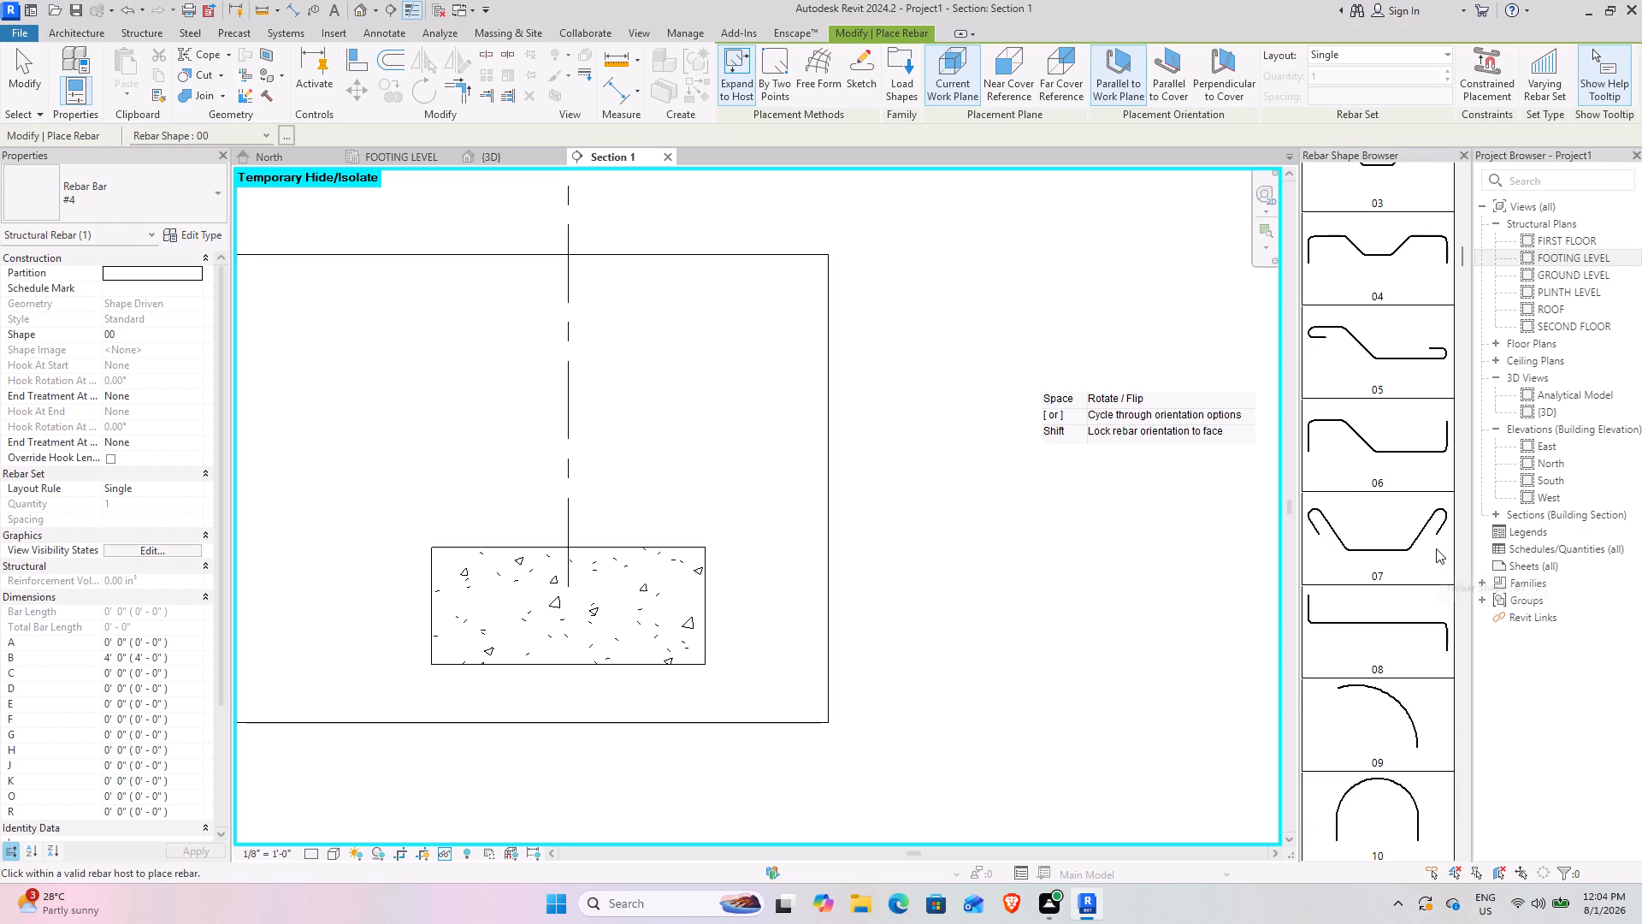
{"action": "scroll", "coordinate": [1436, 548], "scroll_direction": "down", "scroll_amount": 16}
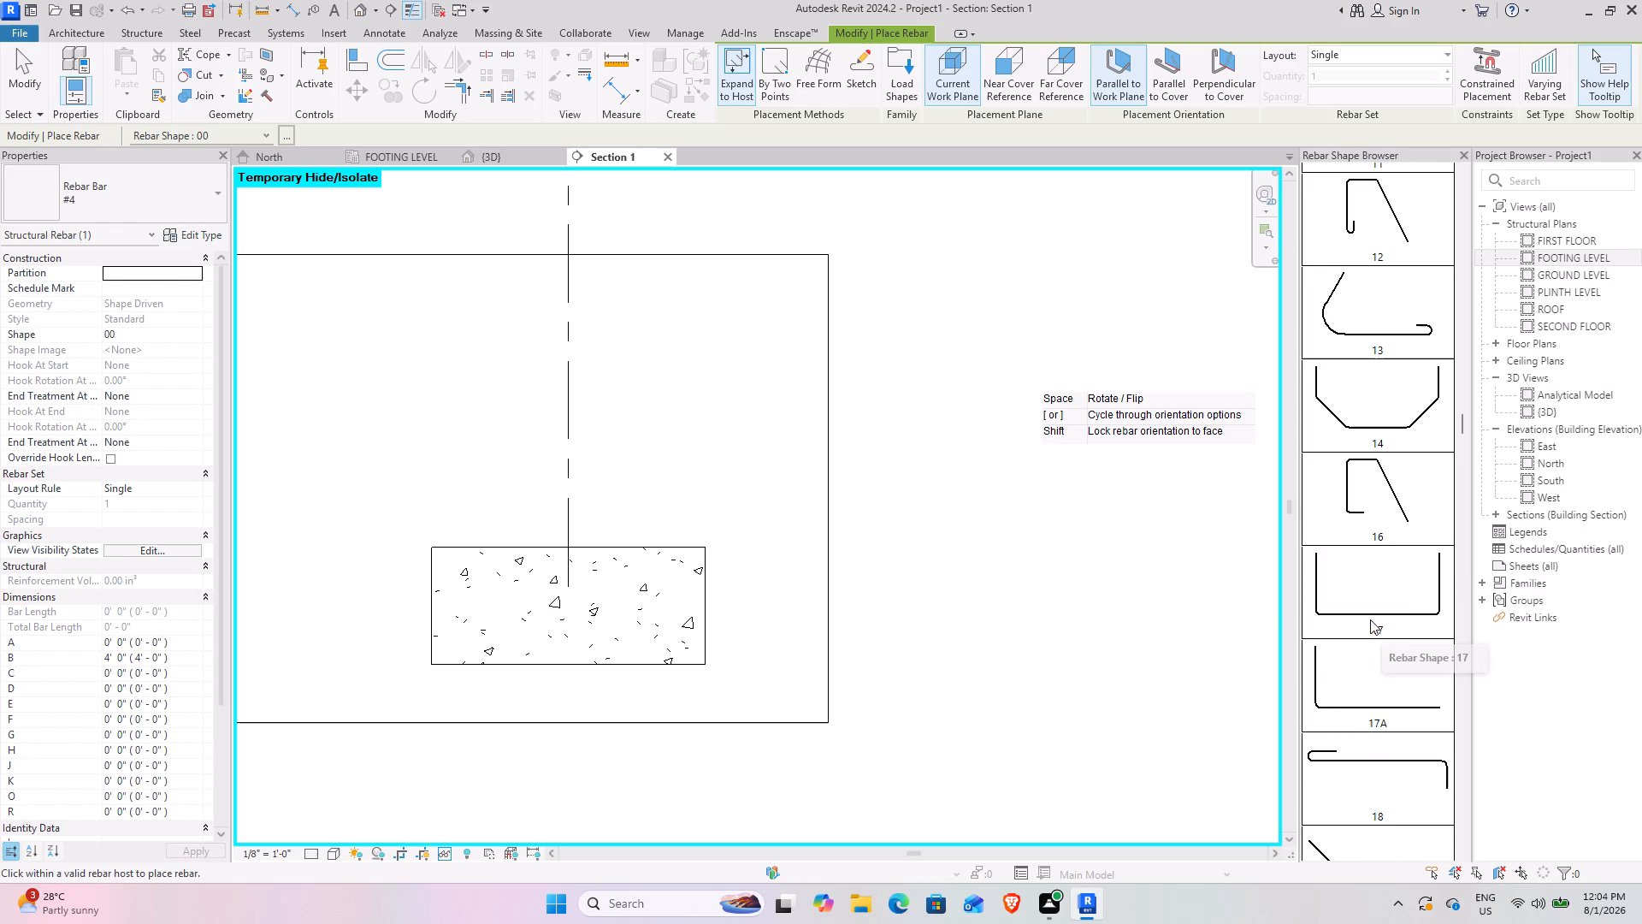
{"action": "scroll", "coordinate": [1371, 494], "scroll_direction": "up", "scroll_amount": 20}
{"action": "scroll", "coordinate": [1371, 494], "scroll_direction": "up", "scroll_amount": 9}
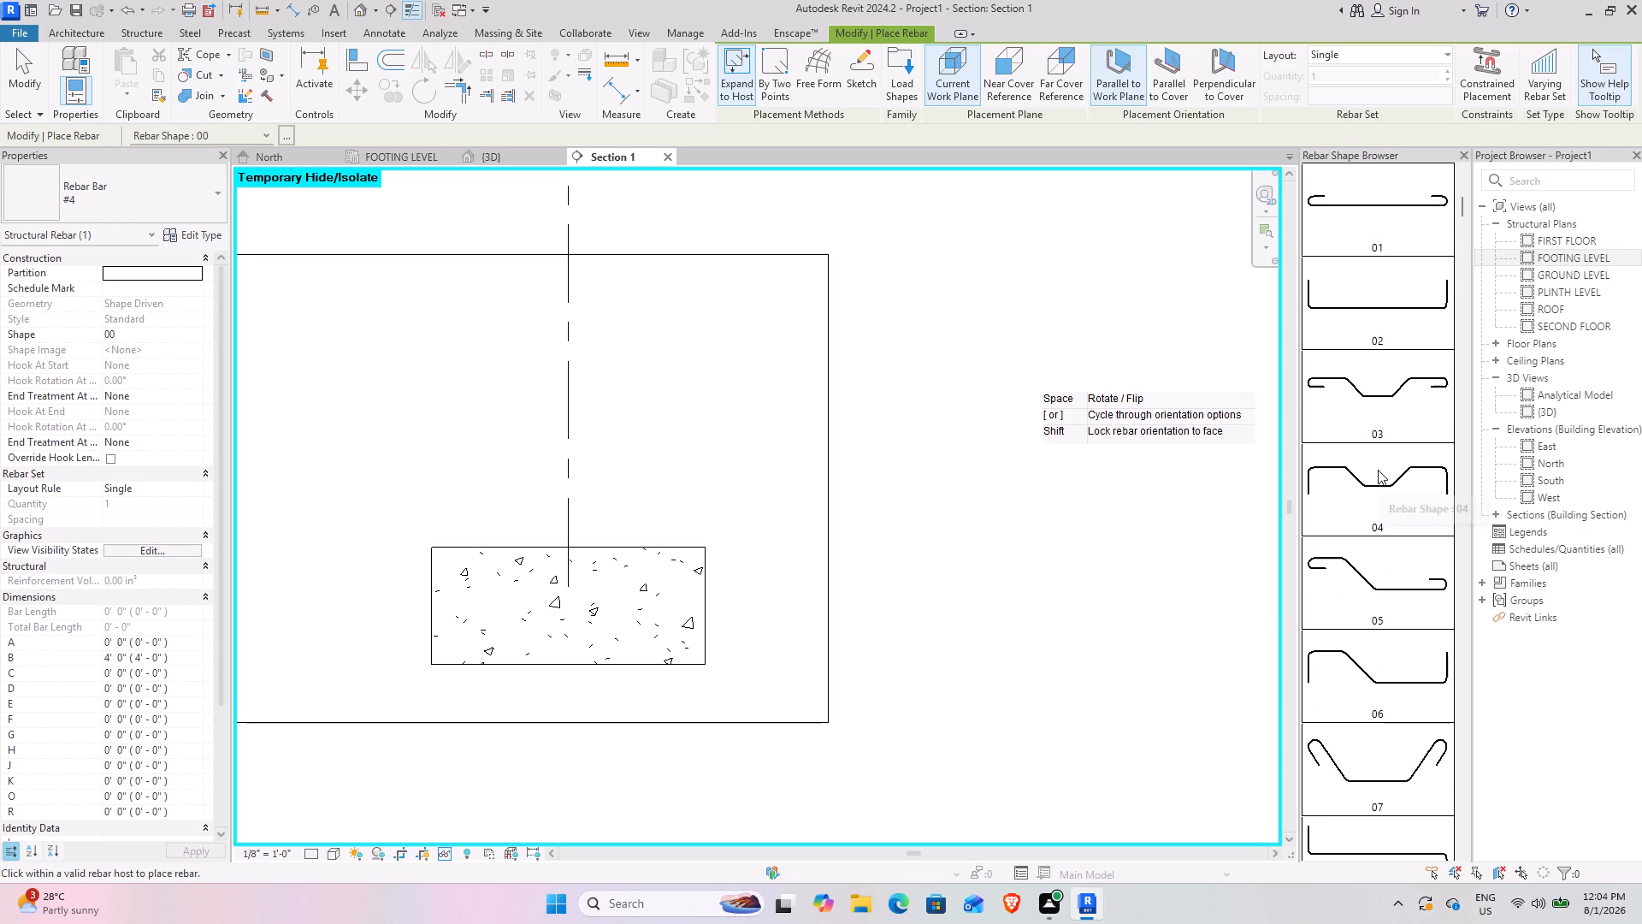
Pick rebar shape 02 and examine the bar types available for it, without placing any bar.
{"action": "left_click", "coordinate": [1367, 394]}
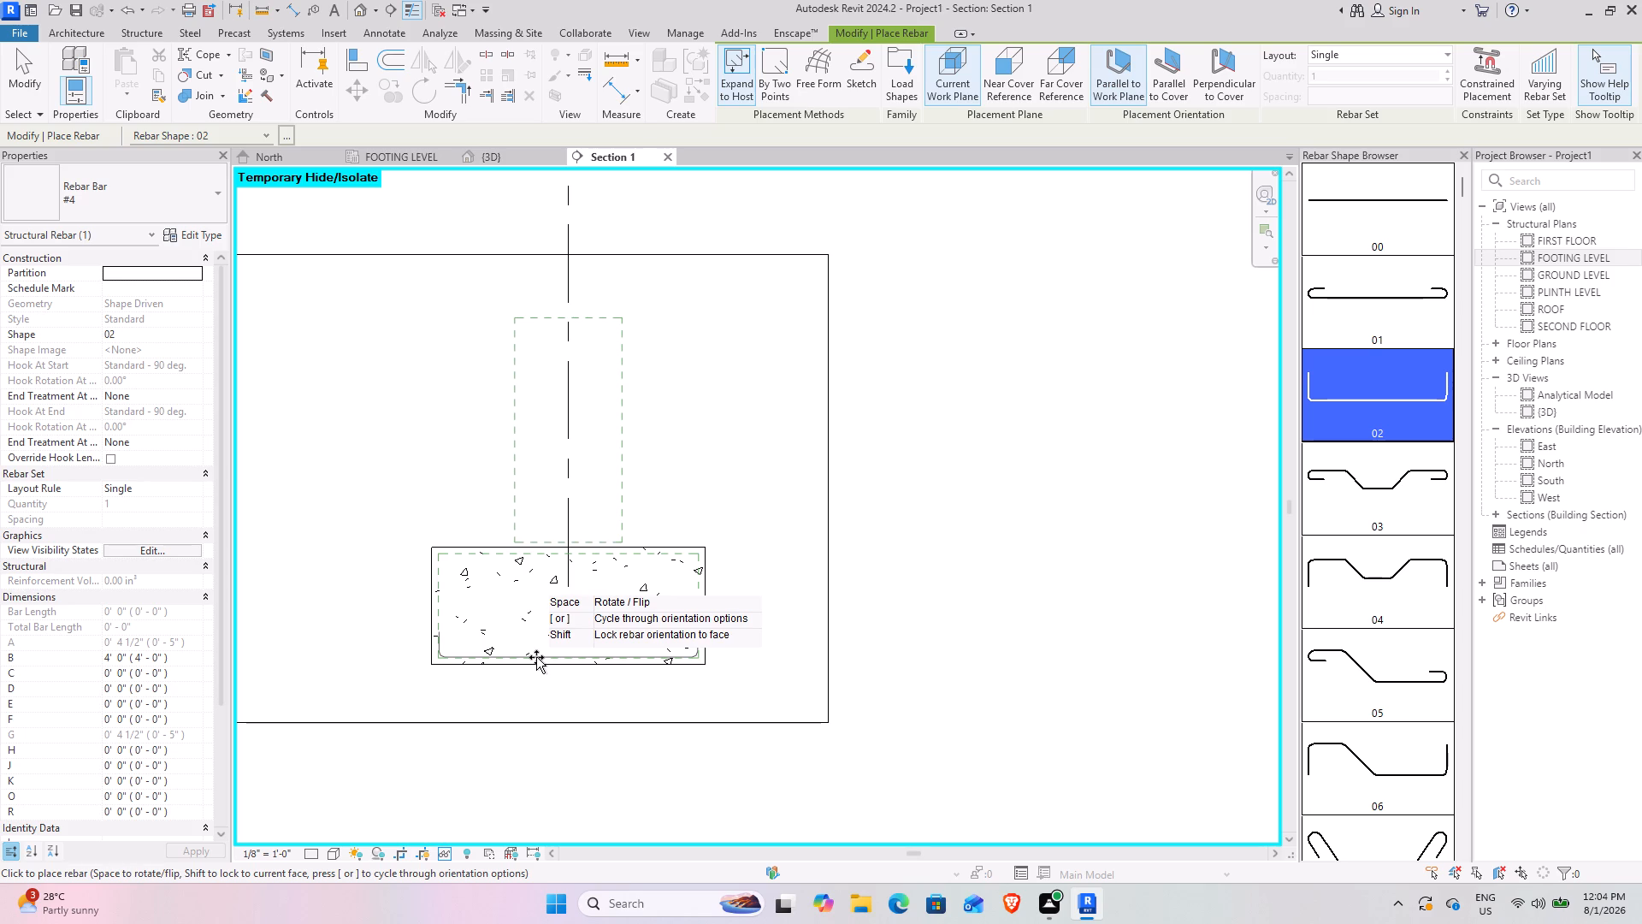
{"action": "left_click", "coordinate": [186, 195]}
{"action": "scroll", "coordinate": [131, 421], "scroll_direction": "down", "scroll_amount": 5}
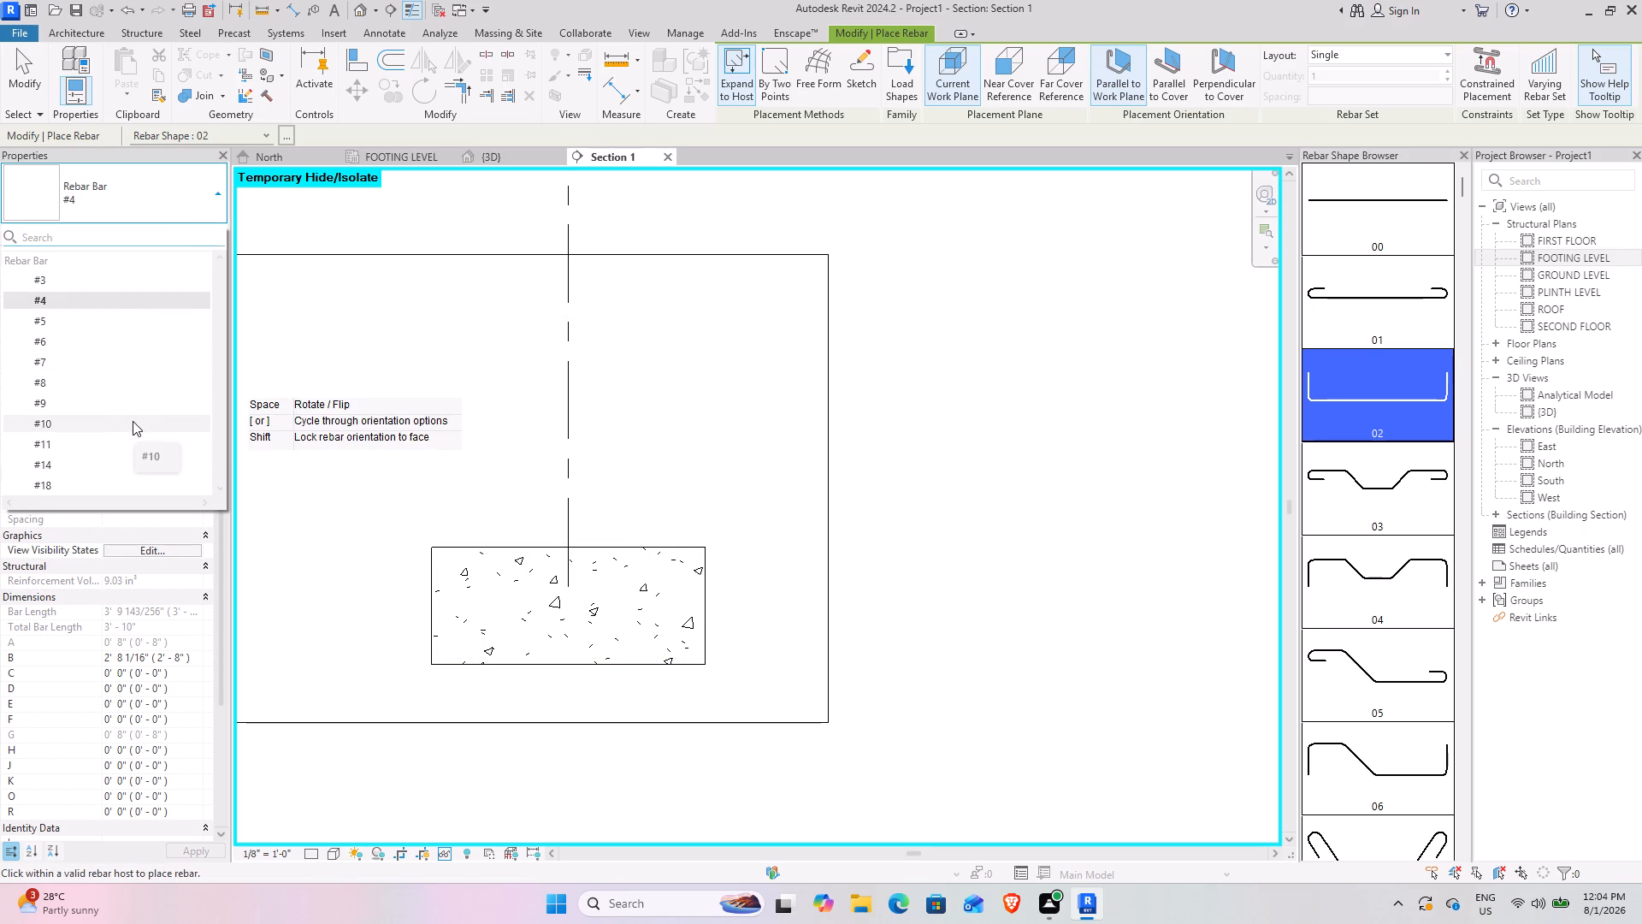
{"action": "scroll", "coordinate": [133, 421], "scroll_direction": "up", "scroll_amount": 3}
{"action": "left_click", "coordinate": [178, 194]}
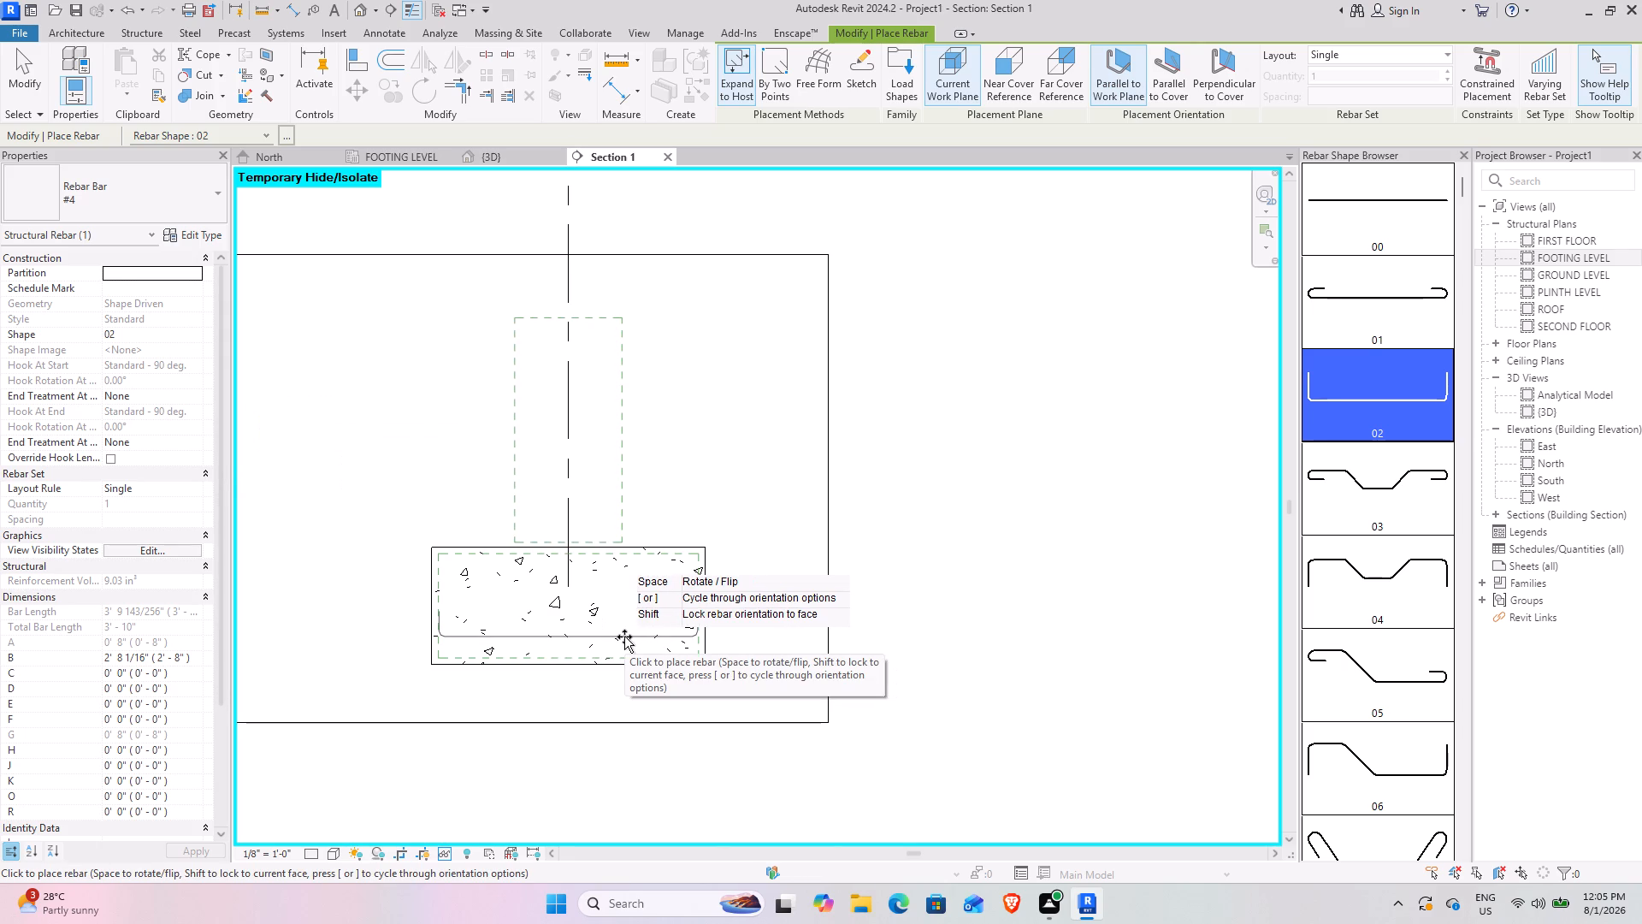
{"action": "key", "text": "Escape"}
{"action": "left_click", "coordinate": [938, 519]}
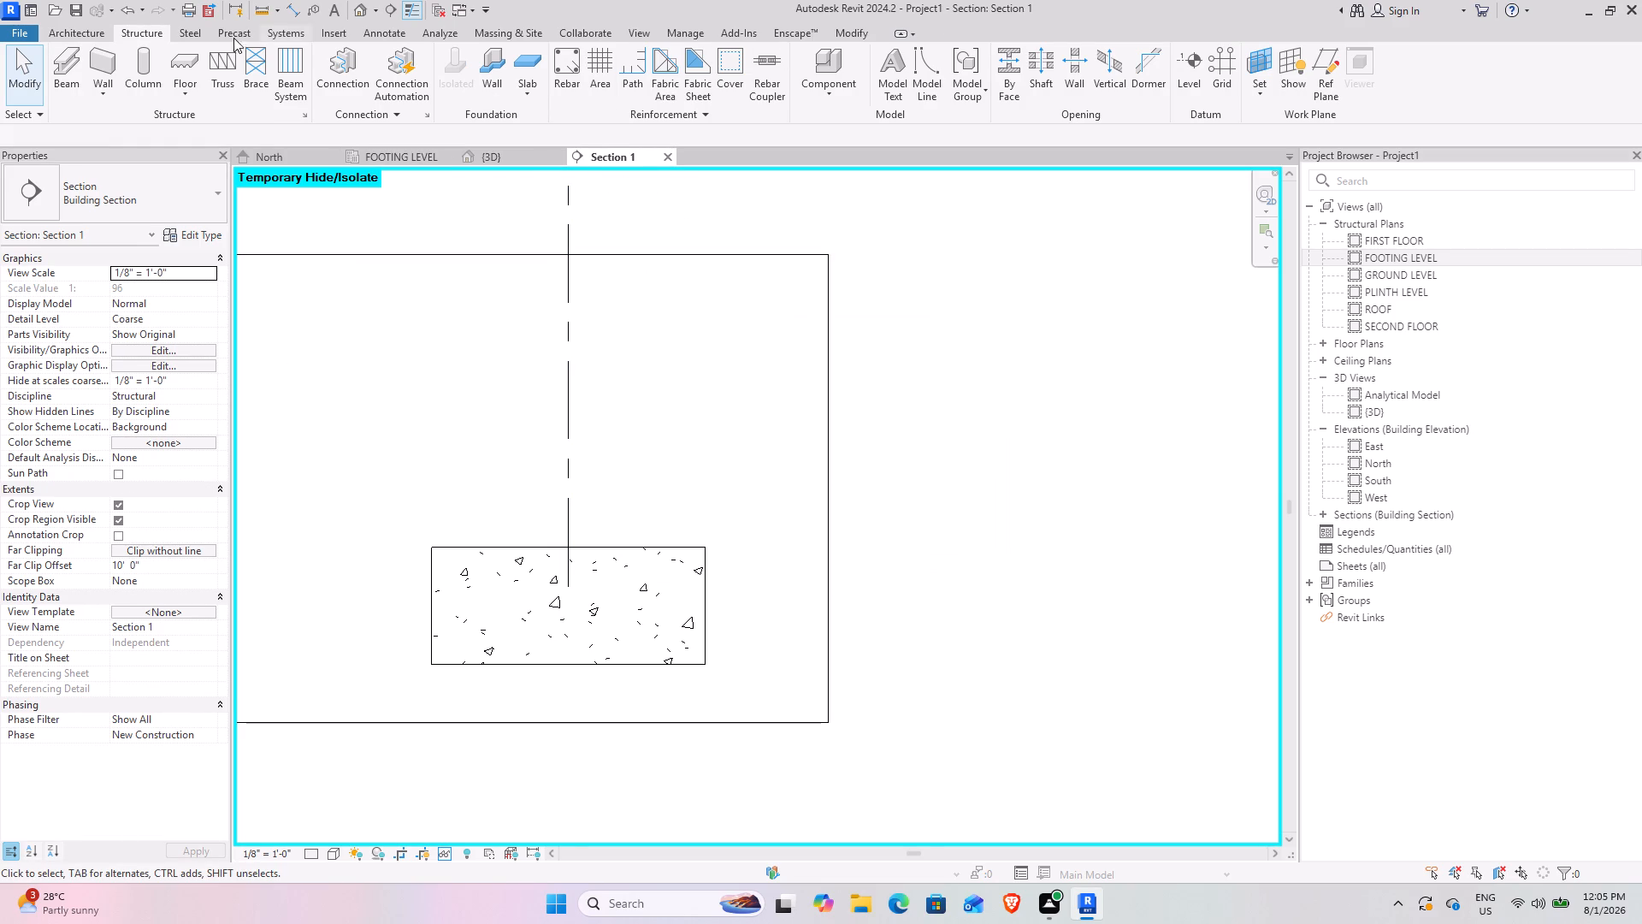
Create a new project from the Structural Analysis-DefaultMetric template in the English templates folder.
{"action": "left_click", "coordinate": [20, 33]}
{"action": "left_click", "coordinate": [53, 100]}
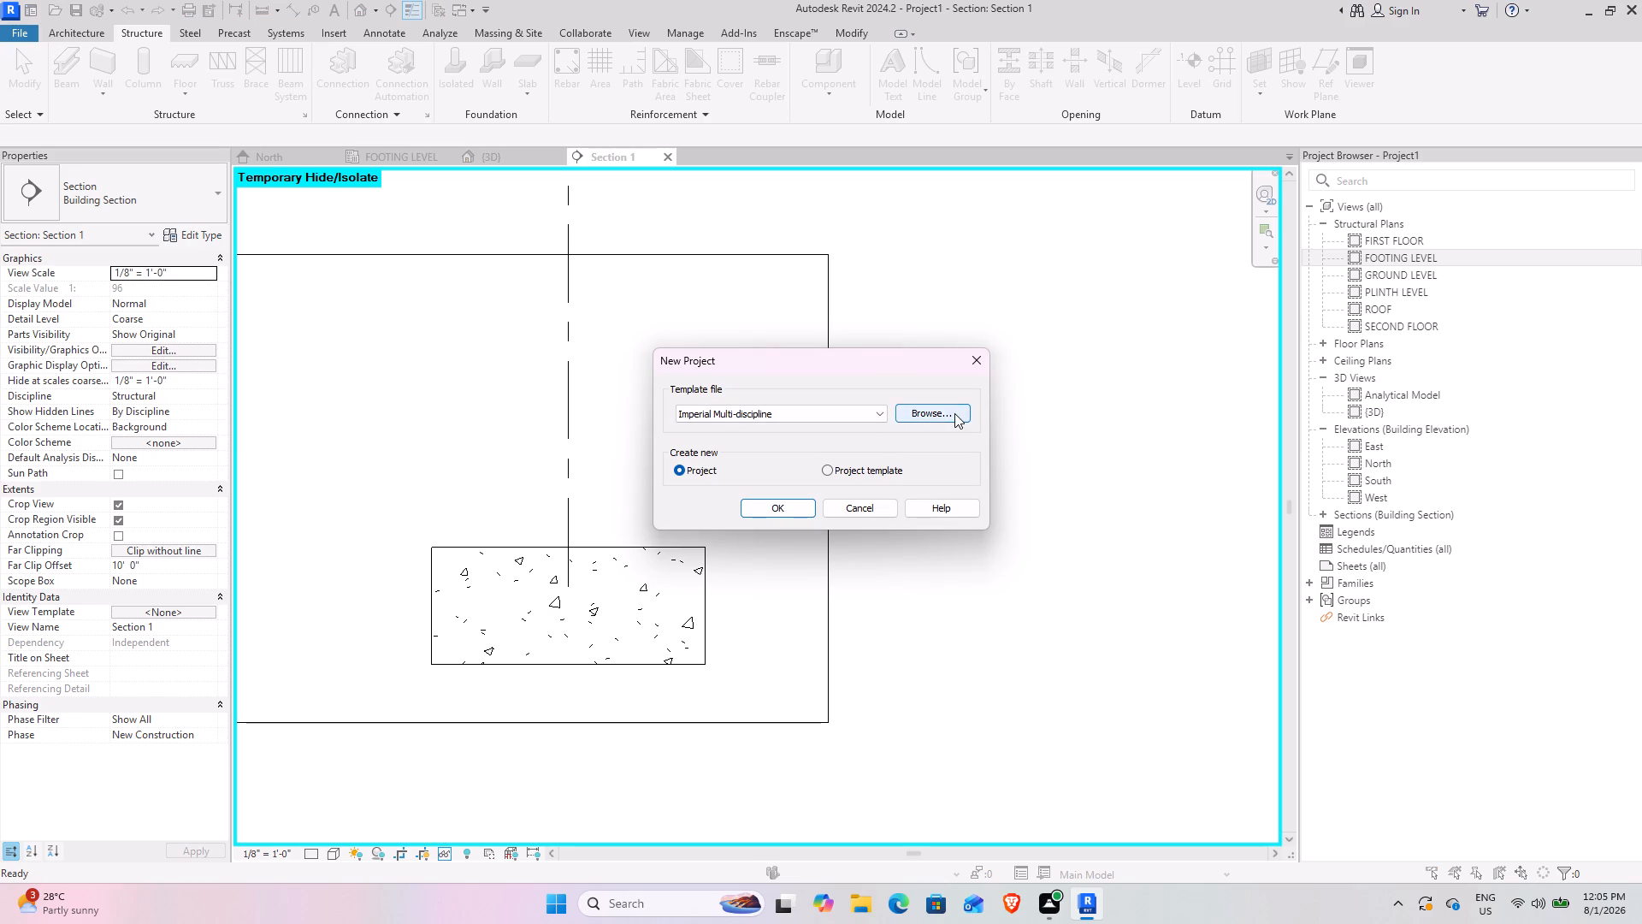
{"action": "left_click", "coordinate": [954, 413]}
{"action": "left_click", "coordinate": [1028, 261]}
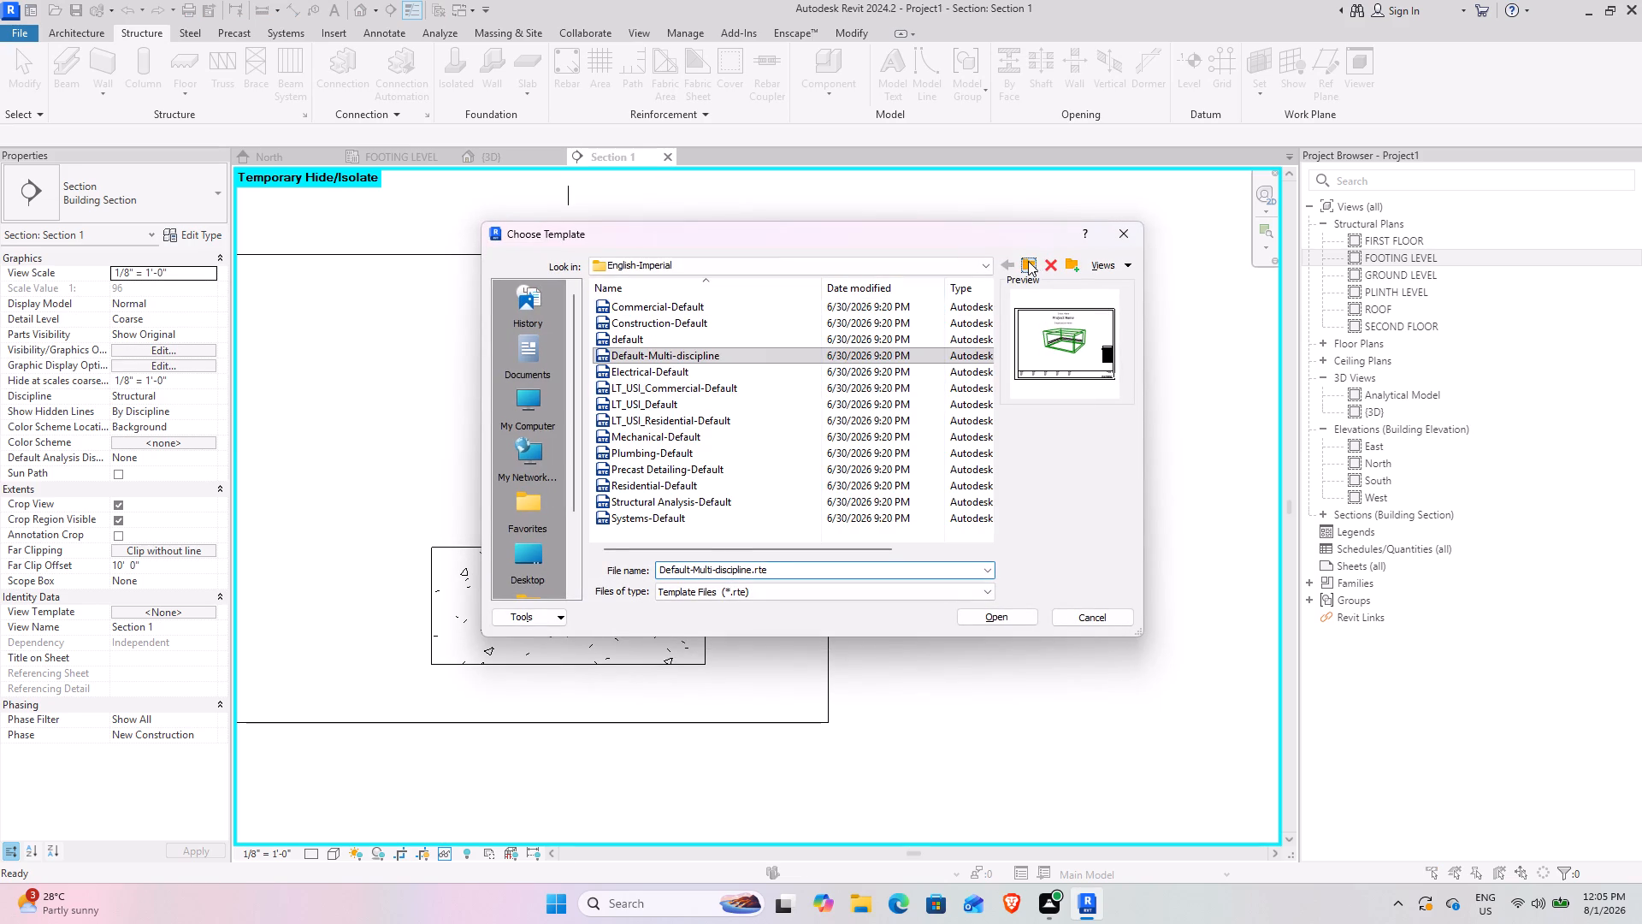
{"action": "scroll", "coordinate": [658, 450], "scroll_direction": "down", "scroll_amount": 2}
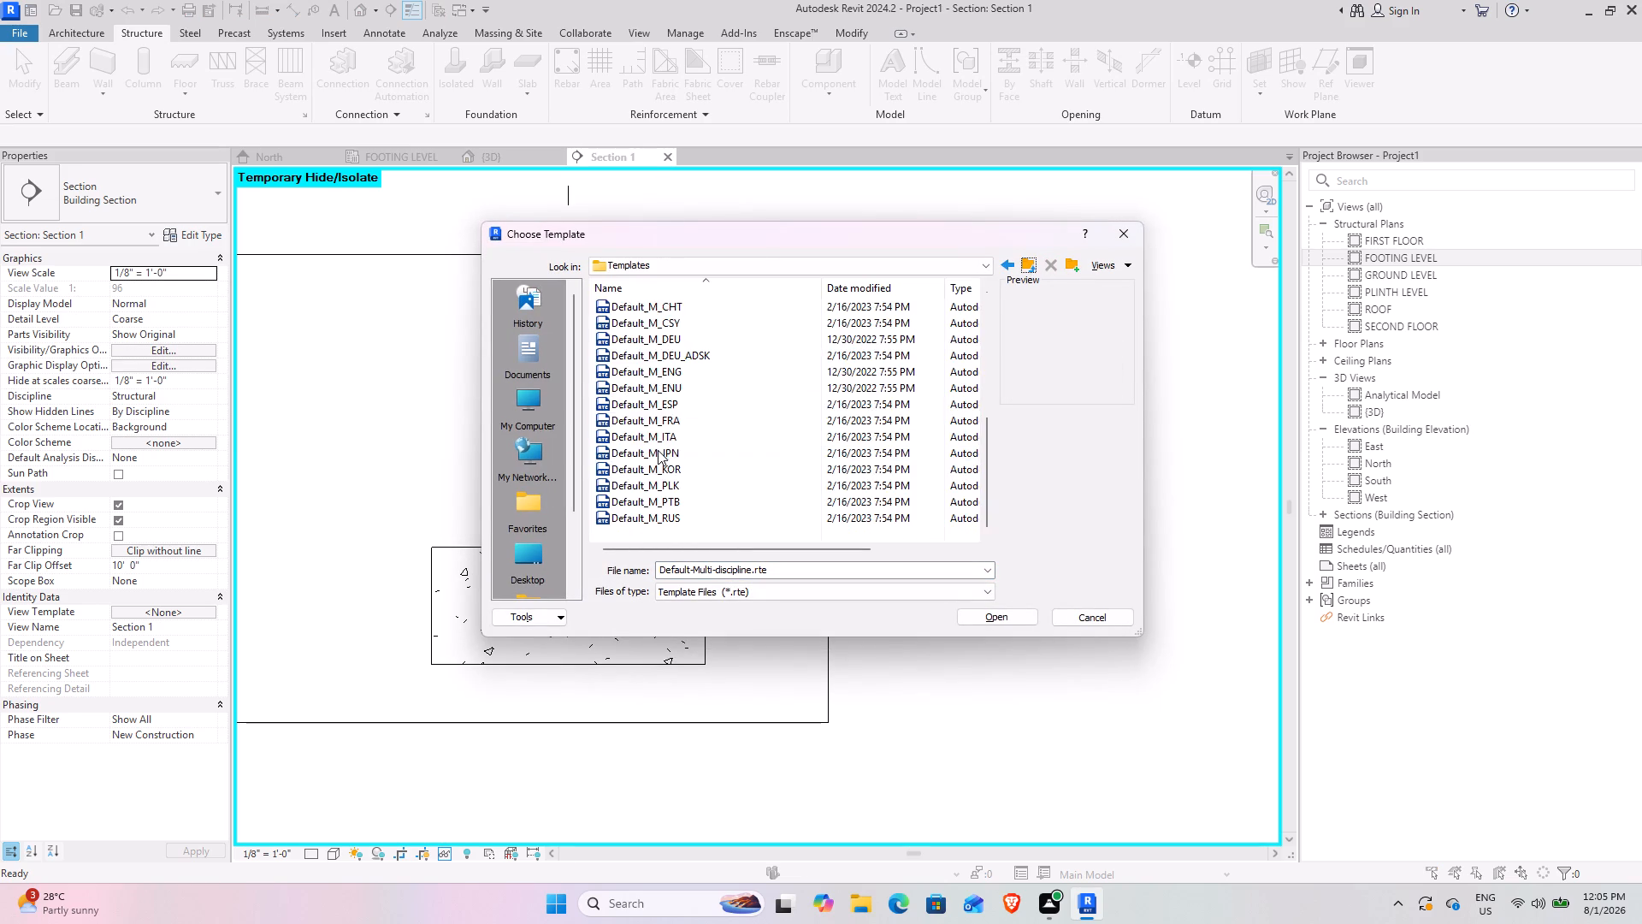
{"action": "scroll", "coordinate": [658, 450], "scroll_direction": "up", "scroll_amount": 4}
{"action": "double_click", "coordinate": [662, 342]}
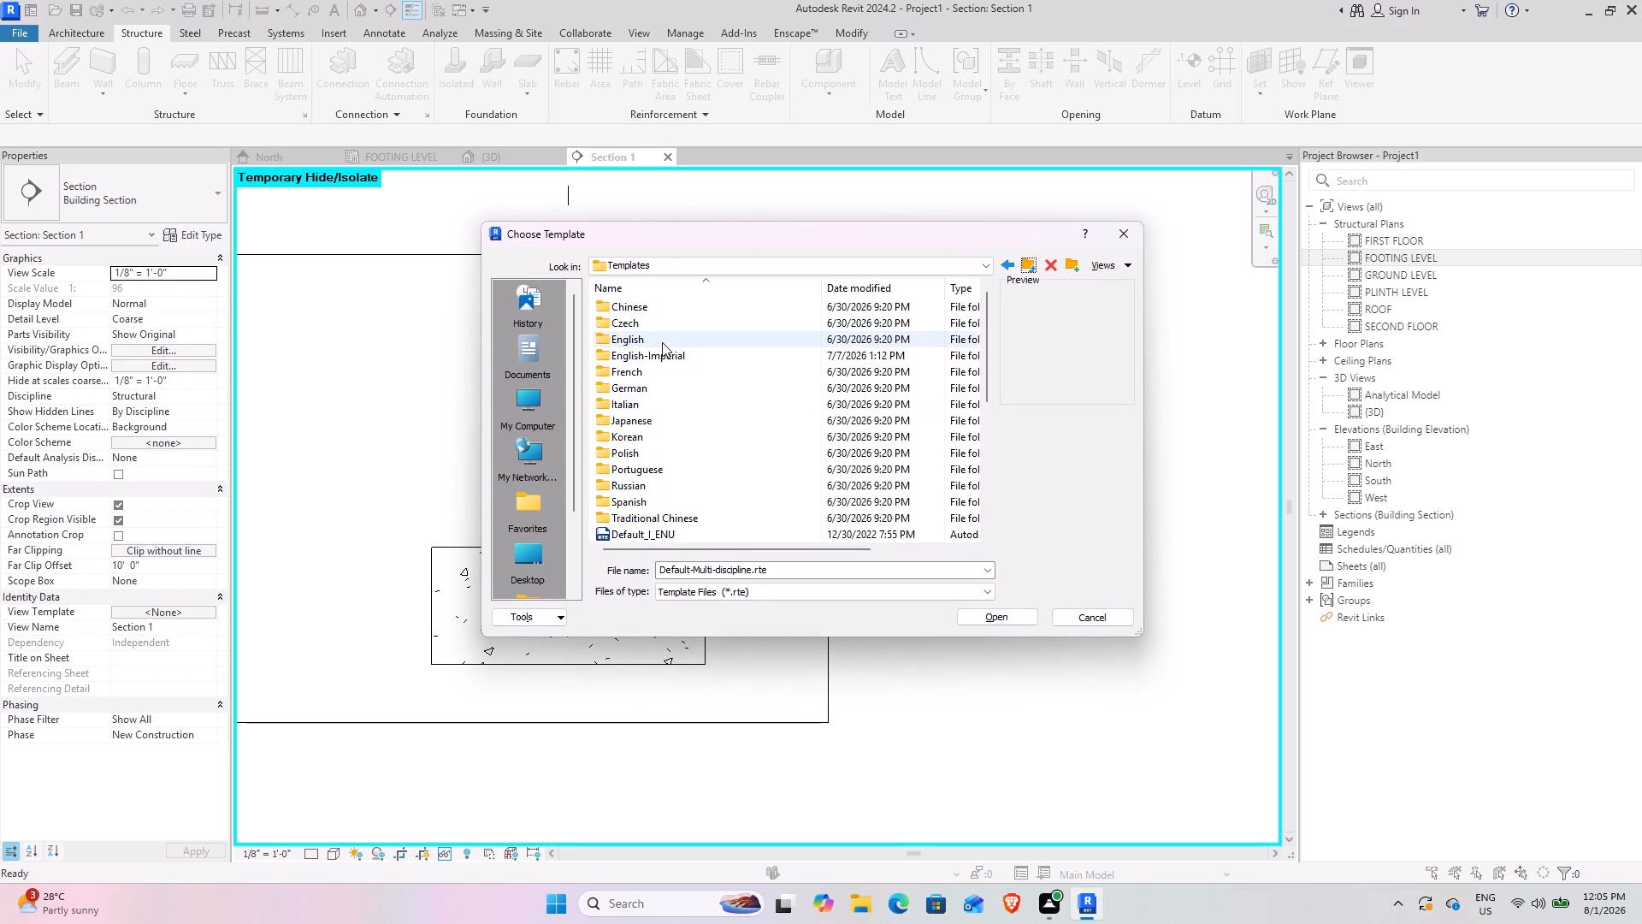
{"action": "scroll", "coordinate": [698, 426], "scroll_direction": "down", "scroll_amount": 3}
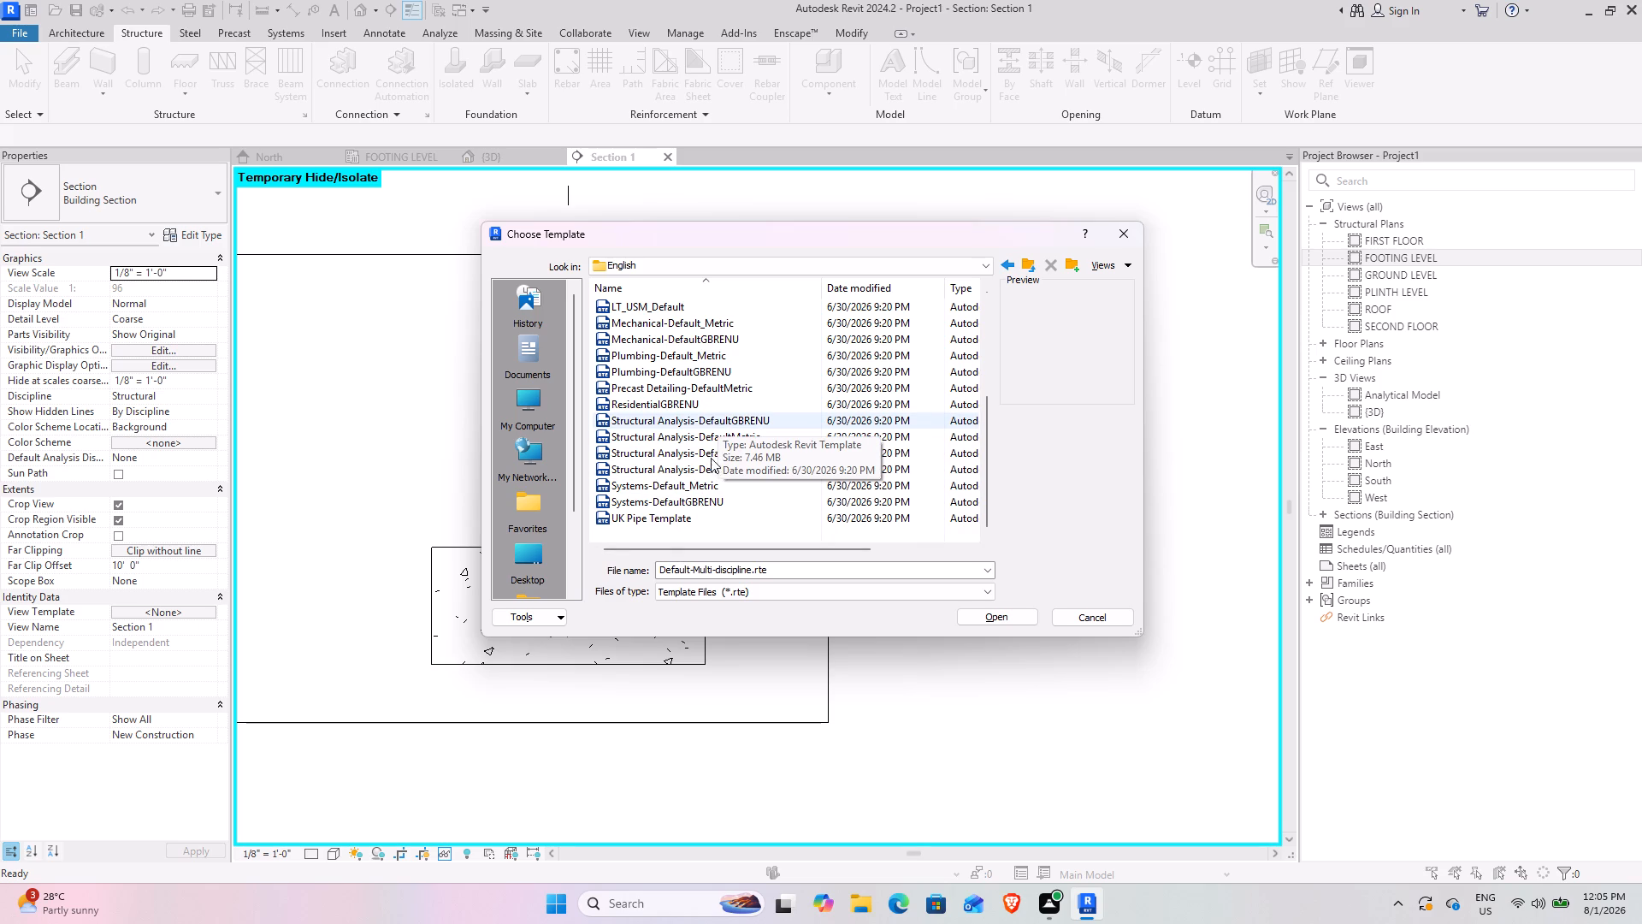
{"action": "left_click", "coordinate": [681, 441]}
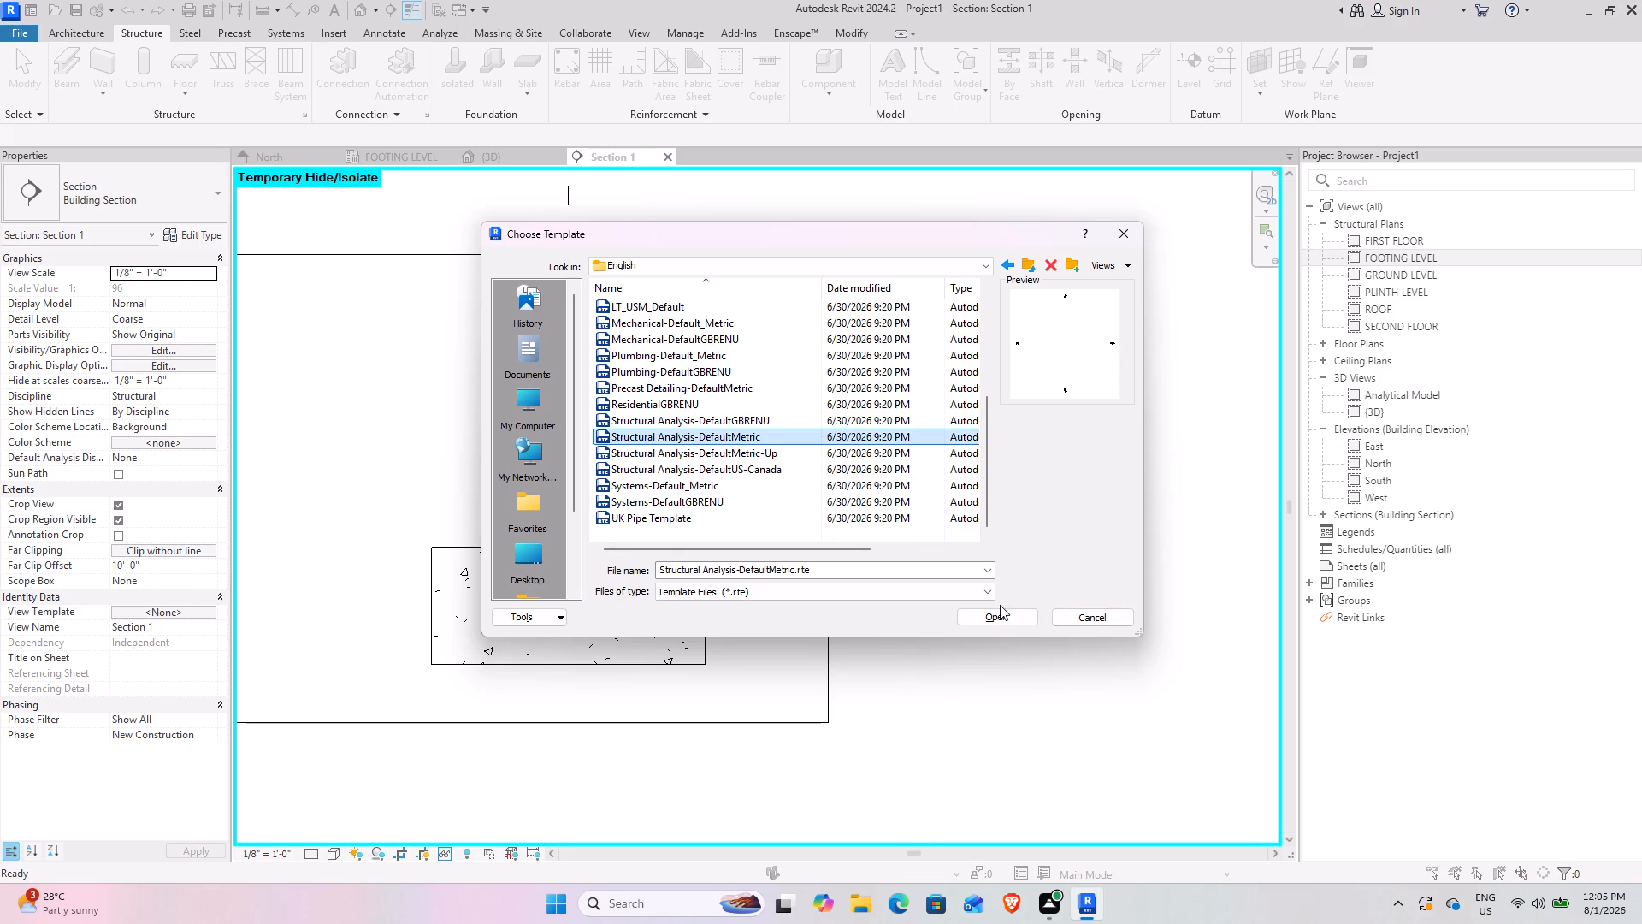
{"action": "left_click", "coordinate": [999, 611]}
{"action": "left_click", "coordinate": [771, 502]}
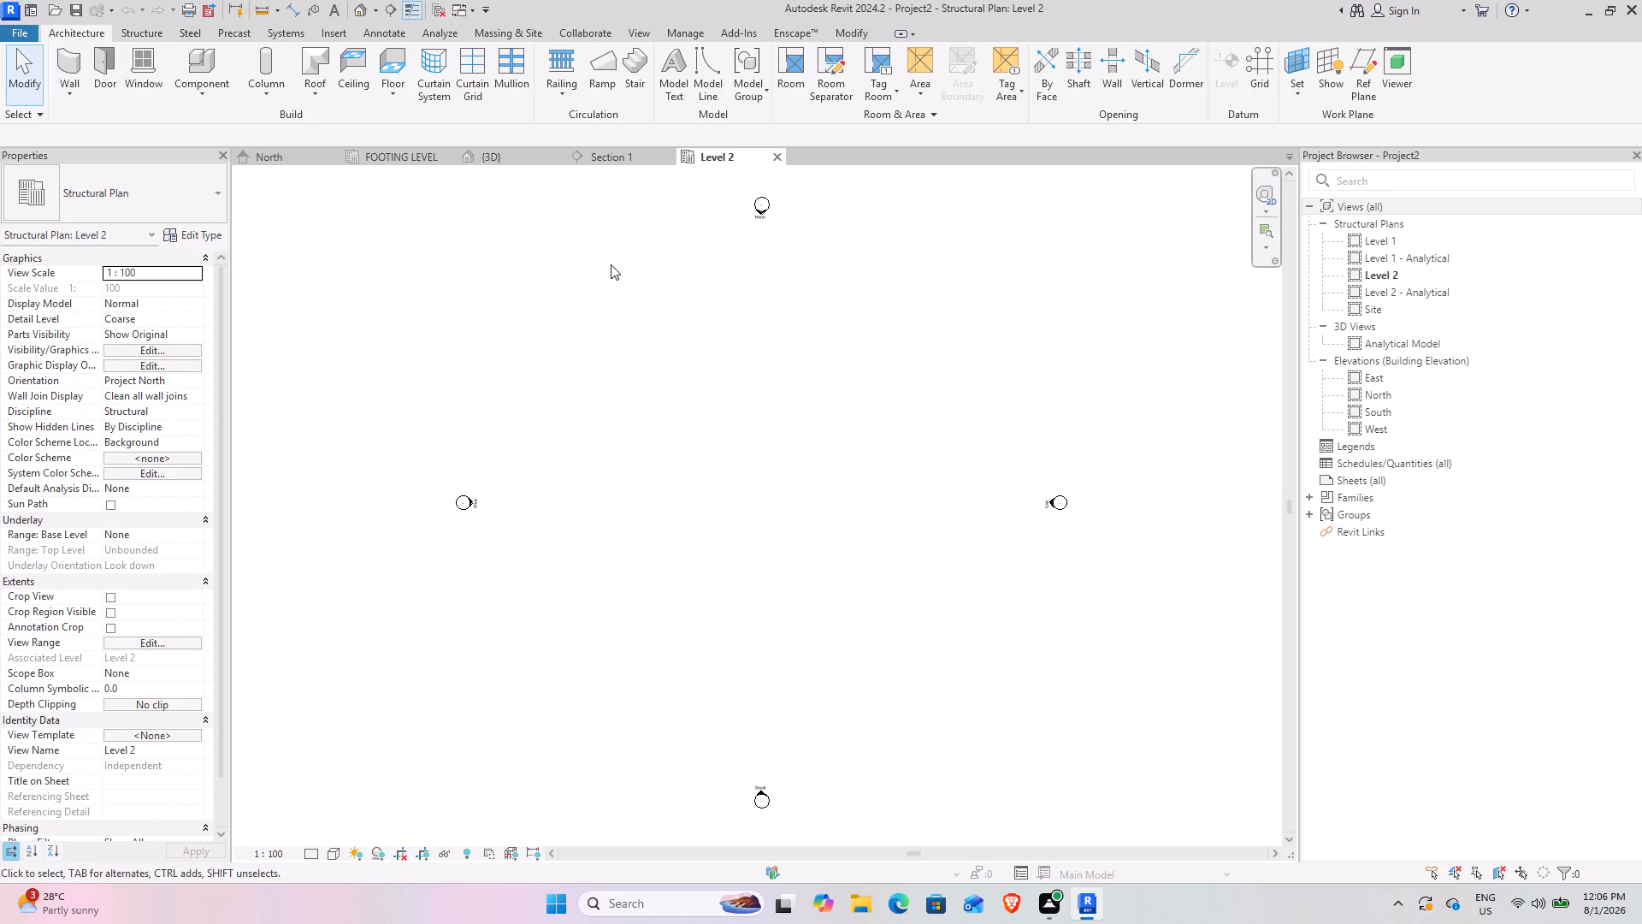
Close all open views of Project1 and discard its changes, keeping only the new project open.
{"action": "left_click", "coordinate": [667, 153]}
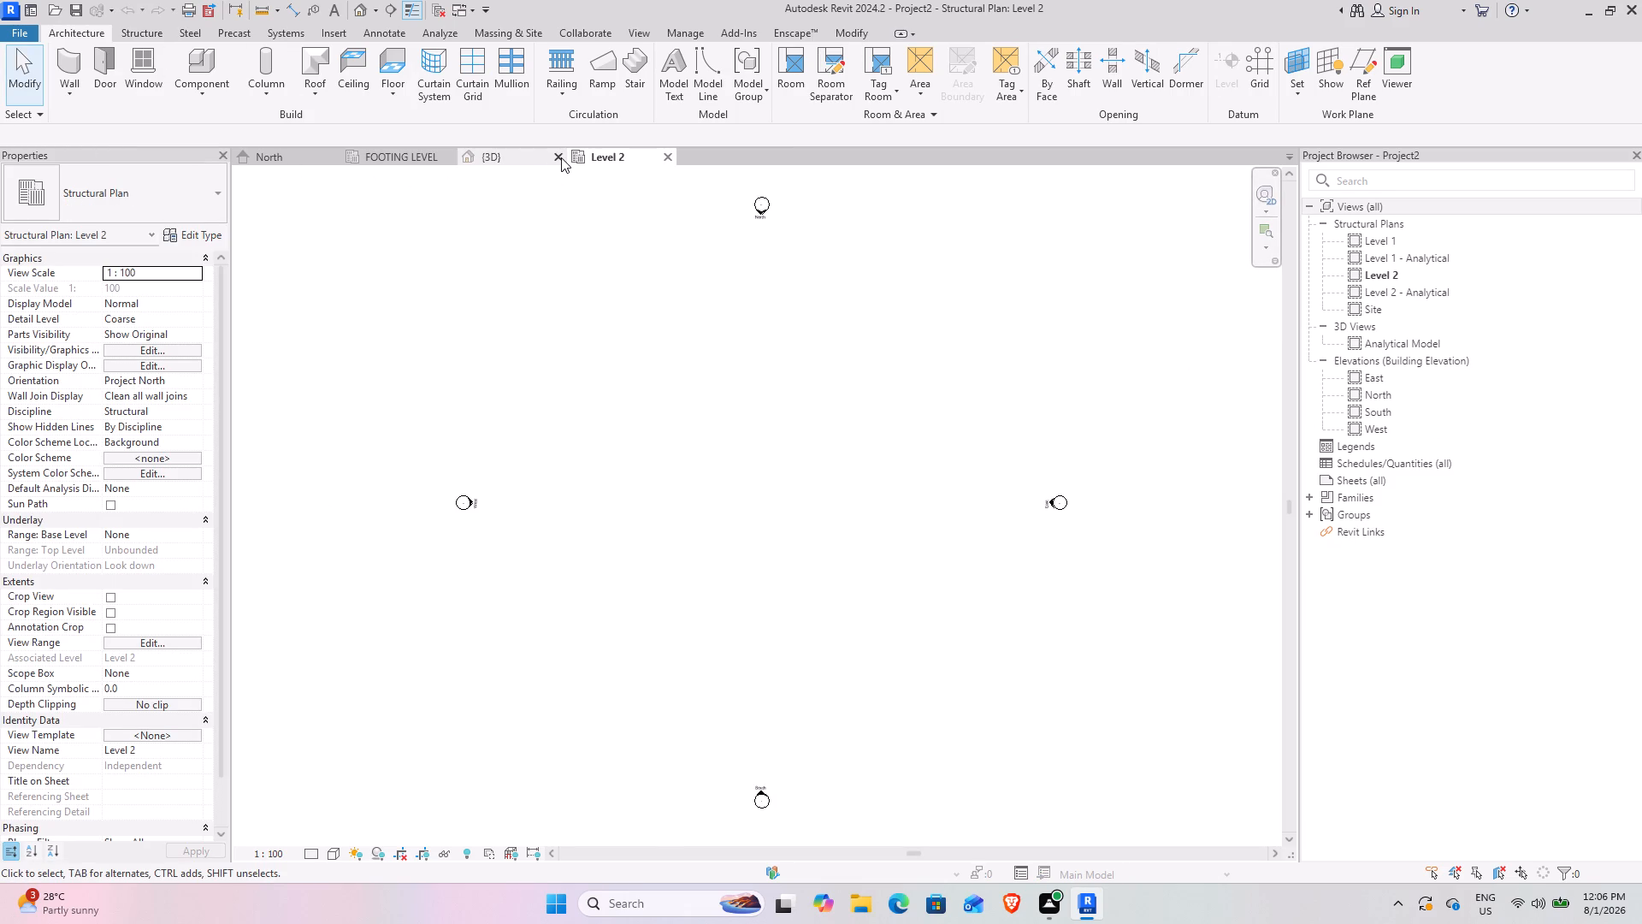
{"action": "left_click", "coordinate": [561, 157]}
{"action": "left_click", "coordinate": [447, 157]}
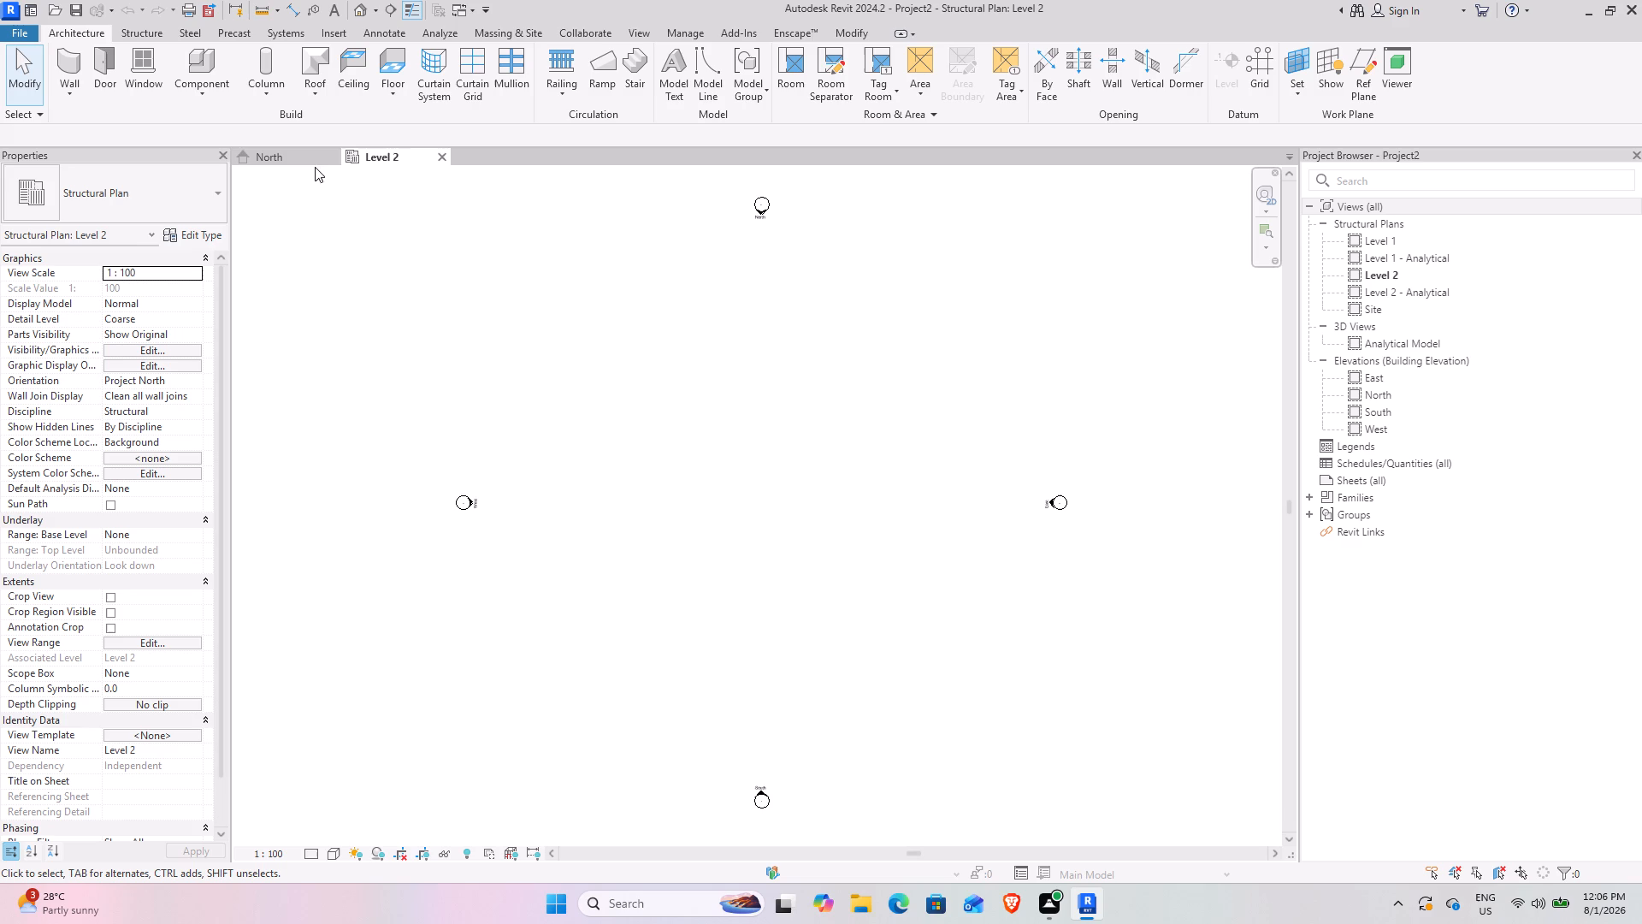
{"action": "left_click", "coordinate": [332, 156]}
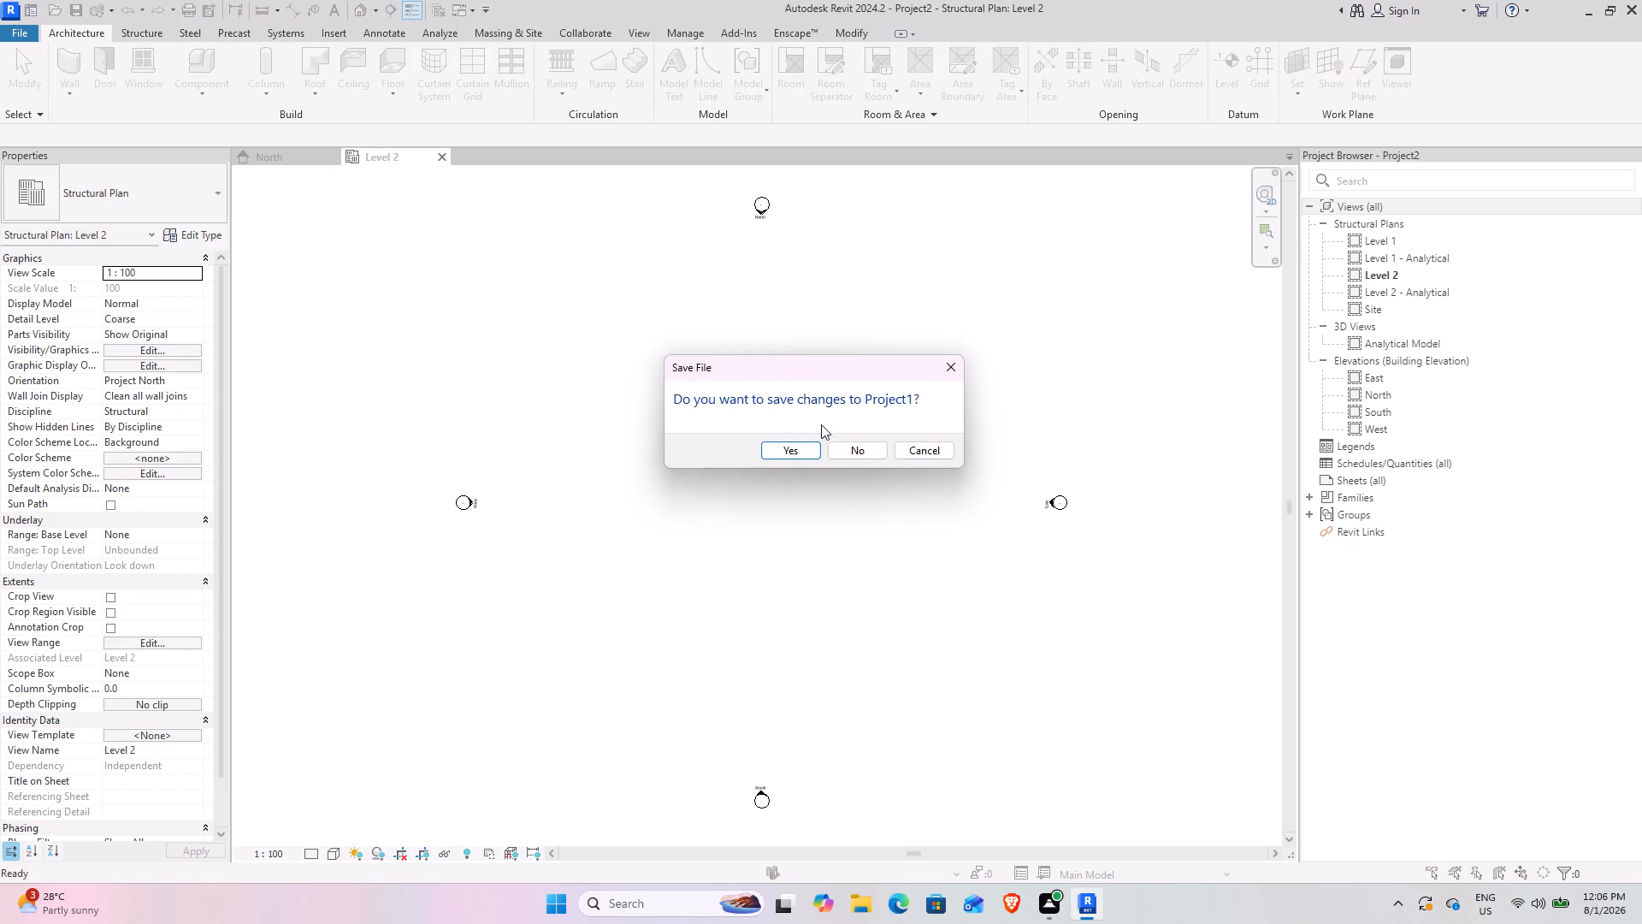
{"action": "left_click", "coordinate": [859, 453]}
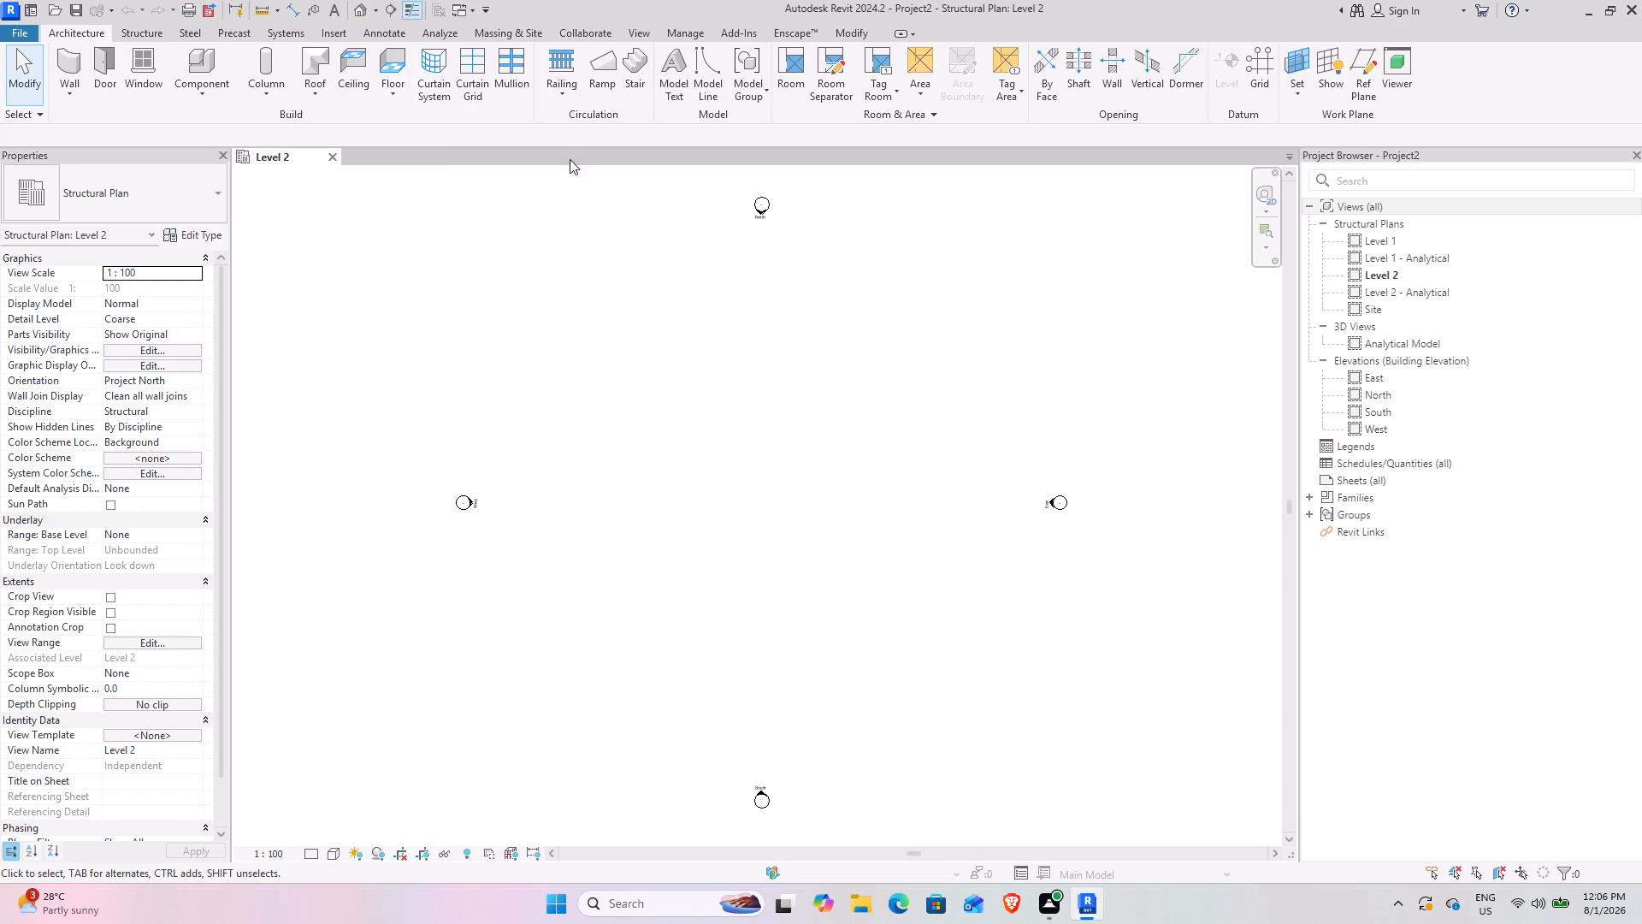
Delete the default Level 1 and Level 2 in the North elevation, including their associated plan views.
{"action": "double_click", "coordinate": [1398, 390]}
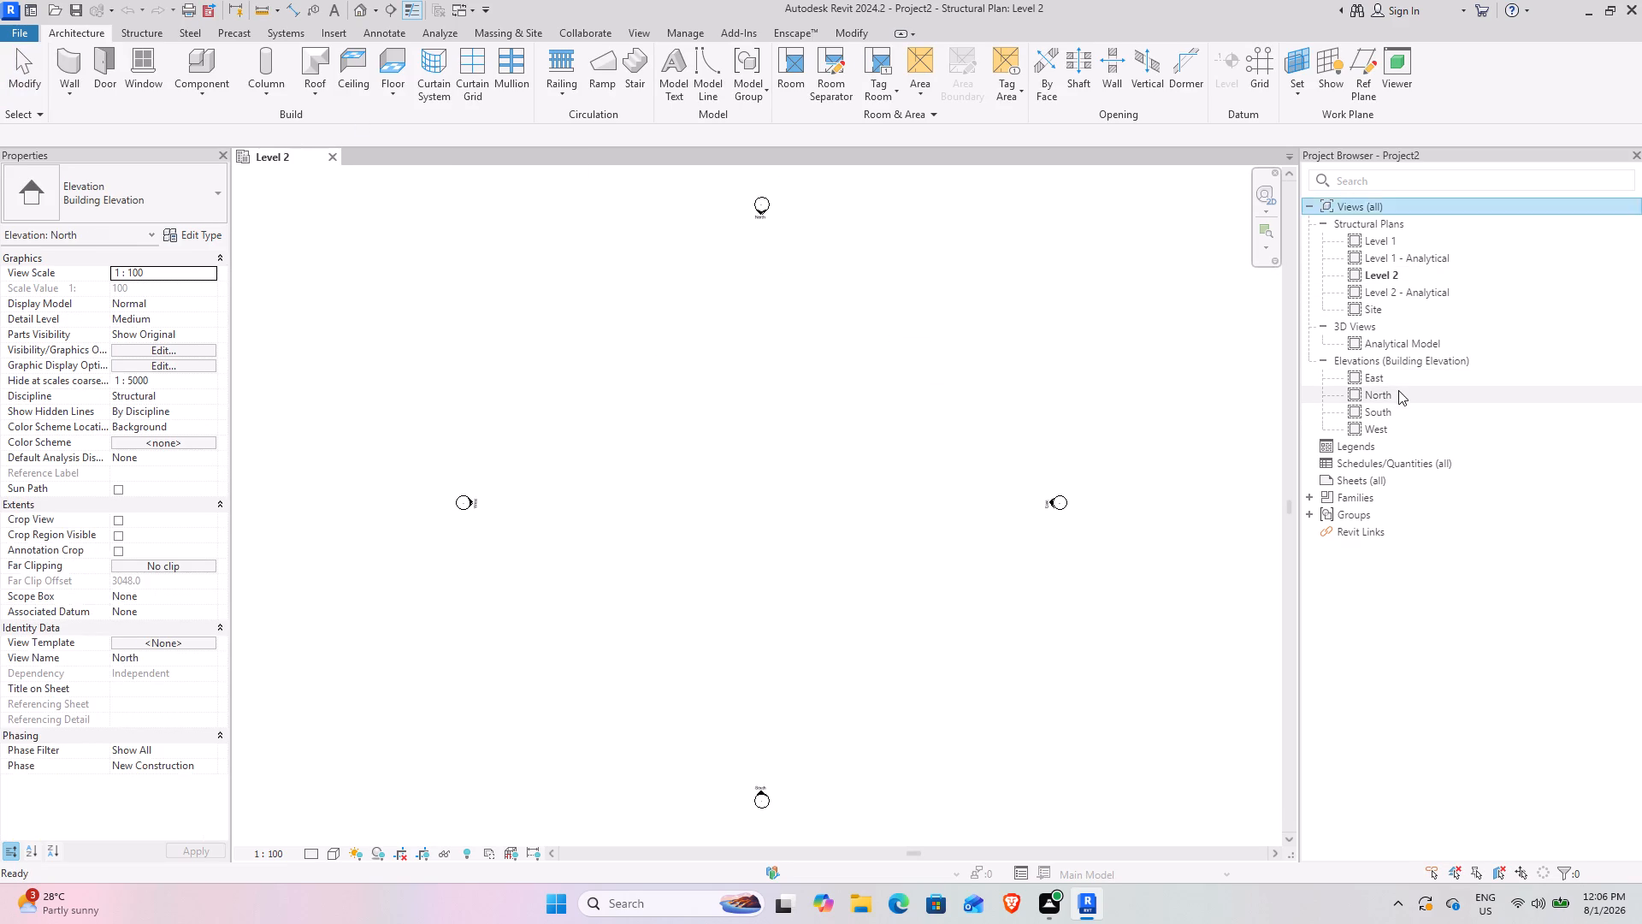
{"action": "left_click_drag", "start_coordinate": [1036, 735], "coordinate": [836, 280]}
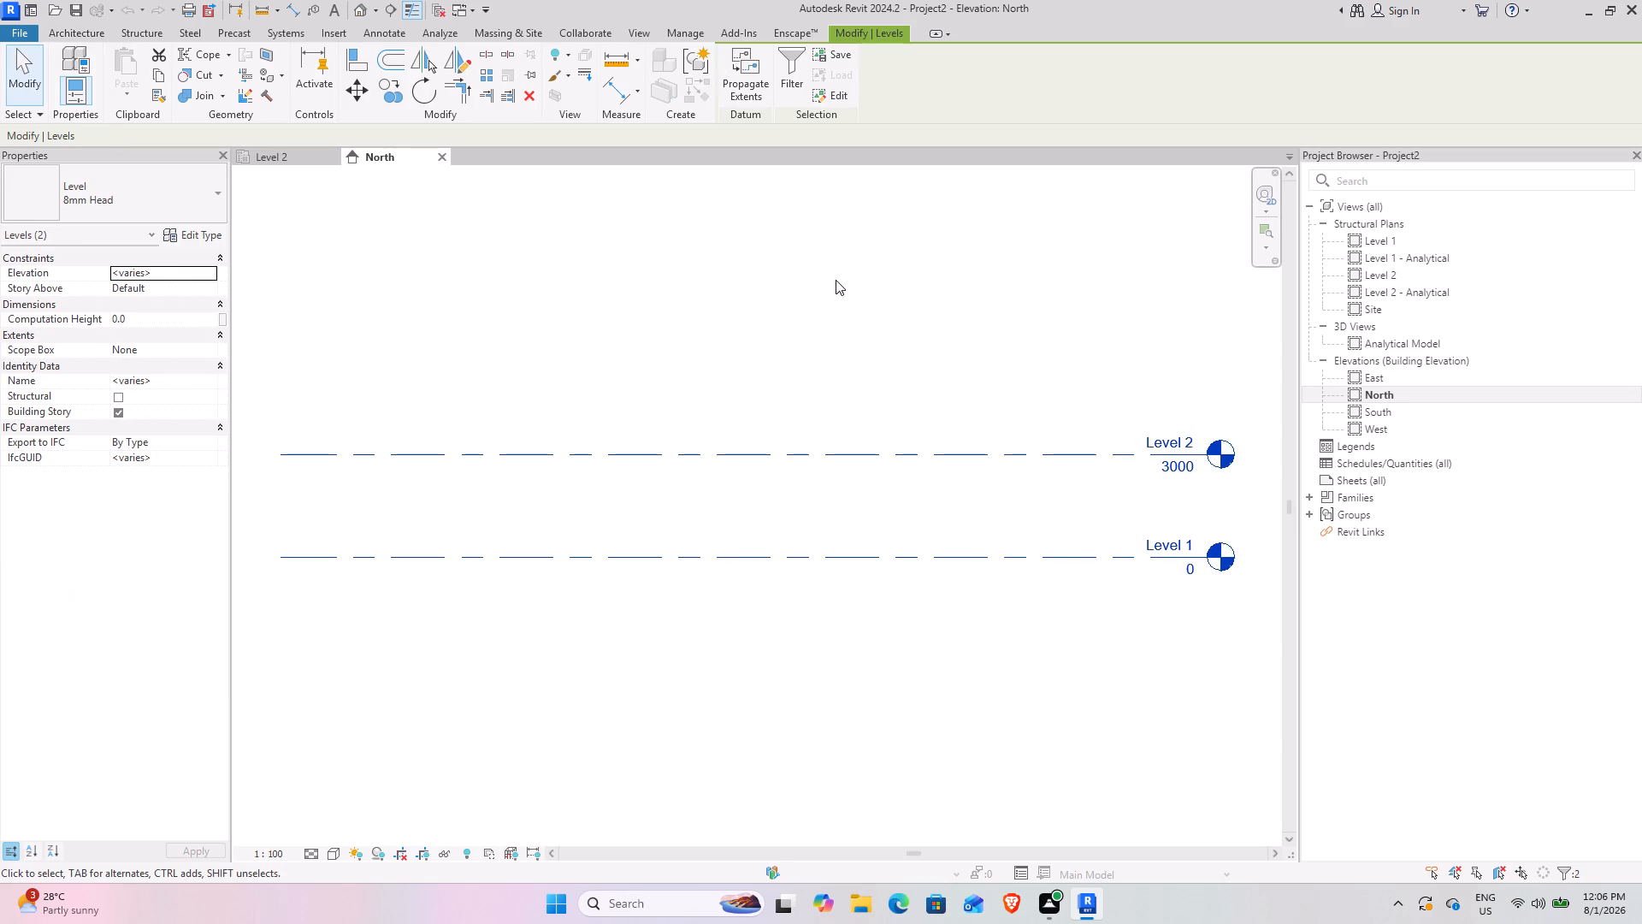
{"action": "left_click", "coordinate": [534, 97]}
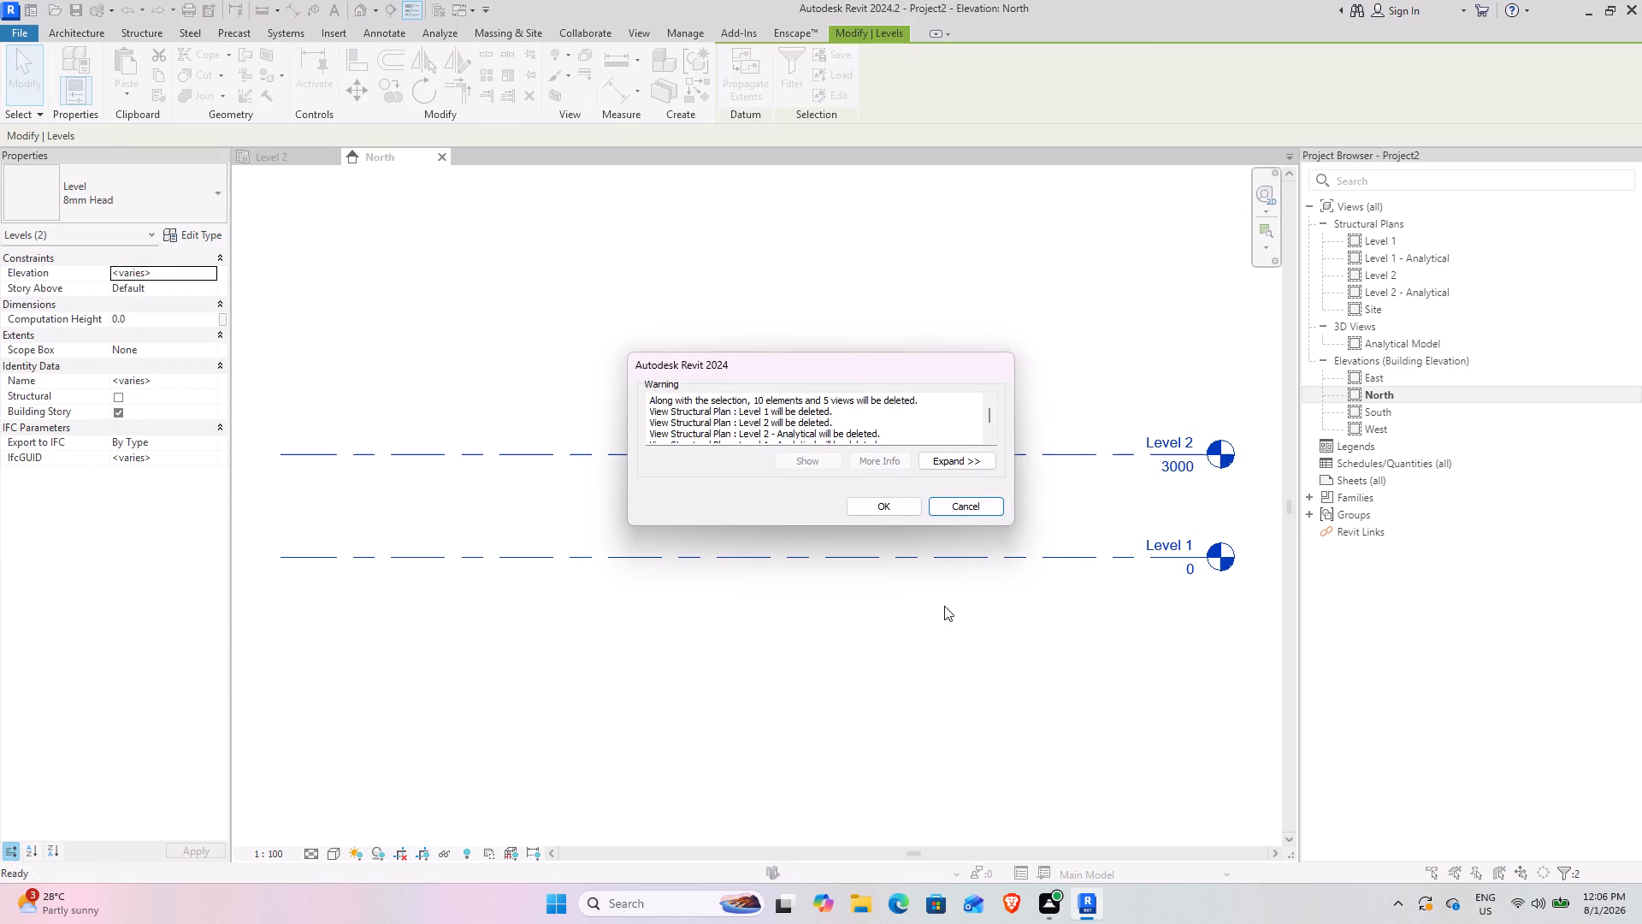
{"action": "left_click", "coordinate": [890, 510]}
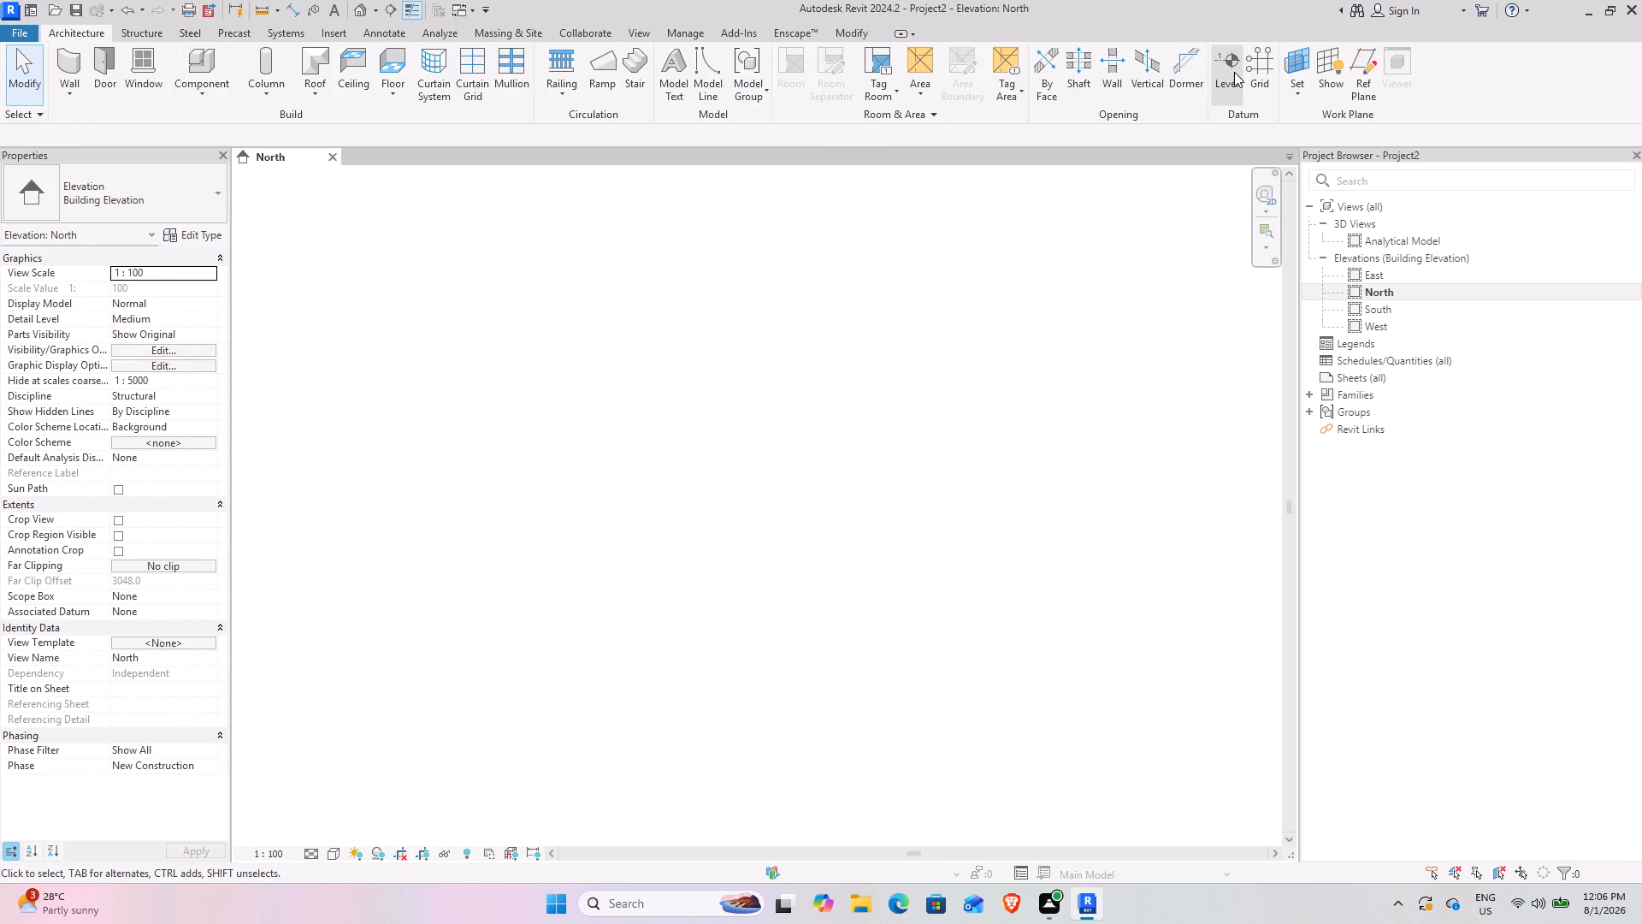
Draw one new level line across the empty North elevation, at an elevation of about -742 mm.
{"action": "left_click", "coordinate": [1234, 72]}
{"action": "left_click", "coordinate": [348, 583]}
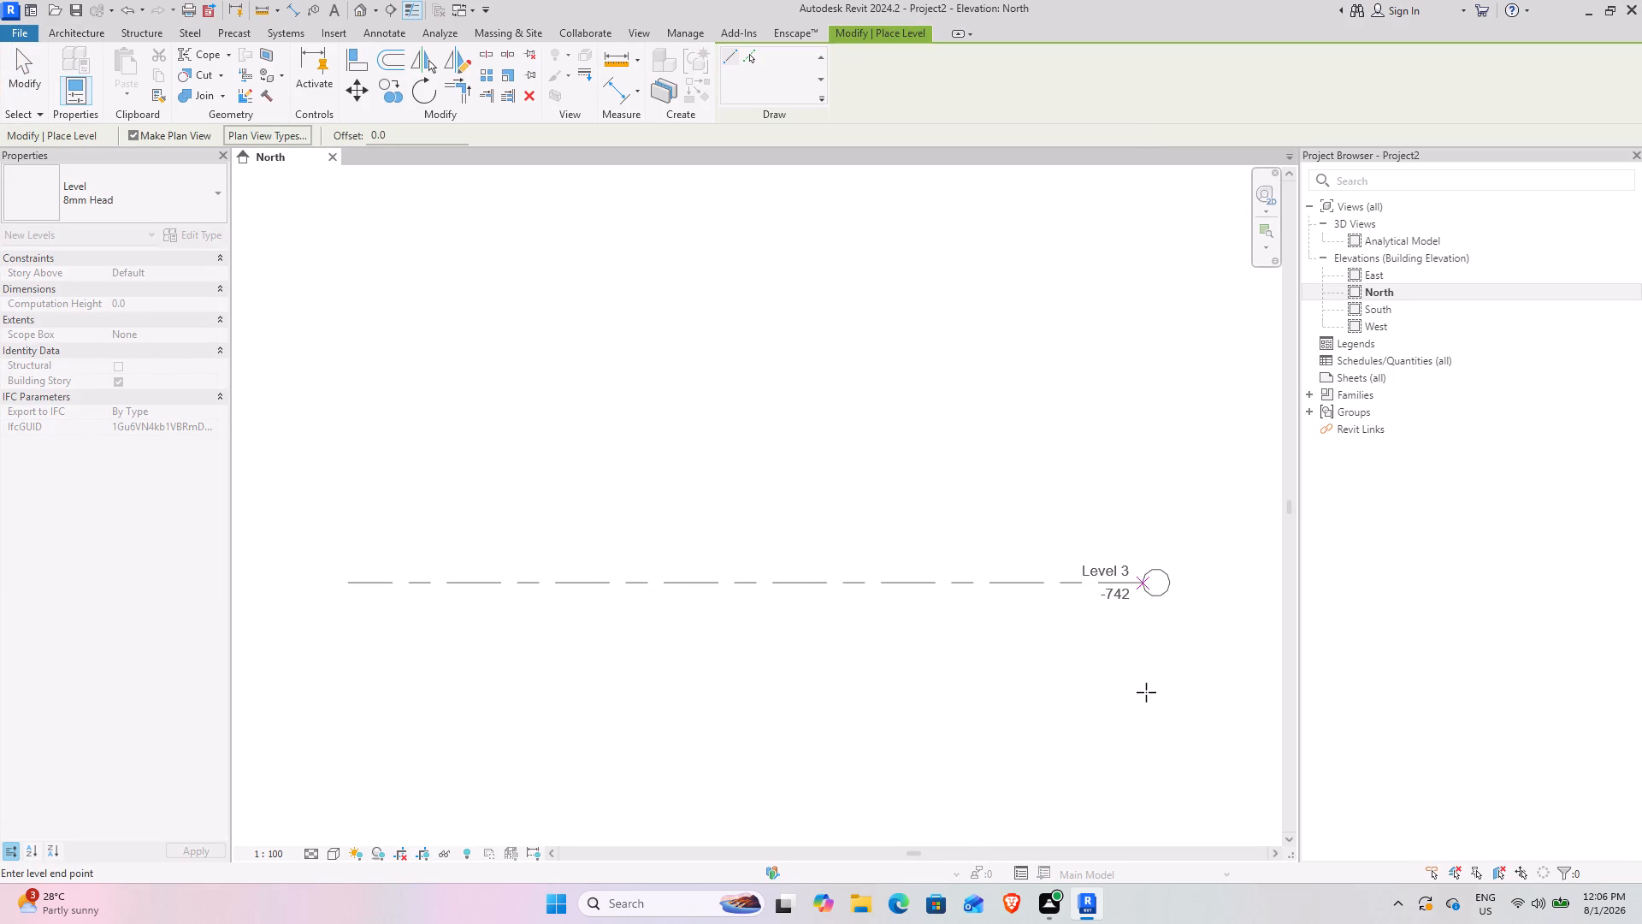
{"action": "left_click", "coordinate": [1206, 655]}
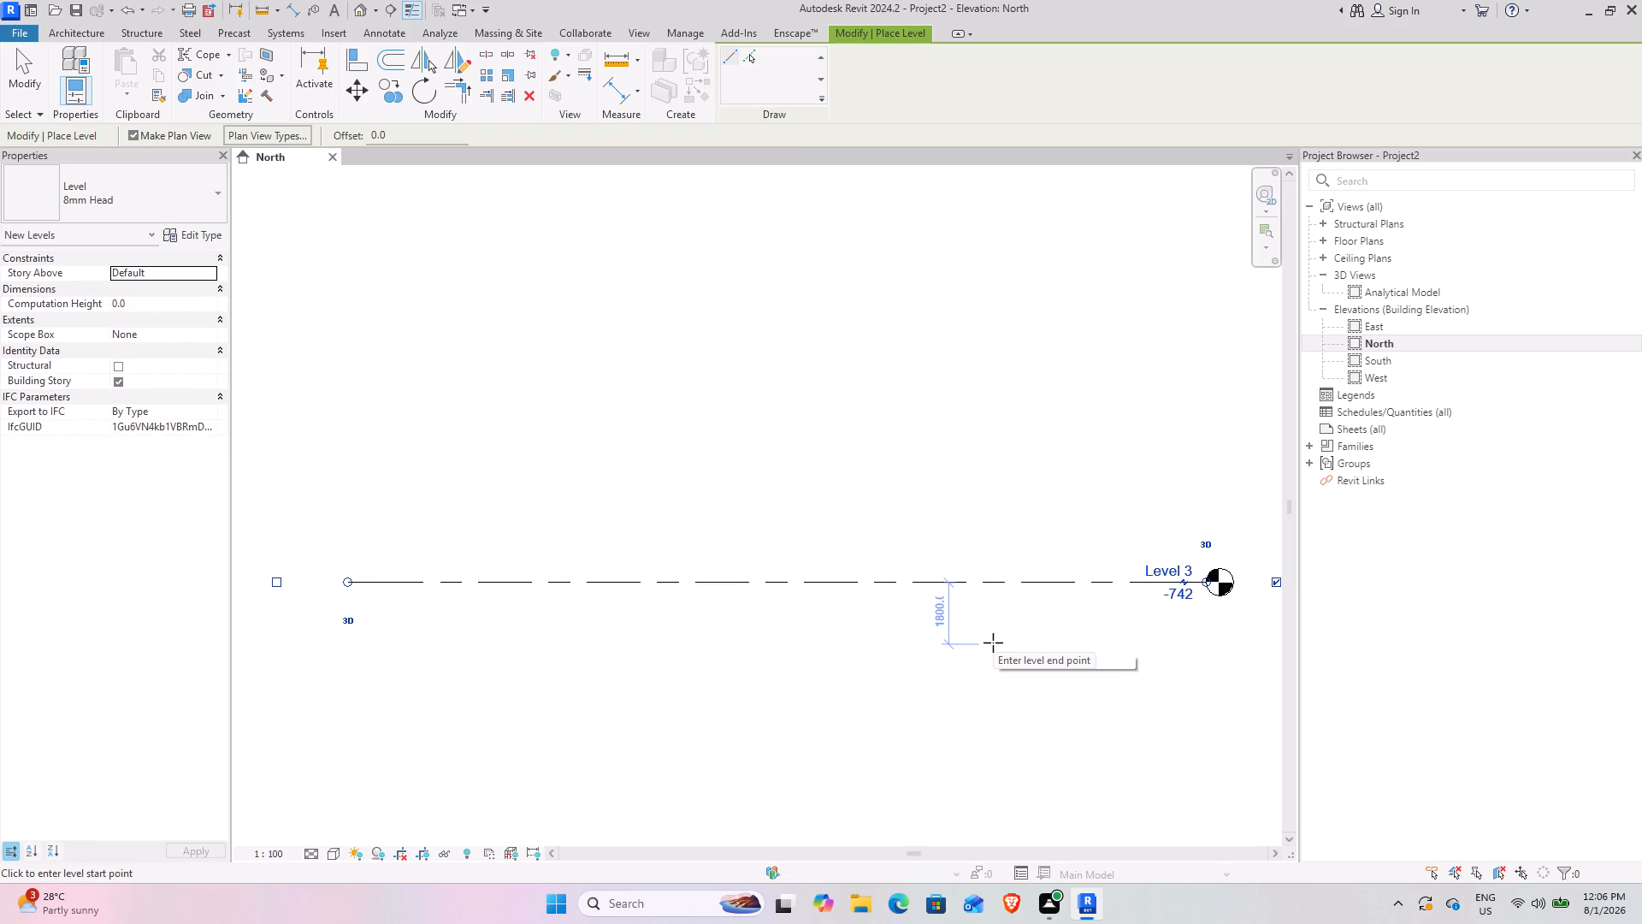
{"action": "key", "text": "Escape"}
{"action": "key", "text": "Escape"}
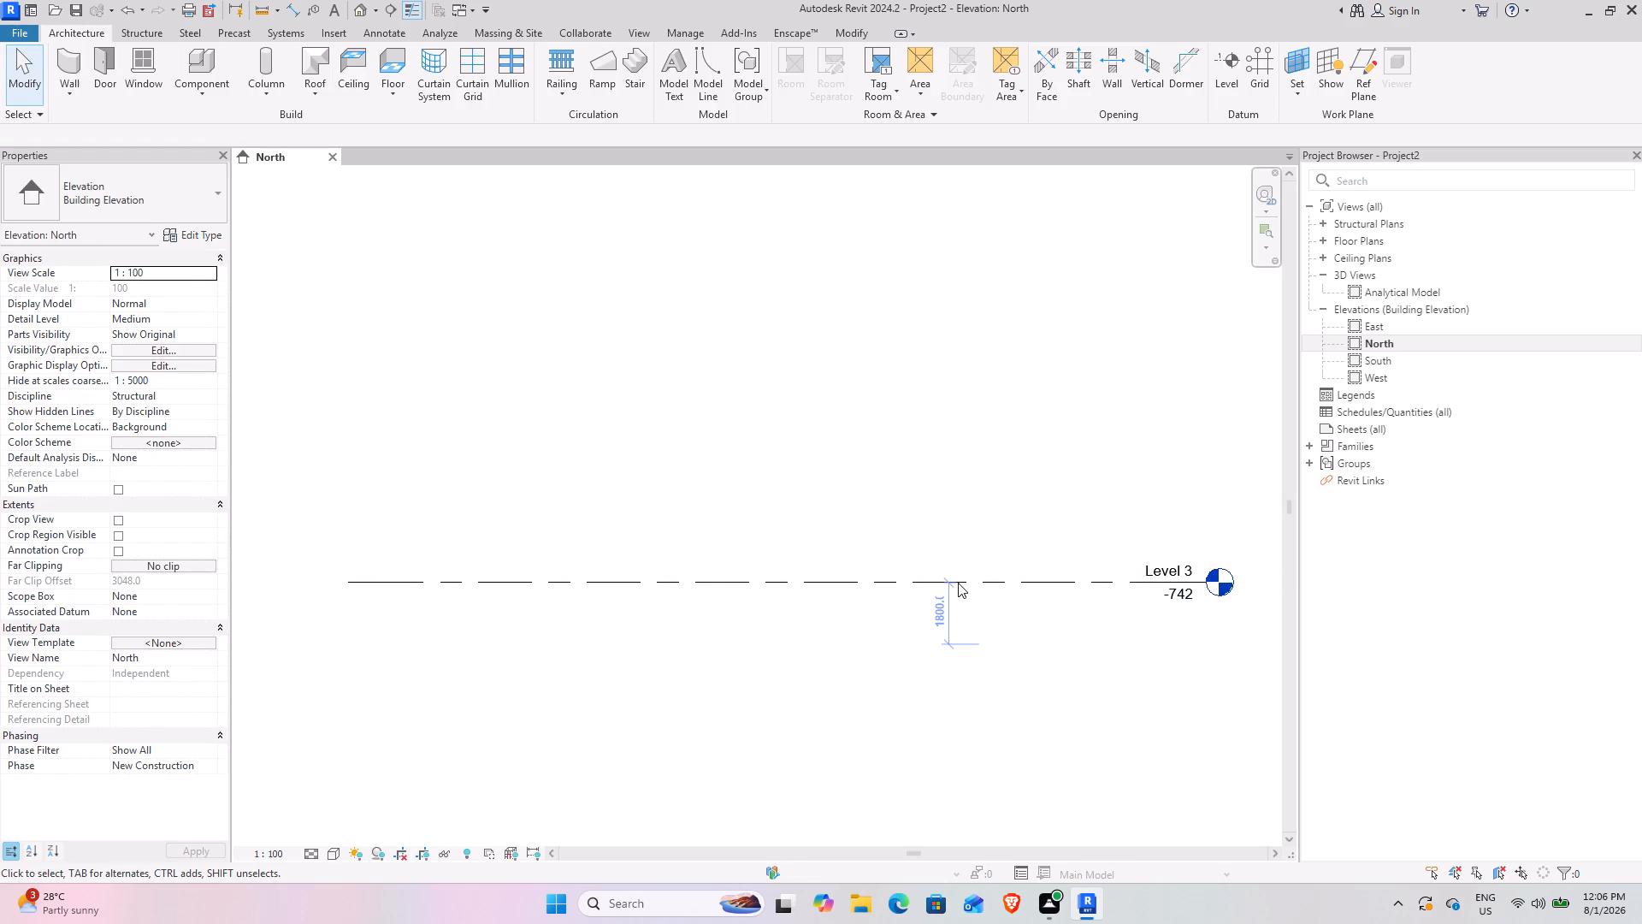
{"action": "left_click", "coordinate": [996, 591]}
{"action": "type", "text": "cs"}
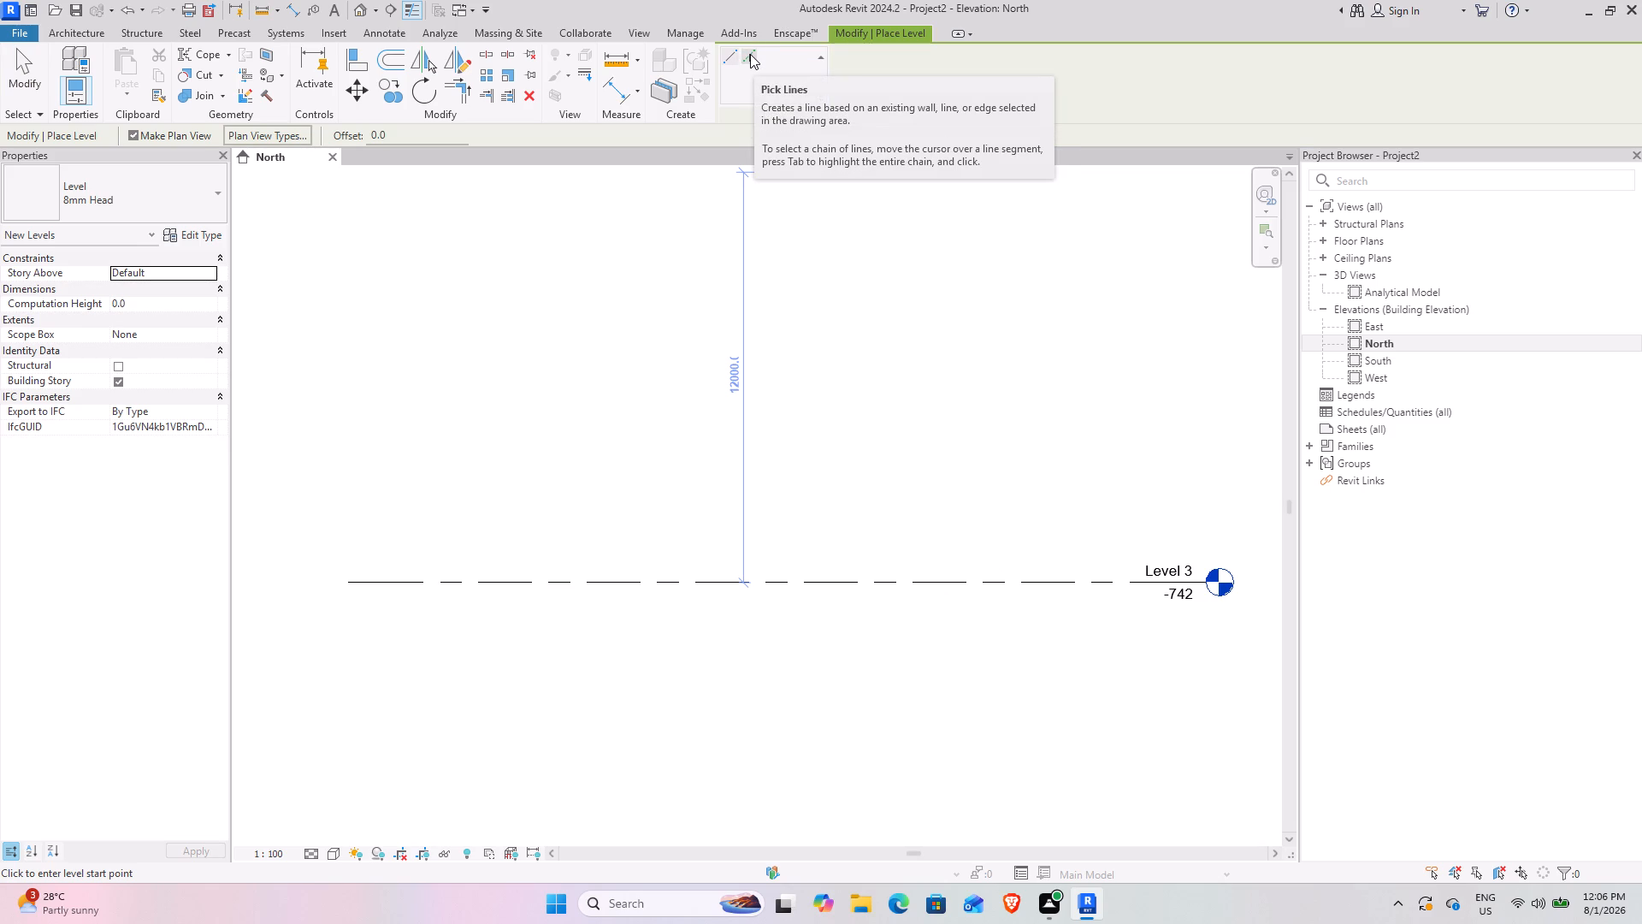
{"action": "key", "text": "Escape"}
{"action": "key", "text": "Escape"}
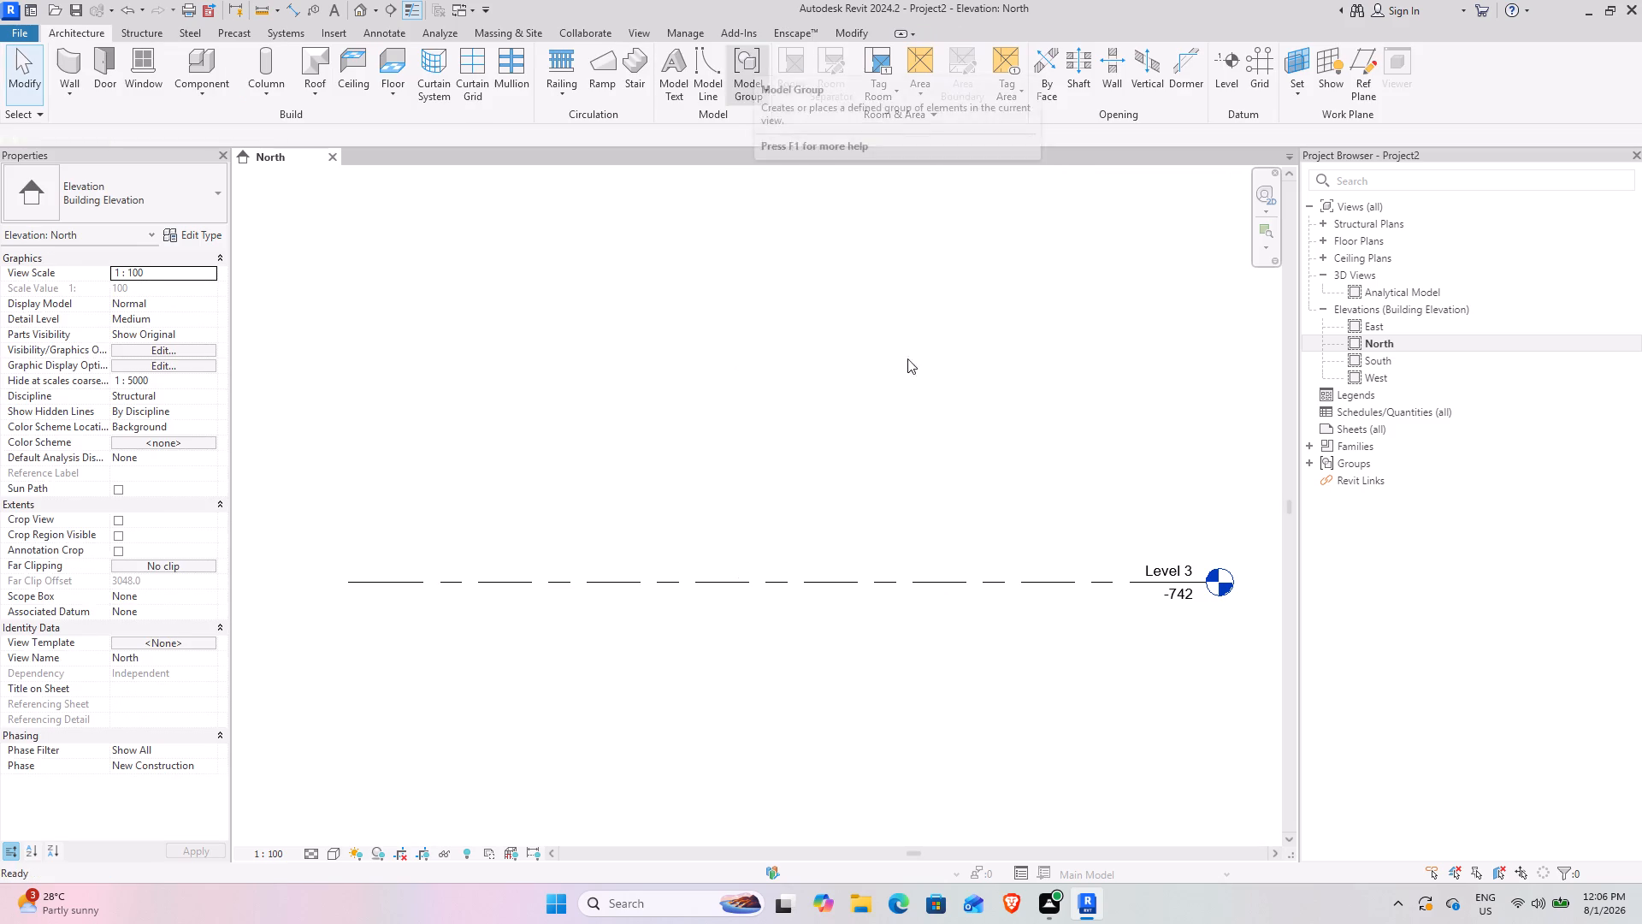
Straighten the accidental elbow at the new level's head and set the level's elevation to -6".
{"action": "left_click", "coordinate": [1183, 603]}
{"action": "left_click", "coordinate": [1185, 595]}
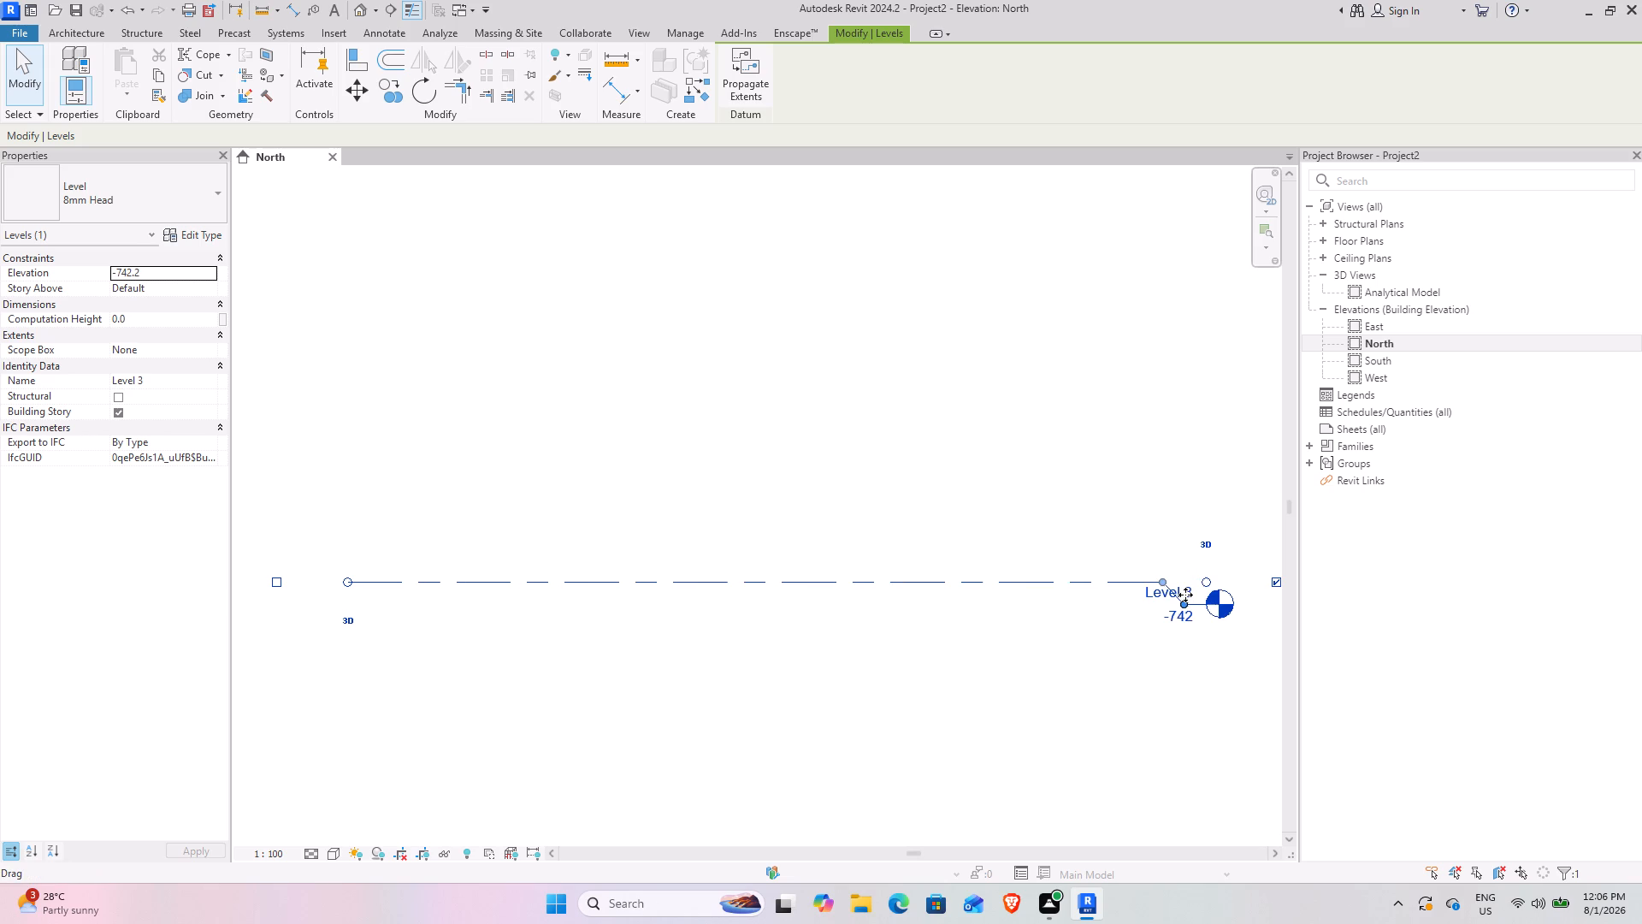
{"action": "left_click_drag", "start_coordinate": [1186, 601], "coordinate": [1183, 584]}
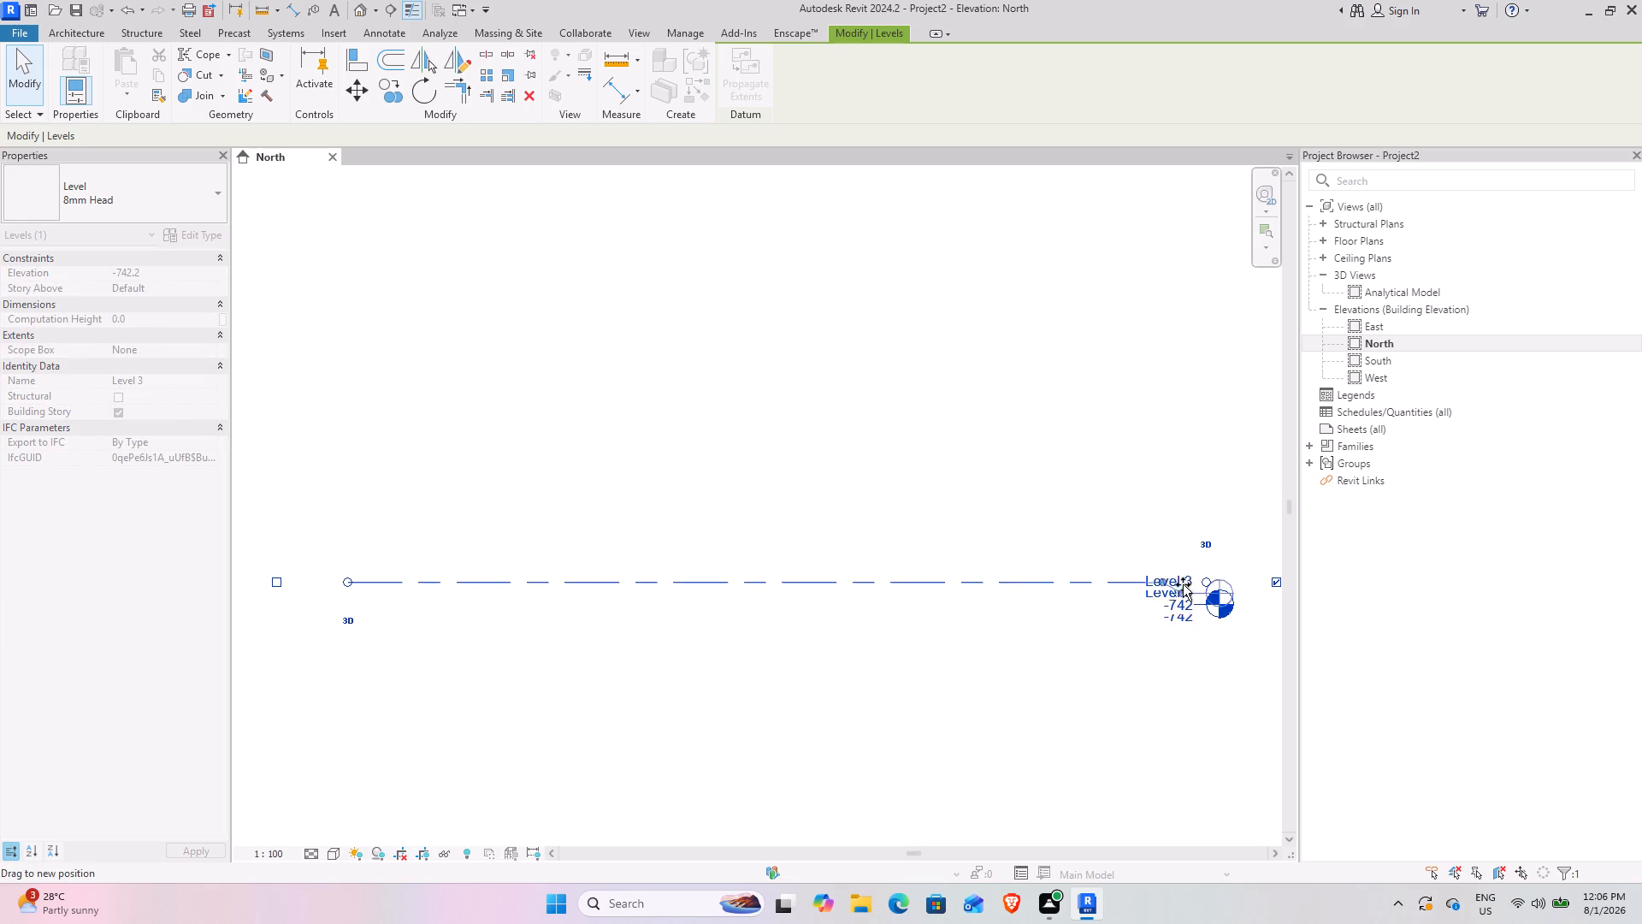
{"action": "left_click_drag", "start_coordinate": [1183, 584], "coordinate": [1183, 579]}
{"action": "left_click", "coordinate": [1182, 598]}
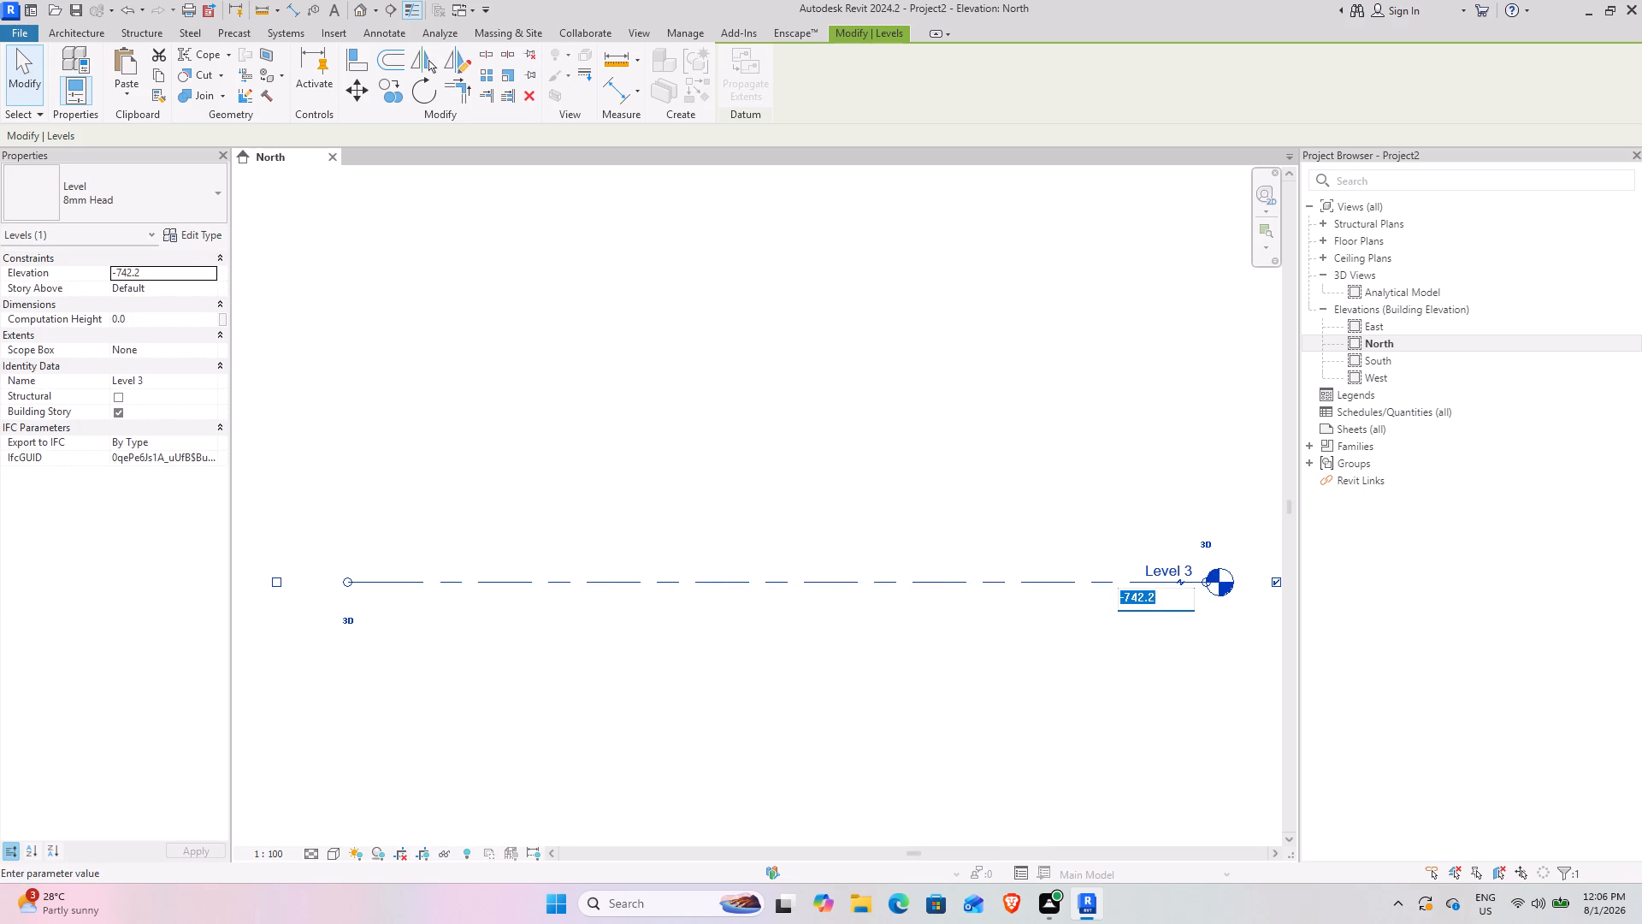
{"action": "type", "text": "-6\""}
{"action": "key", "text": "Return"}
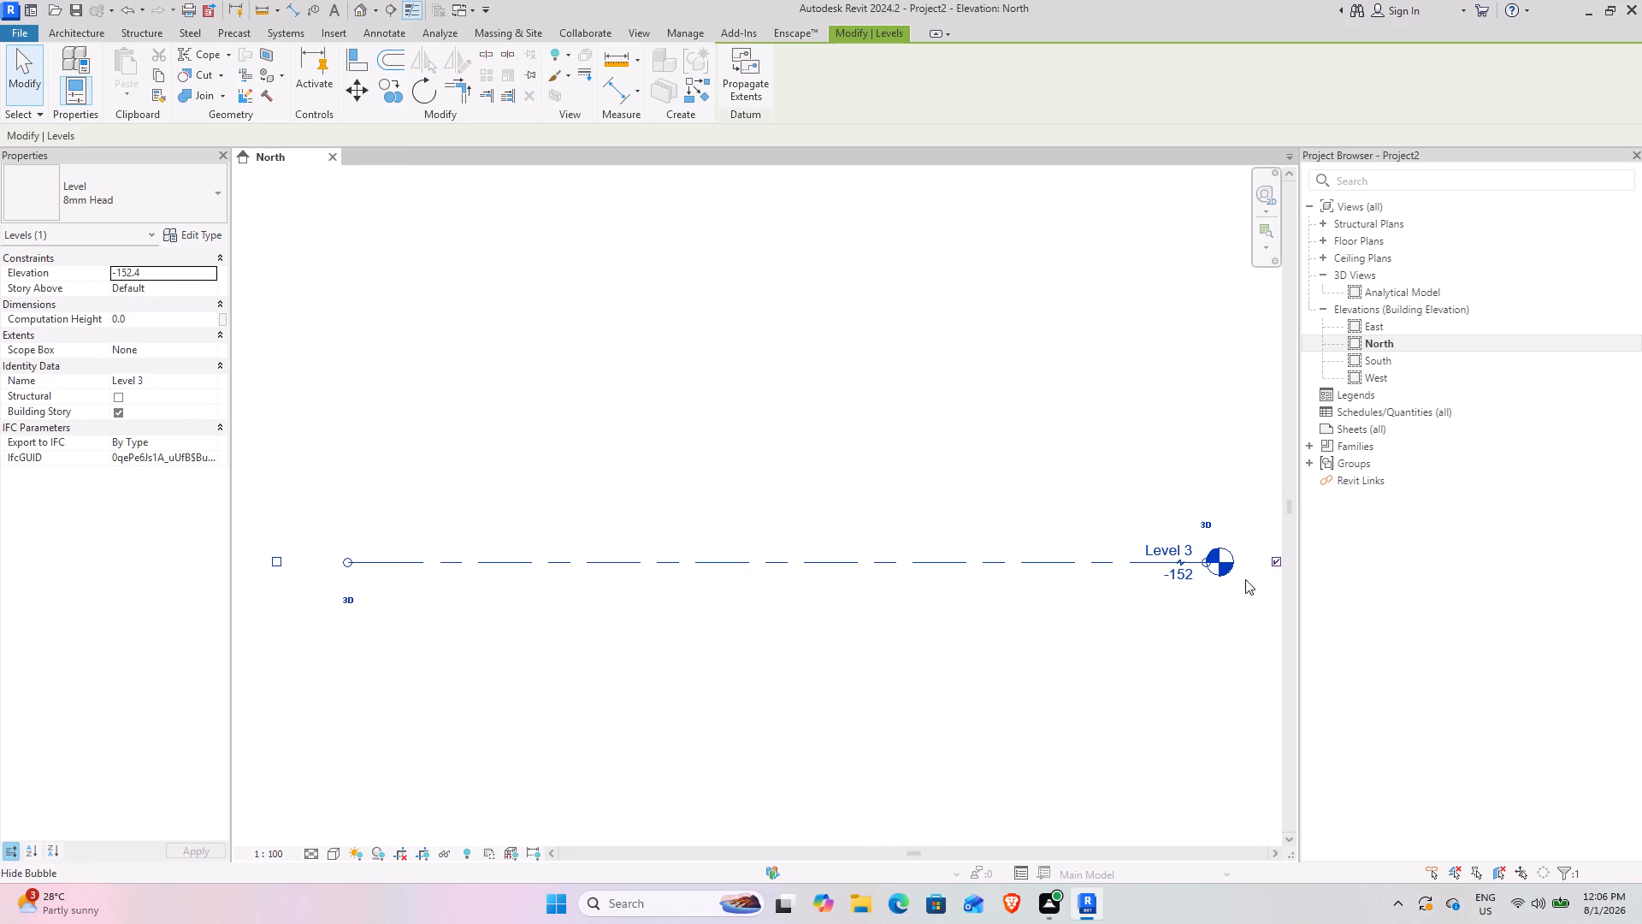
Set the new level's elevation to -6'.
{"action": "left_click", "coordinate": [1169, 579]}
{"action": "type", "text": "-6"}
{"action": "key", "text": "shift+quotedbl"}
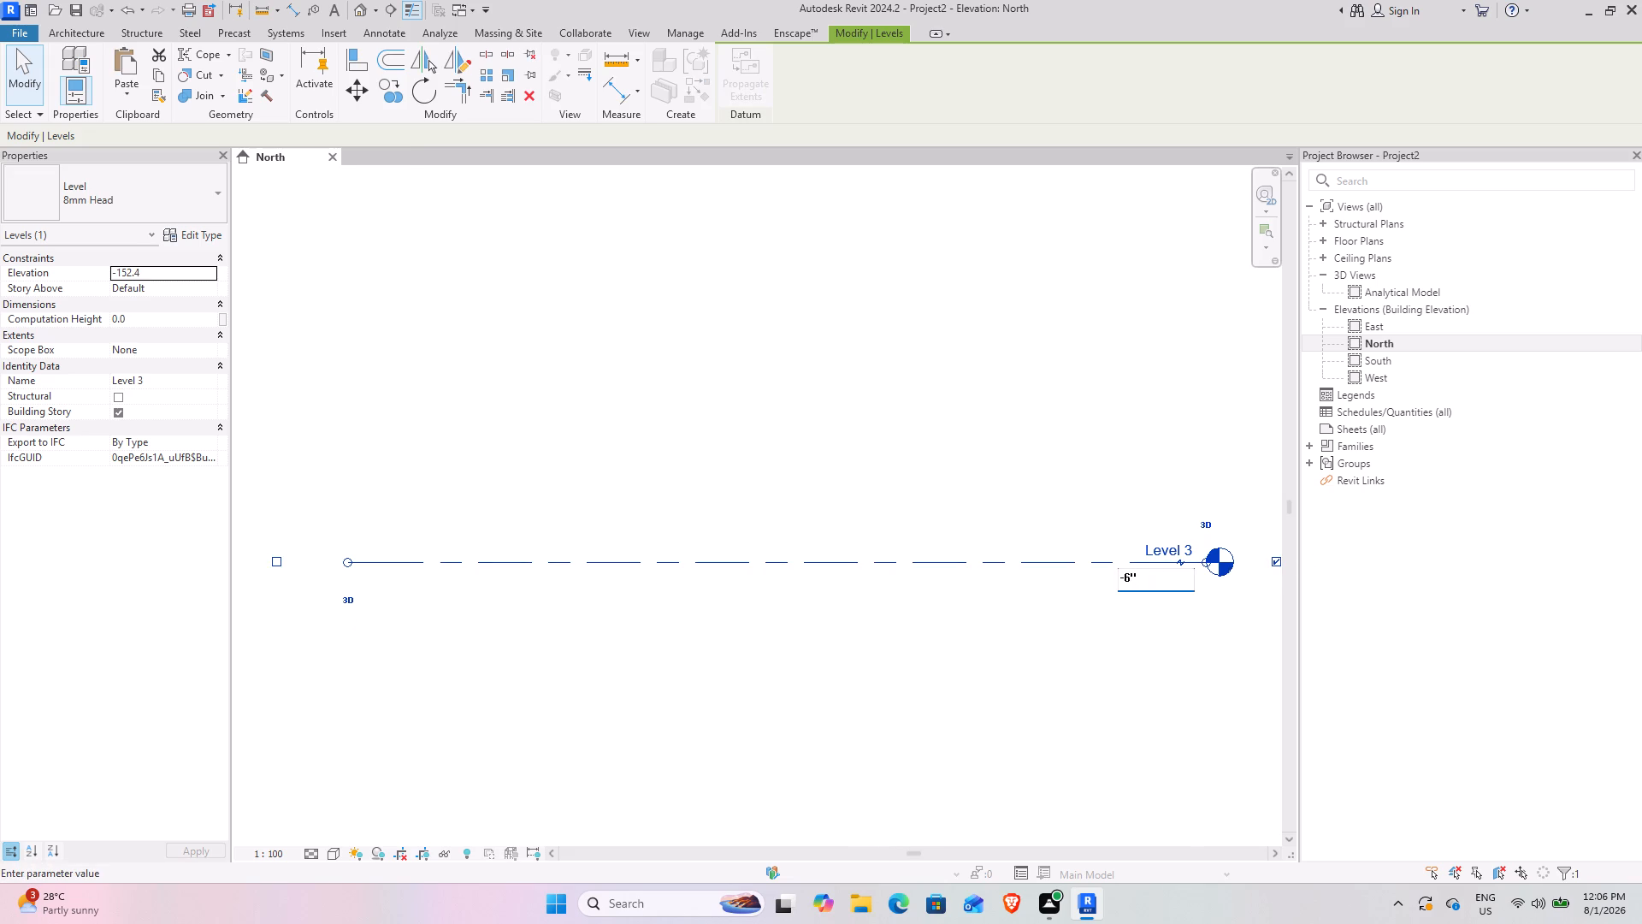
{"action": "key", "text": "BackSpace"}
{"action": "key", "text": "apostrophe"}
{"action": "key", "text": "Return"}
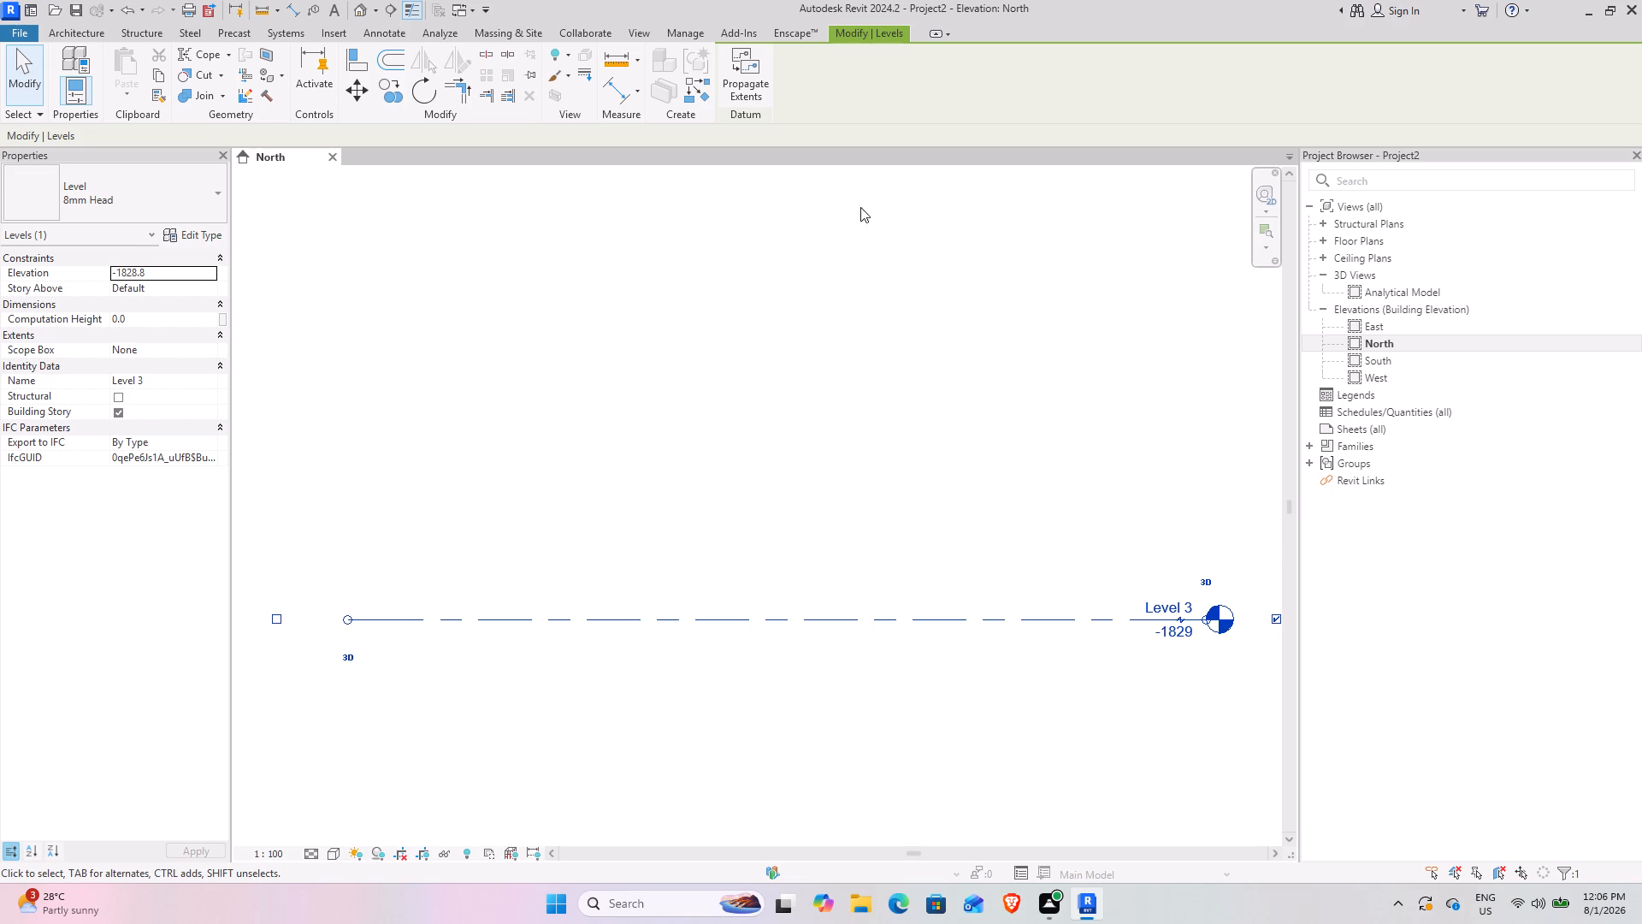
Create a similar level by picking the existing level line with an upward offset of 6'.
{"action": "type", "text": "cs"}
{"action": "left_click", "coordinate": [753, 50]}
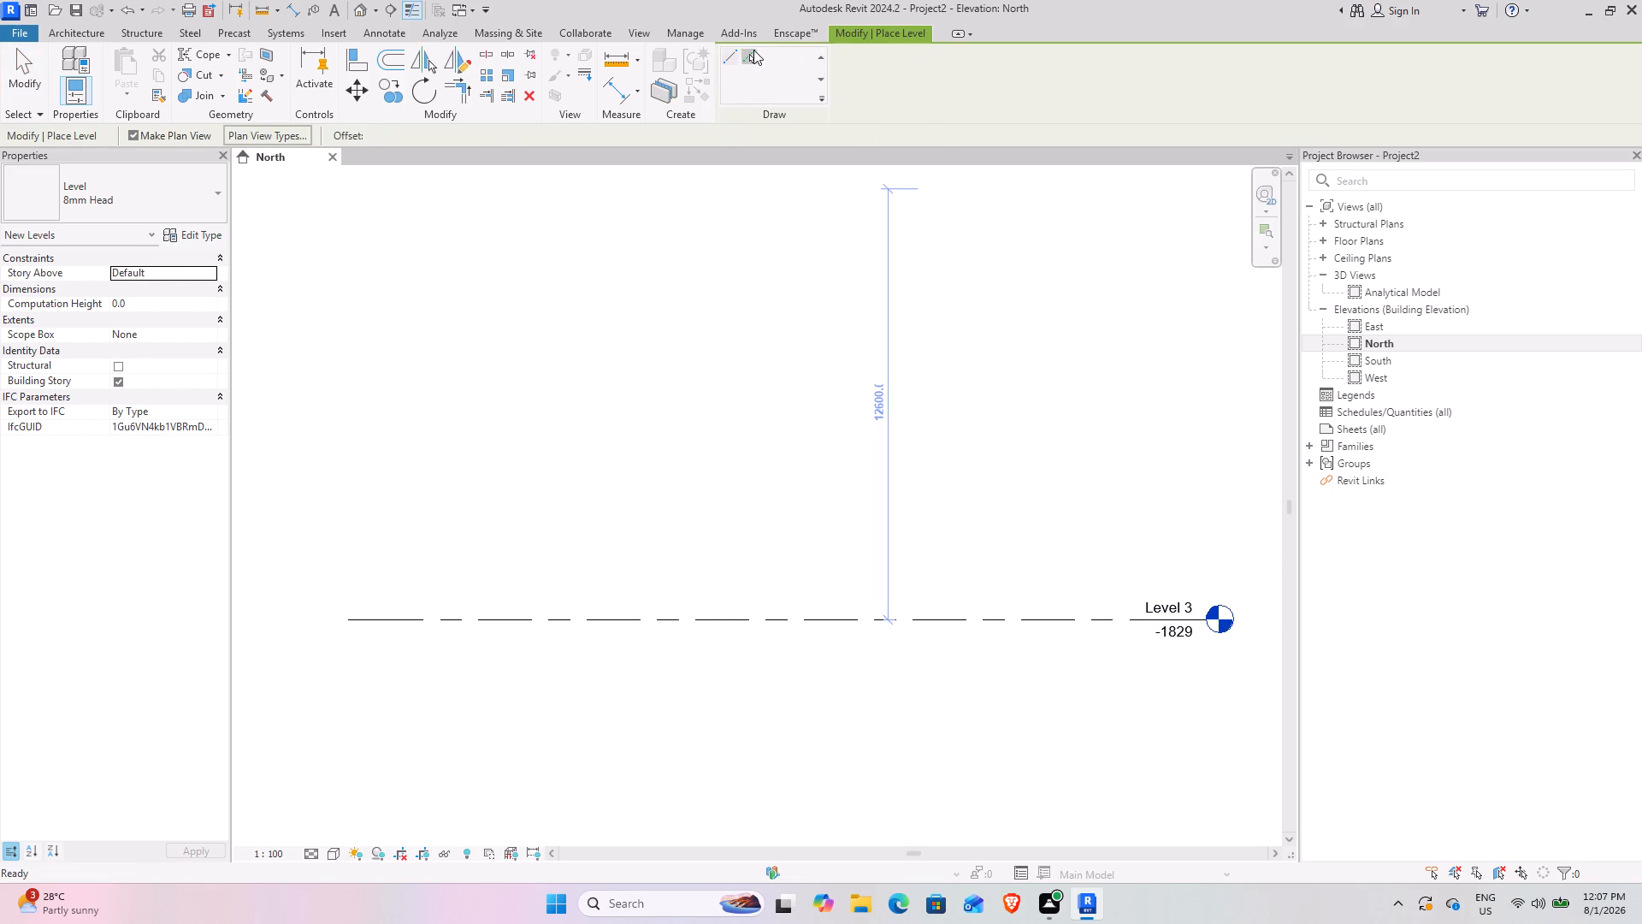
{"action": "left_click_drag", "start_coordinate": [430, 130], "coordinate": [210, 164]}
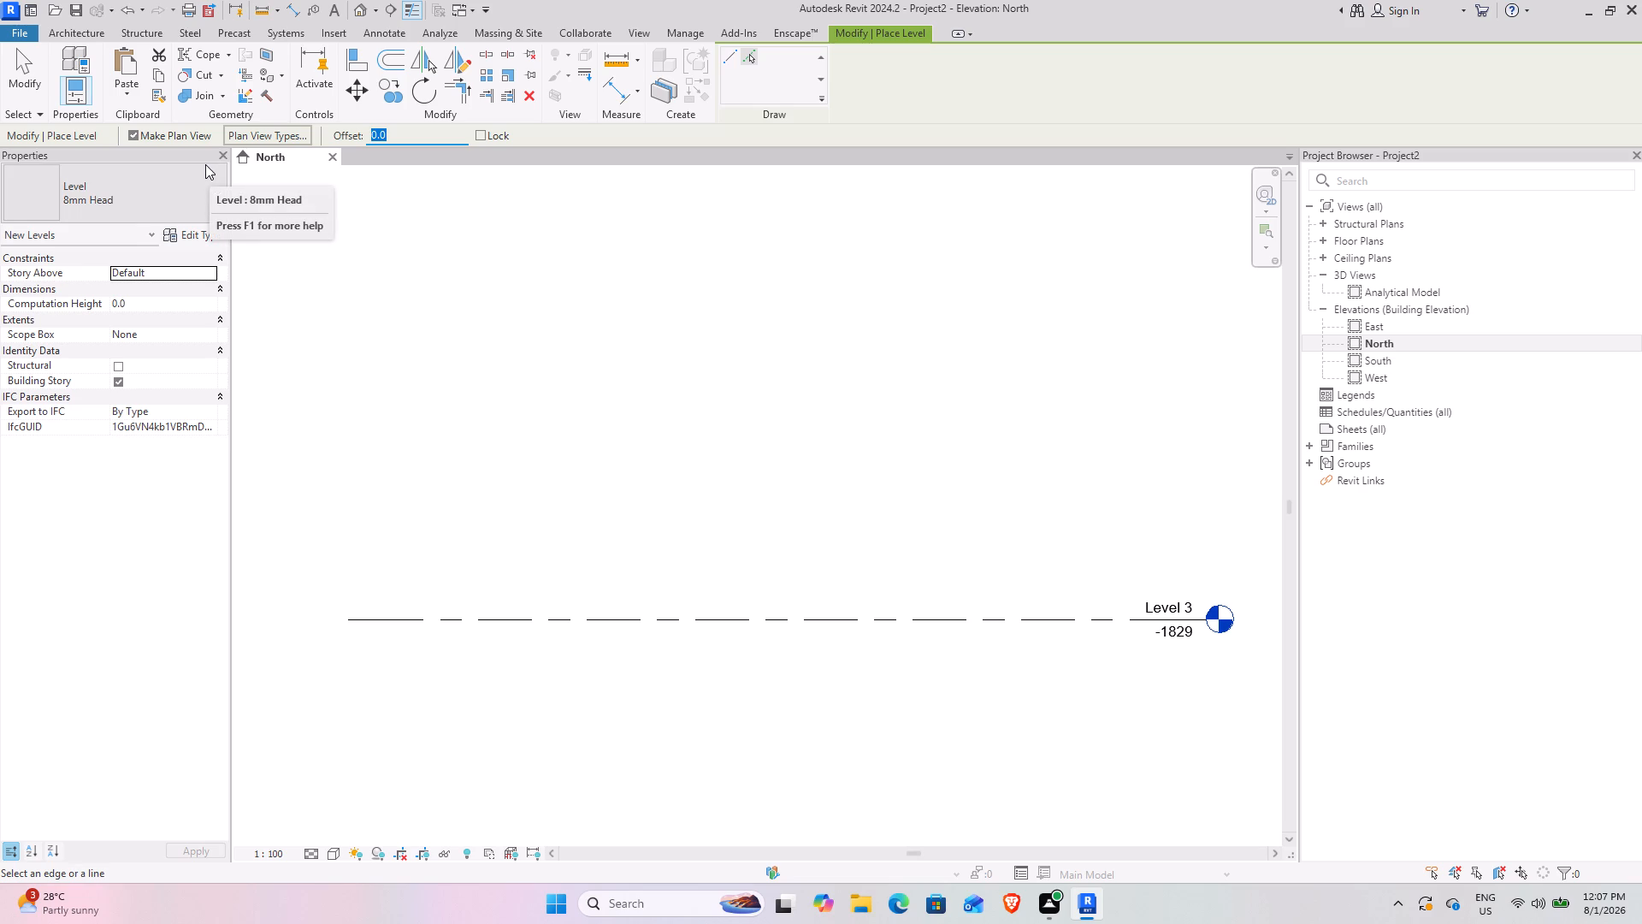
{"action": "type", "text": "6'"}
{"action": "key", "text": "Return"}
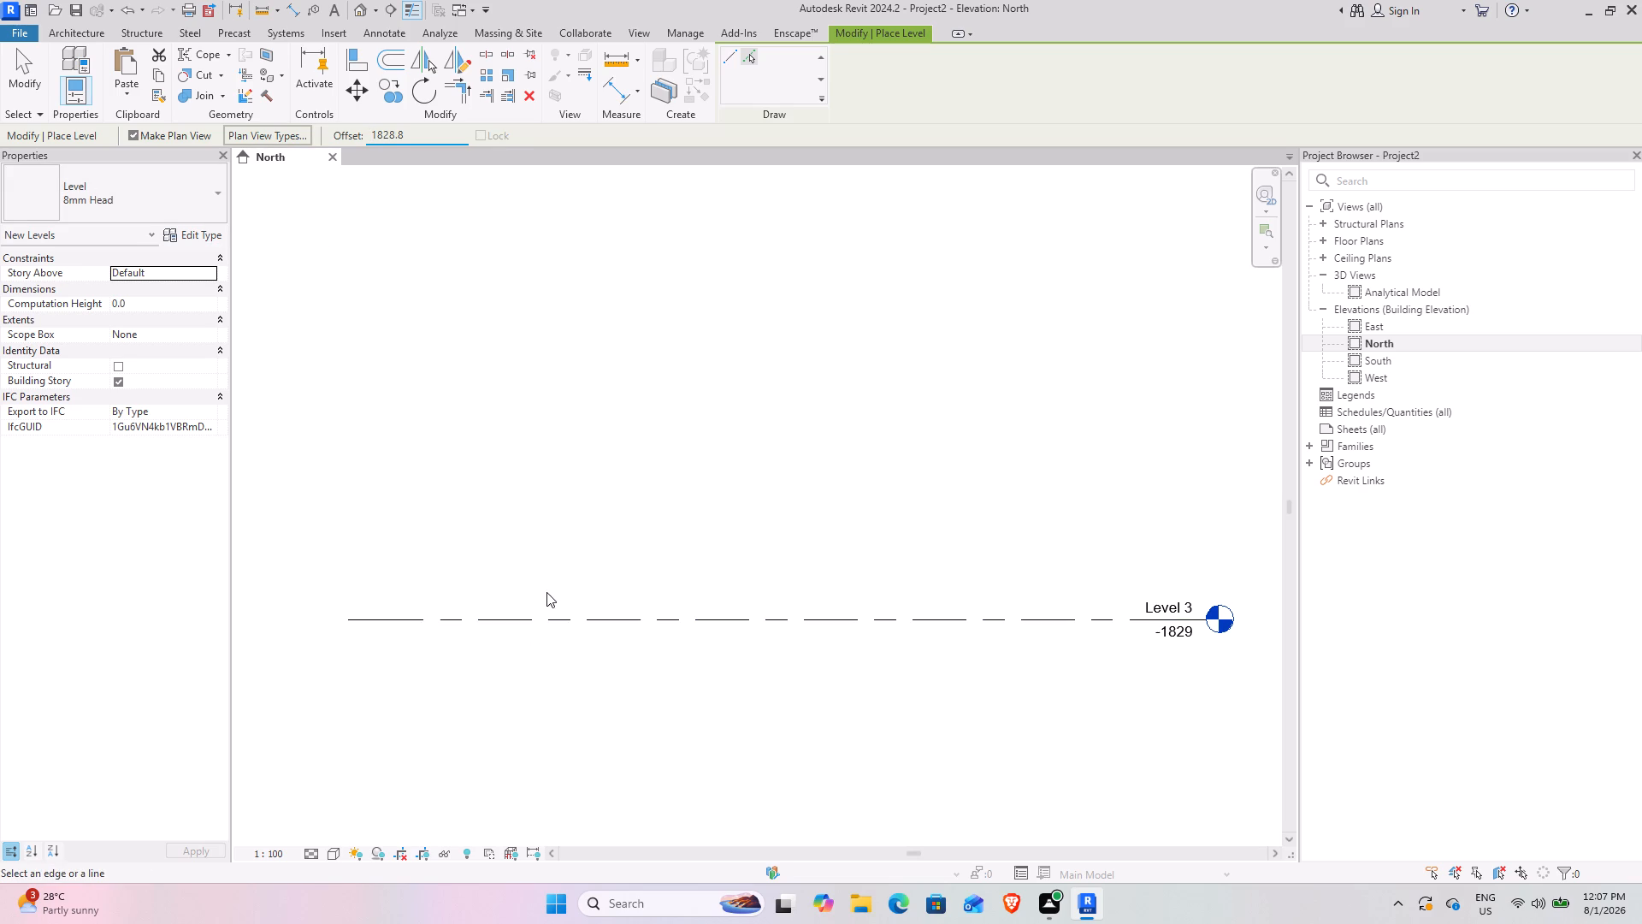
{"action": "left_click", "coordinate": [546, 614]}
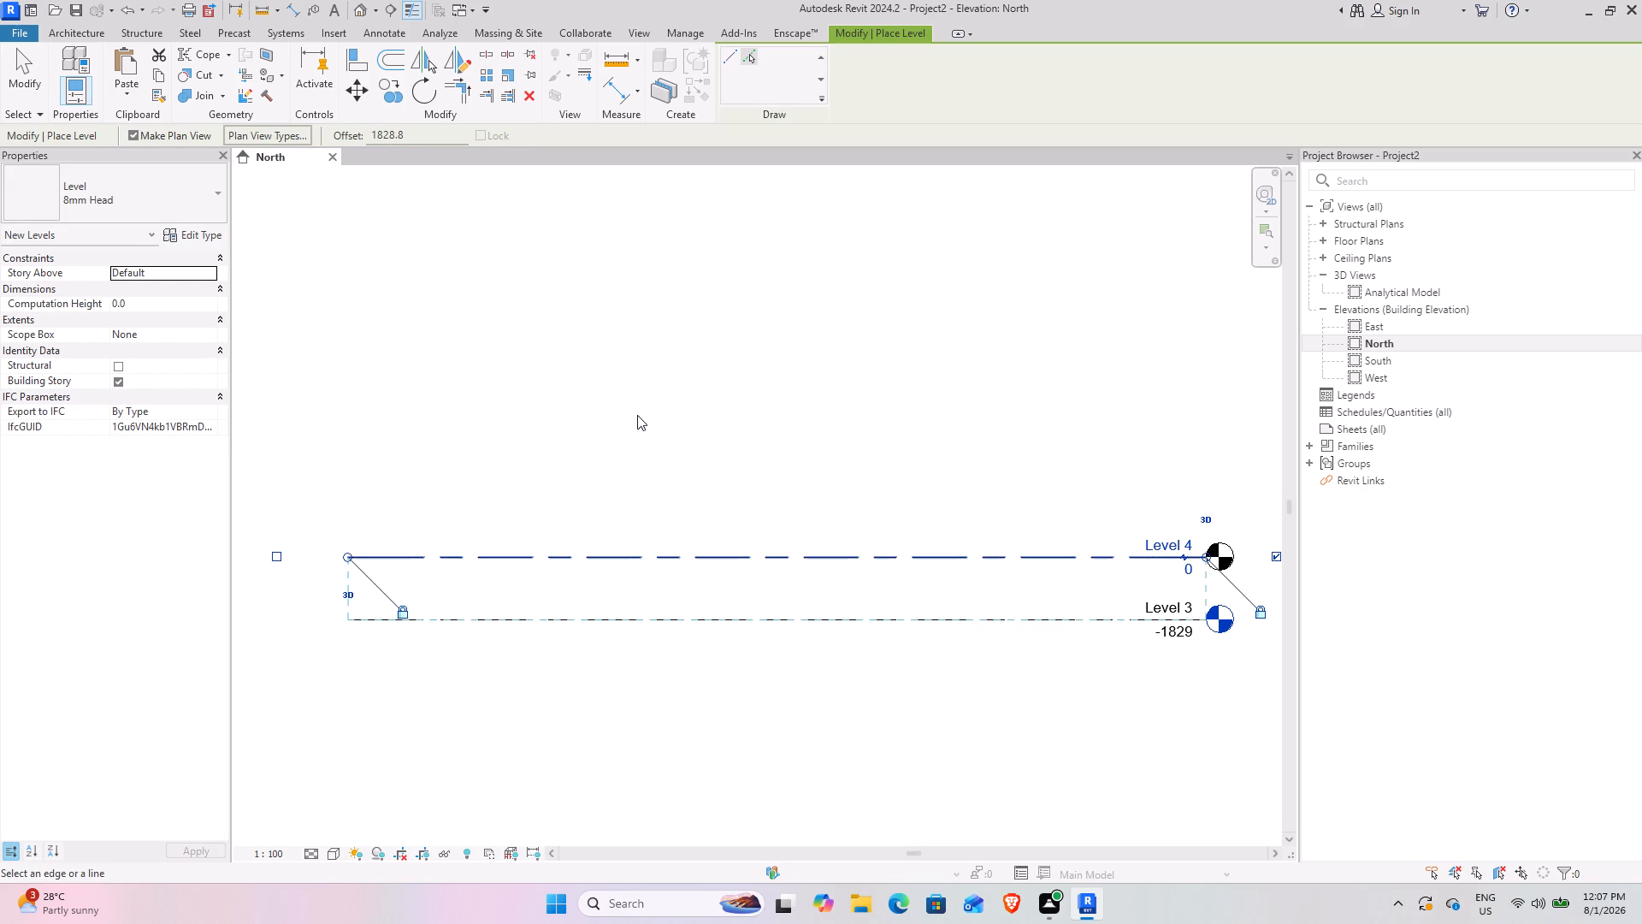
Add a level offset 2' above the level at elevation 0 by picking its line.
{"action": "left_click_drag", "start_coordinate": [423, 122], "coordinate": [404, 139]}
{"action": "left_click_drag", "start_coordinate": [419, 141], "coordinate": [416, 140]}
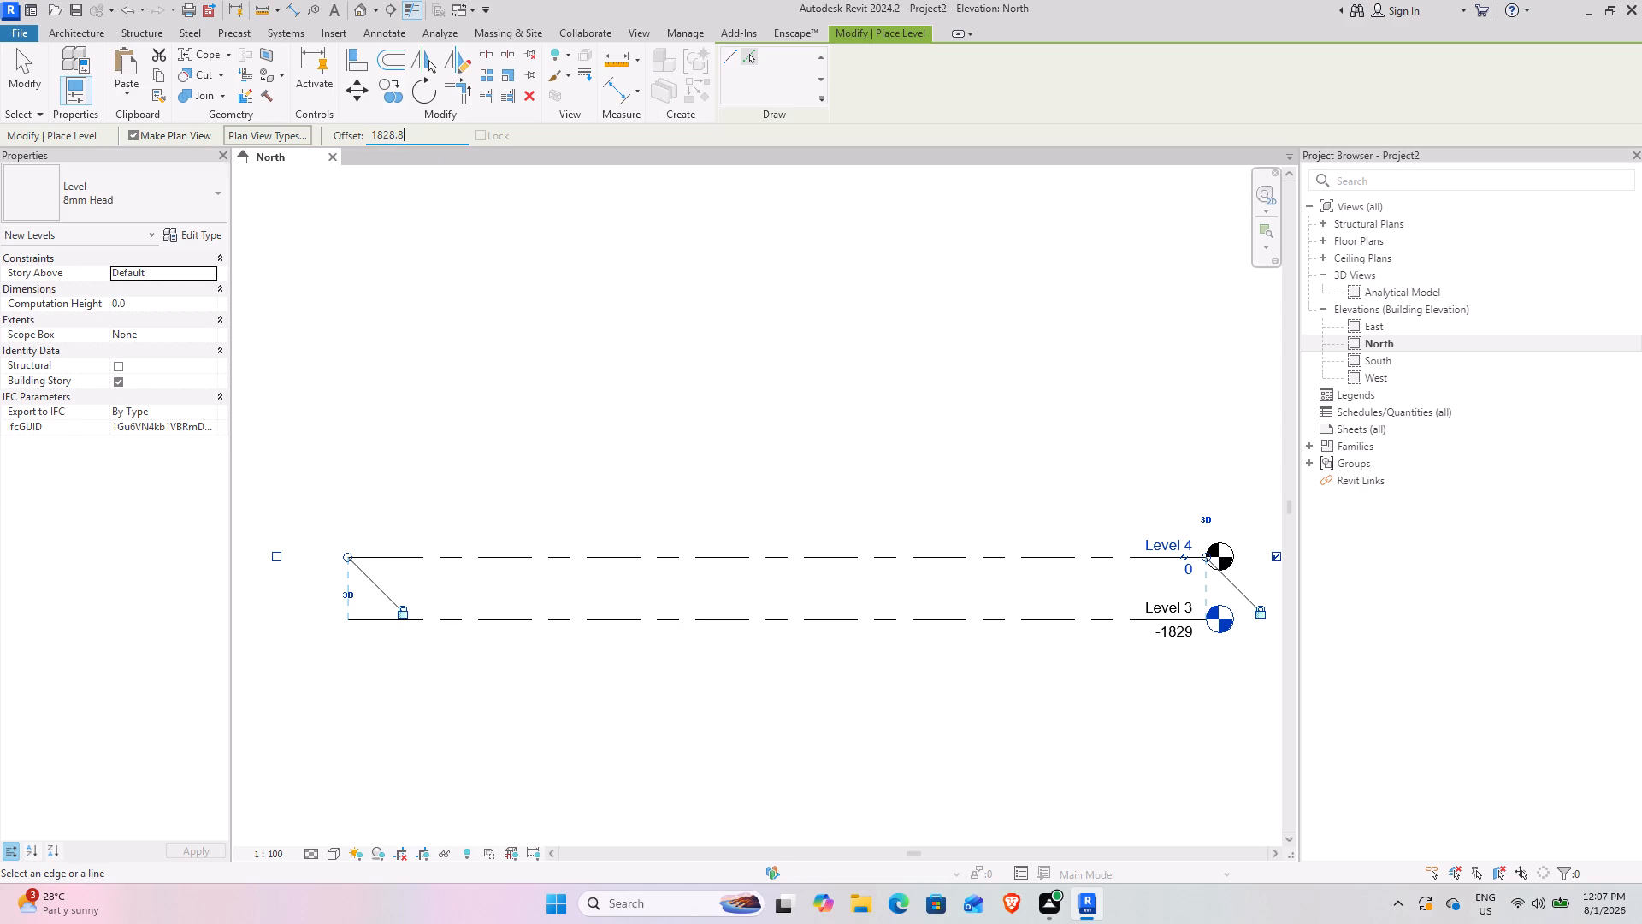
{"action": "left_click_drag", "start_coordinate": [416, 140], "coordinate": [342, 140]}
{"action": "type", "text": "2'"}
{"action": "key", "text": "Return"}
{"action": "left_click_drag", "start_coordinate": [416, 127], "coordinate": [279, 146]}
{"action": "type", "text": "2'"}
{"action": "key", "text": "Return"}
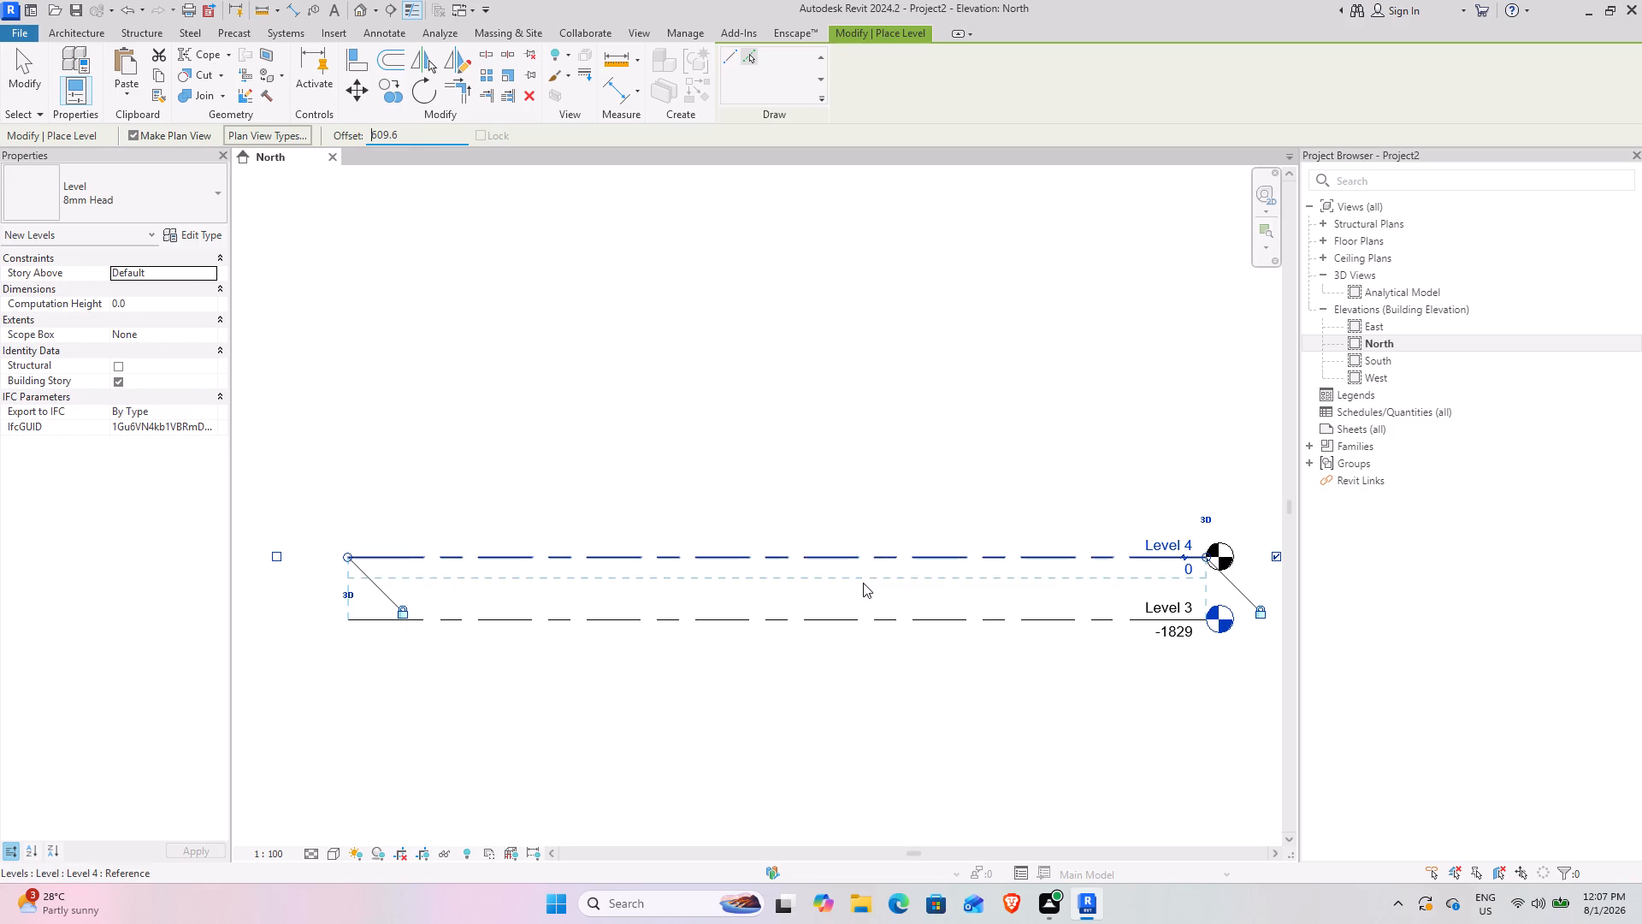
{"action": "left_click", "coordinate": [859, 555]}
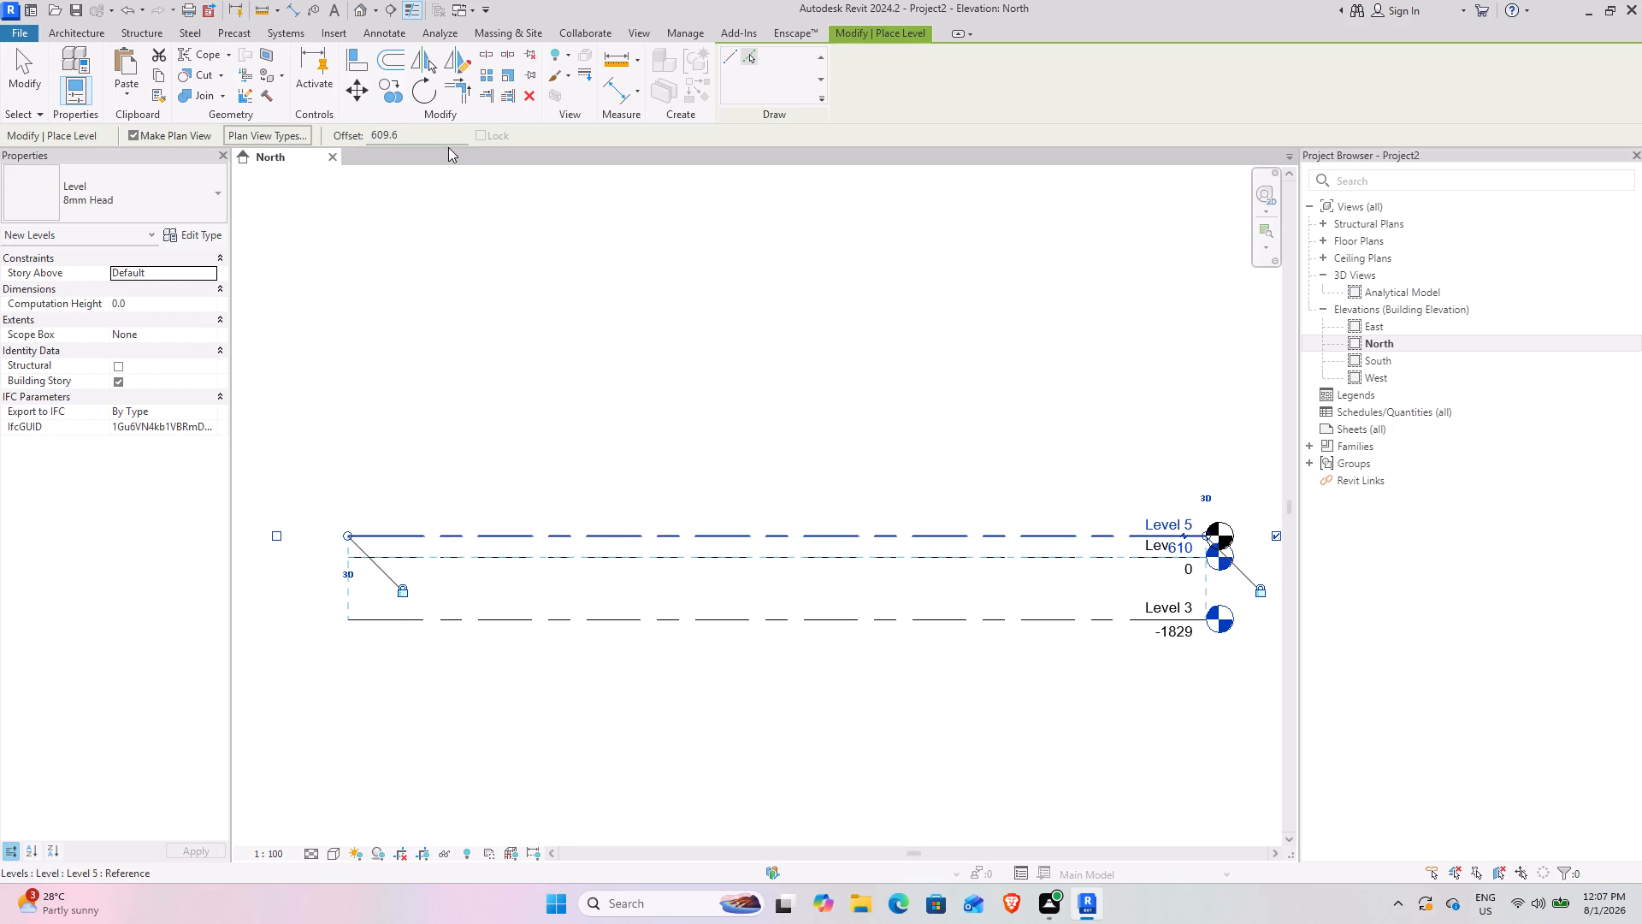
Add three more levels upward from the 610 mm level, each offset 12'6" above the one below it.
{"action": "left_click_drag", "start_coordinate": [428, 132], "coordinate": [295, 149]}
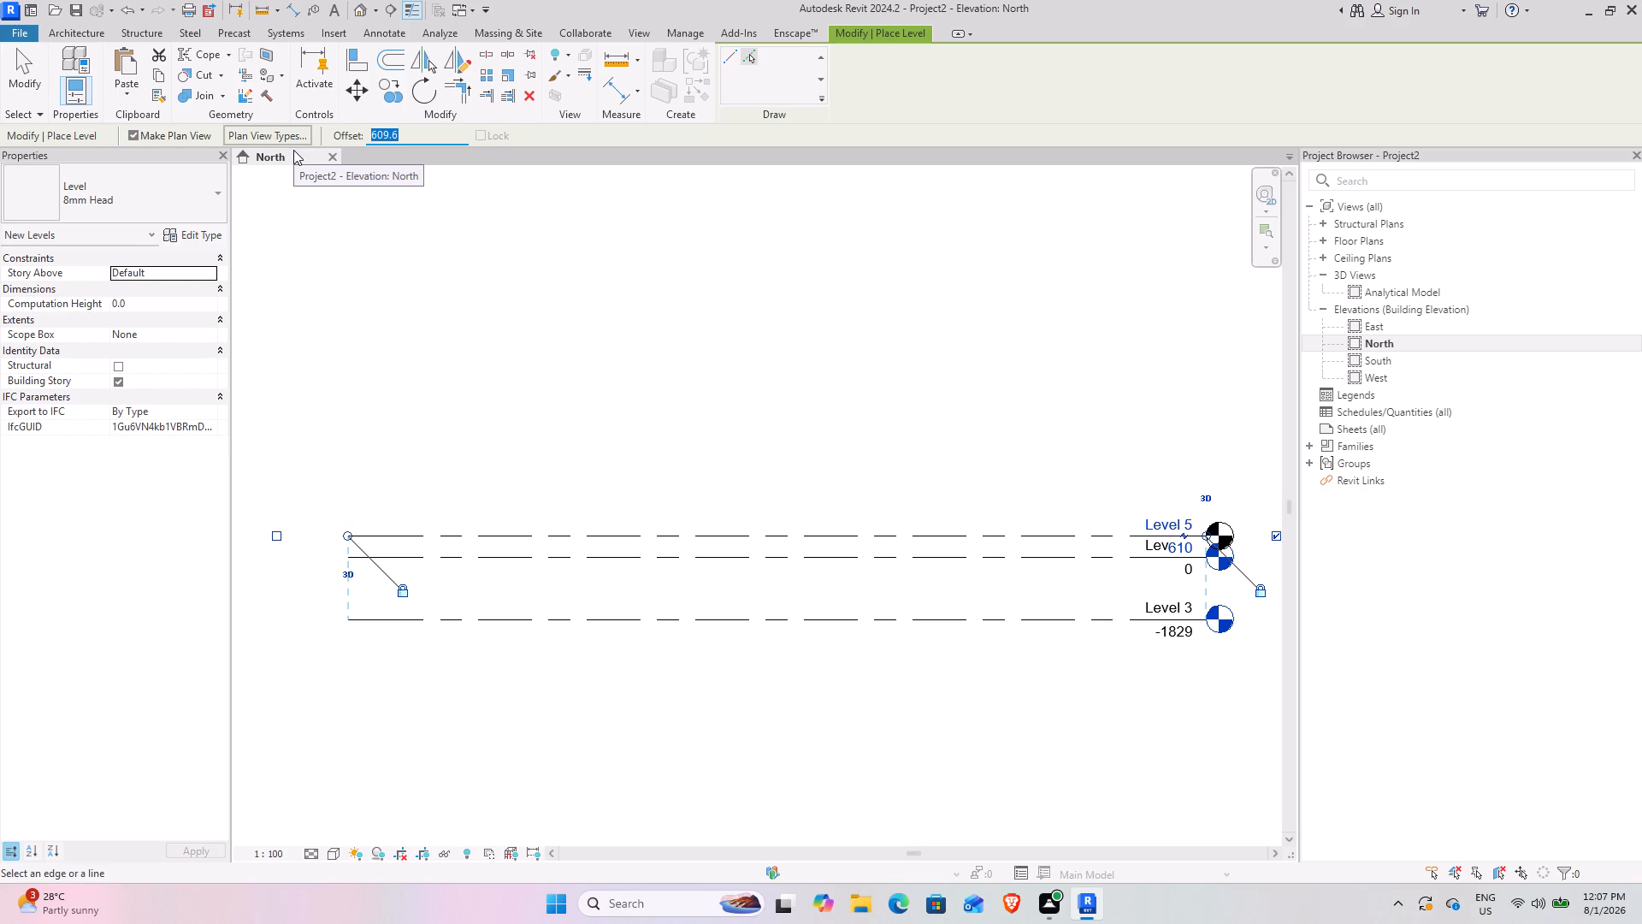
{"action": "type", "text": "12'6\""}
{"action": "key", "text": "Return"}
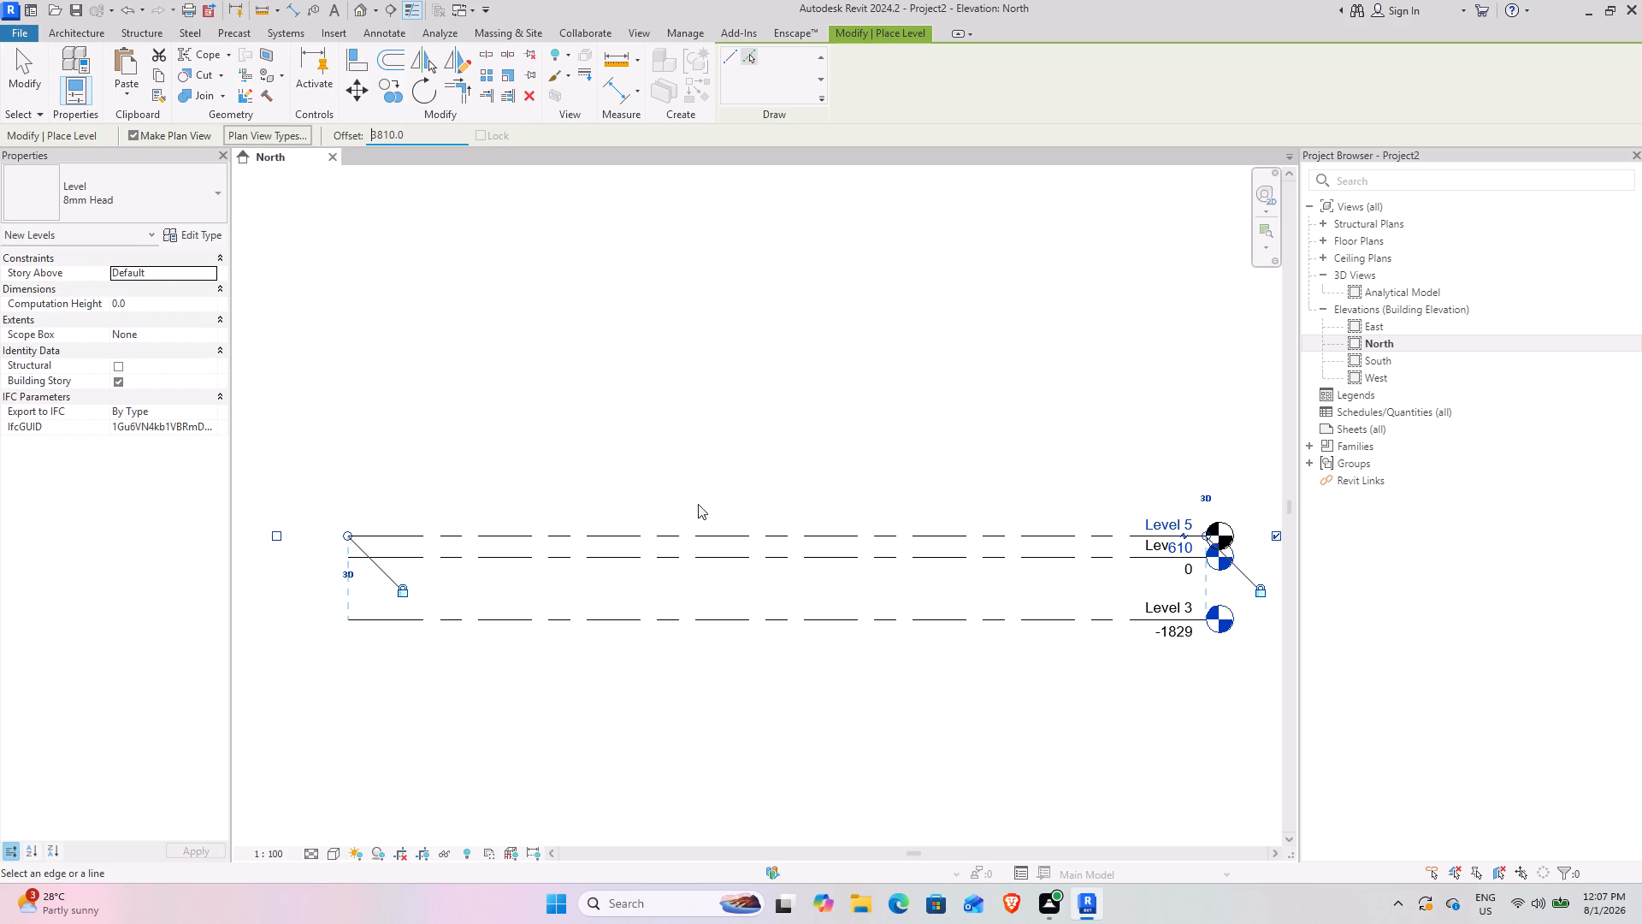
{"action": "left_click", "coordinate": [700, 534]}
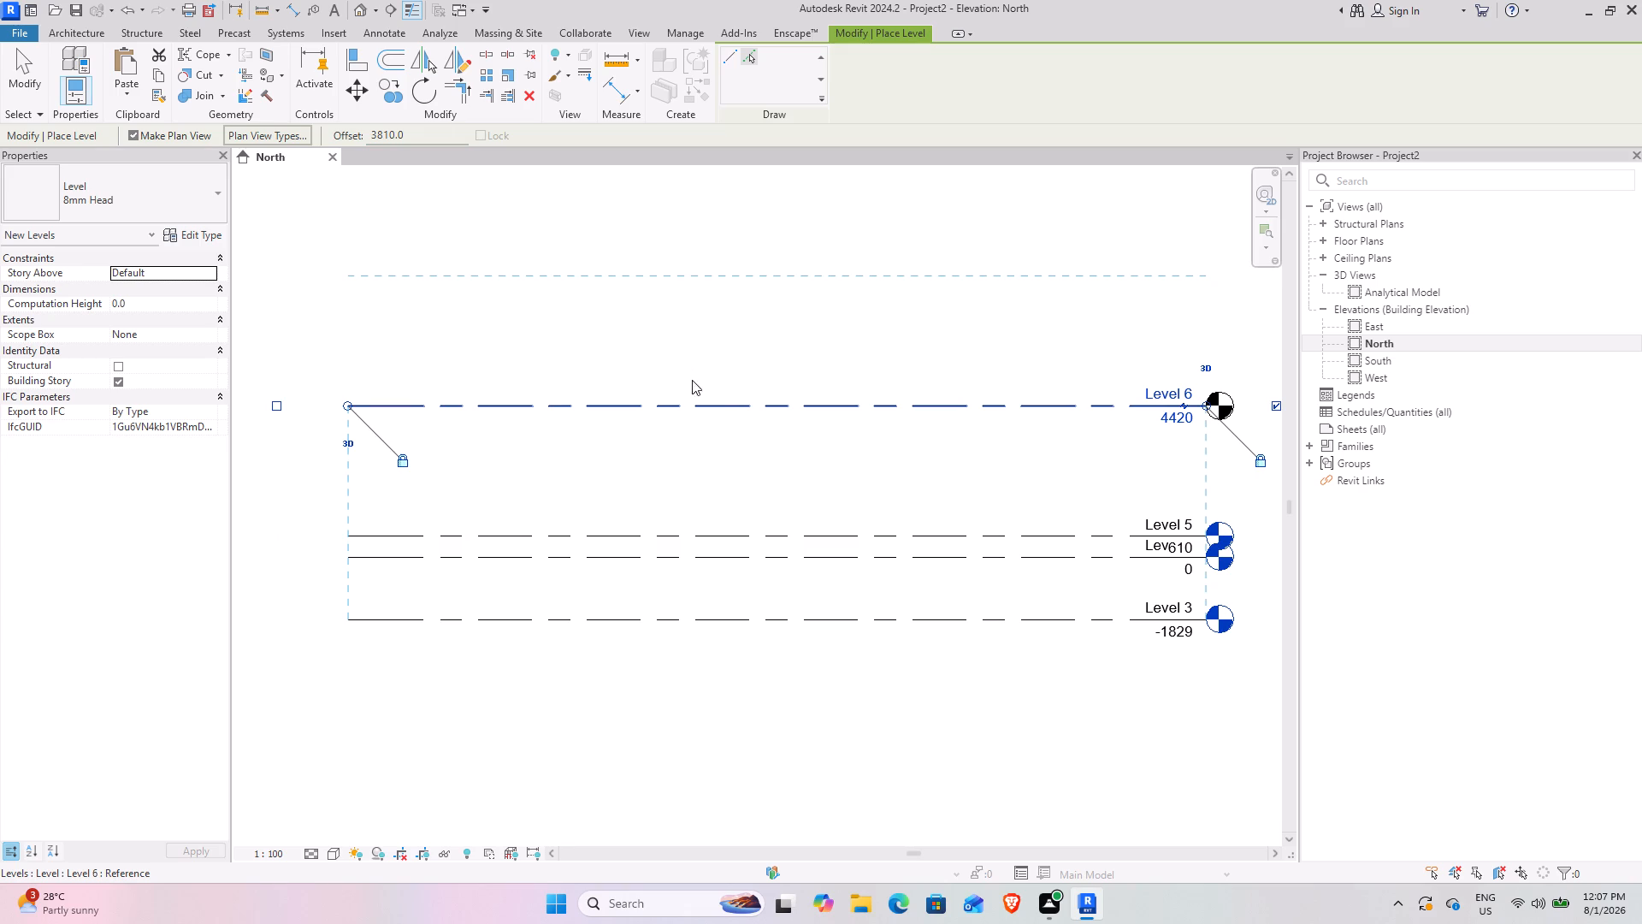
{"action": "left_click", "coordinate": [692, 402]}
{"action": "scroll", "coordinate": [714, 363], "scroll_direction": "down", "scroll_amount": 3}
{"action": "middle_click_drag", "start_coordinate": [721, 344], "coordinate": [666, 473]}
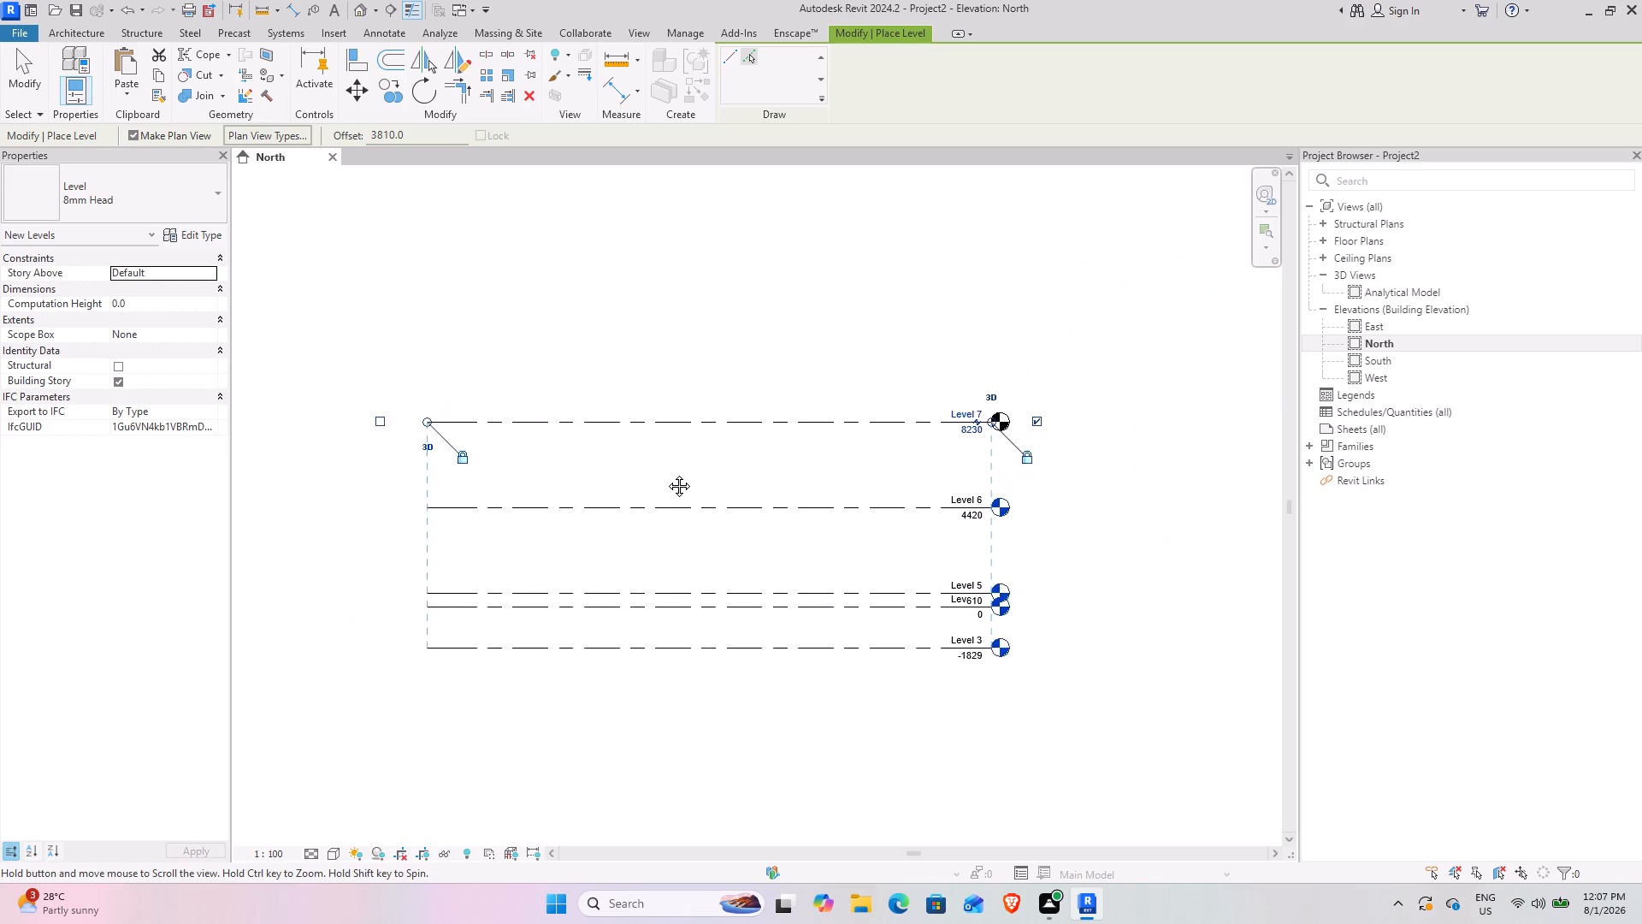
{"action": "middle_click_drag", "start_coordinate": [666, 473], "coordinate": [584, 617]}
{"action": "left_click", "coordinate": [576, 573]}
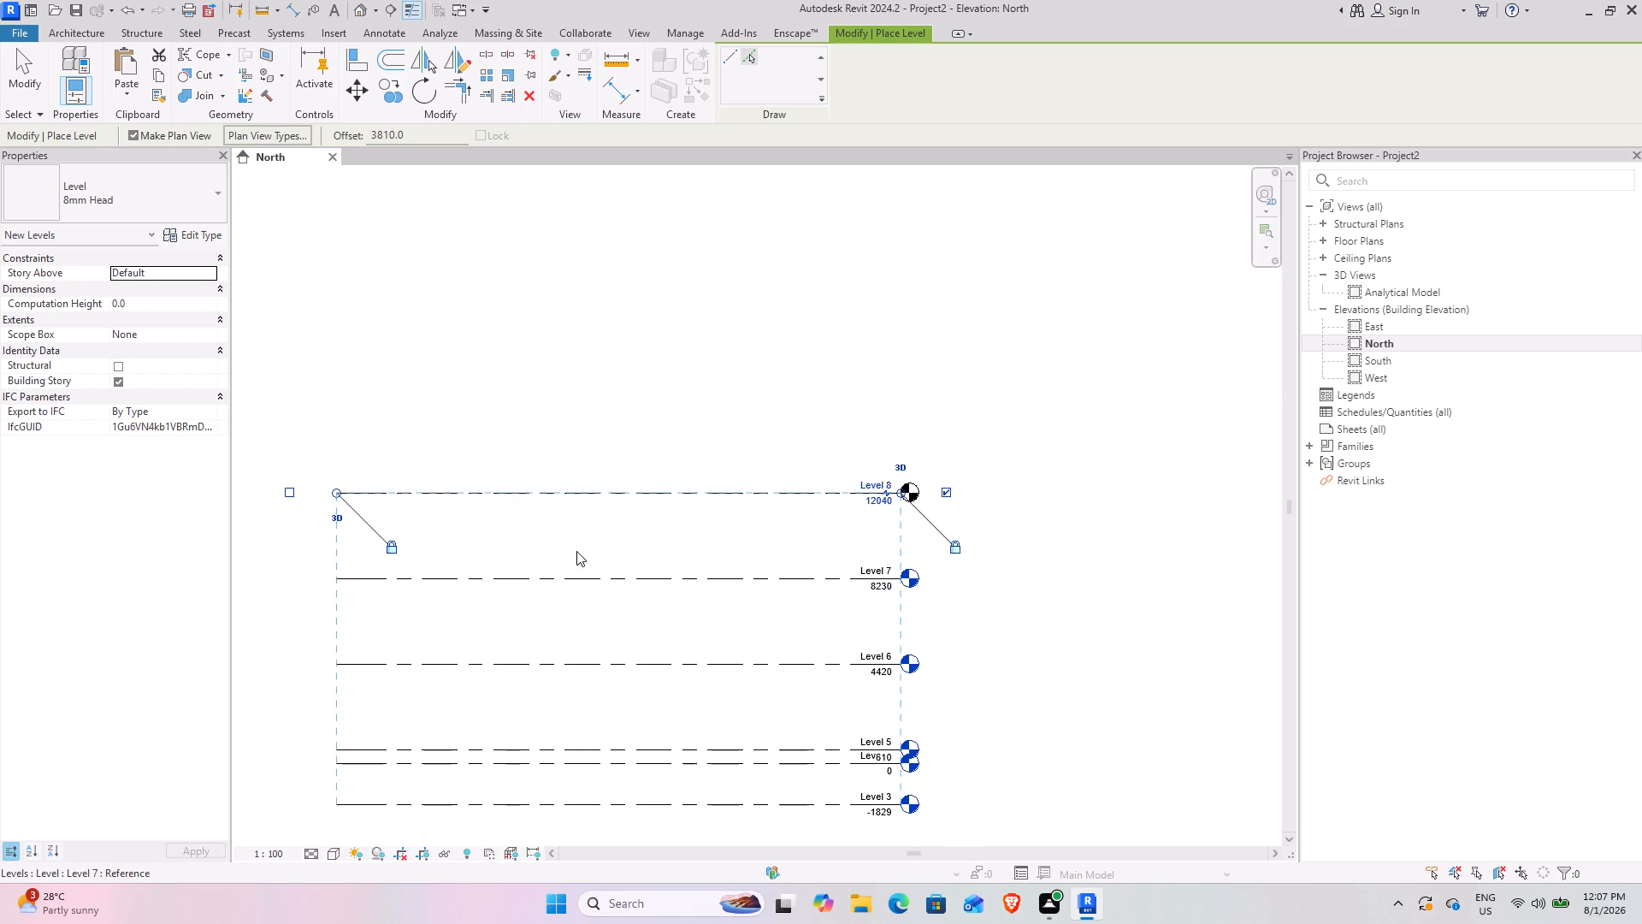
{"action": "left_click", "coordinate": [718, 370]}
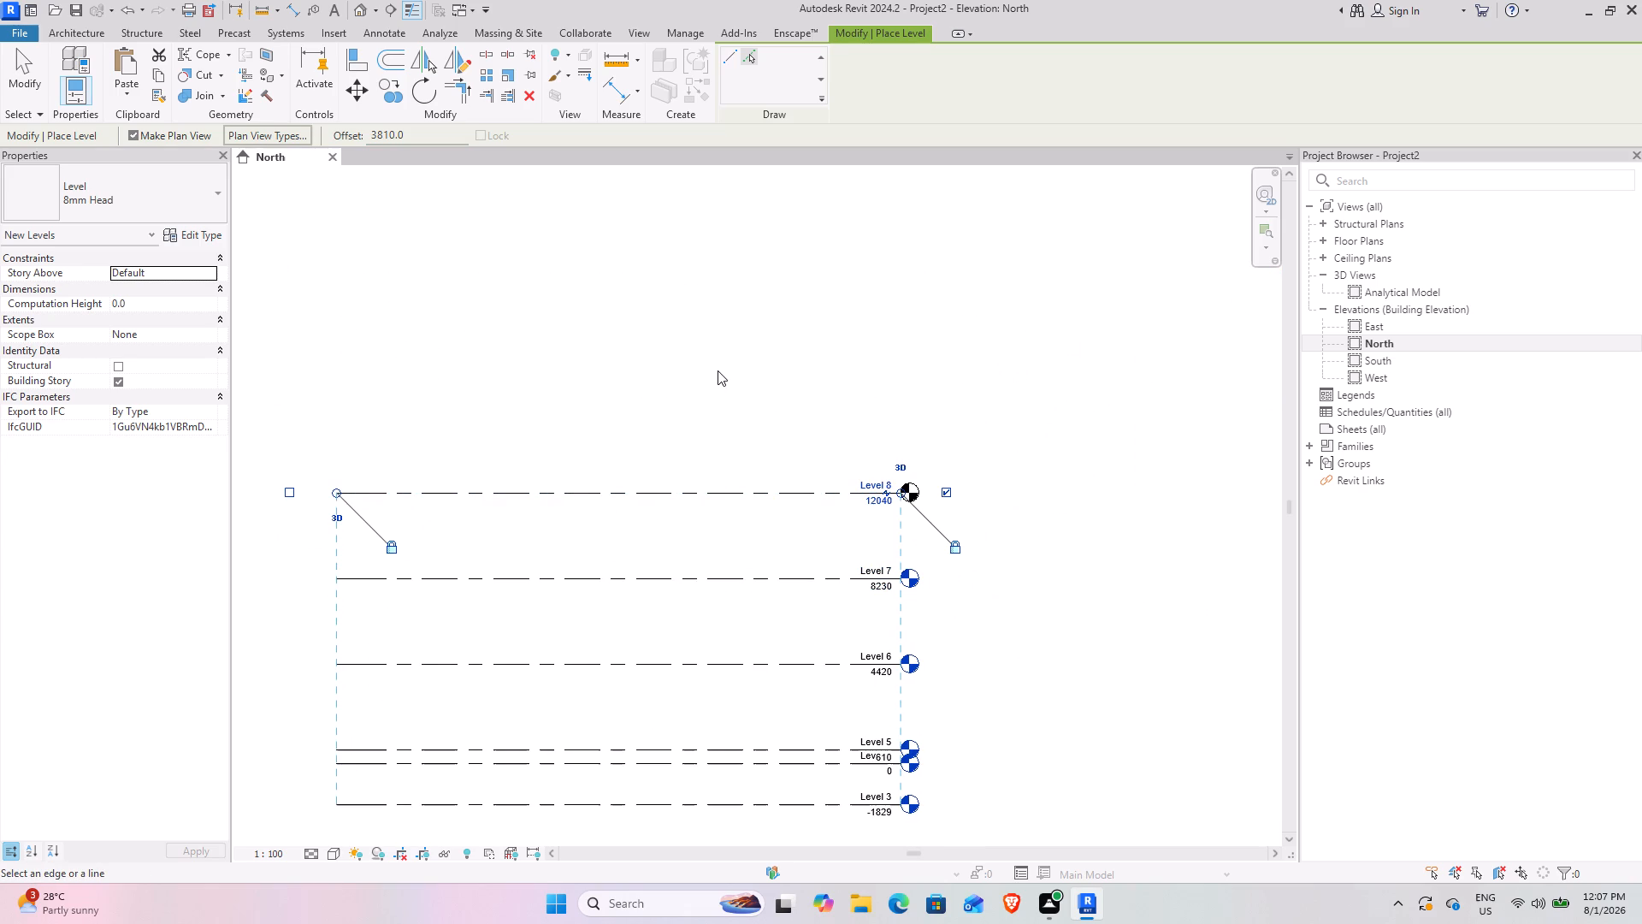
{"action": "key", "text": "Escape"}
{"action": "key", "text": "Escape"}
Rename the lowest level, Level 3, as FOOTING LEVEL and rename its corresponding views too.
{"action": "middle_click_drag", "start_coordinate": [814, 697], "coordinate": [765, 433]}
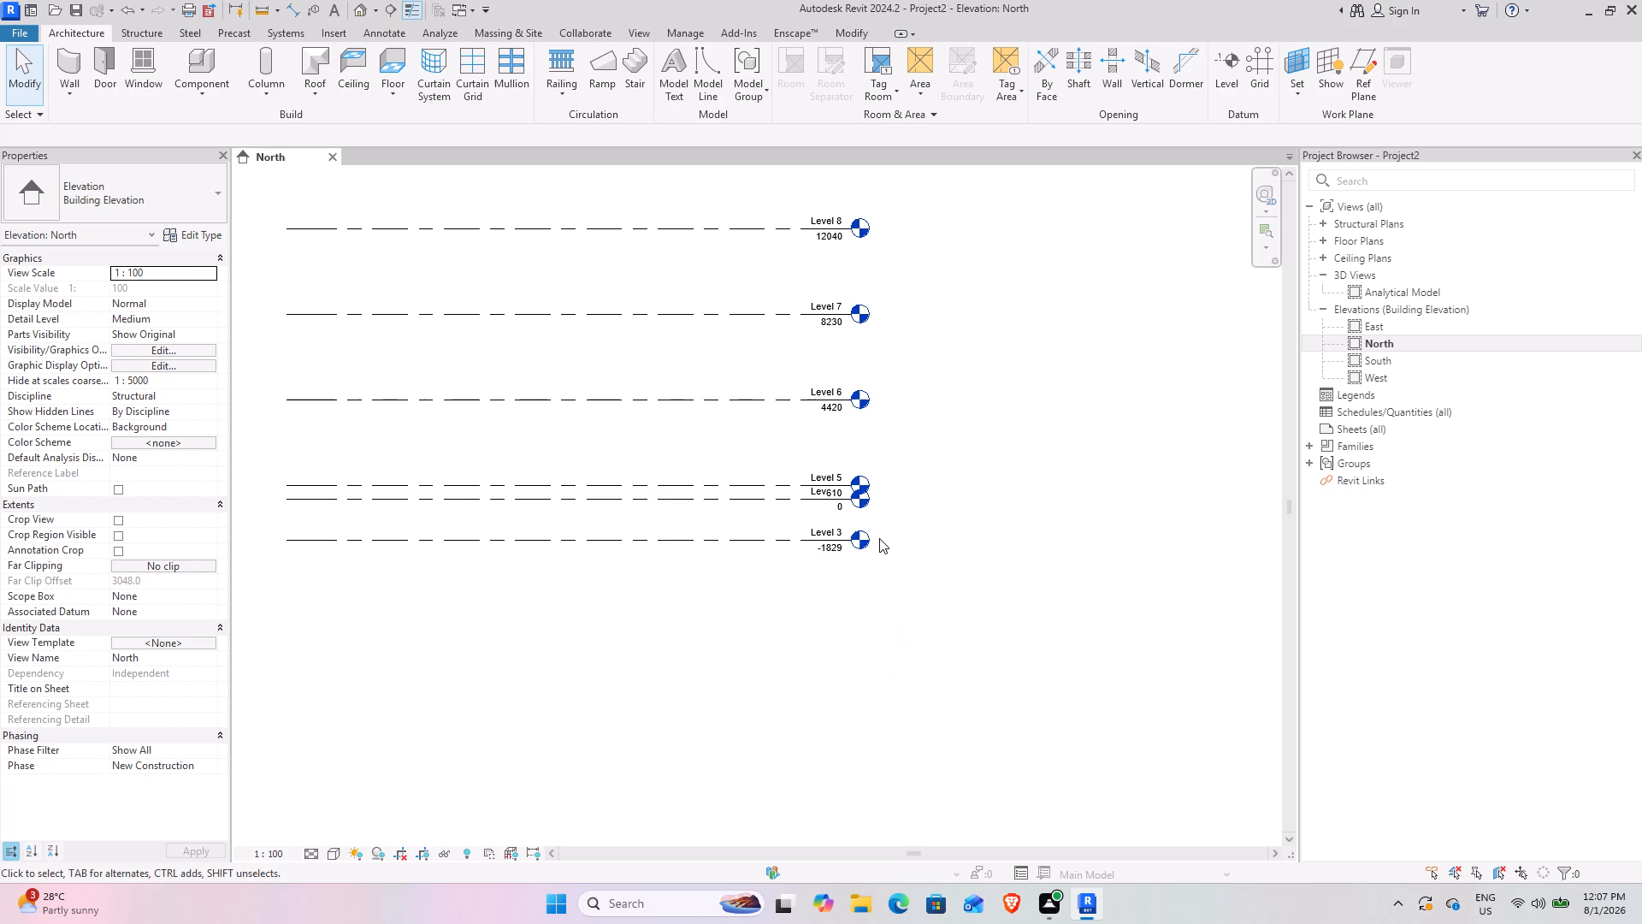
{"action": "scroll", "coordinate": [837, 509], "scroll_direction": "up", "scroll_amount": 7}
{"action": "left_click", "coordinate": [802, 560]}
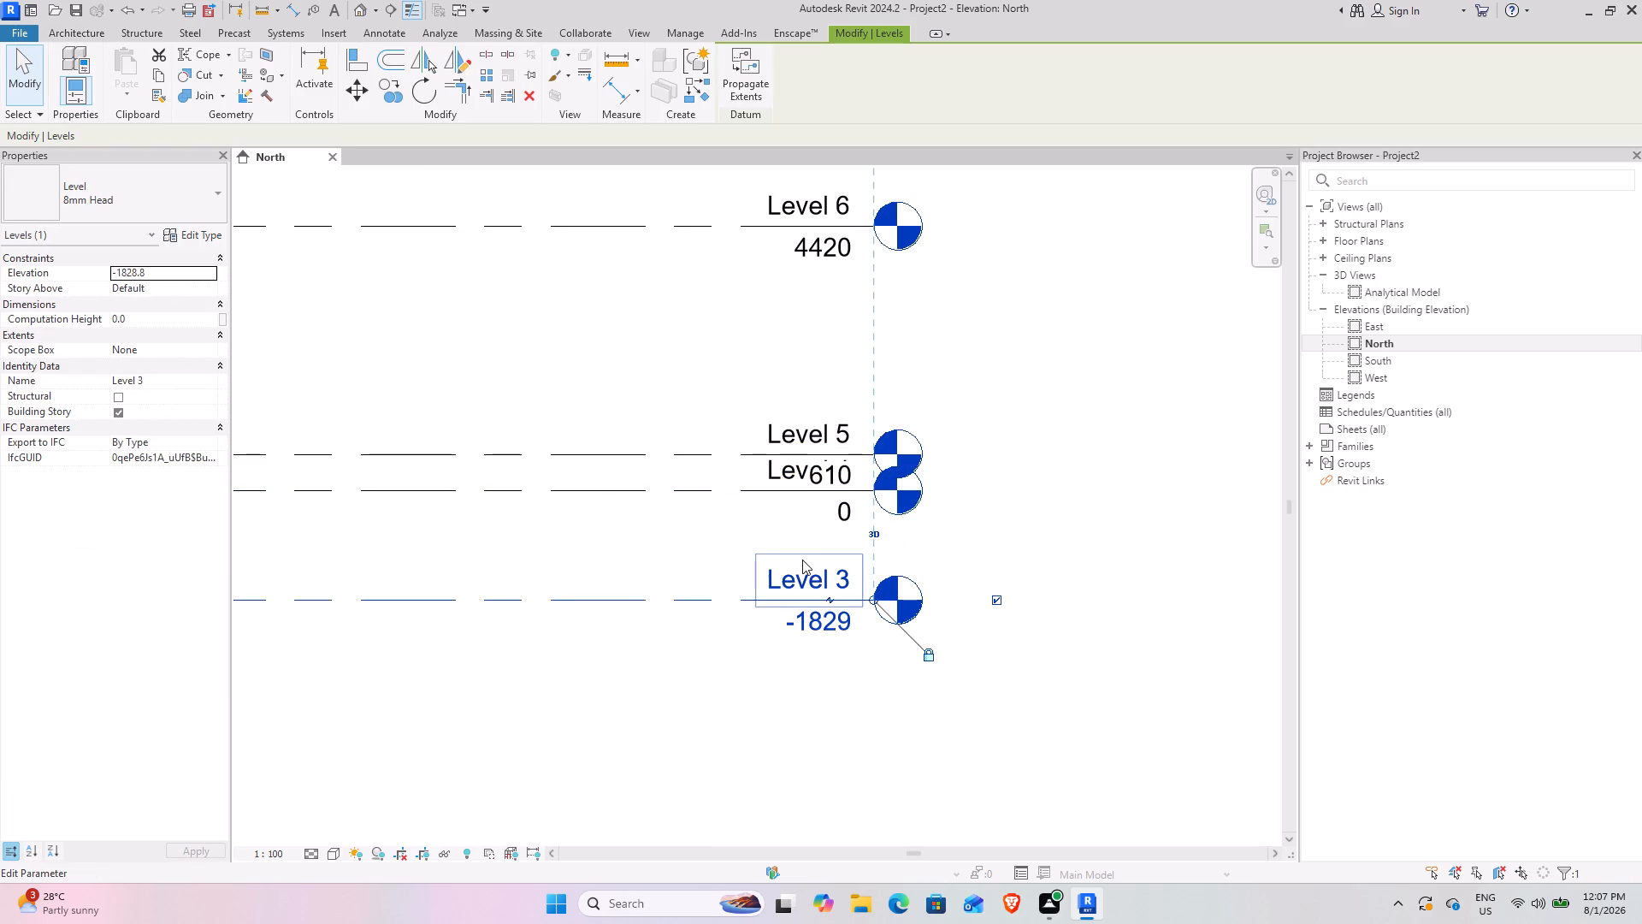
{"action": "left_click", "coordinate": [802, 560]}
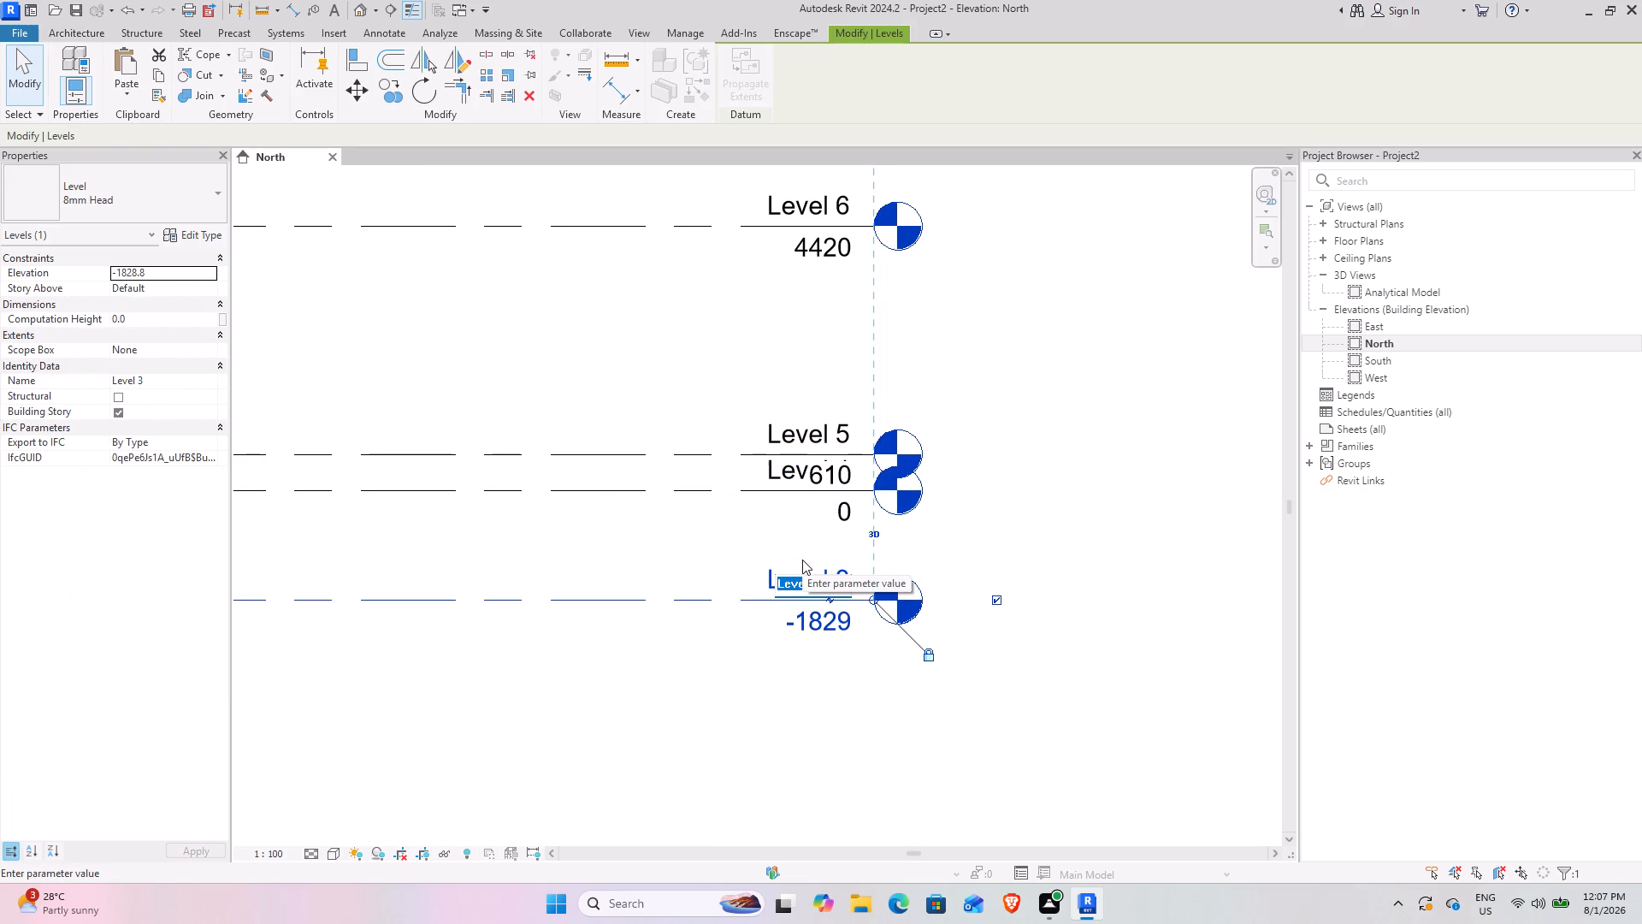
{"action": "key", "text": "f"}
{"action": "type", "text": "FOO"}
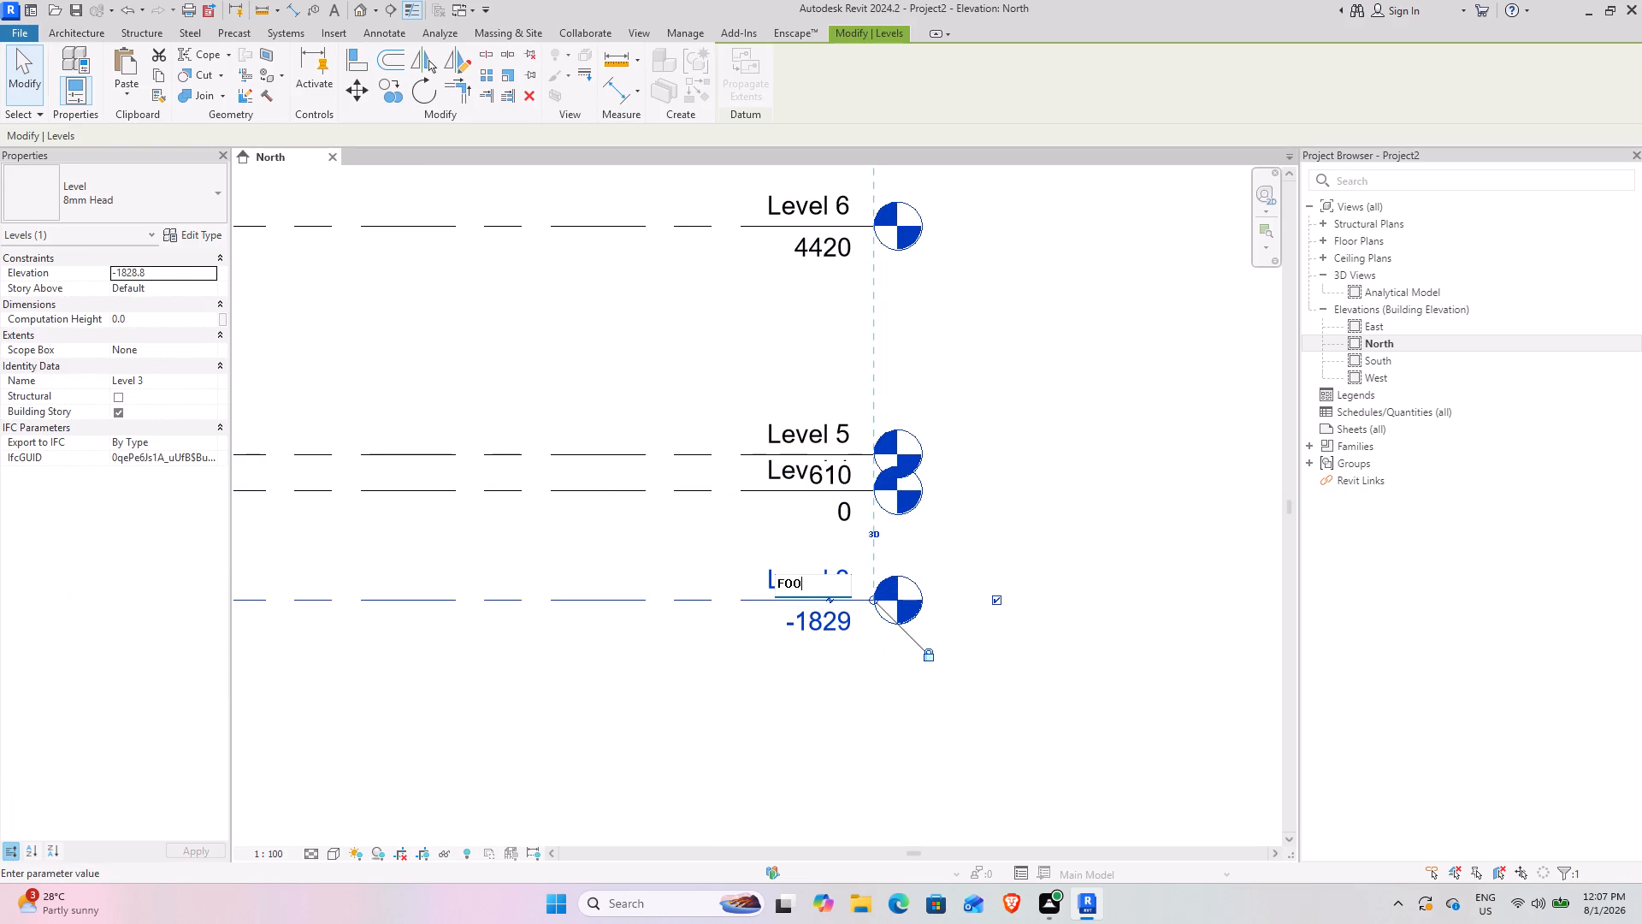
{"action": "type", "text": "TING LE"}
{"action": "type", "text": "VEL"}
{"action": "key", "text": "Return"}
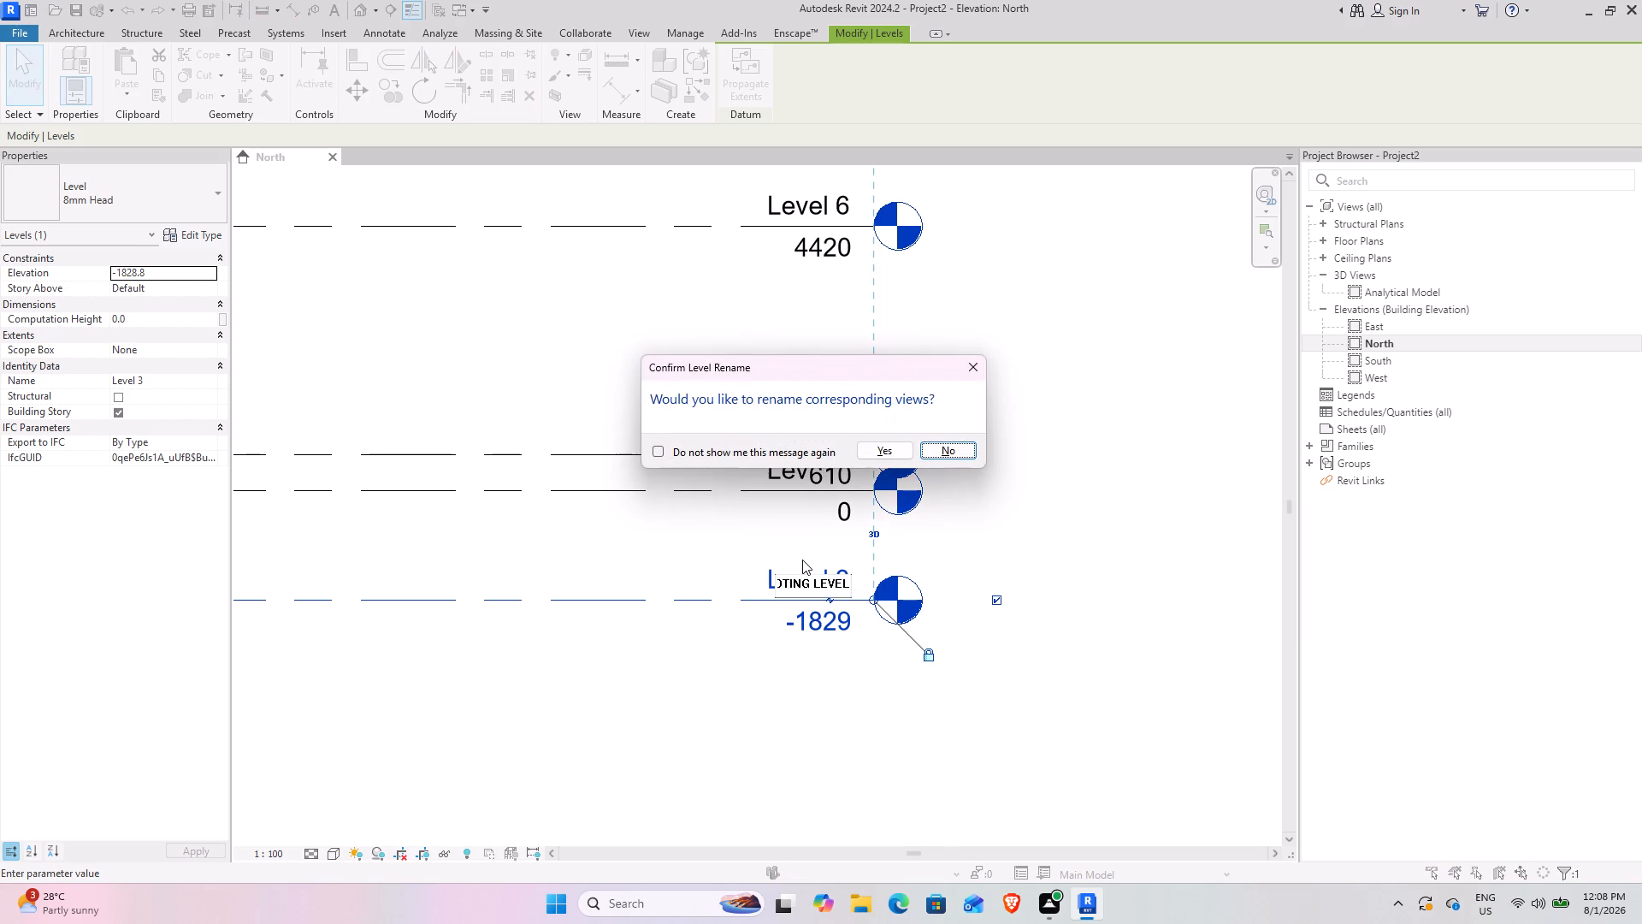
{"action": "left_click", "coordinate": [889, 446]}
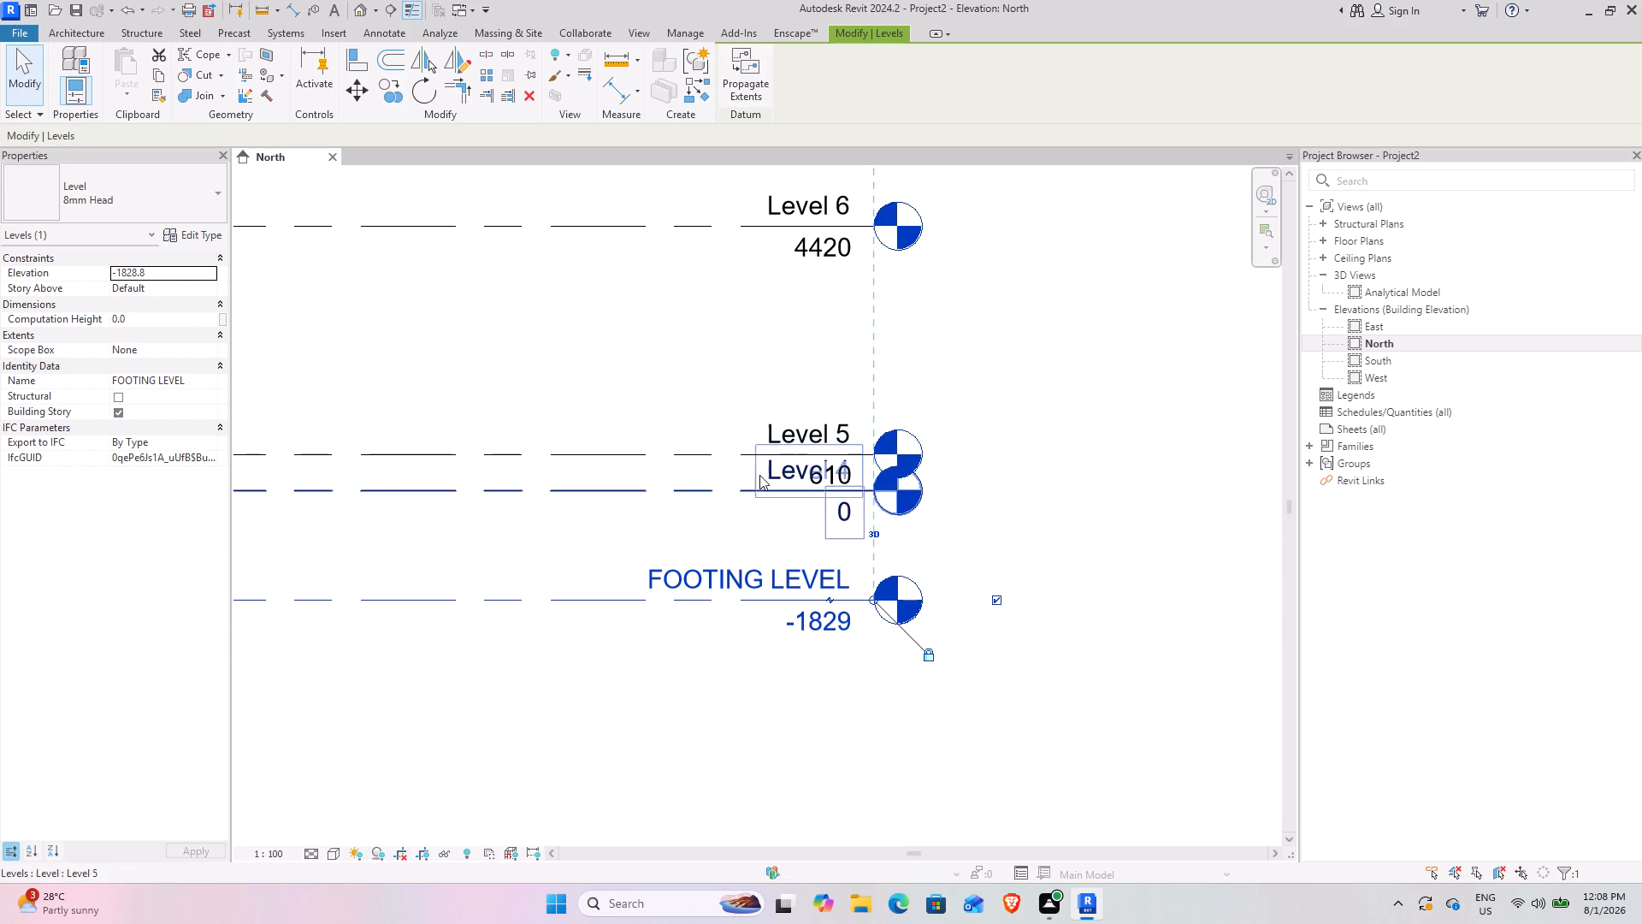
Expand the Structural Plans group to view the plans belonging to the new levels.
{"action": "double_click", "coordinate": [1386, 222]}
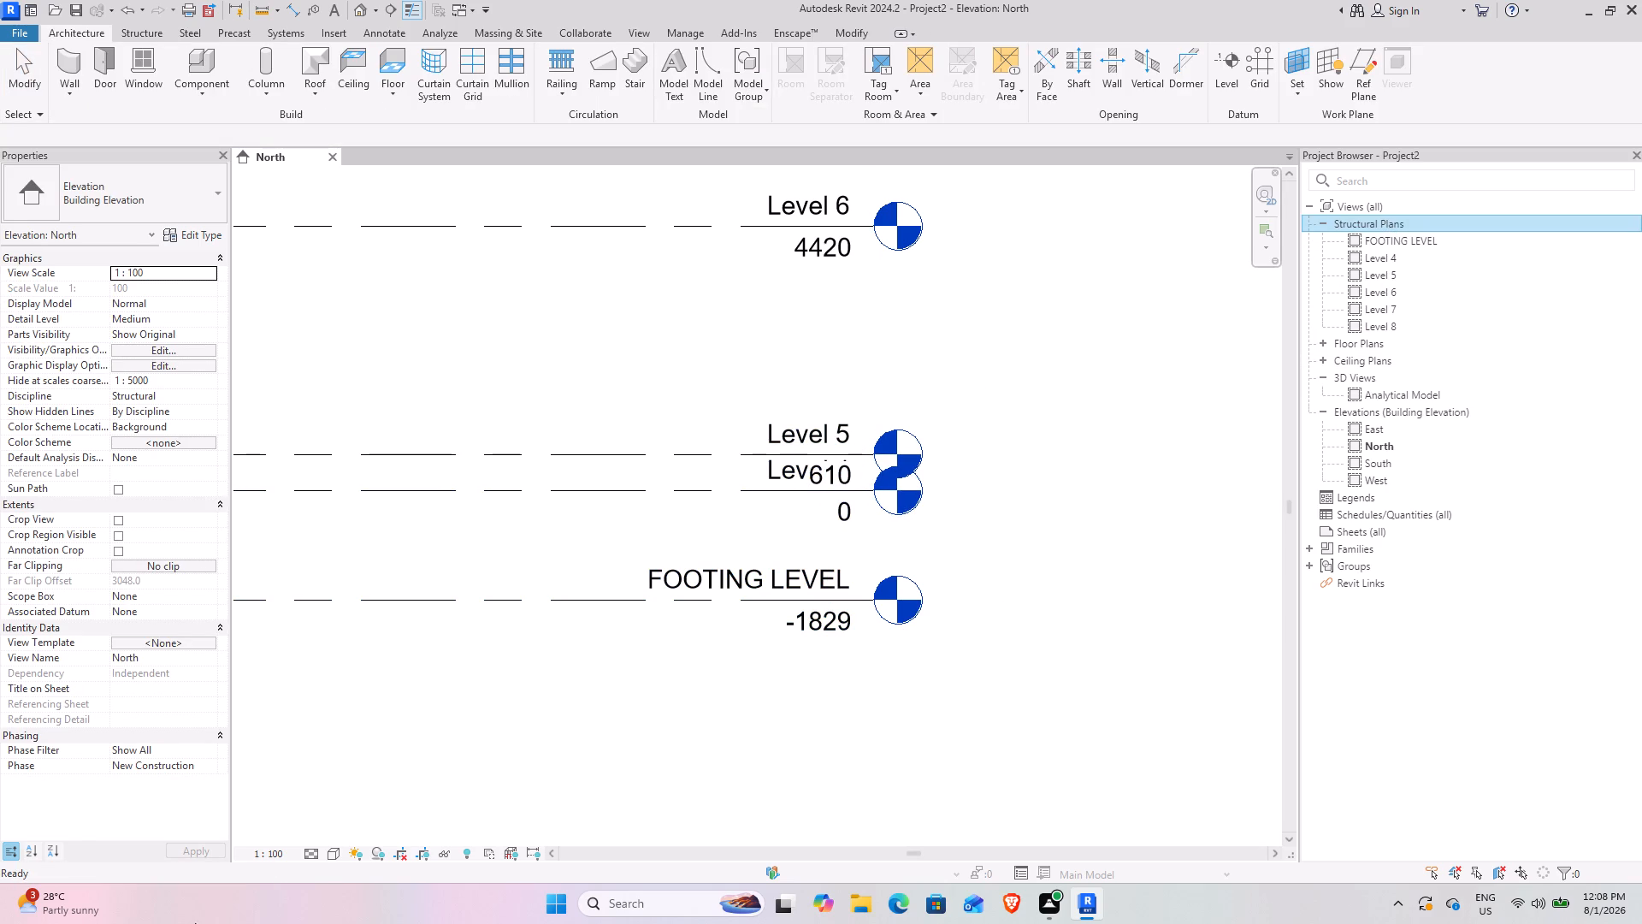
Set the North elevation's view scale to 1 : 50.
{"action": "double_click", "coordinate": [286, 862]}
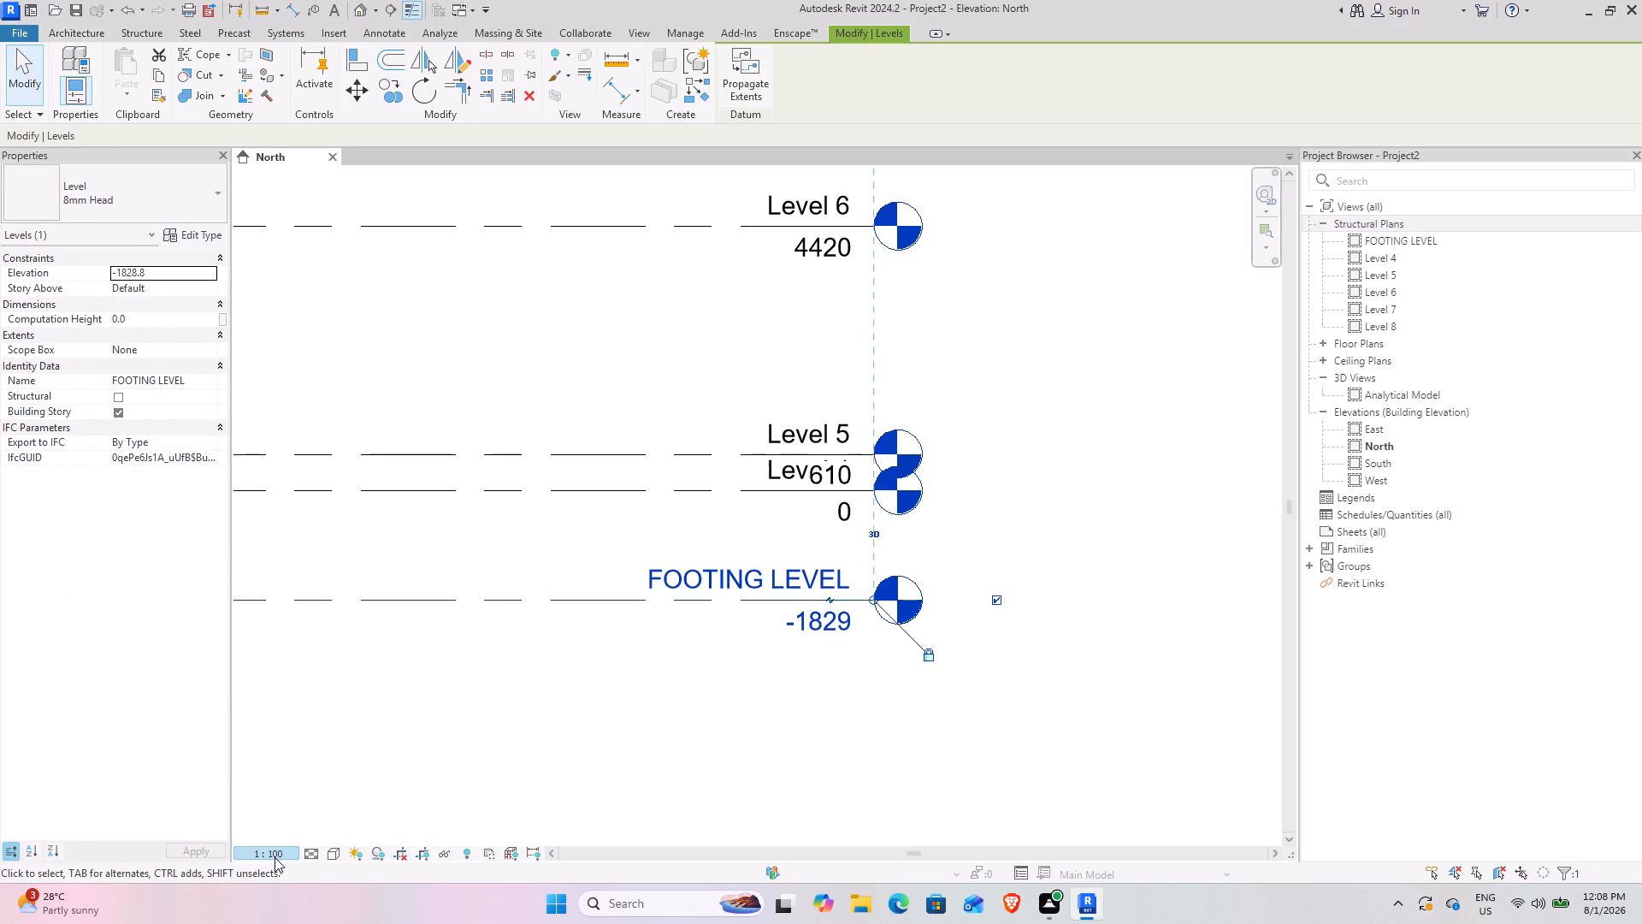
{"action": "left_click", "coordinate": [275, 857]}
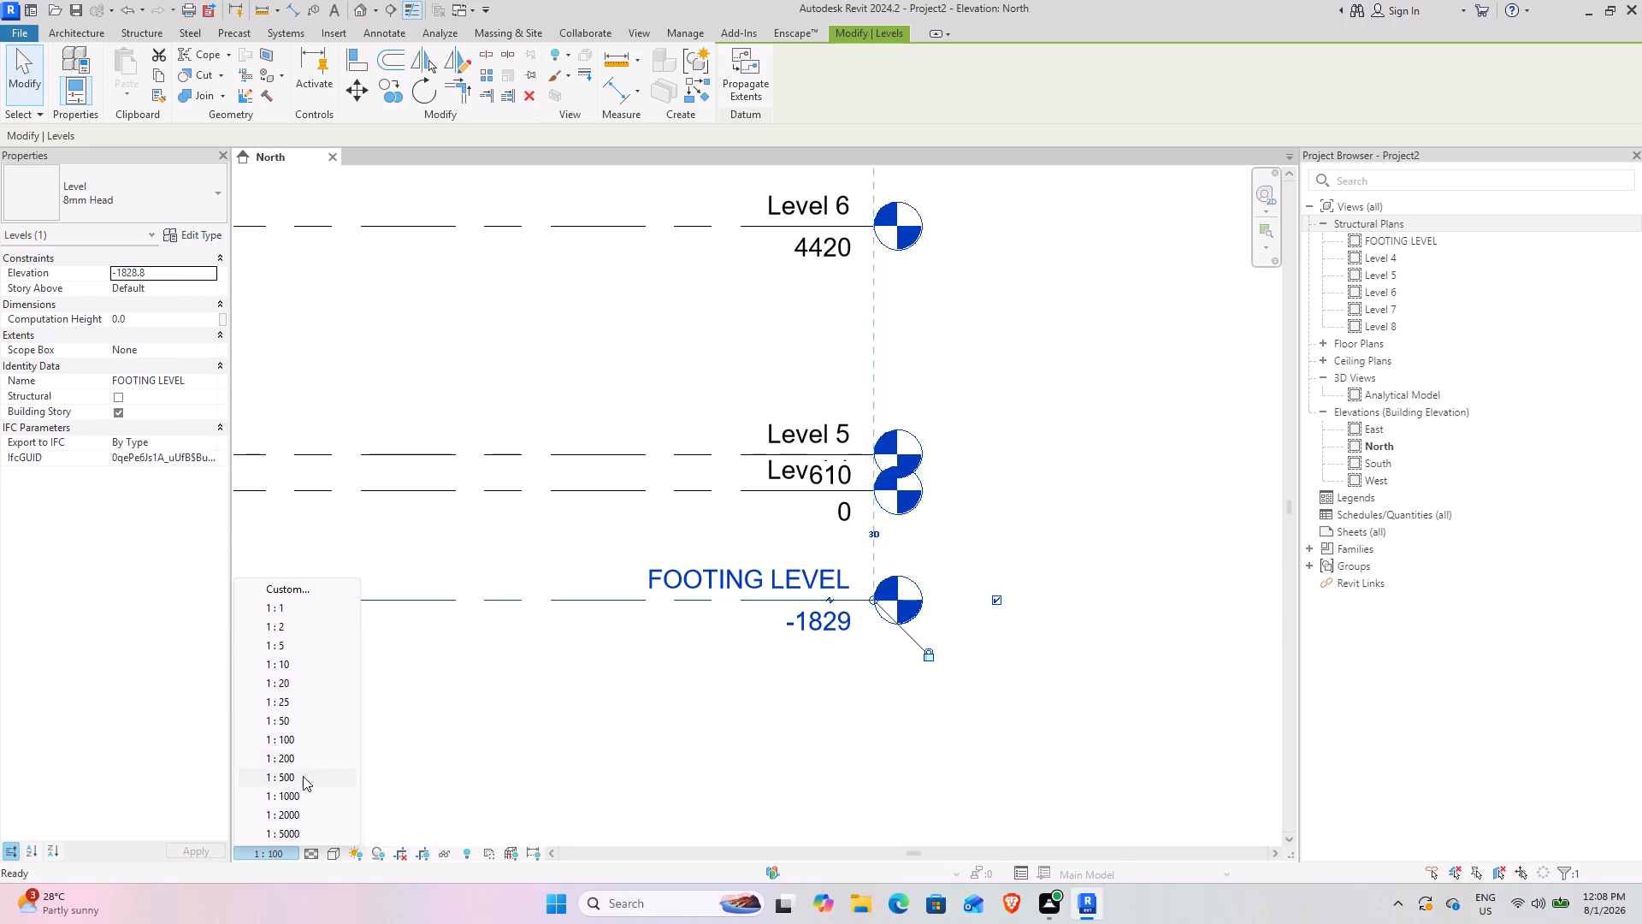
{"action": "left_click", "coordinate": [296, 716]}
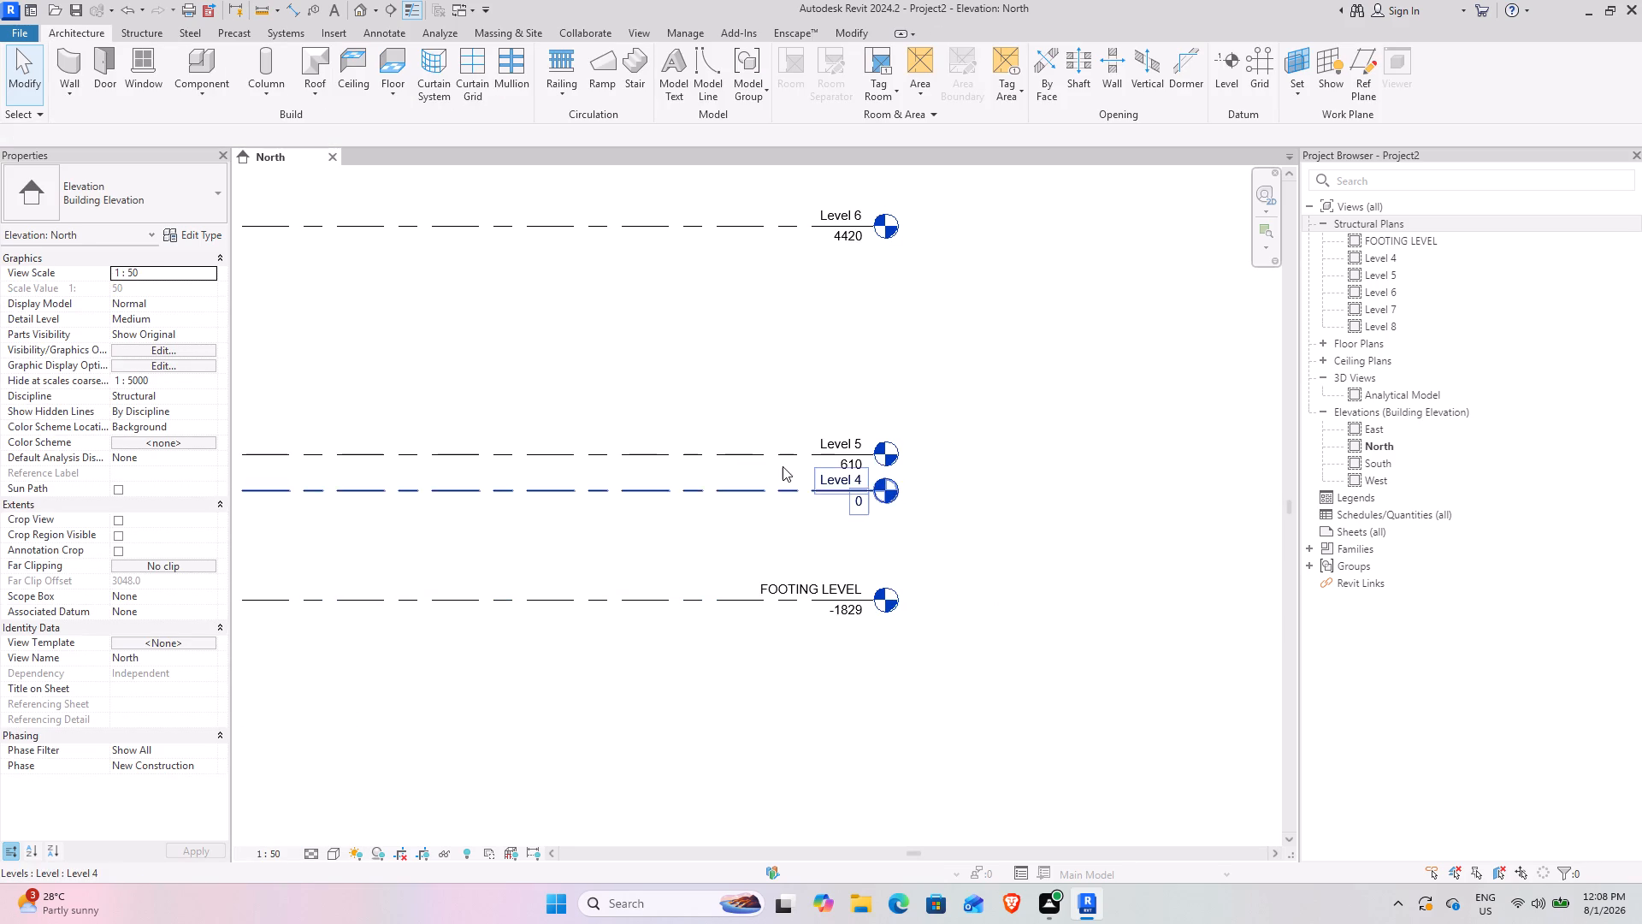
Rename Level 4, at elevation 0, as PLINTH LEVEL and rename its corresponding views too.
{"action": "middle_click_drag", "start_coordinate": [783, 465], "coordinate": [757, 650]}
{"action": "scroll", "coordinate": [869, 688], "scroll_direction": "down", "scroll_amount": 1}
{"action": "middle_click_drag", "start_coordinate": [865, 719], "coordinate": [865, 652]}
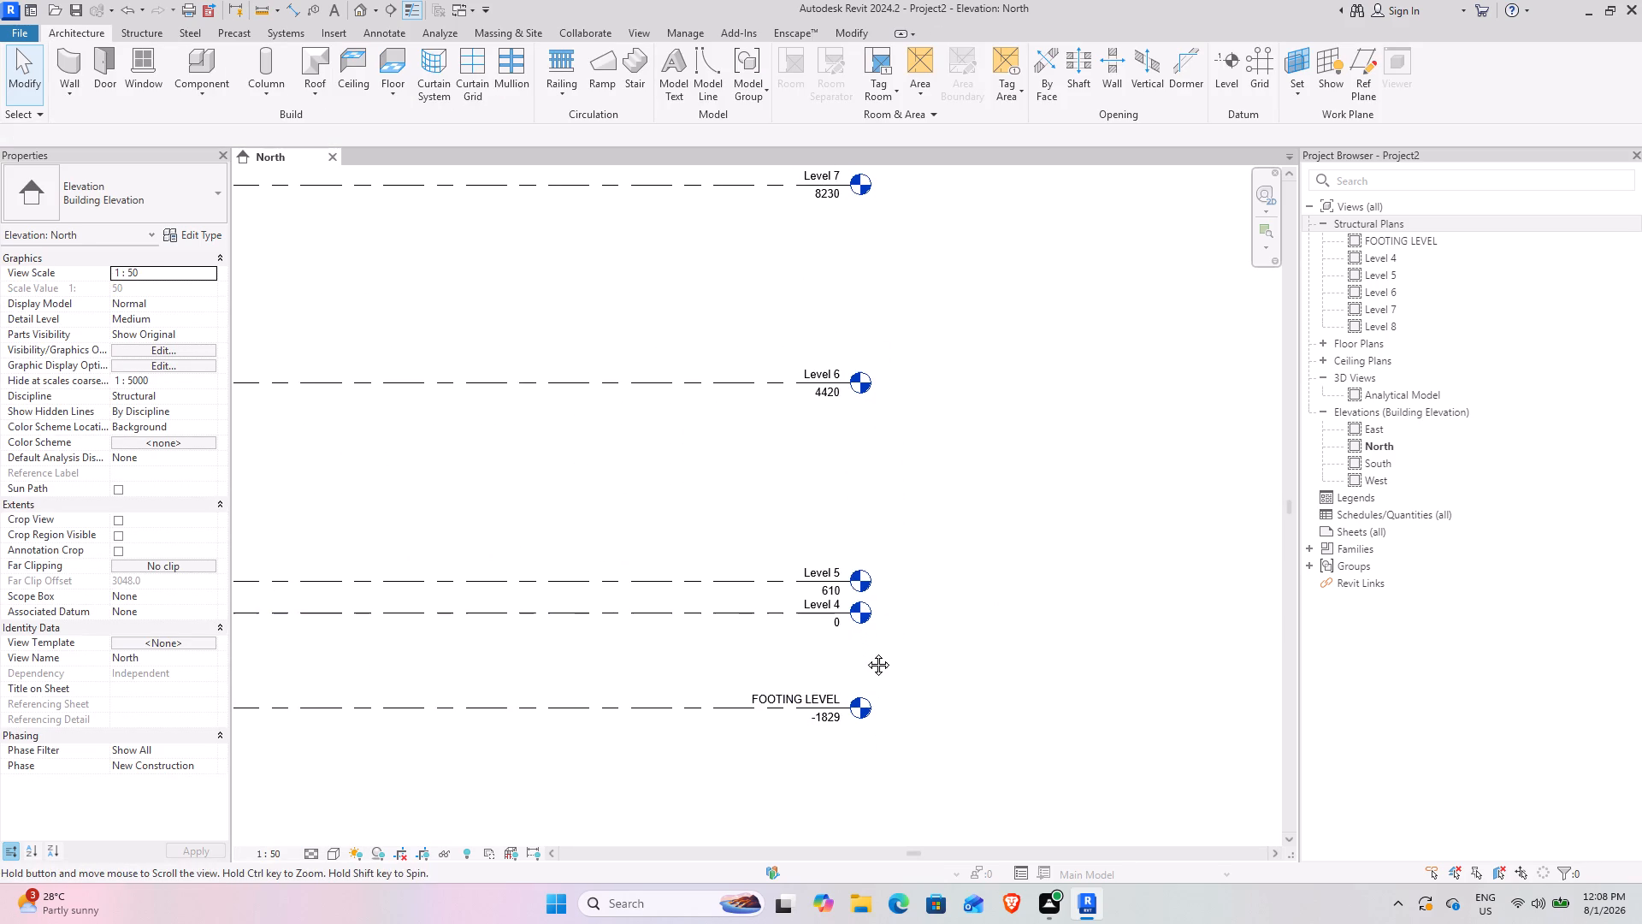
{"action": "middle_click_drag", "start_coordinate": [865, 652], "coordinate": [865, 651]}
{"action": "left_click", "coordinate": [798, 601]}
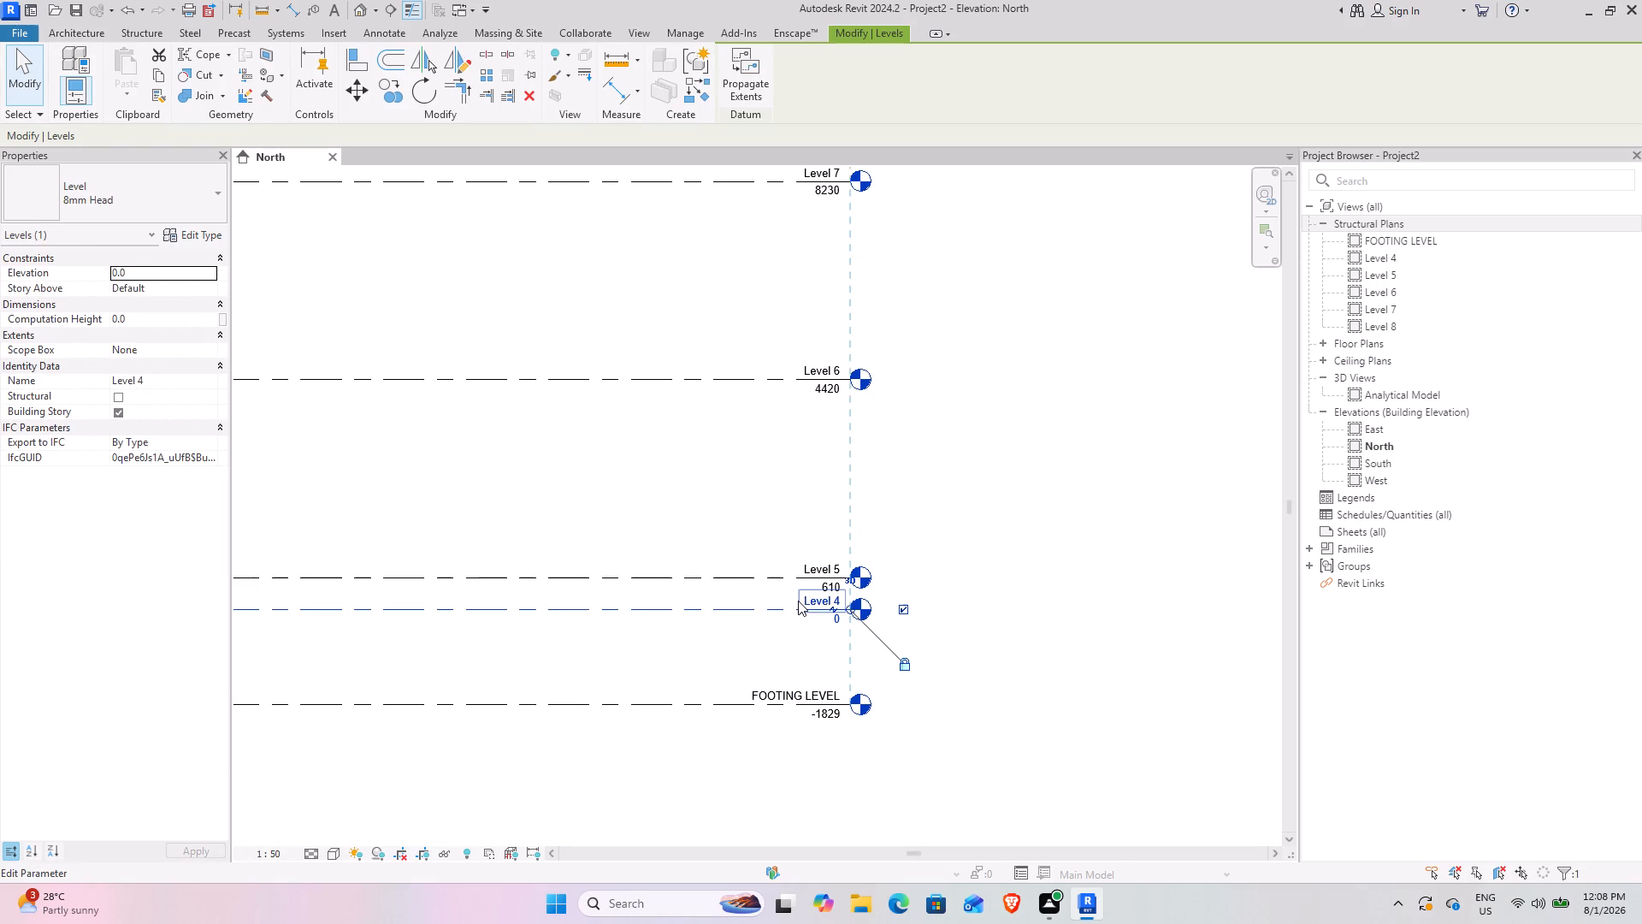
{"action": "left_click", "coordinate": [806, 596]}
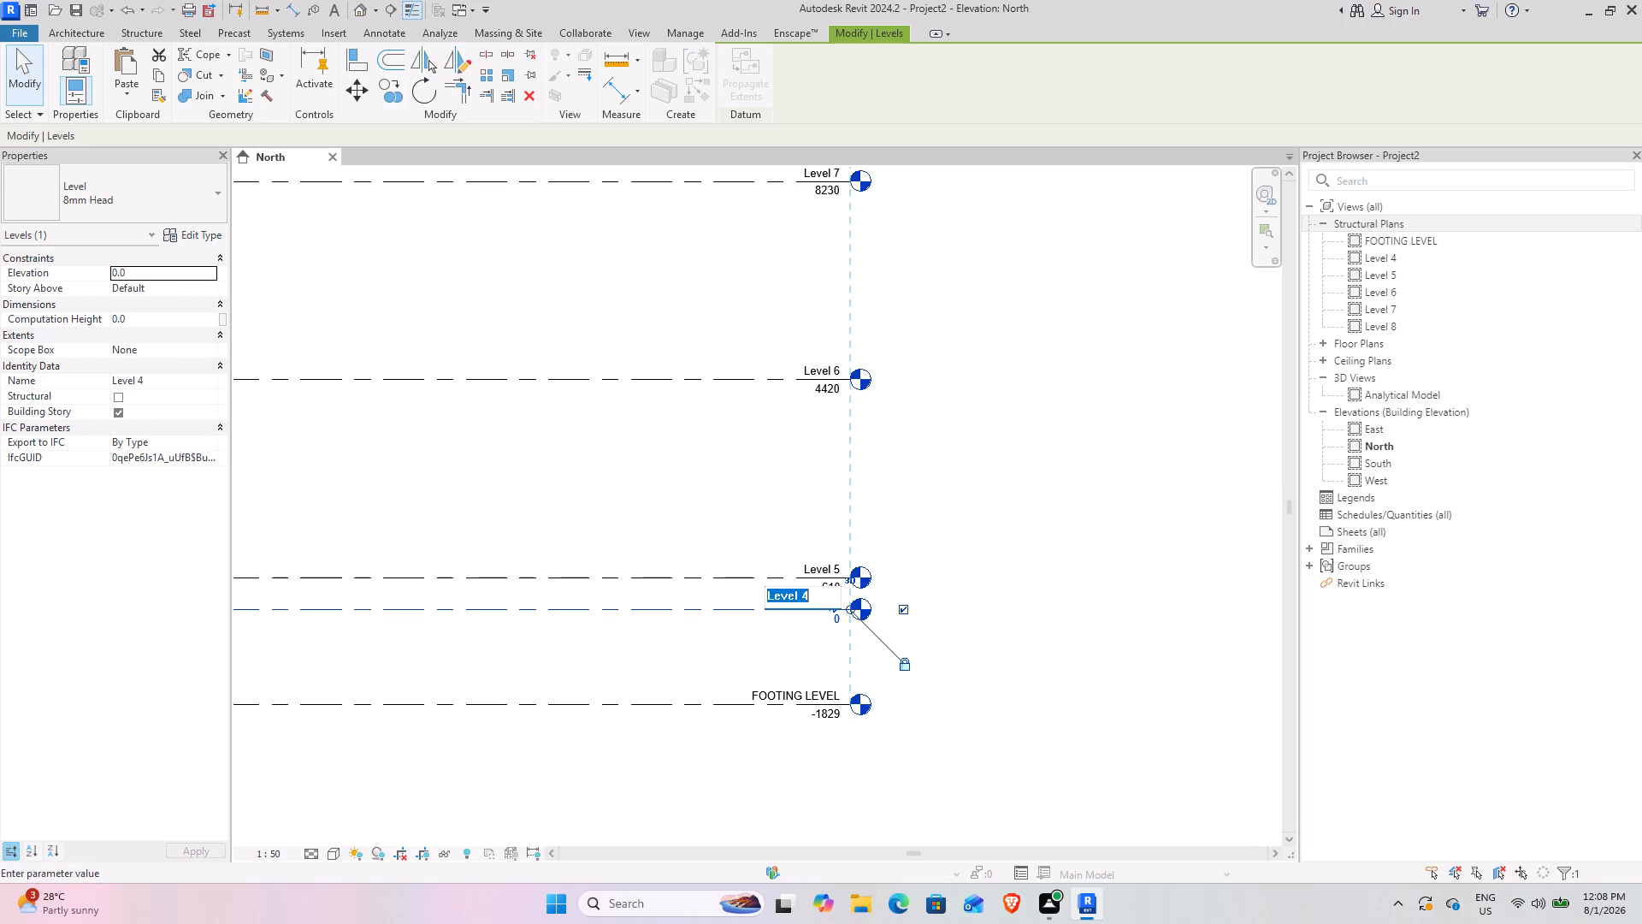
{"action": "type", "text": "PLLIN"}
{"action": "key", "text": "BackSpace"}
{"action": "key", "text": "BackSpace"}
{"action": "key", "text": "BackSpace"}
{"action": "type", "text": "IN"}
{"action": "type", "text": "TH LEVEL"}
{"action": "key", "text": "Return"}
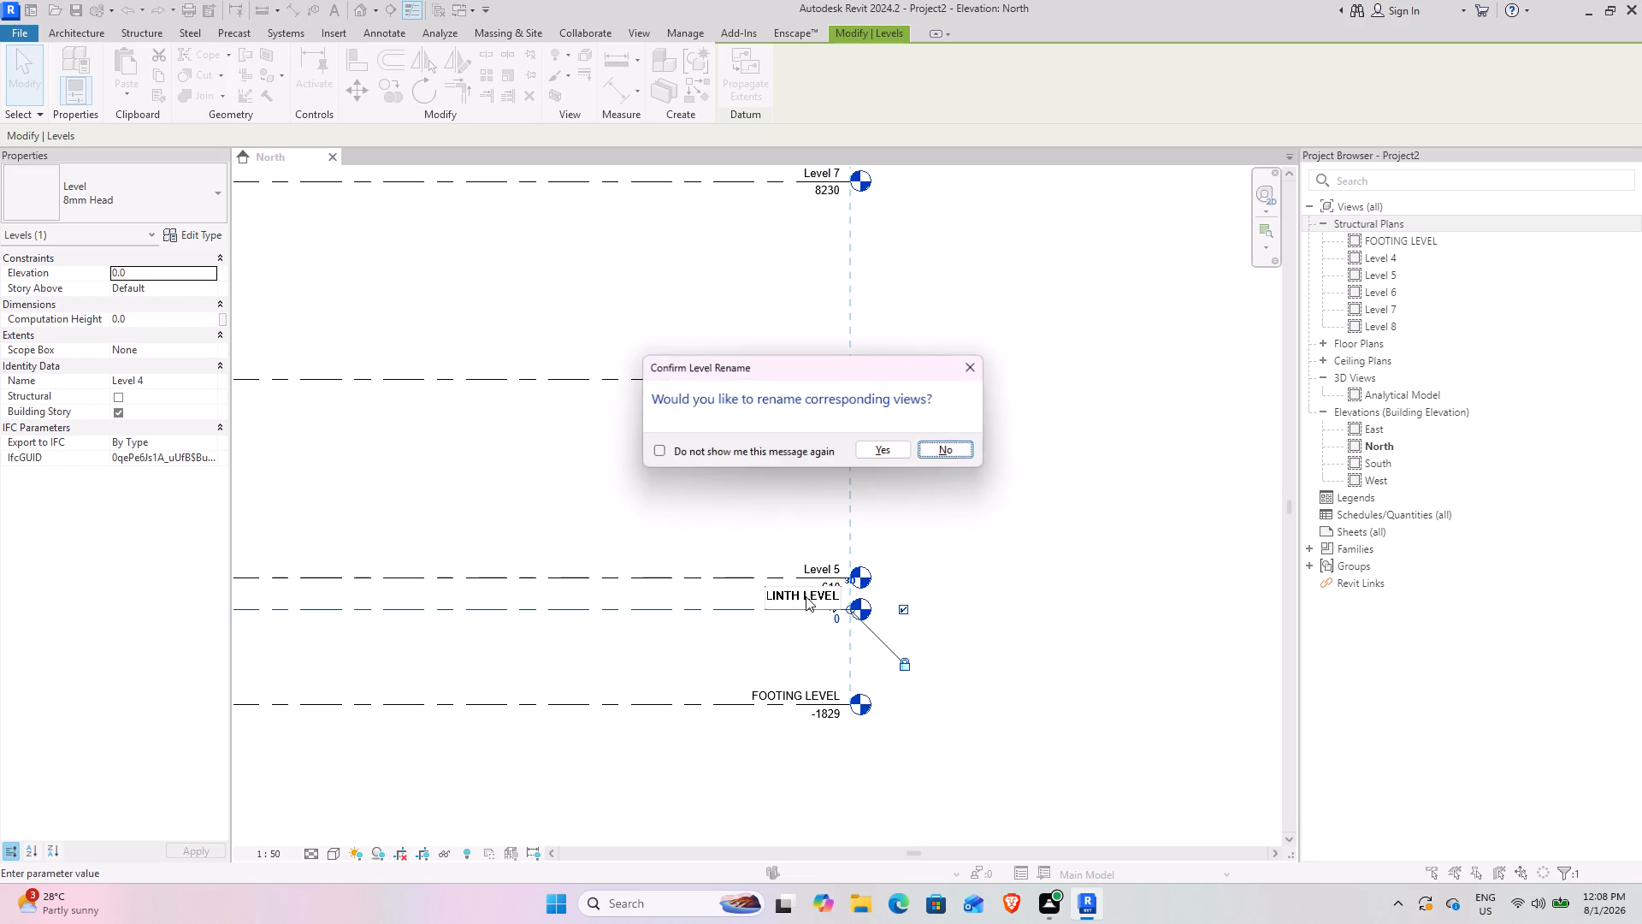
{"action": "left_click", "coordinate": [874, 445]}
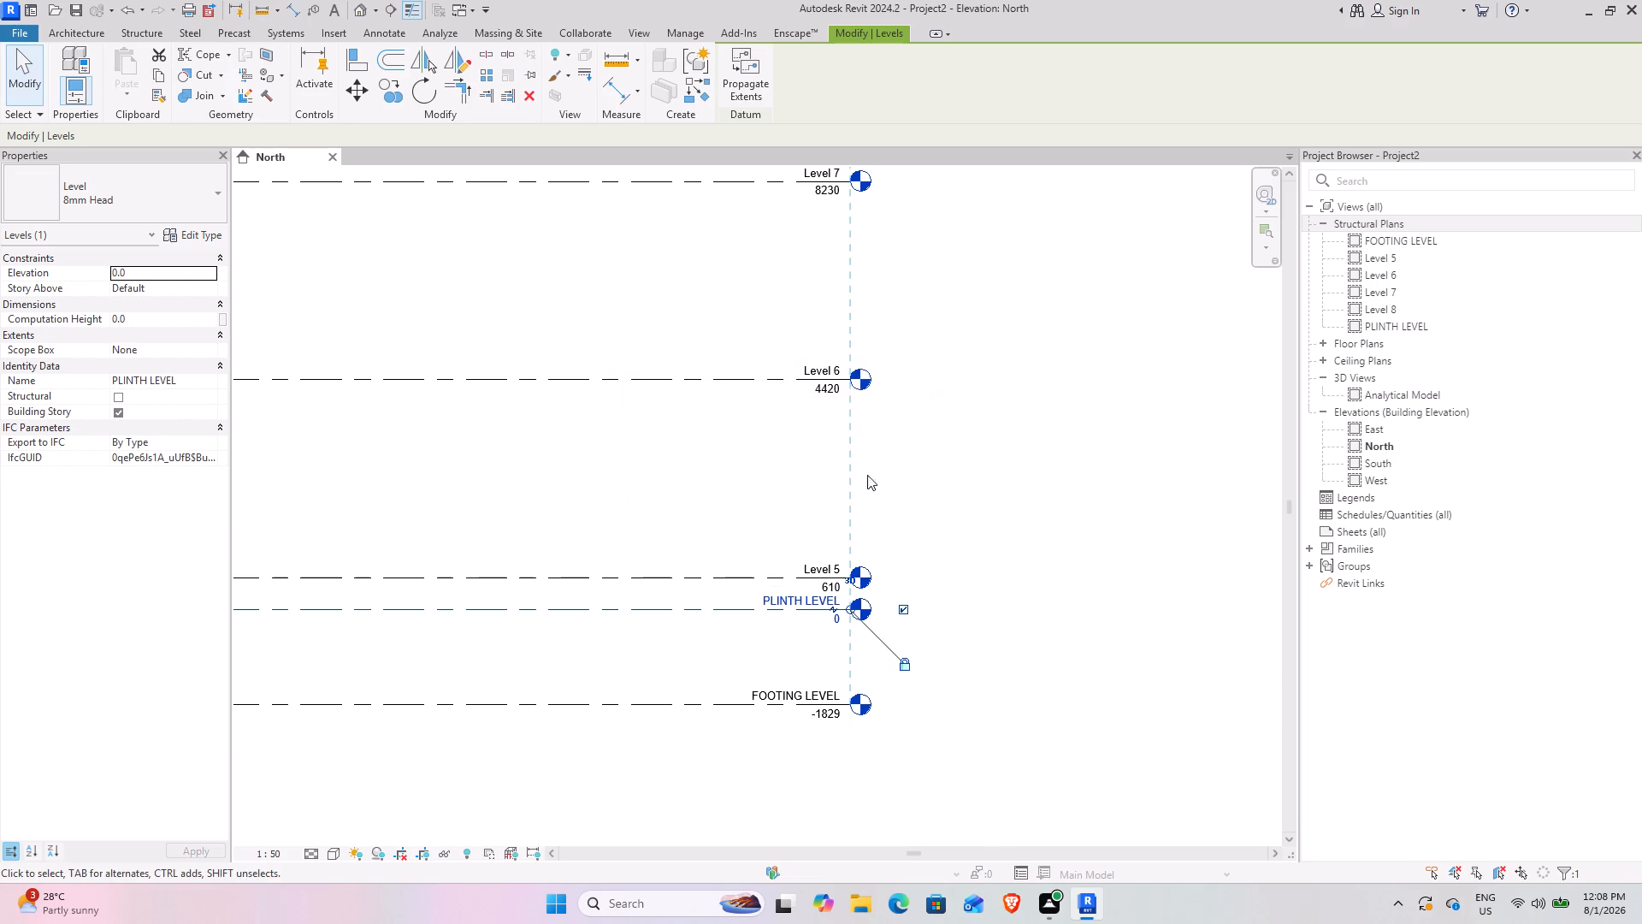
Rename Level 5, just above the plinth level, as GROUND LEVEL and rename its corresponding views too.
{"action": "left_click", "coordinate": [811, 567]}
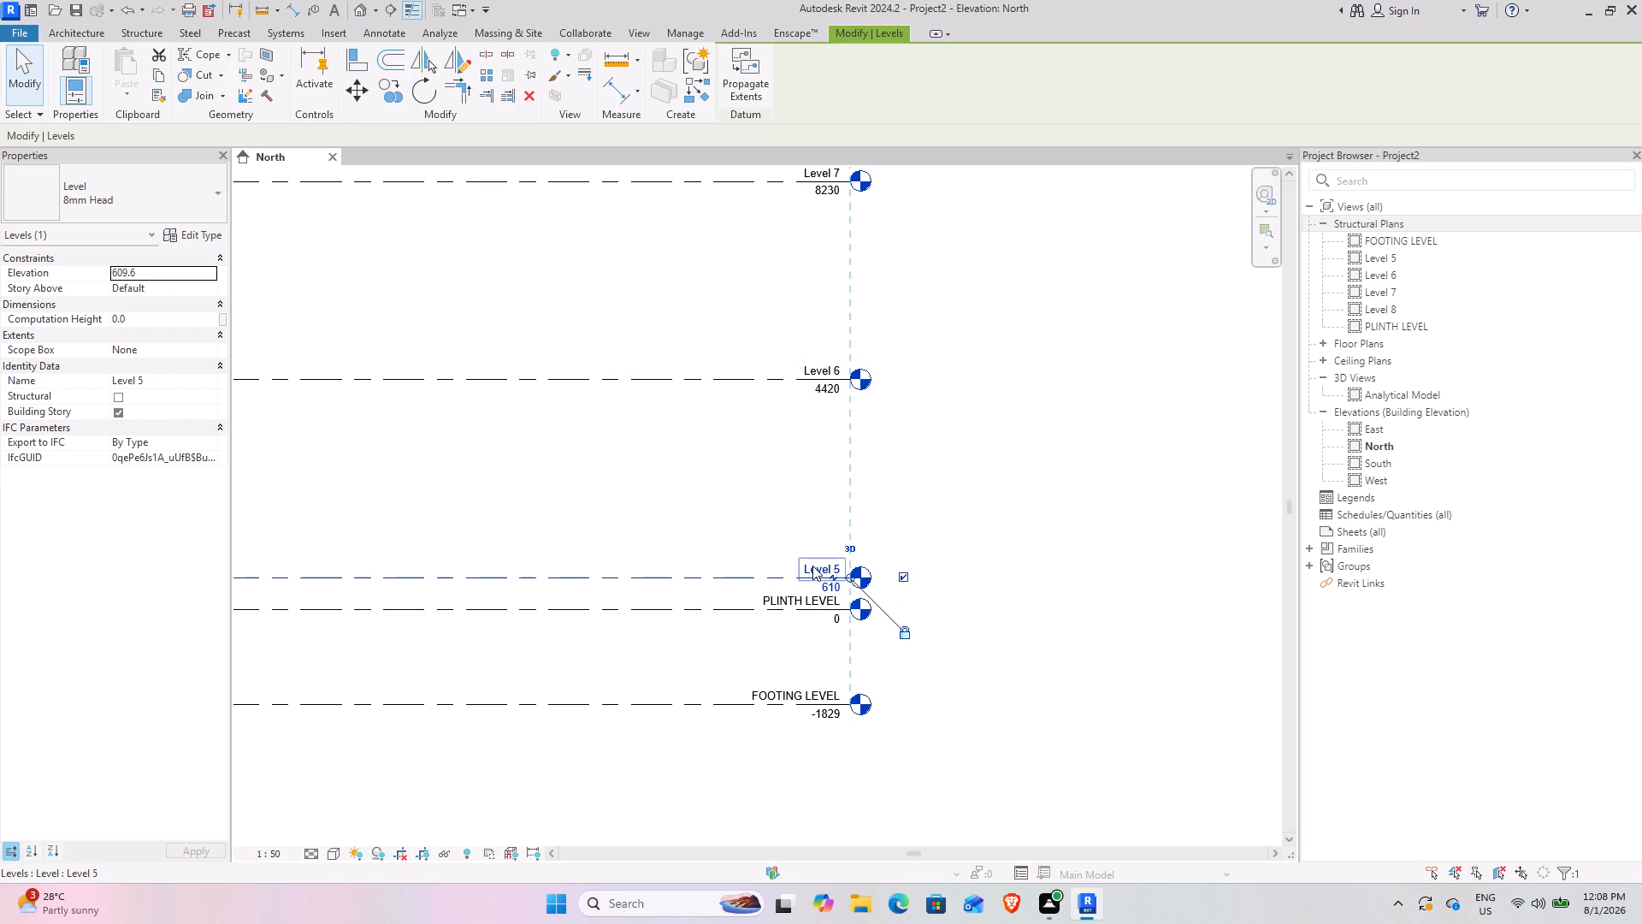
{"action": "left_click", "coordinate": [812, 566]}
{"action": "type", "text": "GR"}
{"action": "type", "text": "OUND LEVEL"}
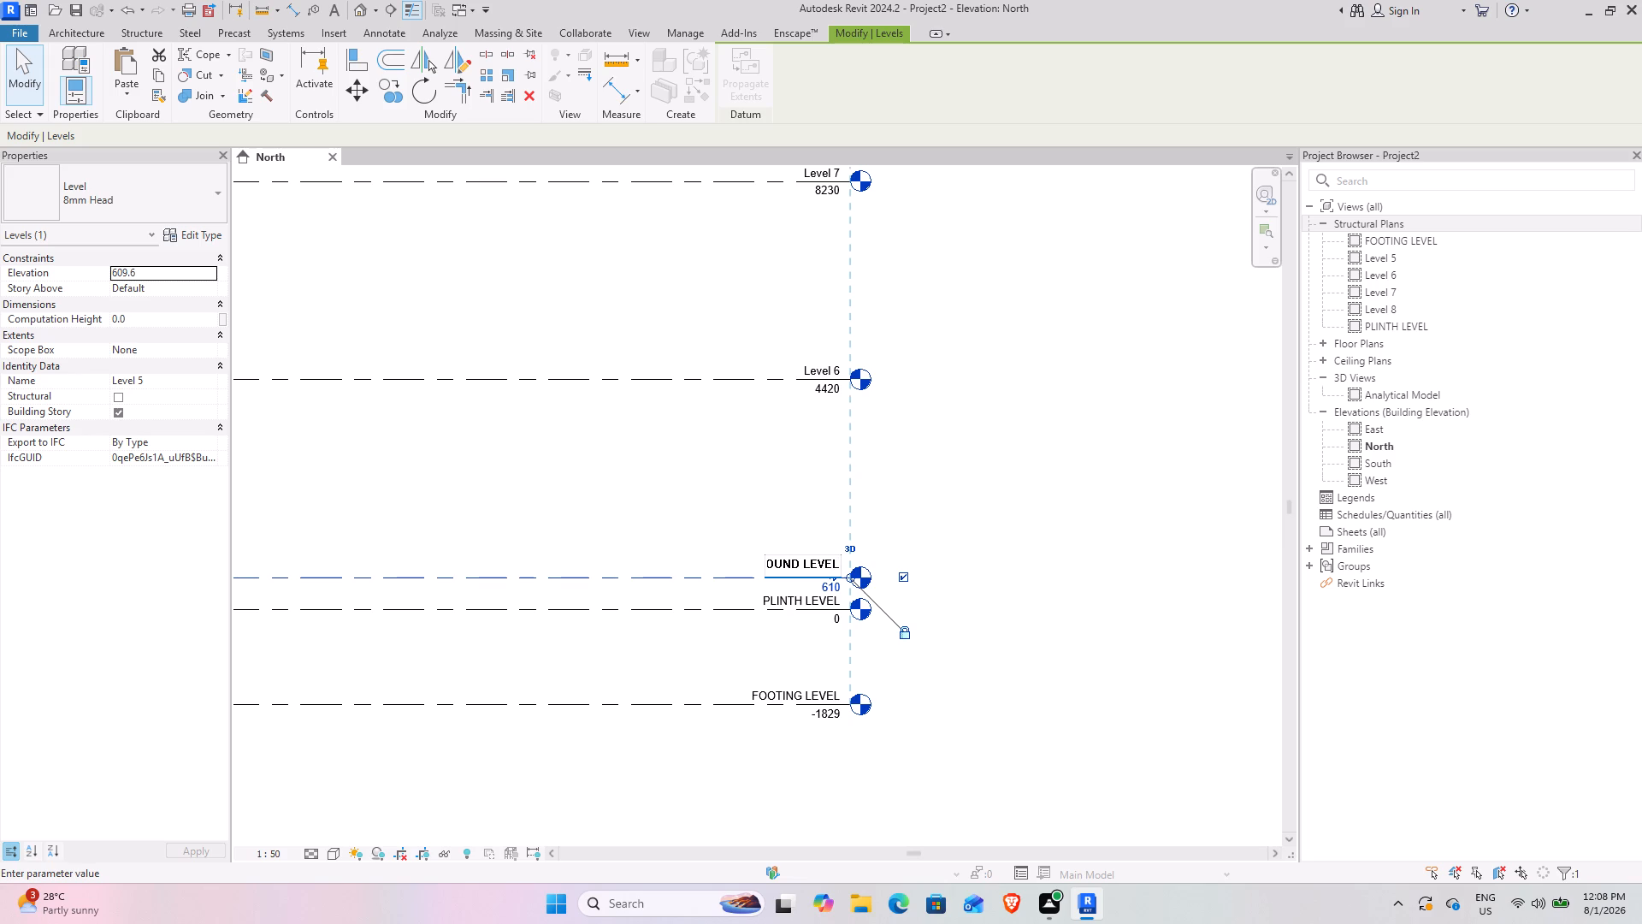
{"action": "key", "text": "Return"}
{"action": "key", "text": "Left"}
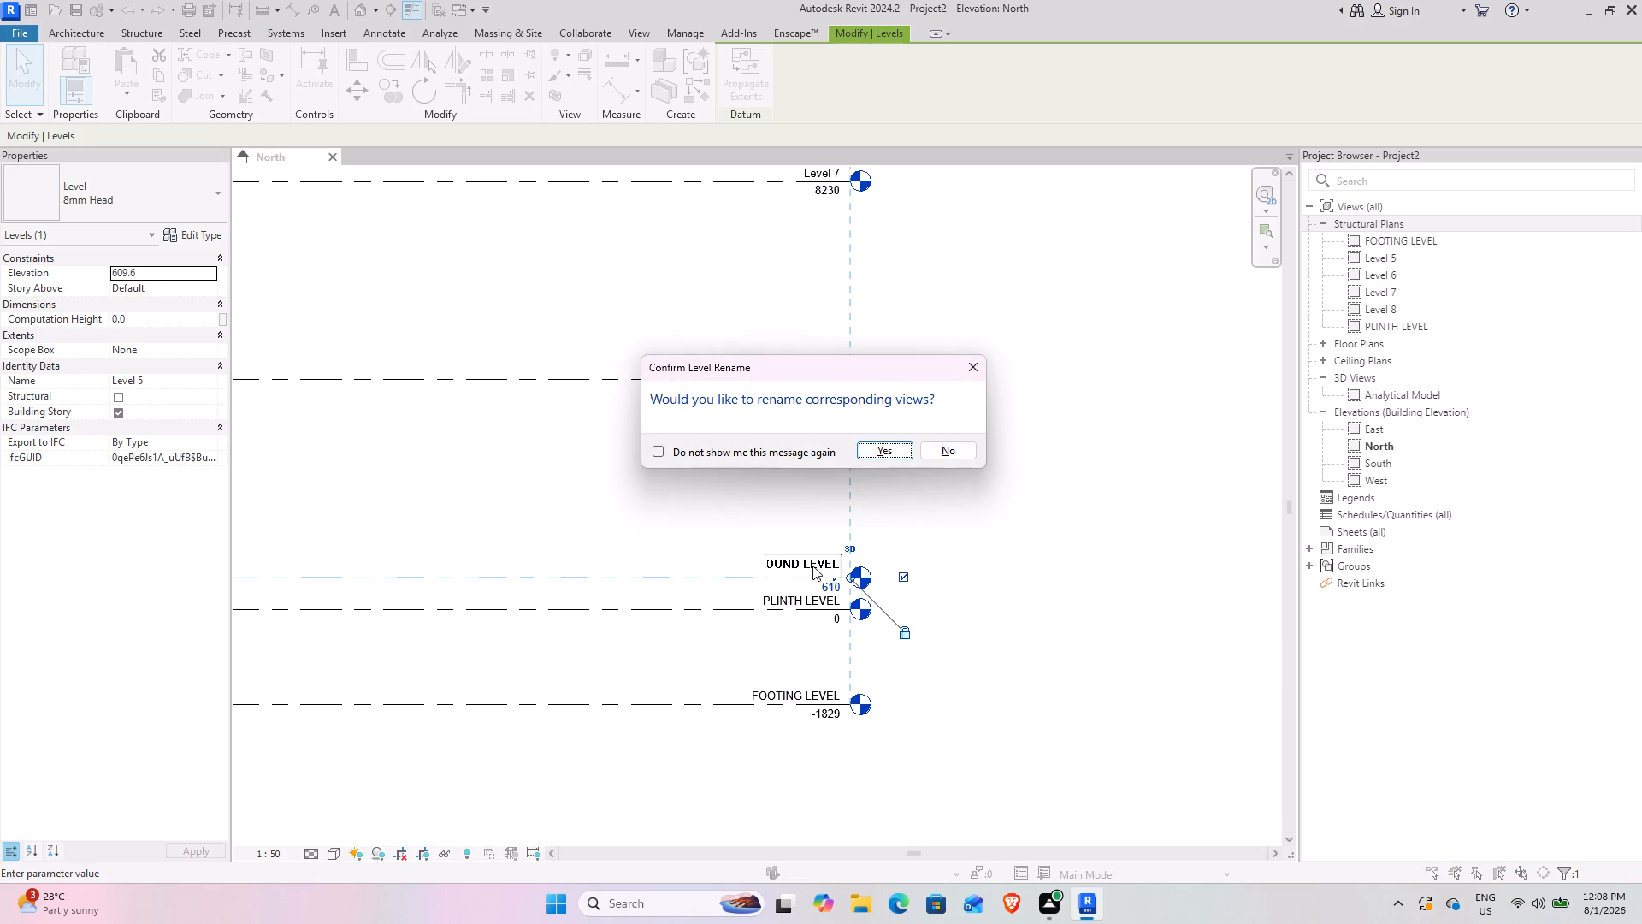
{"action": "key", "text": "Return"}
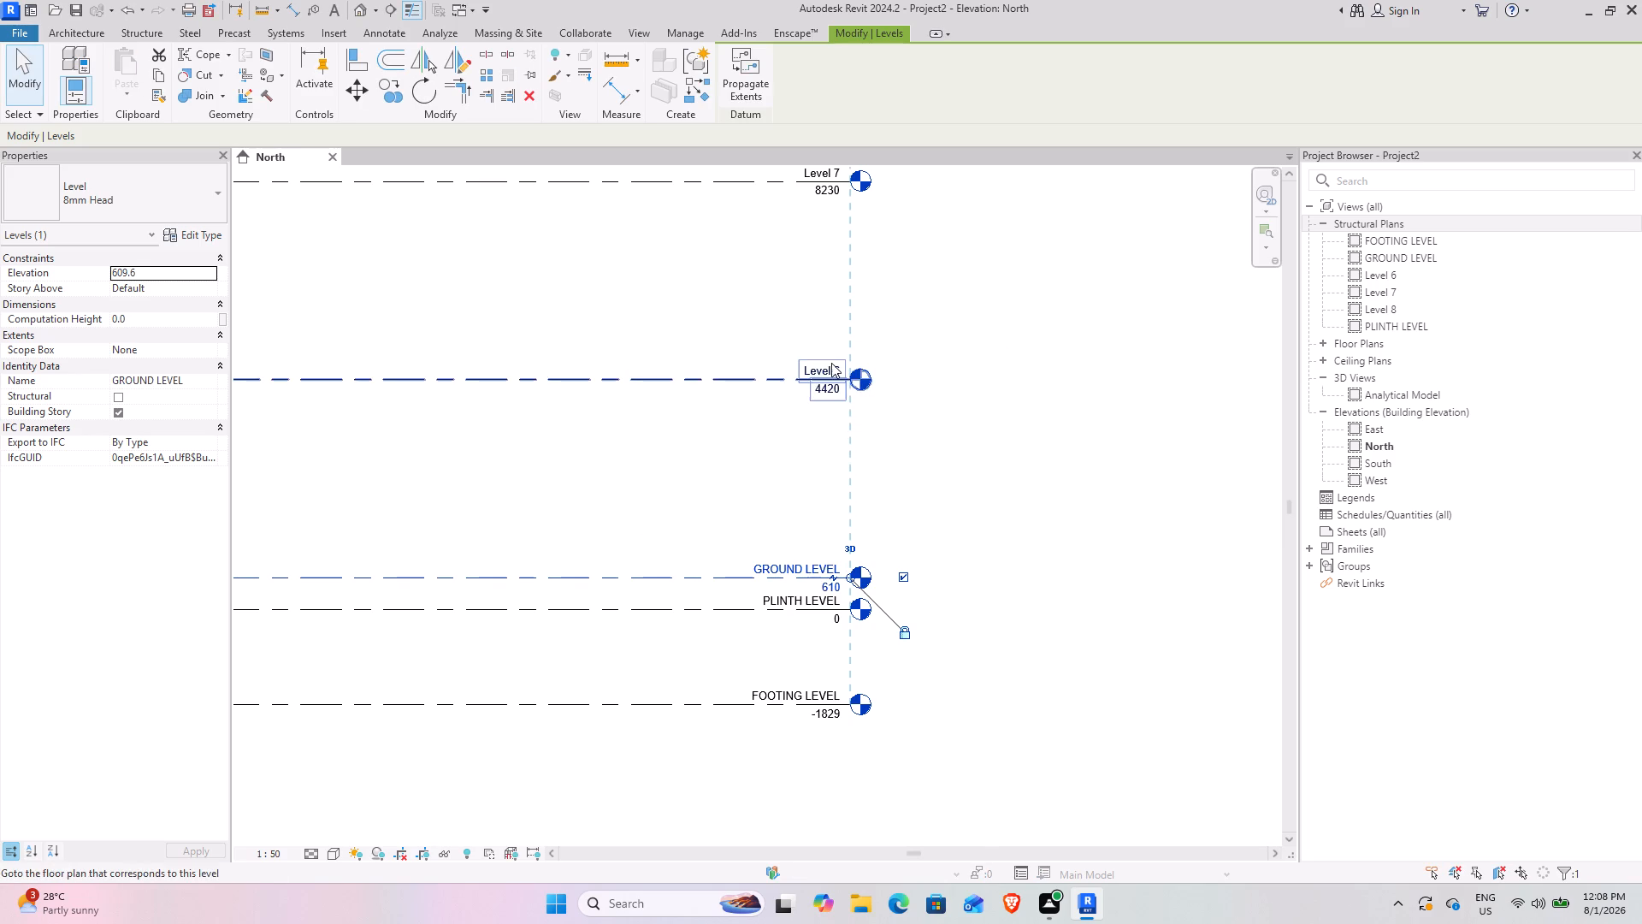
Rename Level 6, the one above the ground level, as FIRST FLOOR and rename its corresponding views too.
{"action": "left_click", "coordinate": [829, 362]}
{"action": "left_click", "coordinate": [828, 363]}
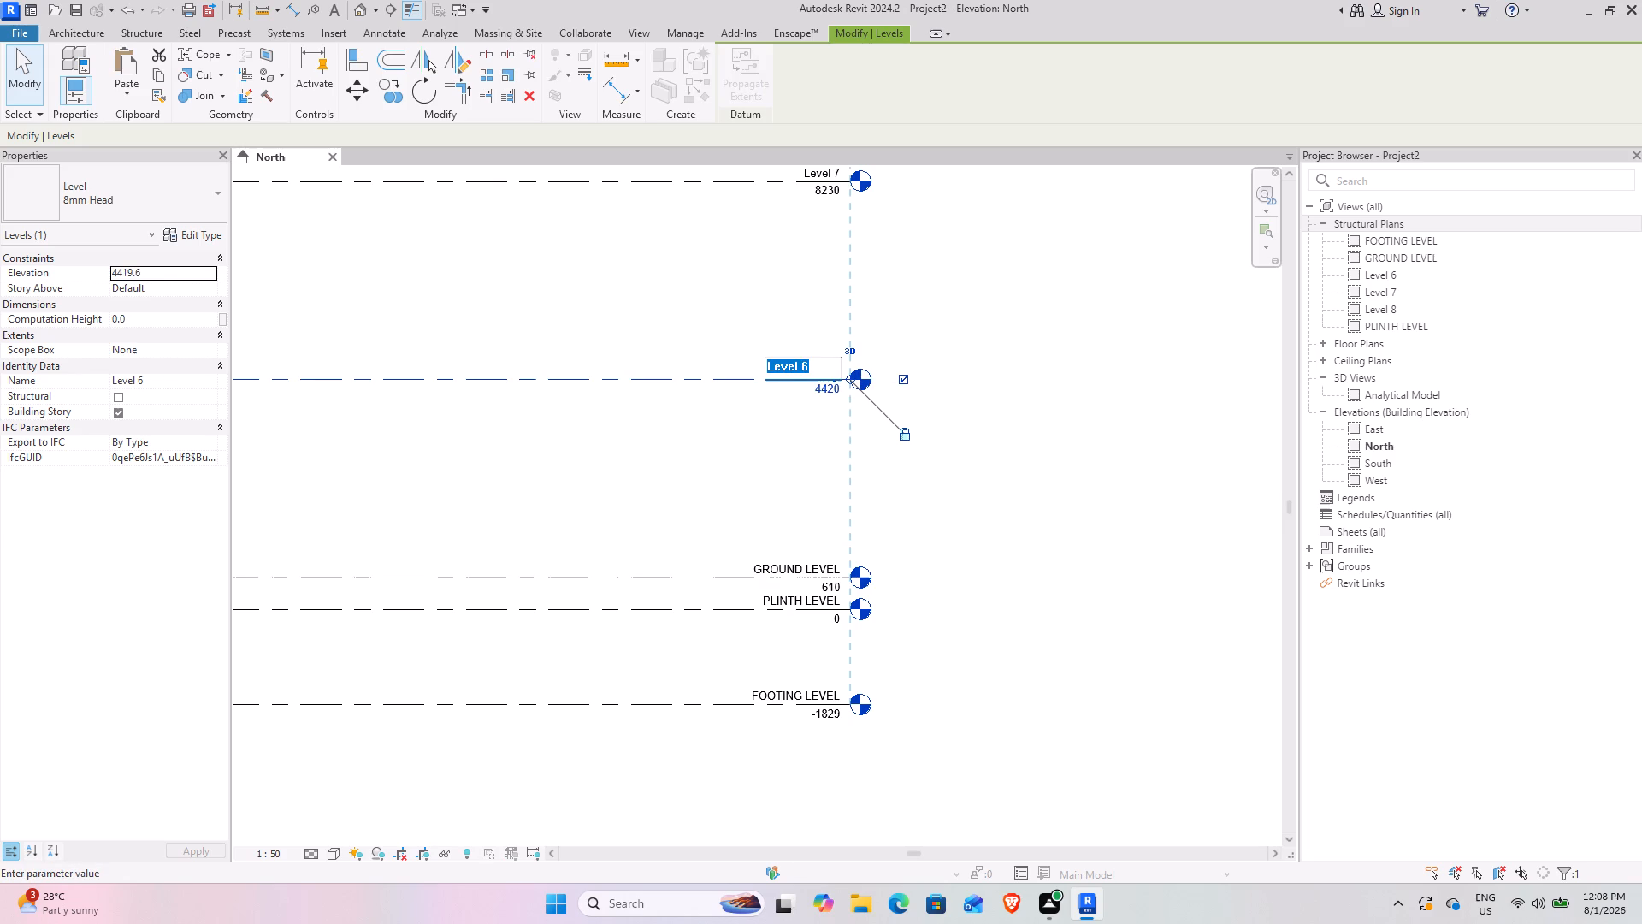
{"action": "type", "text": "FI"}
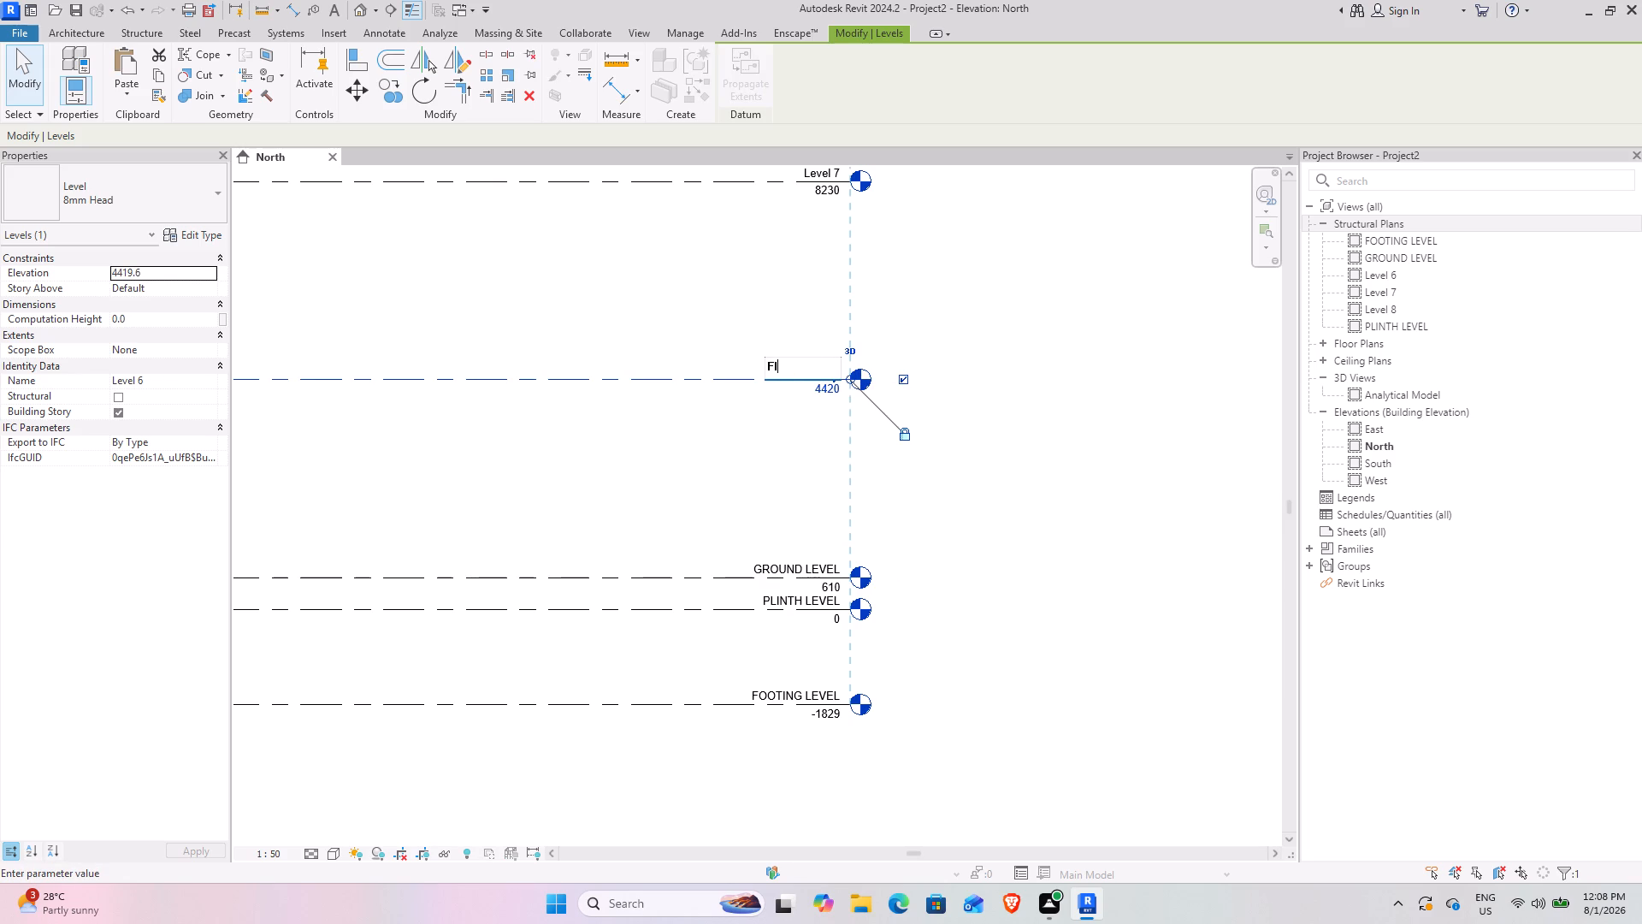
{"action": "type", "text": "RST FLOOR"}
{"action": "key", "text": "Return"}
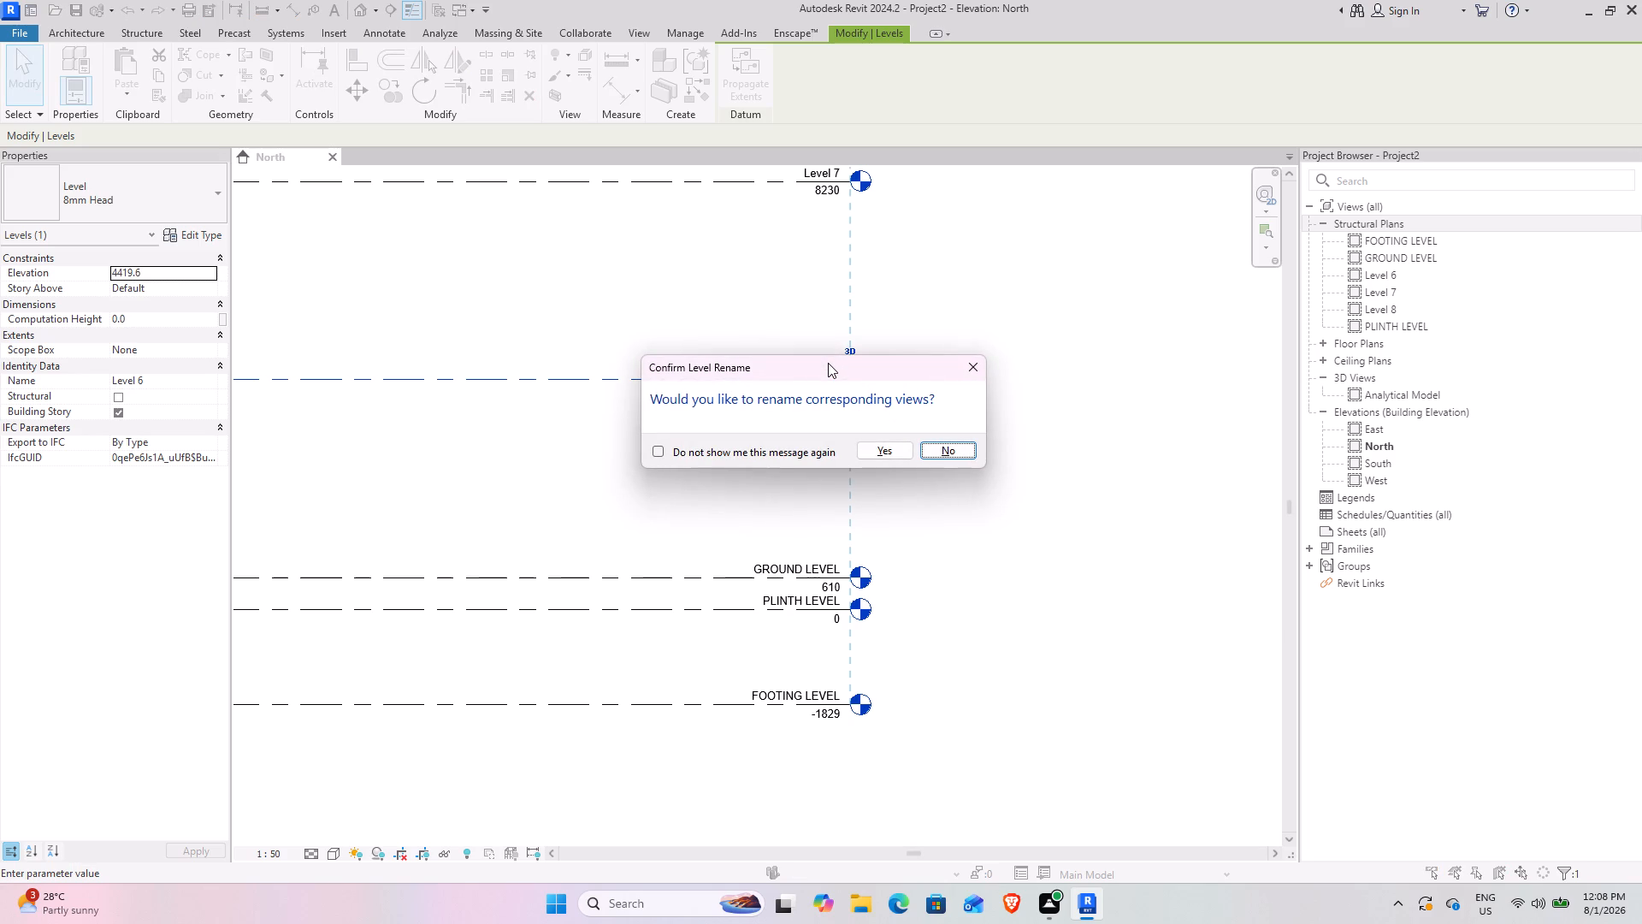
{"action": "key", "text": "Left"}
{"action": "key", "text": "Return"}
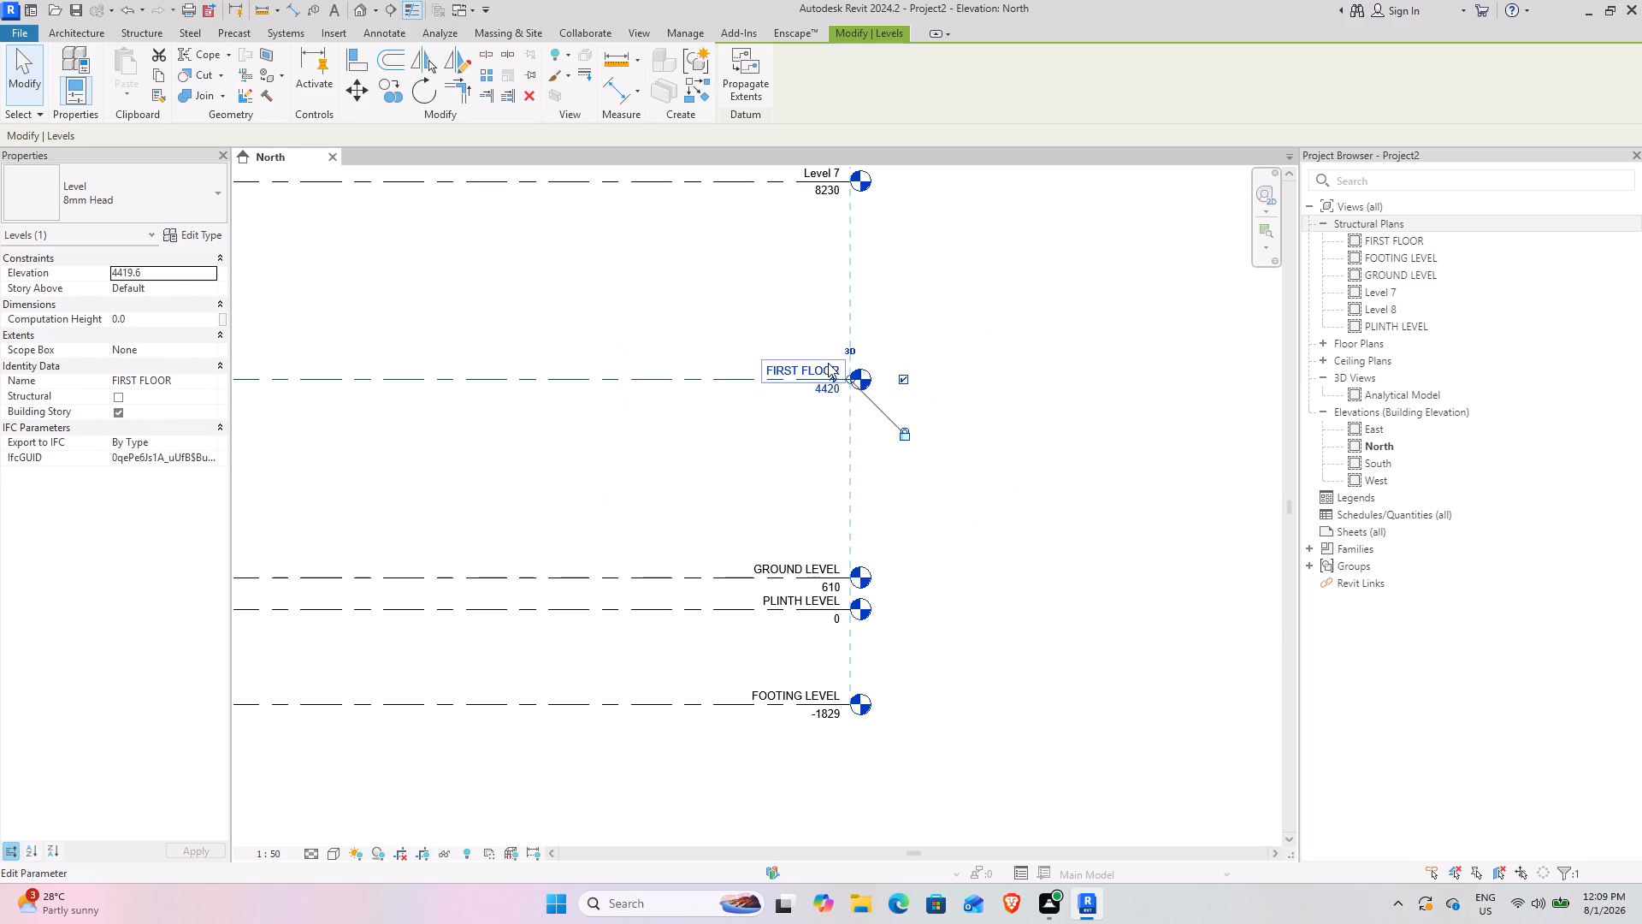
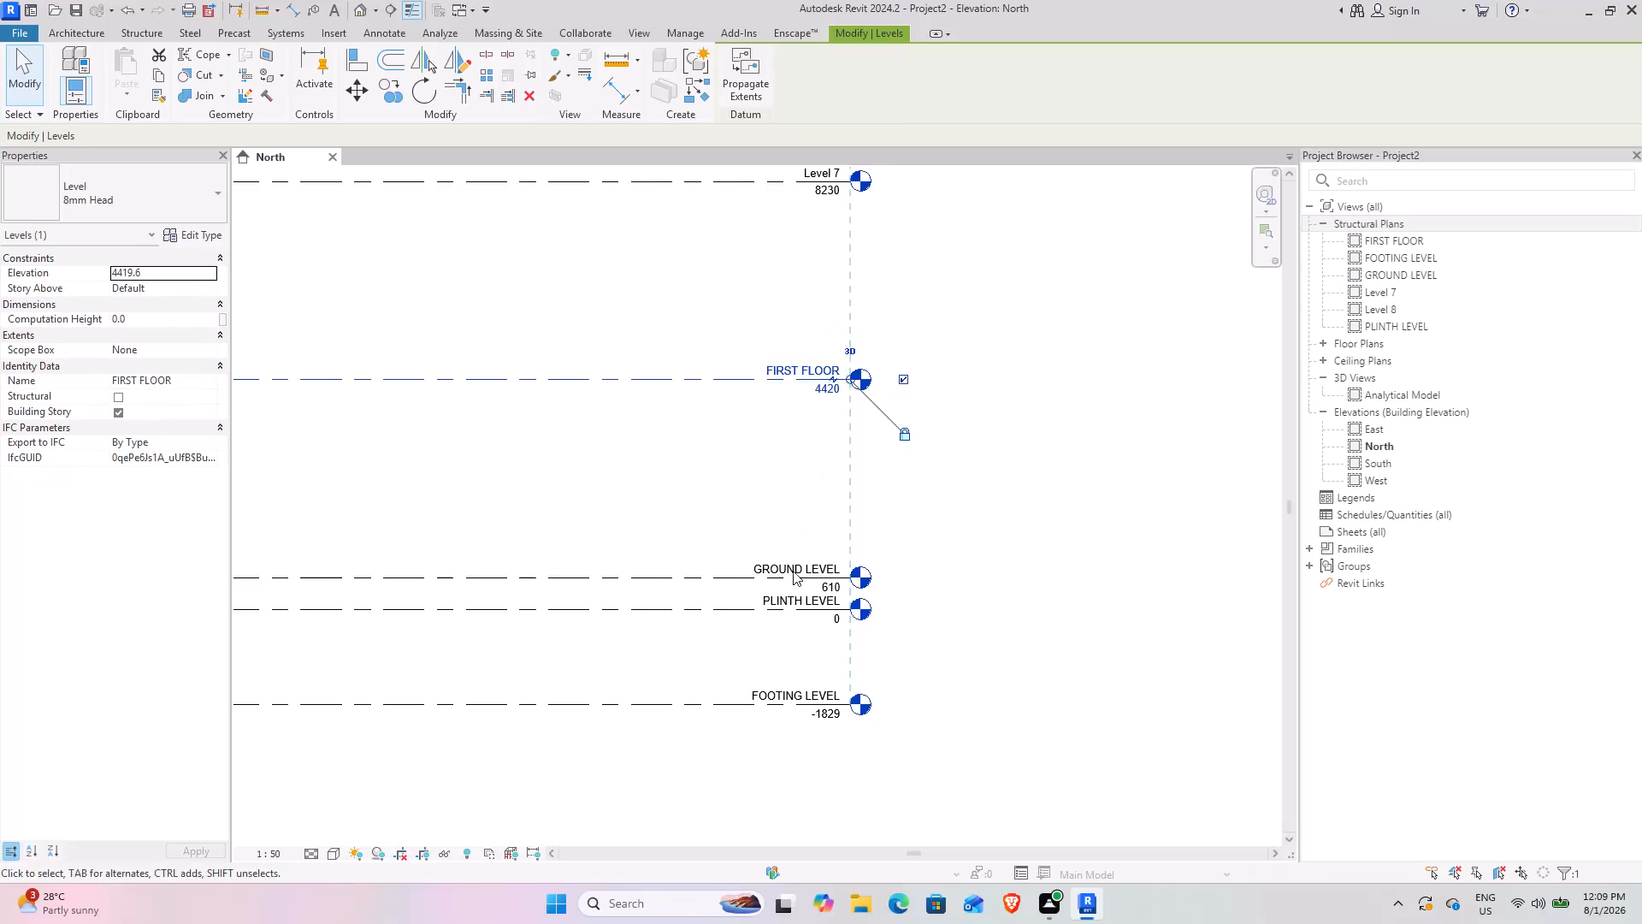
Rename Level 7, the one above the first floor, as SECOND FLOOR and rename its corresponding views too.
{"action": "middle_click_drag", "start_coordinate": [786, 606], "coordinate": [725, 818]}
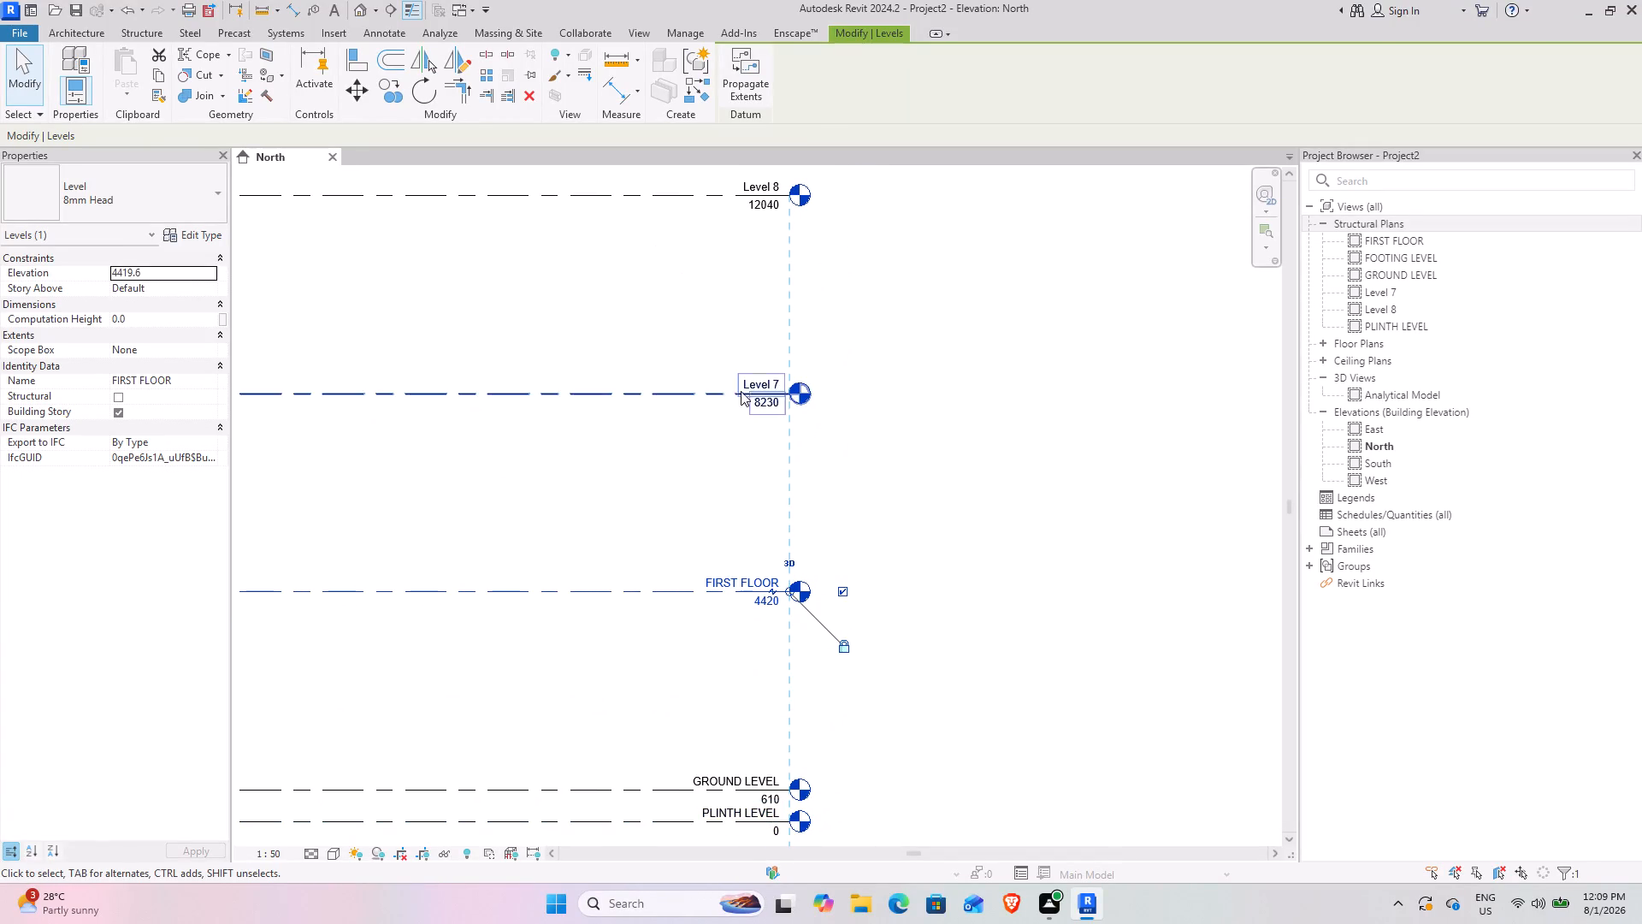
{"action": "left_click", "coordinate": [753, 380]}
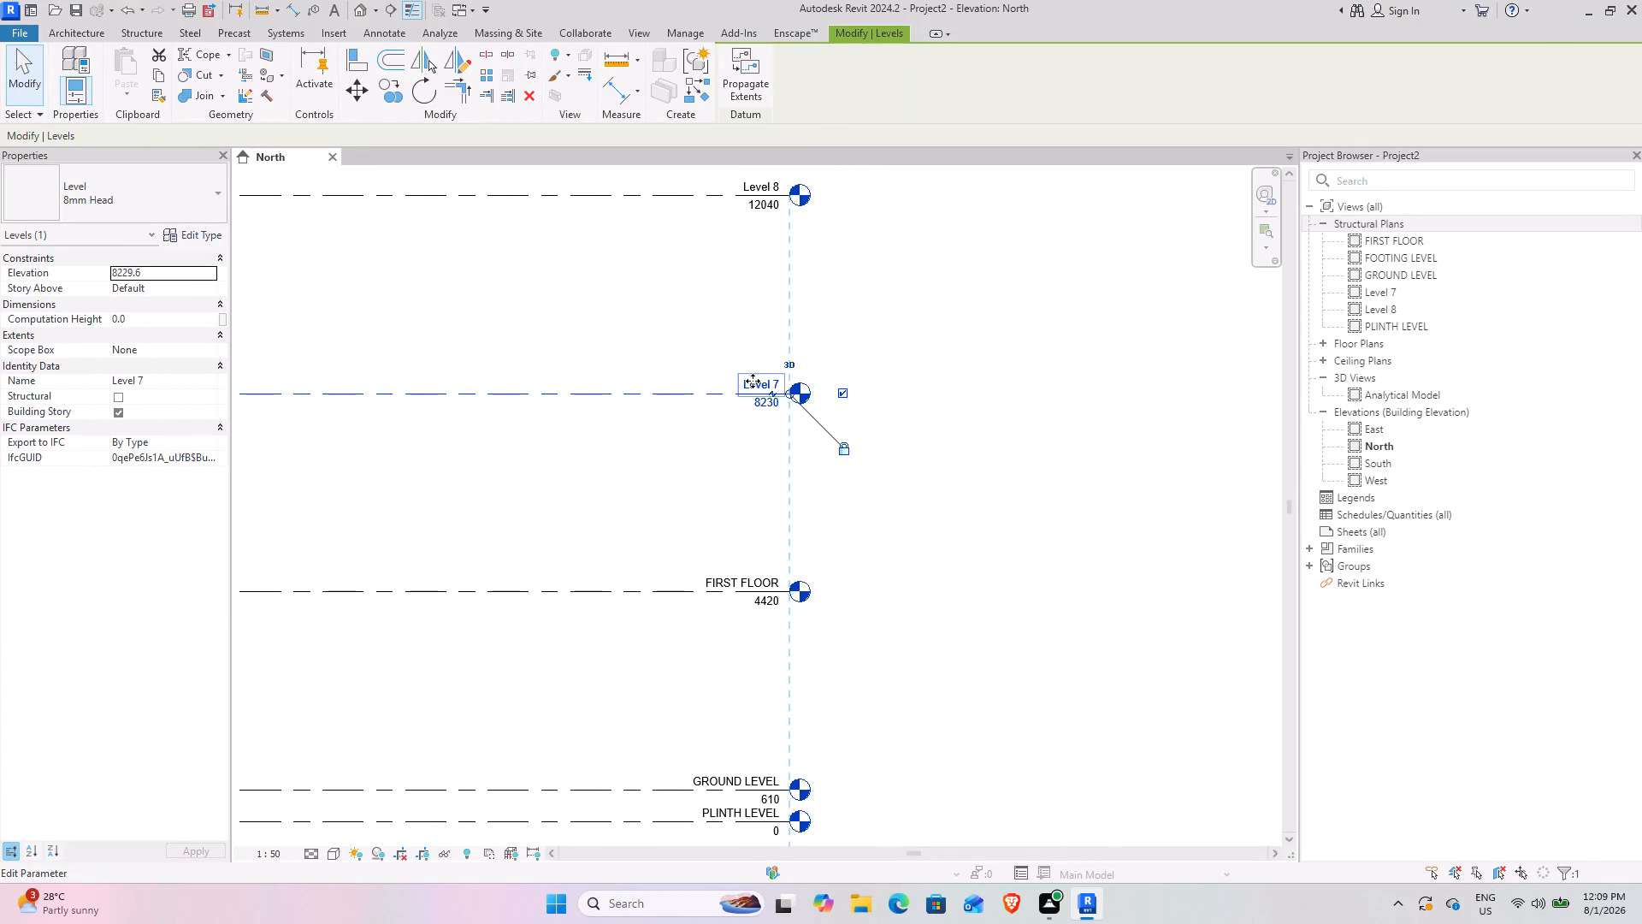
{"action": "left_click", "coordinate": [753, 381]}
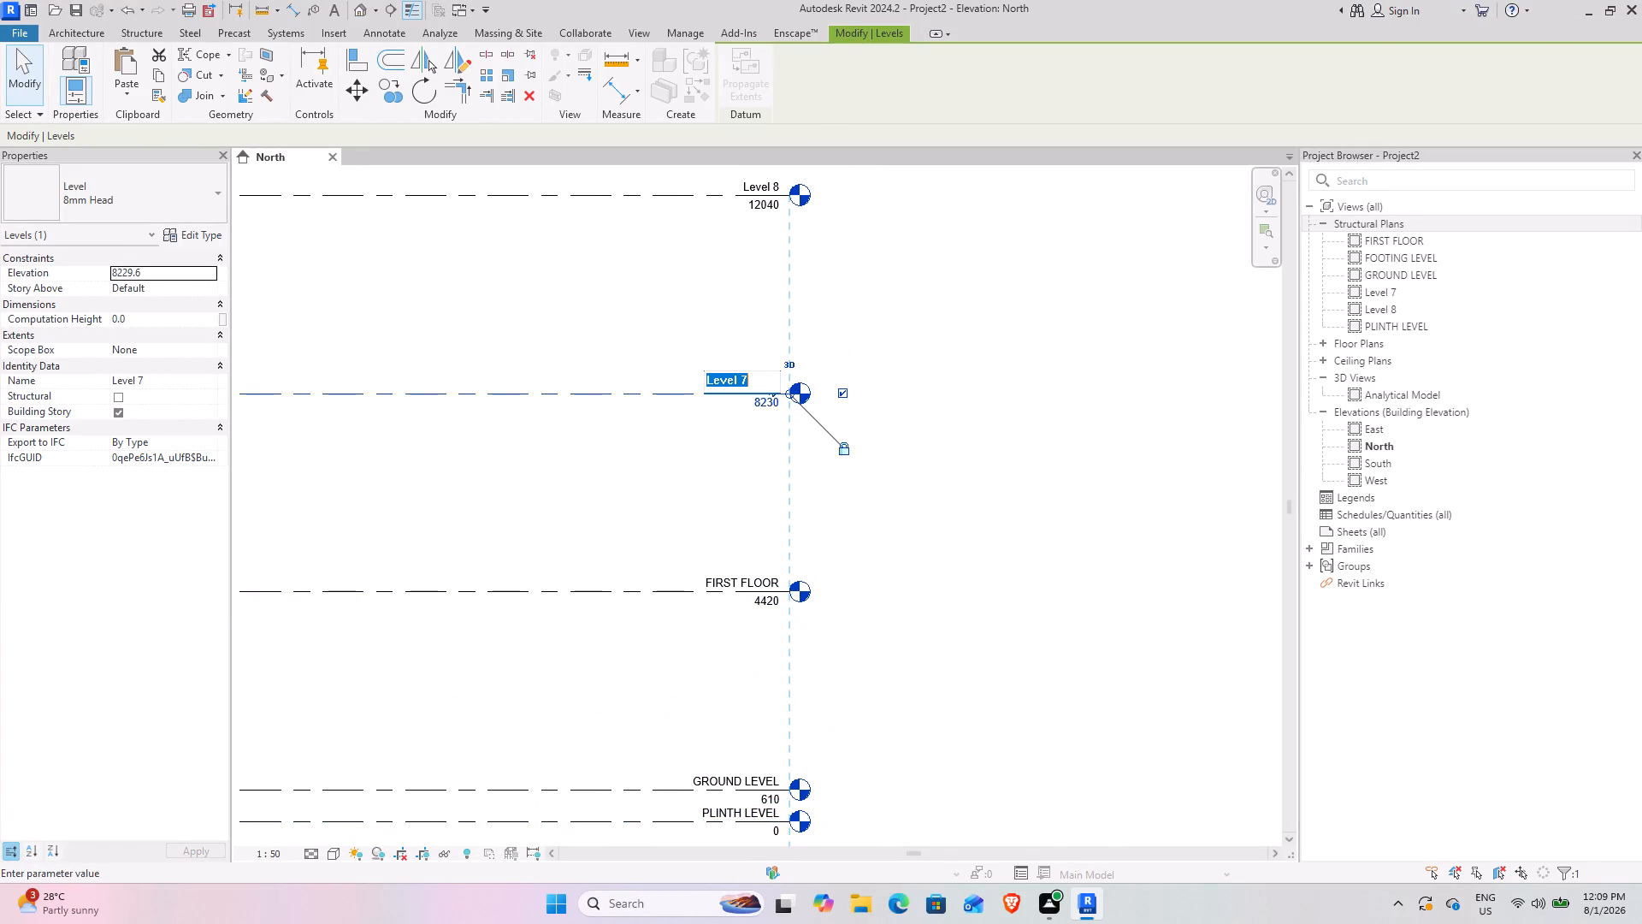
{"action": "type", "text": "SECOND FLOOR"}
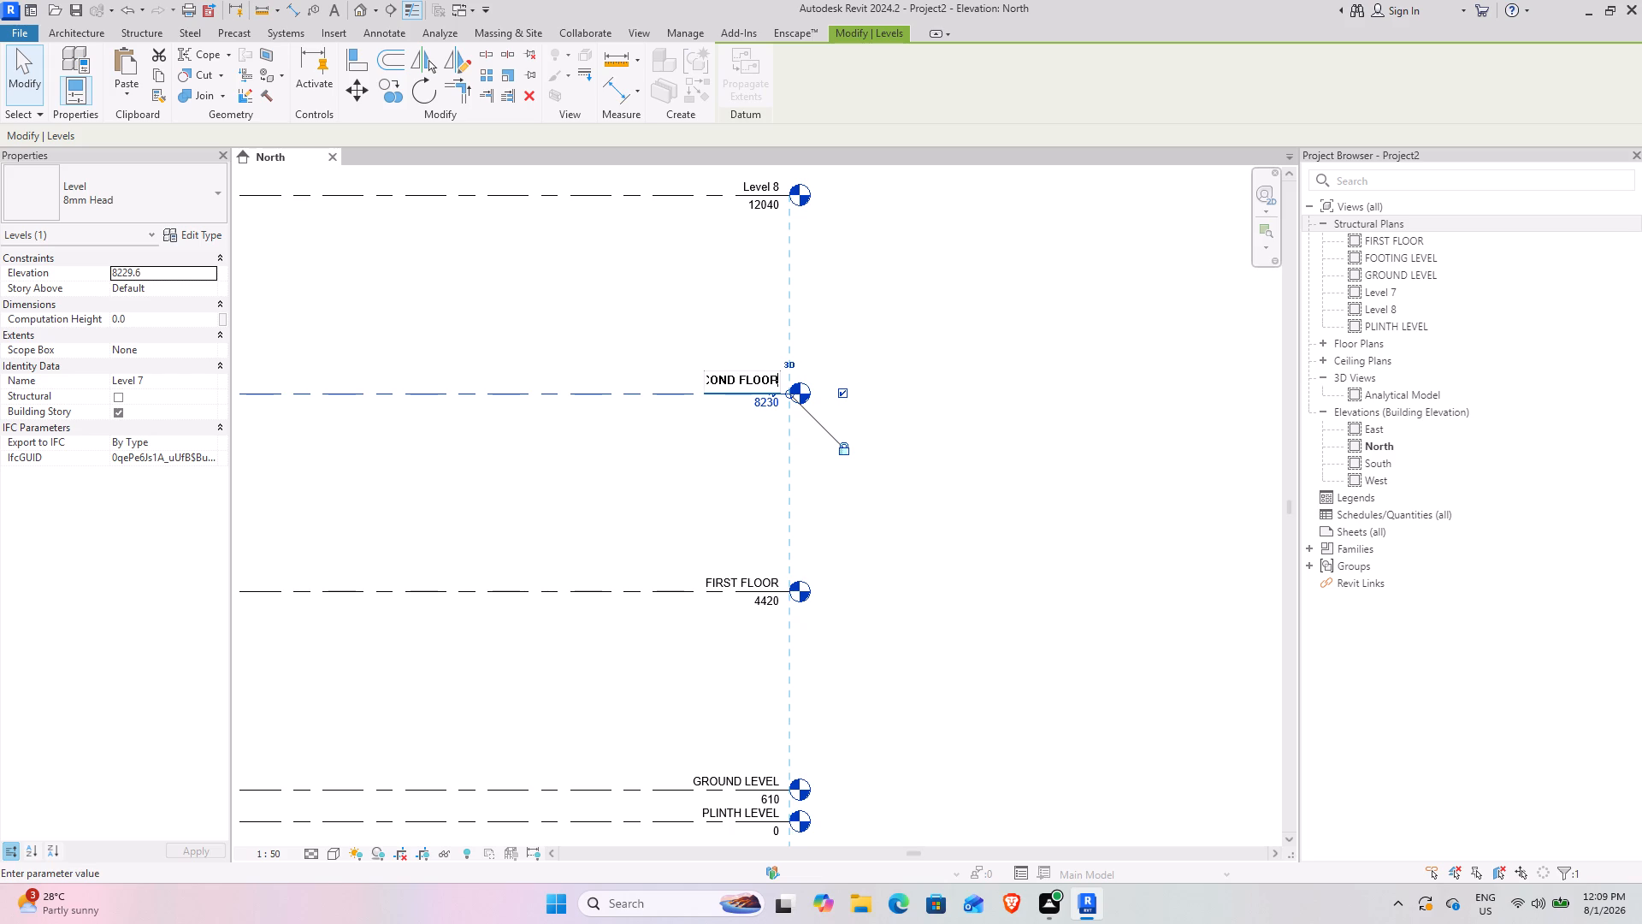
{"action": "key", "text": "Return"}
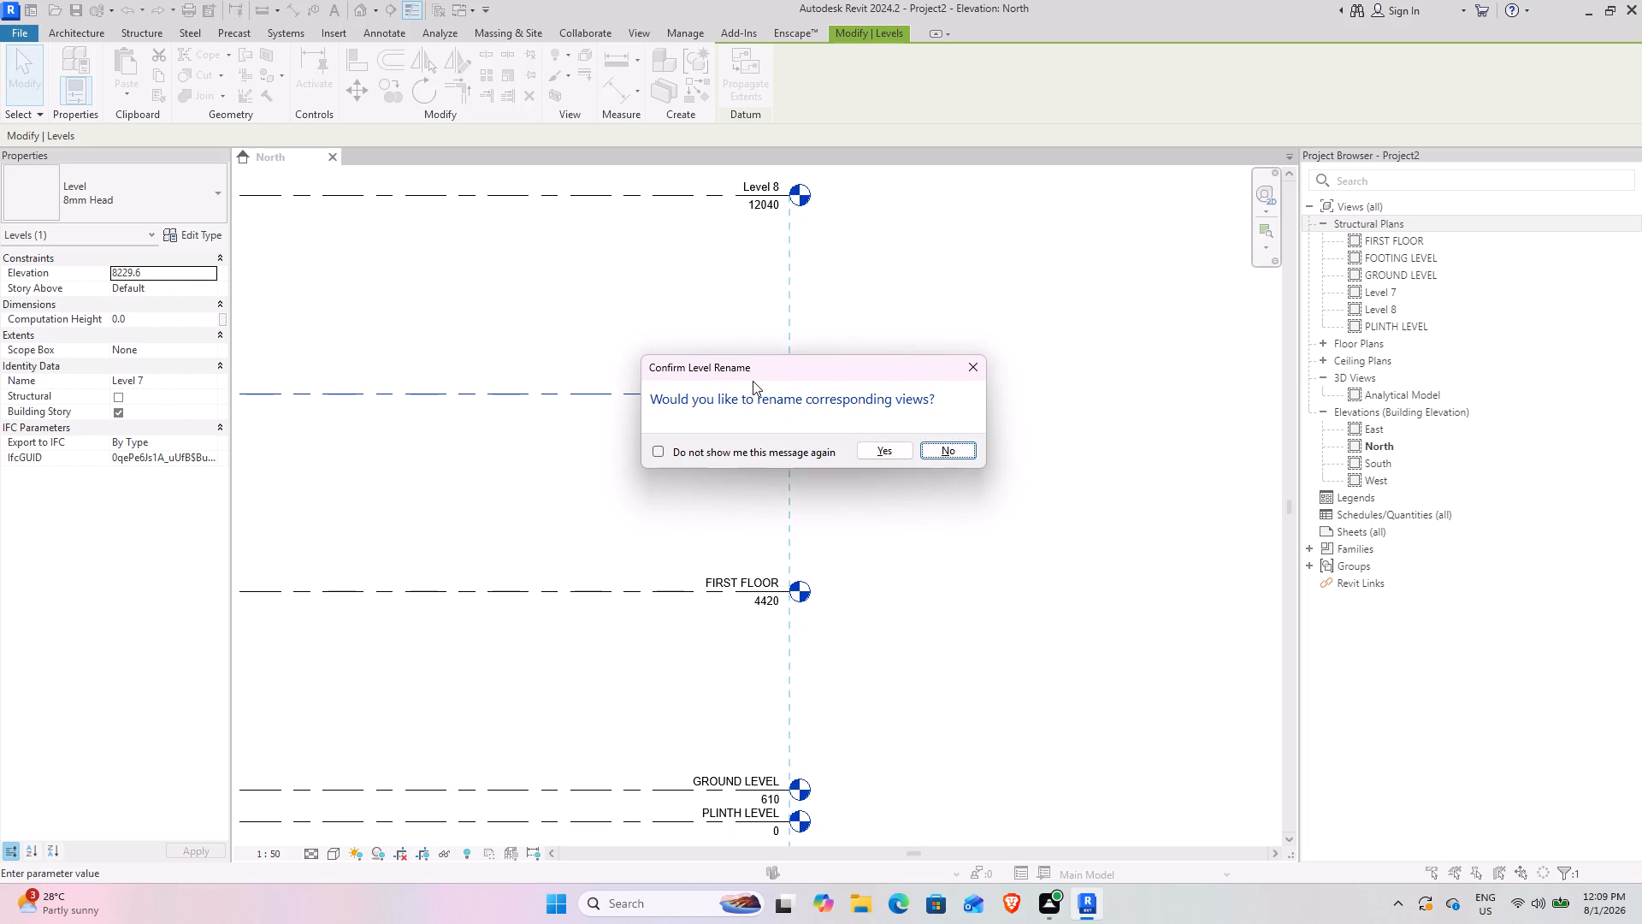
{"action": "left_click", "coordinate": [882, 453]}
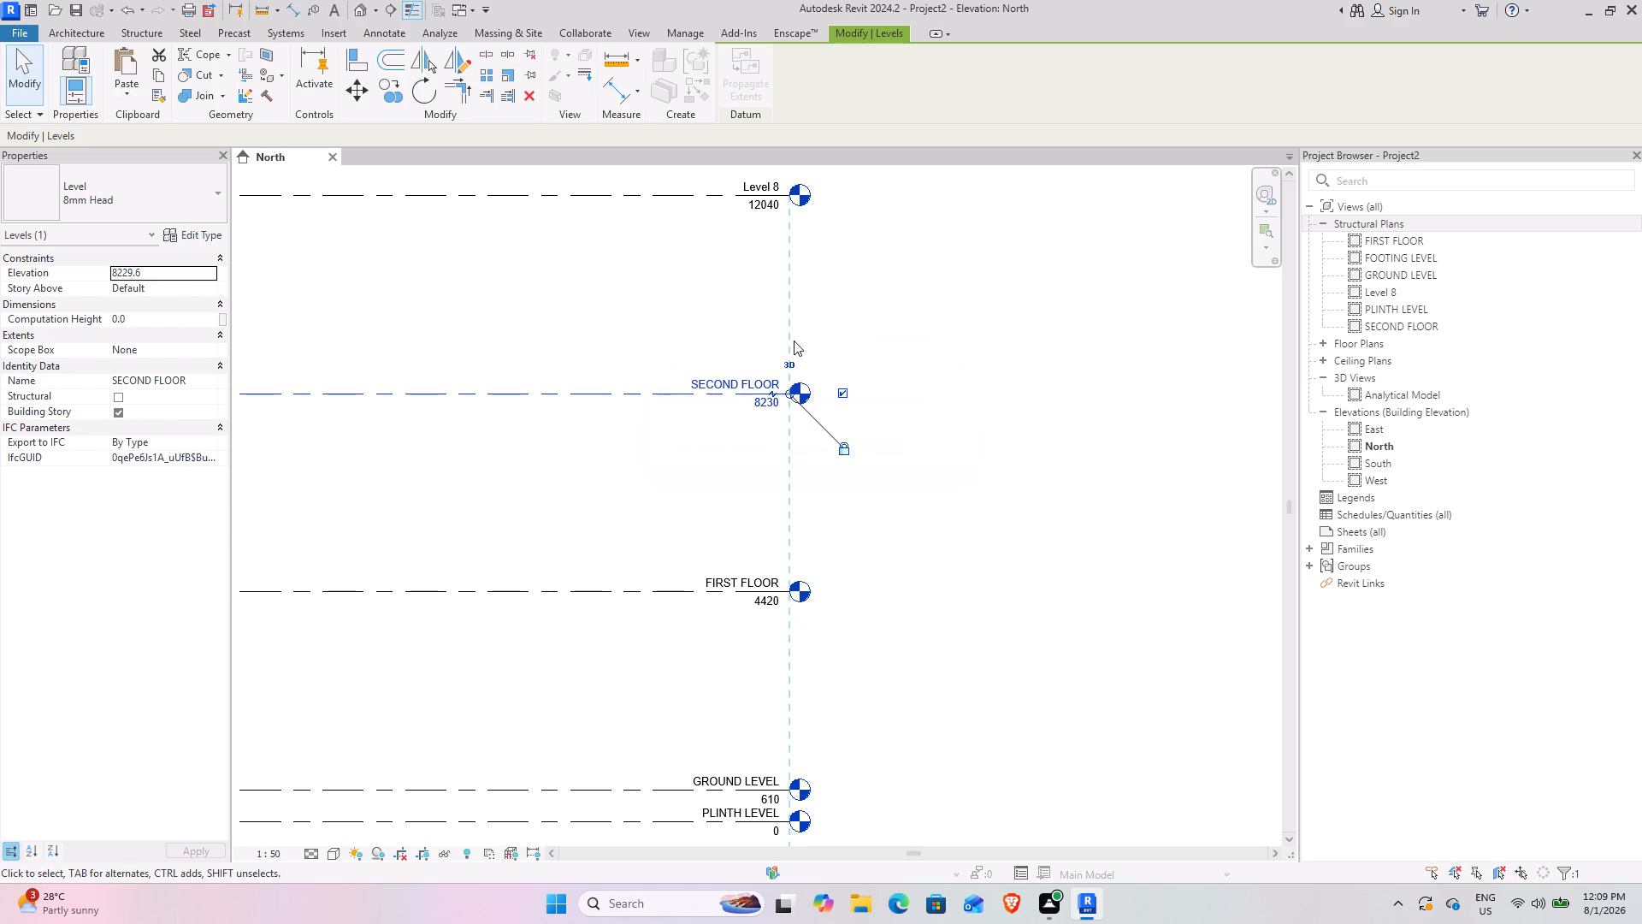
Rename Level 8, the topmost level, as ROOF and rename its corresponding views too.
{"action": "left_click", "coordinate": [742, 174]}
{"action": "left_click", "coordinate": [742, 174]}
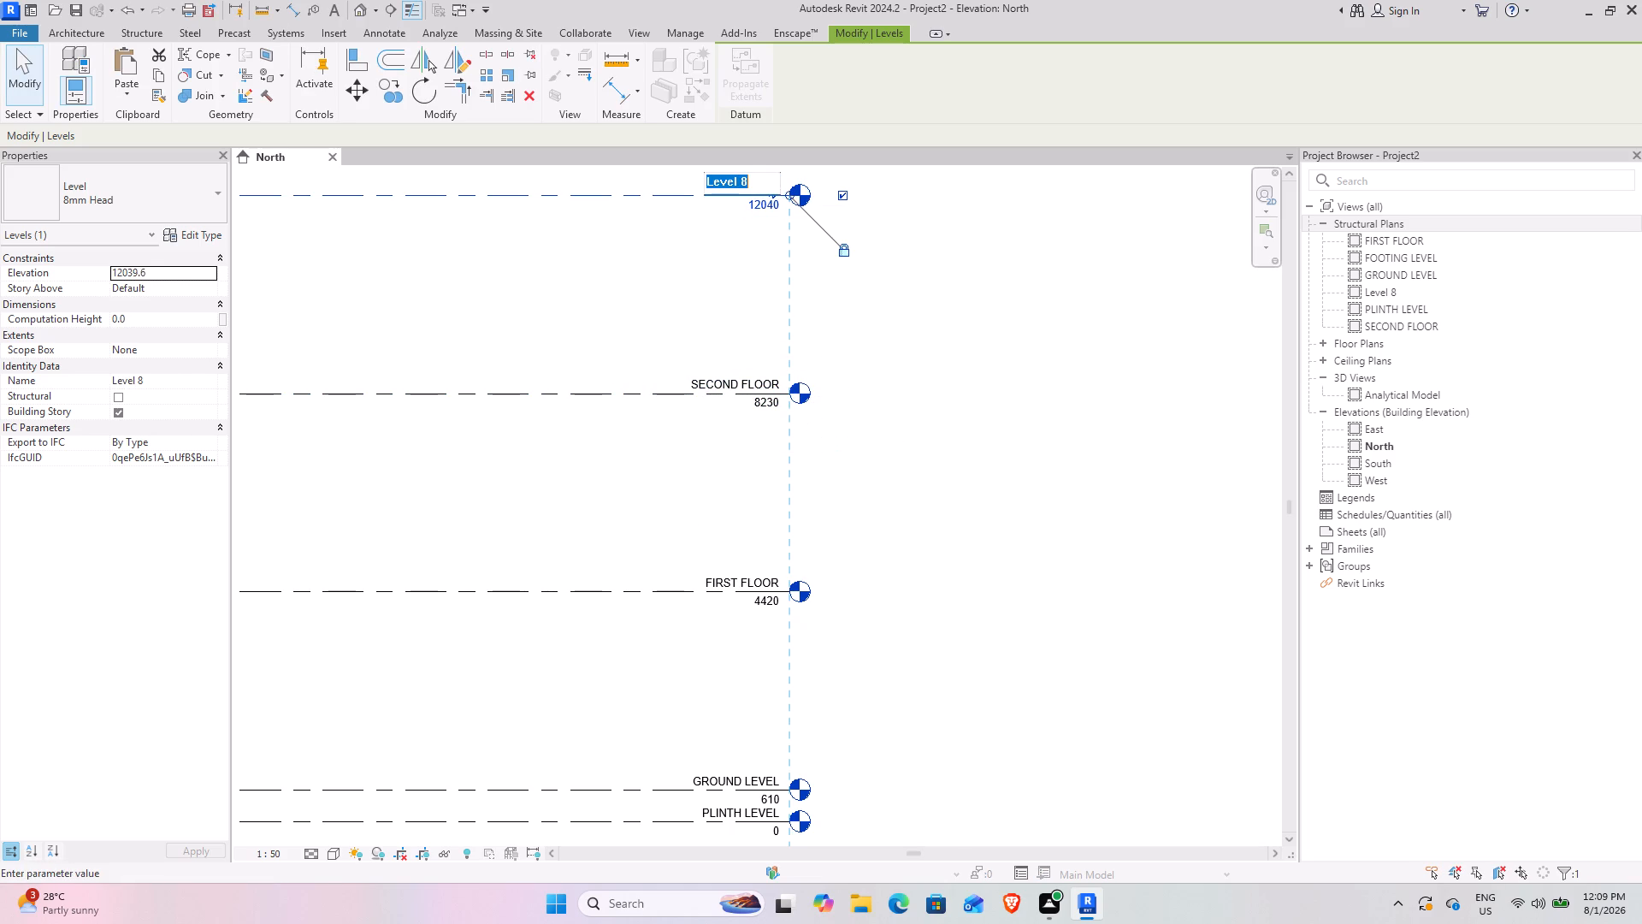
{"action": "type", "text": "ROOF"}
{"action": "key", "text": "Return"}
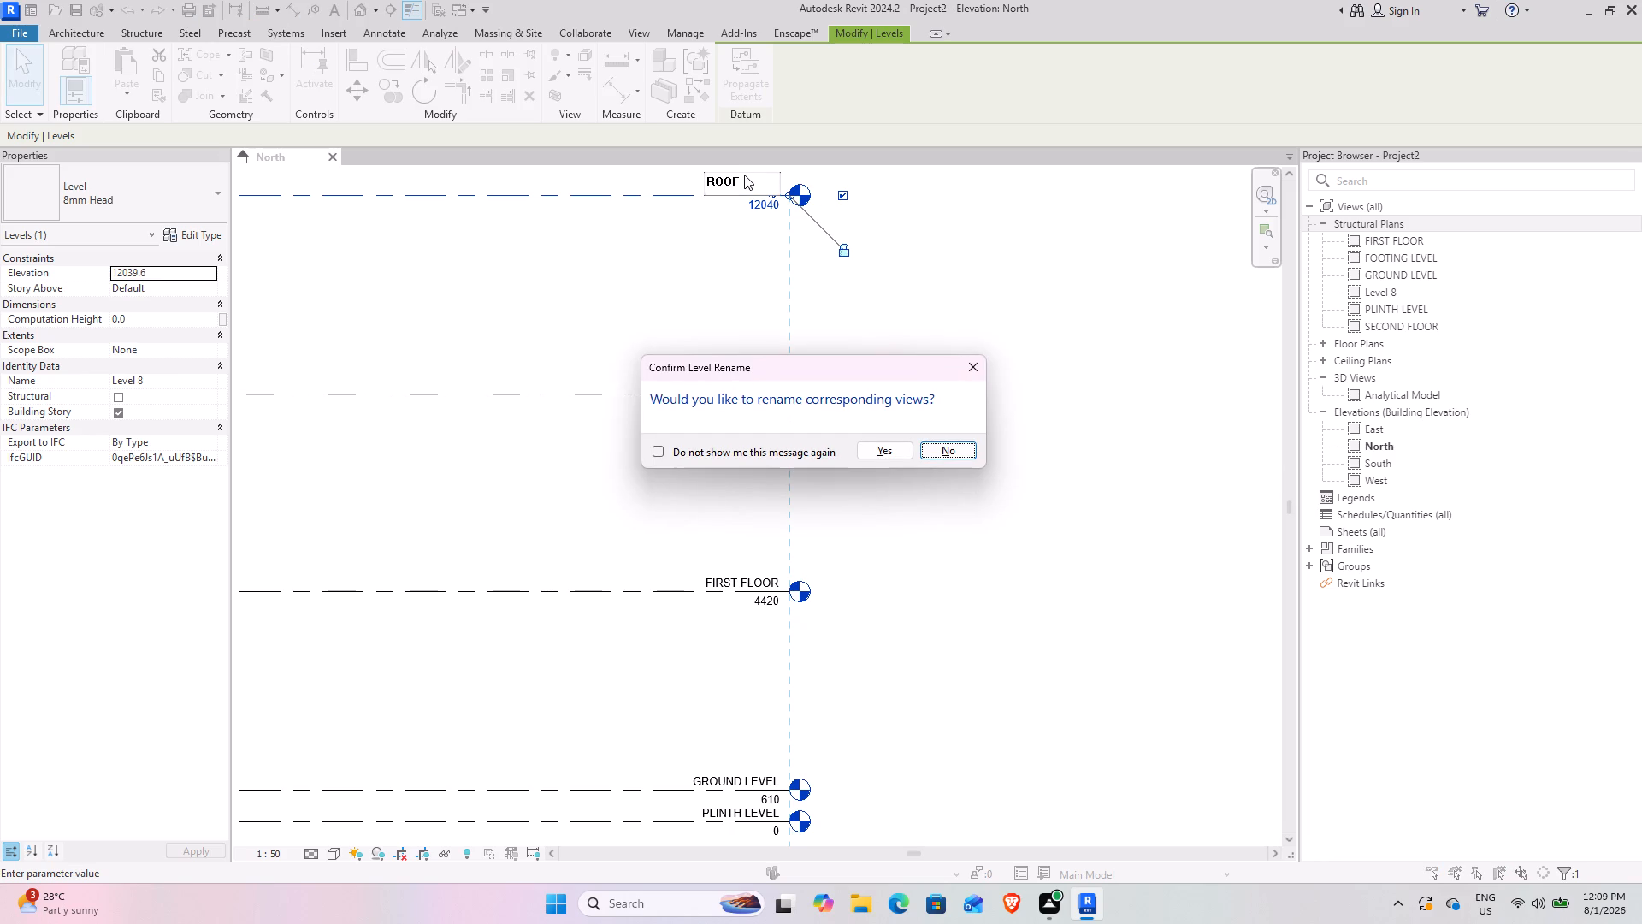
{"action": "key", "text": "Left"}
{"action": "key", "text": "Return"}
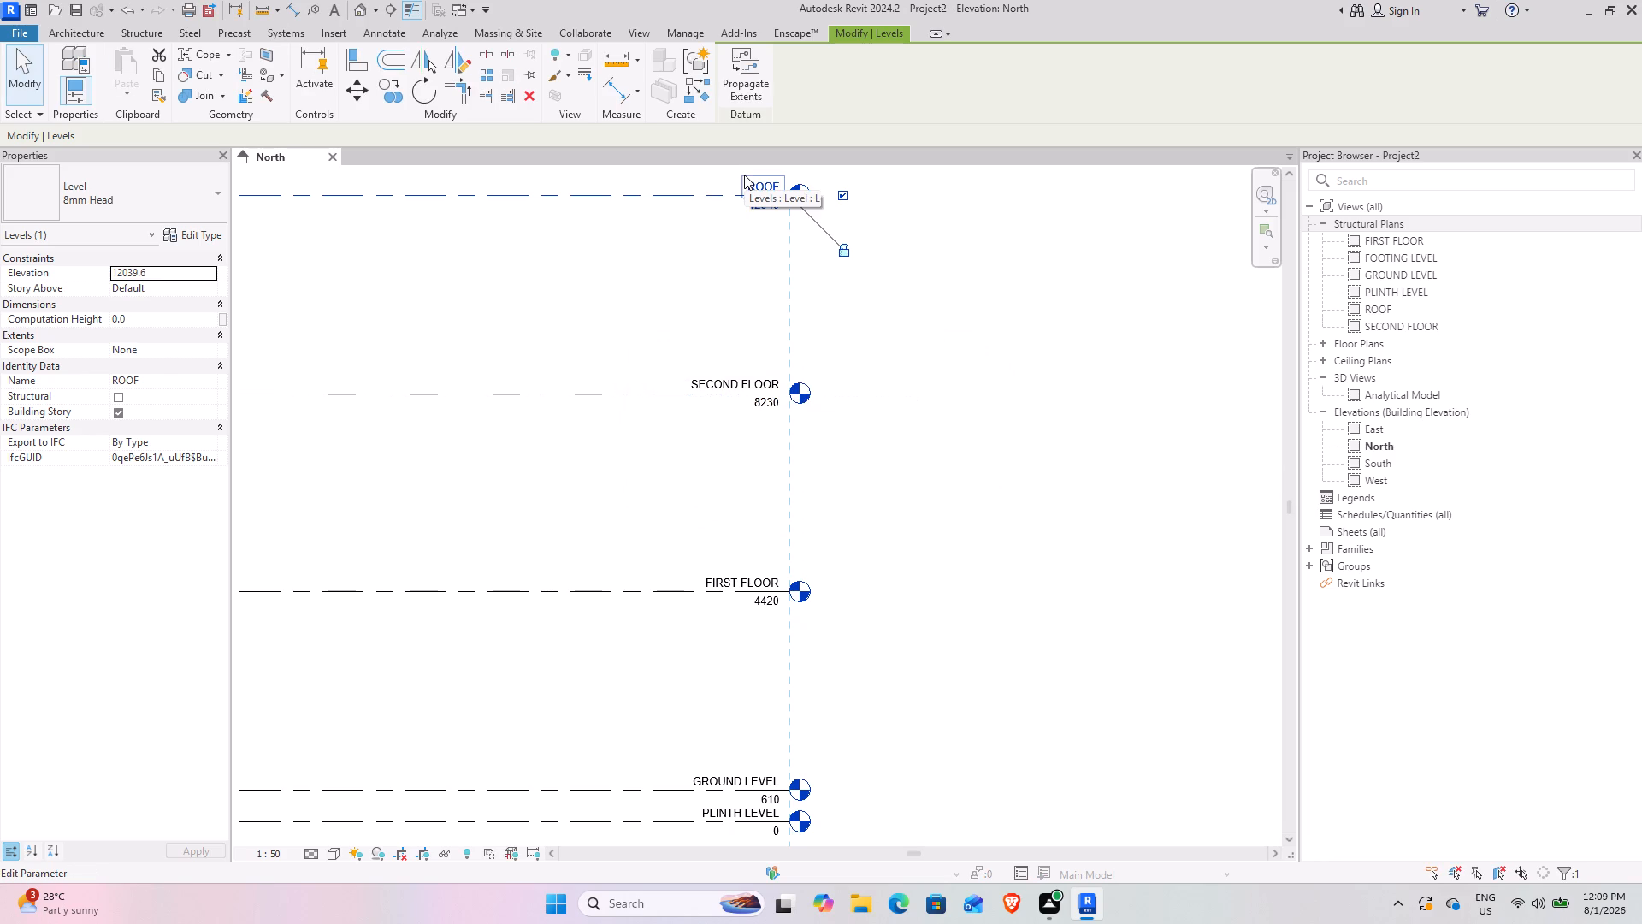
{"action": "scroll", "coordinate": [754, 363], "scroll_direction": "down", "scroll_amount": 4}
{"action": "middle_click_drag", "start_coordinate": [499, 455], "coordinate": [859, 544]}
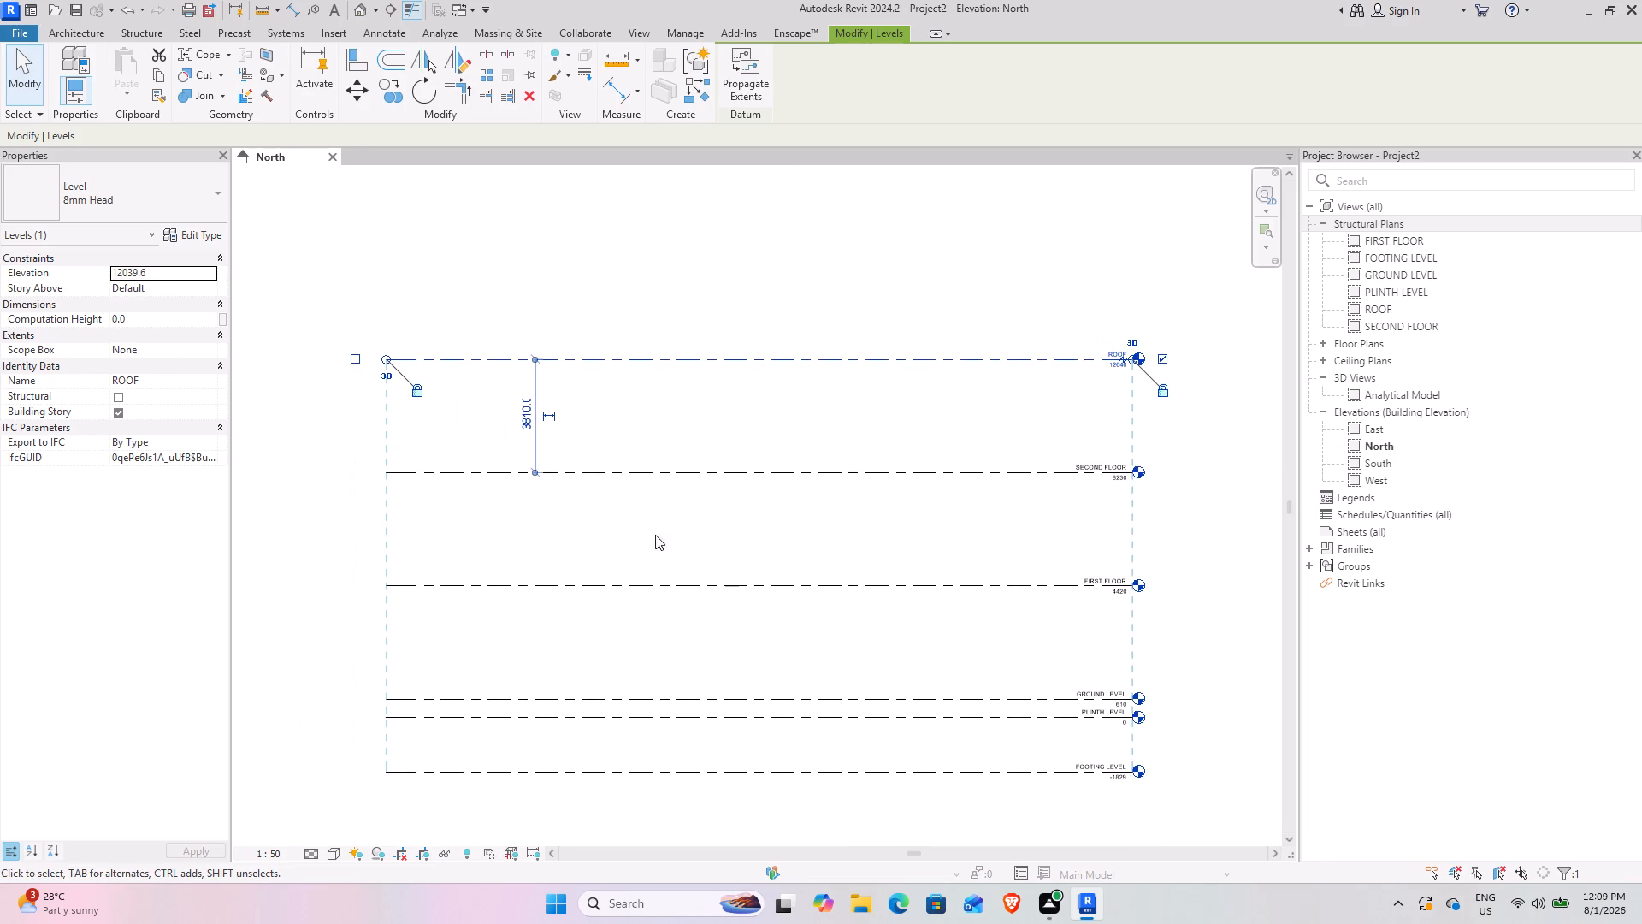
{"action": "left_click", "coordinate": [641, 525]}
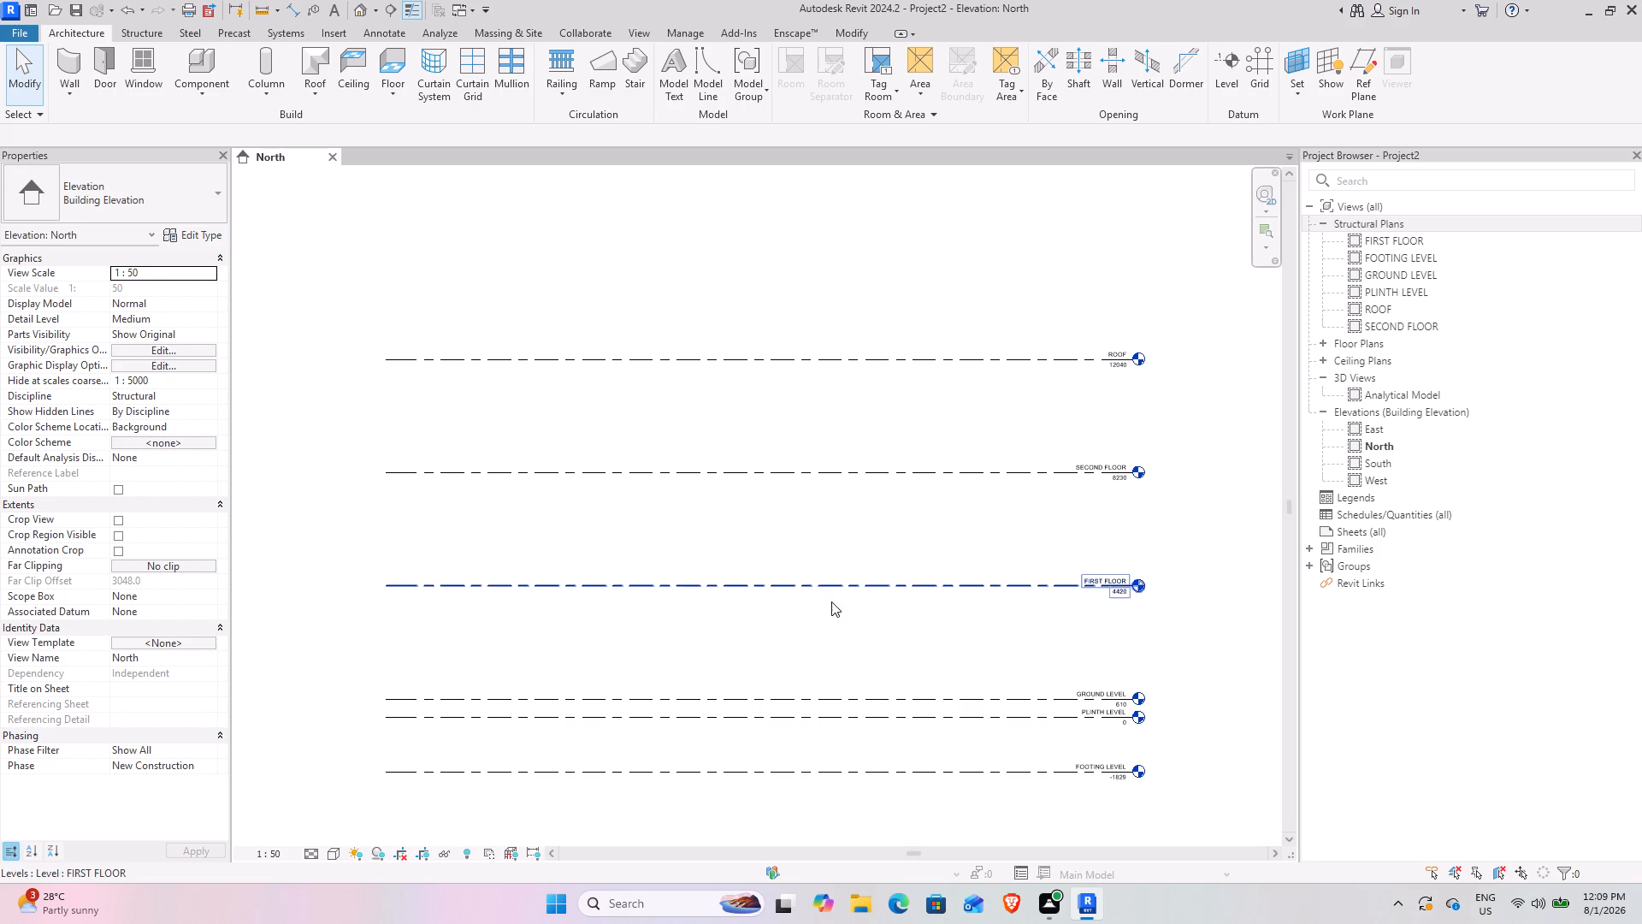
Open the FOOTING LEVEL structural plan.
{"action": "middle_click_drag", "start_coordinate": [836, 597], "coordinate": [682, 551]}
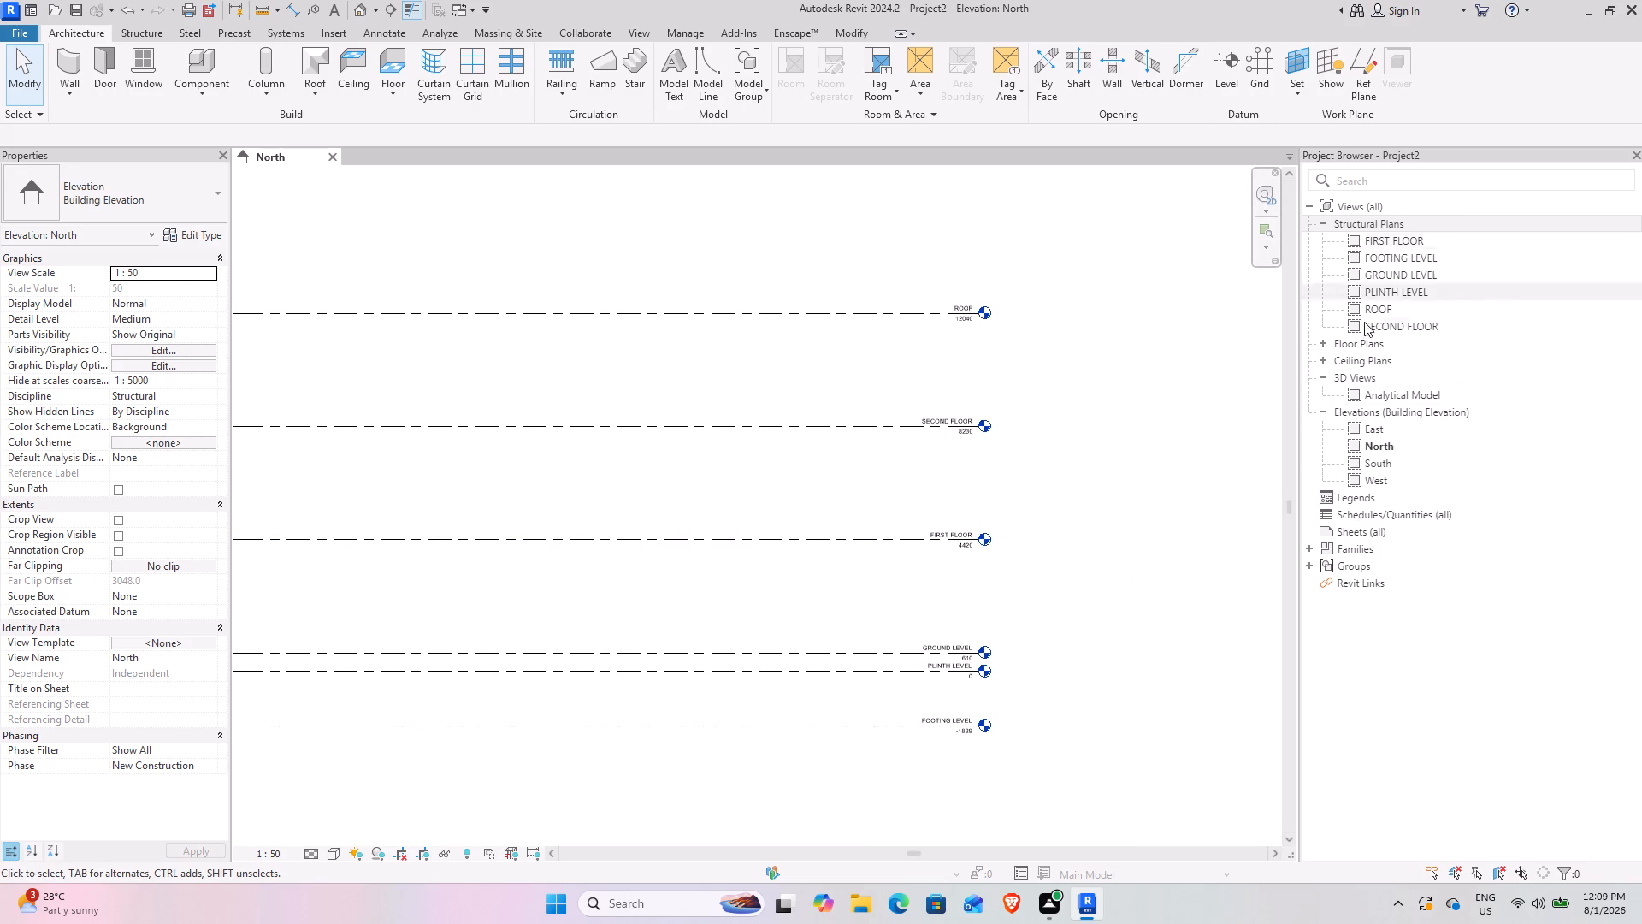
{"action": "double_click", "coordinate": [1404, 258]}
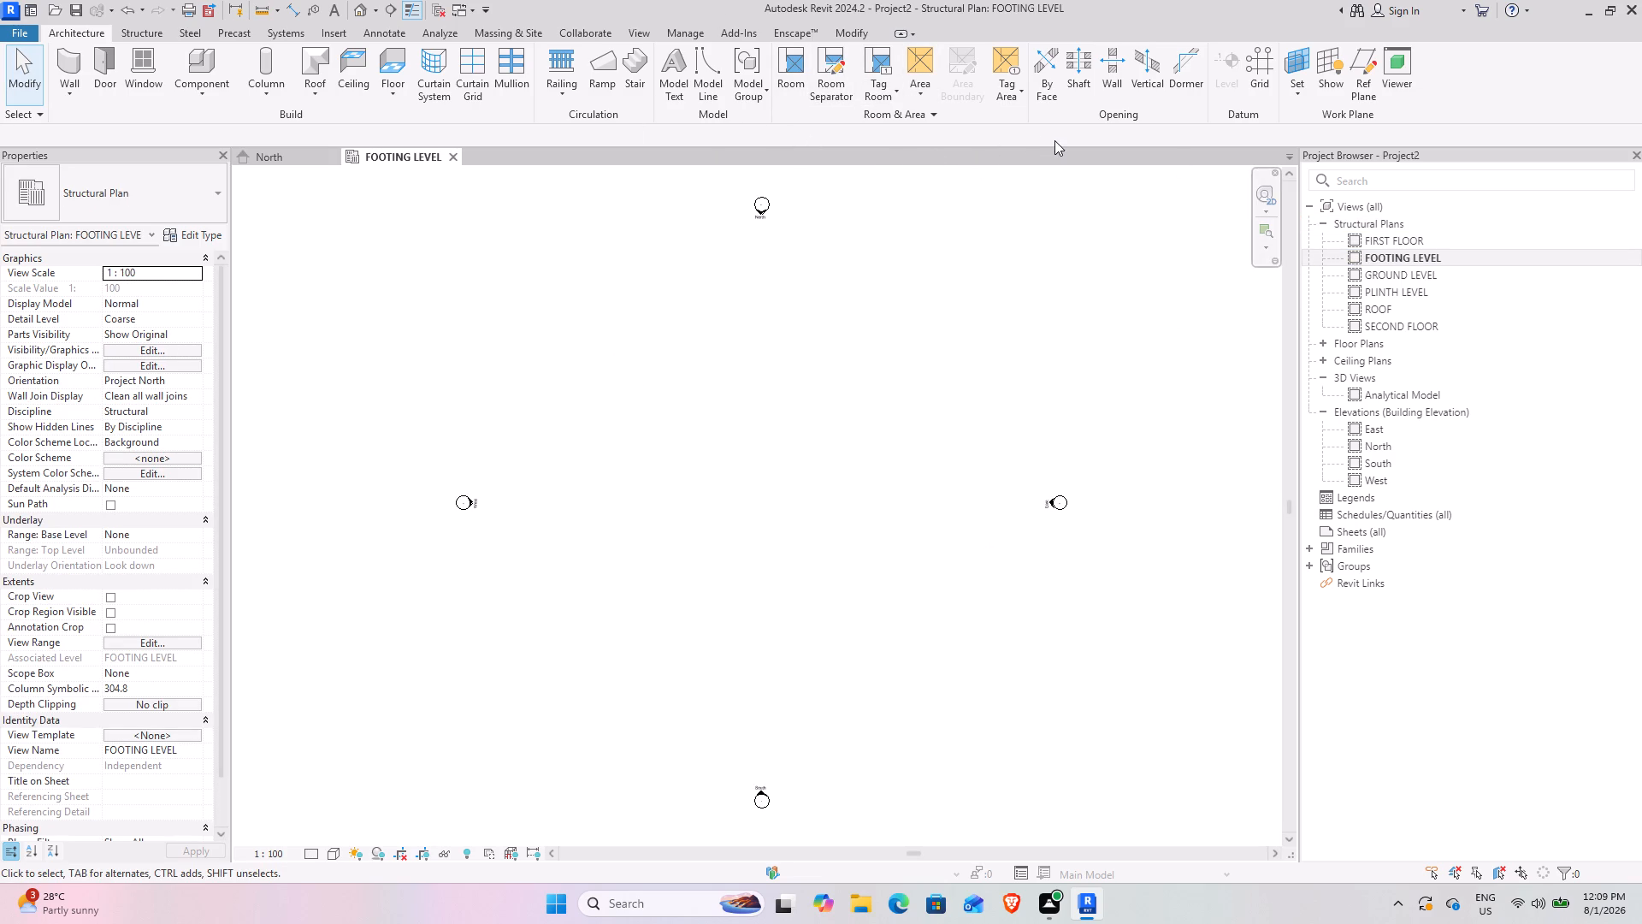
{"action": "left_click", "coordinate": [1263, 84]}
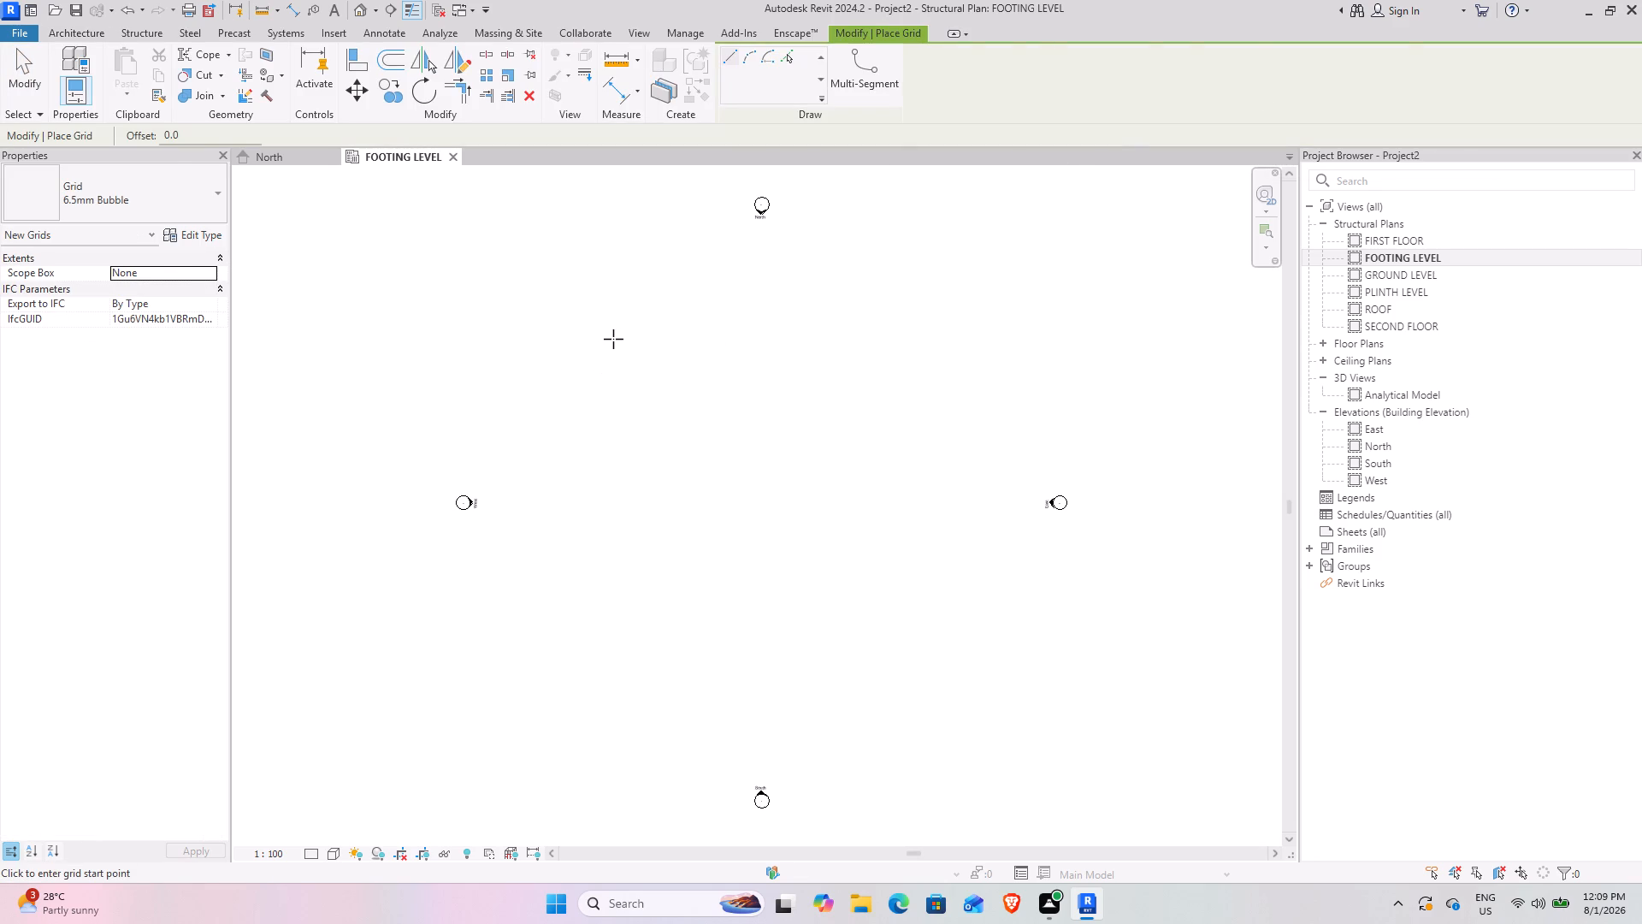
{"action": "key", "text": "Escape"}
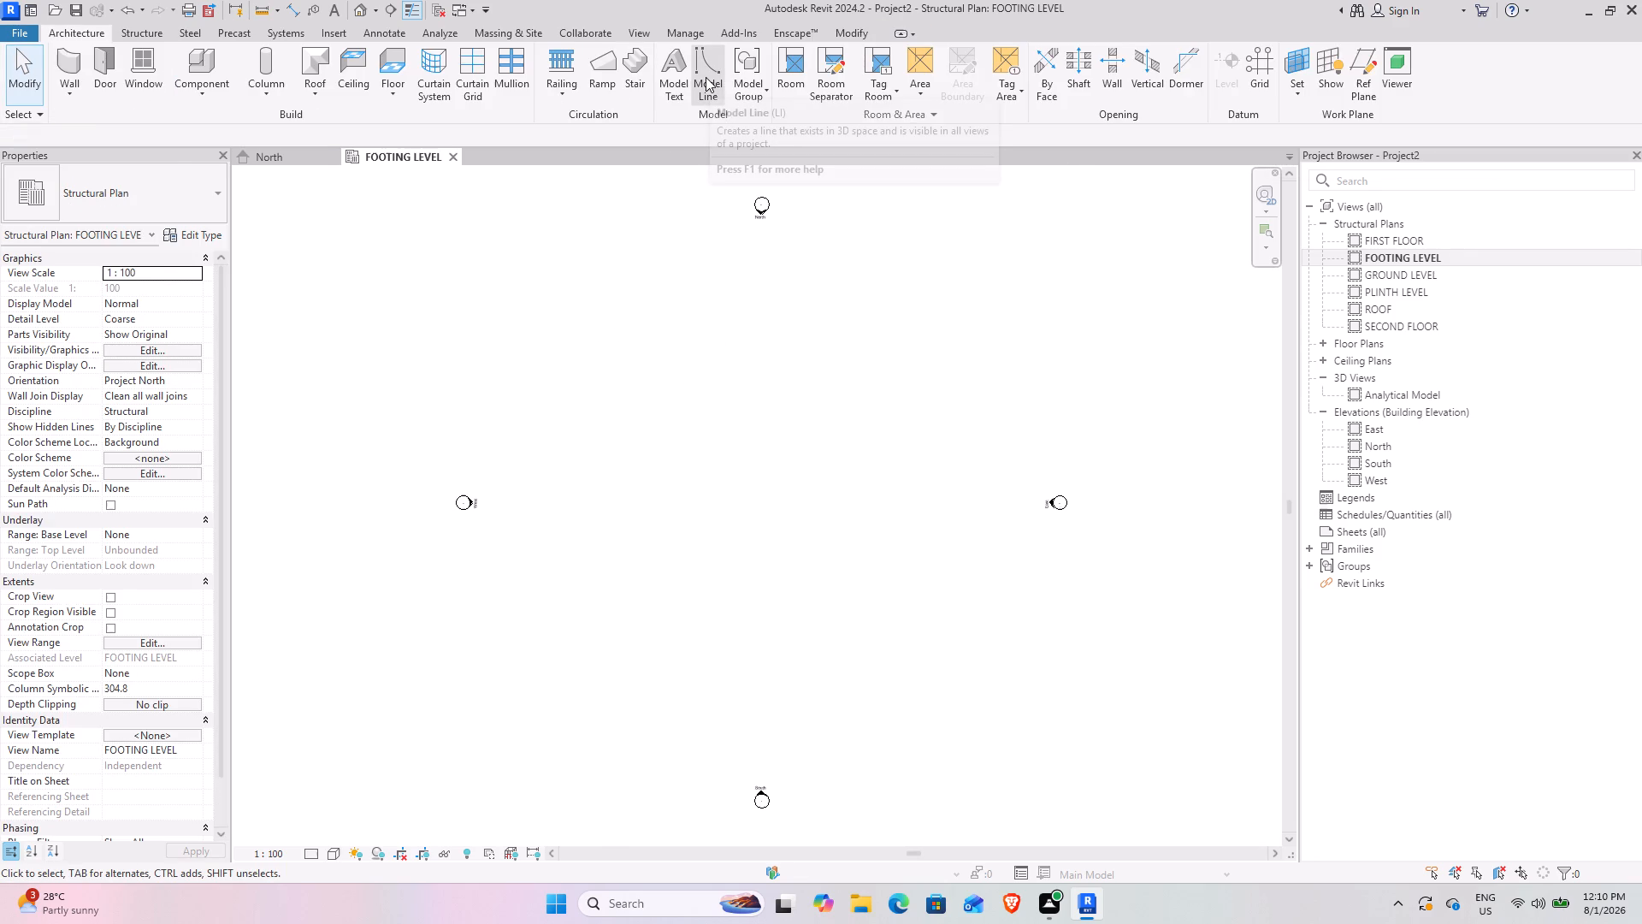
Draw a closed 45' by 45' square of model lines between the elevation markers on the footing level.
{"action": "type", "text": "LN"}
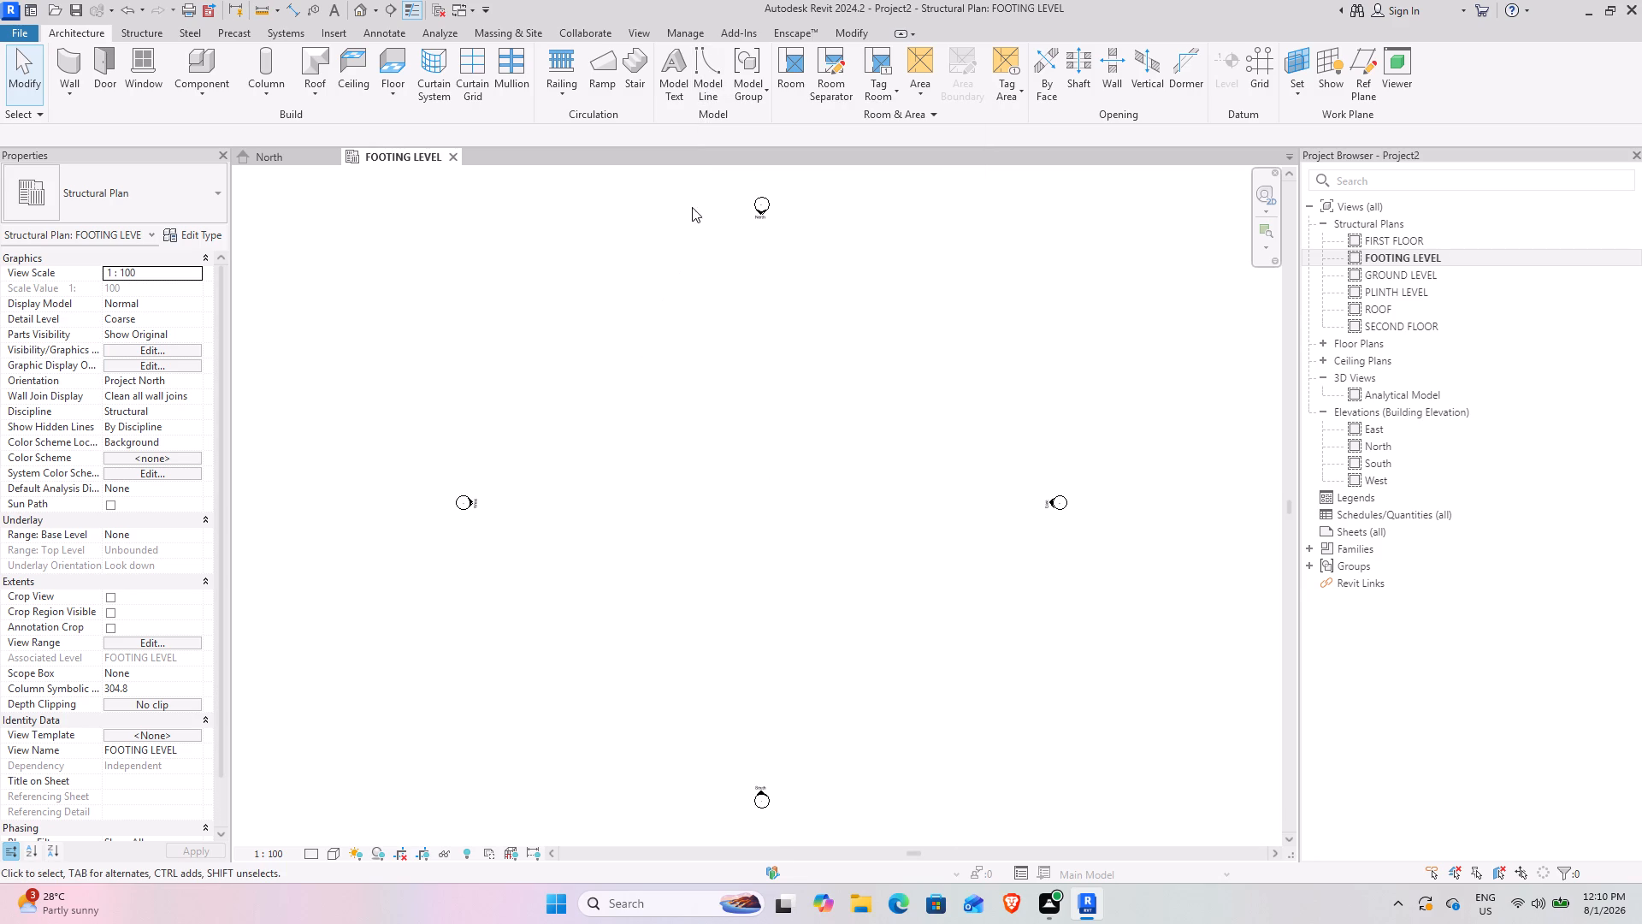
{"action": "left_click", "coordinate": [705, 85]}
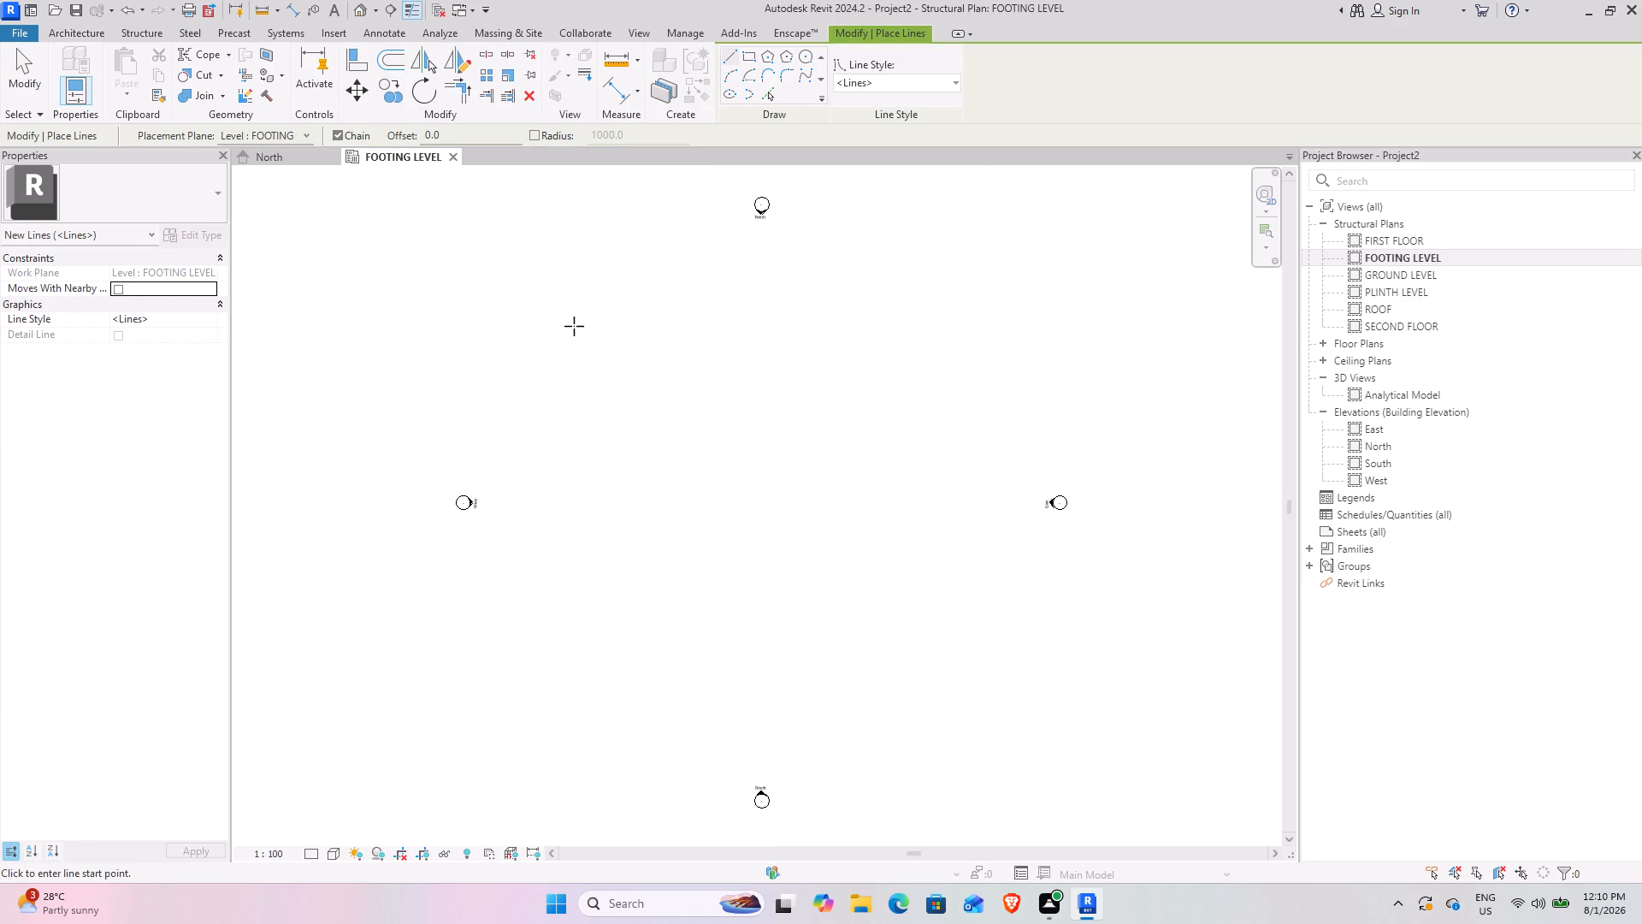
{"action": "left_click", "coordinate": [574, 326]}
{"action": "type", "text": "45'"}
{"action": "key", "text": "Return"}
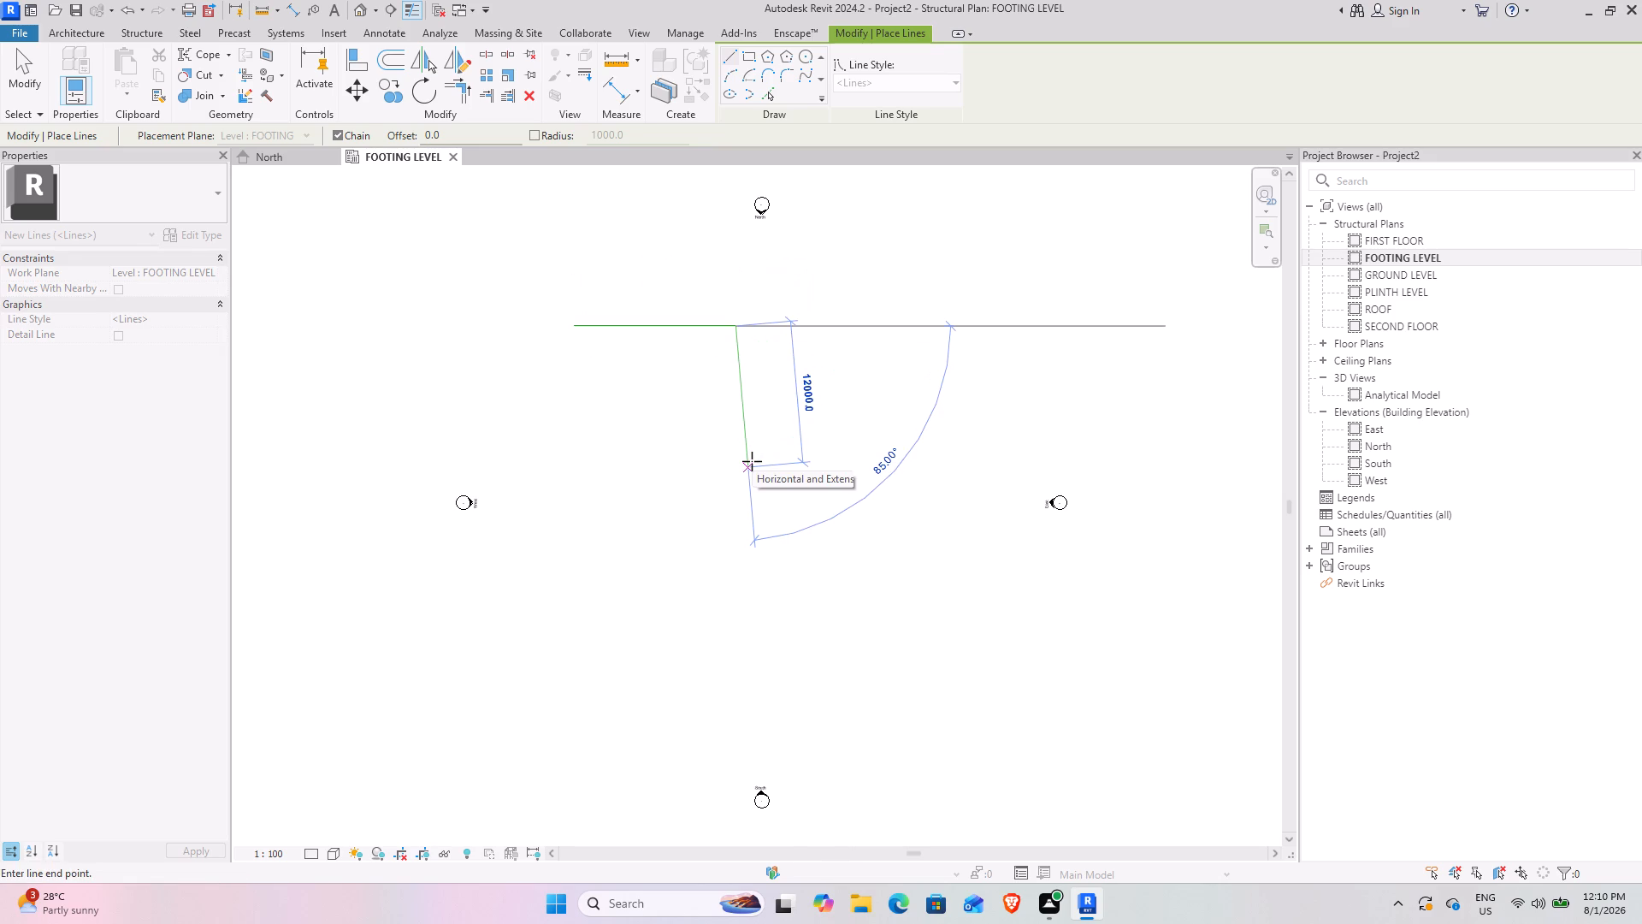
{"action": "type", "text": "45'"}
{"action": "key", "text": "Return"}
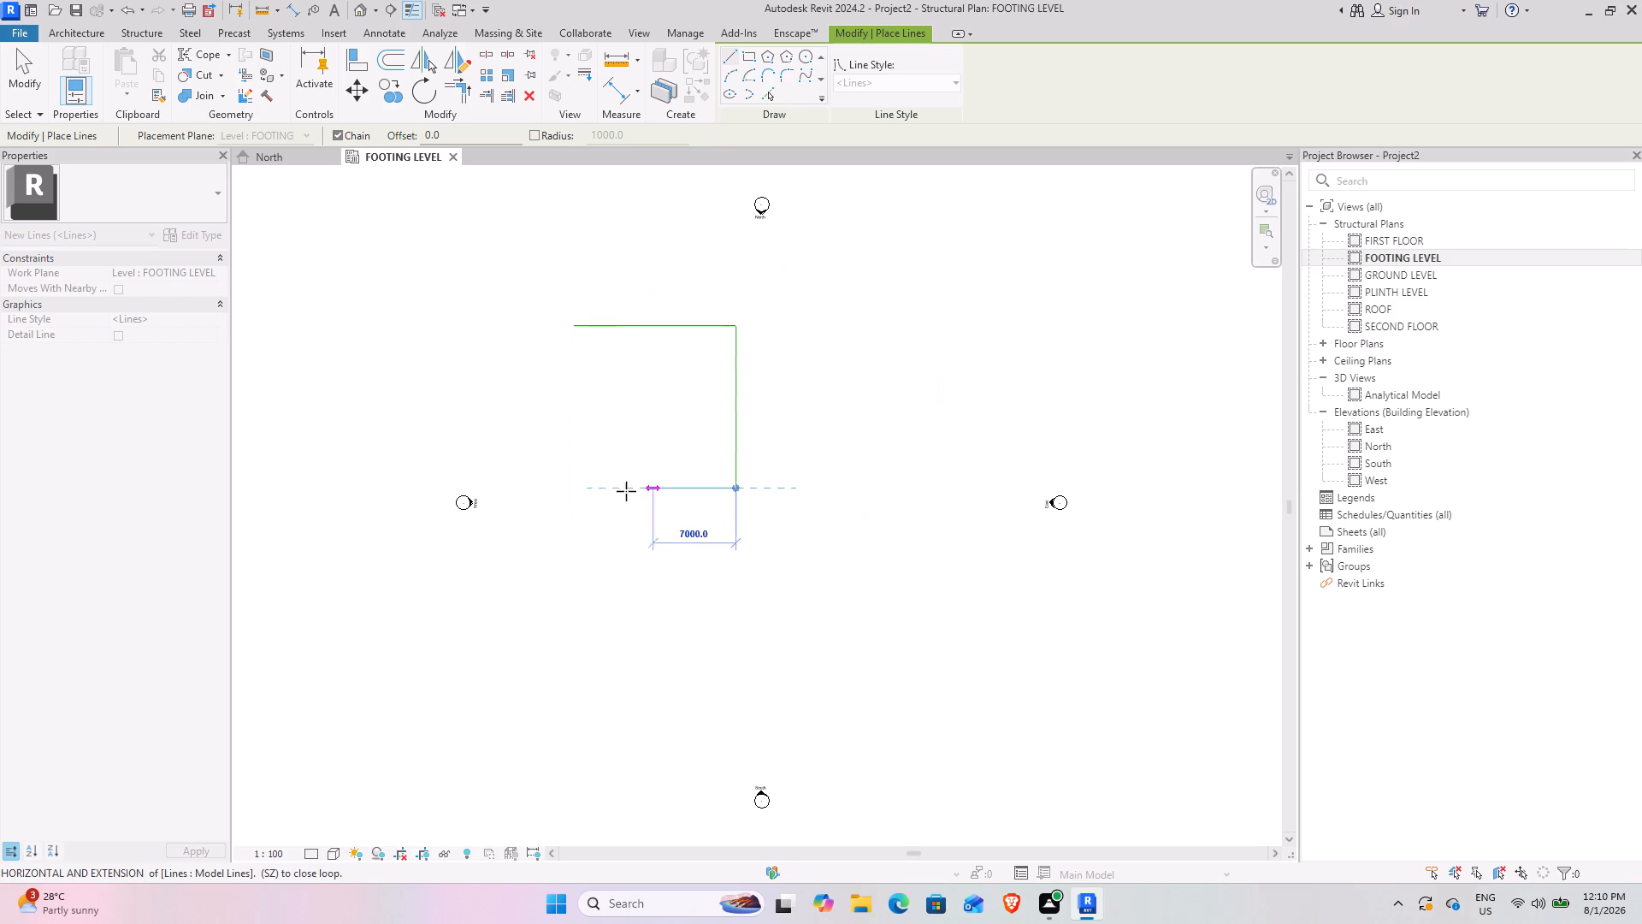
{"action": "left_click", "coordinate": [573, 495]}
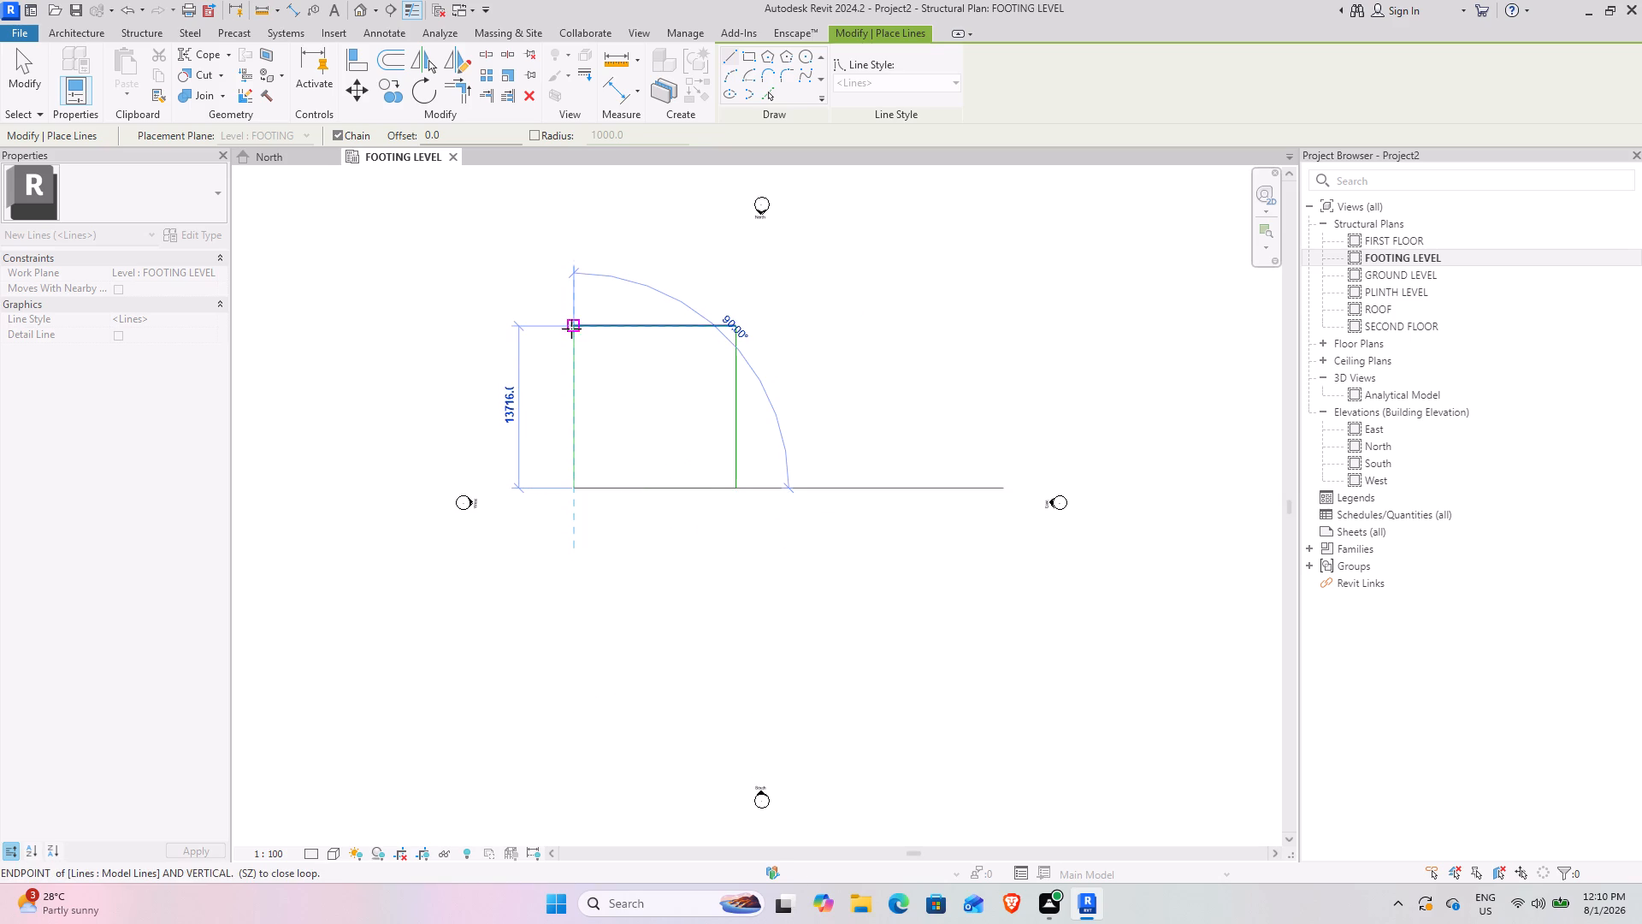
{"action": "left_click", "coordinate": [571, 332]}
{"action": "left_click", "coordinate": [14, 66]}
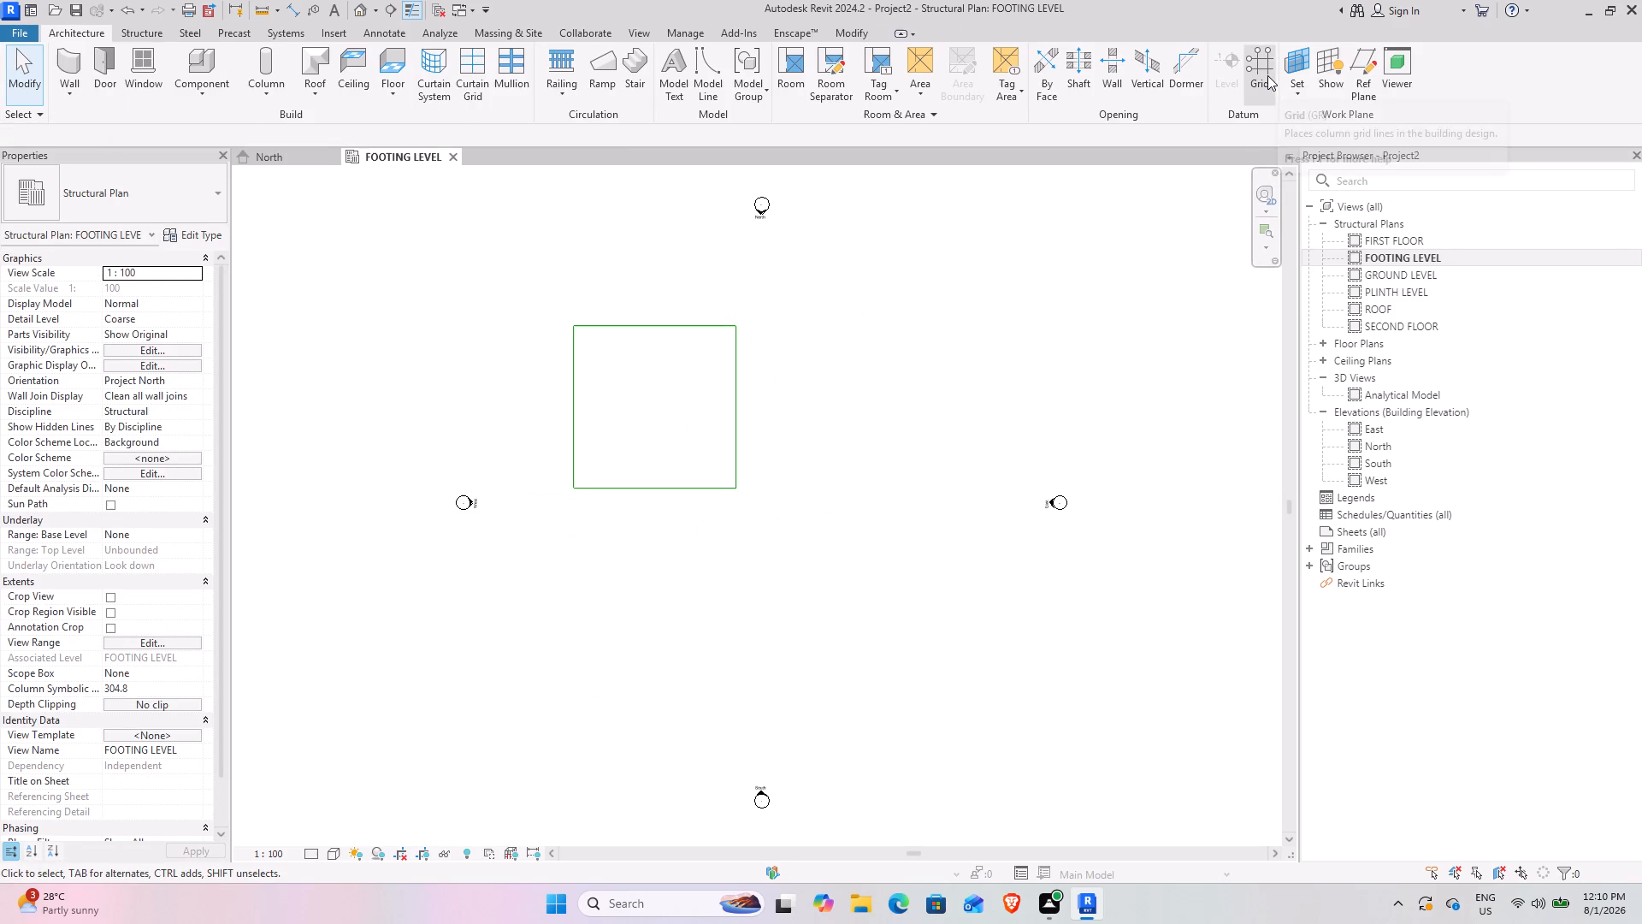
Place five vertical grids with Pick Lines at a 10' offset, starting from the square's left edge and each picked from the previous grid.
{"action": "left_click", "coordinate": [1267, 75]}
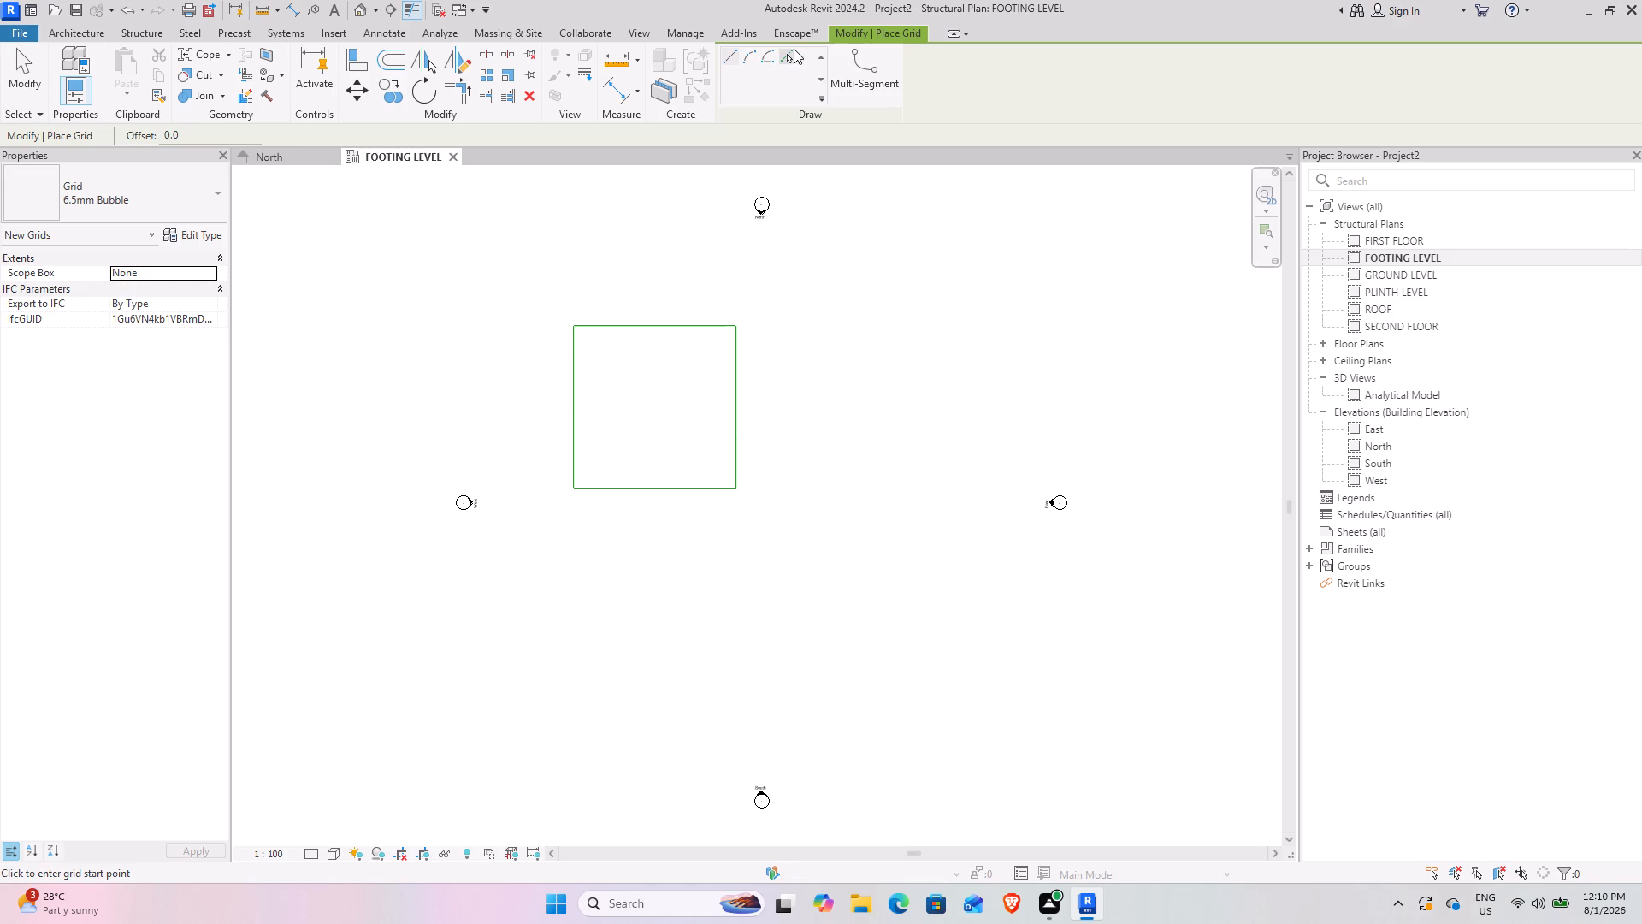
{"action": "left_click", "coordinate": [794, 49]}
{"action": "left_click_drag", "start_coordinate": [190, 136], "coordinate": [61, 146]}
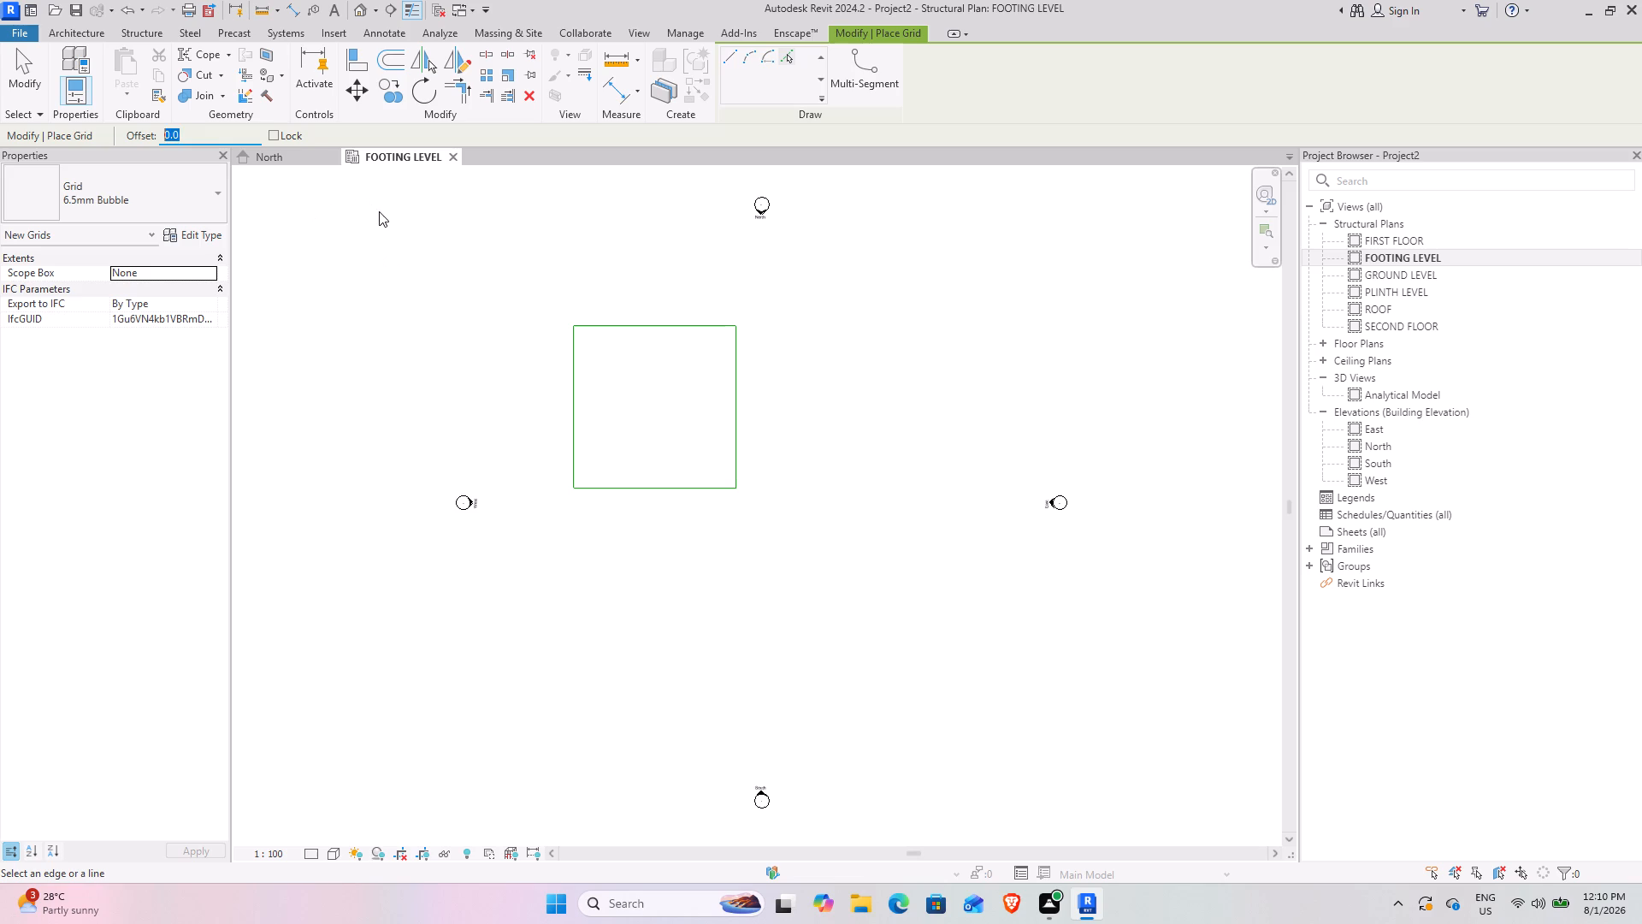
{"action": "type", "text": "10;"}
{"action": "key", "text": "BackSpace"}
{"action": "key", "text": "apostrophe"}
{"action": "key", "text": "Return"}
{"action": "scroll", "coordinate": [612, 289], "scroll_direction": "up", "scroll_amount": 6}
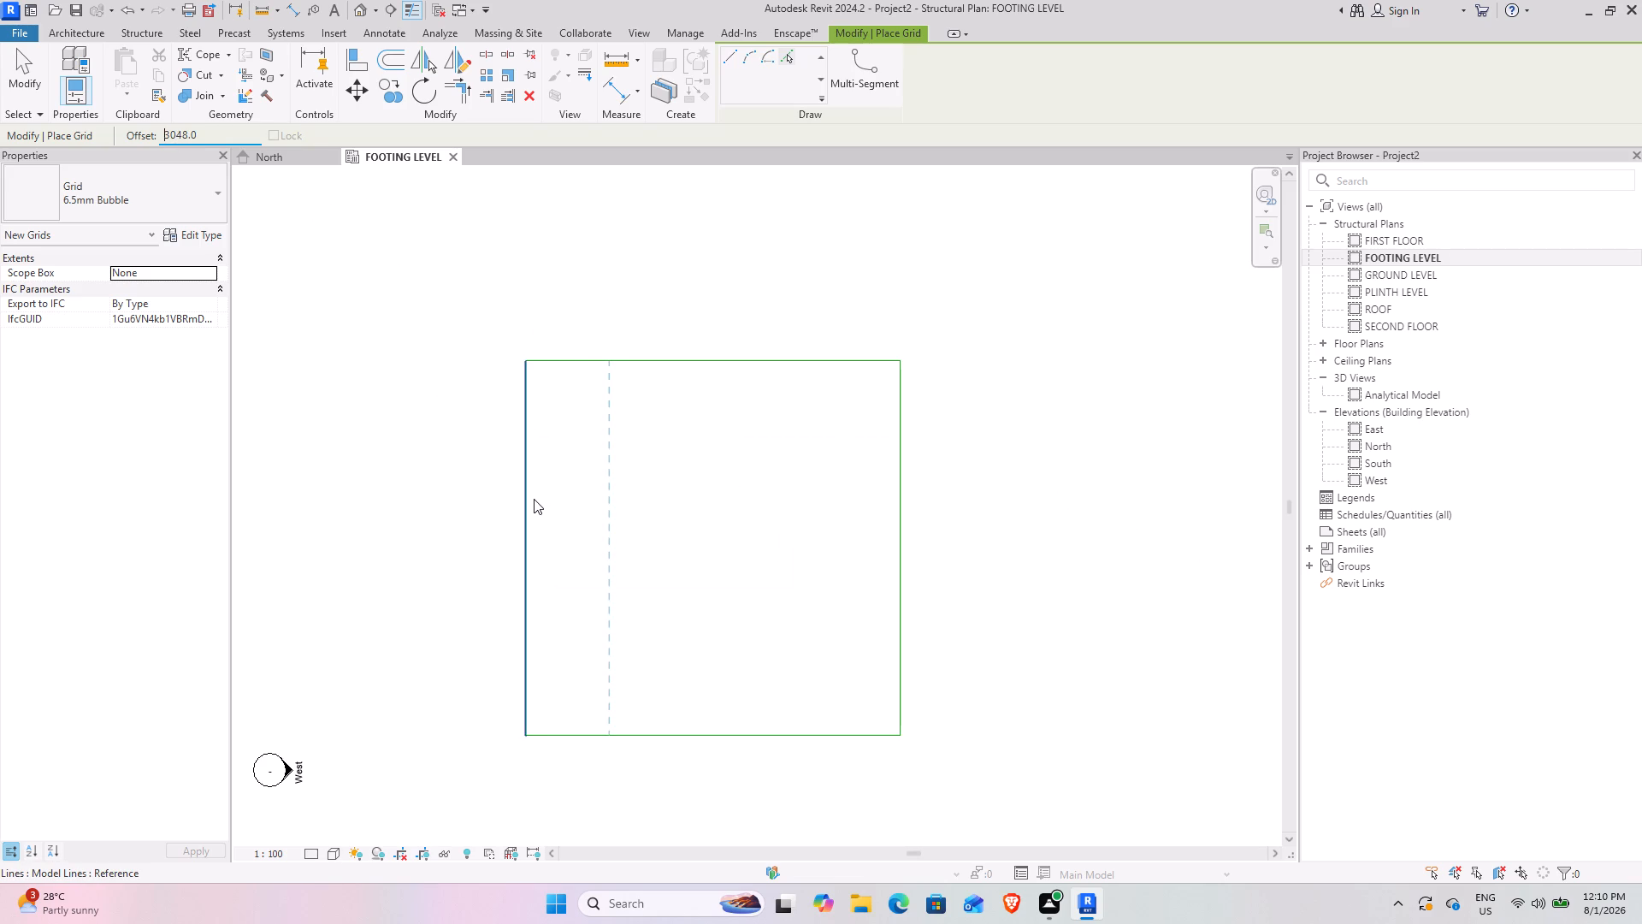
{"action": "left_click", "coordinate": [534, 499]}
{"action": "left_click", "coordinate": [613, 492]}
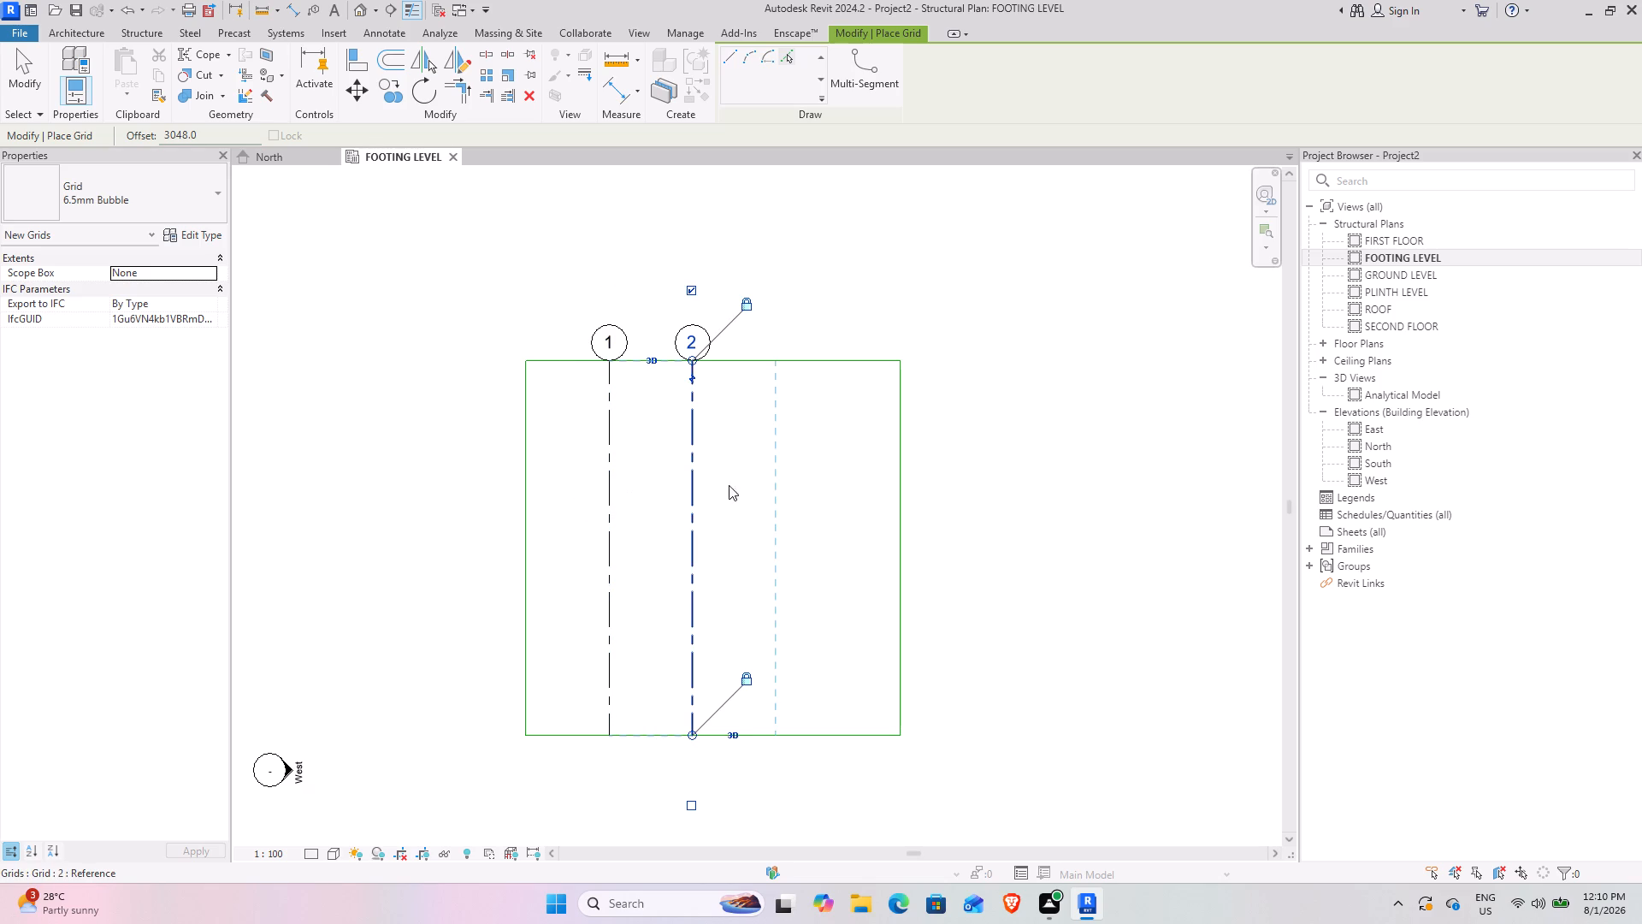
{"action": "left_click", "coordinate": [695, 485]}
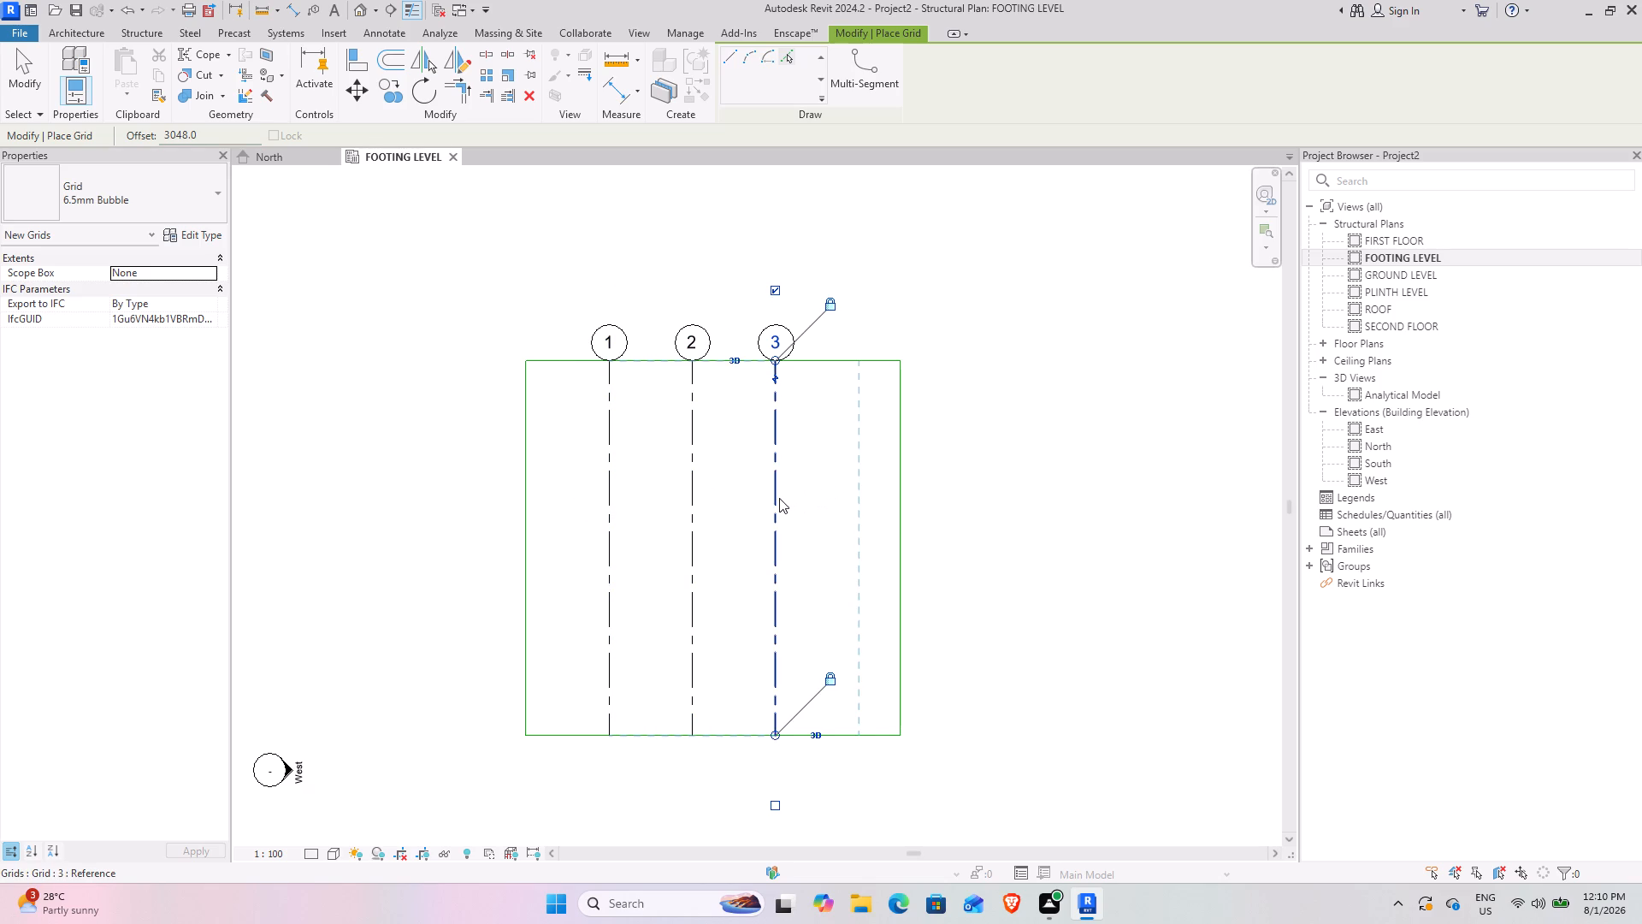
{"action": "left_click", "coordinate": [779, 498]}
{"action": "left_click", "coordinate": [862, 495]}
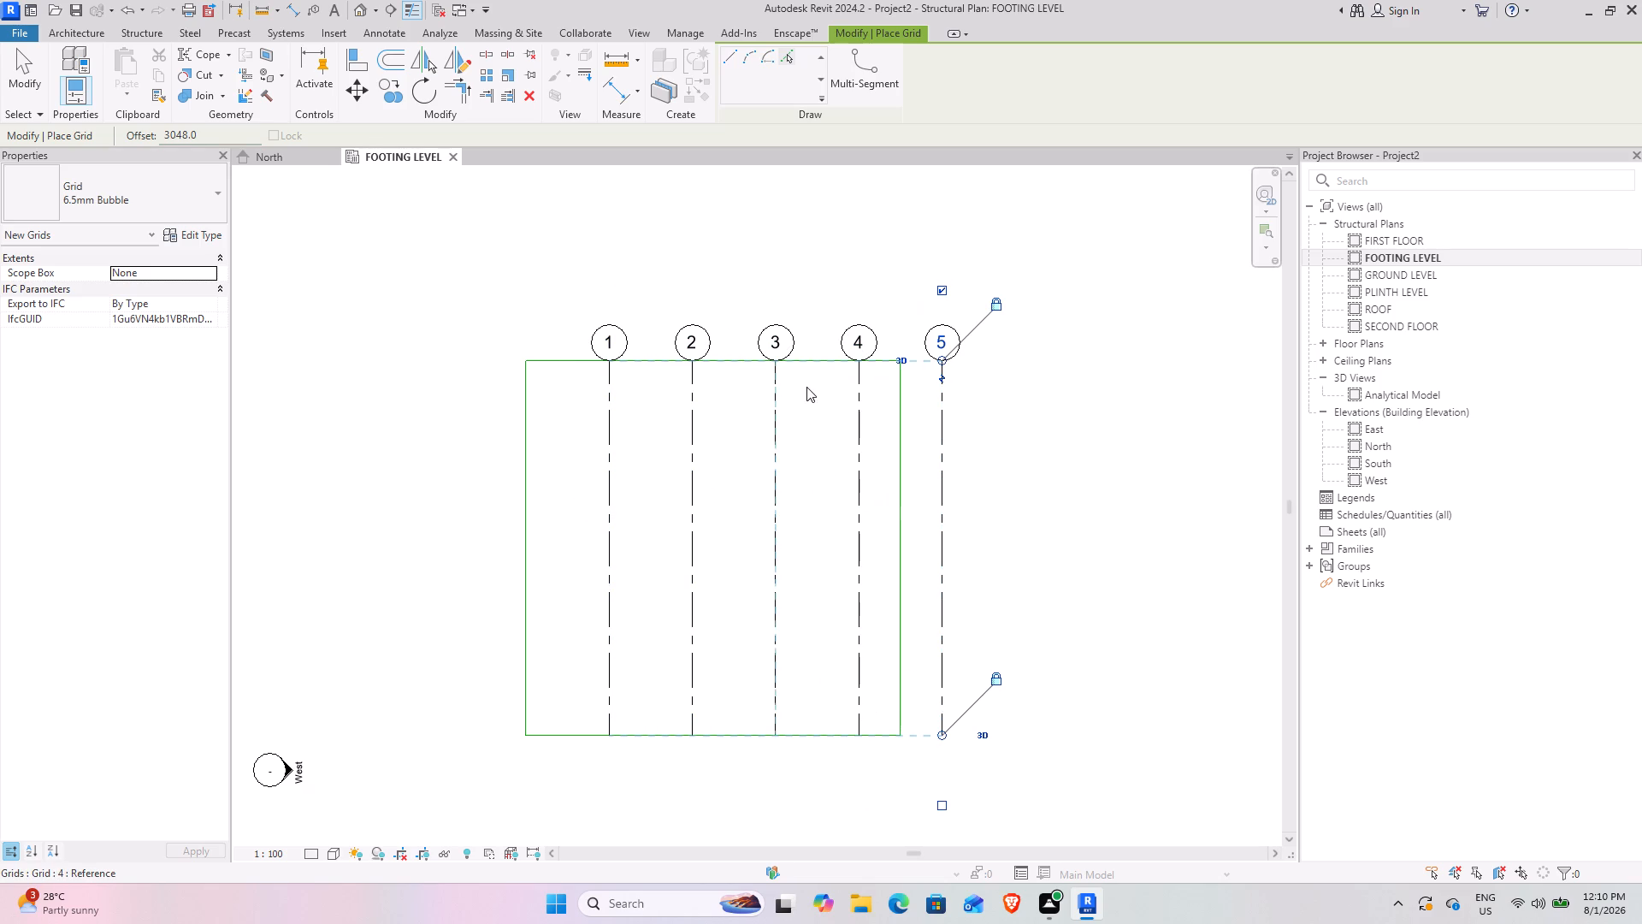
Place five horizontal grids at the same 10' offset, starting downward from the square's top edge and each picked from the previous grid.
{"action": "left_click", "coordinate": [803, 367]}
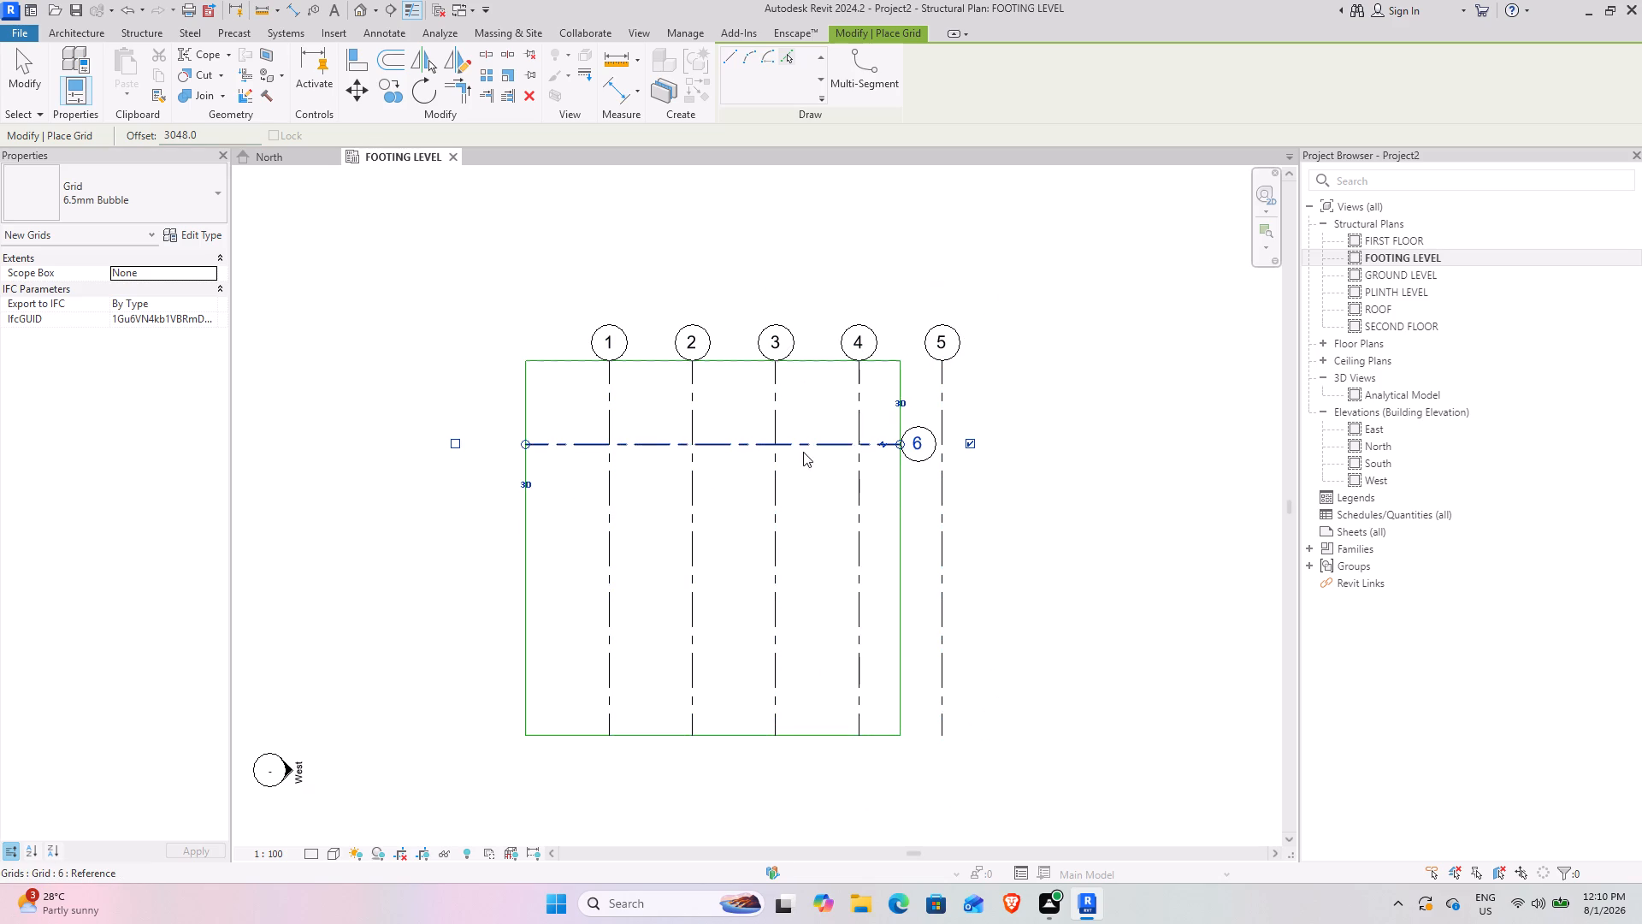
{"action": "left_click", "coordinate": [806, 451]}
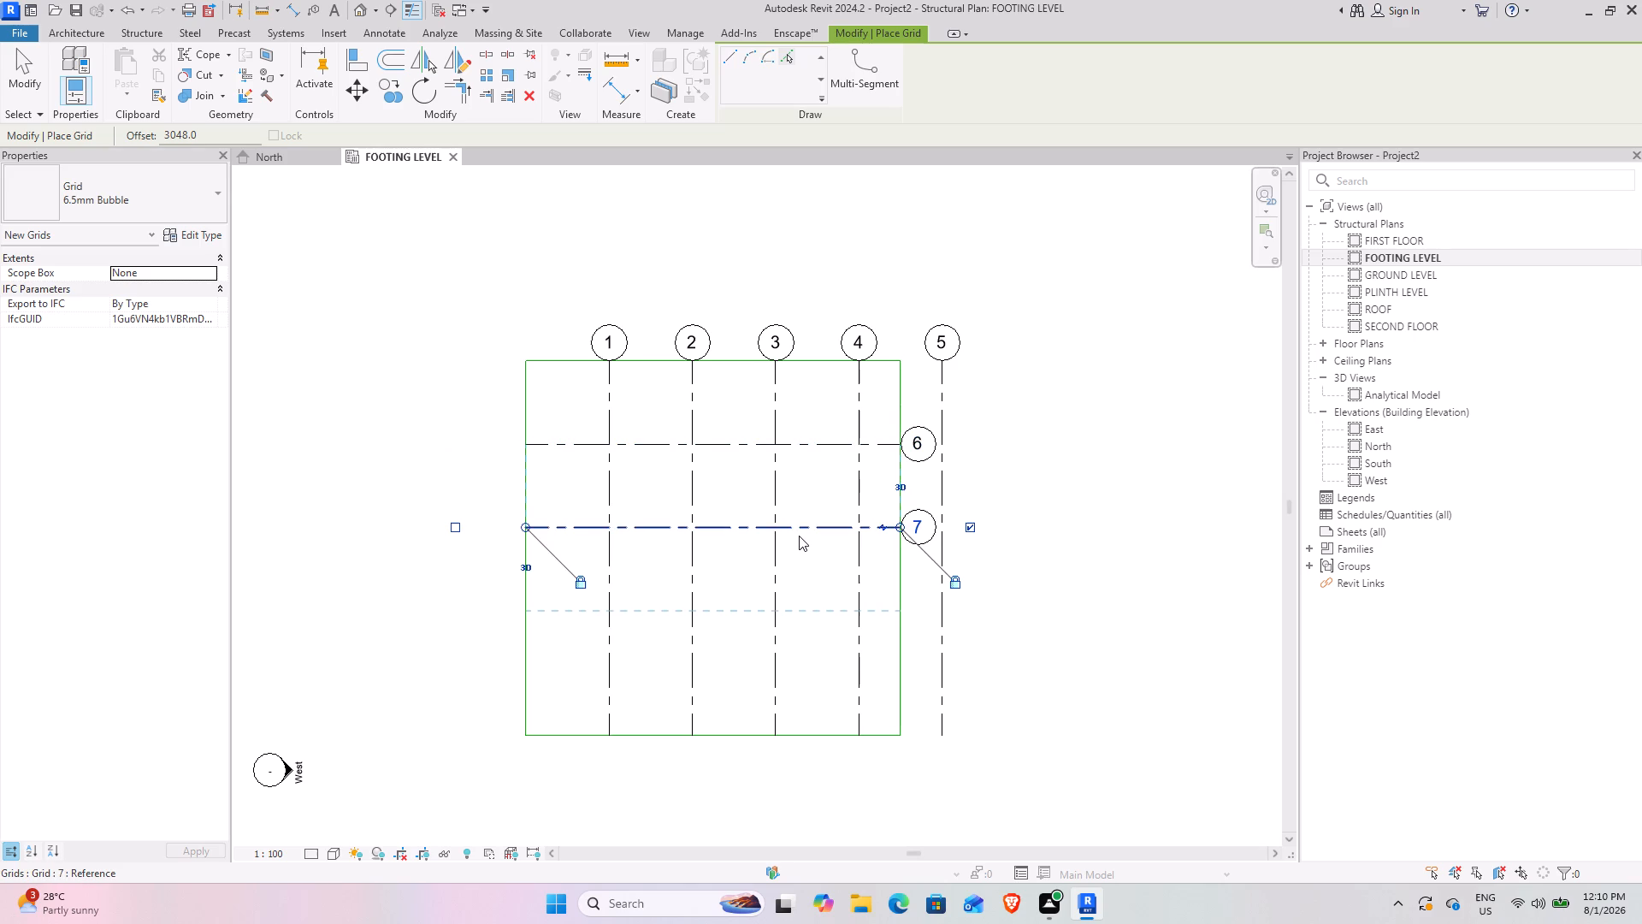
{"action": "left_click", "coordinate": [799, 535]}
{"action": "left_click", "coordinate": [810, 614]}
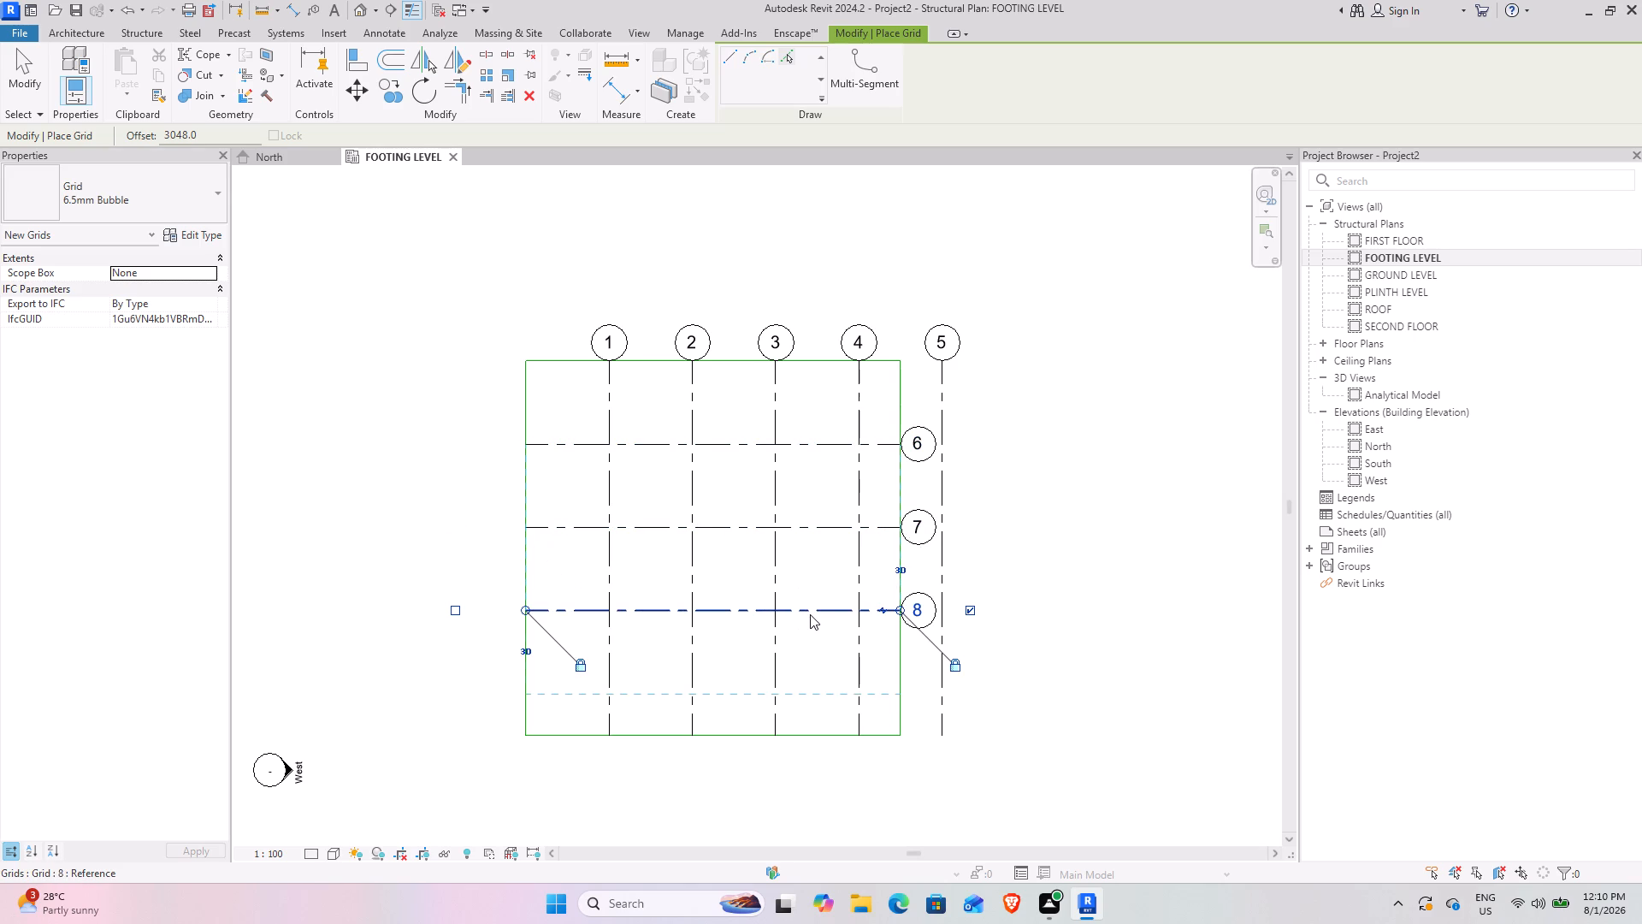
{"action": "left_click", "coordinate": [802, 696]}
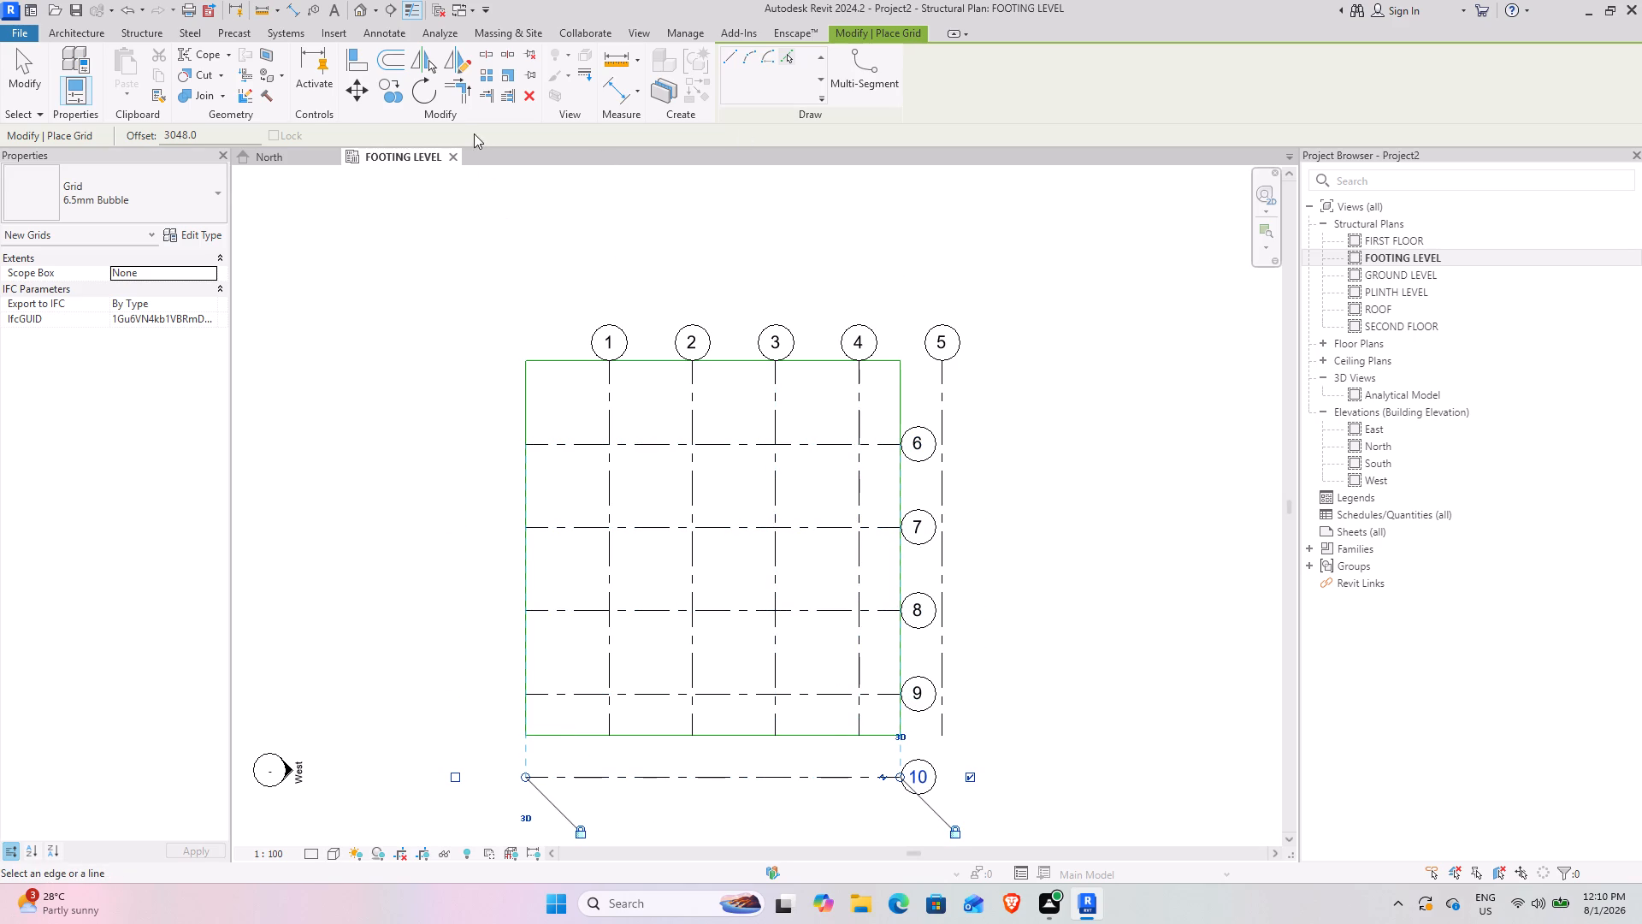
{"action": "left_click", "coordinate": [32, 74]}
Delete the closed square of four model lines around the grid on the footing level.
{"action": "left_click", "coordinate": [561, 363]}
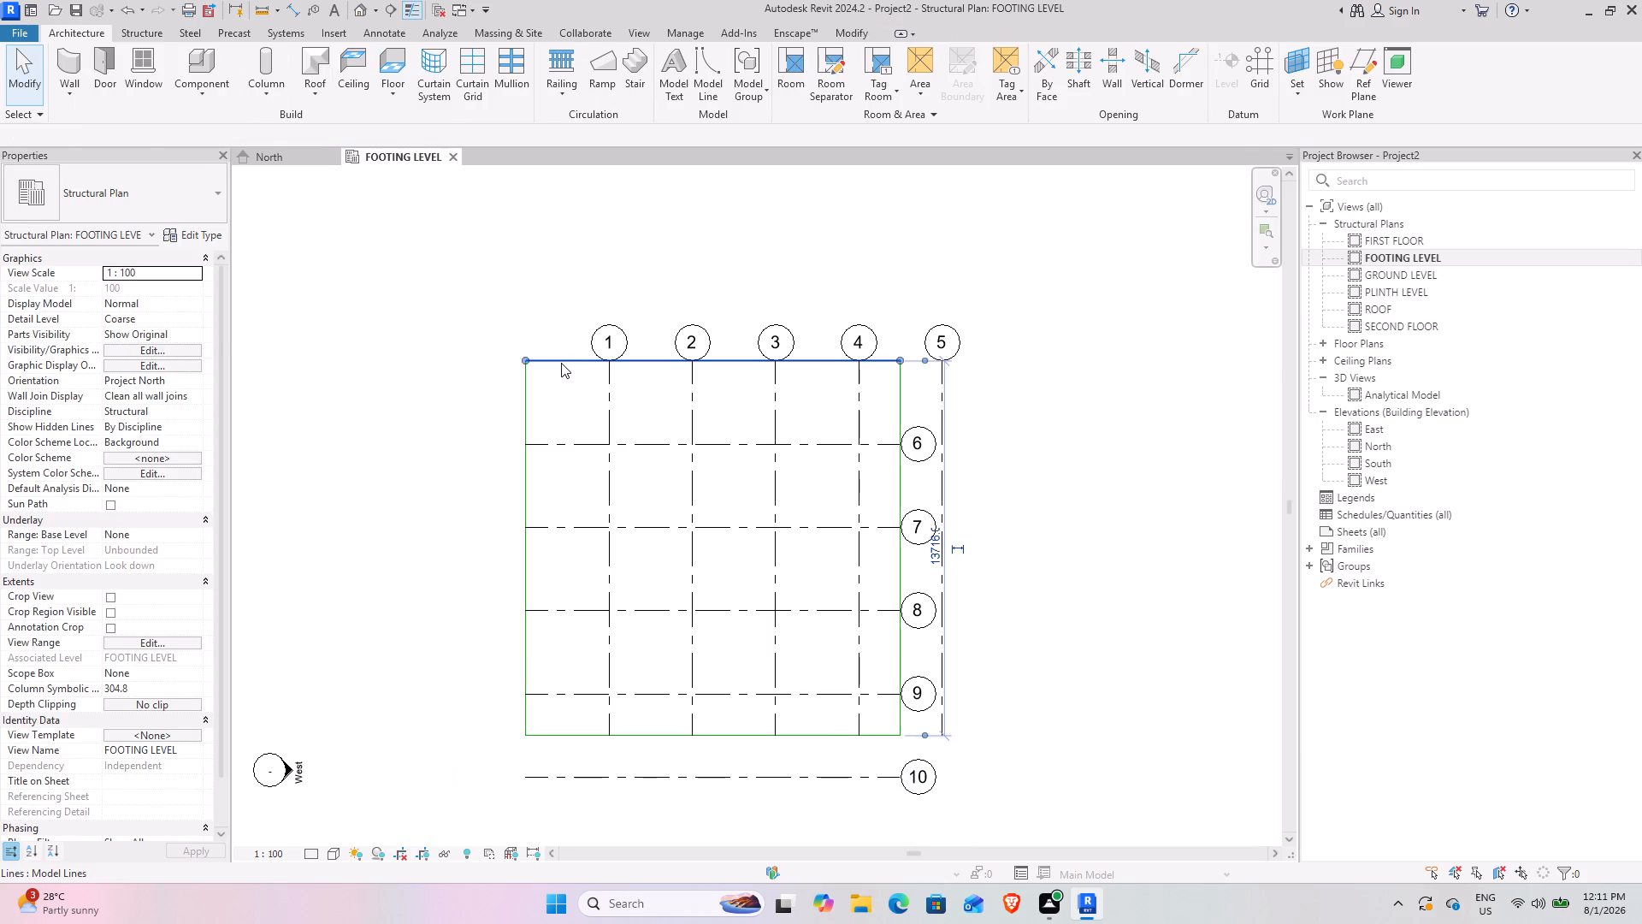
{"action": "type", "text": "CS"}
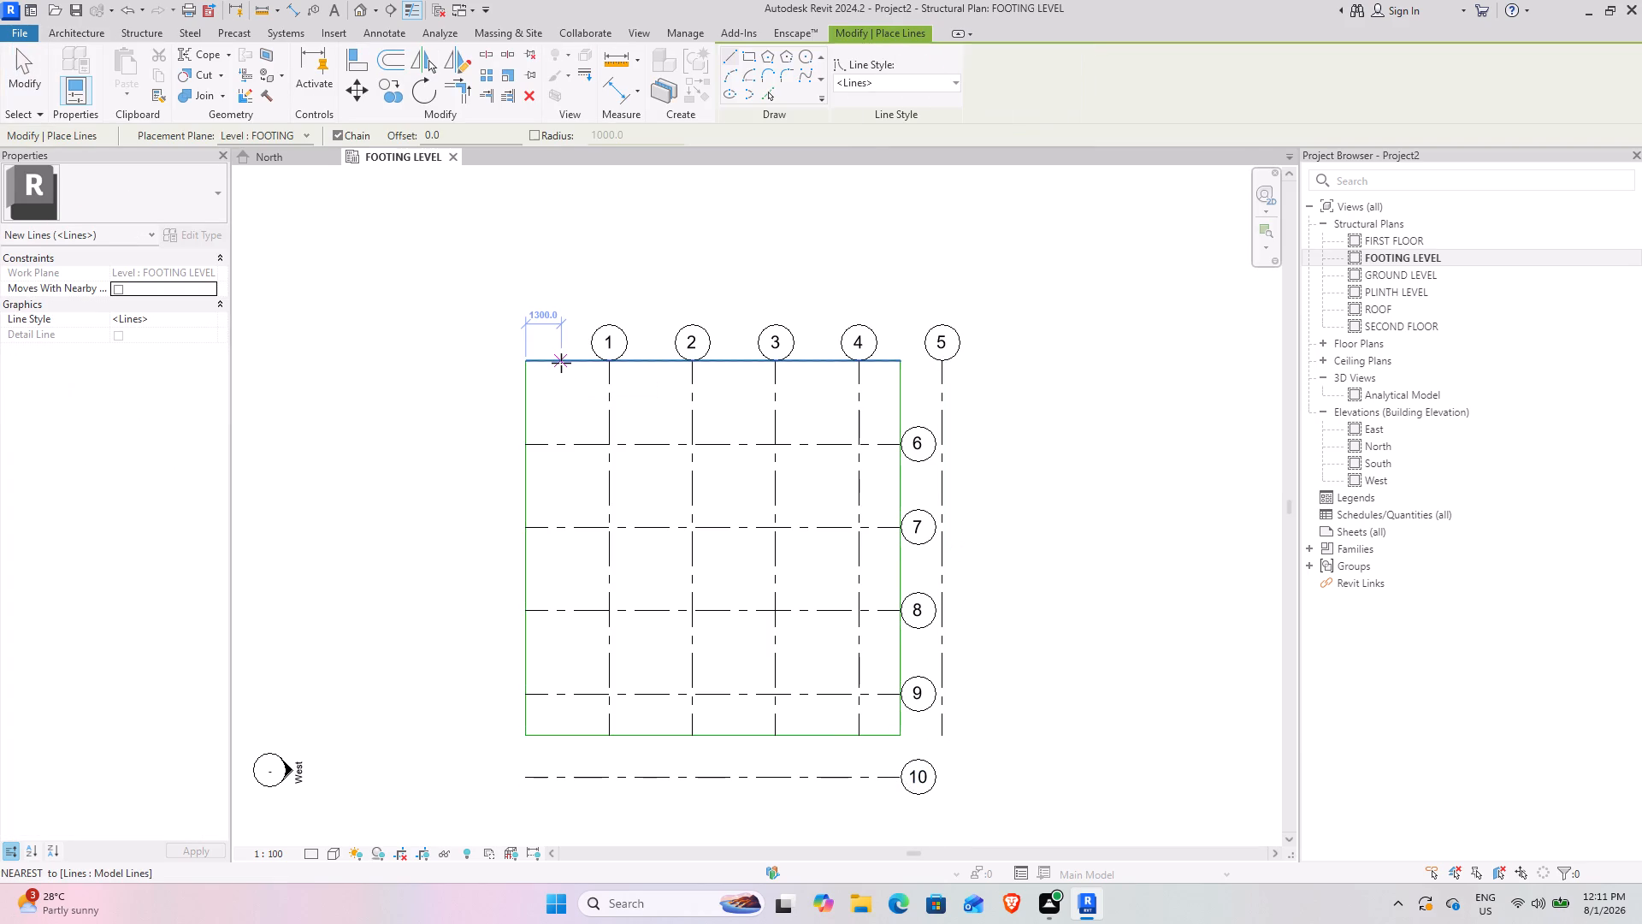
{"action": "key", "text": "Escape"}
{"action": "left_click", "coordinate": [561, 363]}
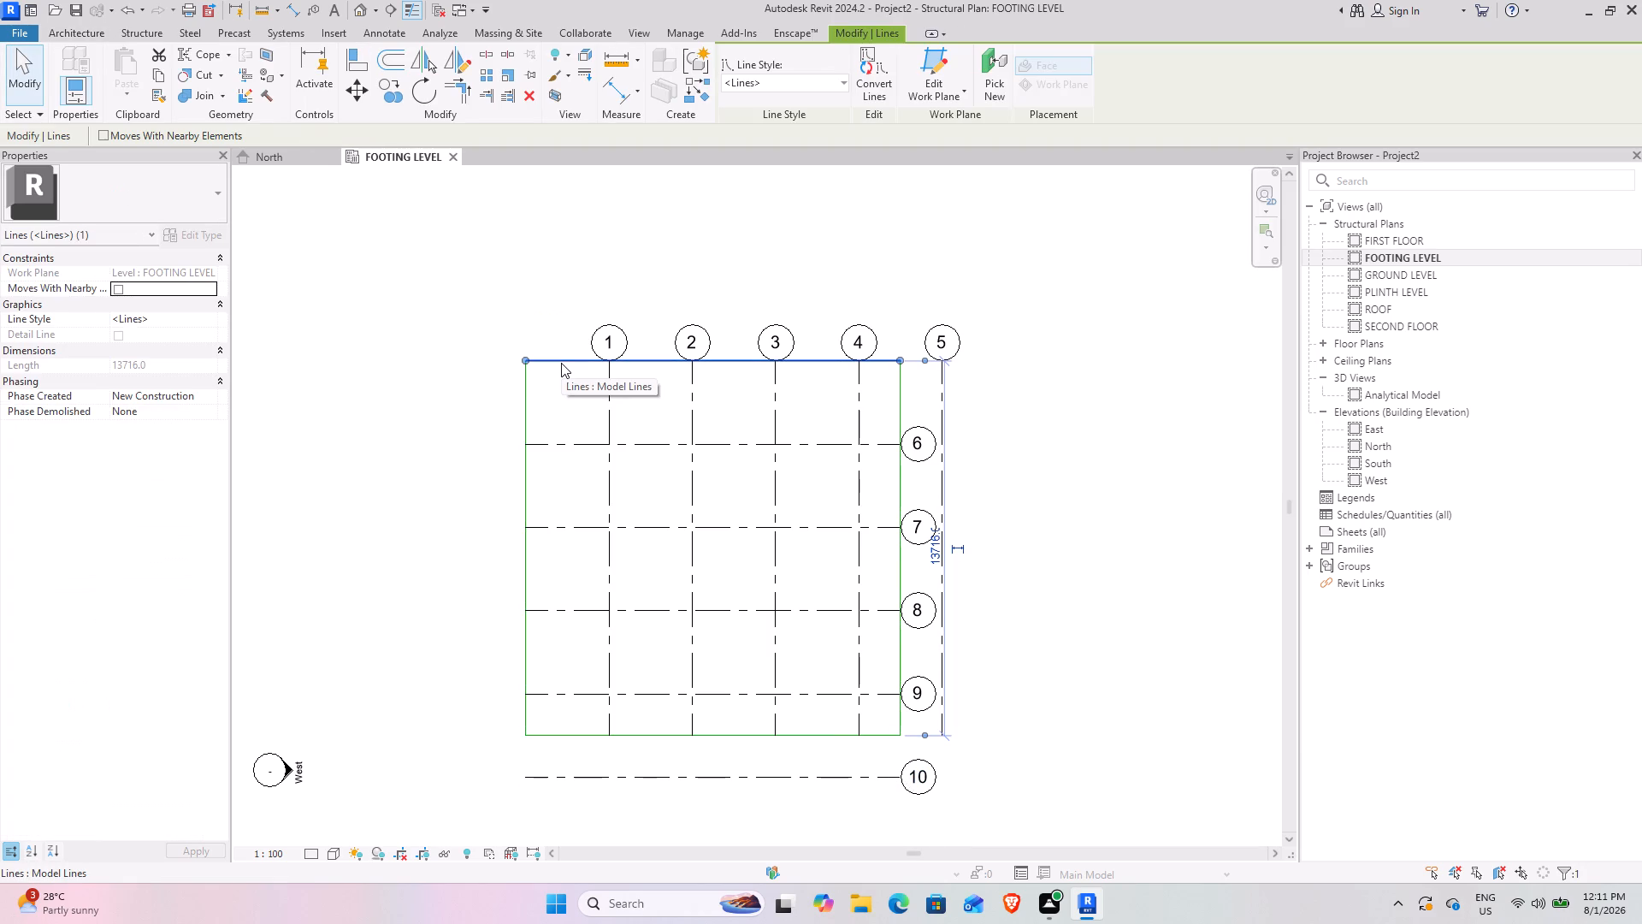
{"action": "type", "text": "SA"}
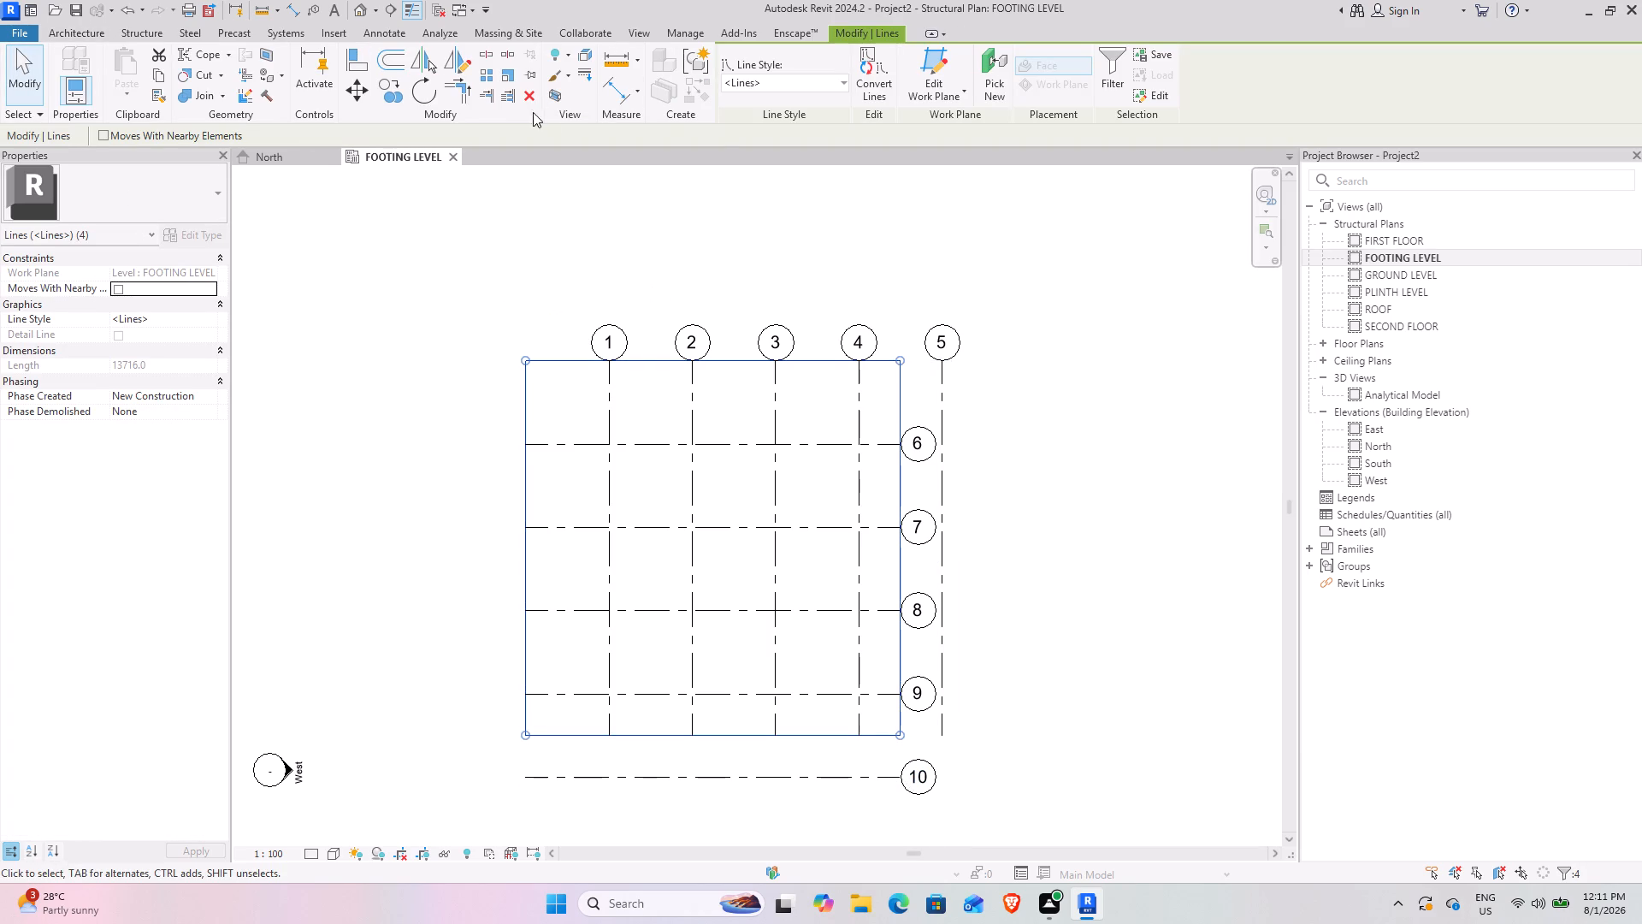
{"action": "left_click", "coordinate": [524, 101]}
Extend the lower ends of vertical grids 1–5 past grid 10 and the bubble ends of horizontal grids 6–10 past grid 5.
{"action": "scroll", "coordinate": [808, 572], "scroll_direction": "down", "scroll_amount": 2}
{"action": "middle_click_drag", "start_coordinate": [737, 585], "coordinate": [724, 471]}
{"action": "left_click", "coordinate": [834, 573]}
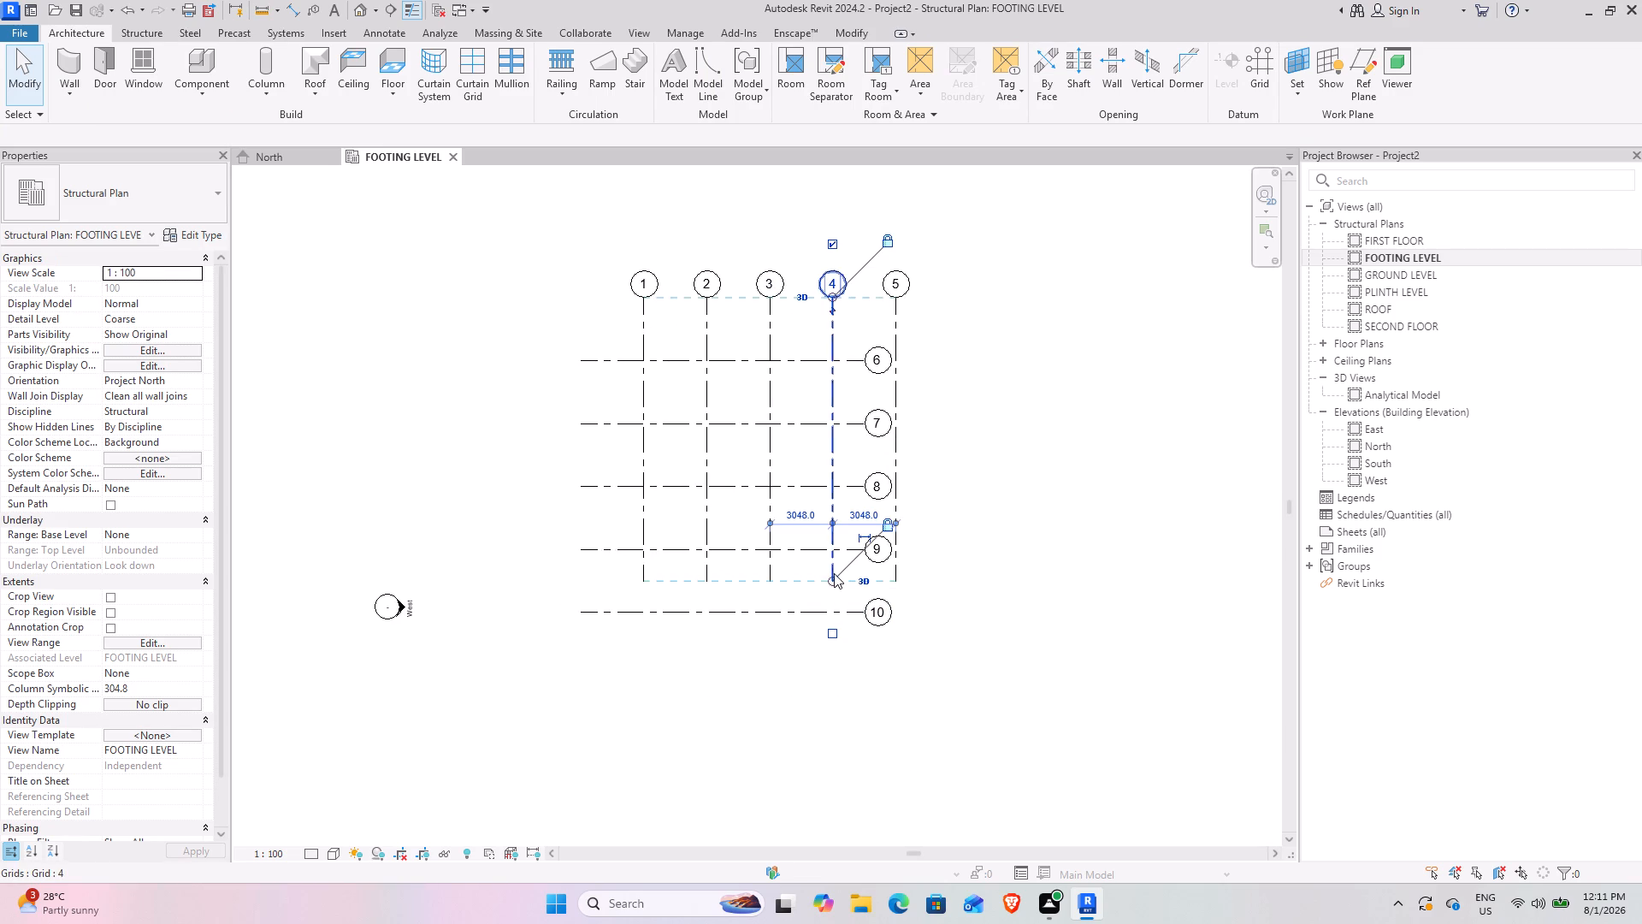
{"action": "left_click_drag", "start_coordinate": [830, 577], "coordinate": [830, 646]}
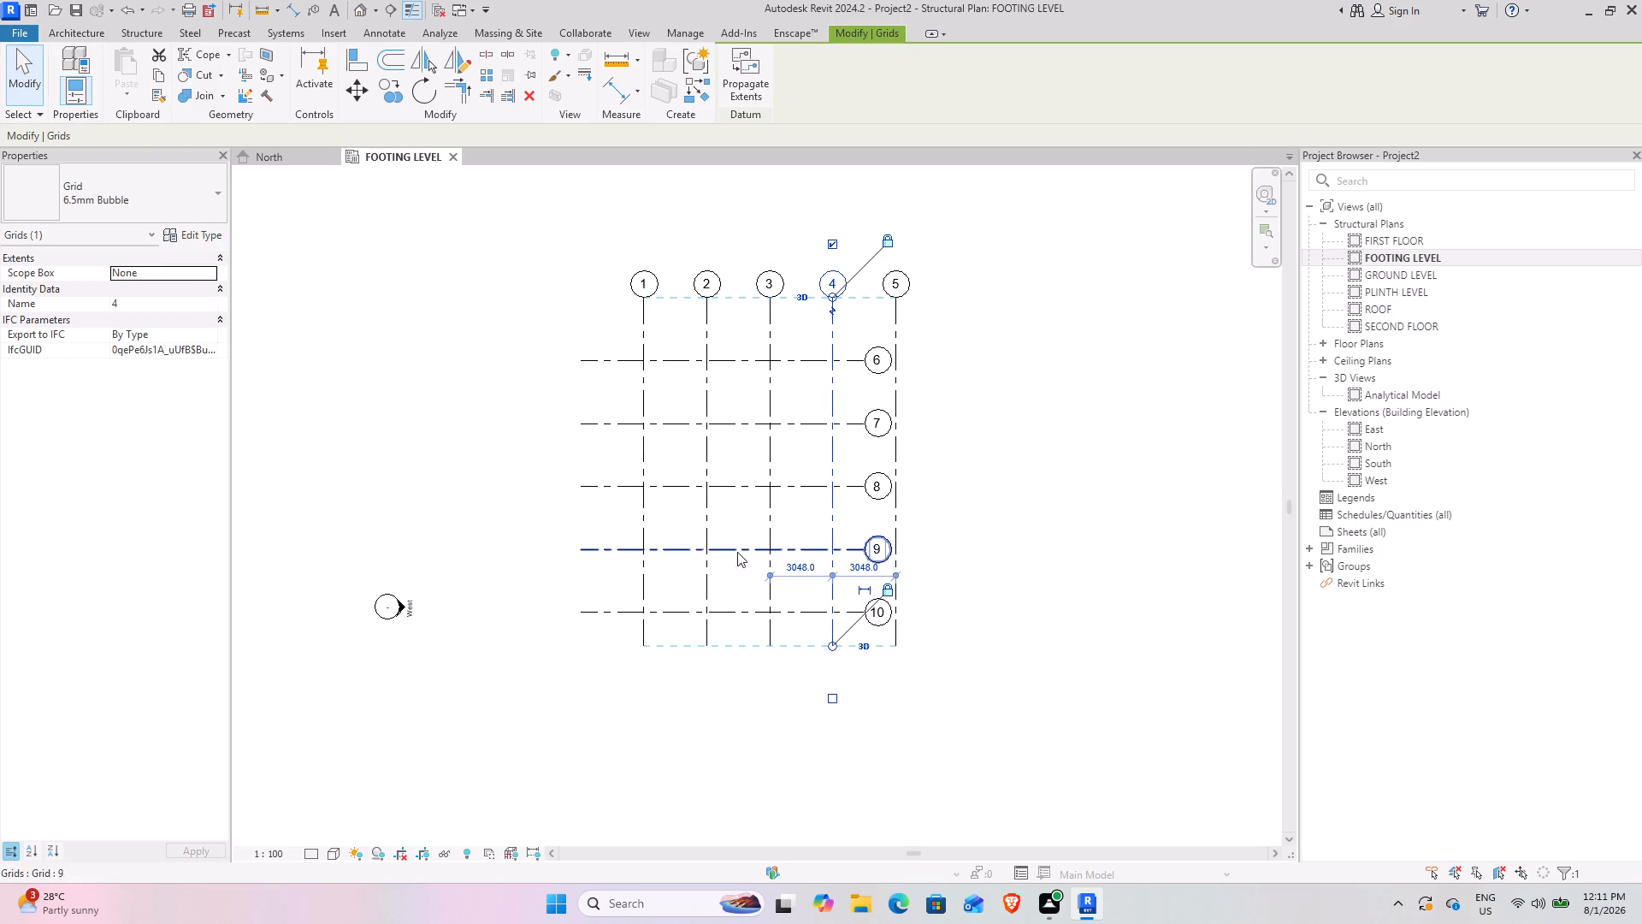
{"action": "left_click", "coordinate": [848, 546]}
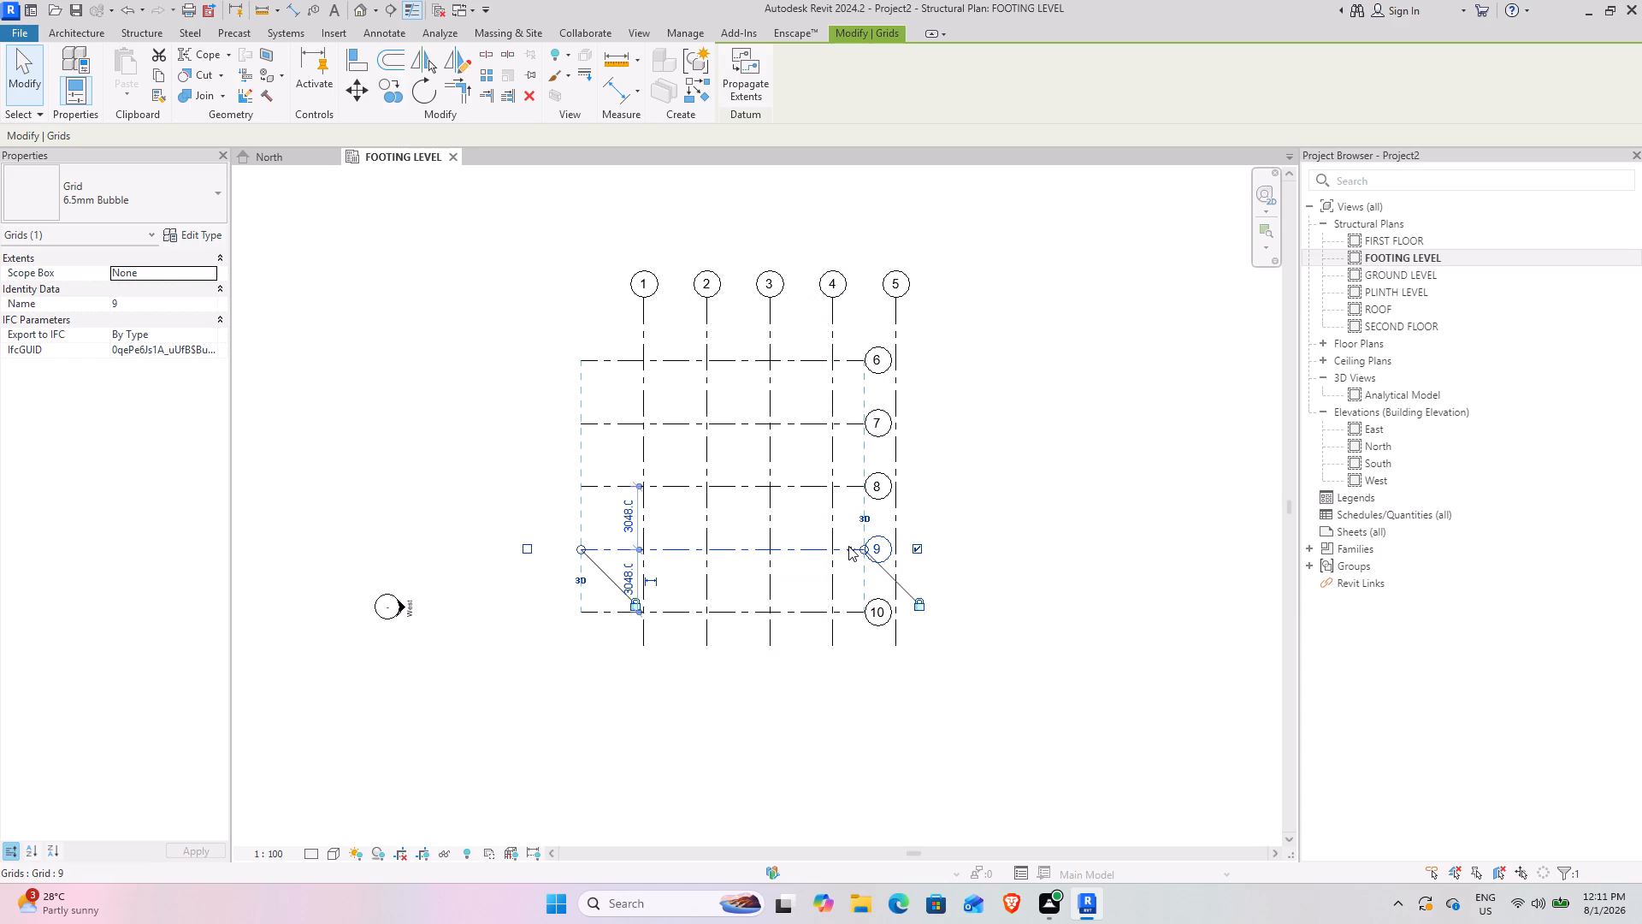
{"action": "left_click_drag", "start_coordinate": [862, 548], "coordinate": [968, 554]}
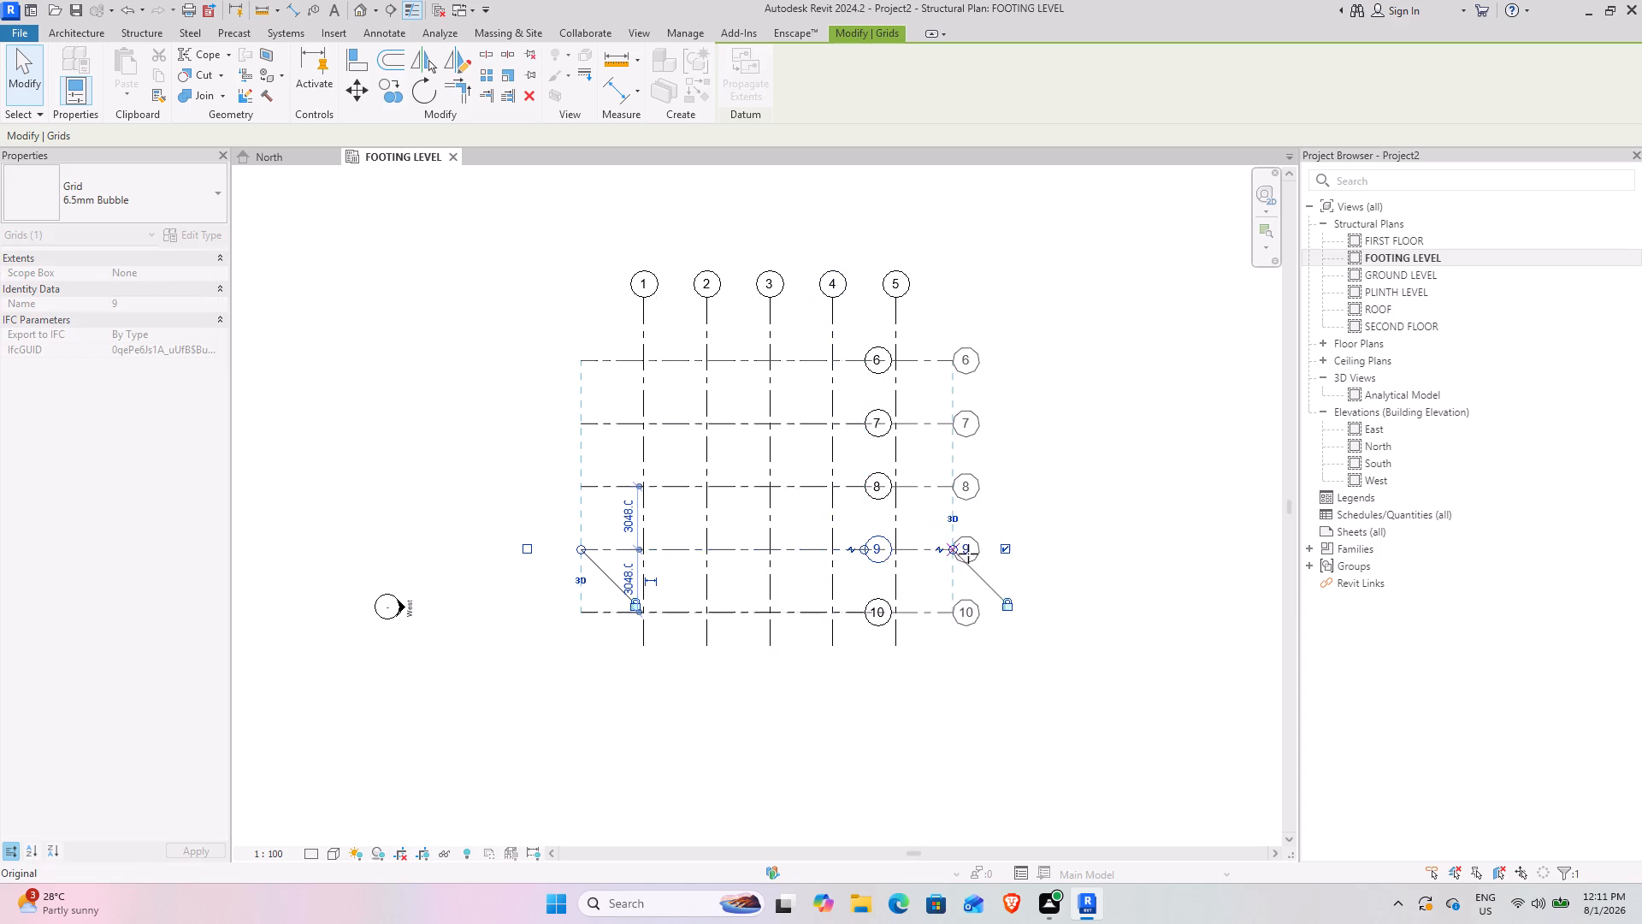
{"action": "left_click_drag", "start_coordinate": [968, 554], "coordinate": [944, 554]}
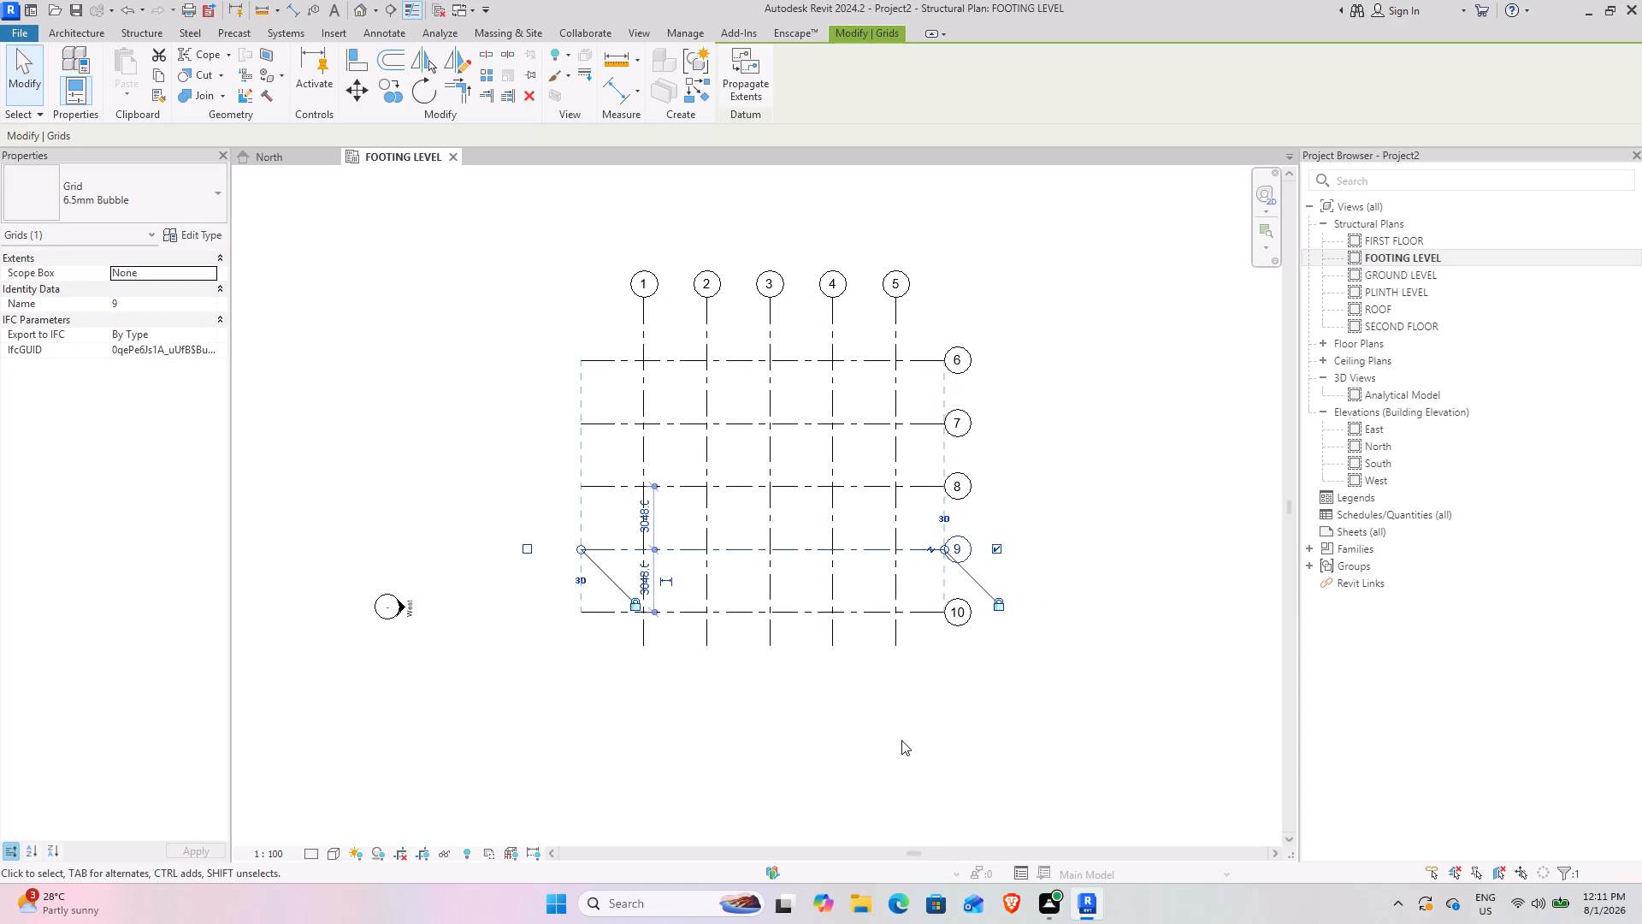
{"action": "left_click", "coordinate": [854, 743]}
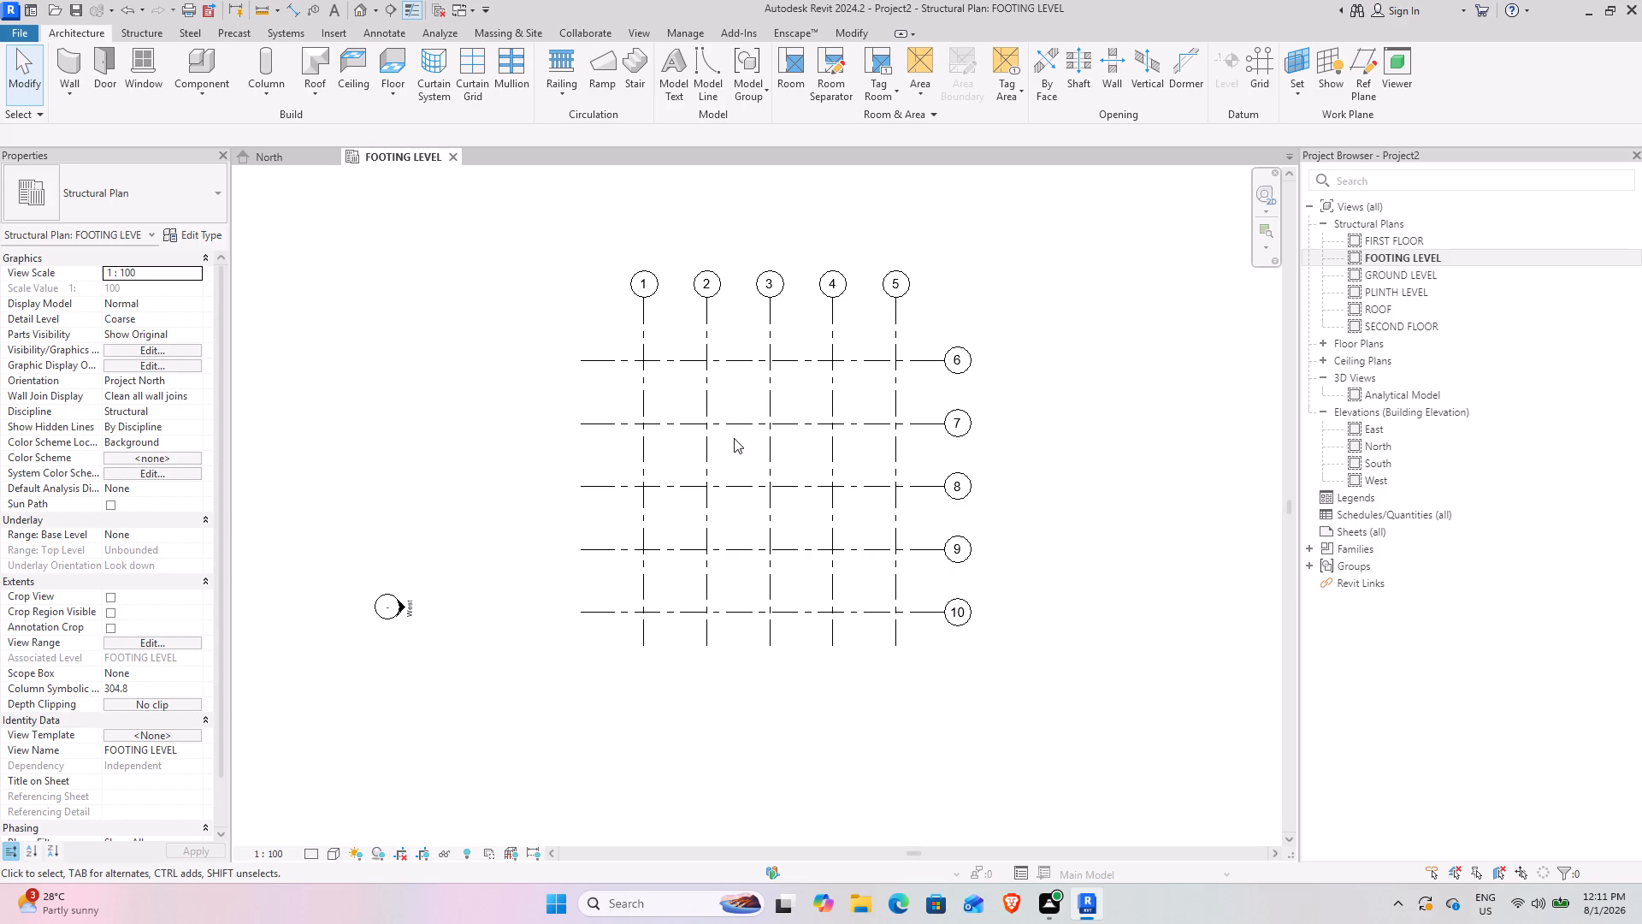
Place M_Footing-Rectangular 1800 x 1200 x 450mm isolated foundations at all intersections of grids 1–5 and 6–10.
{"action": "scroll", "coordinate": [728, 446], "scroll_direction": "up", "scroll_amount": 3}
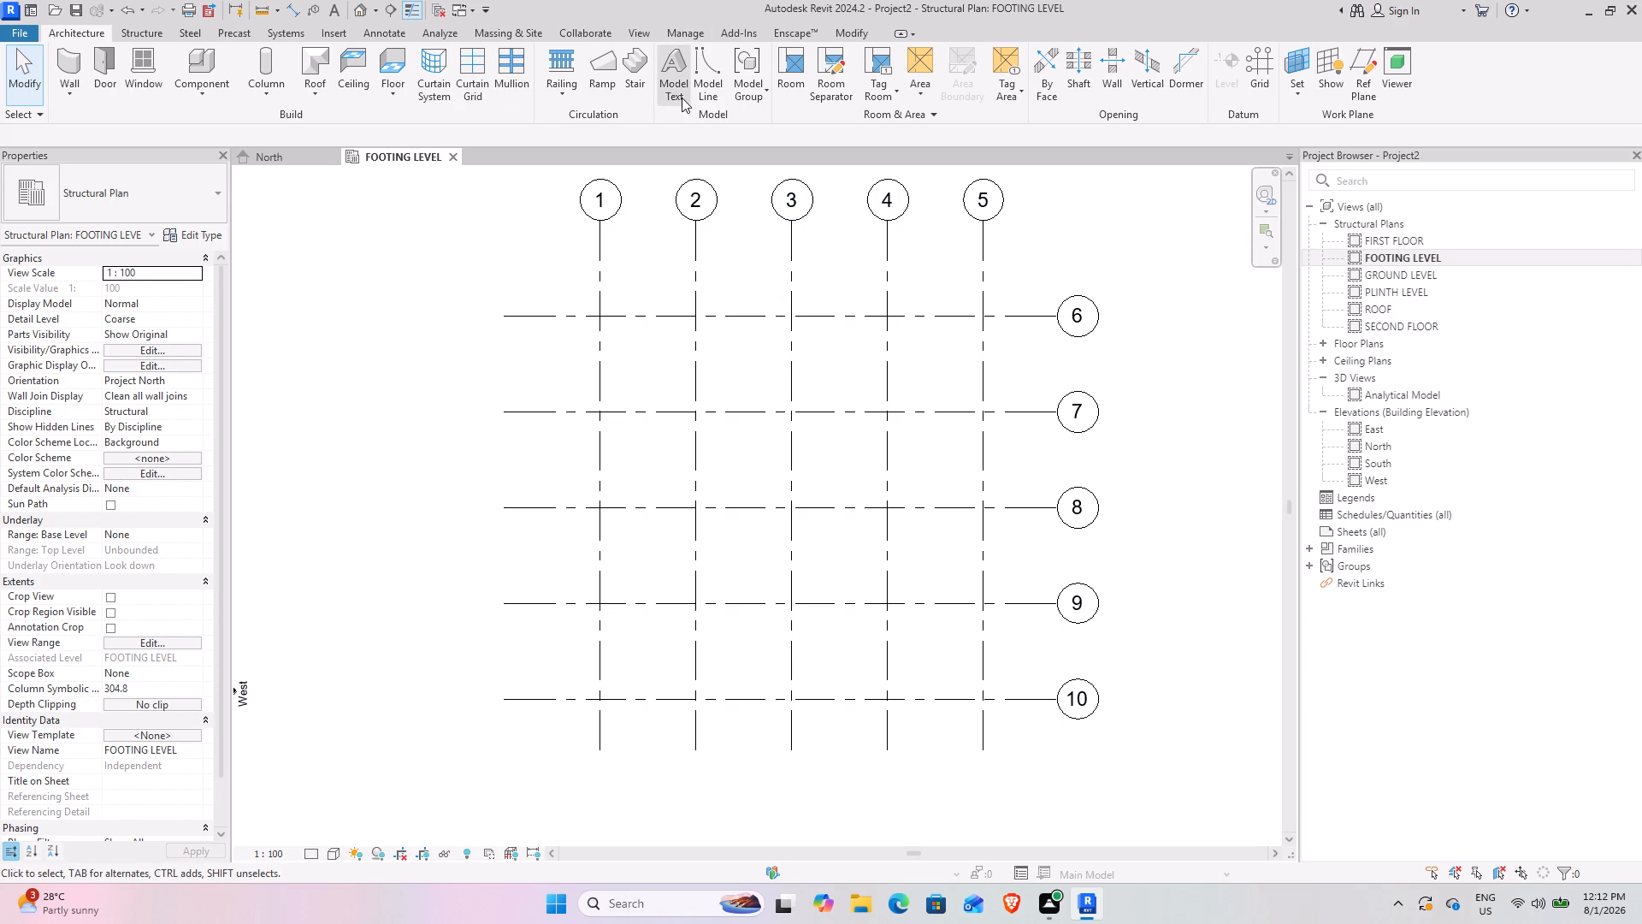
{"action": "left_click", "coordinate": [145, 36]}
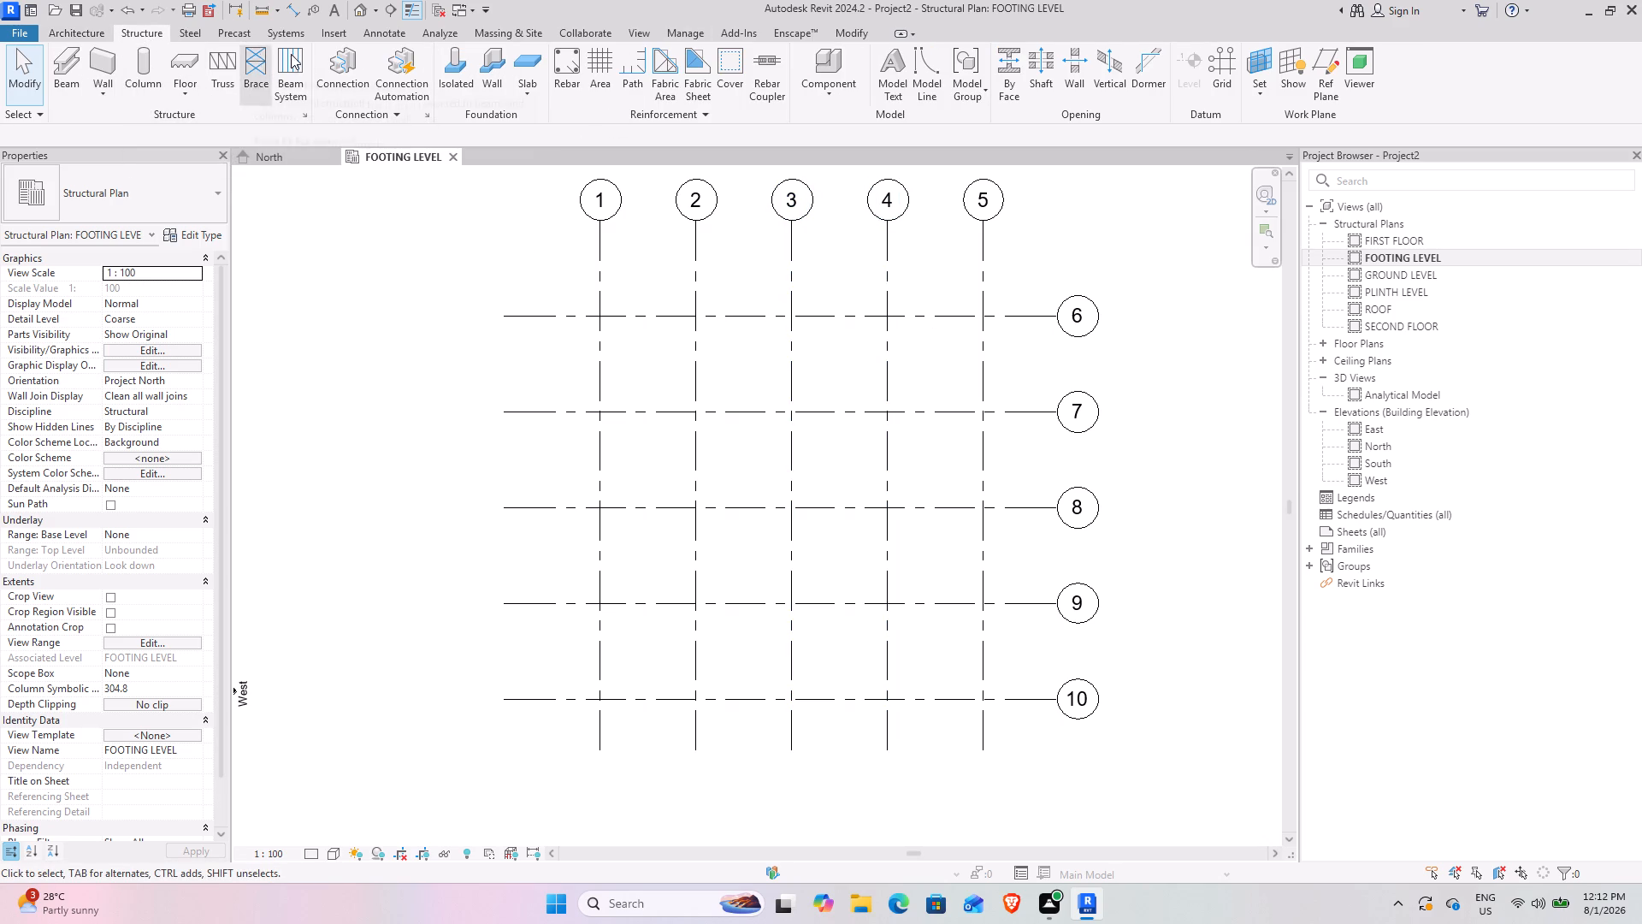
{"action": "left_click", "coordinate": [455, 74]}
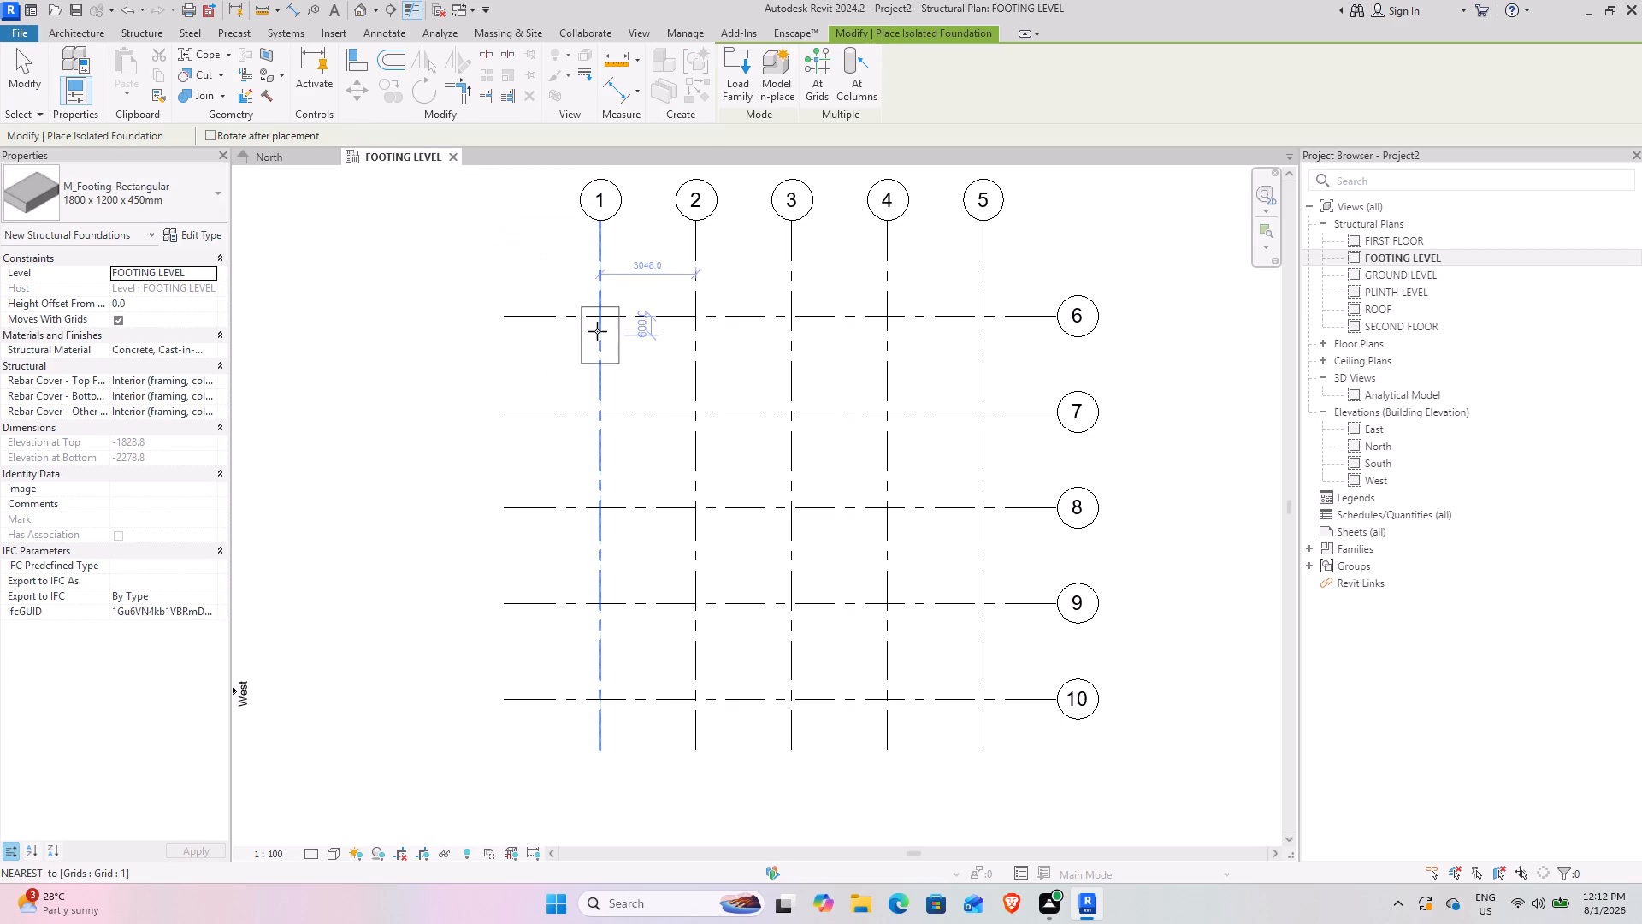
{"action": "left_click", "coordinate": [817, 61]}
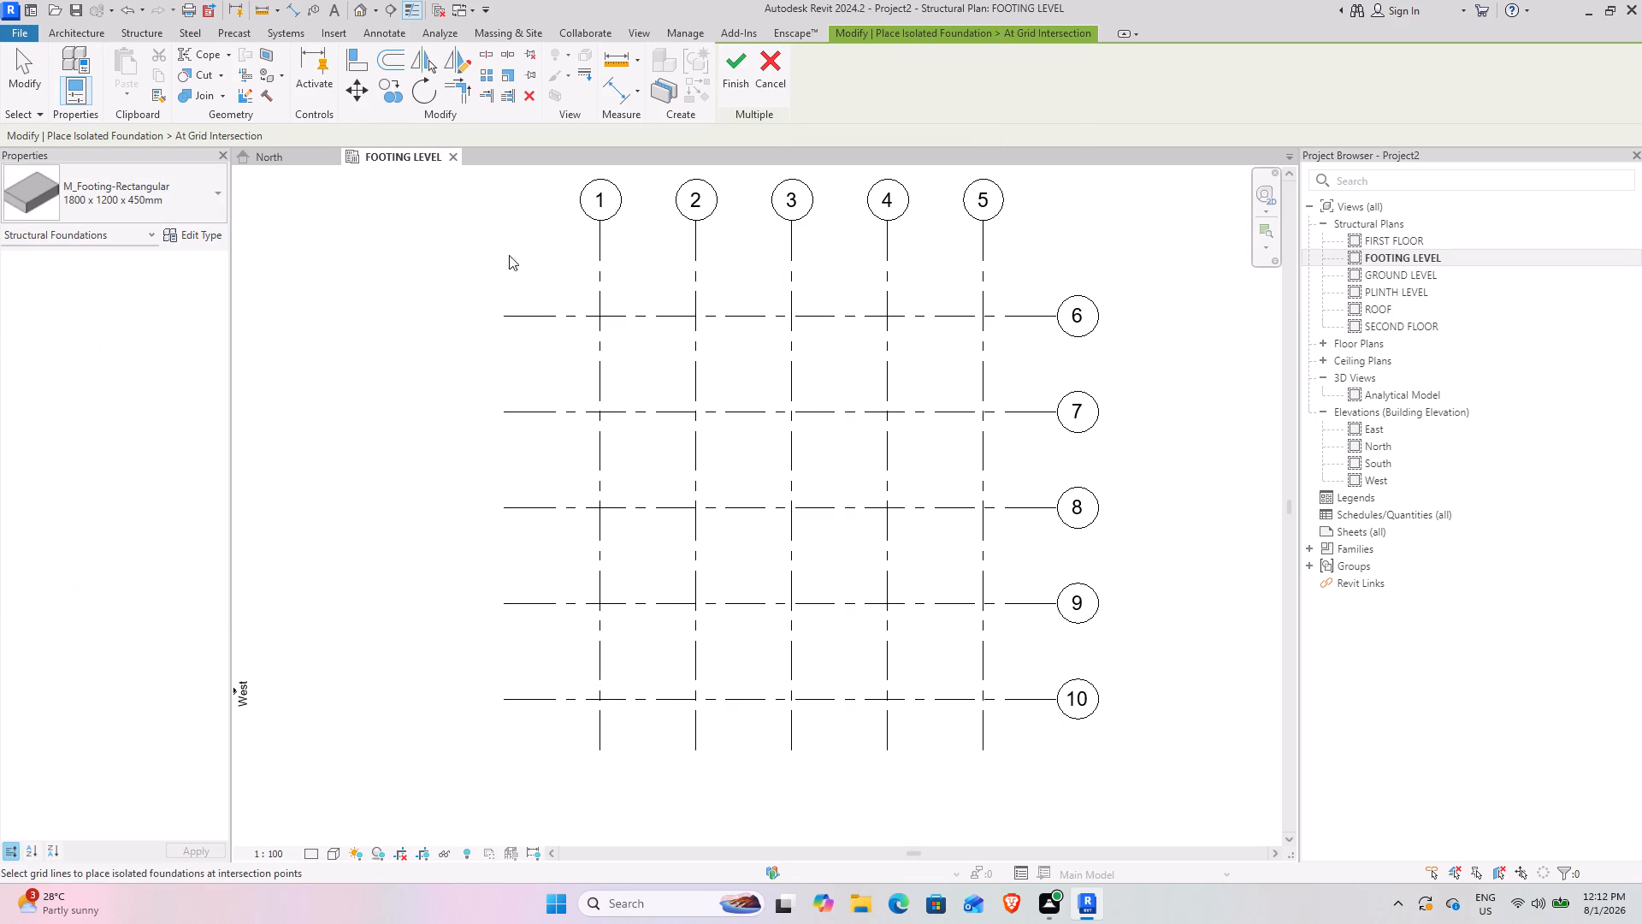
{"action": "scroll", "coordinate": [460, 234], "scroll_direction": "down", "scroll_amount": 1}
{"action": "middle_click_drag", "start_coordinate": [537, 289], "coordinate": [517, 396]}
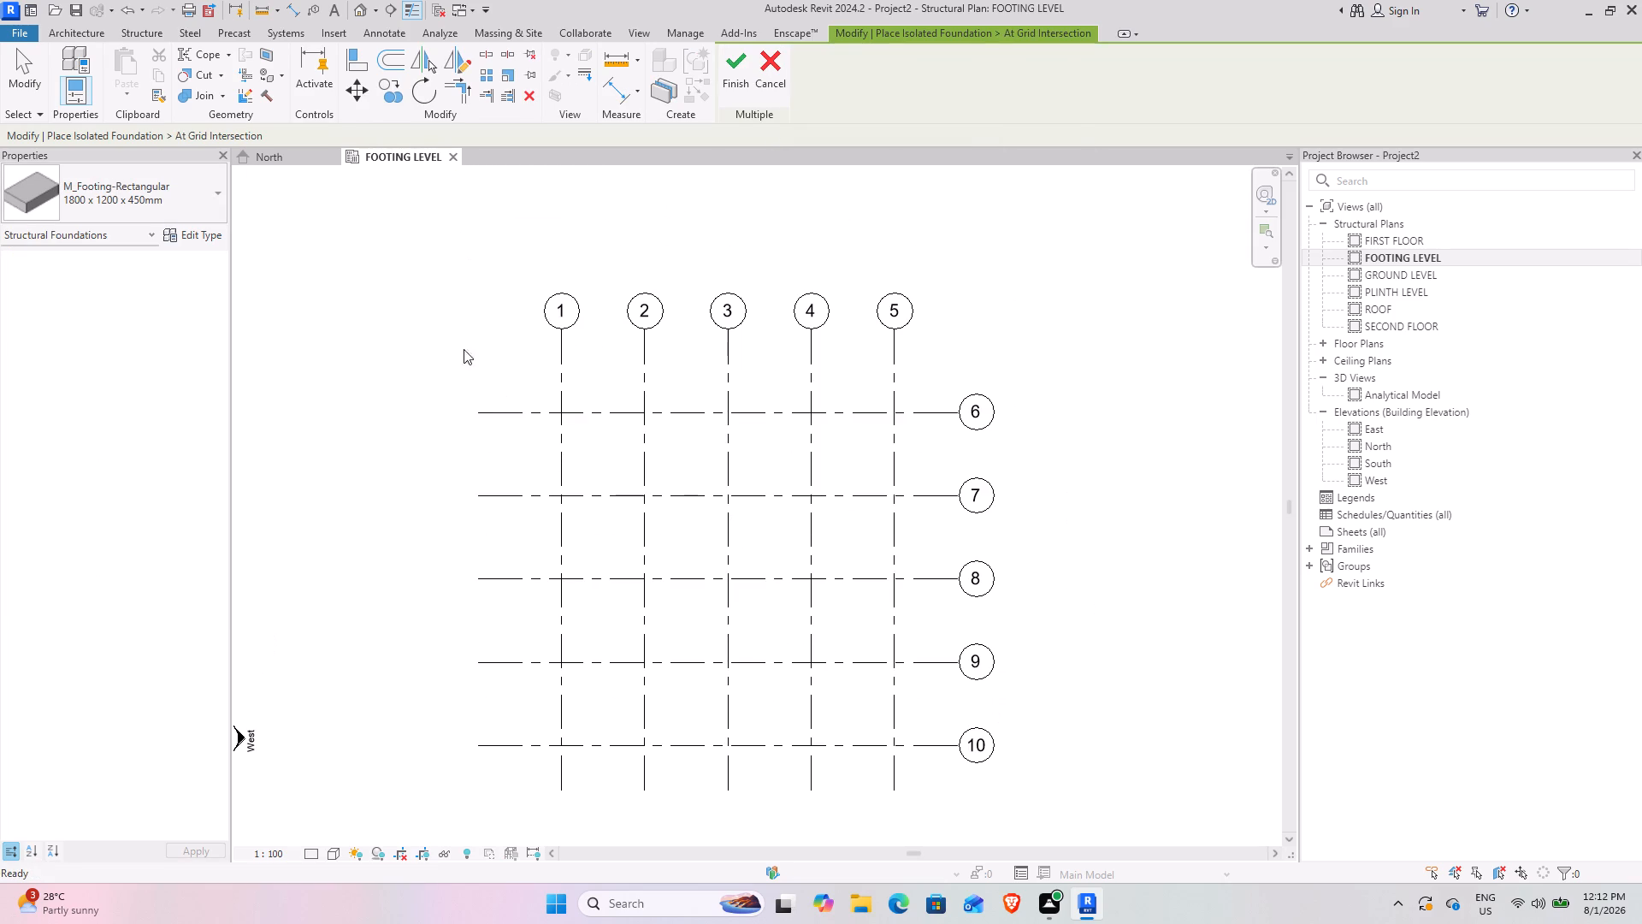
{"action": "left_click_drag", "start_coordinate": [417, 262], "coordinate": [1162, 841]}
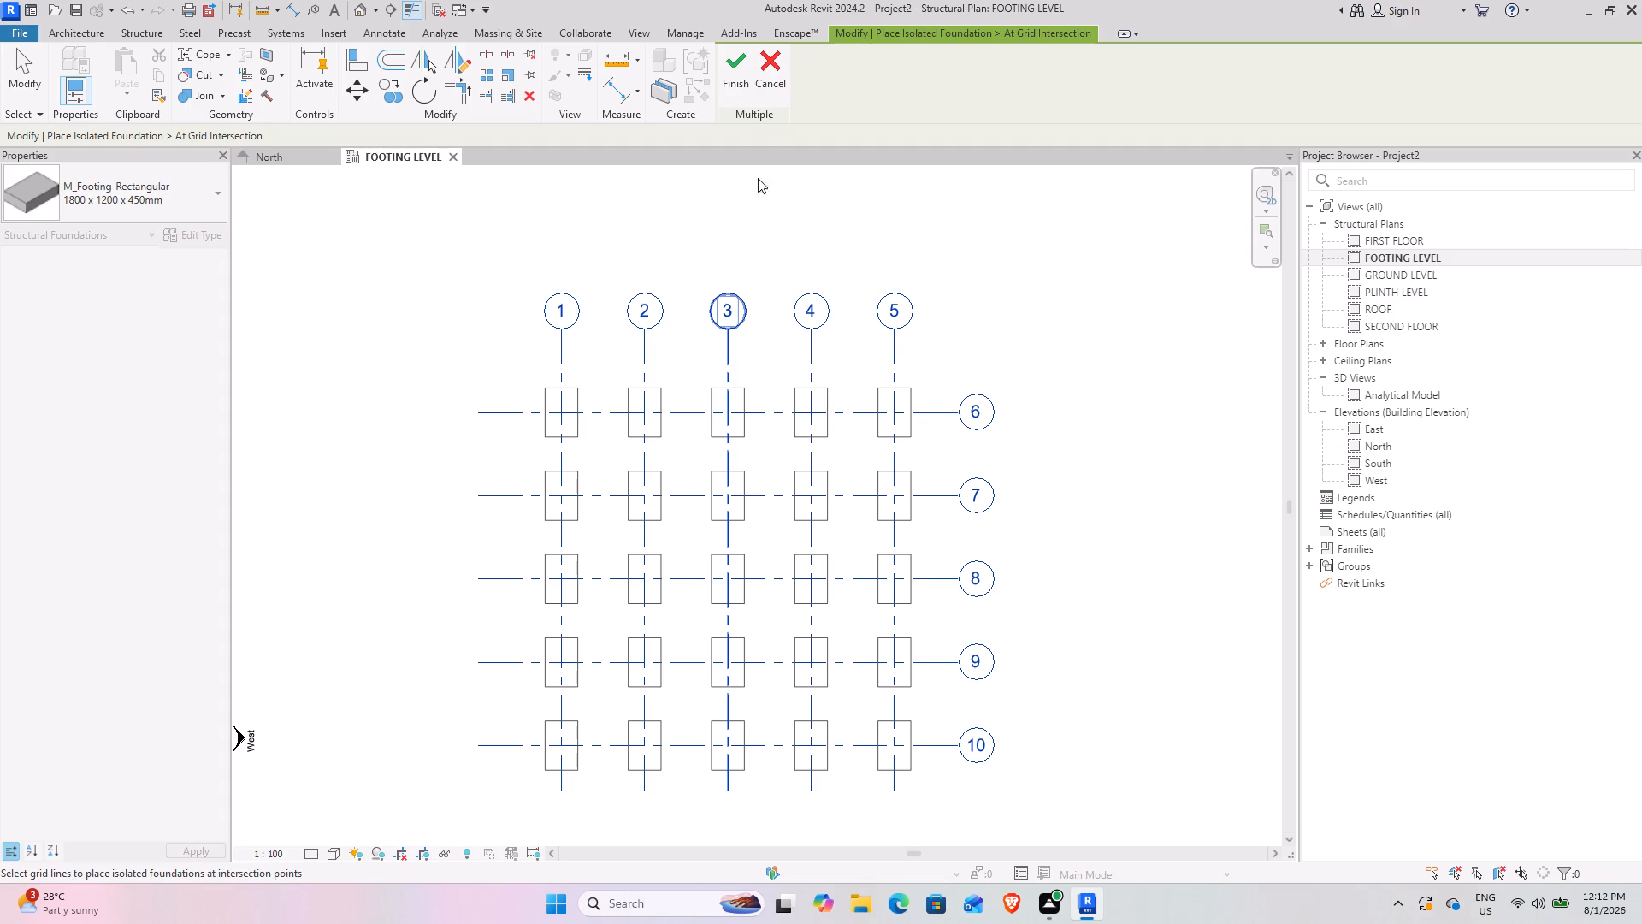
{"action": "left_click", "coordinate": [741, 75]}
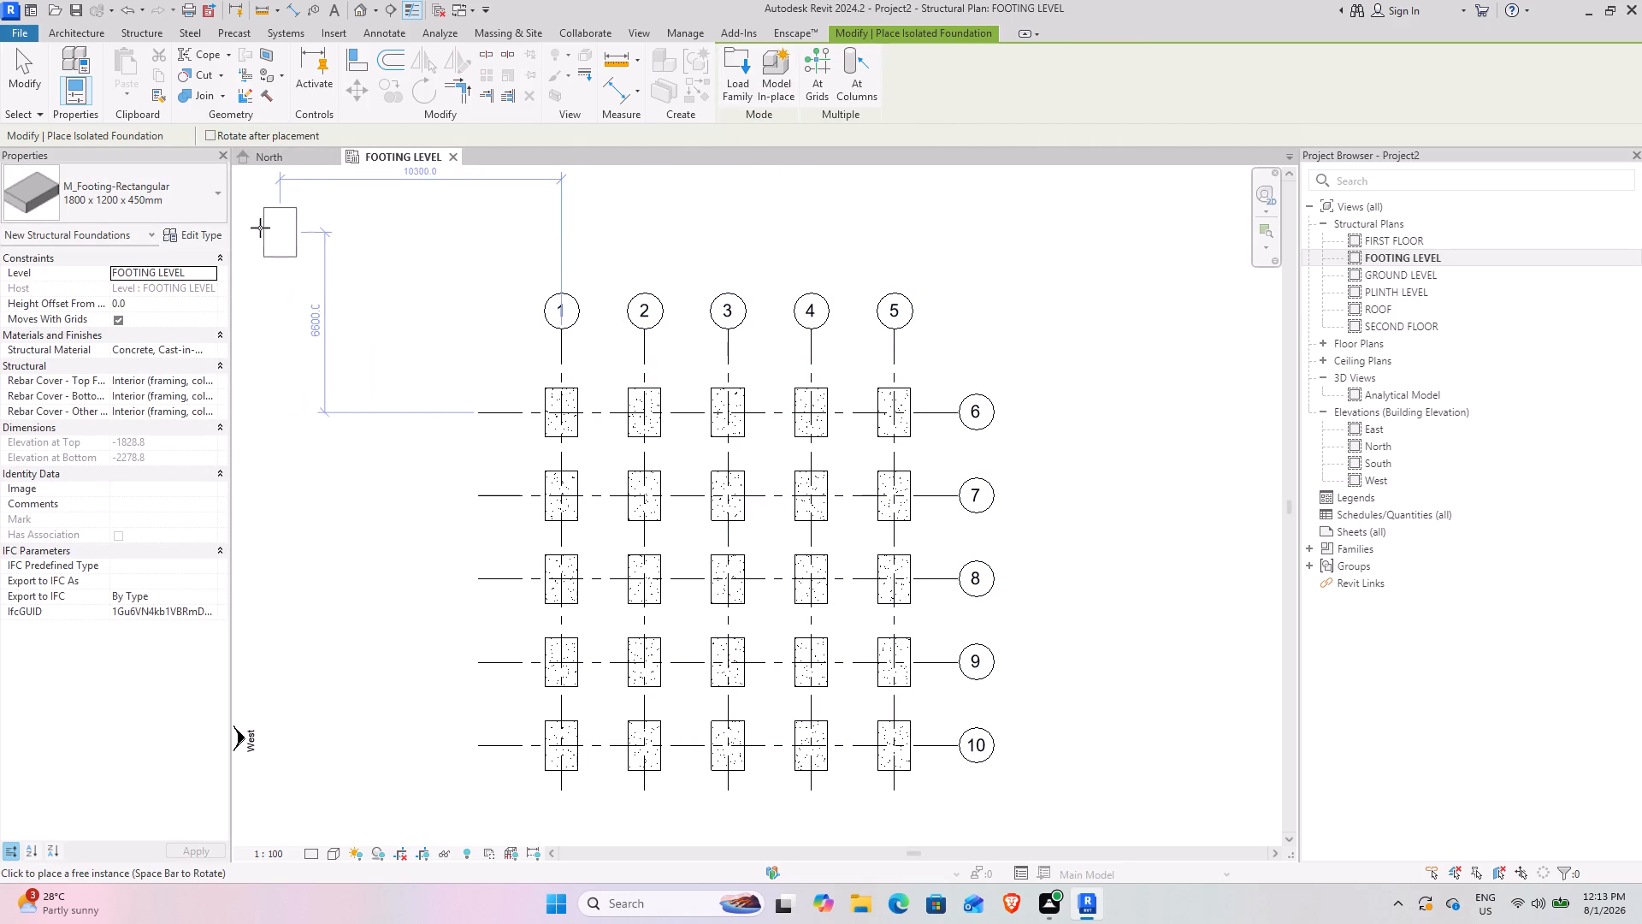
Set the rectangular footing type's foundation thickness to 3', width to 7' and length to 7'.
{"action": "left_click", "coordinate": [189, 234]}
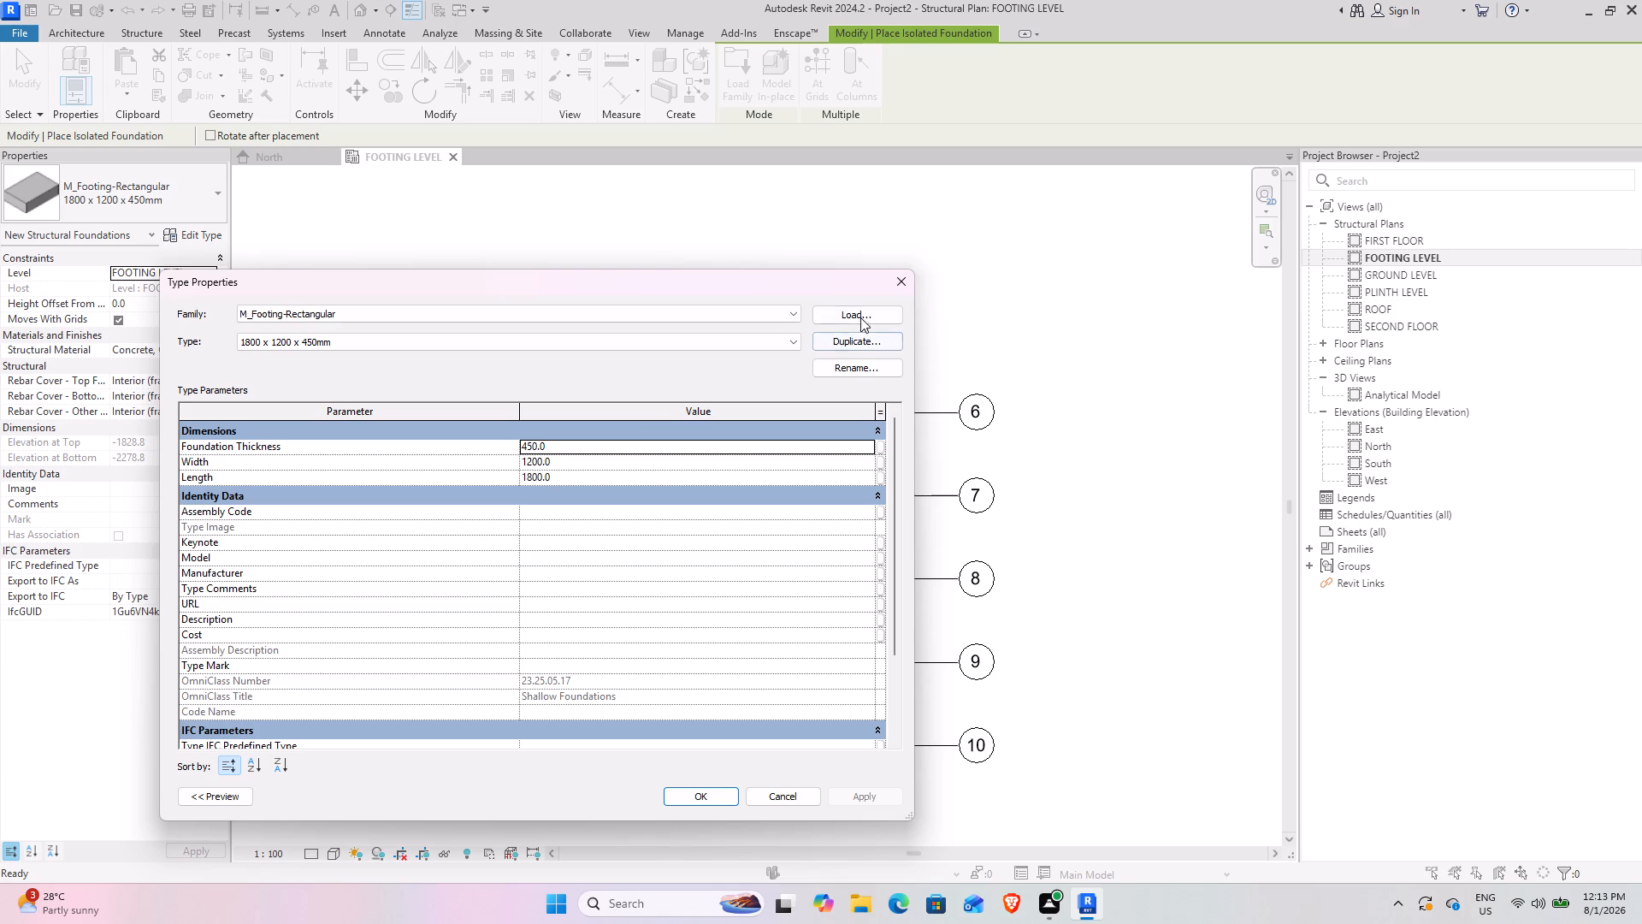
{"action": "left_click_drag", "start_coordinate": [800, 287], "coordinate": [345, 274]}
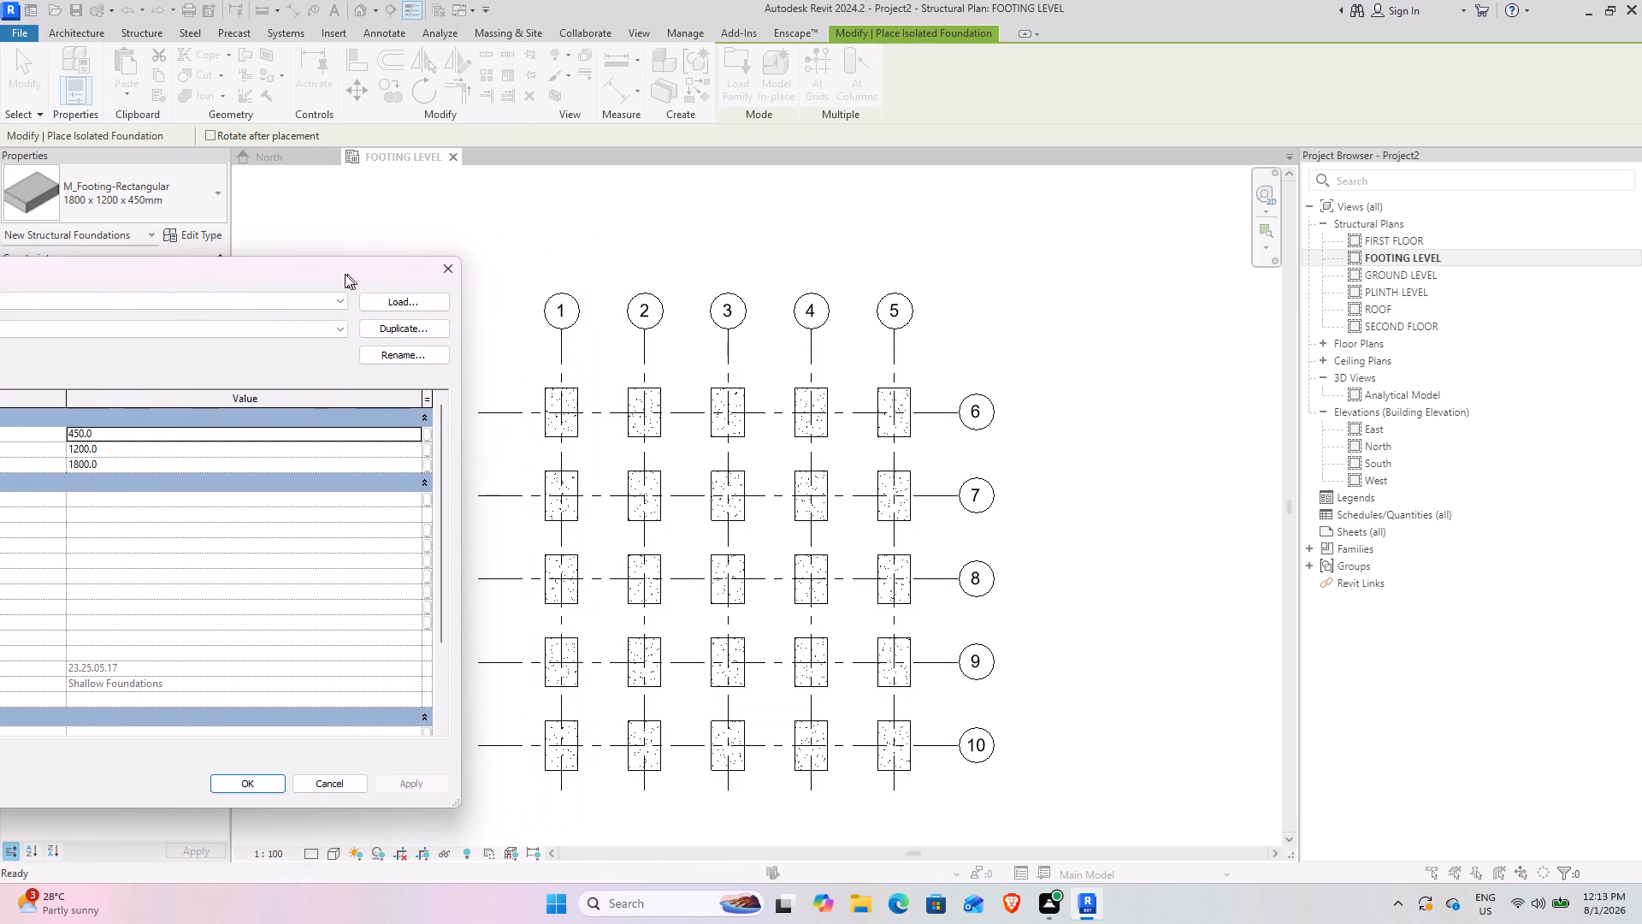
{"action": "left_click_drag", "start_coordinate": [345, 274], "coordinate": [514, 247]}
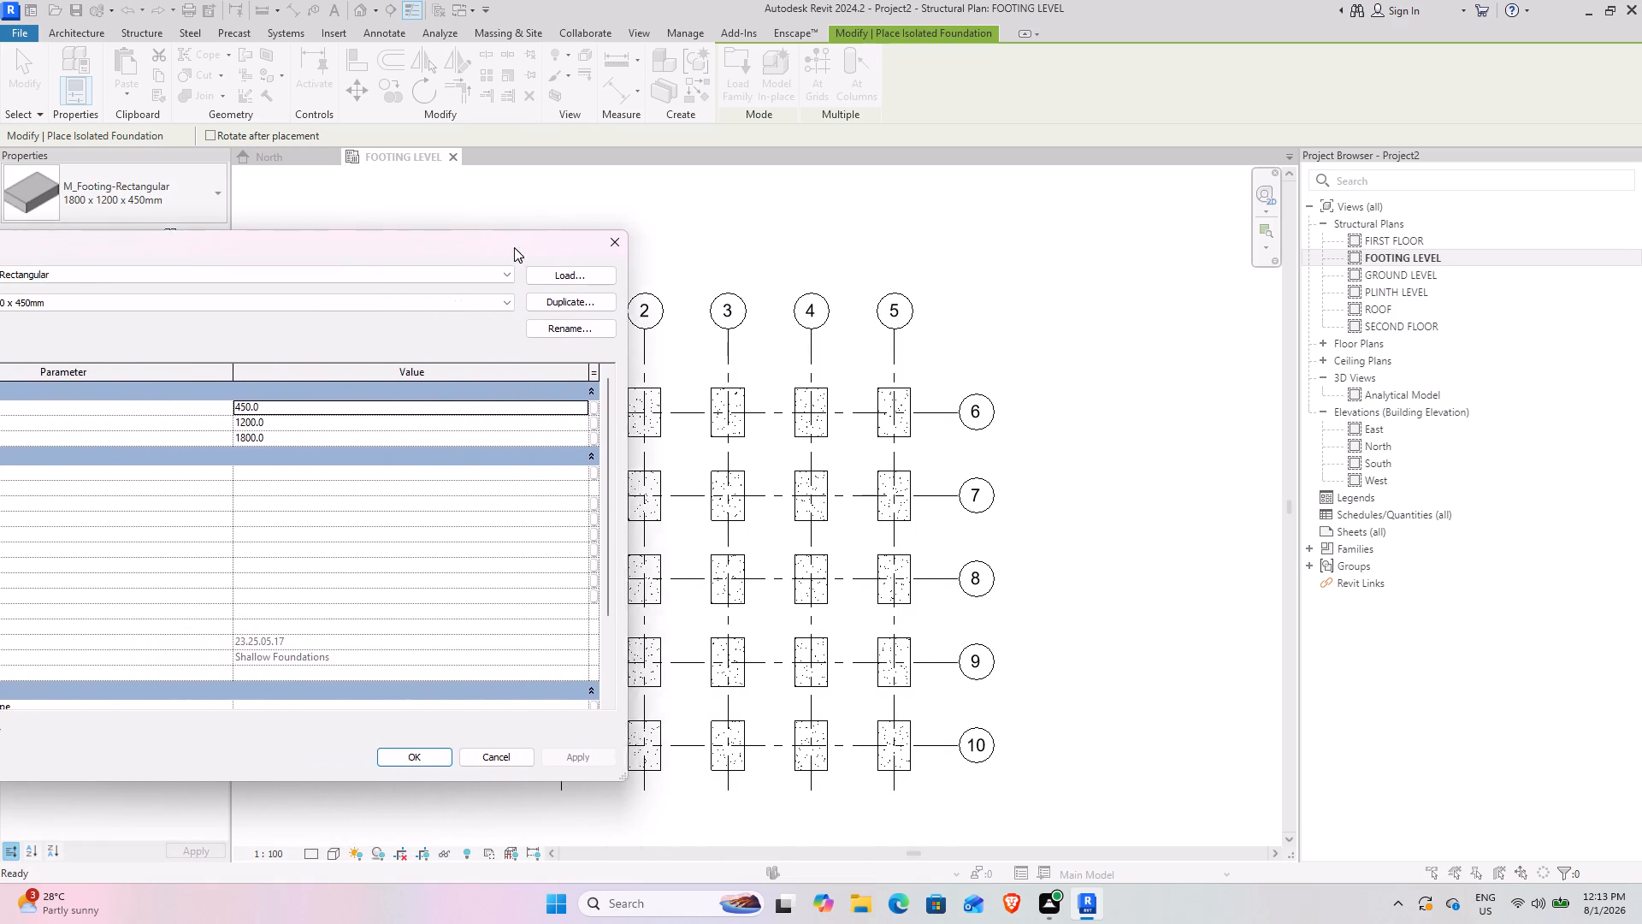
{"action": "left_click_drag", "start_coordinate": [514, 247], "coordinate": [799, 254]}
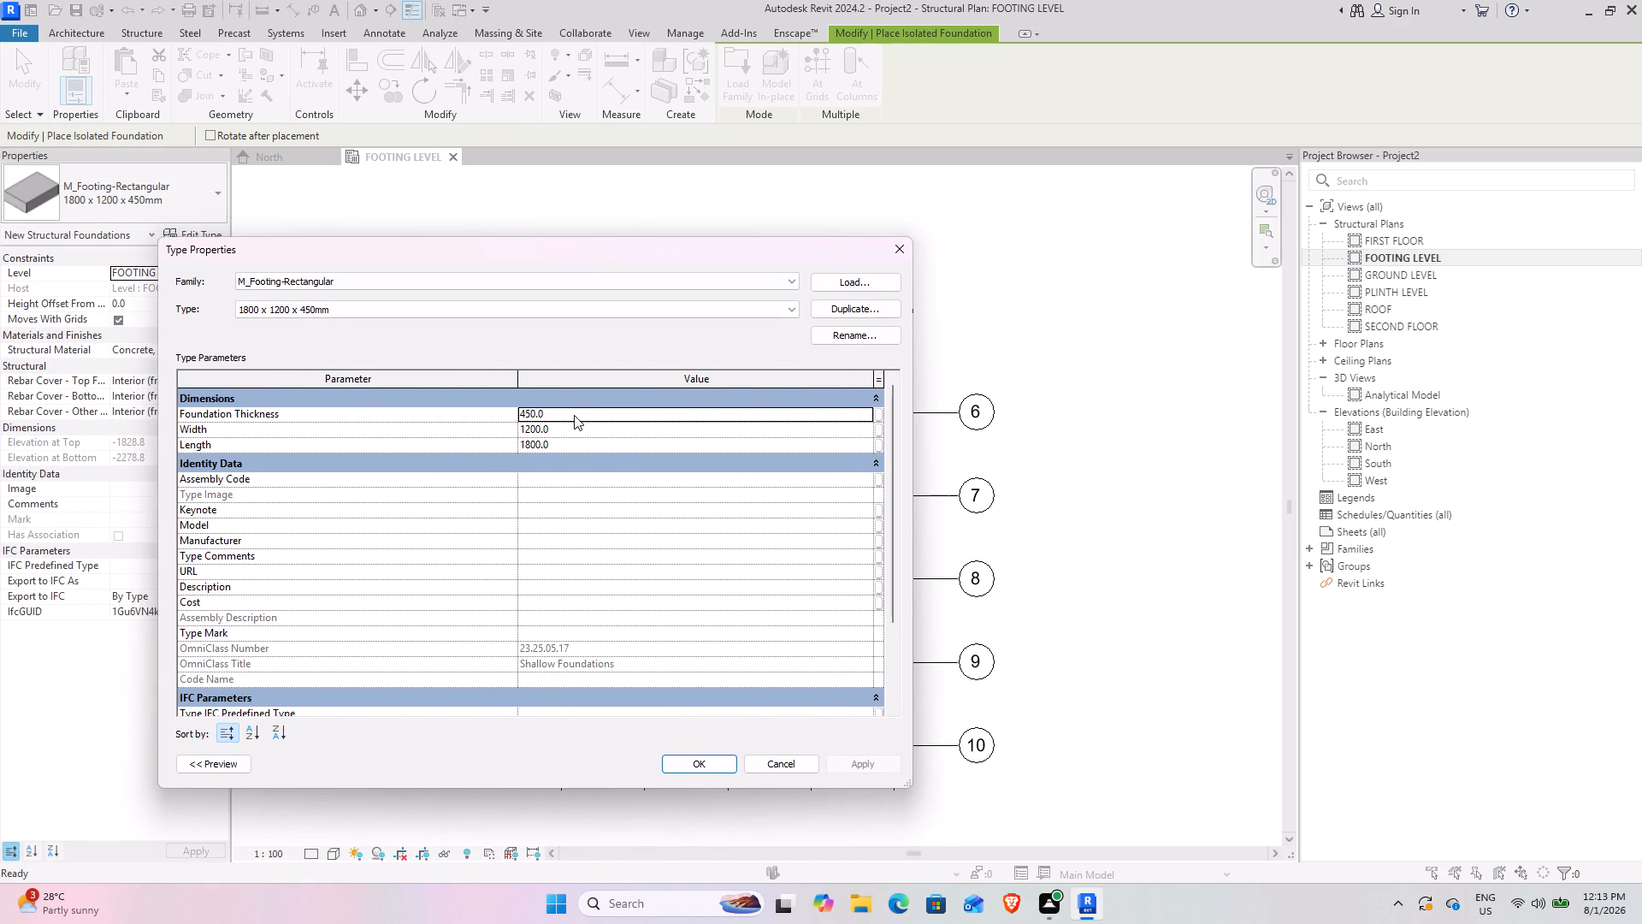
{"action": "left_click_drag", "start_coordinate": [573, 413], "coordinate": [434, 411]}
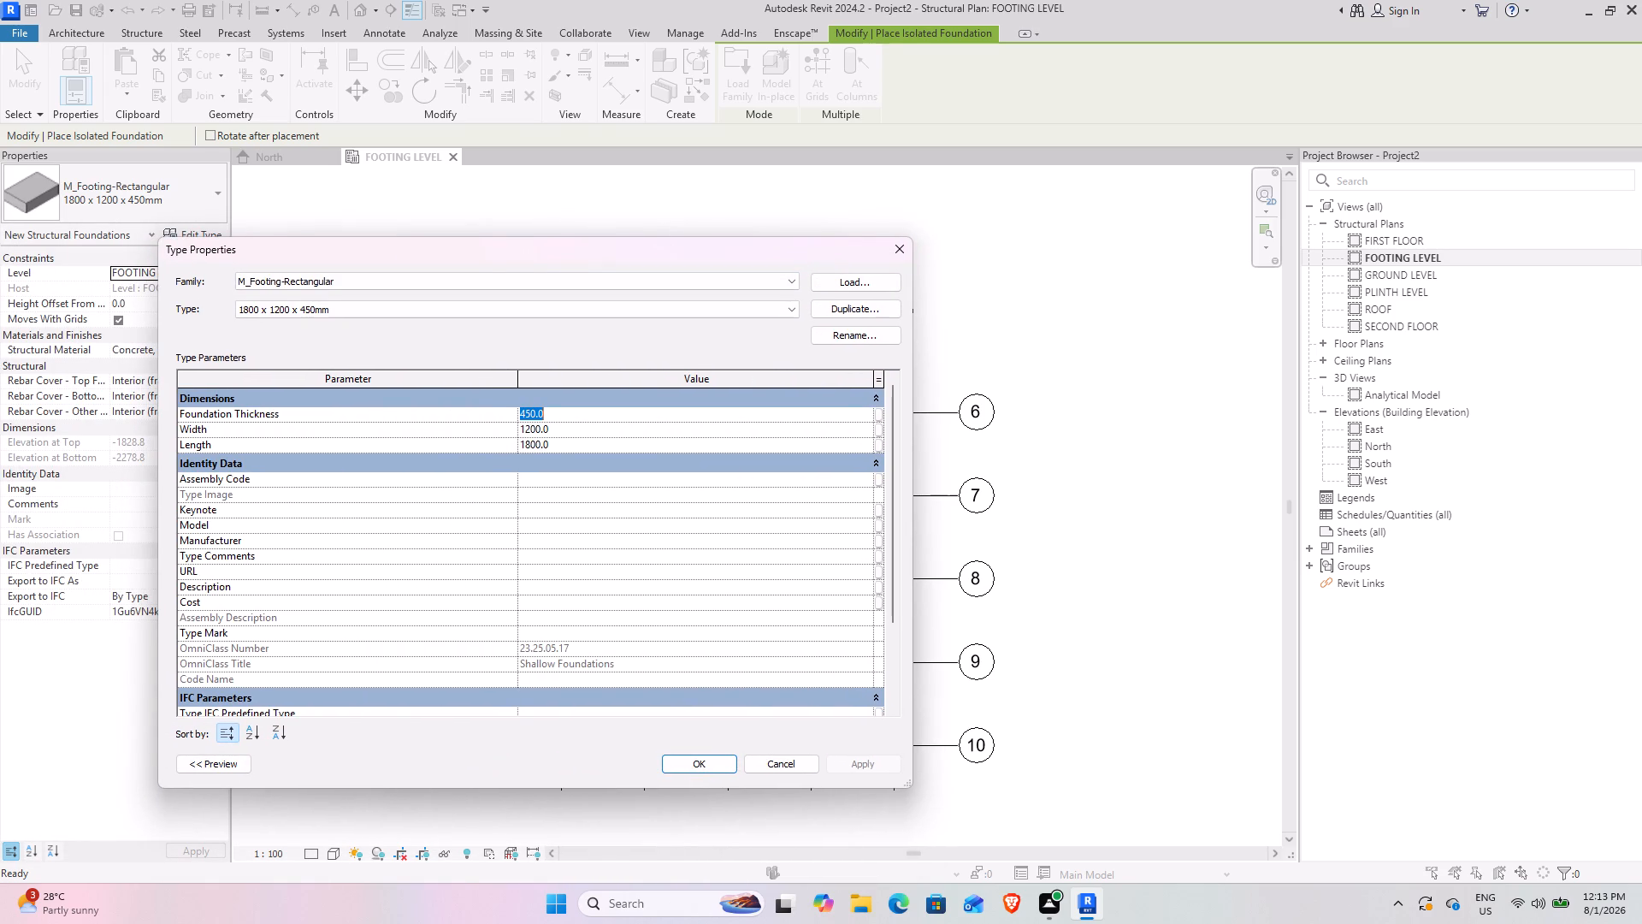
{"action": "type", "text": "3'"}
{"action": "key", "text": "Return"}
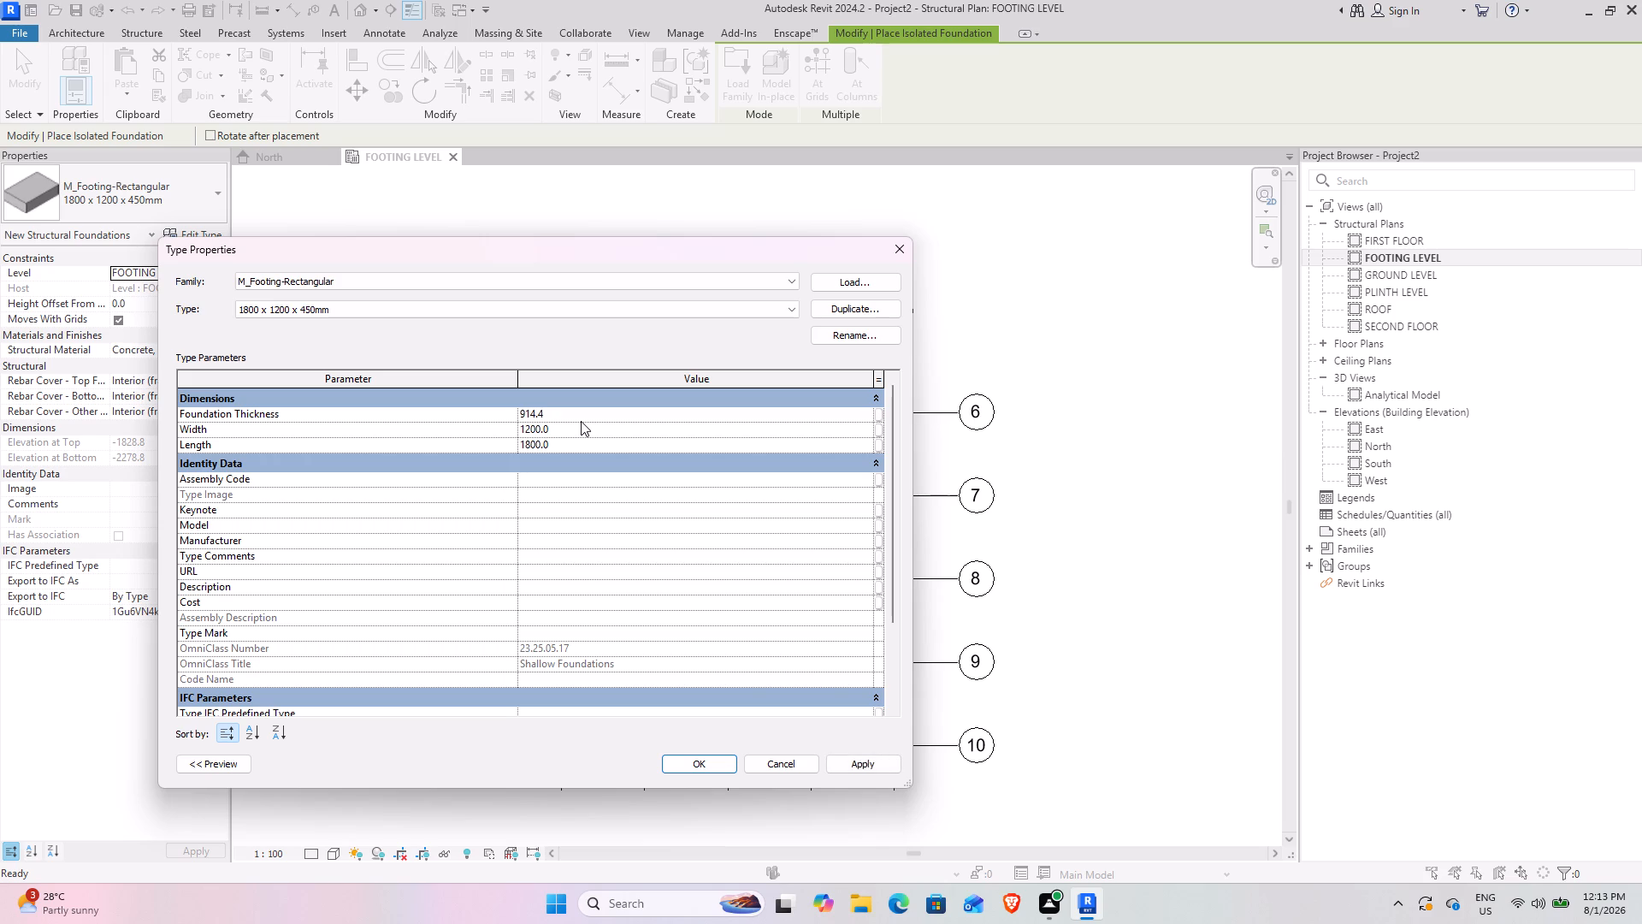
{"action": "left_click", "coordinate": [606, 437]}
{"action": "type", "text": "7'"}
{"action": "key", "text": "Return"}
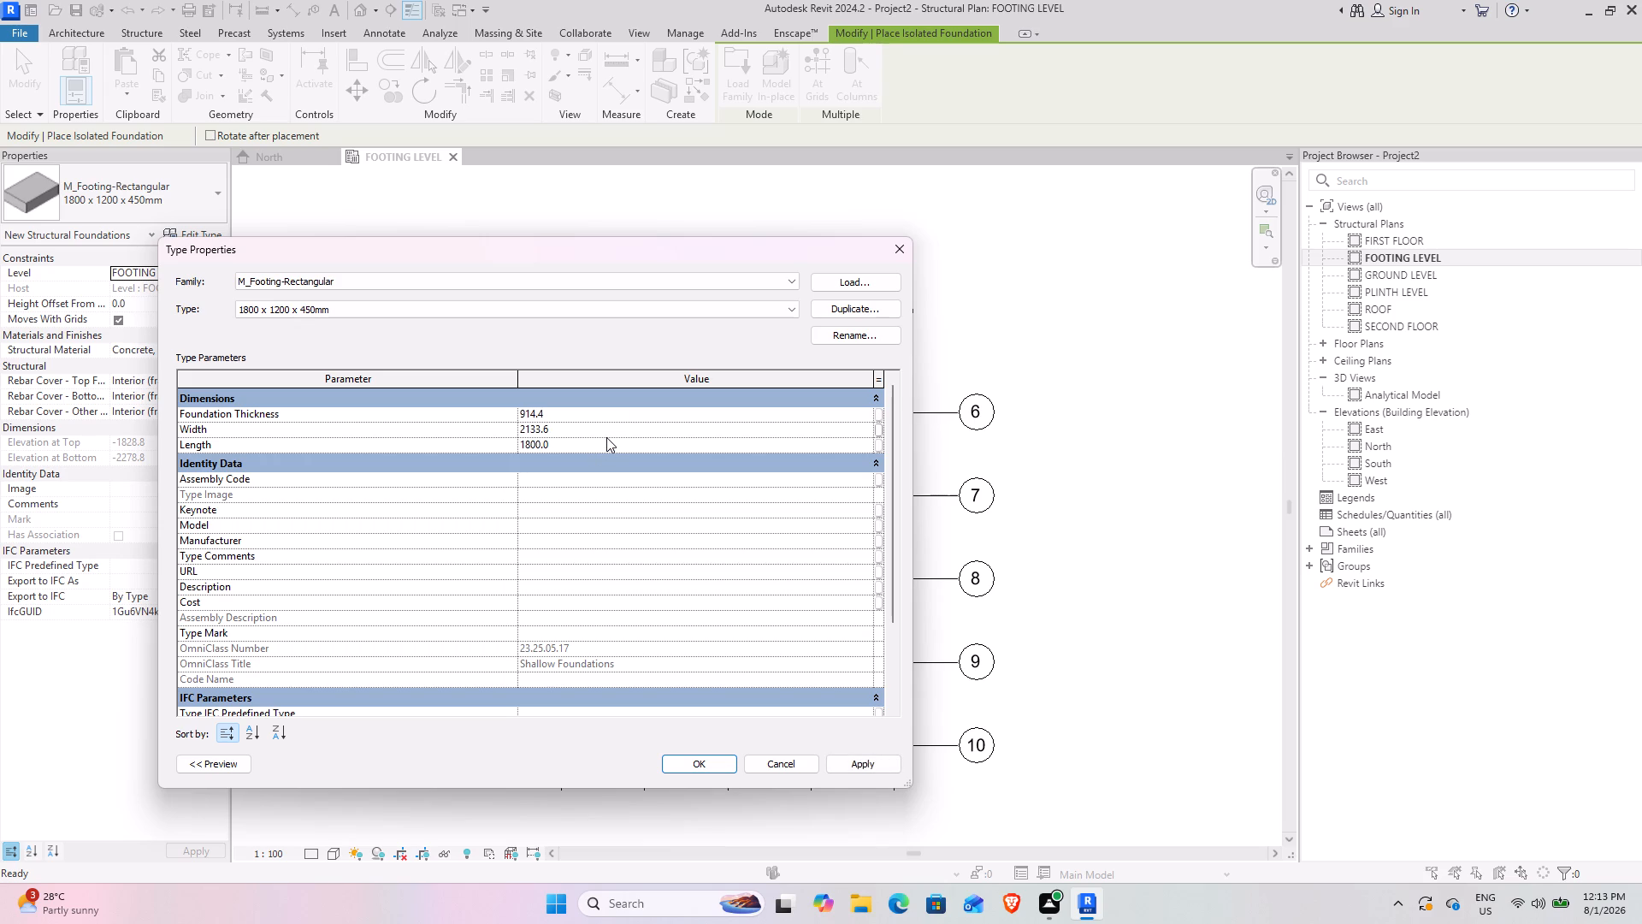
{"action": "left_click", "coordinate": [572, 443]}
{"action": "type", "text": "7'"}
{"action": "key", "text": "Return"}
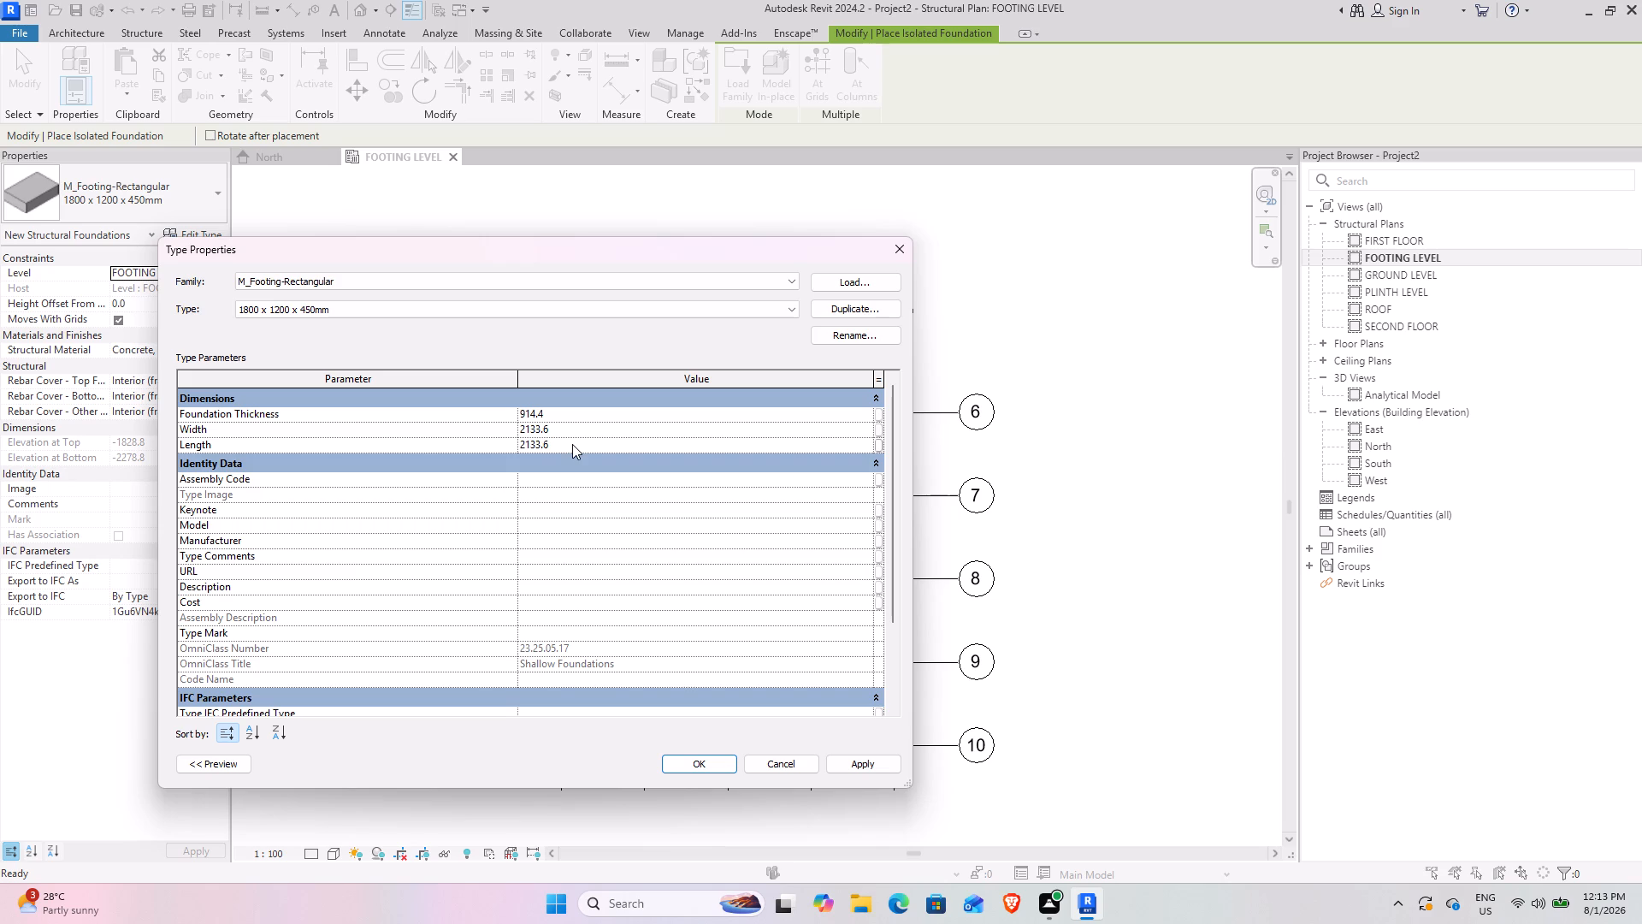
{"action": "left_click", "coordinate": [873, 767]}
{"action": "left_click", "coordinate": [706, 759]}
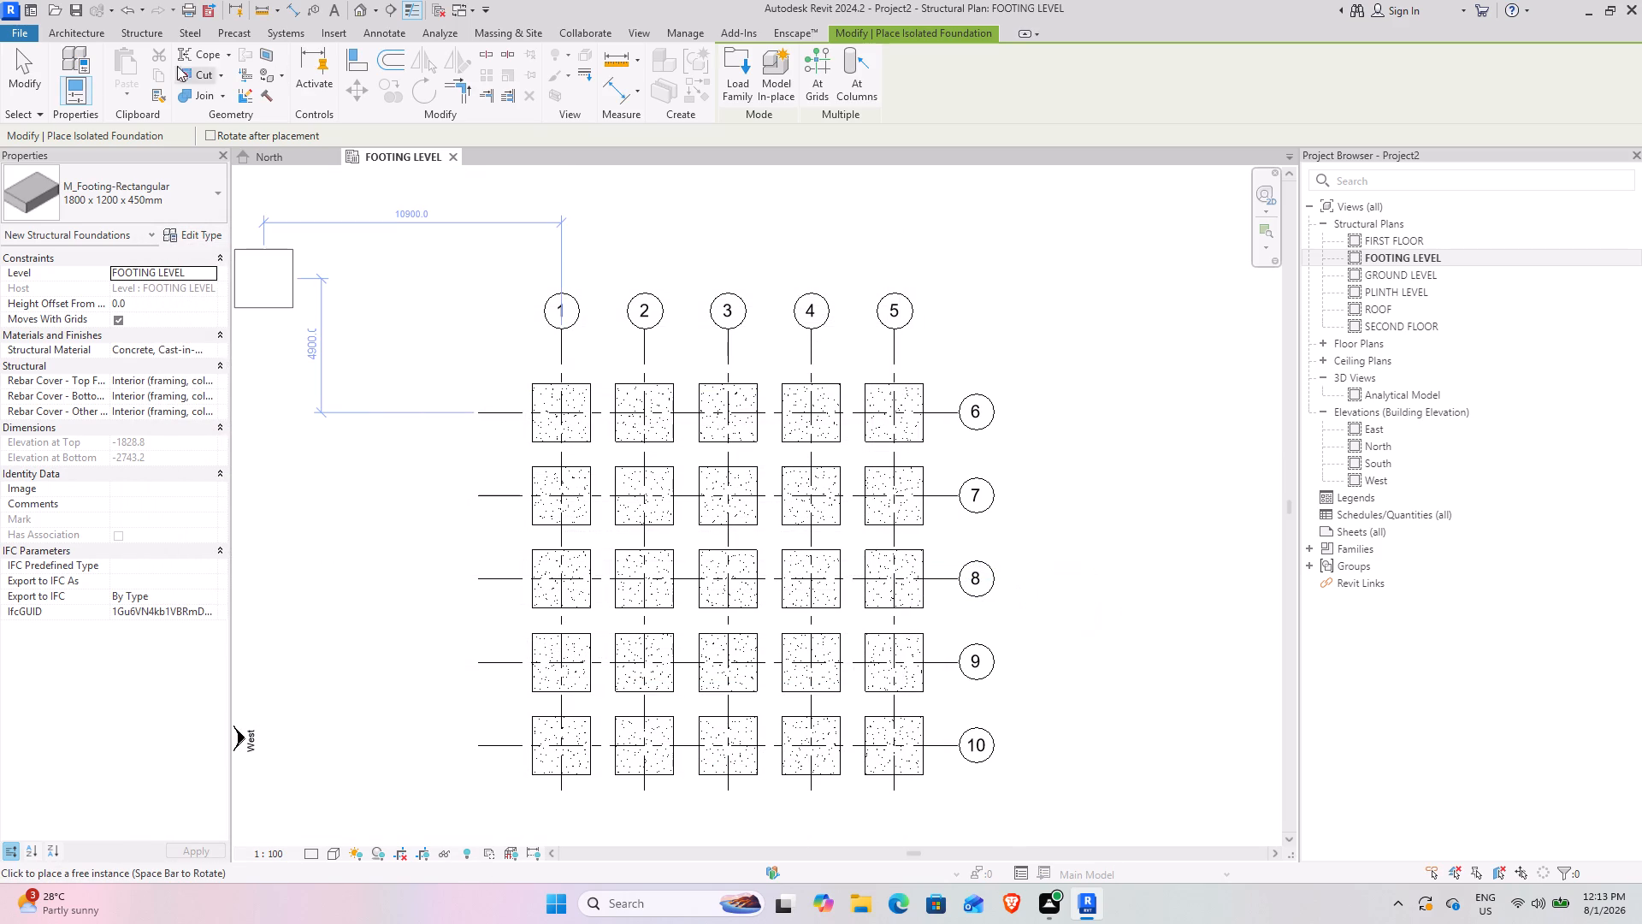
{"action": "left_click", "coordinate": [21, 59]}
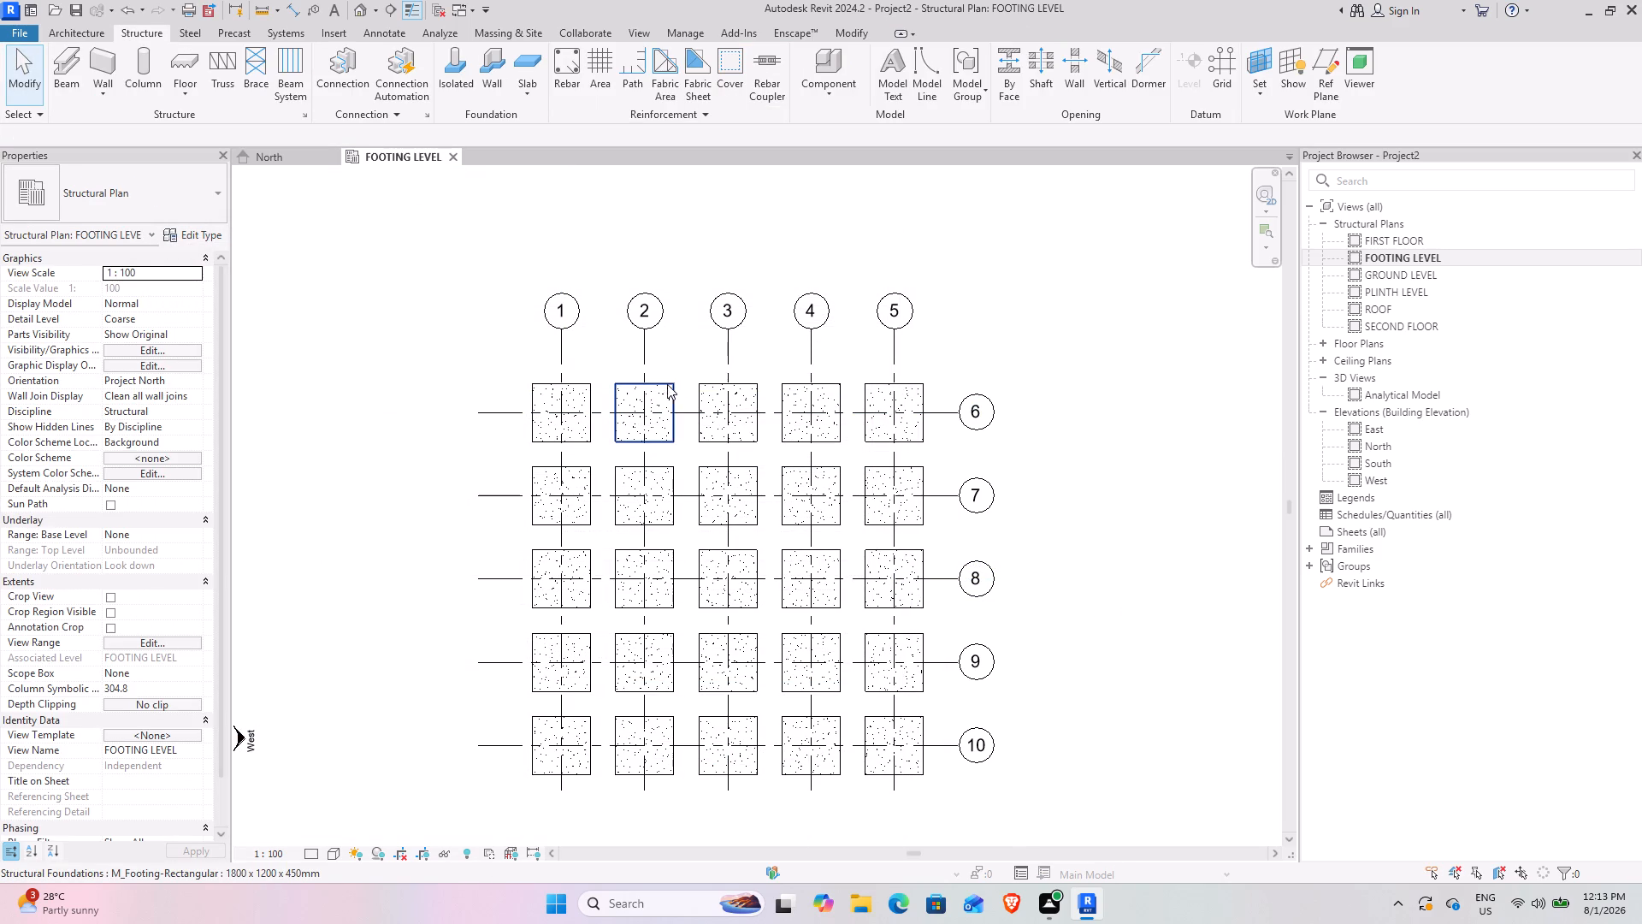
Delete alternate footings in a checkerboard: grids 2 and 4 on rows 6, 8 and 10, and grids 1, 3 and 5 on rows 7 and 9.
{"action": "left_click", "coordinate": [666, 392]}
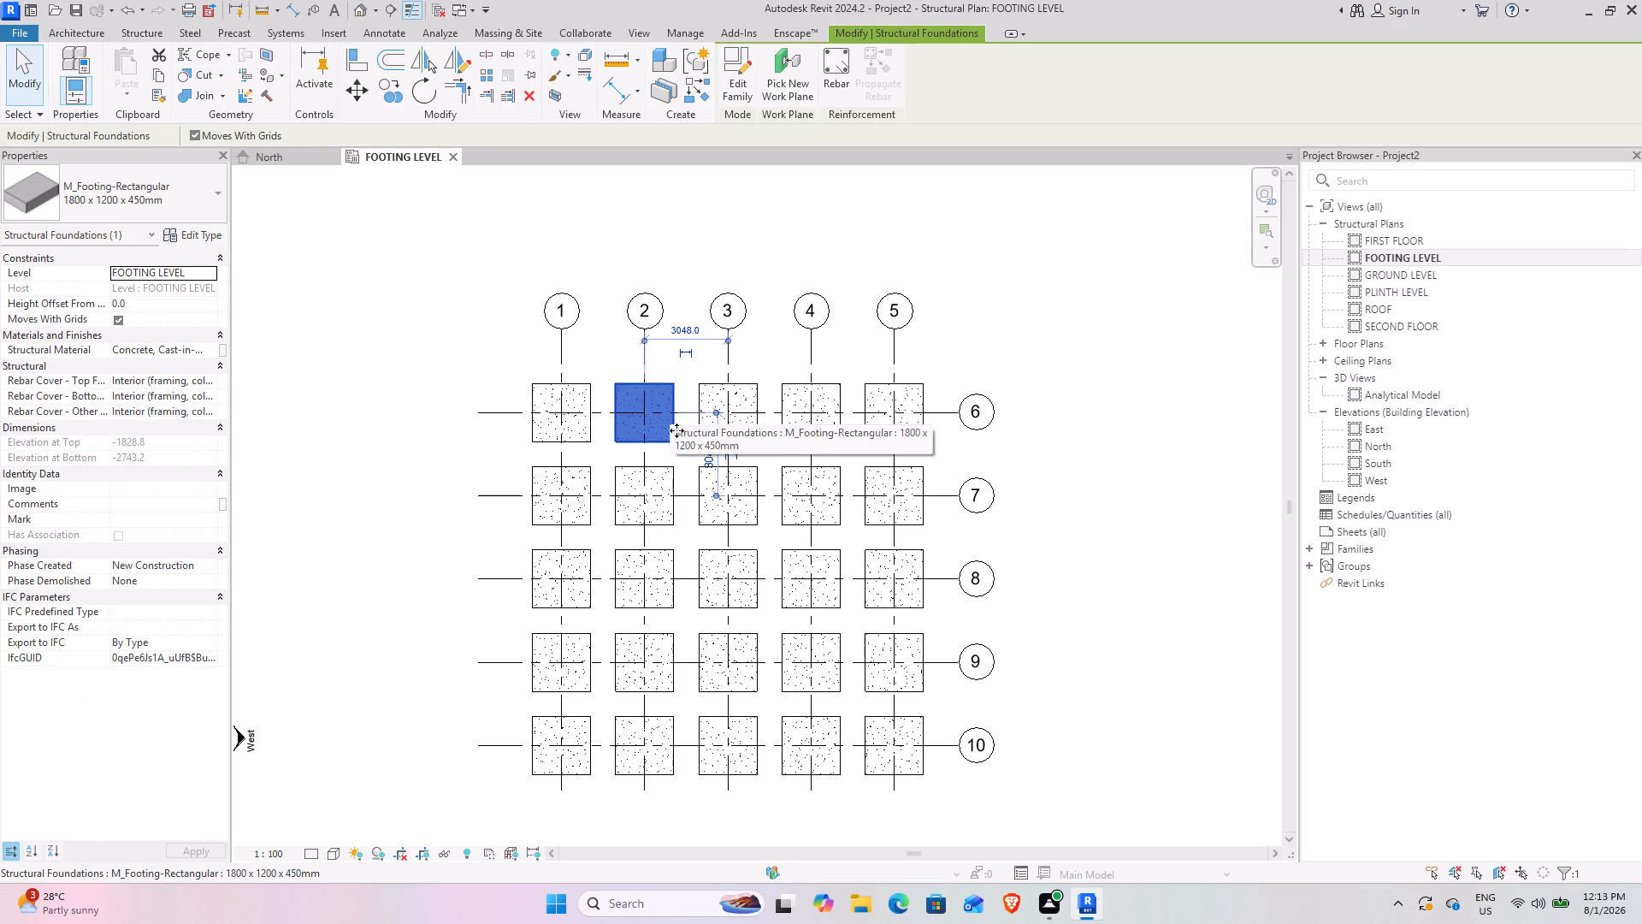
{"action": "left_click", "coordinate": [820, 385], "text": "ctrl"}
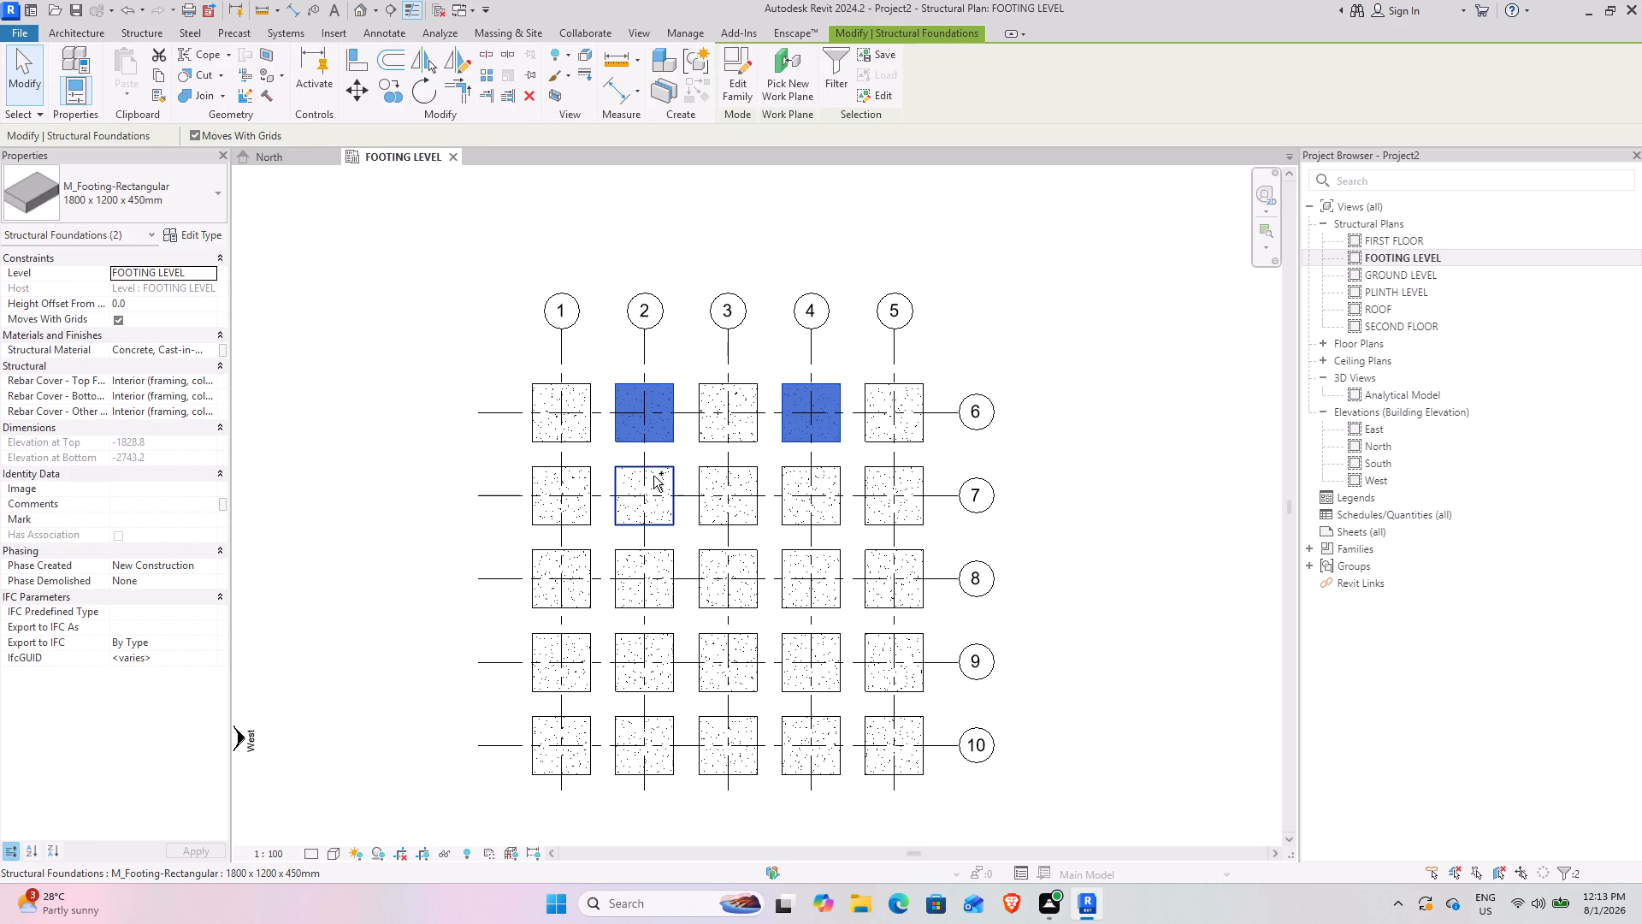
{"action": "left_click", "coordinate": [559, 471], "text": "ctrl"}
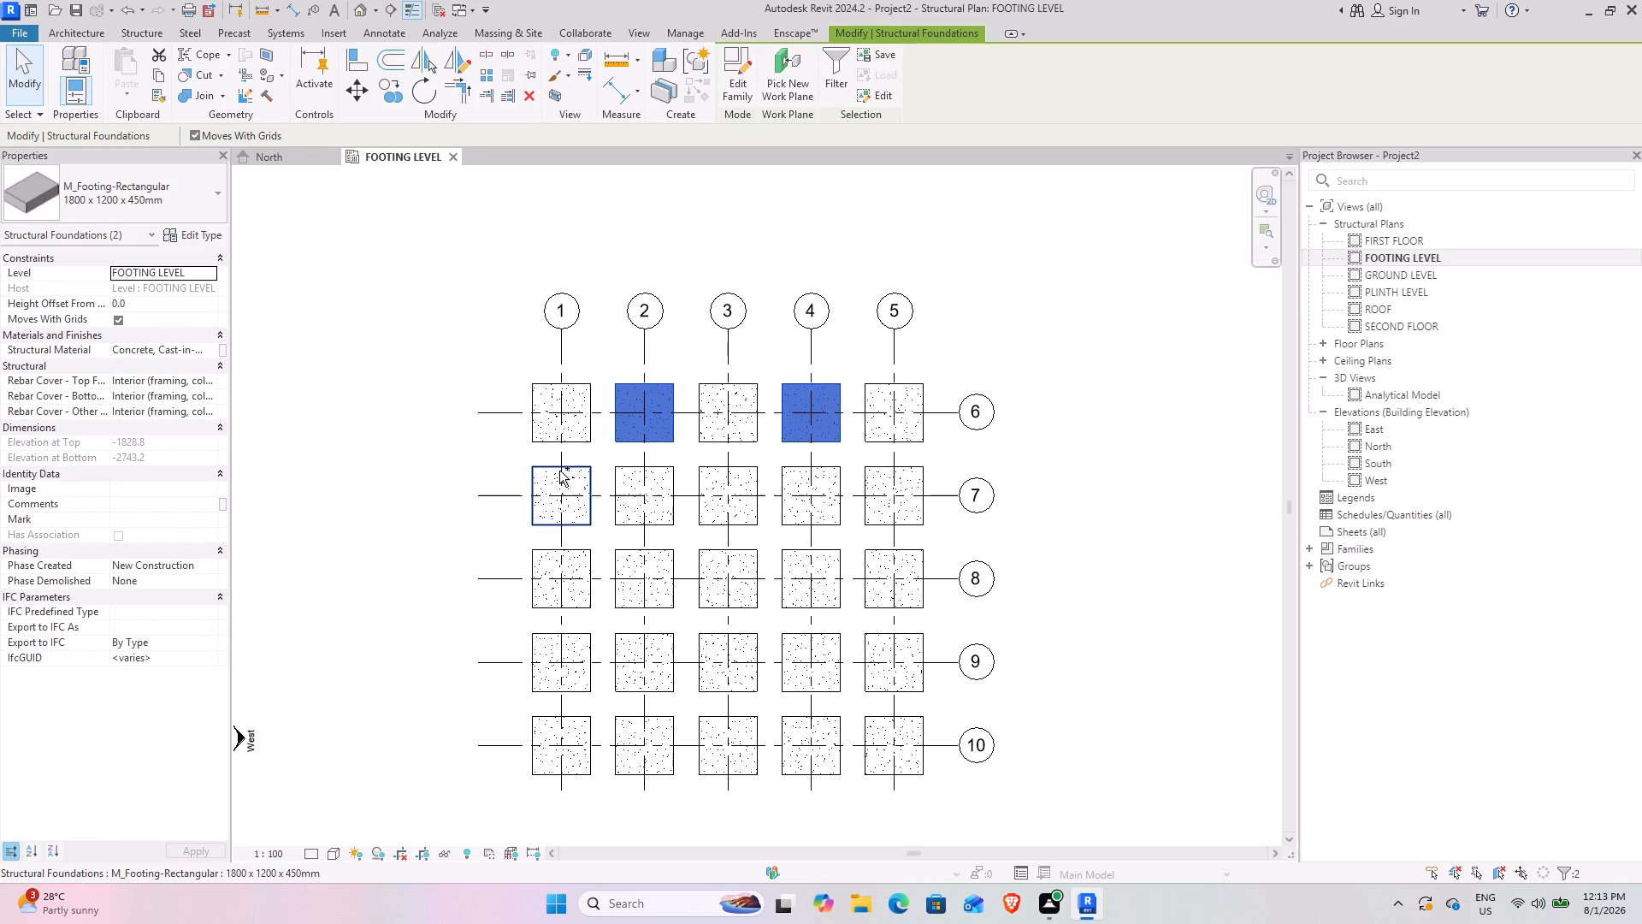
{"action": "left_click", "coordinate": [558, 636], "text": "ctrl"}
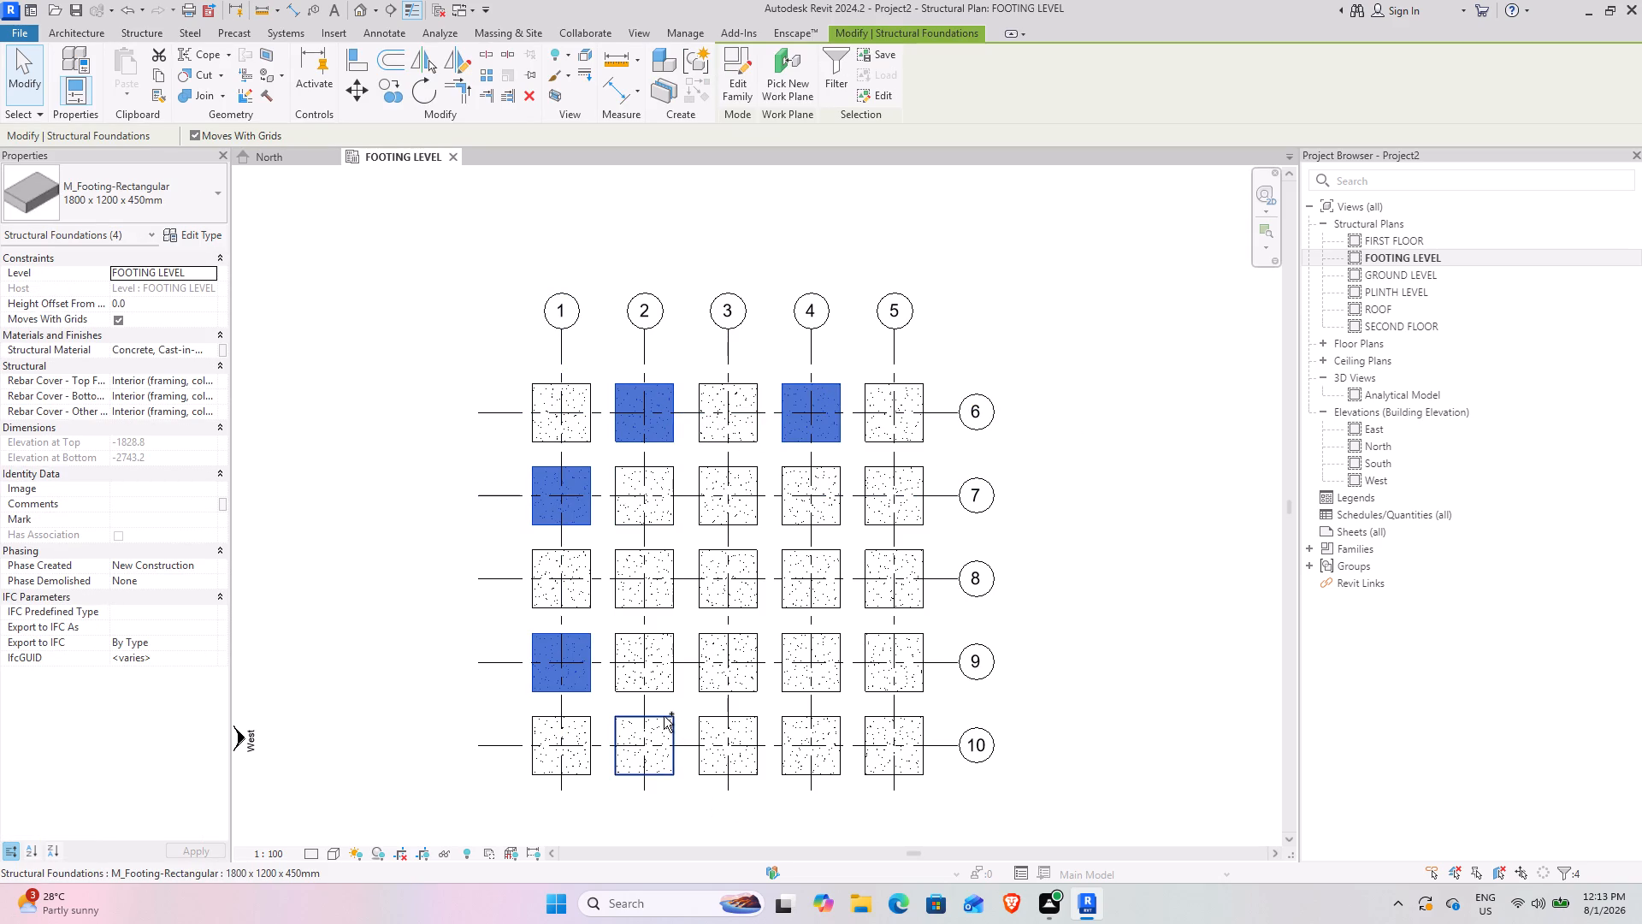
{"action": "left_click", "coordinate": [664, 716], "text": "ctrl"}
{"action": "left_click", "coordinate": [818, 725], "text": "ctrl"}
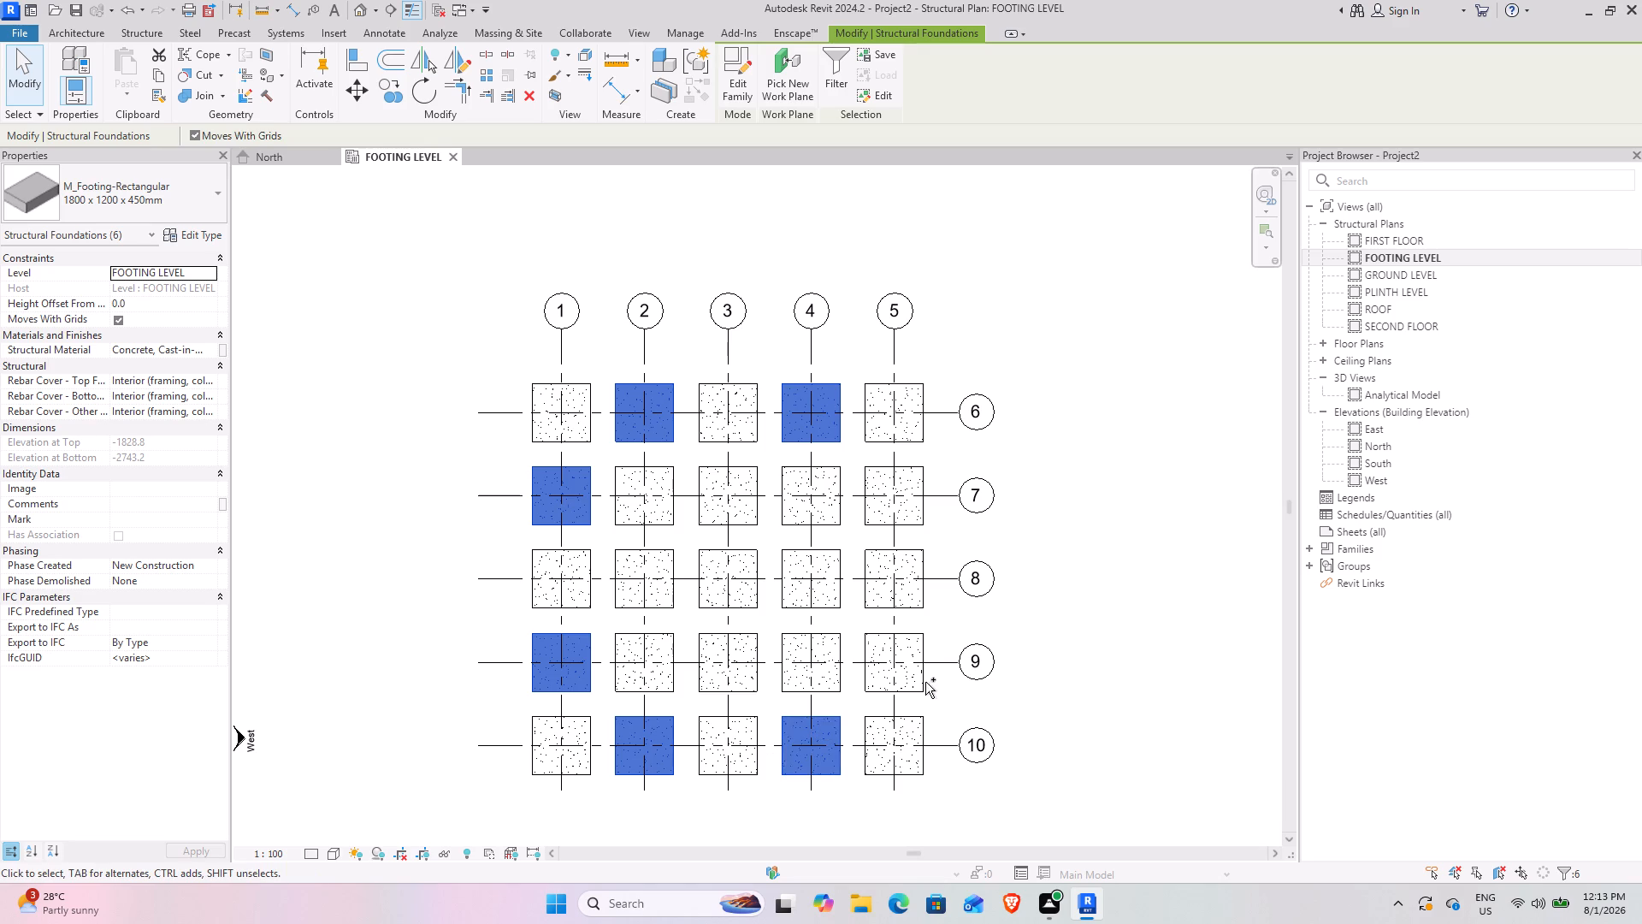
{"action": "left_click", "coordinate": [910, 646], "text": "ctrl"}
{"action": "left_click", "coordinate": [907, 632], "text": "ctrl"}
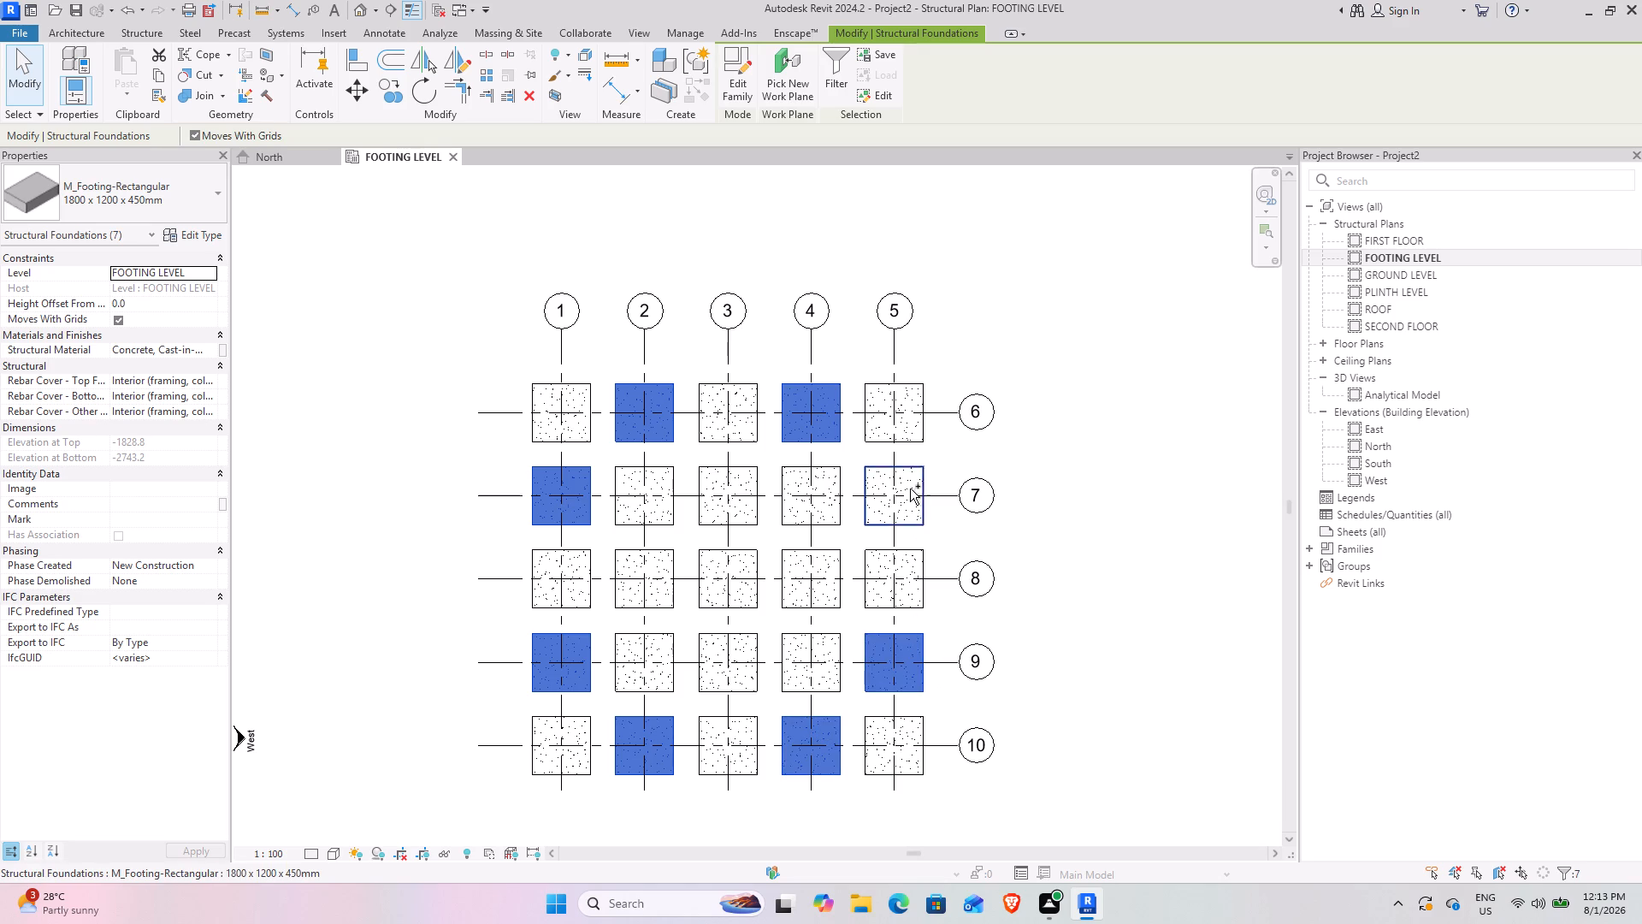
{"action": "left_click", "coordinate": [906, 469], "text": "ctrl"}
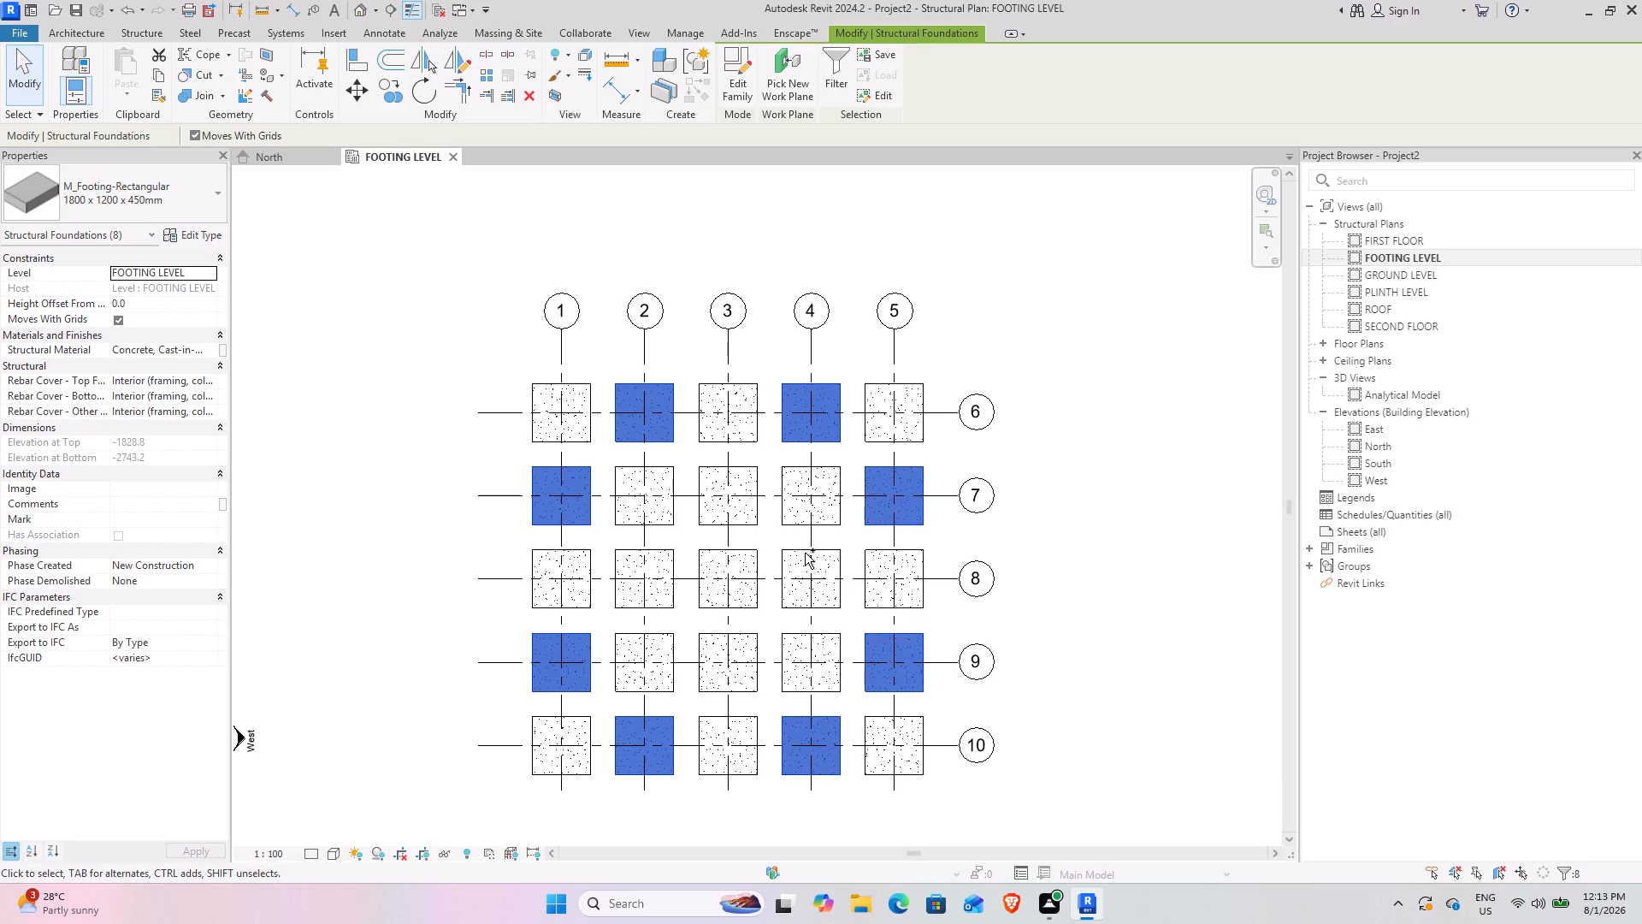
{"action": "left_click", "coordinate": [818, 553], "text": "ctrl"}
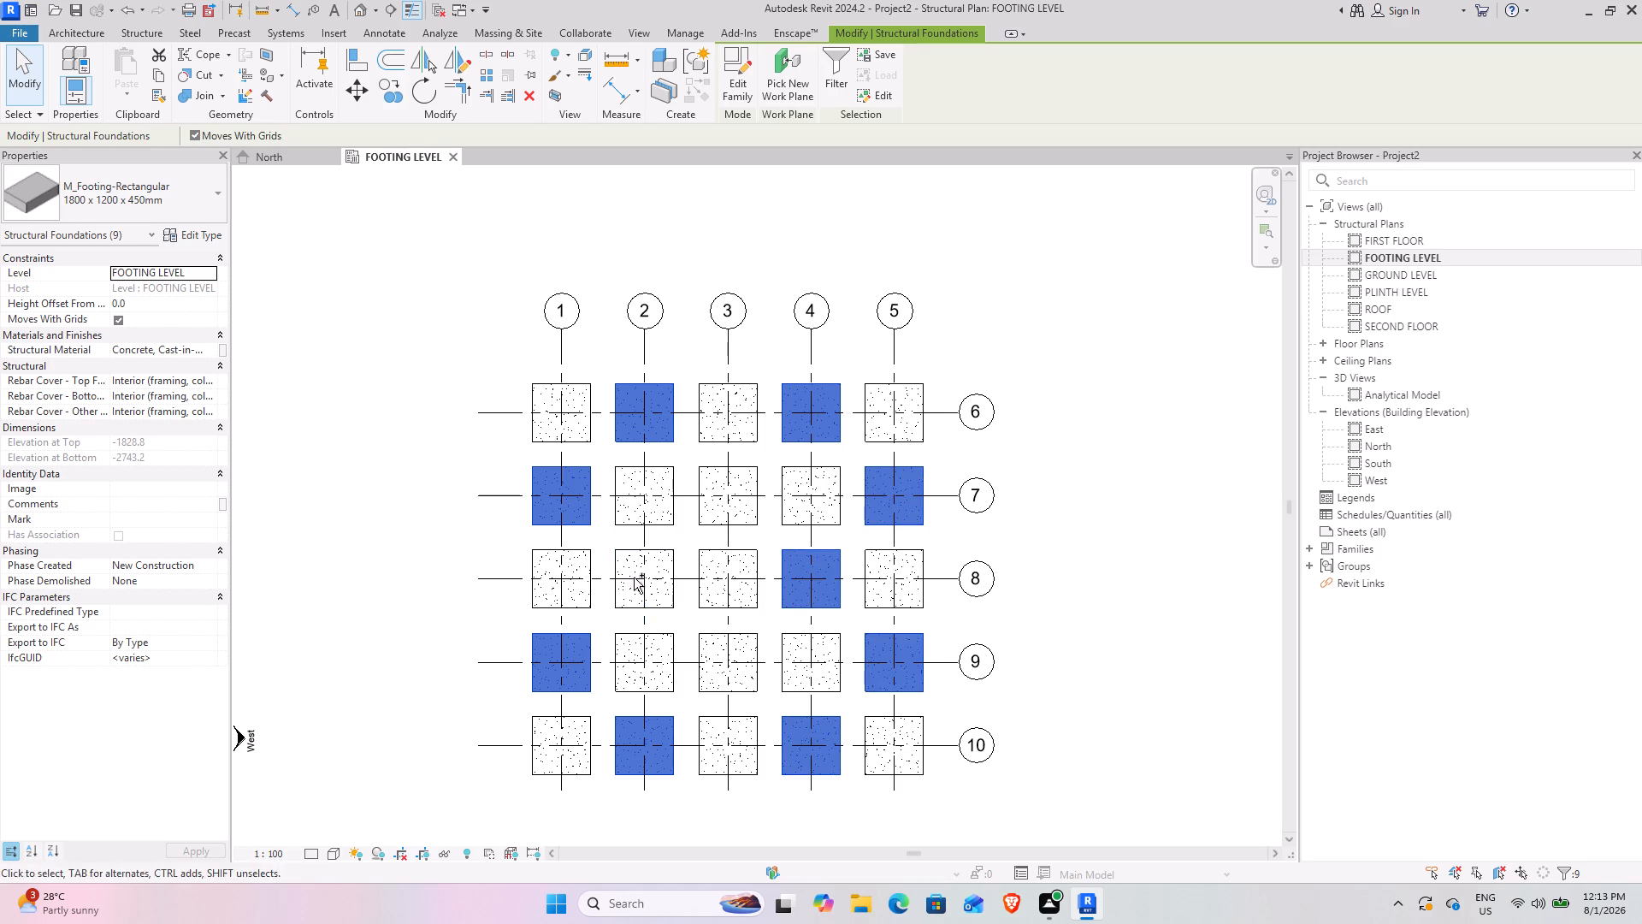
{"action": "left_click", "coordinate": [648, 550], "text": "ctrl"}
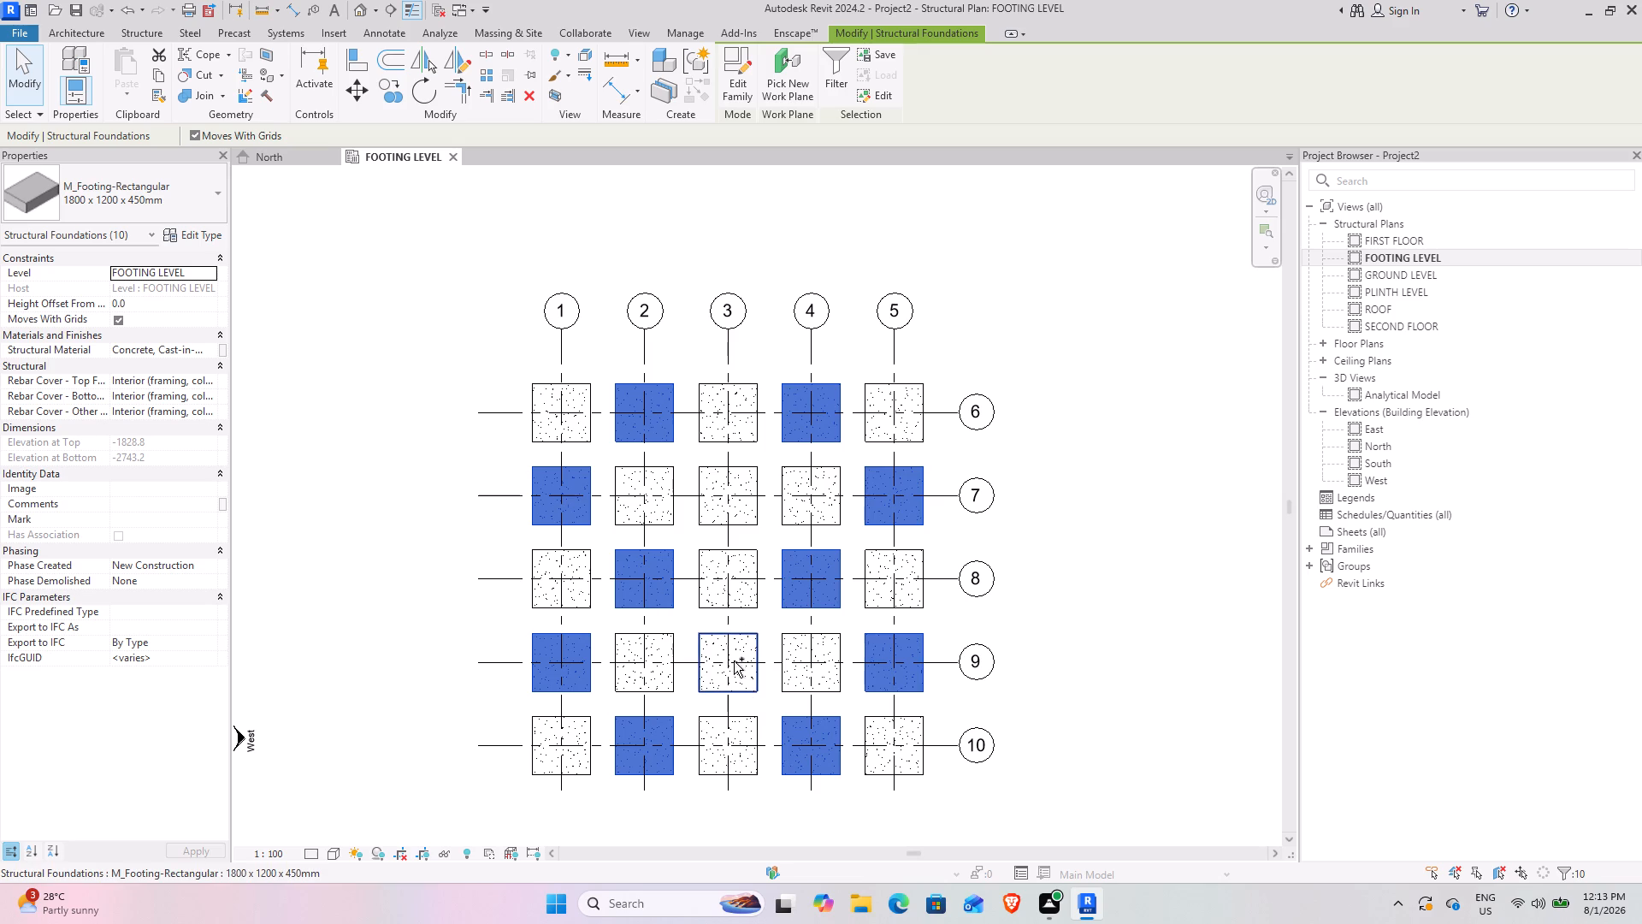
{"action": "left_click", "coordinate": [735, 639], "text": "ctrl"}
{"action": "left_click", "coordinate": [728, 465], "text": "ctrl"}
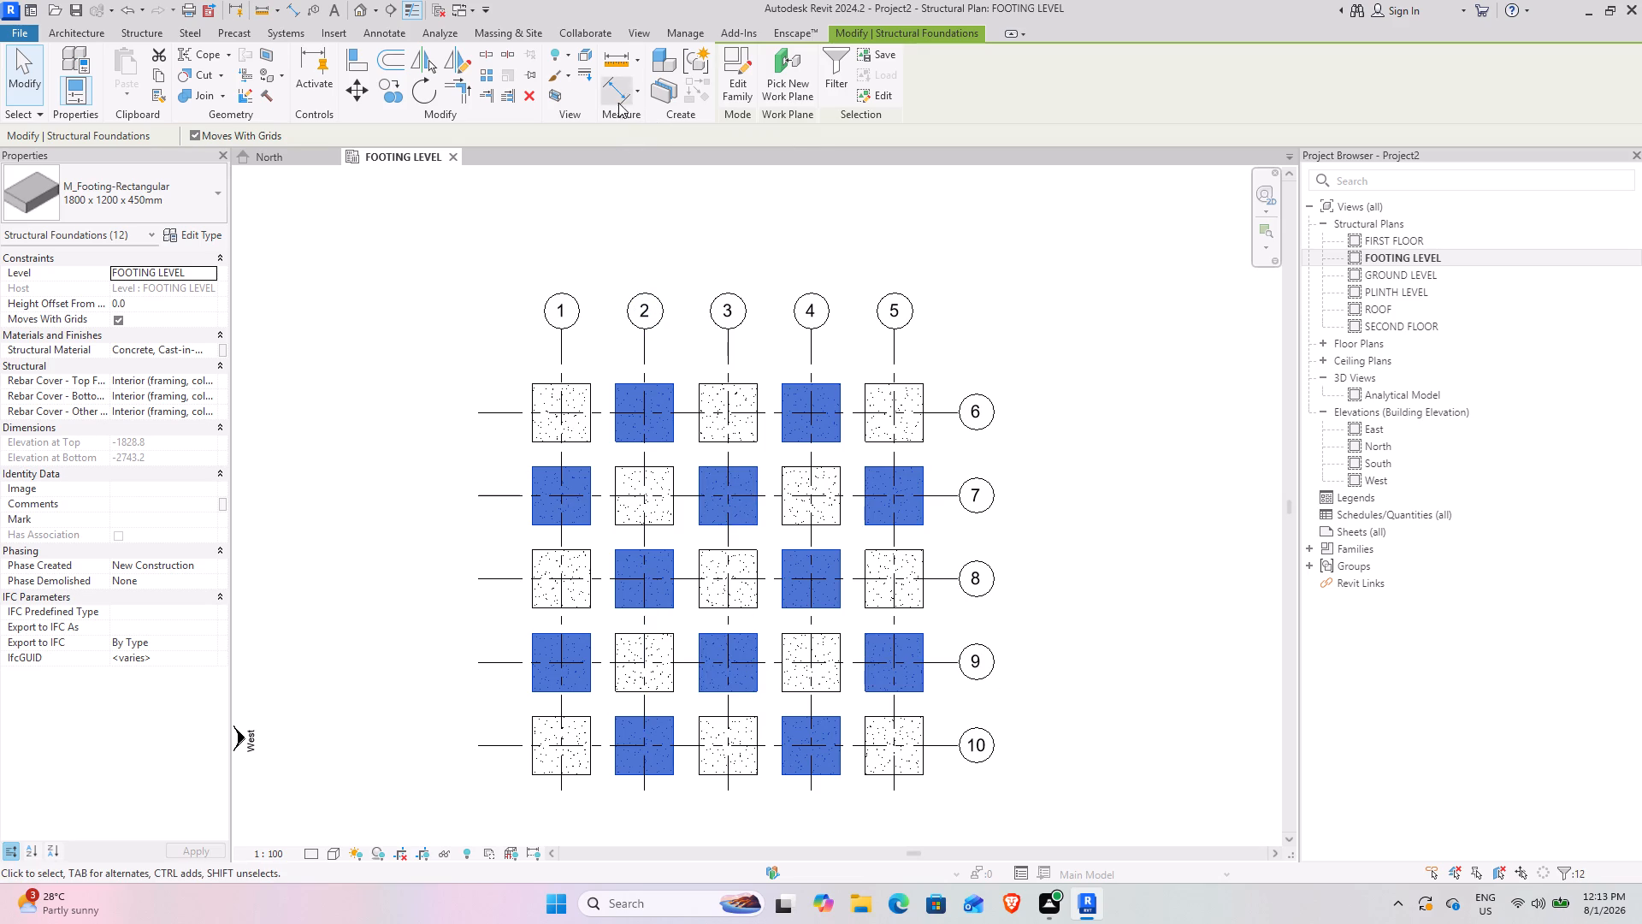
{"action": "left_click", "coordinate": [524, 92]}
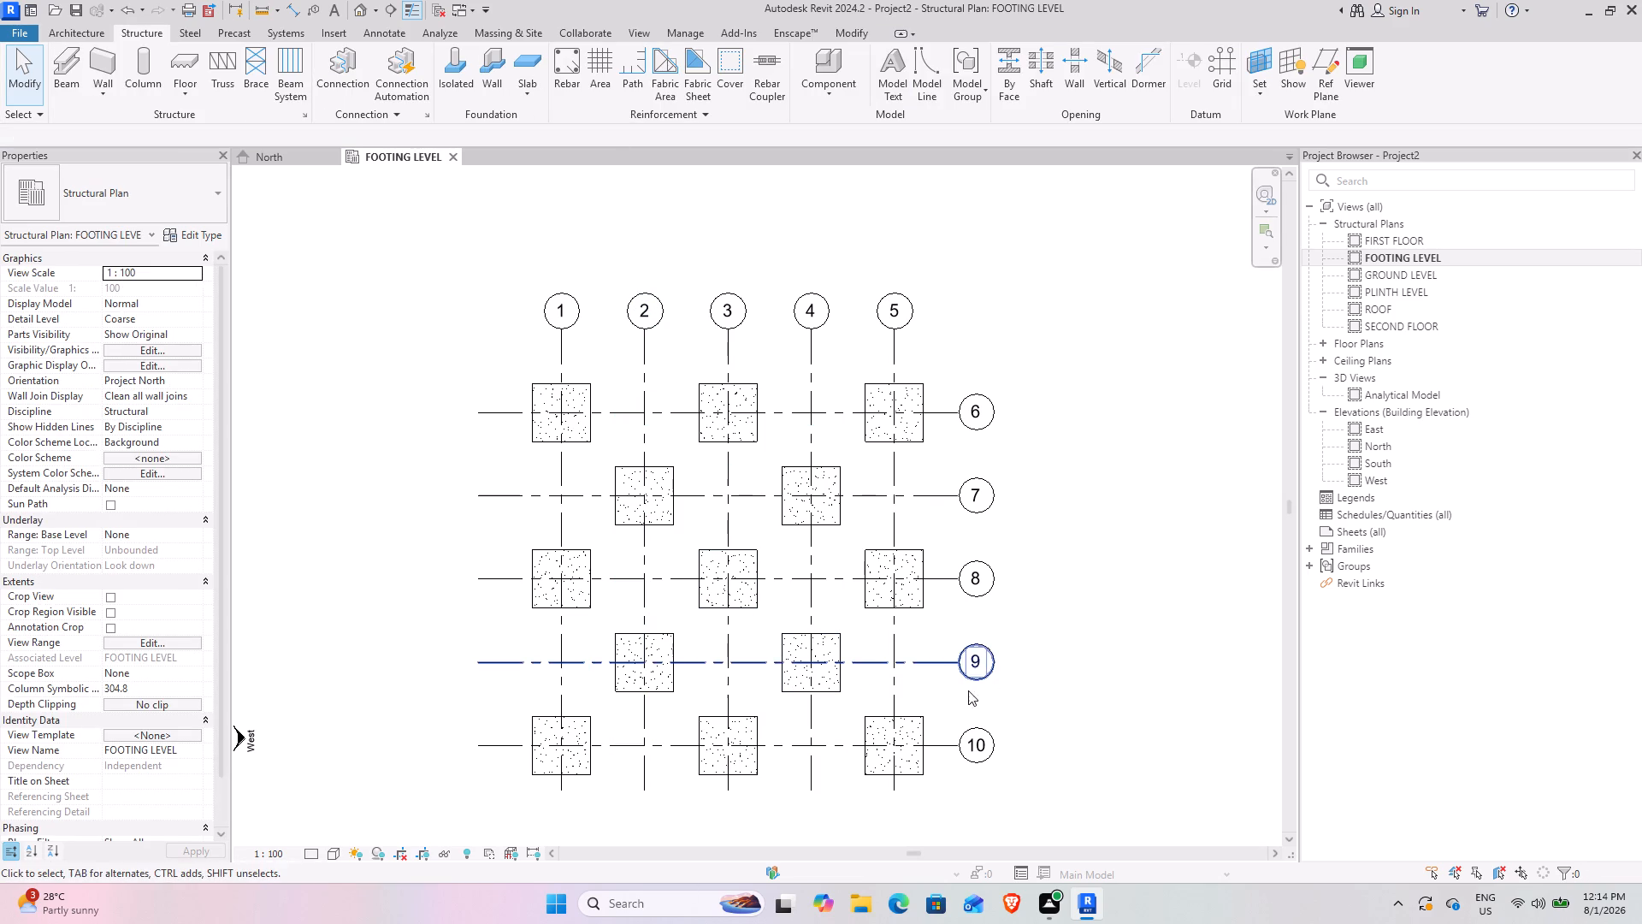
Cut a short horizontal building section through the footing at grids 1 and 6, looking towards the grid 1 bubble, and open its view.
{"action": "scroll", "coordinate": [965, 698], "scroll_direction": "down", "scroll_amount": 2}
{"action": "middle_click_drag", "start_coordinate": [897, 773], "coordinate": [820, 528]}
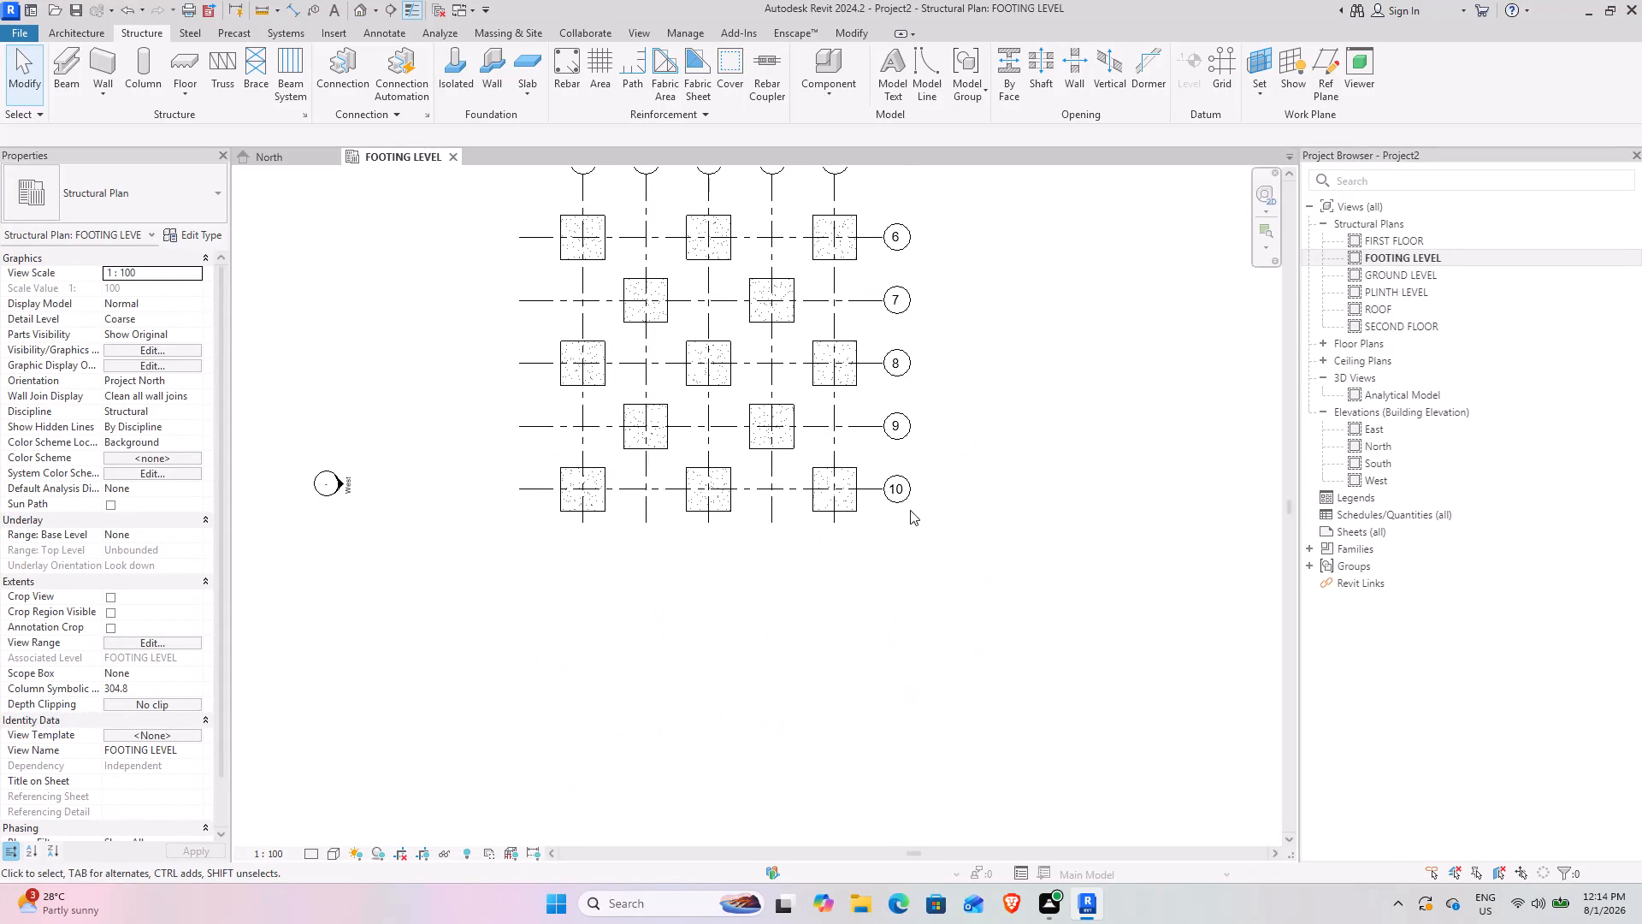
{"action": "middle_click_drag", "start_coordinate": [913, 516], "coordinate": [930, 645]}
{"action": "scroll", "coordinate": [780, 355], "scroll_direction": "up", "scroll_amount": 2}
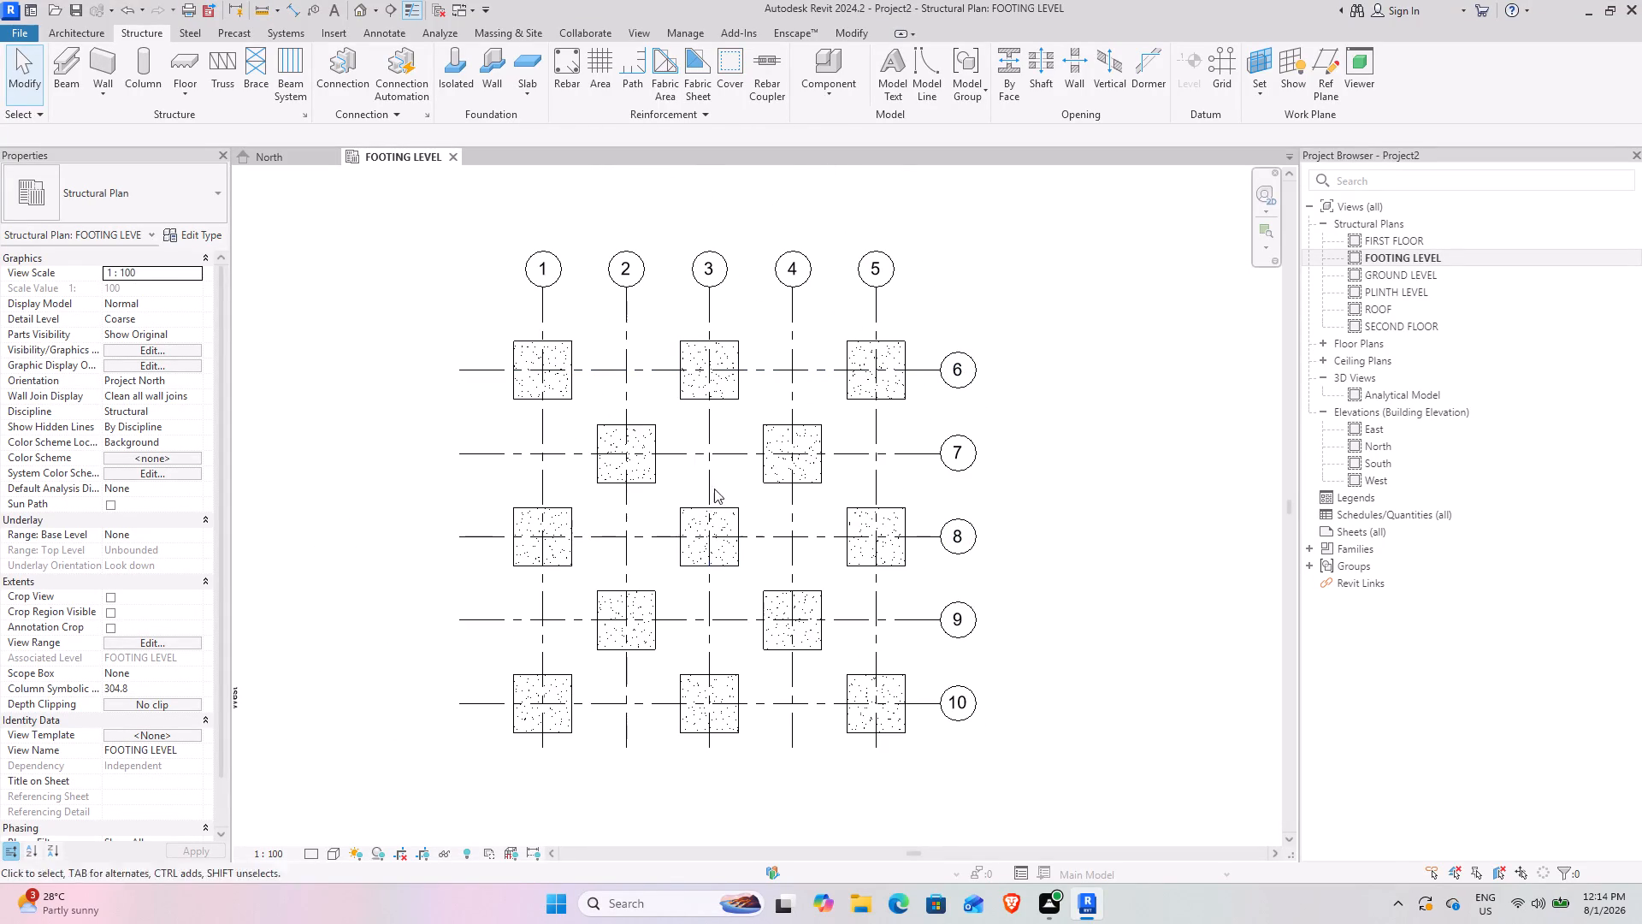
{"action": "left_click", "coordinate": [386, 9]}
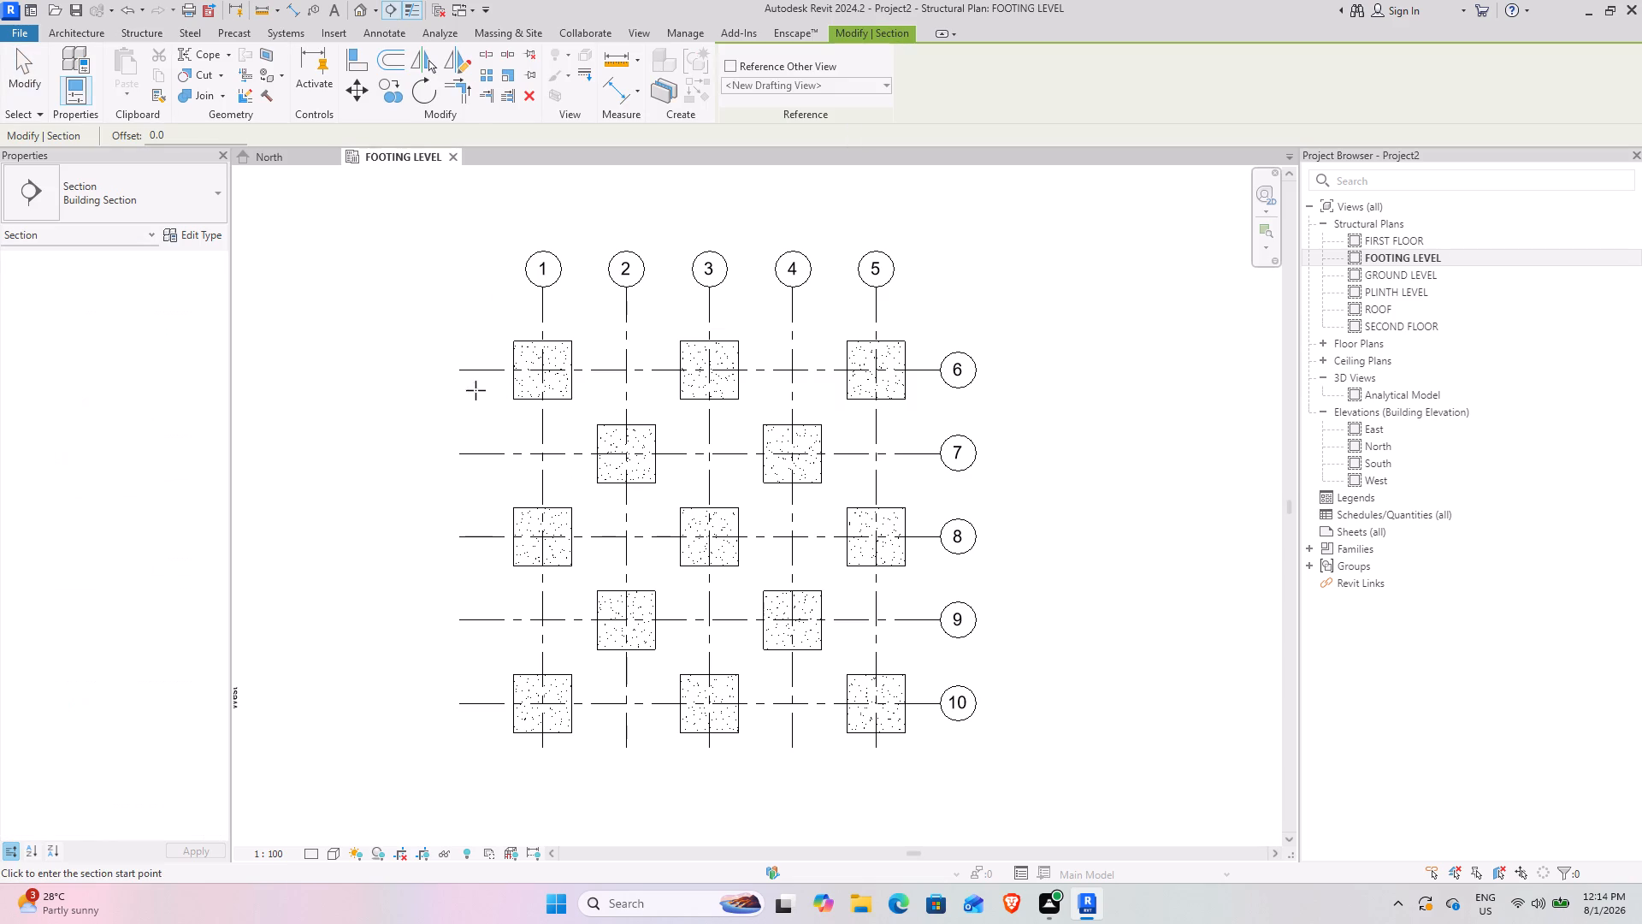
{"action": "left_click", "coordinate": [499, 357]}
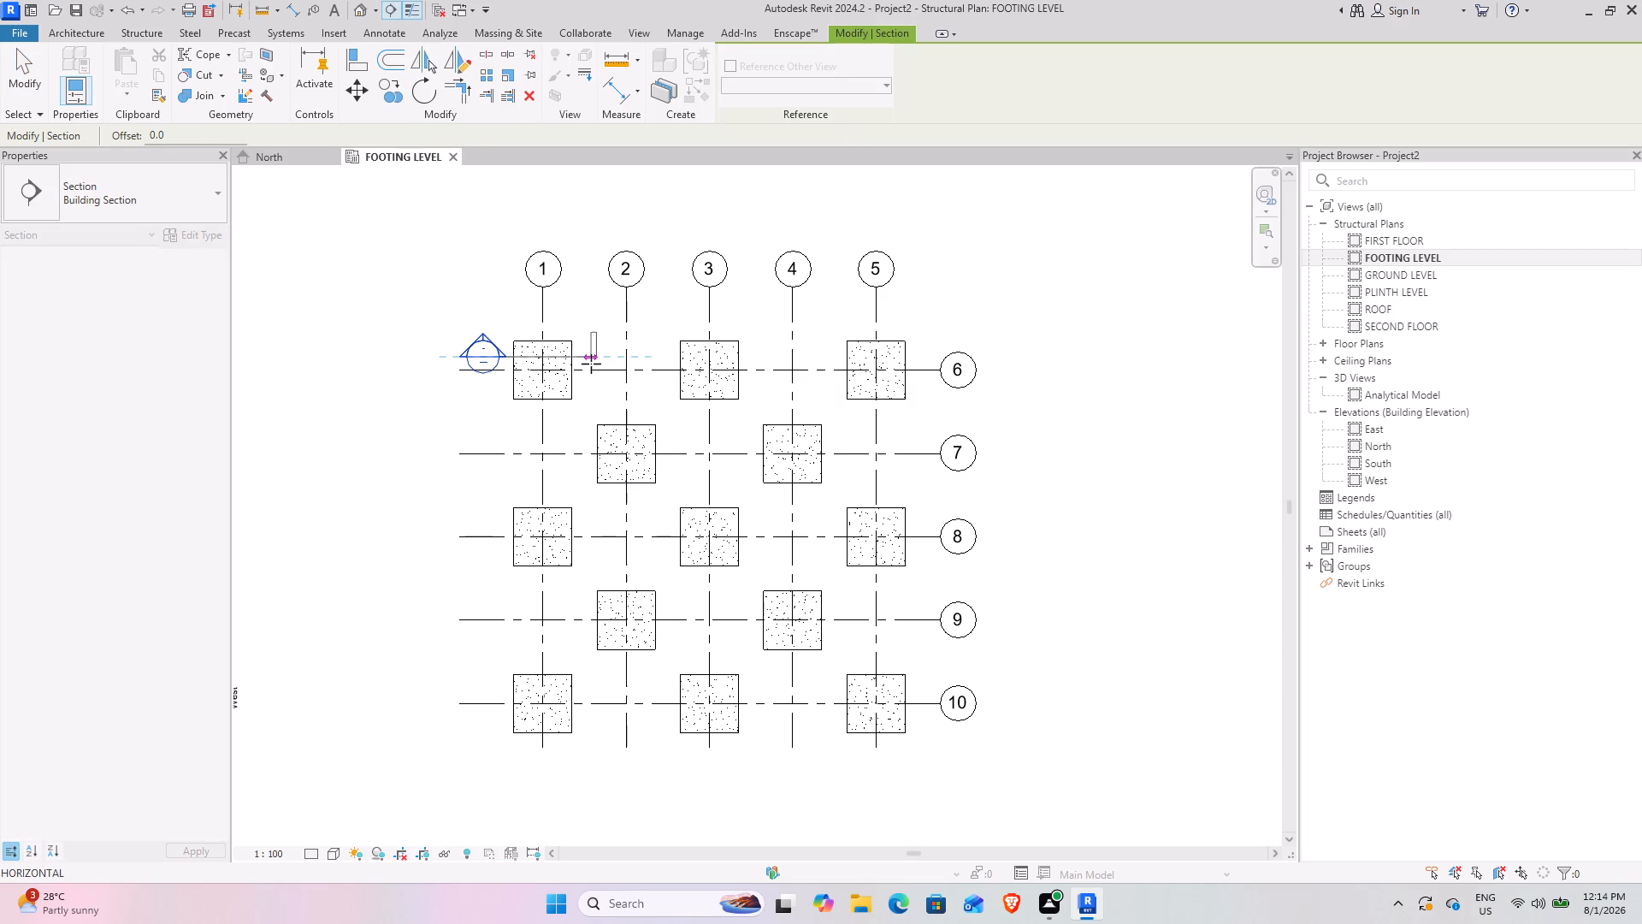
{"action": "left_click", "coordinate": [594, 358]}
{"action": "right_click", "coordinate": [466, 350]}
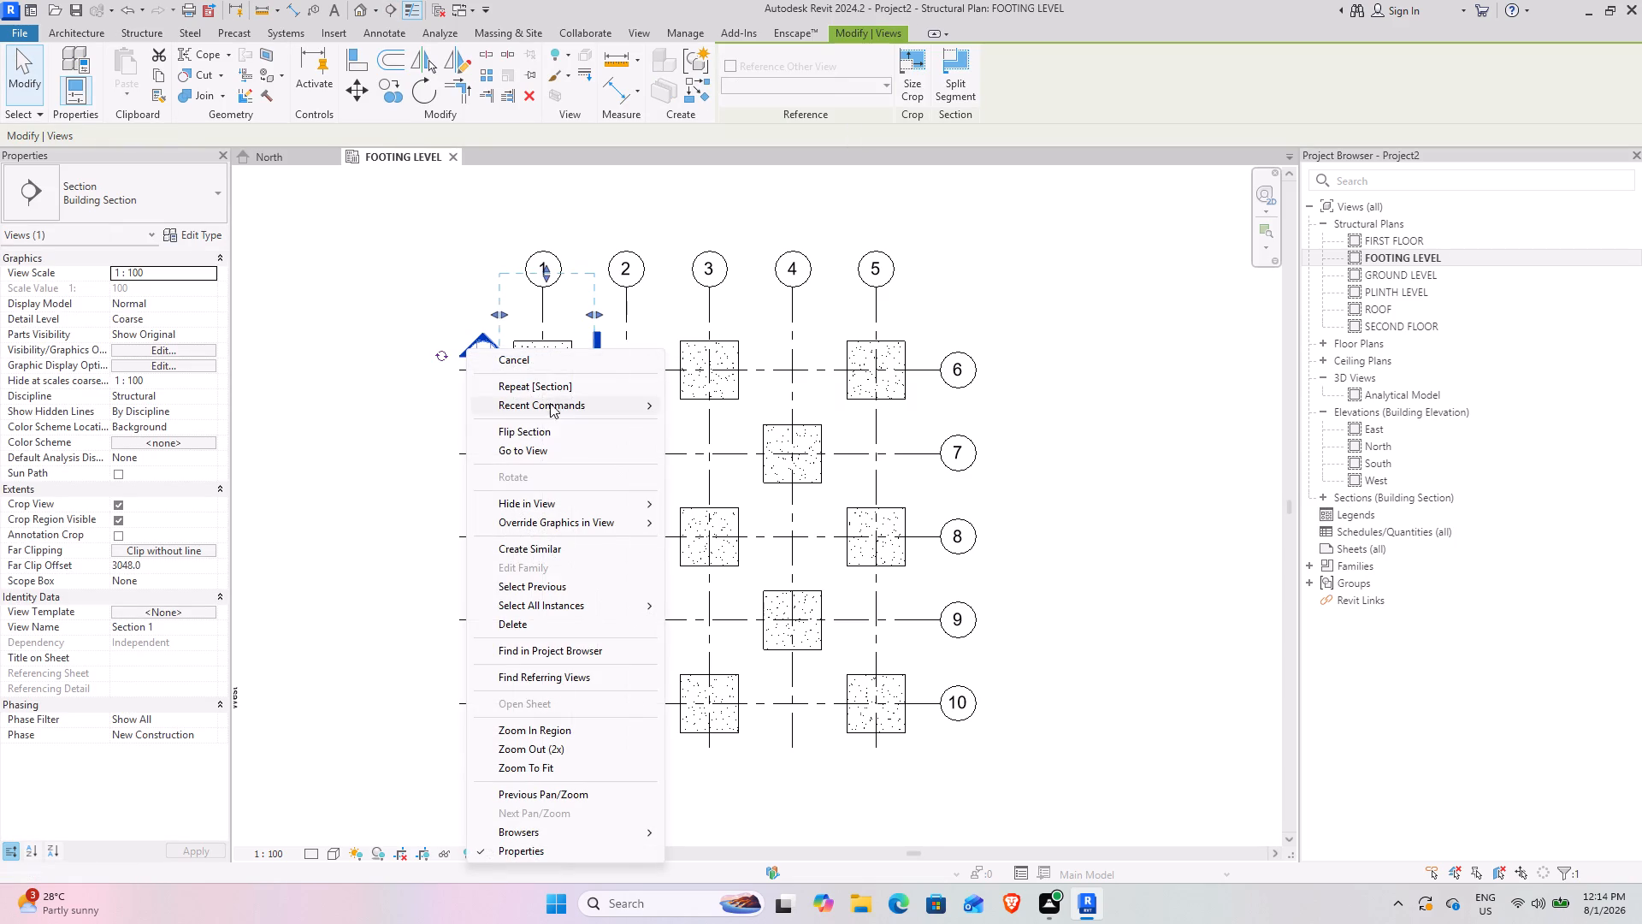
{"action": "left_click", "coordinate": [539, 451]}
Add a rebar cover setting named FOOTING with a 50 mm cover.
{"action": "scroll", "coordinate": [783, 634], "scroll_direction": "up", "scroll_amount": 4}
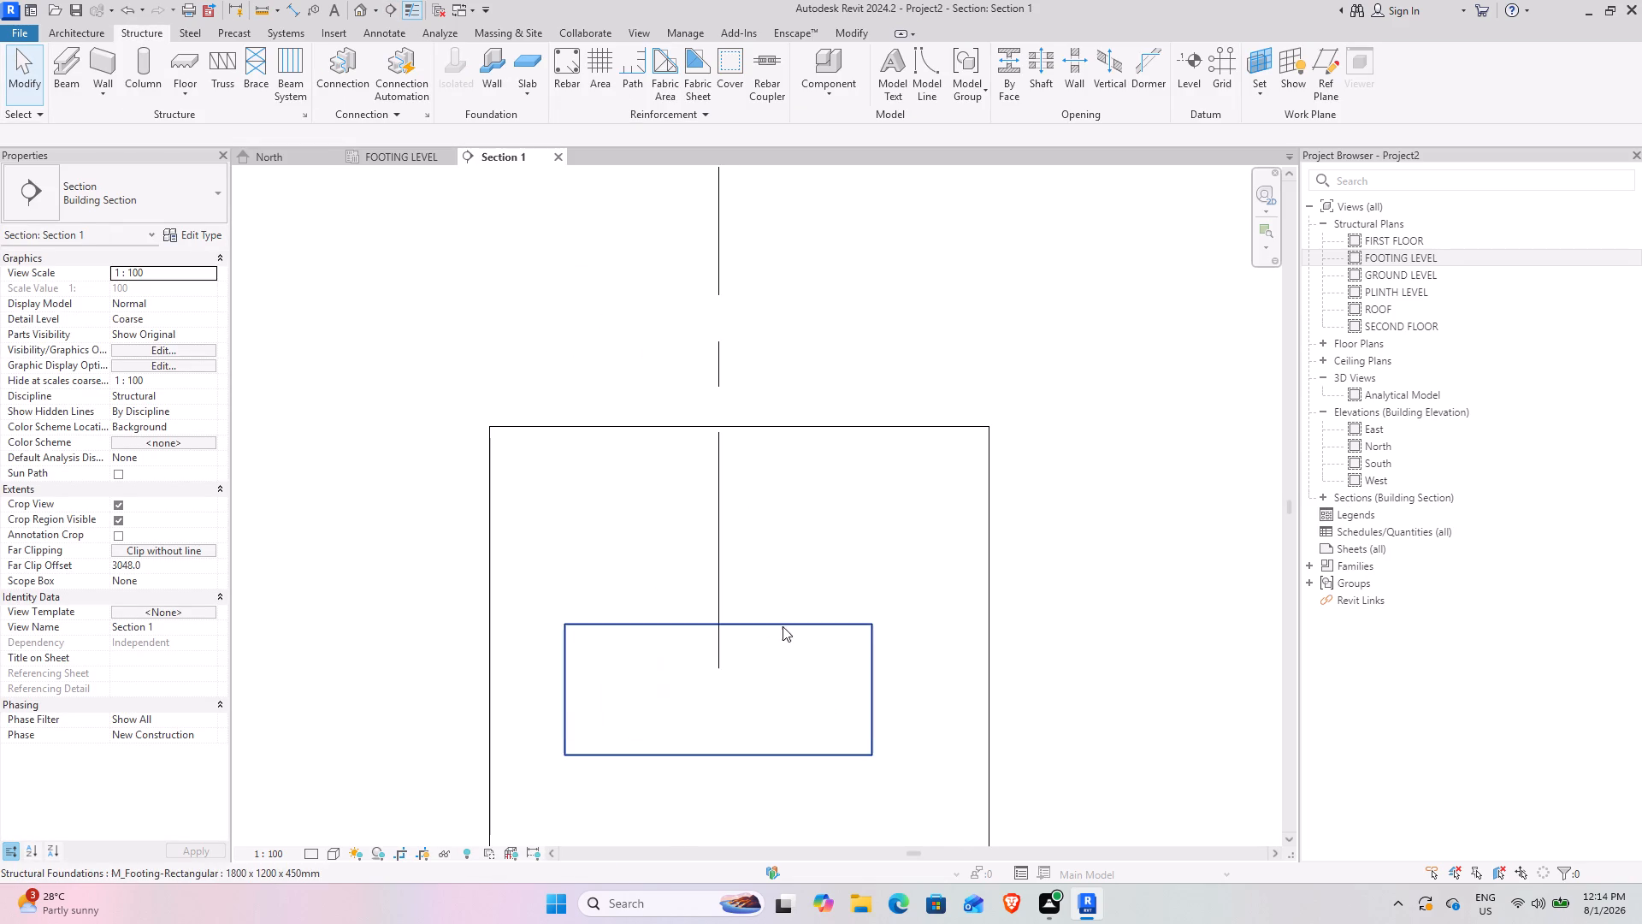
{"action": "middle_click_drag", "start_coordinate": [771, 705], "coordinate": [732, 690]}
{"action": "left_click", "coordinate": [733, 59]}
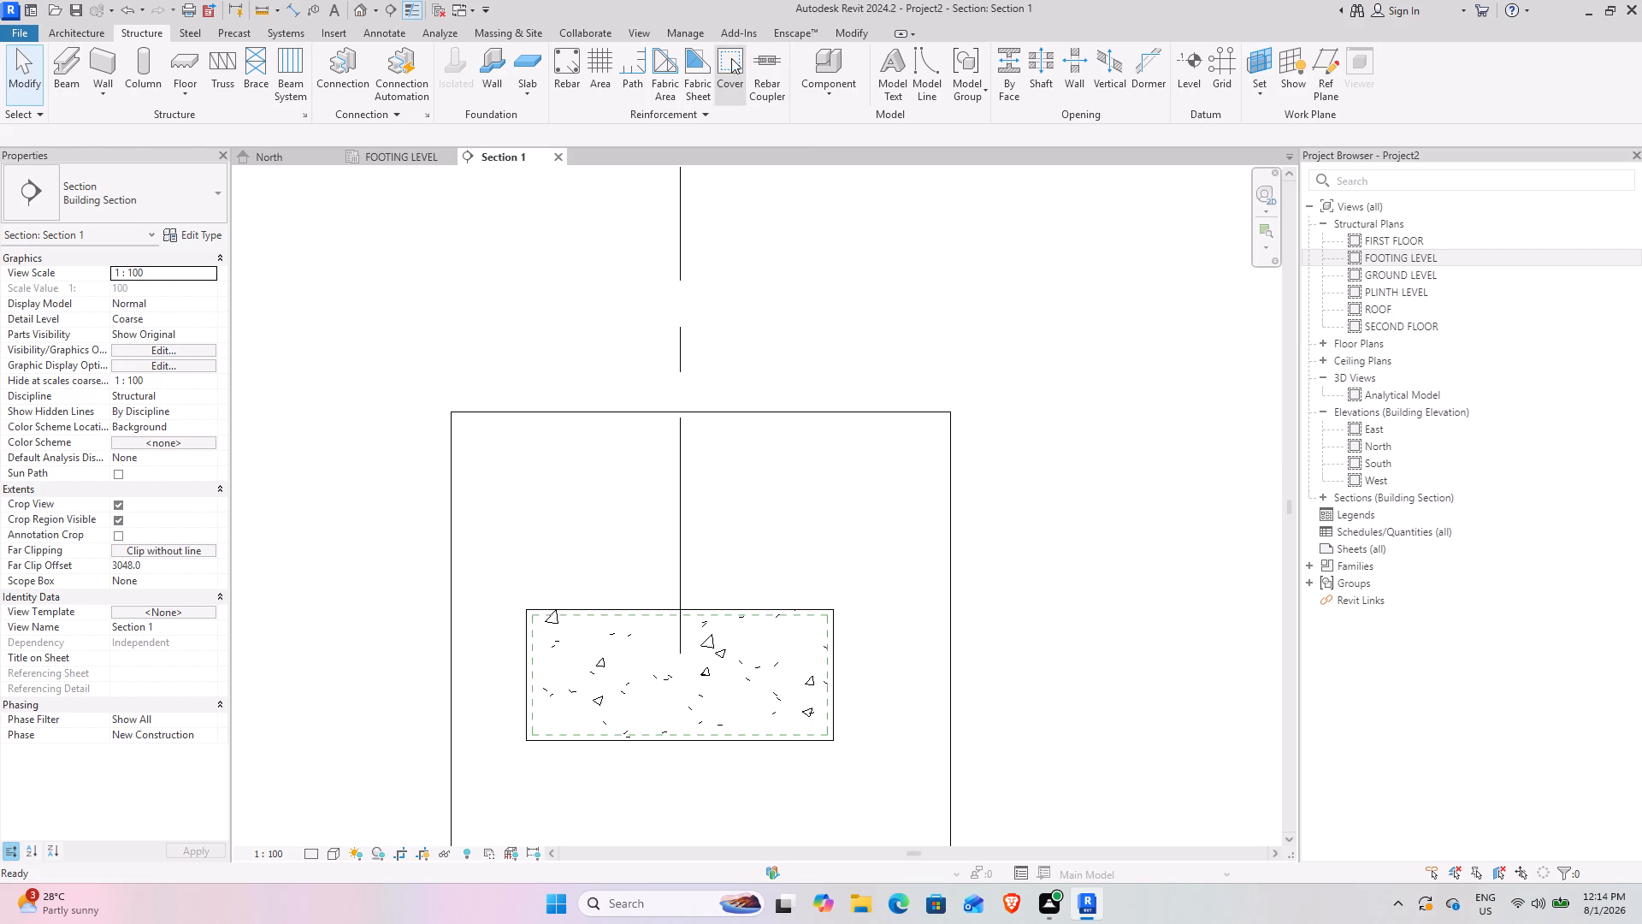
{"action": "left_click", "coordinate": [399, 132]}
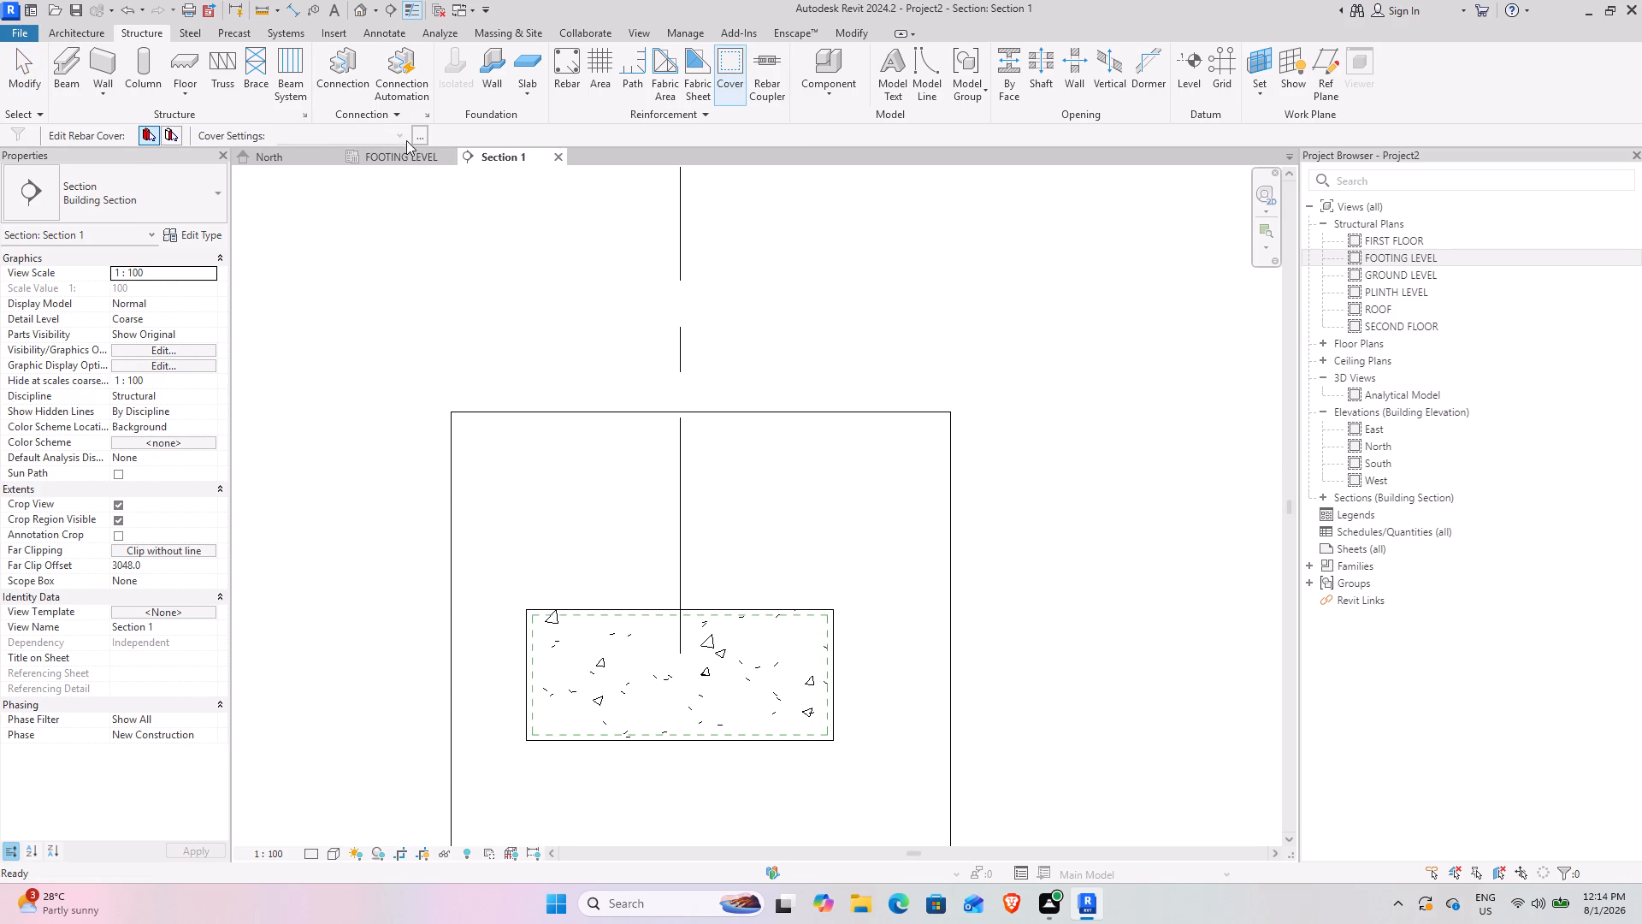
{"action": "left_click", "coordinate": [422, 132]}
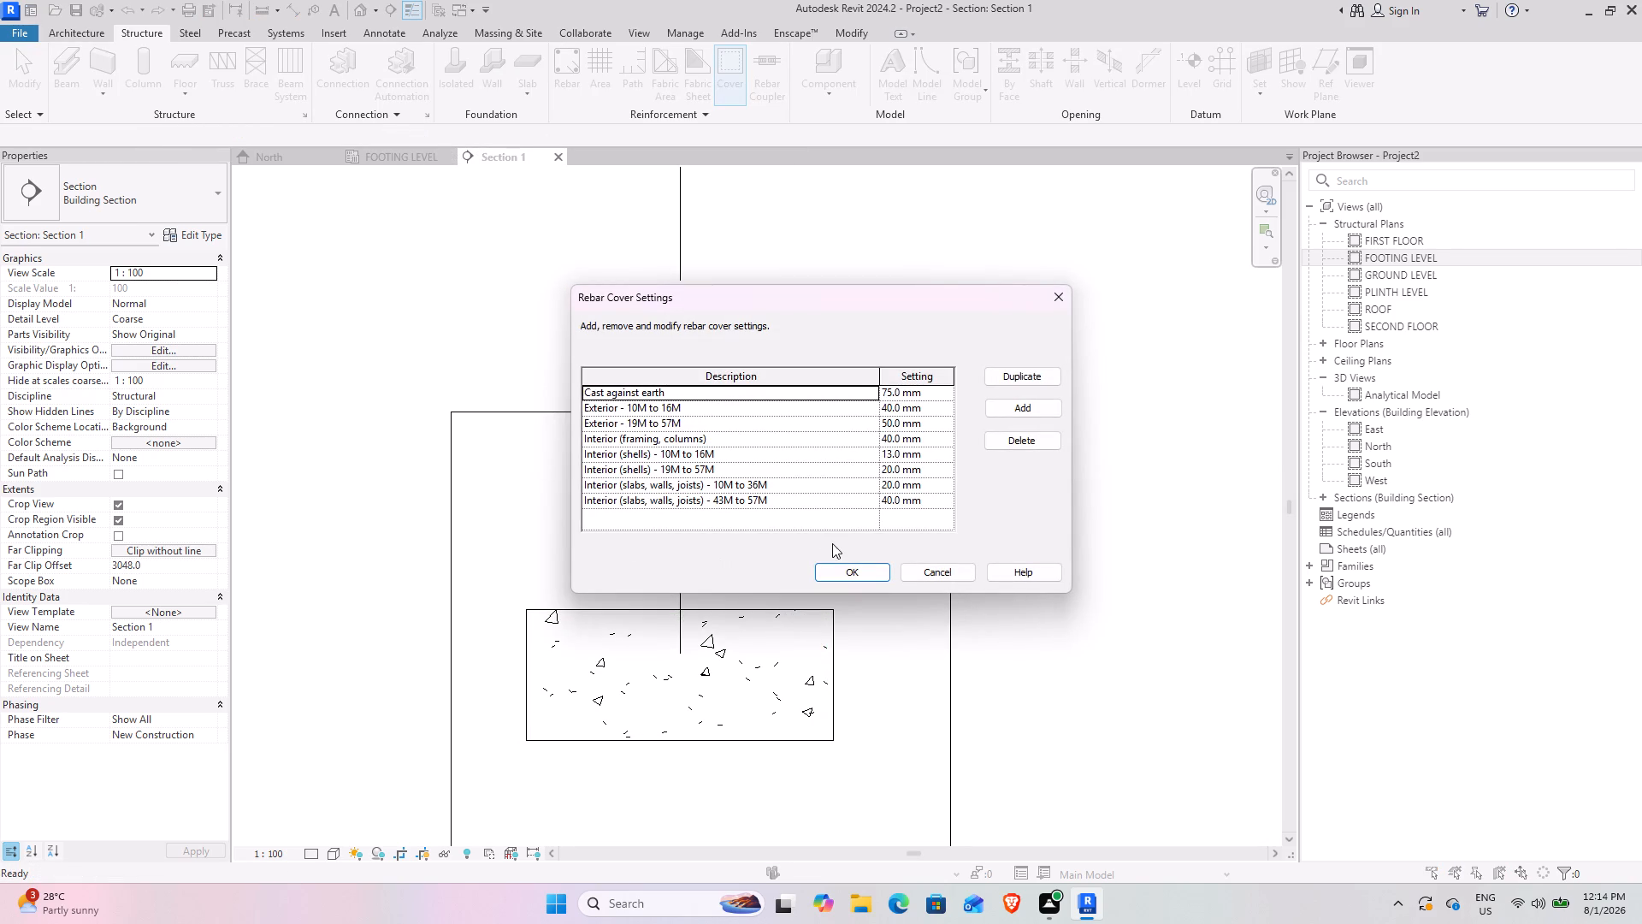
{"action": "left_click", "coordinate": [1025, 409]}
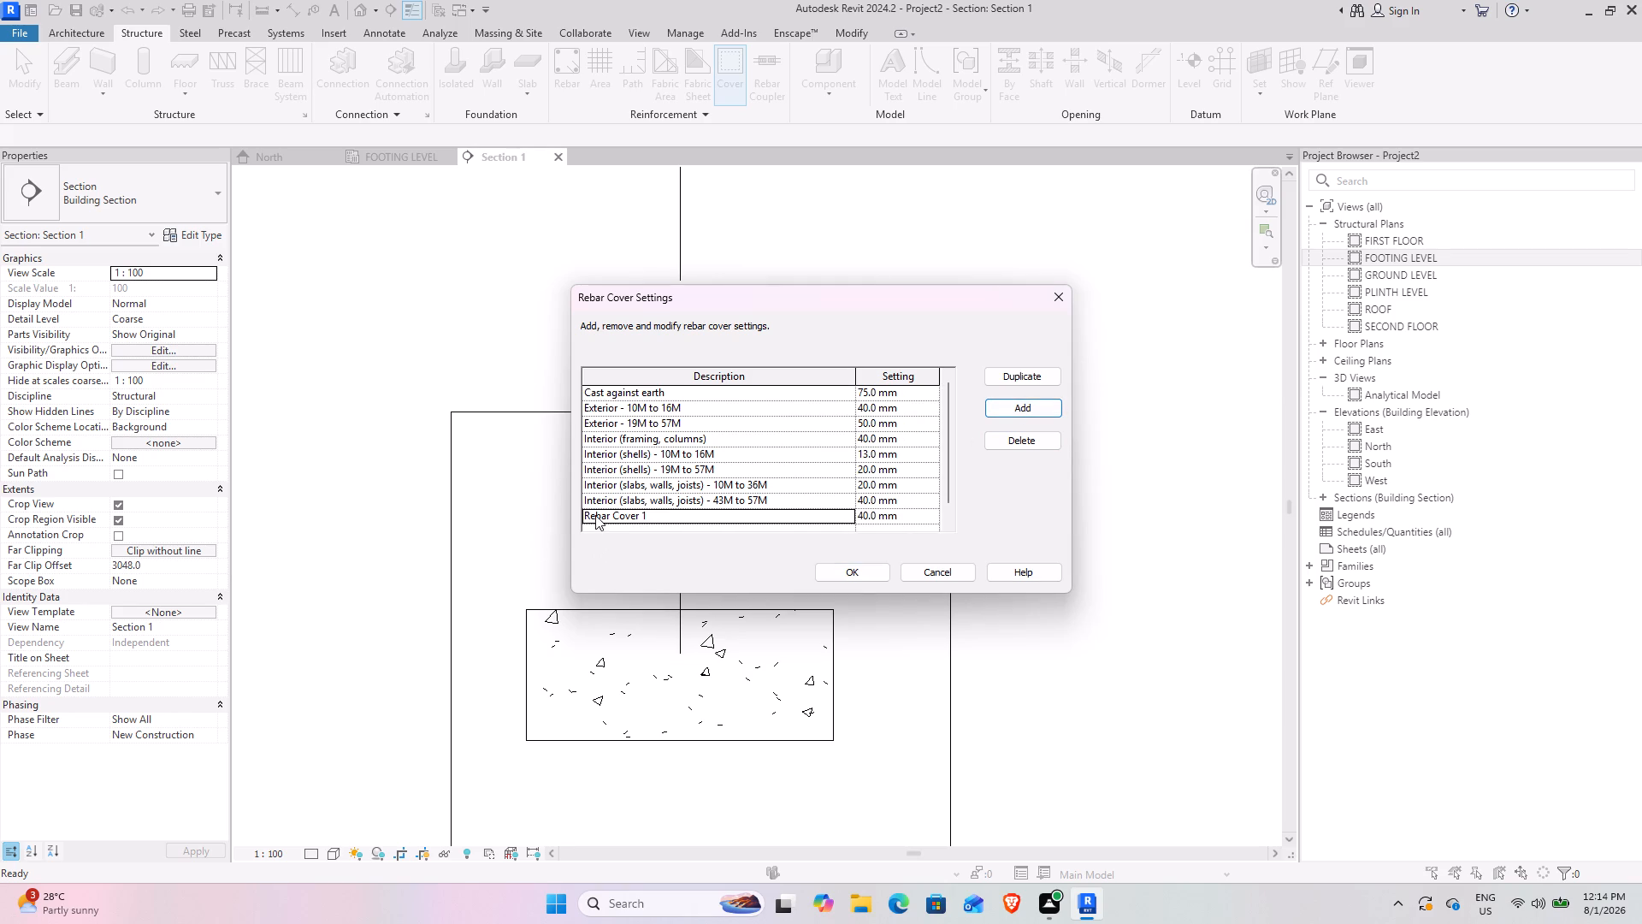
{"action": "key", "text": "f"}
{"action": "type", "text": "OI"}
{"action": "key", "text": "BackSpace"}
{"action": "key", "text": "f"}
{"action": "key", "text": "BackSpace"}
{"action": "key", "text": "o"}
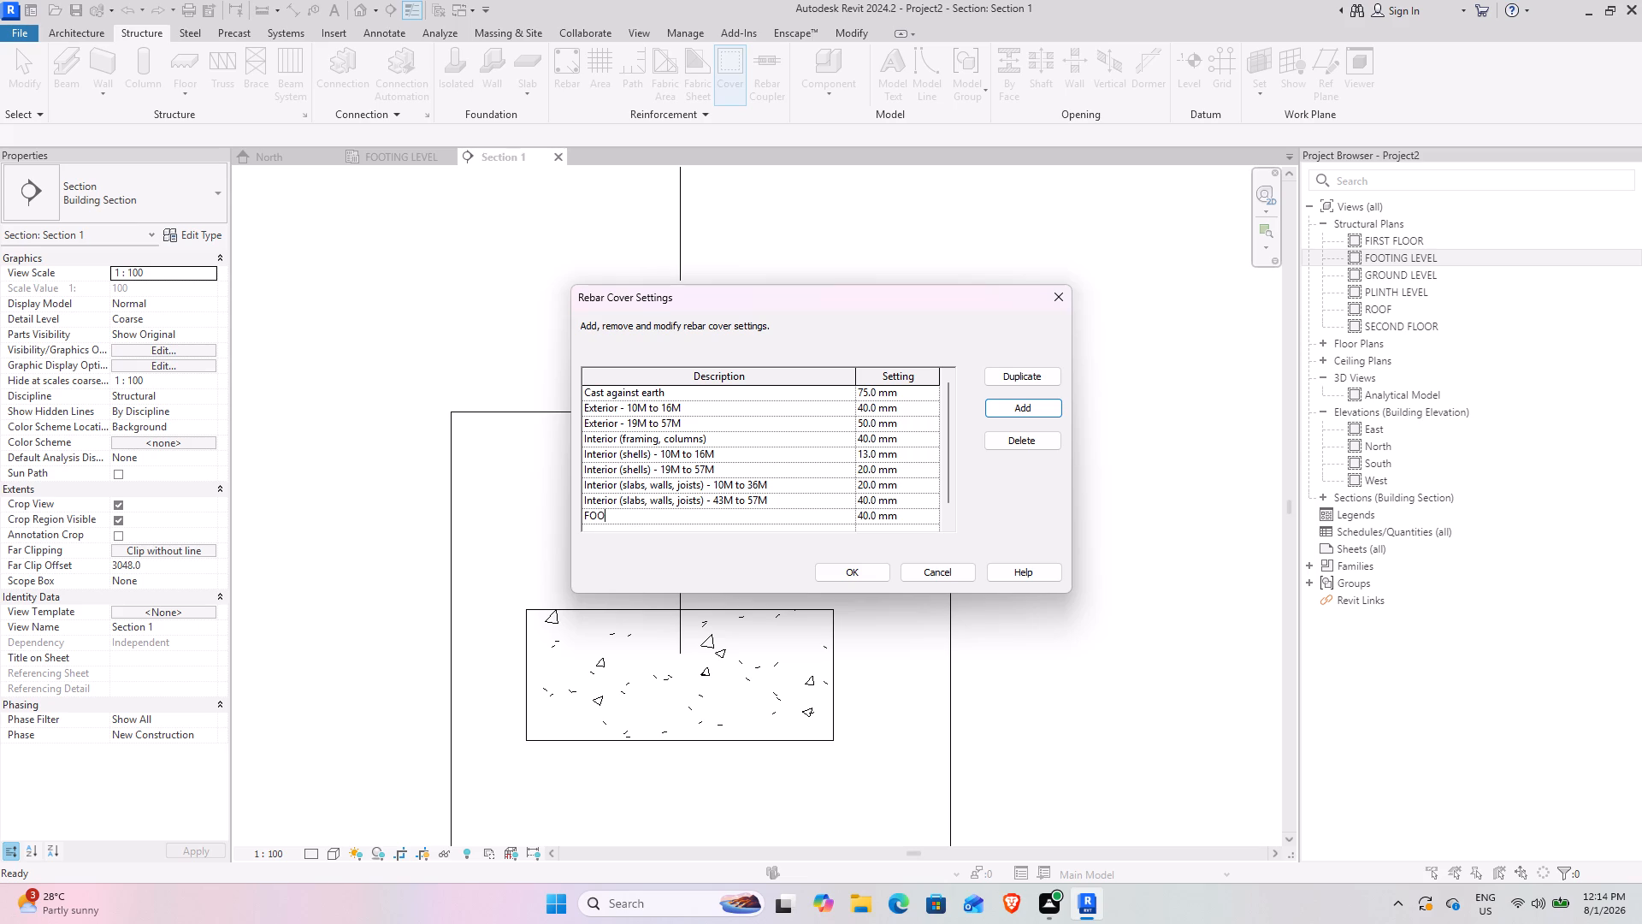
{"action": "type", "text": "TING"}
{"action": "key", "text": "space"}
{"action": "key", "text": "c"}
{"action": "key", "text": "BackSpace"}
{"action": "left_click", "coordinate": [861, 507]}
{"action": "left_click", "coordinate": [862, 518]}
{"action": "key", "text": "Delete"}
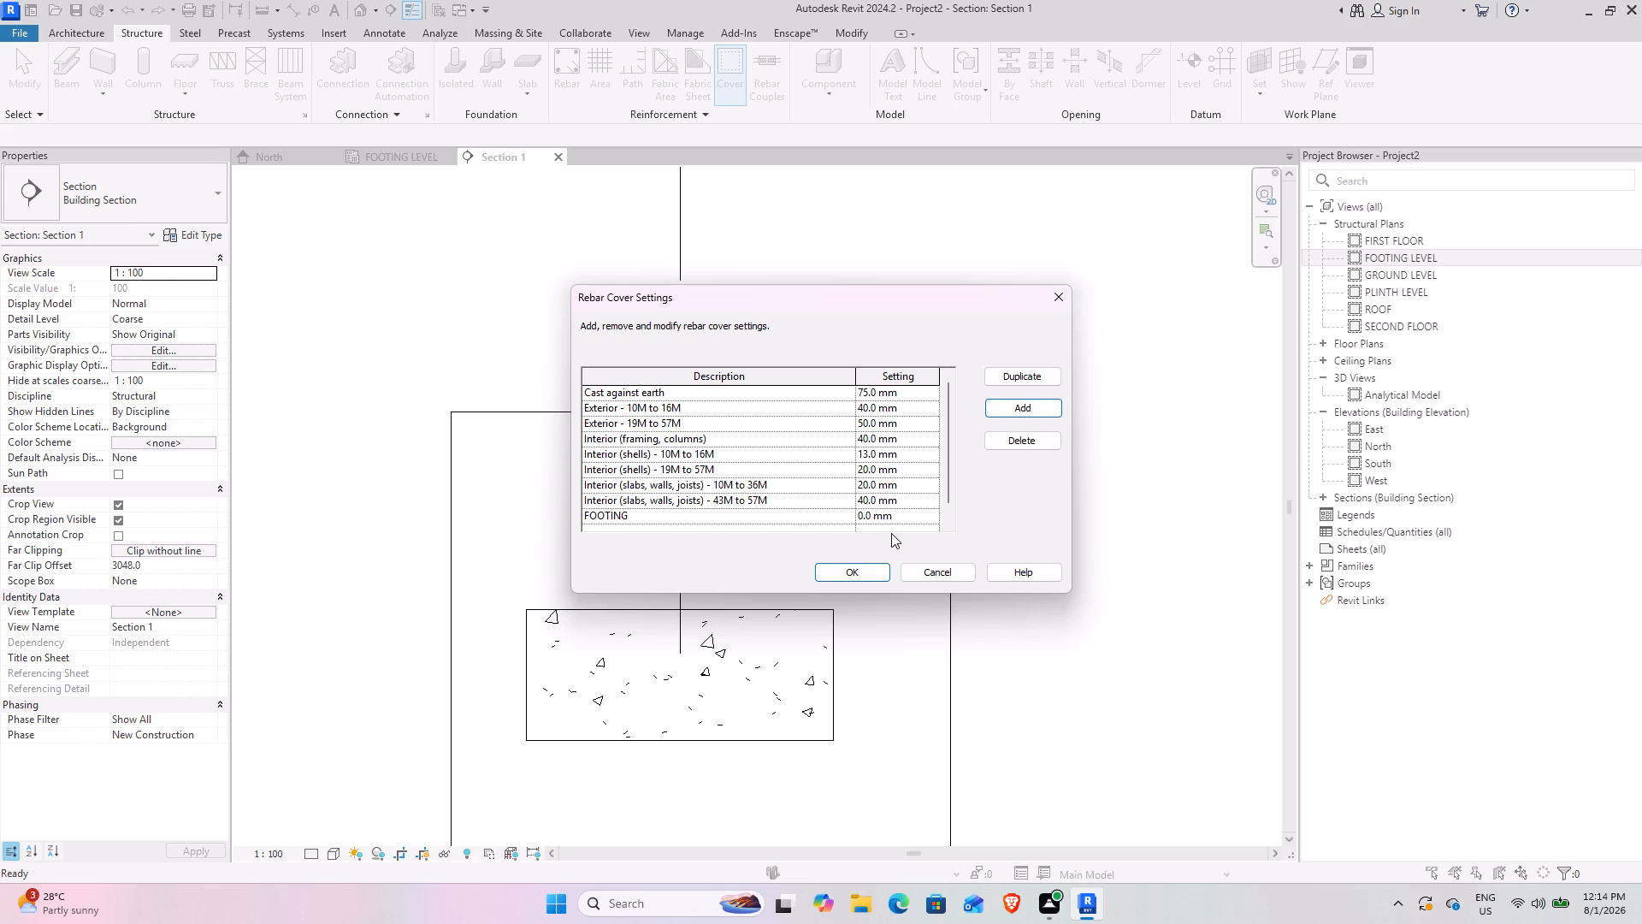
{"action": "key", "text": "5"}
{"action": "key", "text": "Return"}
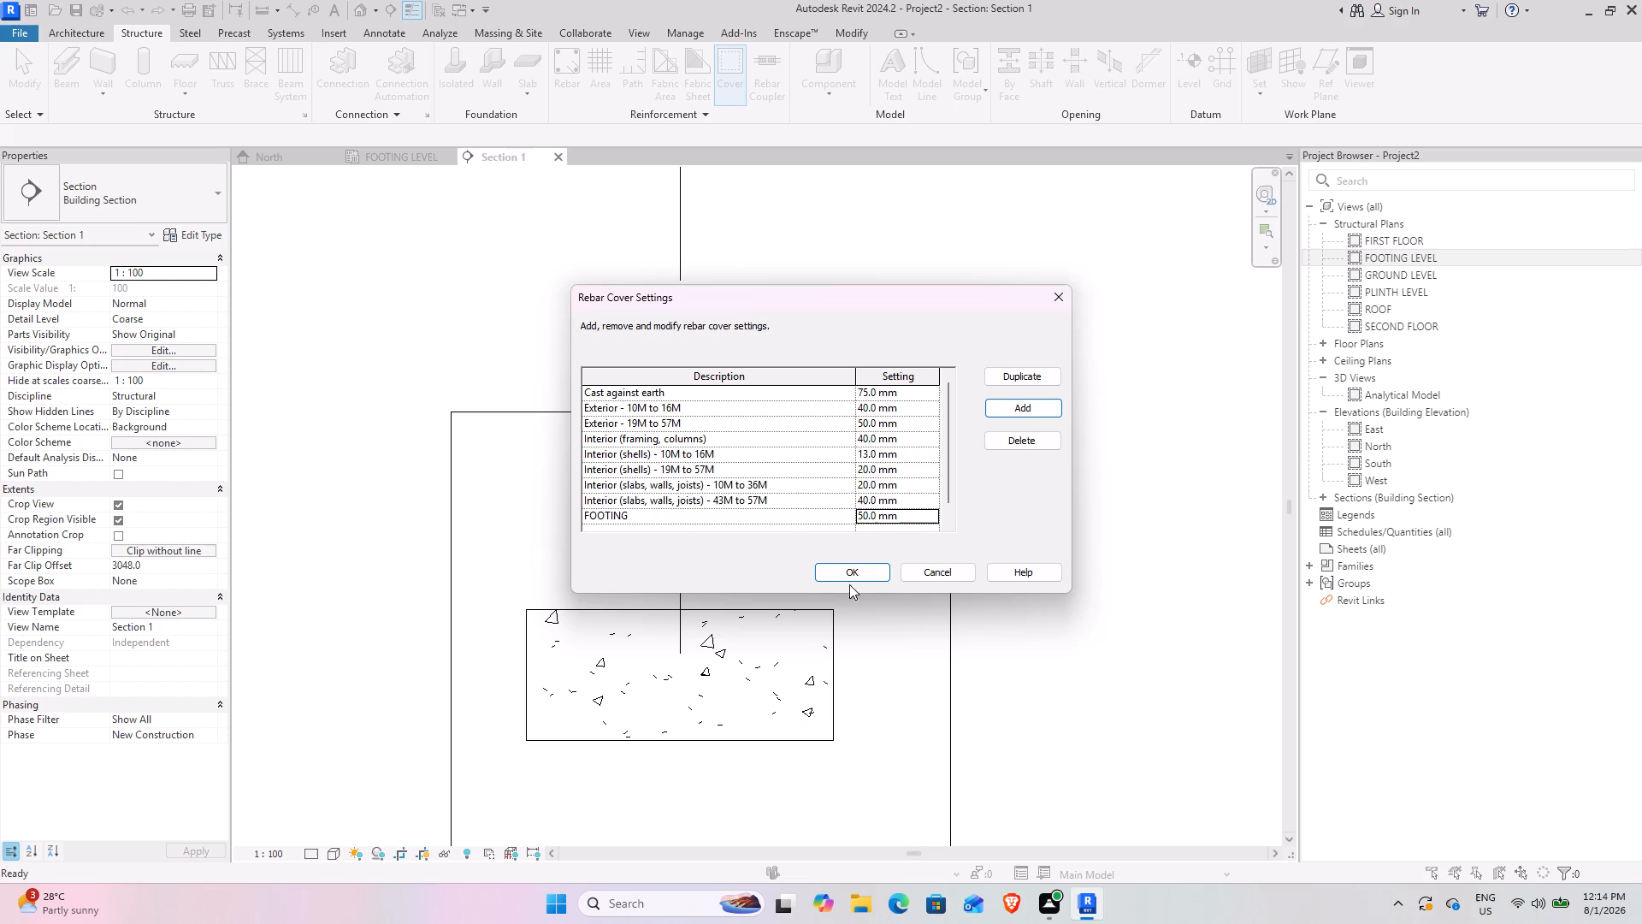
{"action": "left_click", "coordinate": [852, 572]}
Apply the FOOTING <50 mm> rebar cover to the whole footing in the section view.
{"action": "left_click", "coordinate": [710, 606]}
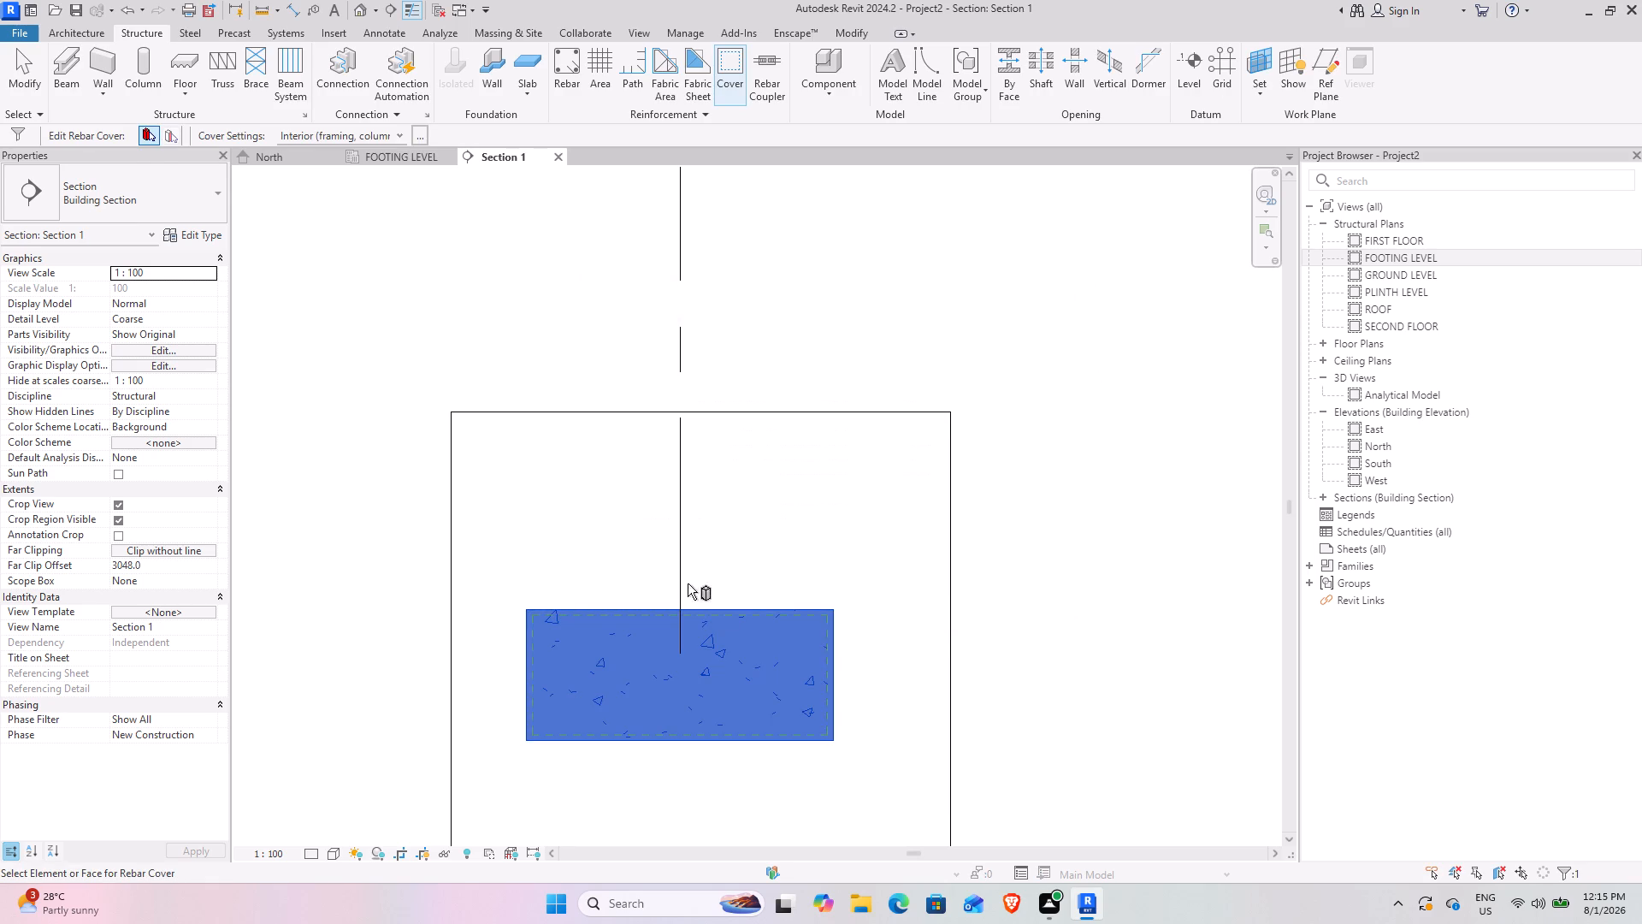
{"action": "left_click", "coordinate": [400, 133]}
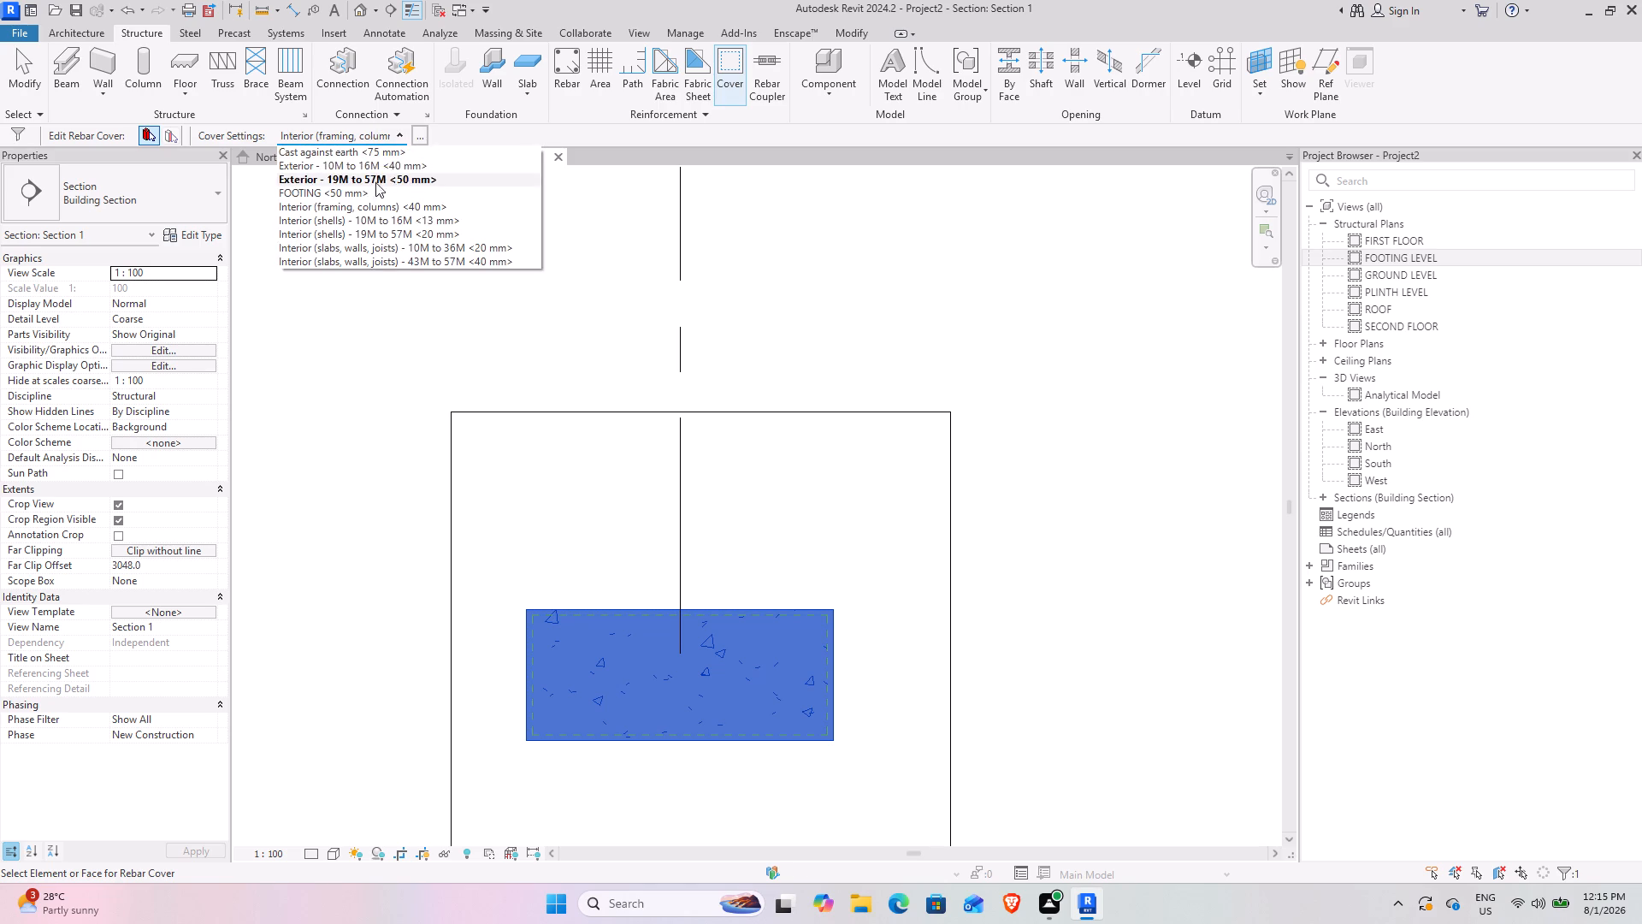
{"action": "left_click", "coordinate": [361, 190]}
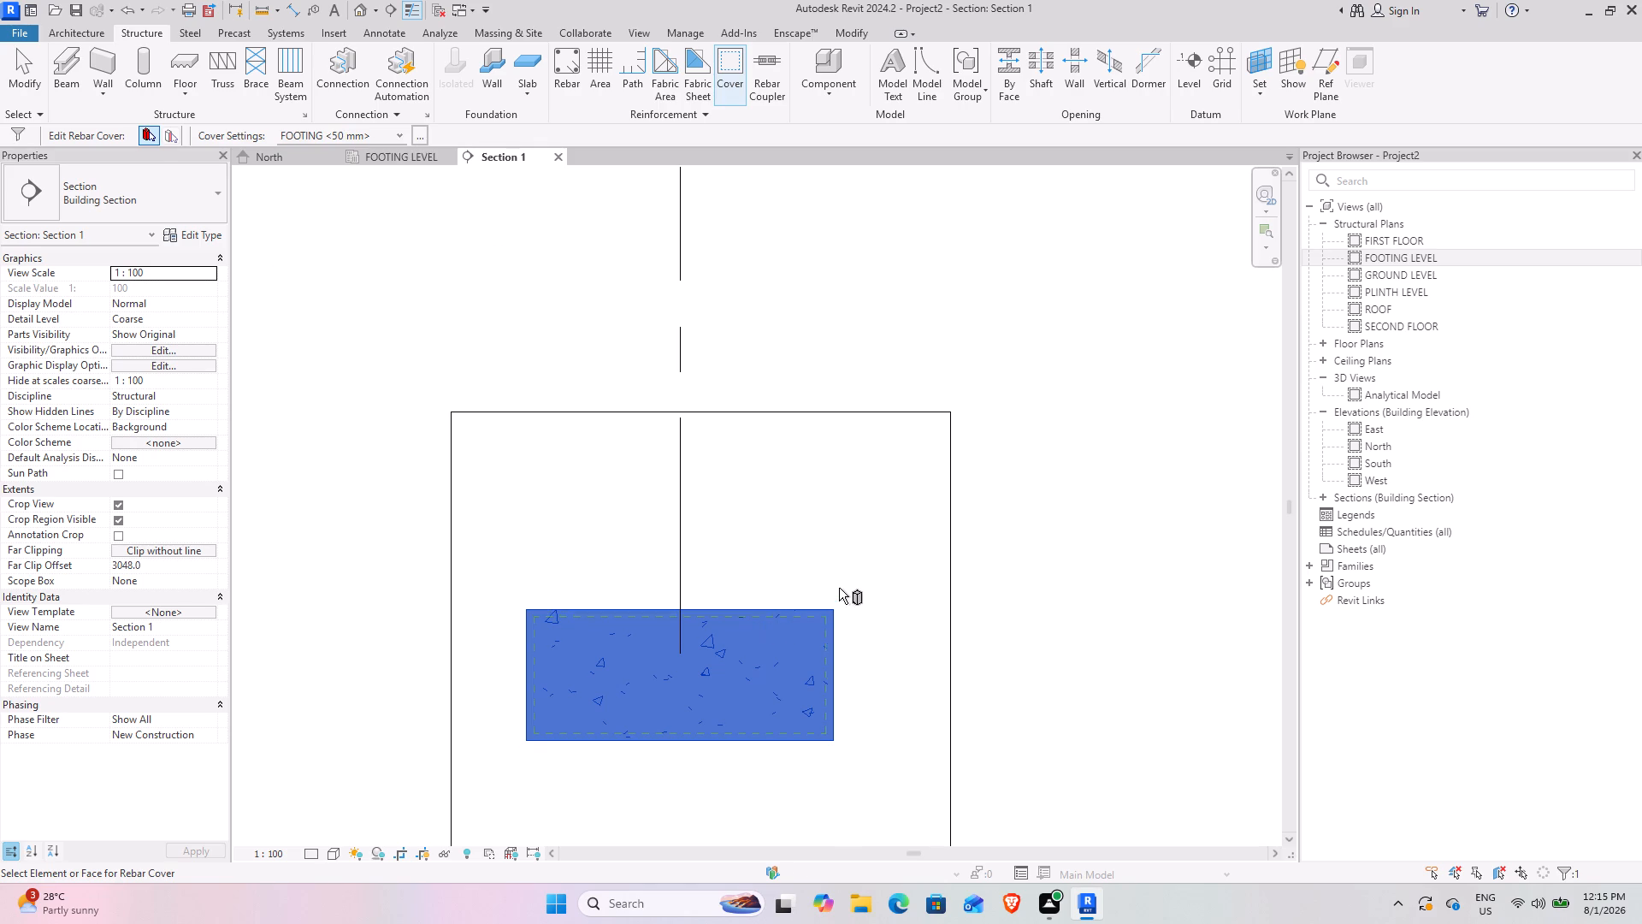
{"action": "left_click", "coordinate": [839, 588]}
Place two 25M rebars of shape M_02 in the section's footing, parallel to the work plane, along its bottom and top cover.
{"action": "left_click", "coordinate": [559, 66]}
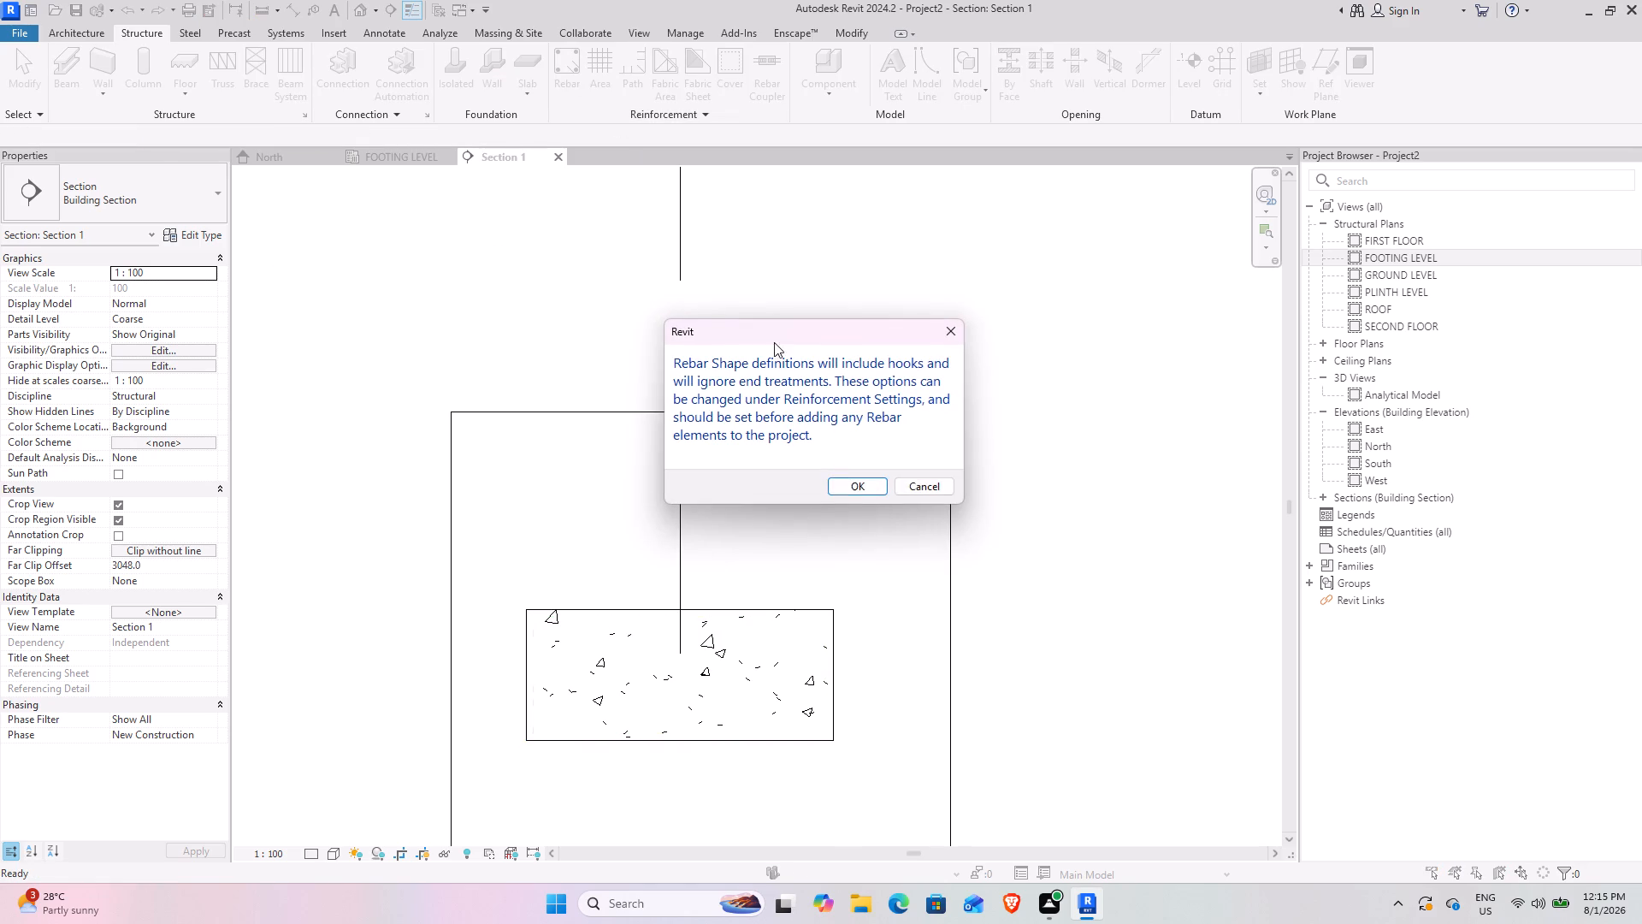
{"action": "left_click", "coordinate": [858, 488]}
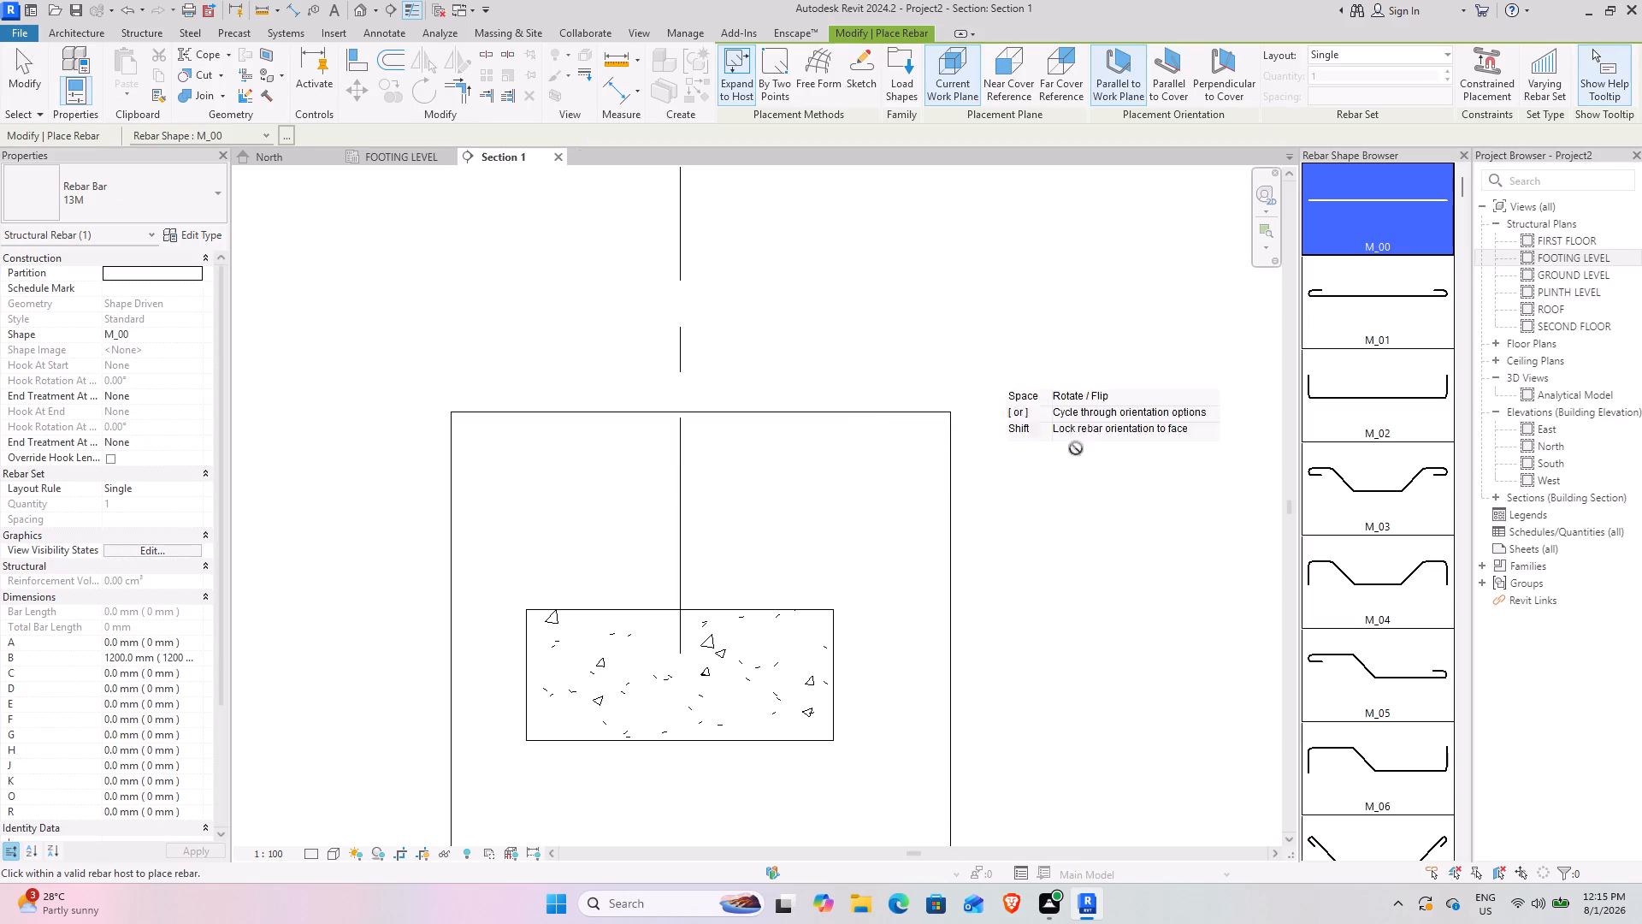
{"action": "left_click", "coordinate": [1387, 393]}
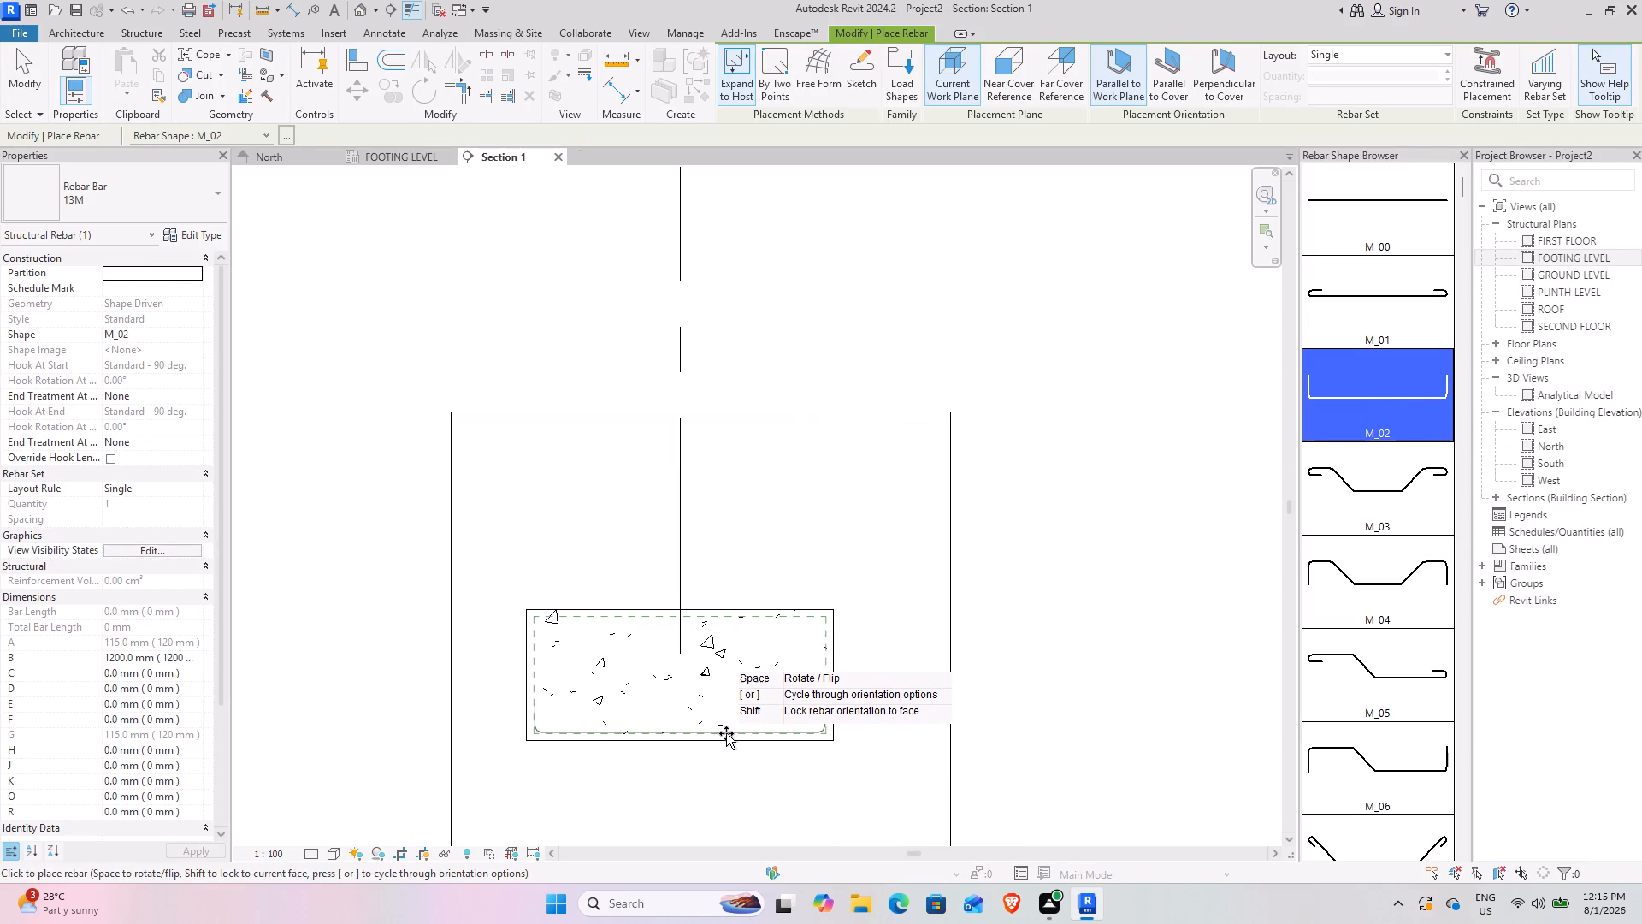
{"action": "left_click", "coordinate": [186, 202]}
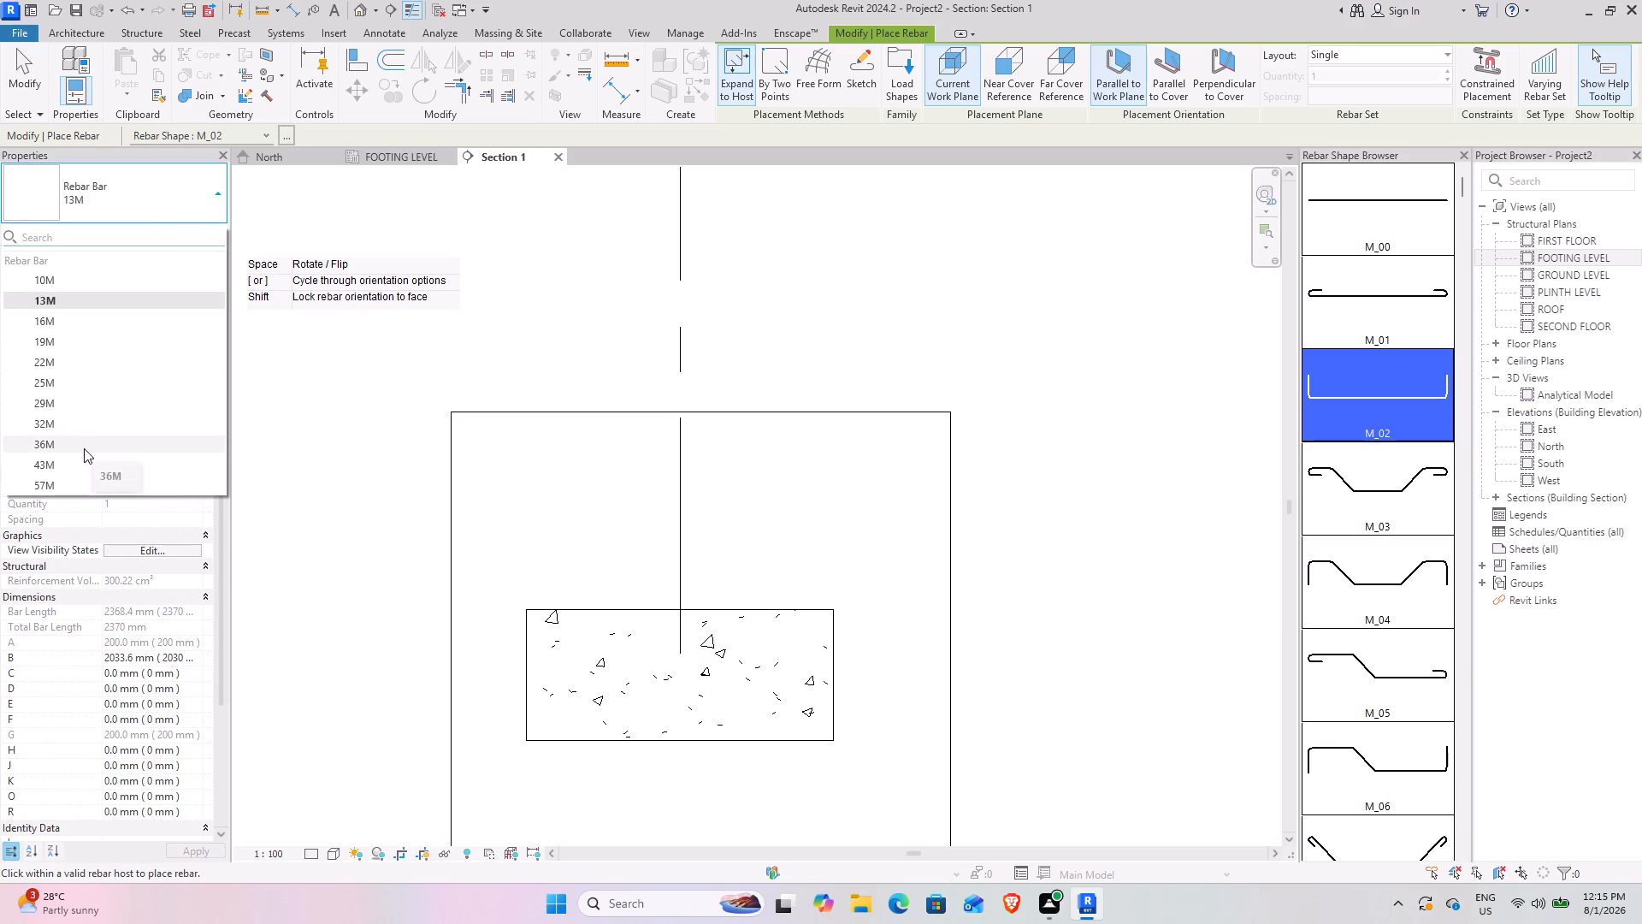
{"action": "left_click", "coordinate": [91, 387]}
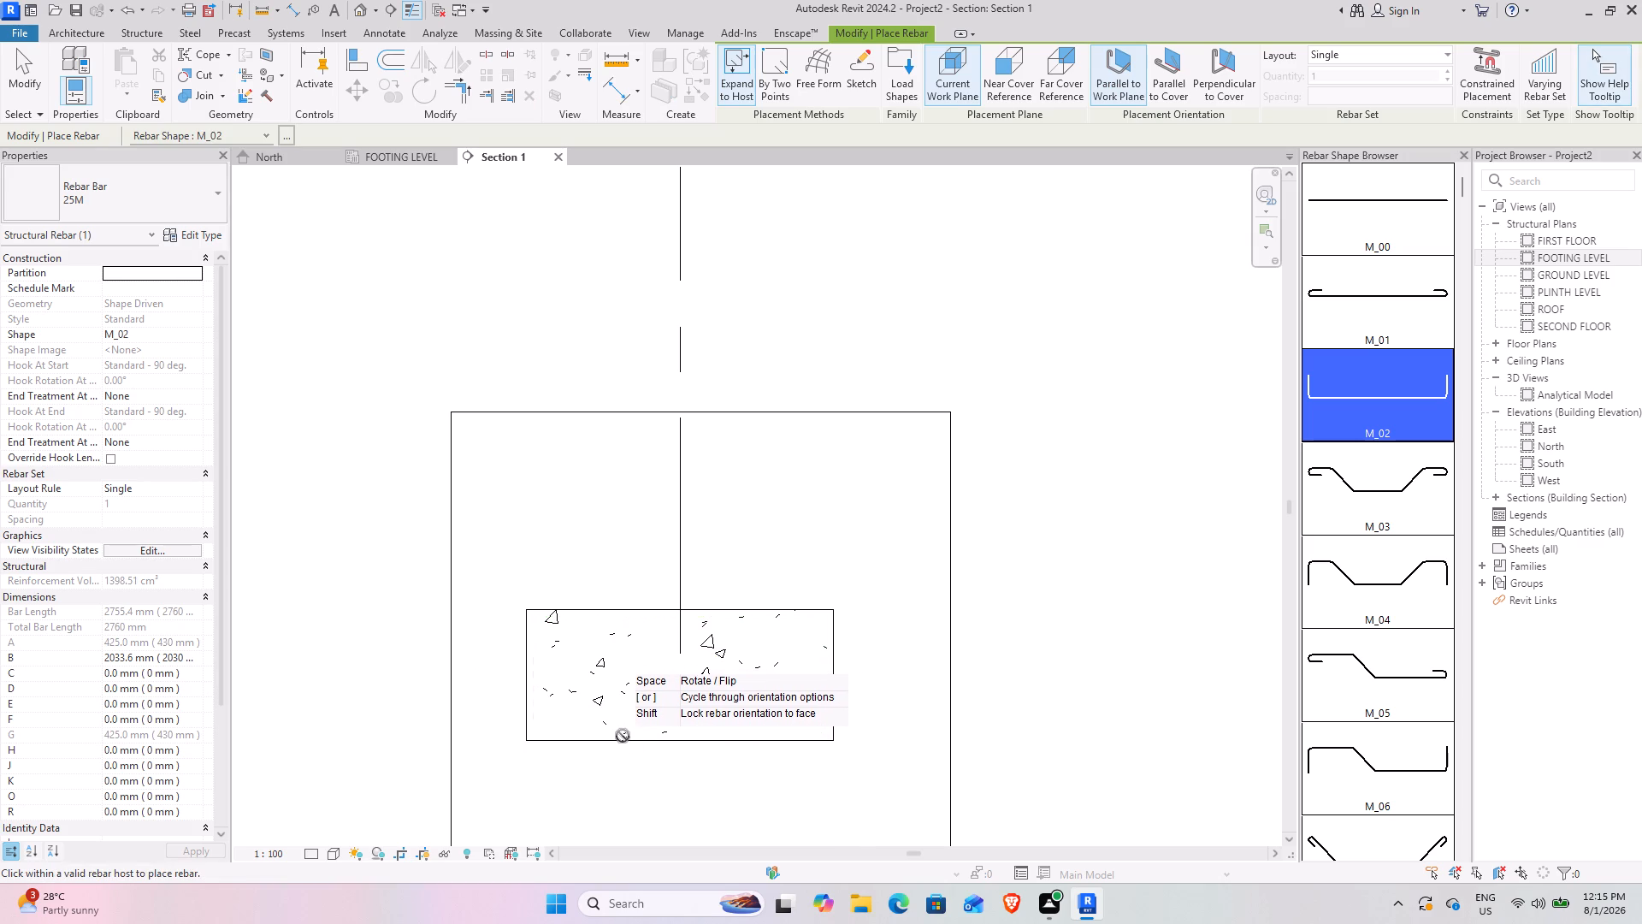
{"action": "left_click", "coordinate": [623, 735]}
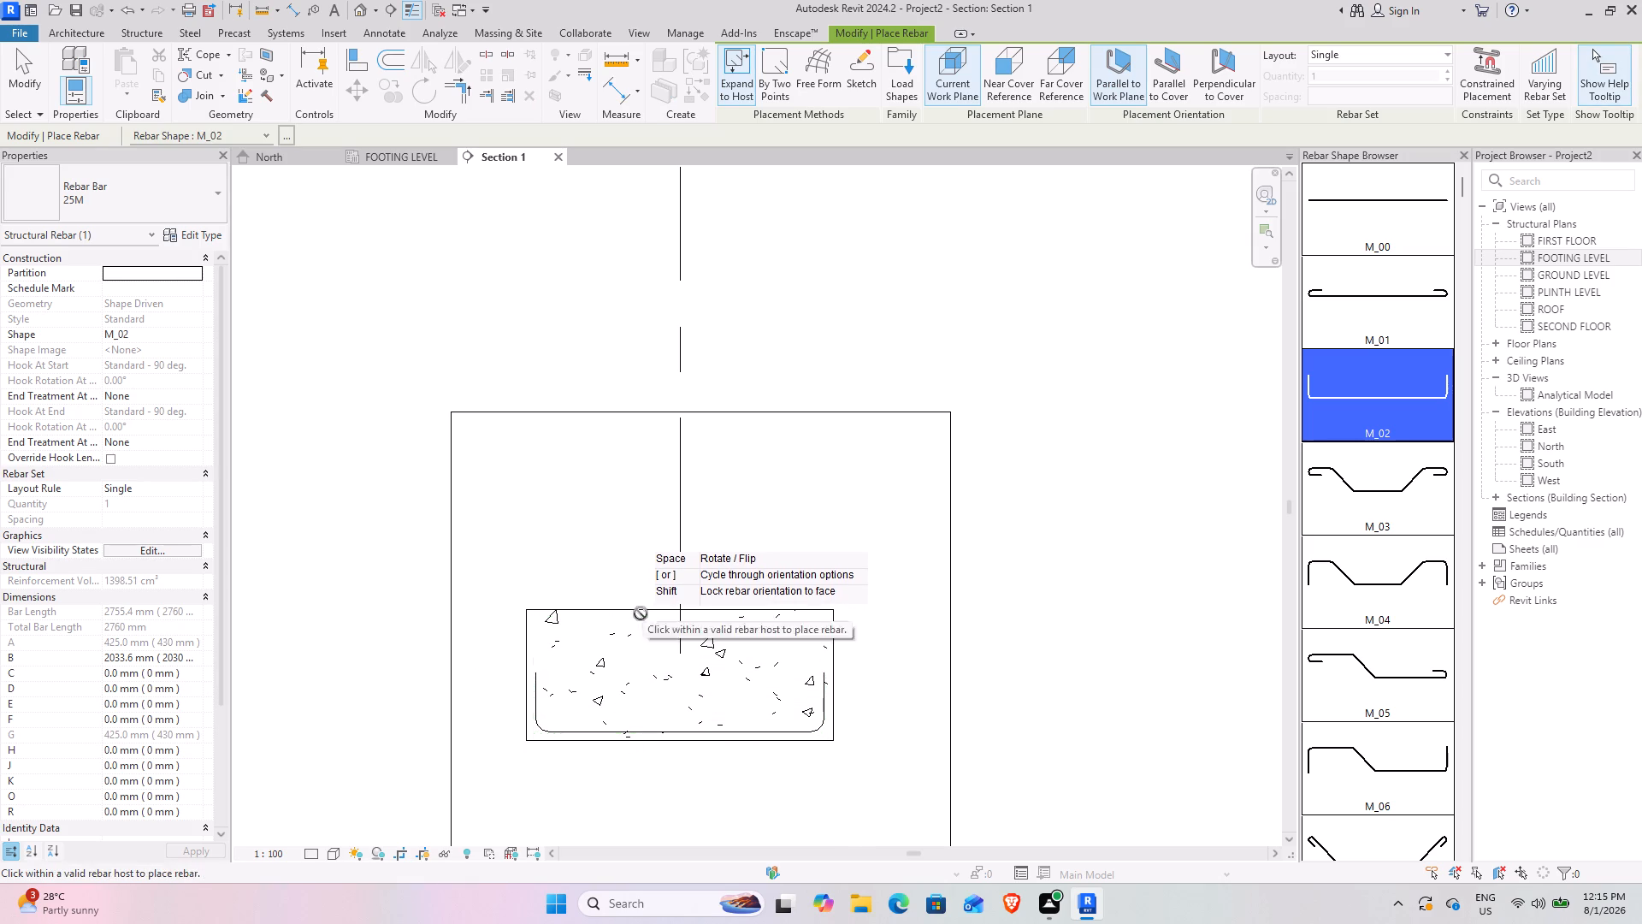
{"action": "left_click", "coordinate": [640, 617]}
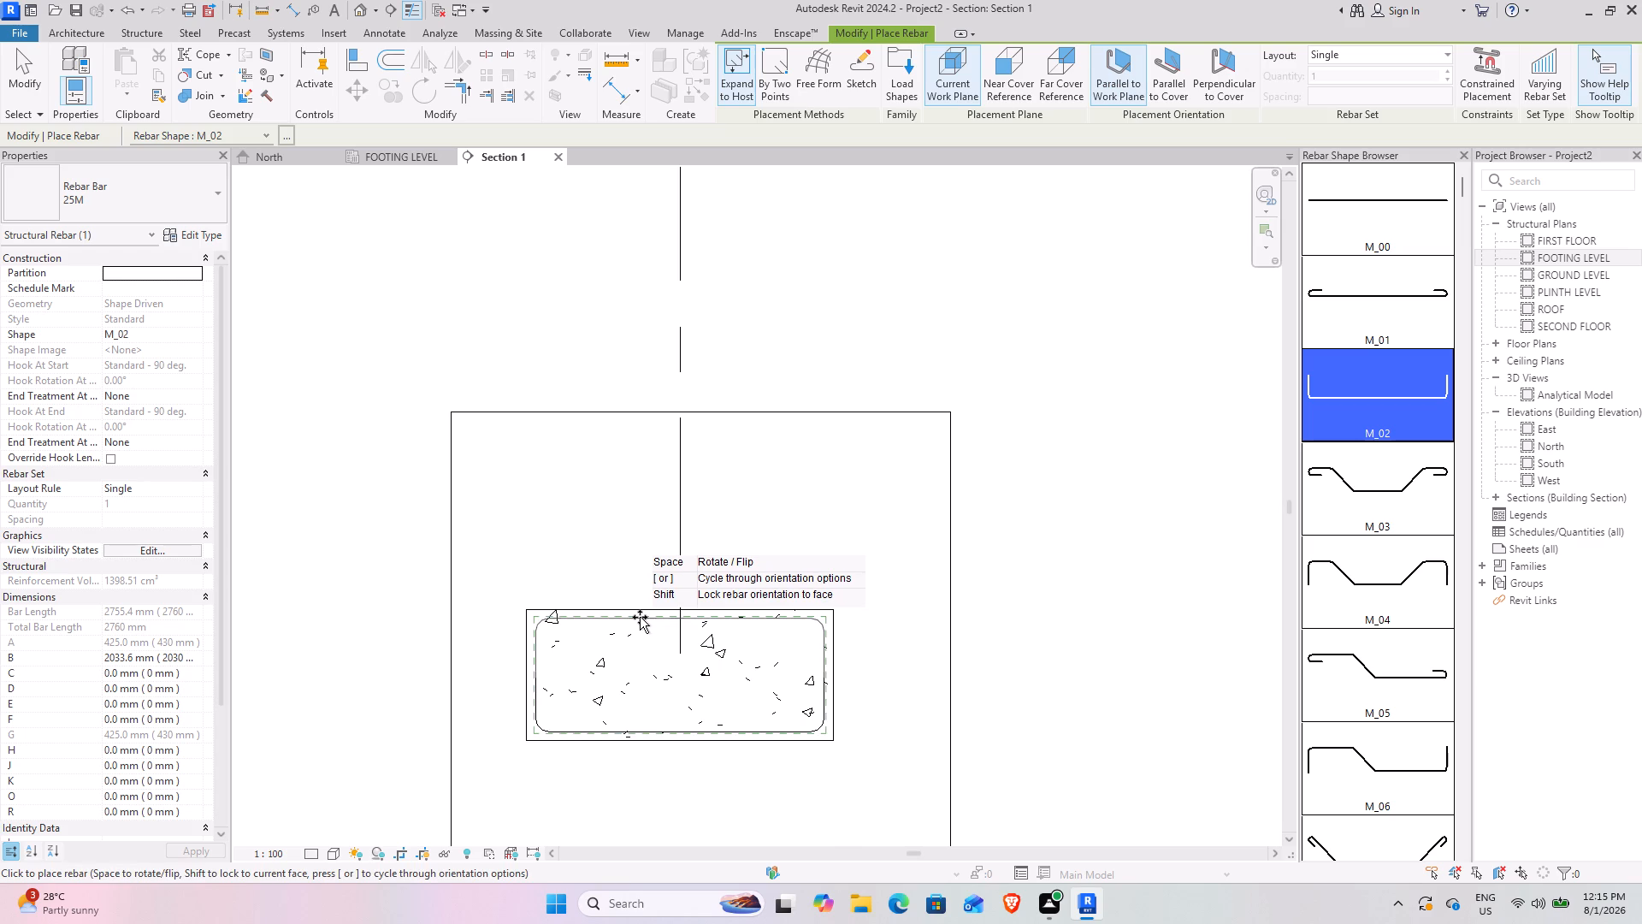
Place two more 25M M_02 bars at the far cover reference, perpendicular to cover, at the footing's bottom and top, and finish placing.
{"action": "left_click", "coordinate": [1072, 77]}
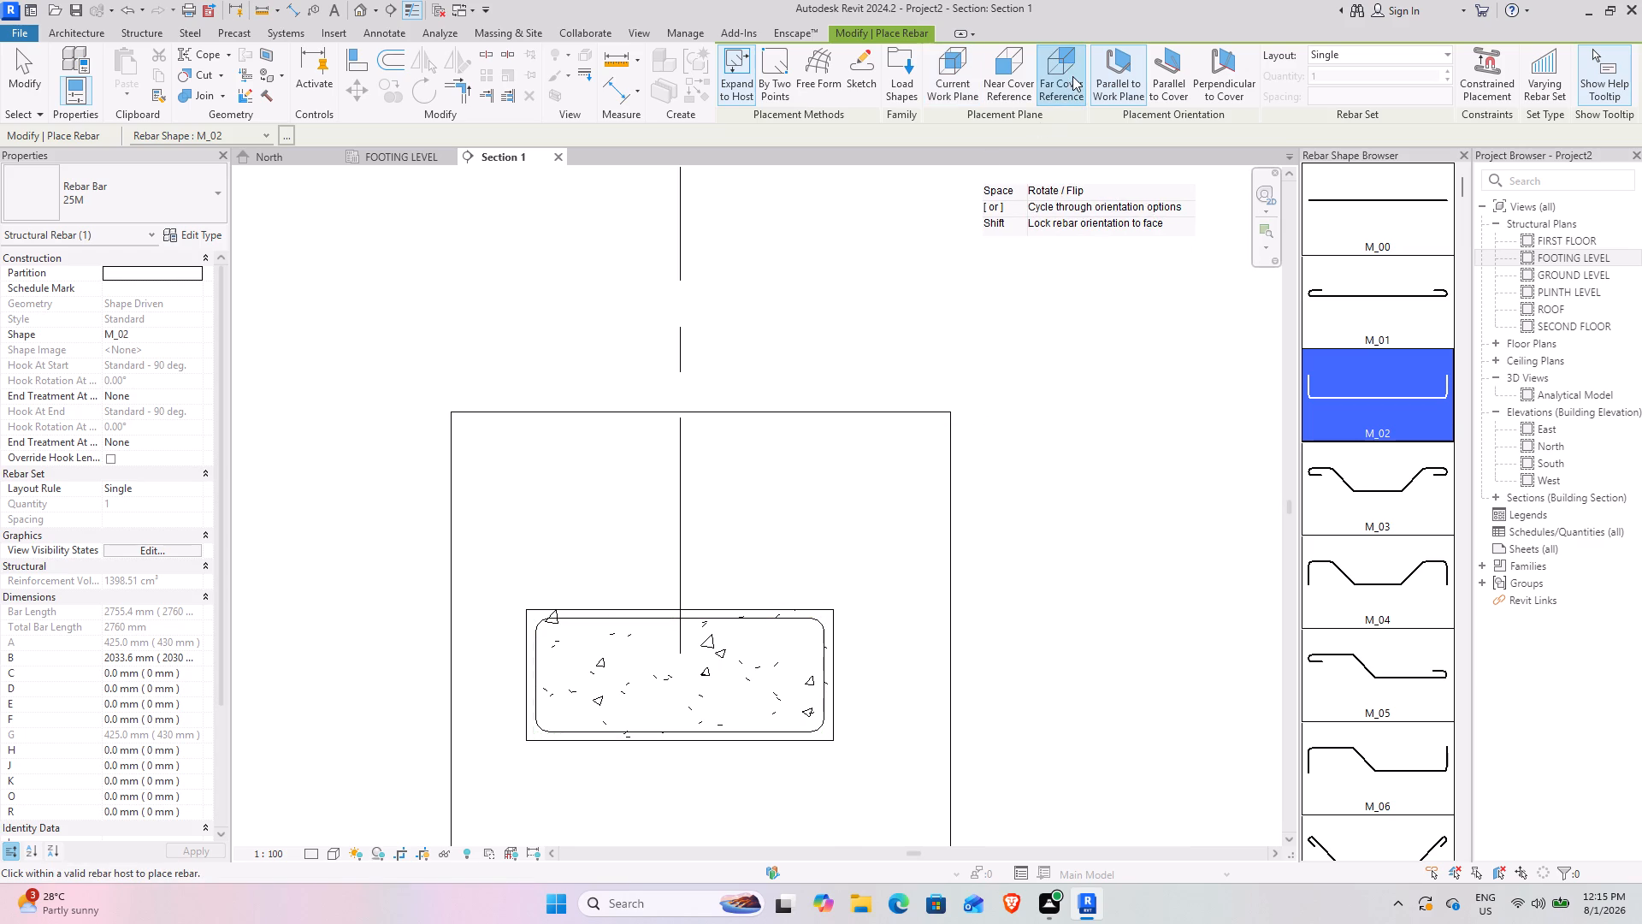
{"action": "left_click", "coordinate": [1222, 92]}
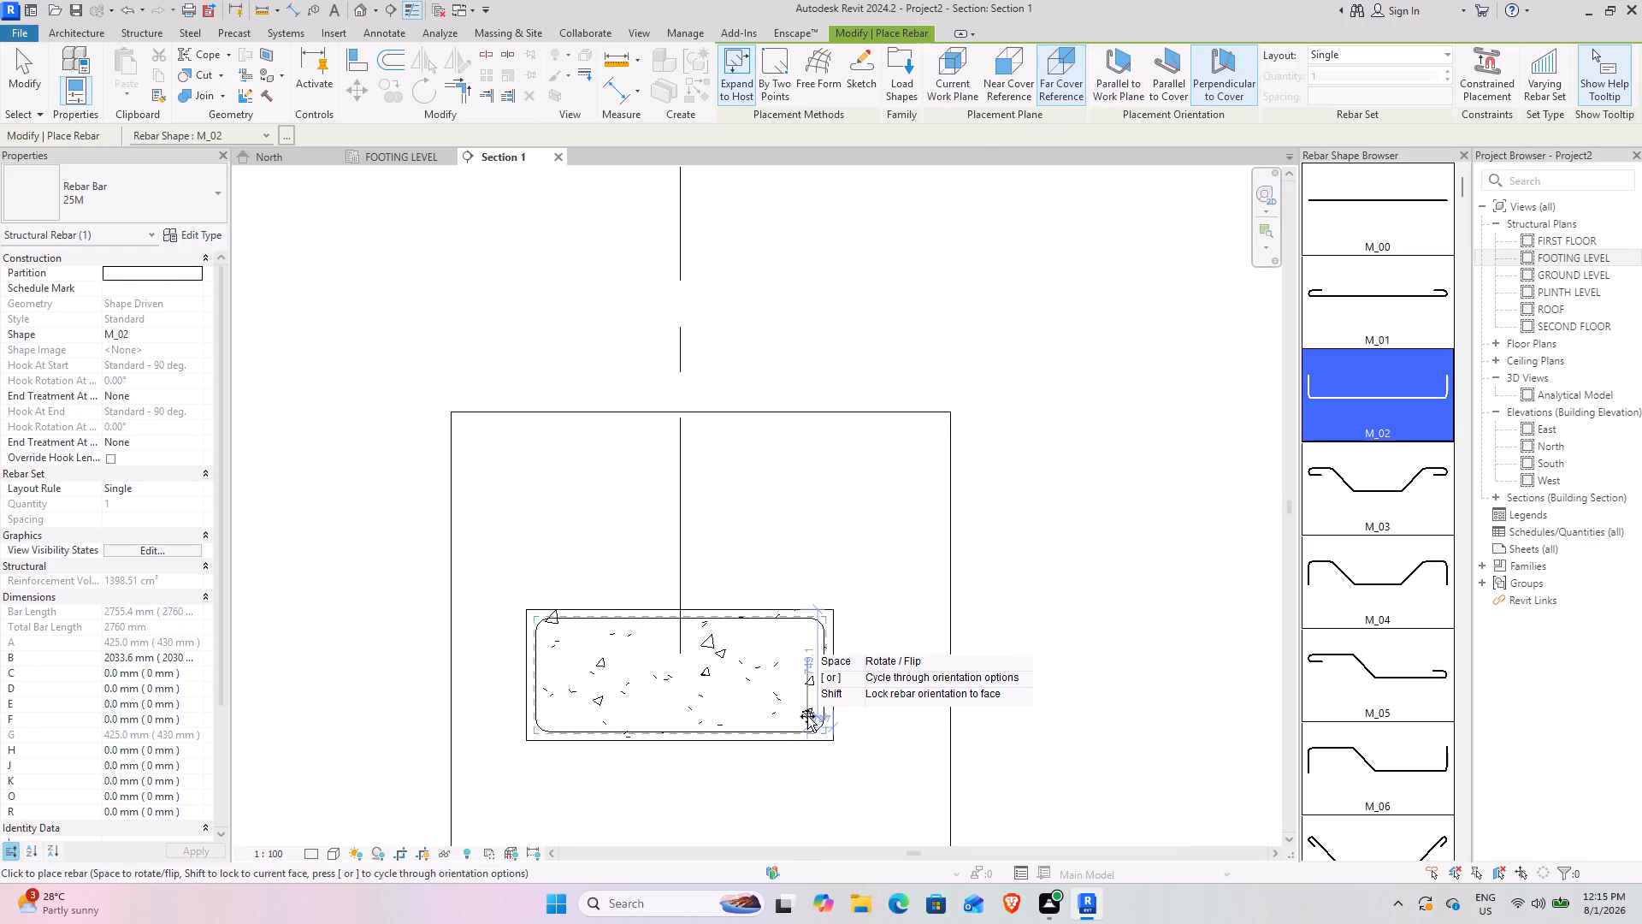
{"action": "scroll", "coordinate": [800, 726], "scroll_direction": "up", "scroll_amount": 7}
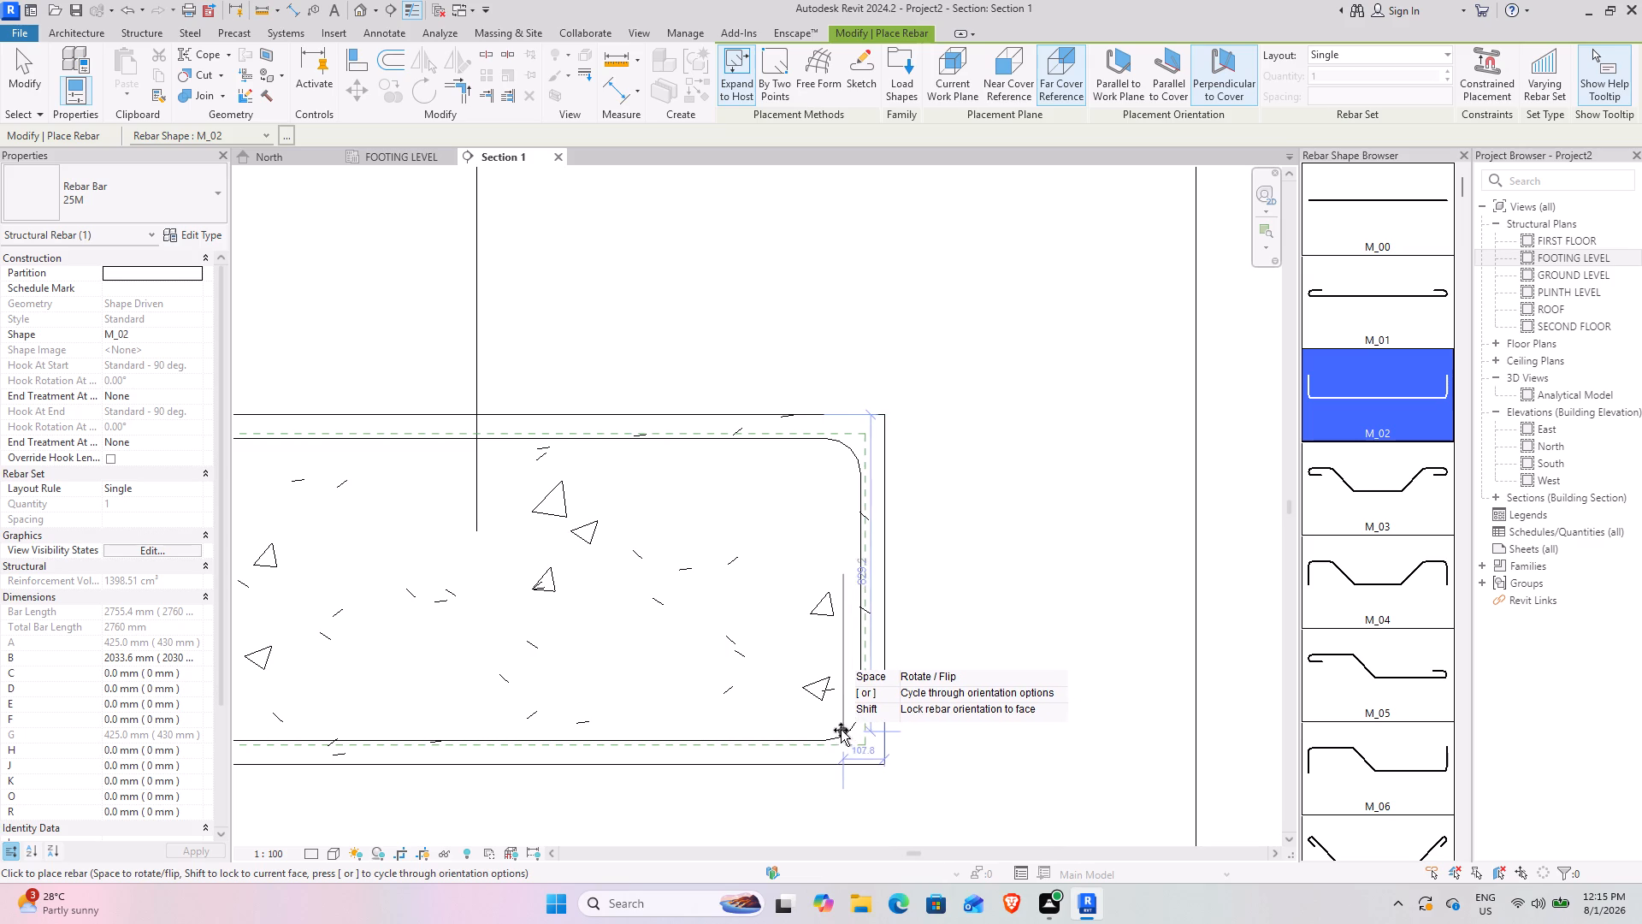
{"action": "left_click", "coordinate": [664, 735]}
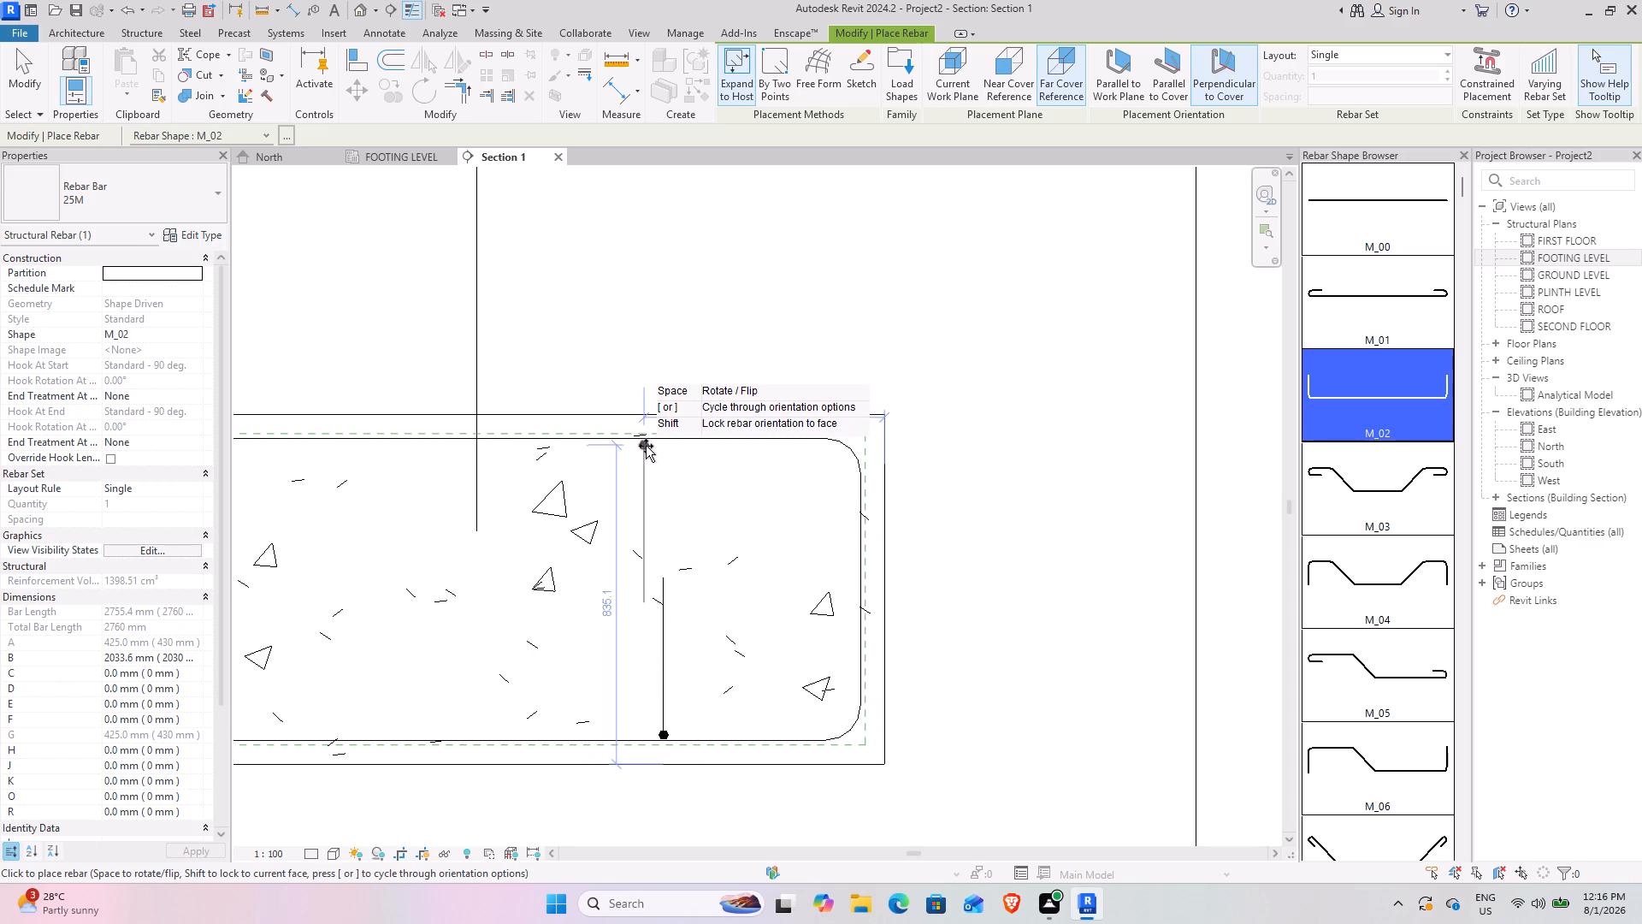
{"action": "left_click", "coordinate": [646, 444]}
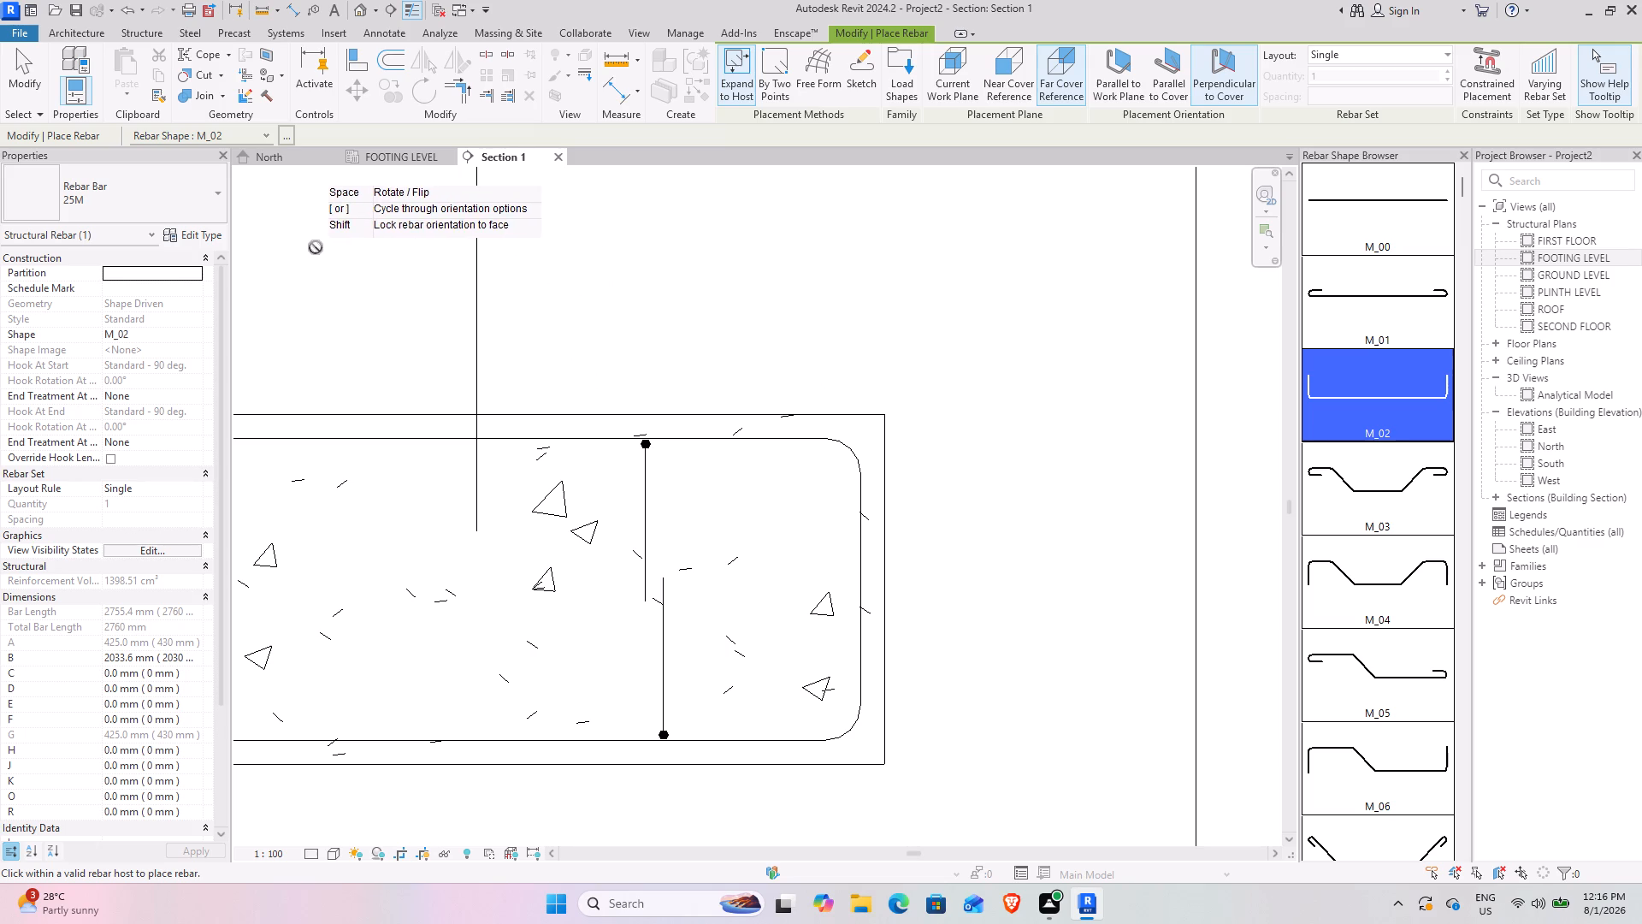
{"action": "left_click", "coordinate": [29, 72]}
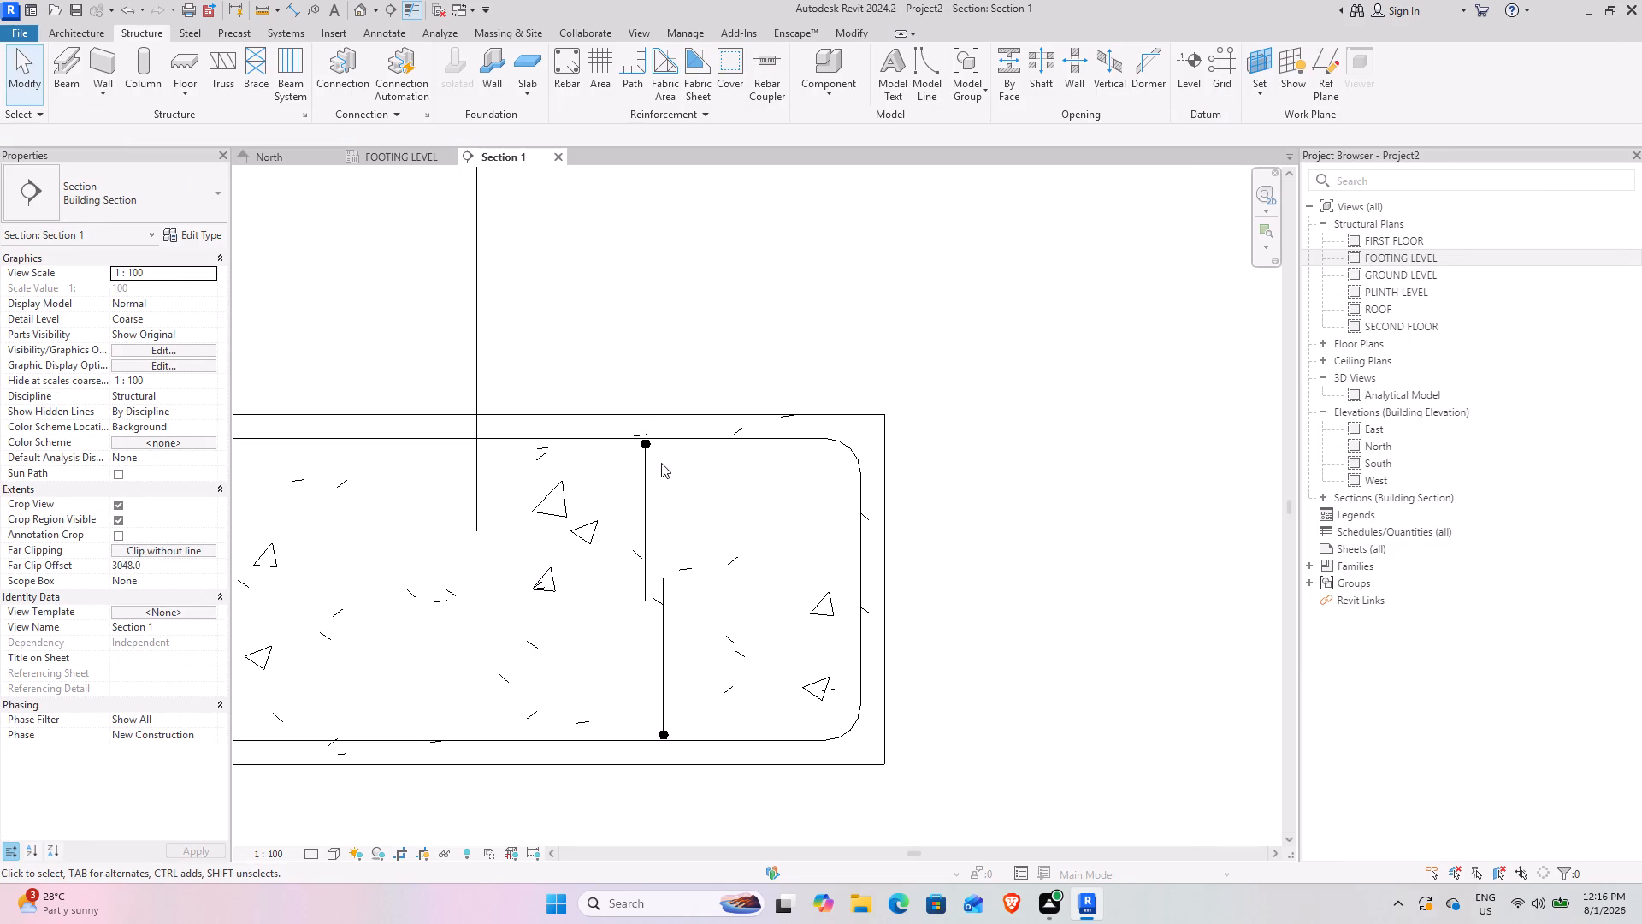
Select all four 25M bars and make them view unobscured in the Analytical Model 3D view.
{"action": "left_click", "coordinate": [646, 463]}
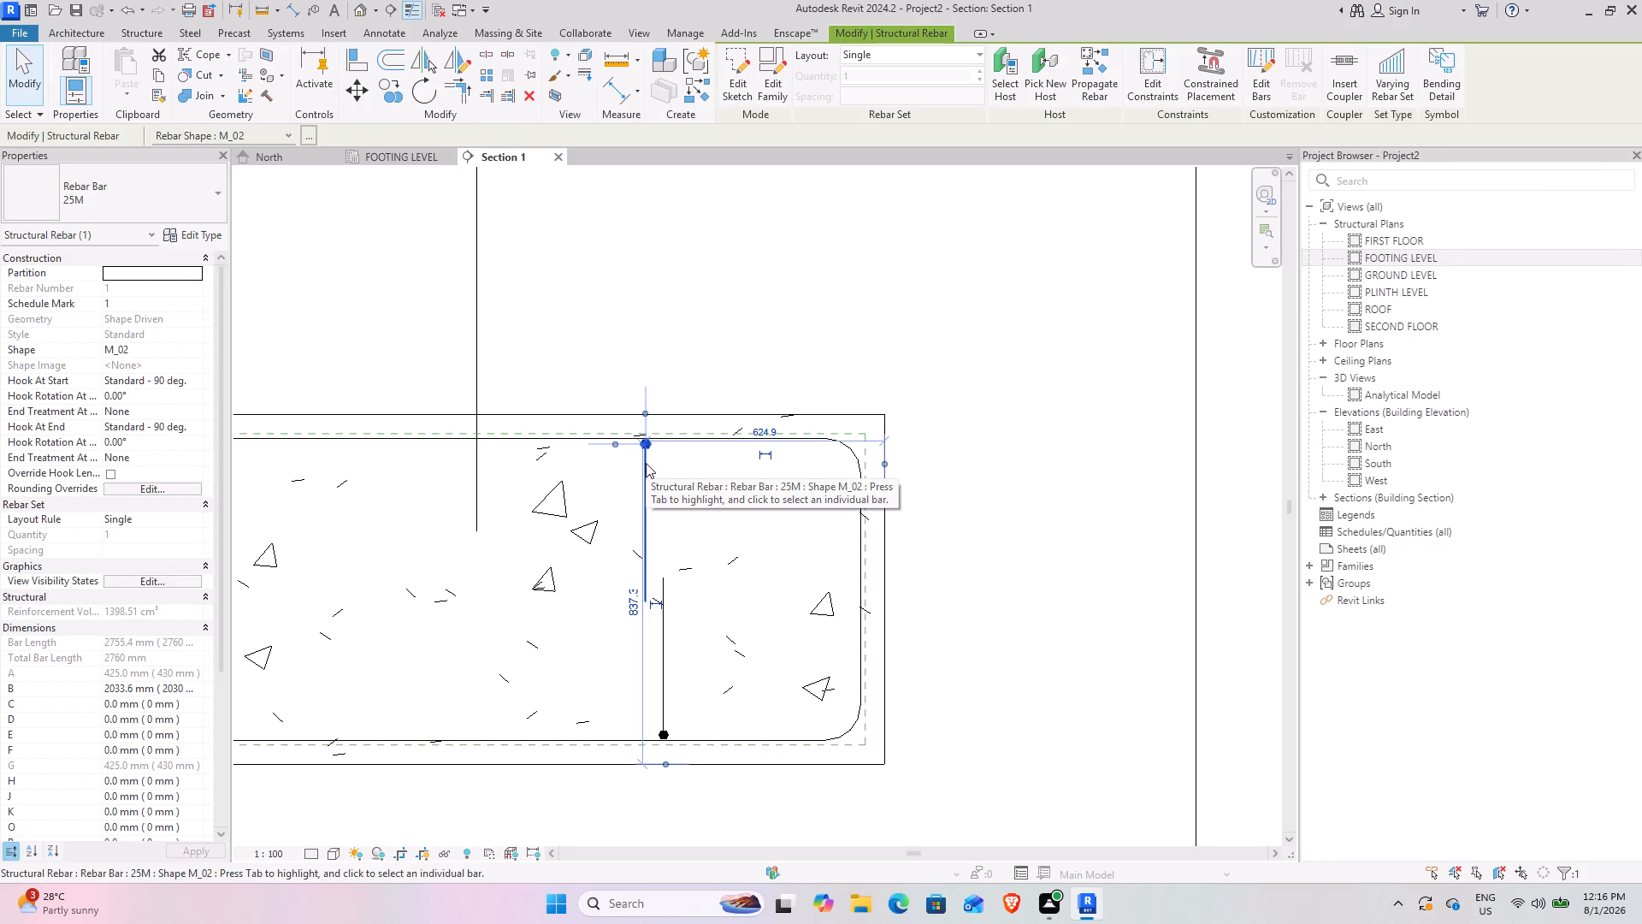
{"action": "type", "text": "SA"}
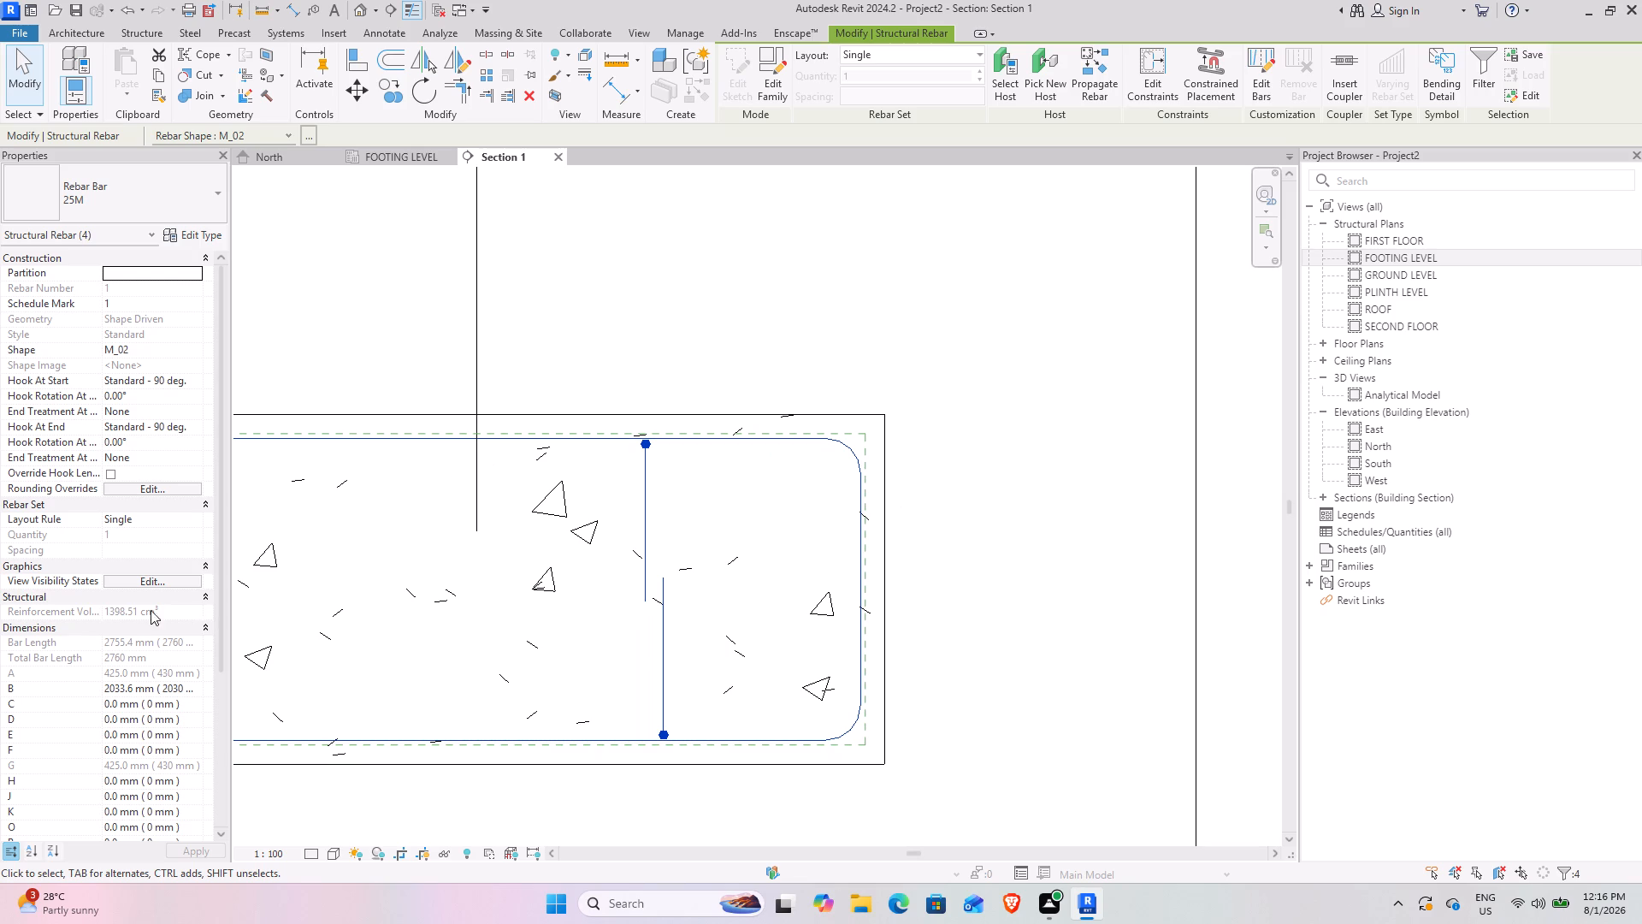
{"action": "left_click", "coordinate": [168, 582]}
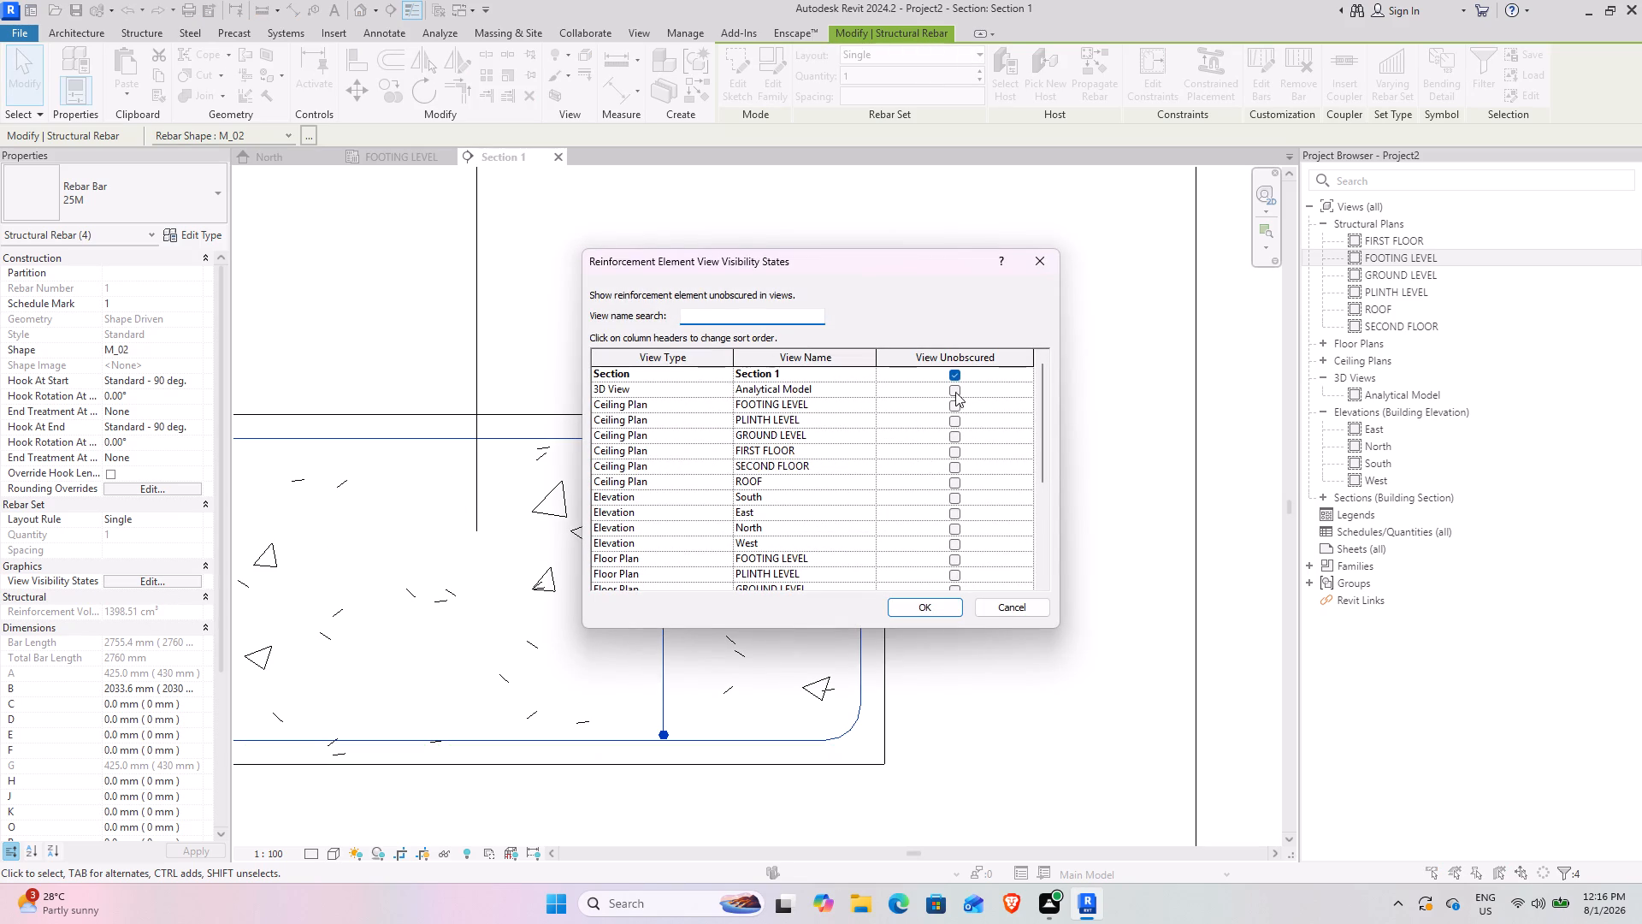
{"action": "scroll", "coordinate": [864, 500], "scroll_direction": "down", "scroll_amount": 1}
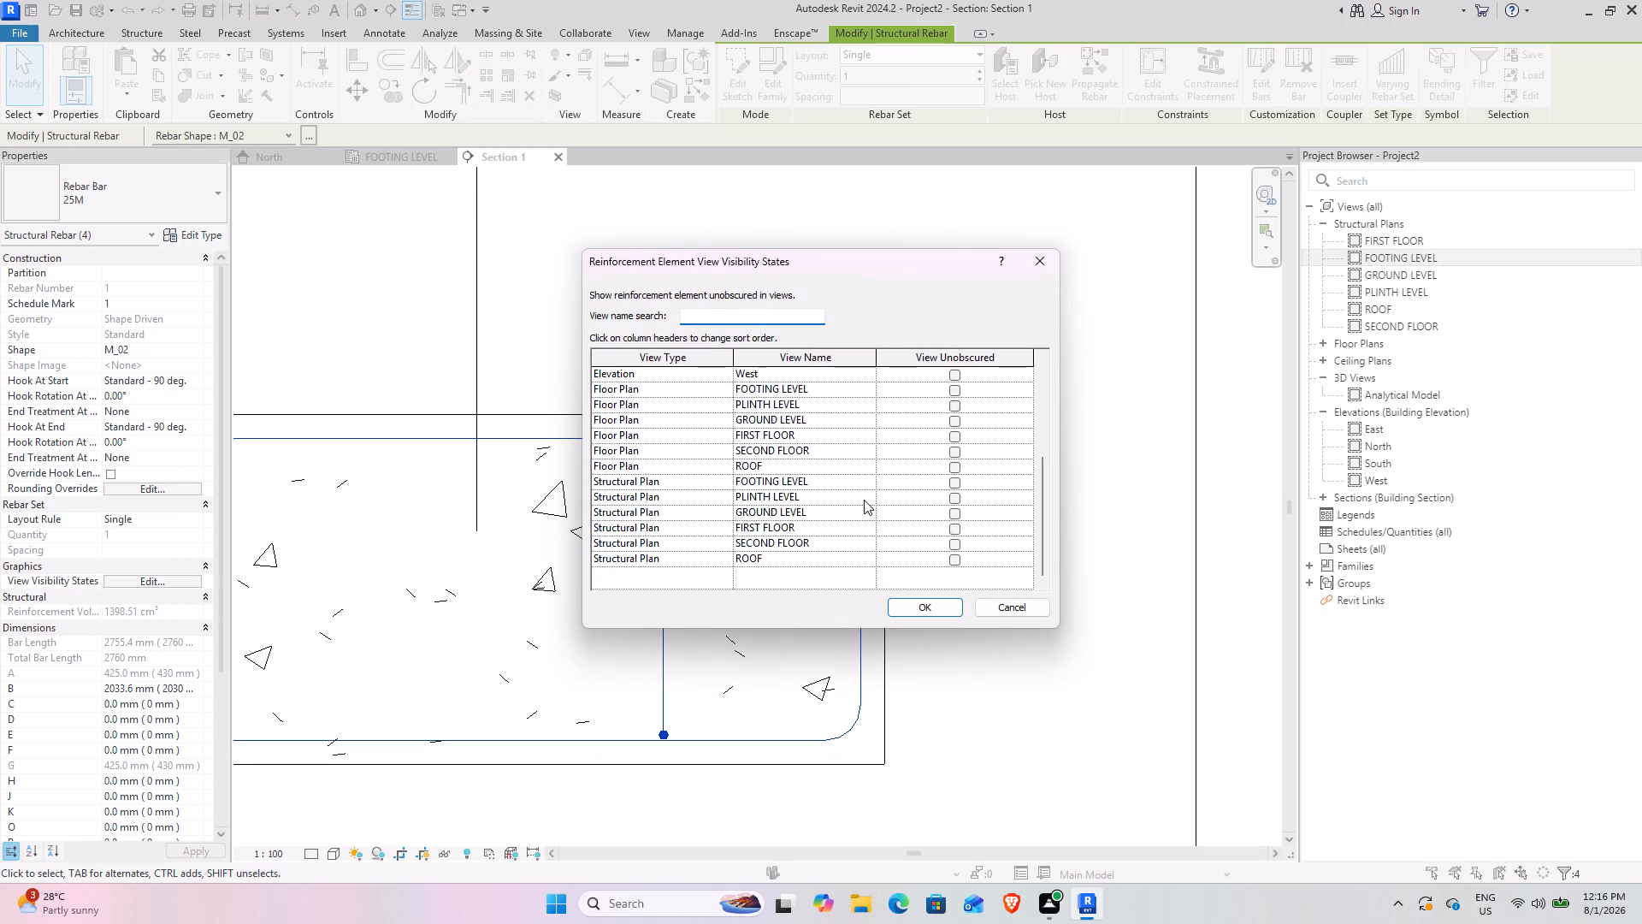
{"action": "scroll", "coordinate": [864, 500], "scroll_direction": "up", "scroll_amount": 2}
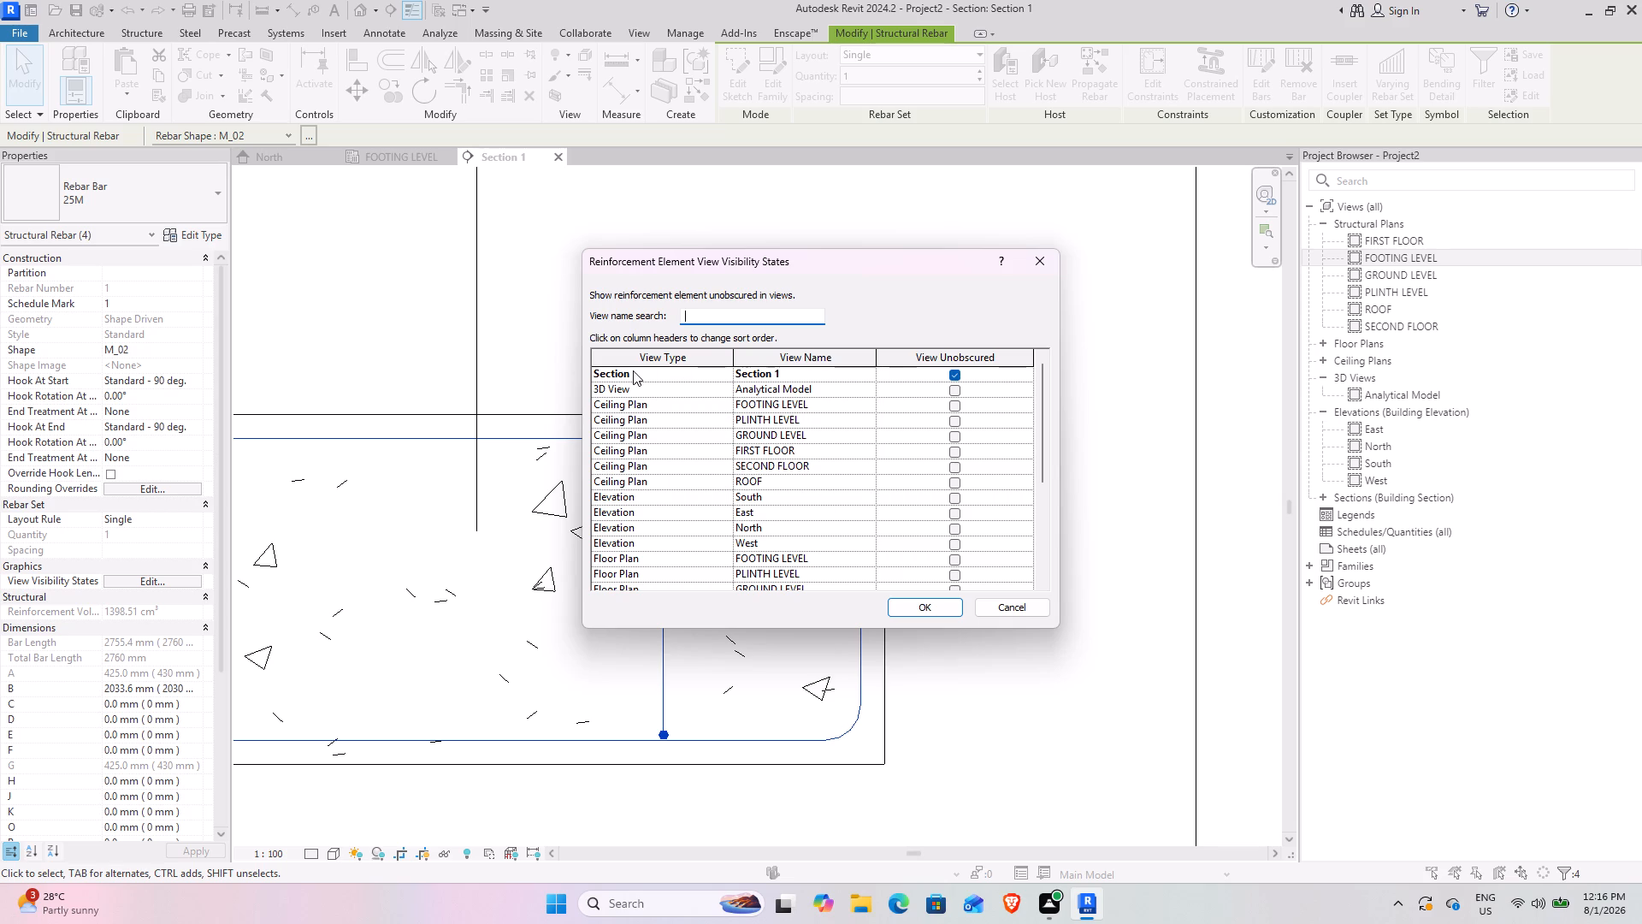
{"action": "left_click", "coordinate": [959, 390]}
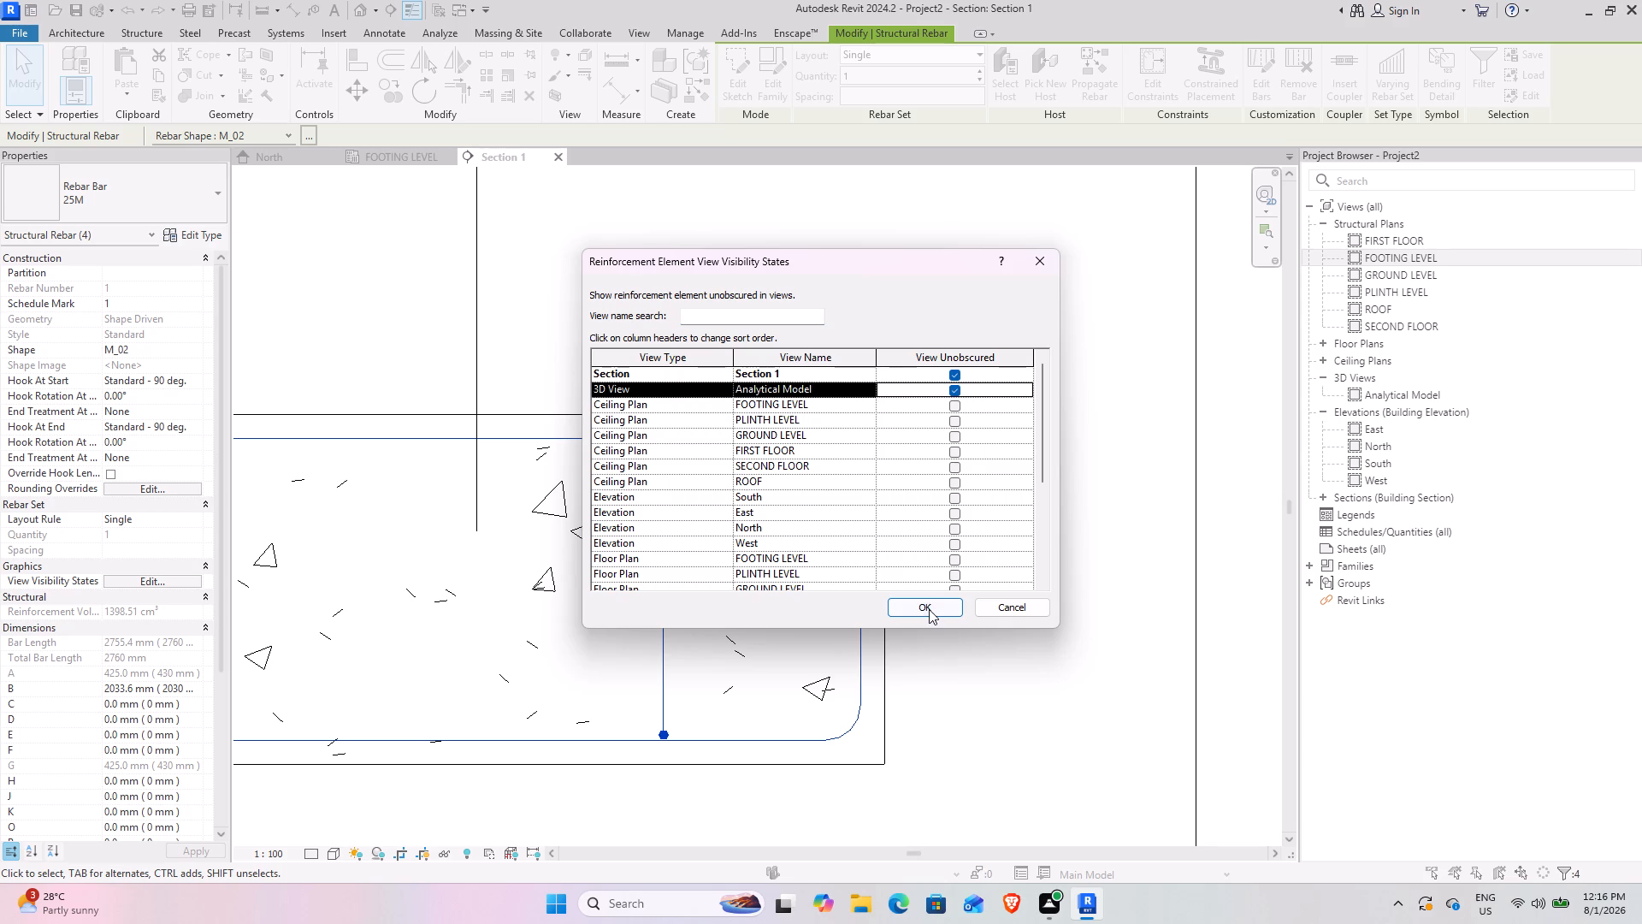
{"action": "left_click", "coordinate": [929, 609]}
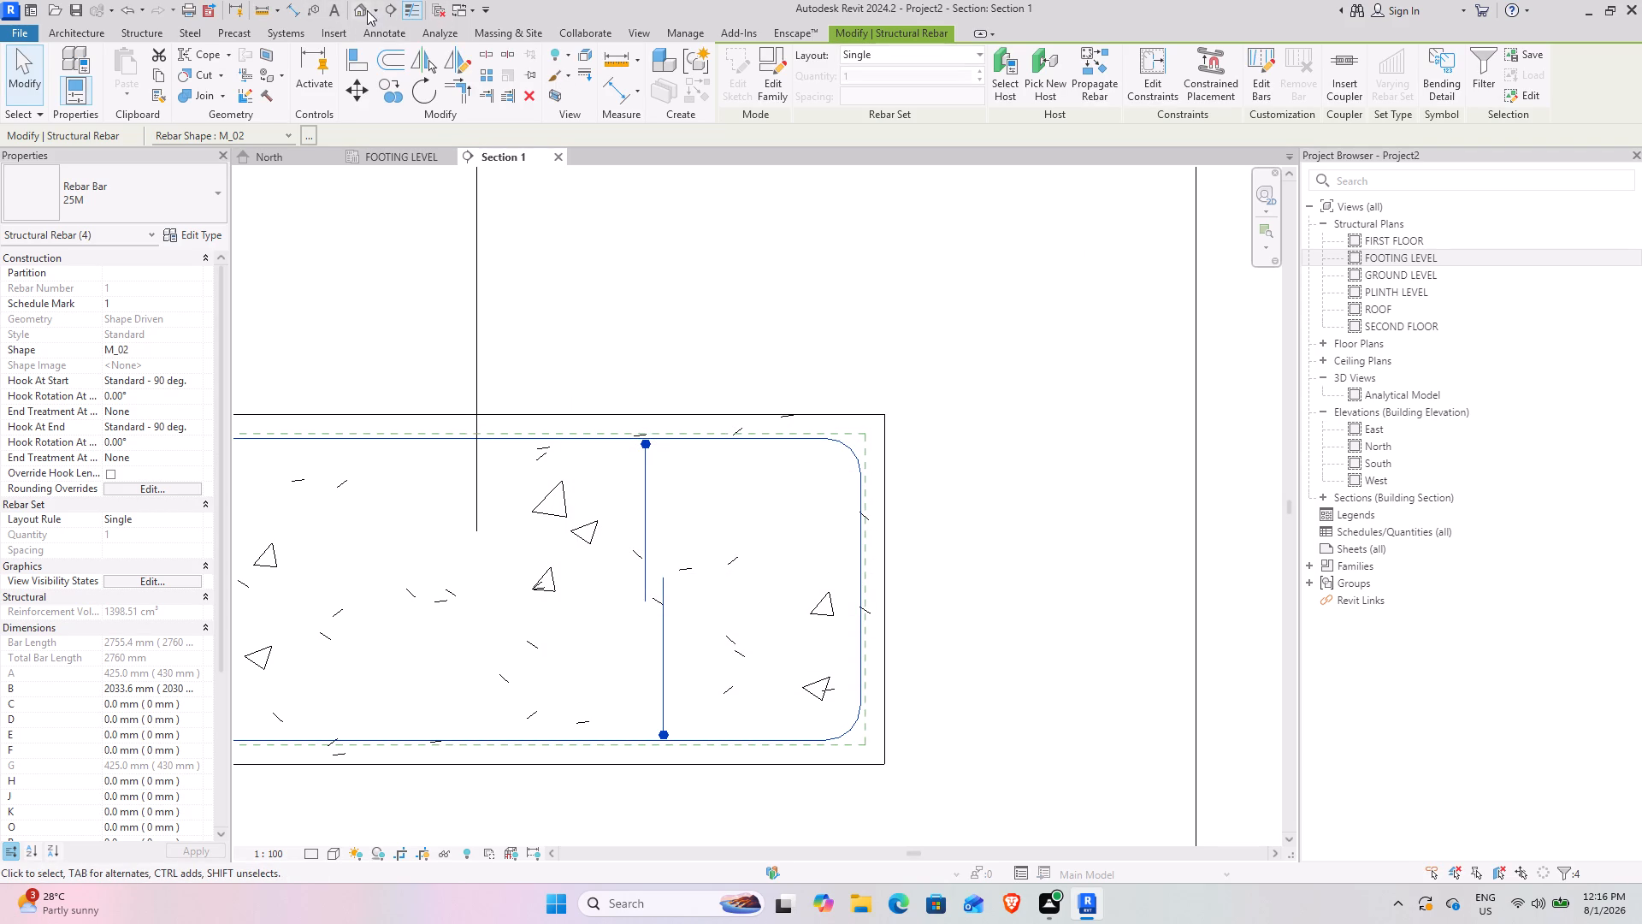
Open the default 3D view, give it a solid, textured visual style, and check the footing at grids 1 and 6.
{"action": "left_click", "coordinate": [361, 9]}
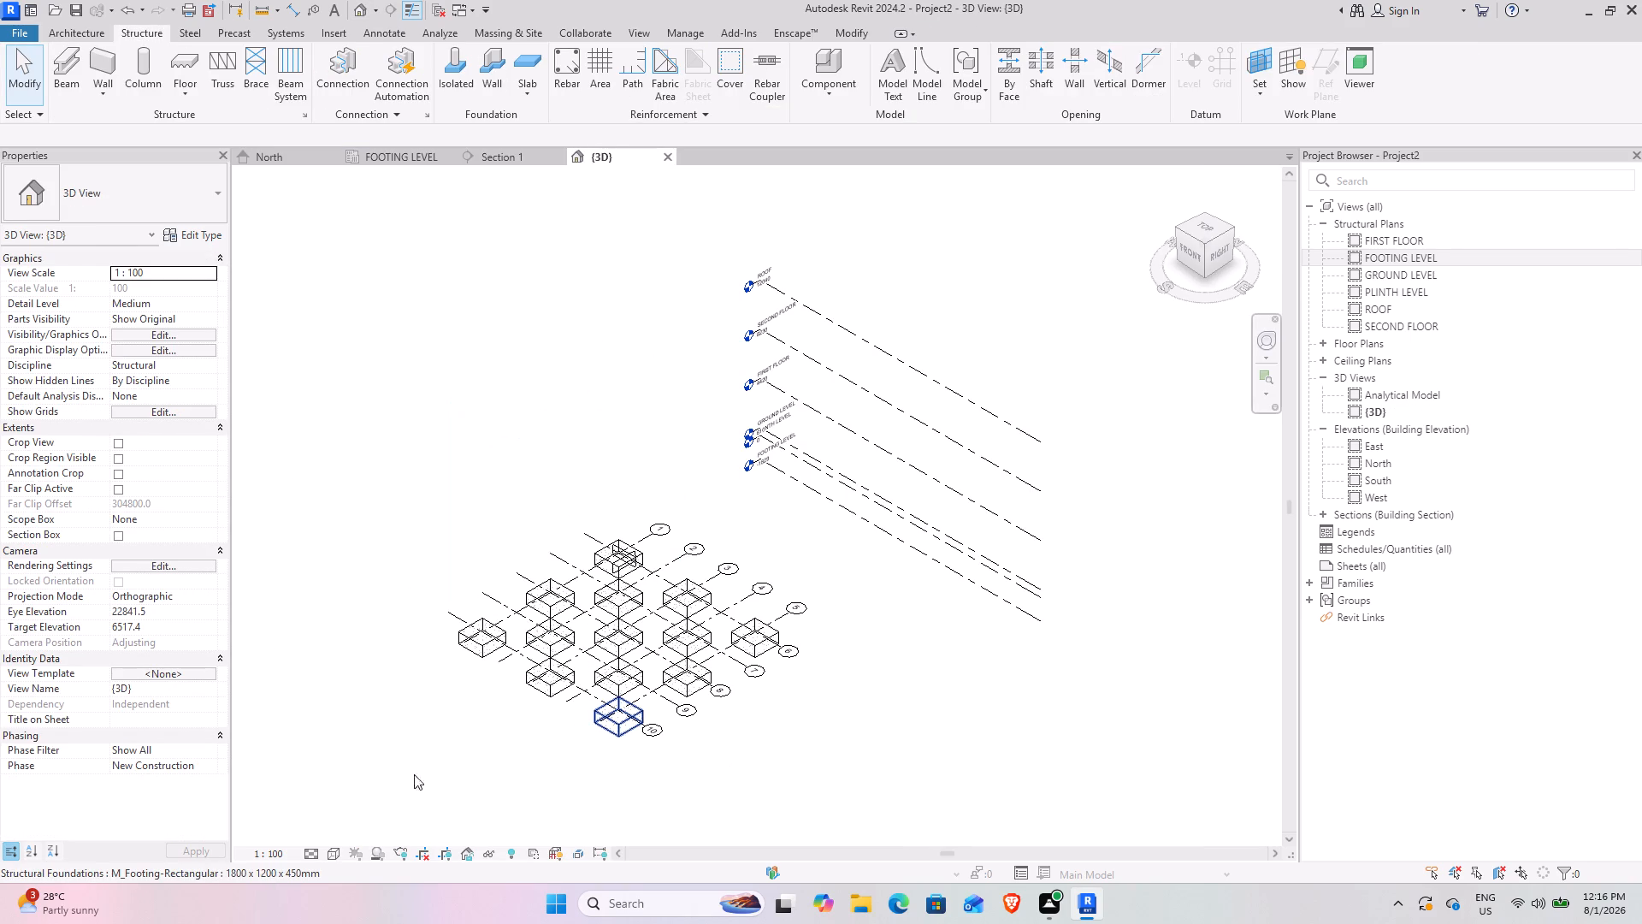
{"action": "left_click", "coordinate": [328, 850]}
{"action": "left_click", "coordinate": [357, 834]}
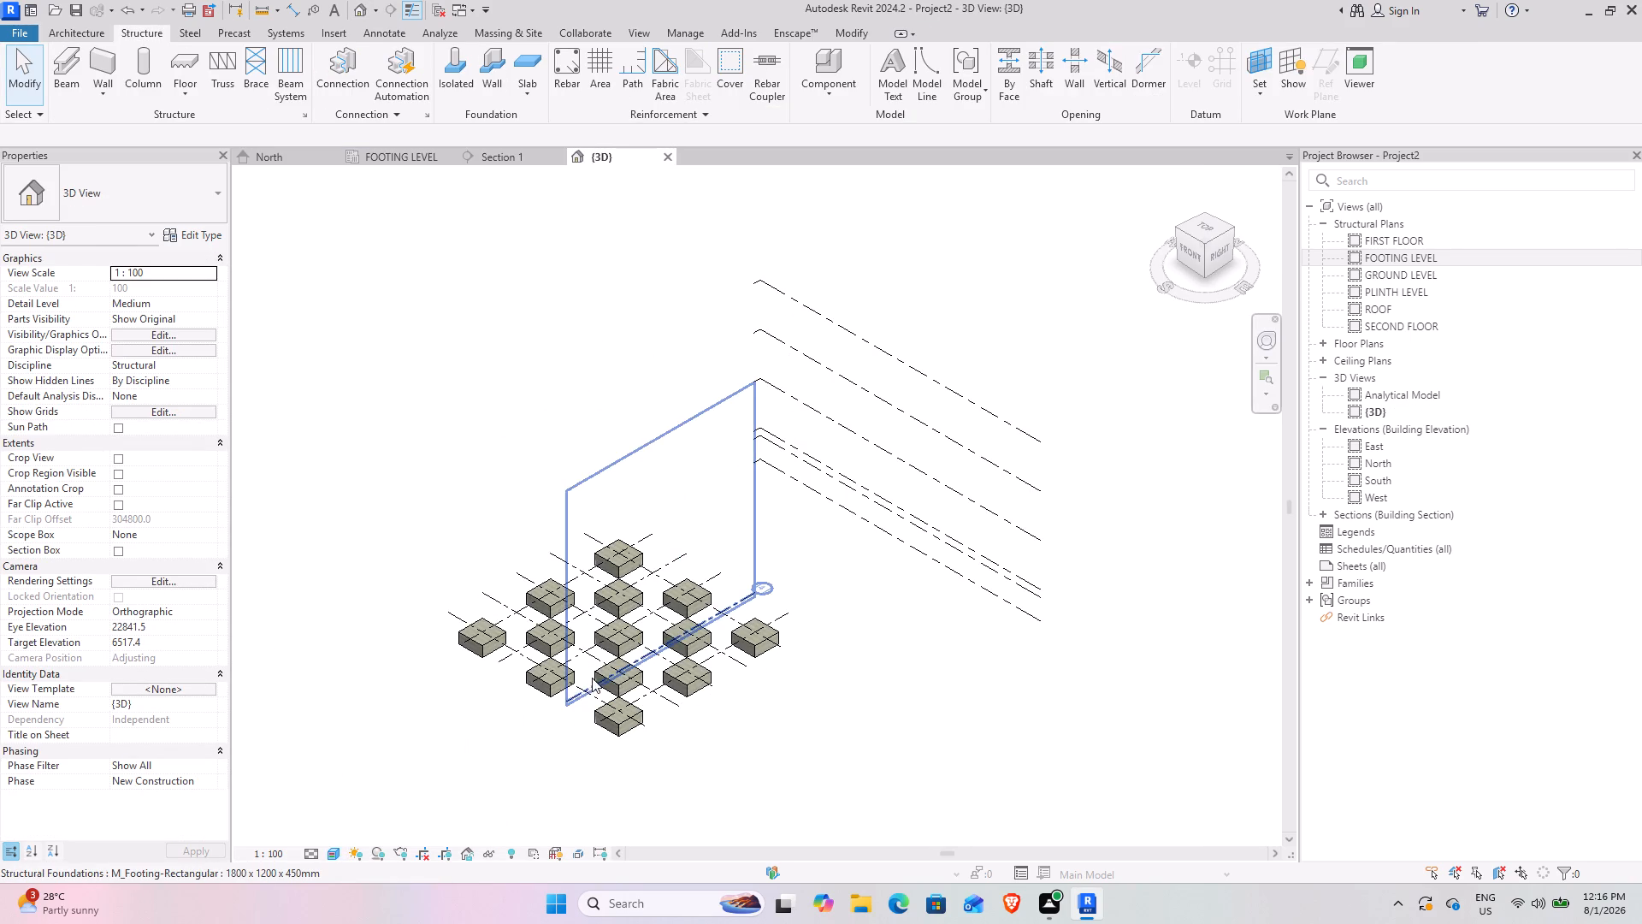
{"action": "scroll", "coordinate": [630, 499], "scroll_direction": "up", "scroll_amount": 7}
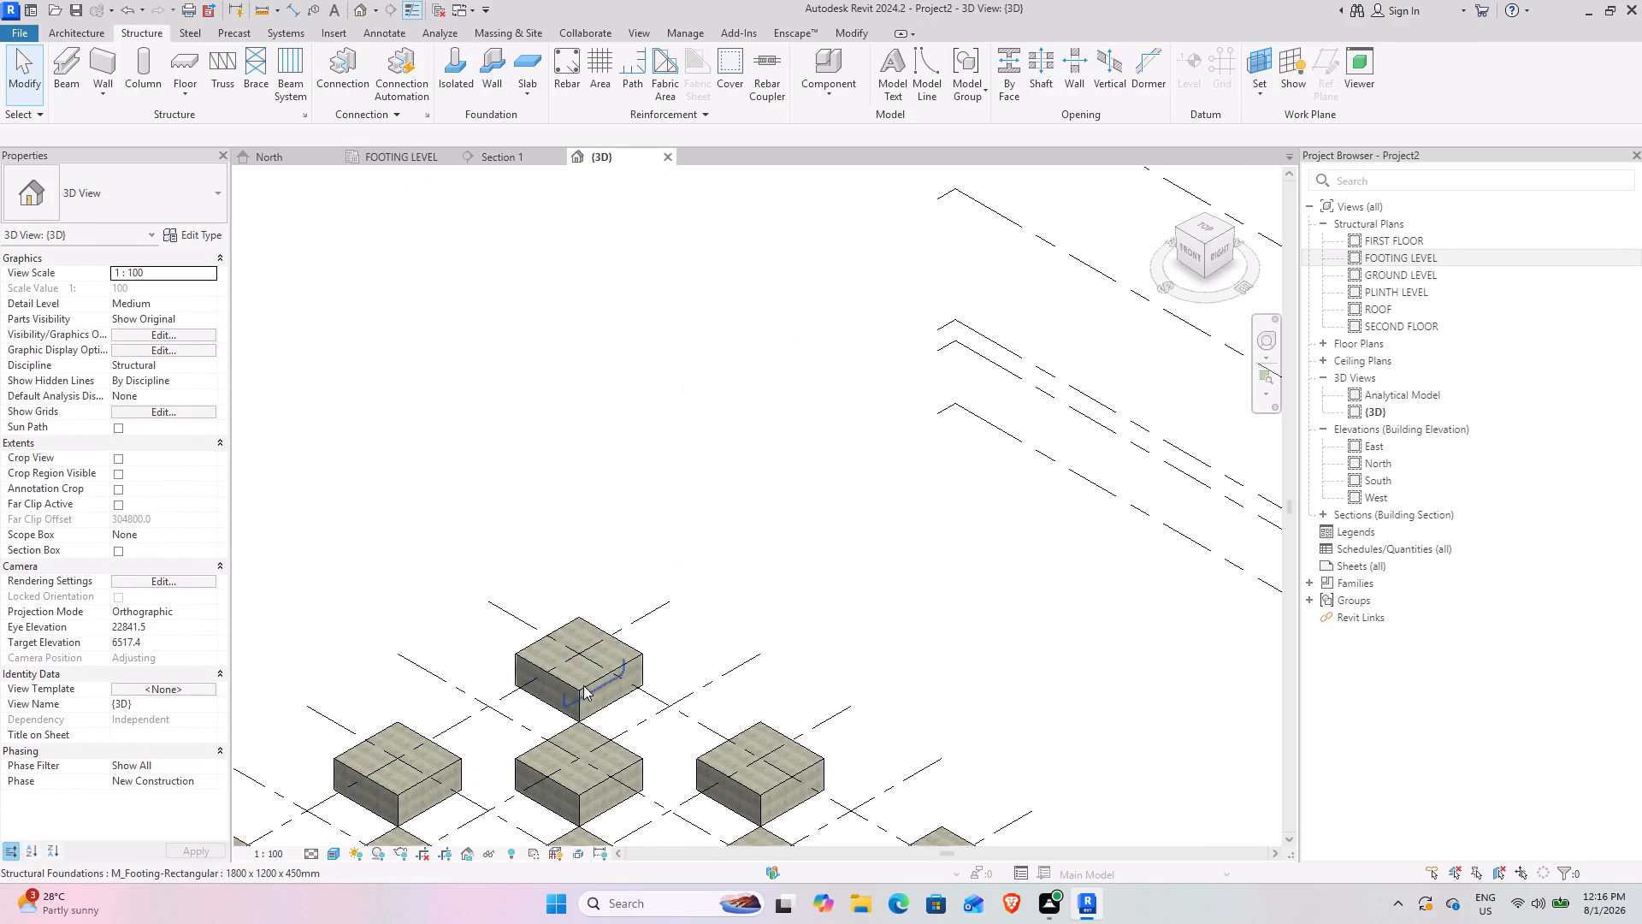
{"action": "left_click", "coordinate": [596, 678]}
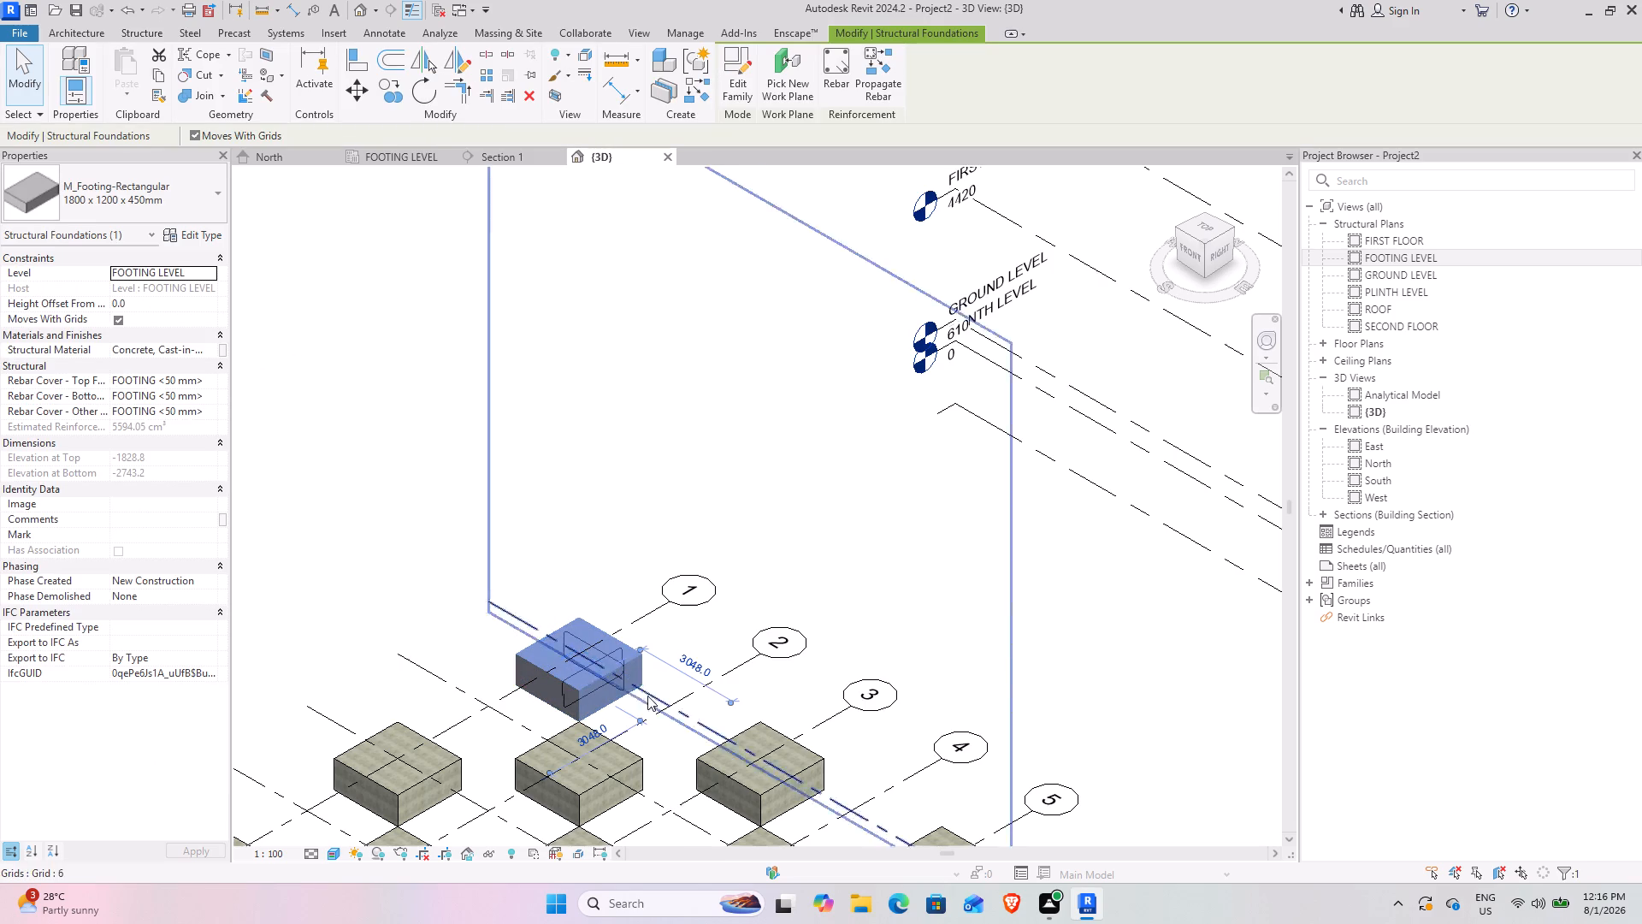
{"action": "left_click", "coordinate": [836, 500]}
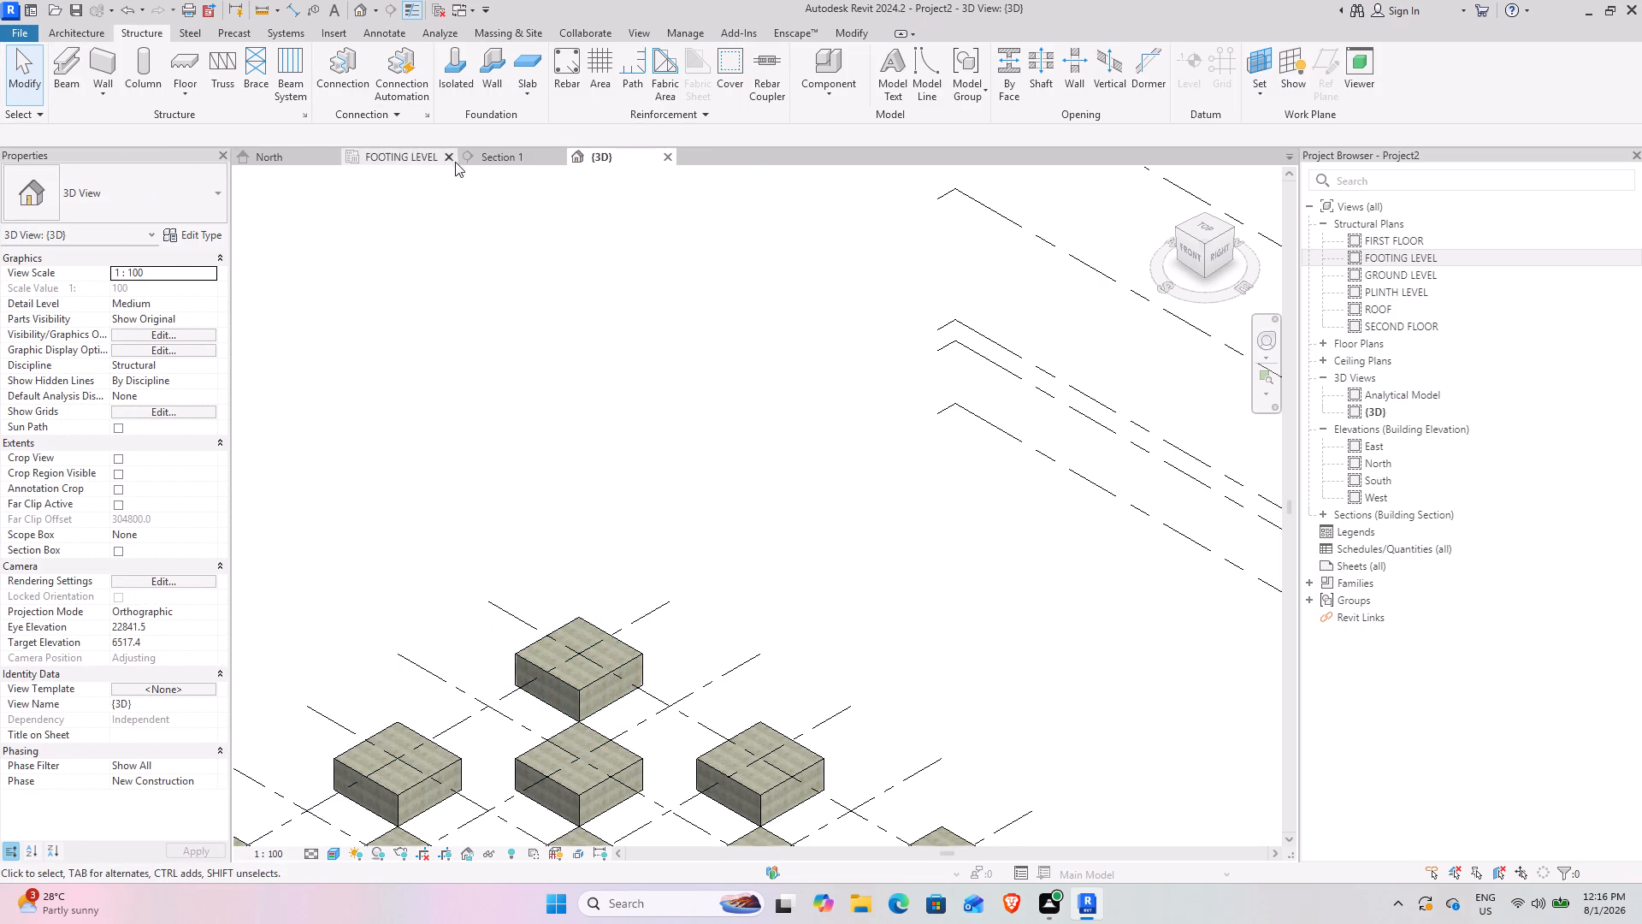
In Section 1, select all four footing bars again and make them view unobscured in the {3D} view.
{"action": "left_click", "coordinate": [393, 155]}
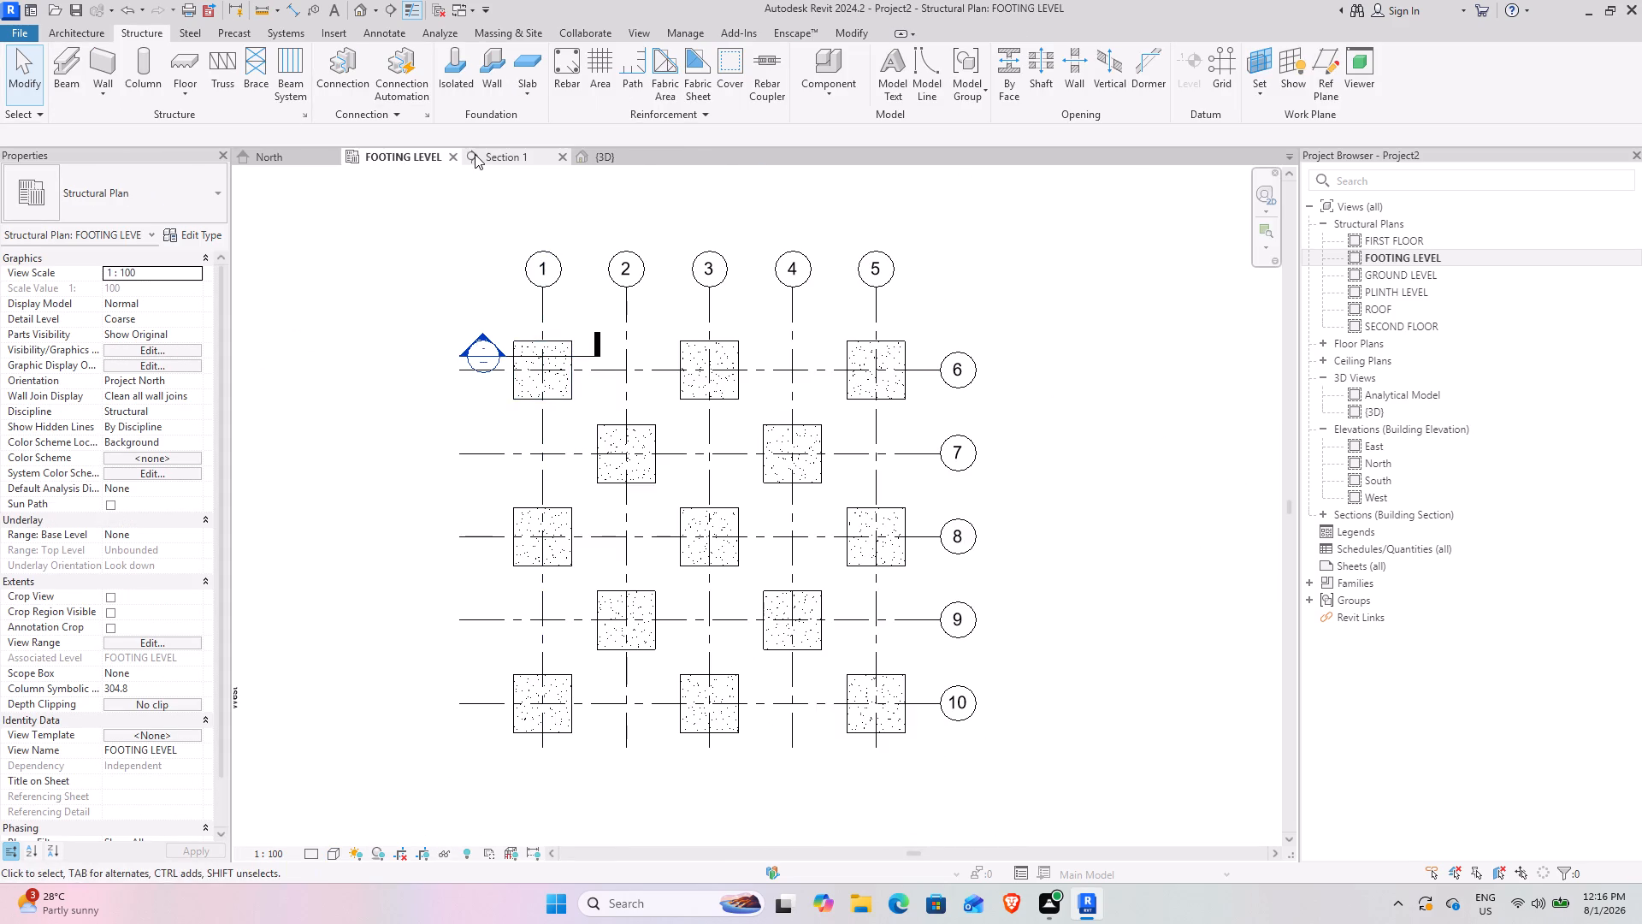
{"action": "left_click", "coordinate": [475, 154]}
{"action": "left_click", "coordinate": [643, 518]}
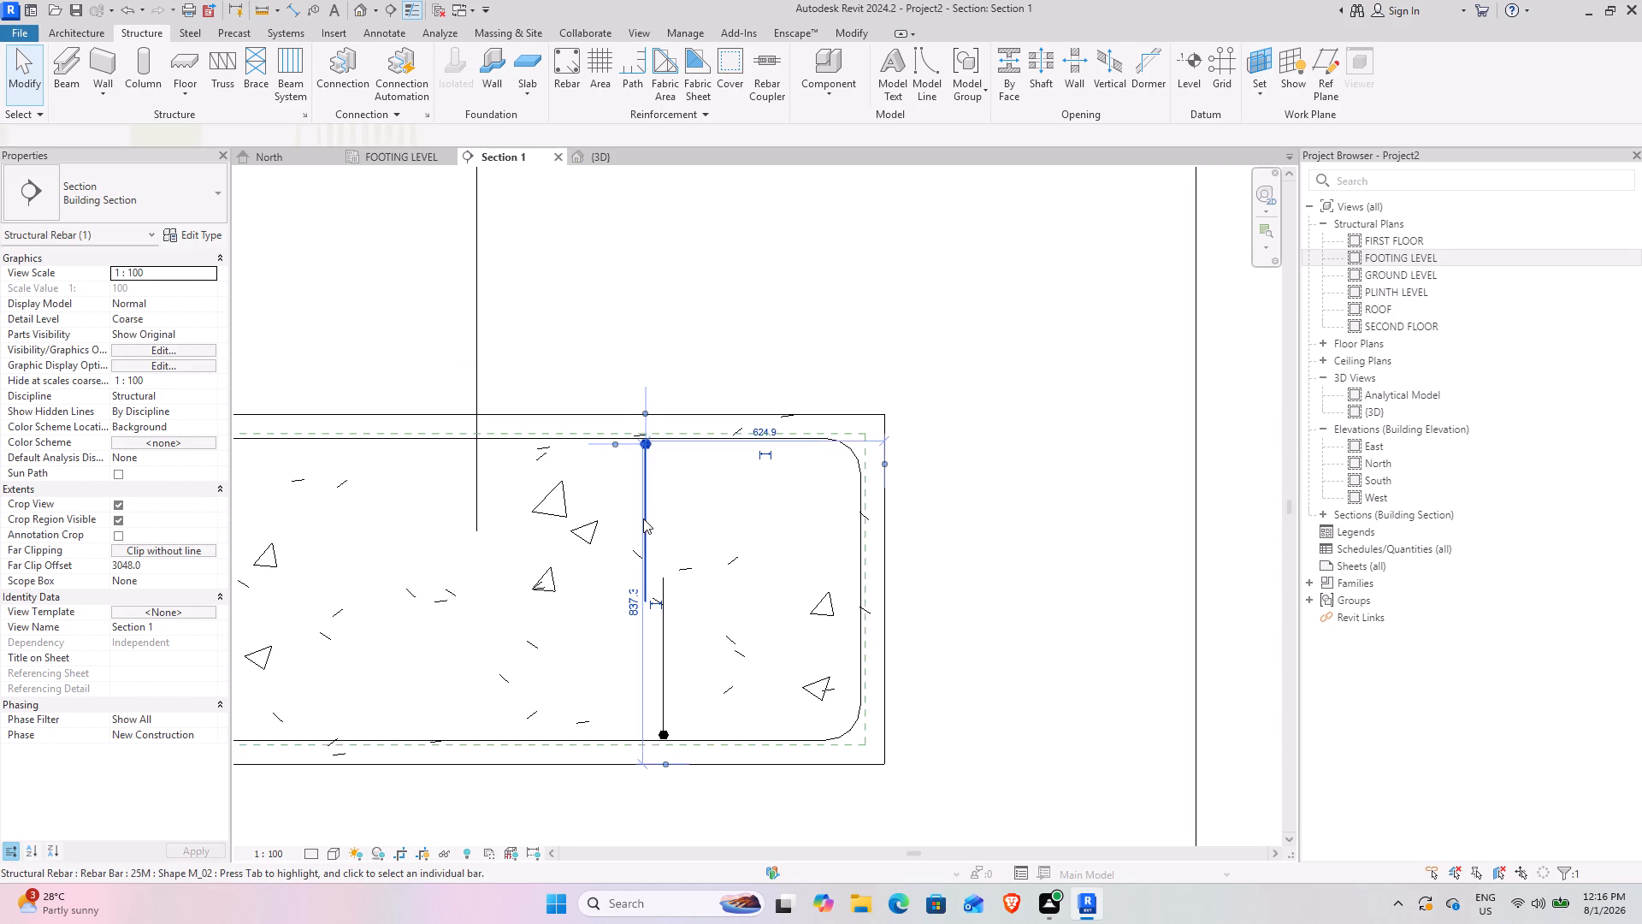
{"action": "key", "text": "s"}
{"action": "key", "text": "a"}
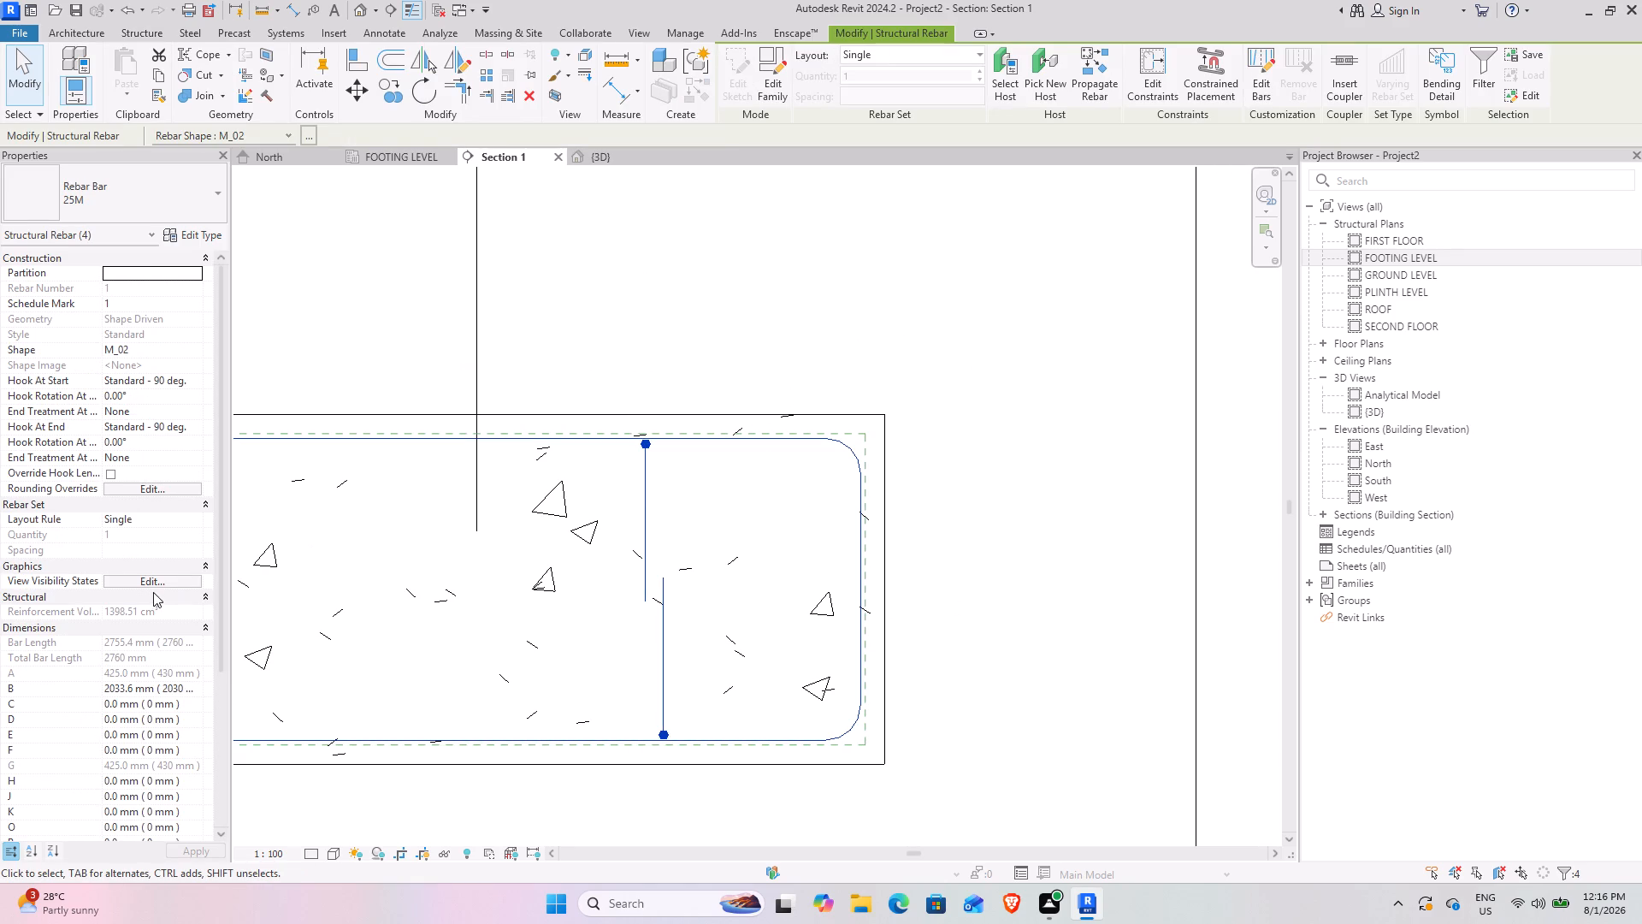
{"action": "left_click", "coordinate": [162, 581]}
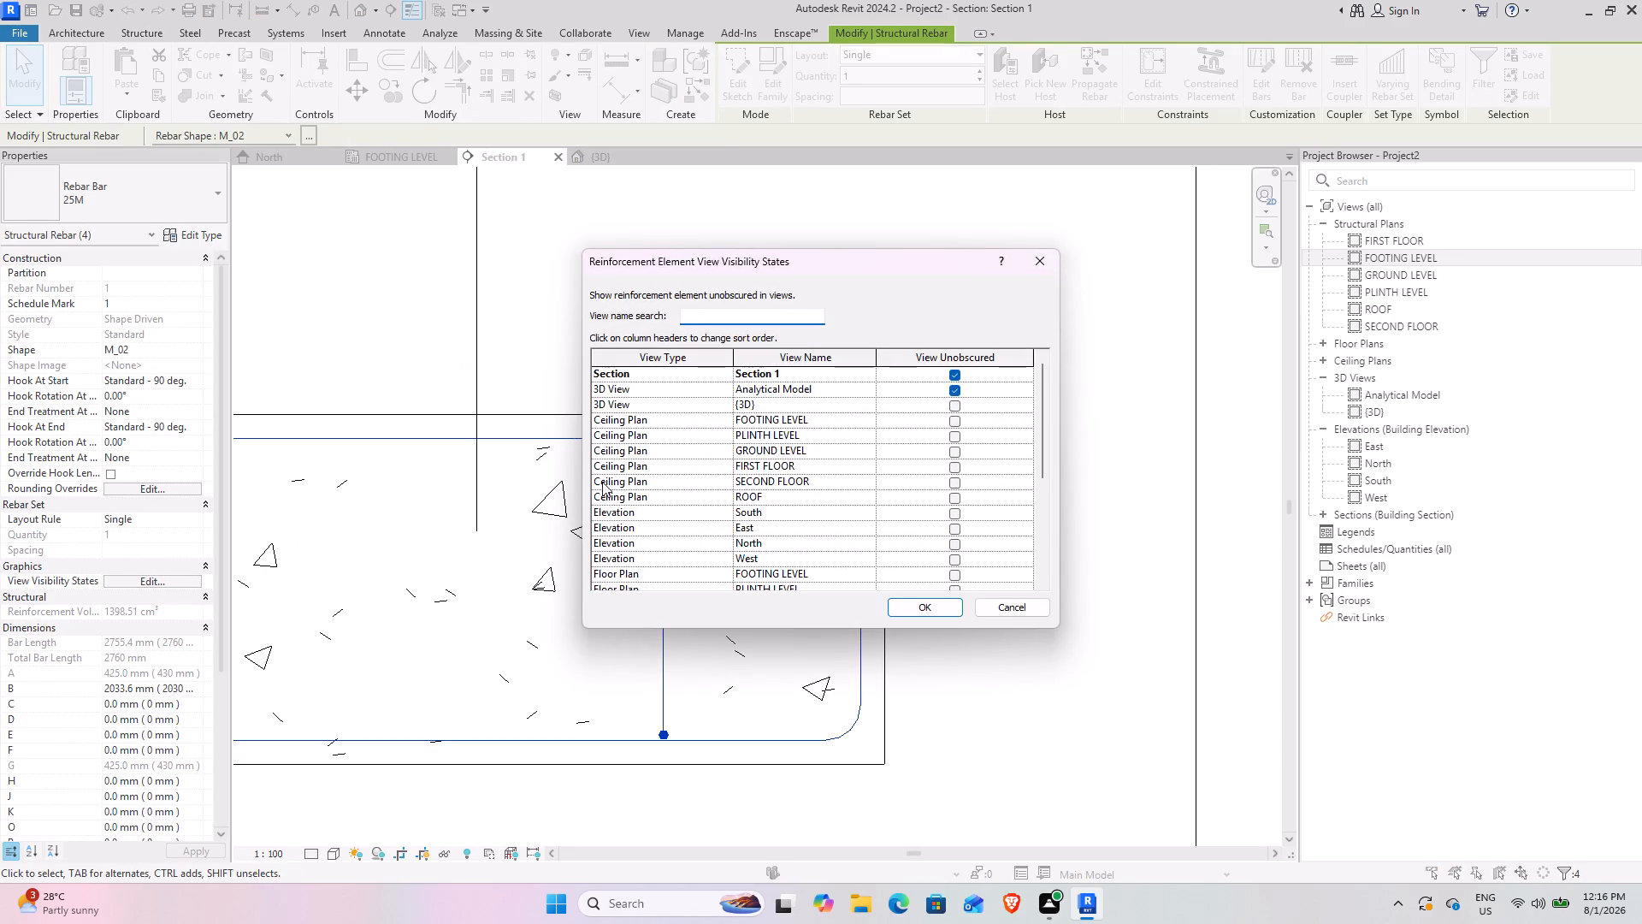
{"action": "left_click", "coordinate": [952, 403]}
{"action": "left_click", "coordinate": [908, 609]}
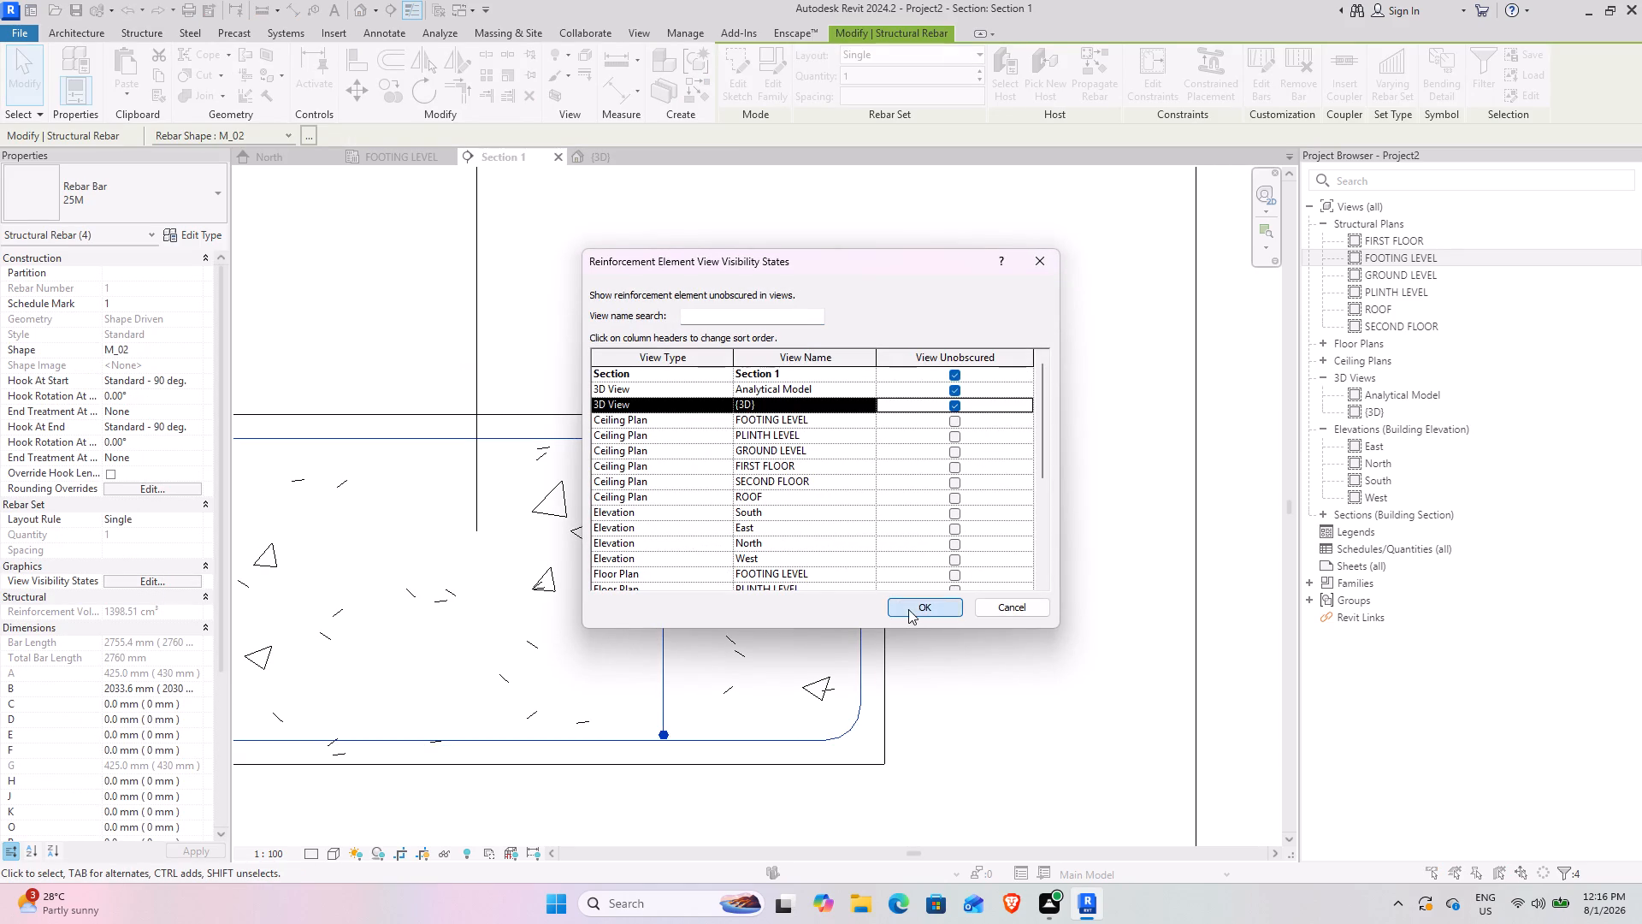
In the {3D} view, set the four selected footing bars' layout to Maximum Spacing with a spacing of 180 mm.
{"action": "left_click", "coordinate": [614, 152]}
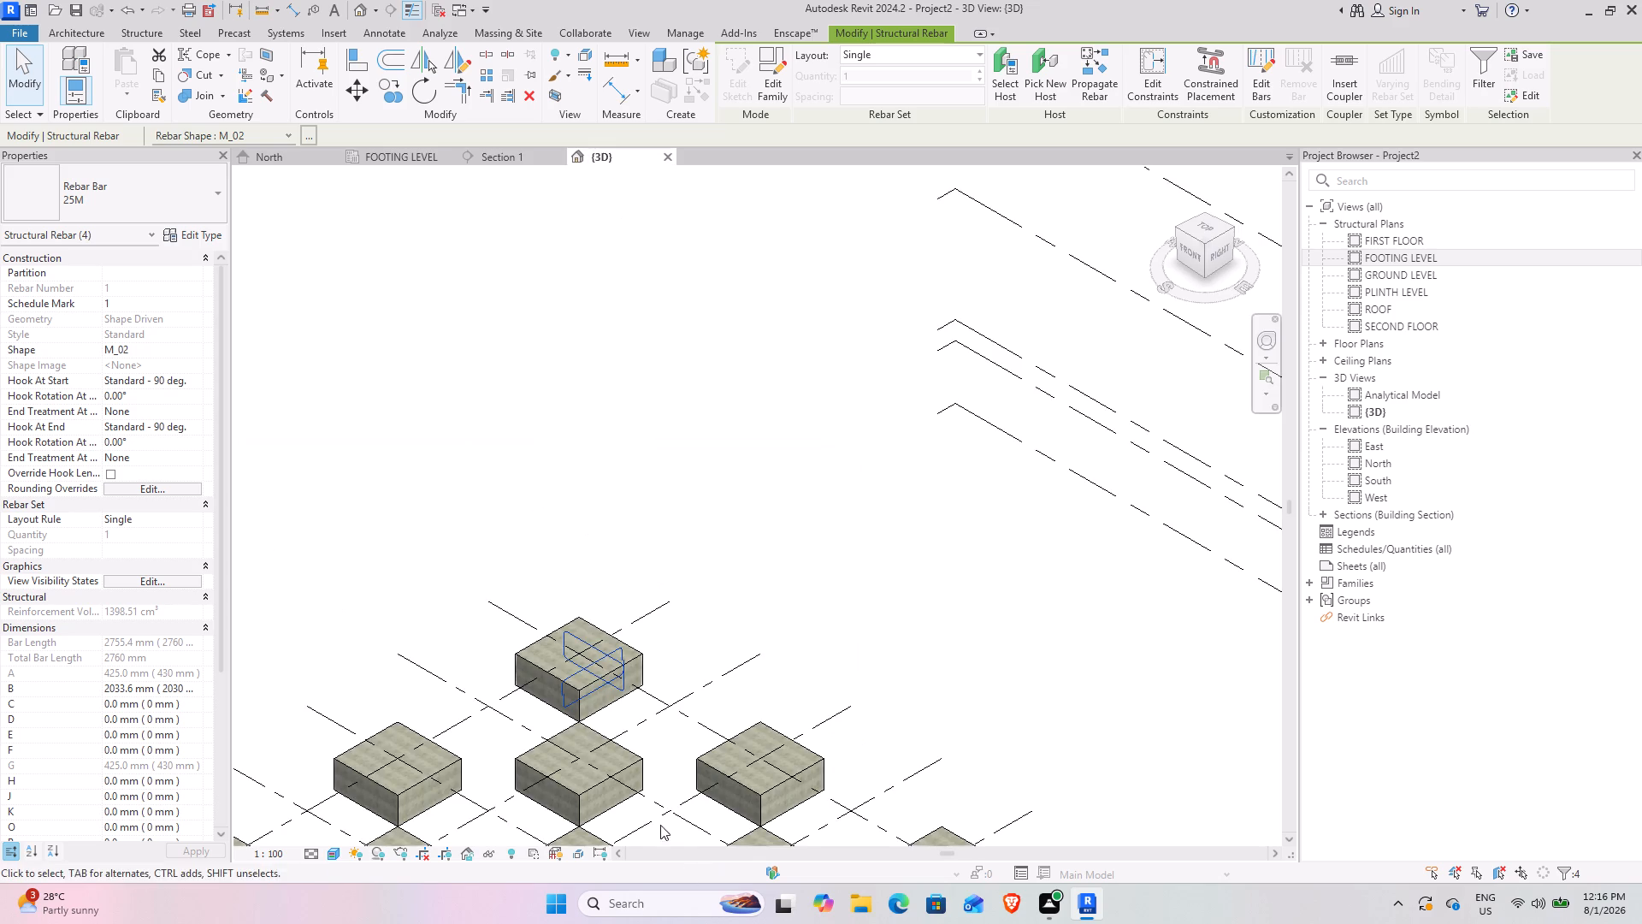
{"action": "scroll", "coordinate": [619, 690], "scroll_direction": "down", "scroll_amount": 1}
{"action": "middle_click_drag", "start_coordinate": [590, 698], "coordinate": [751, 655]}
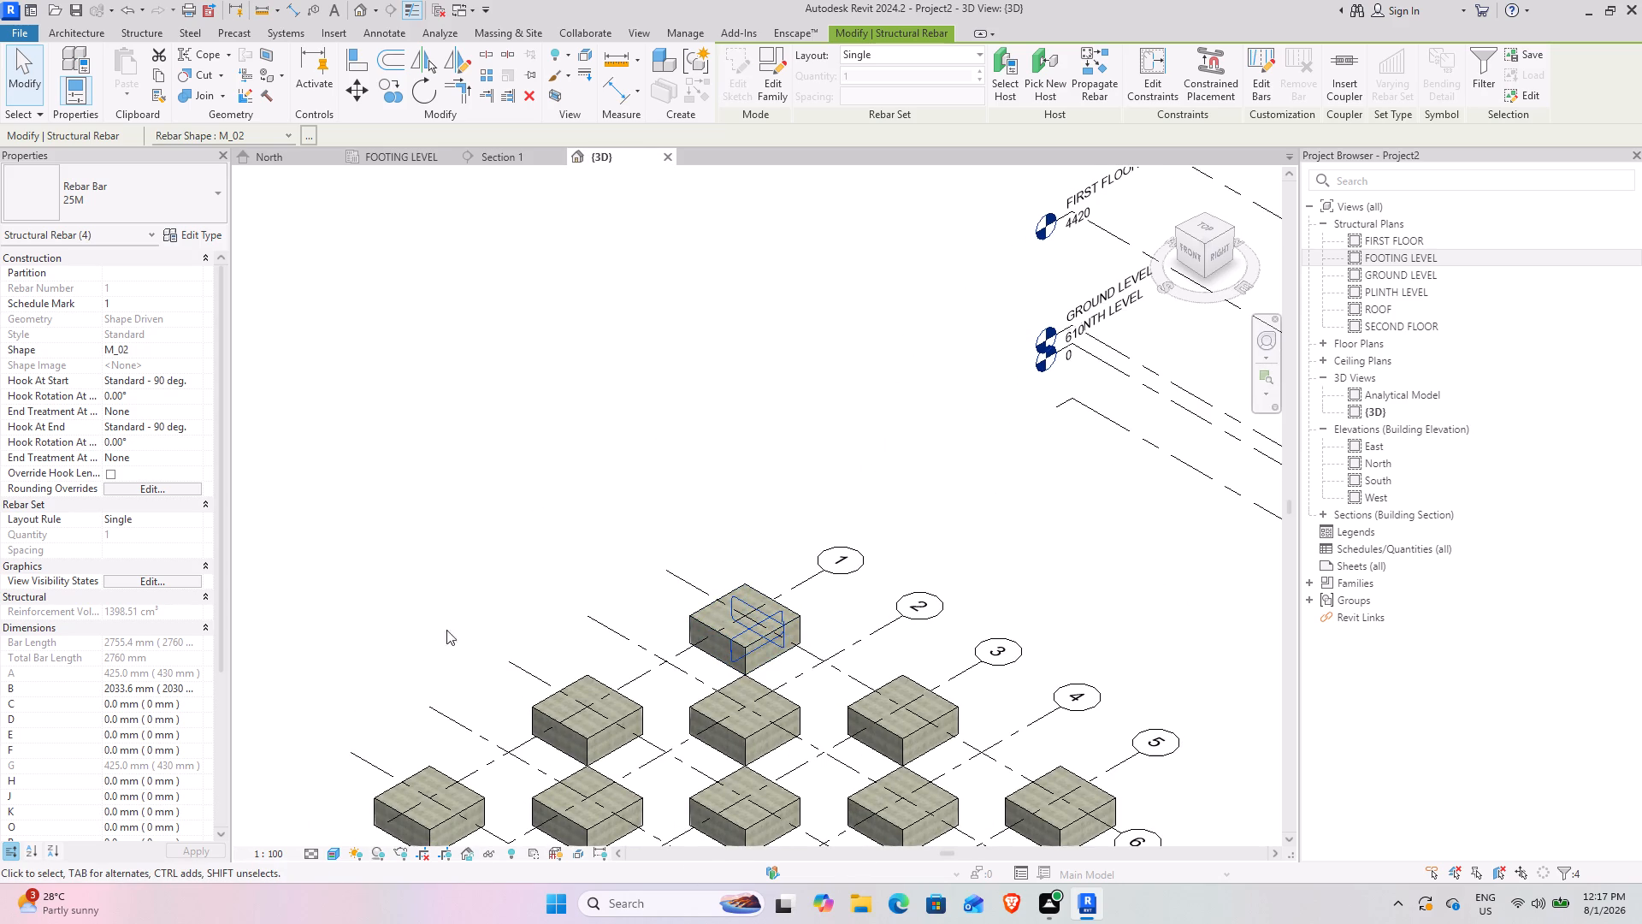
{"action": "left_click", "coordinate": [977, 56]}
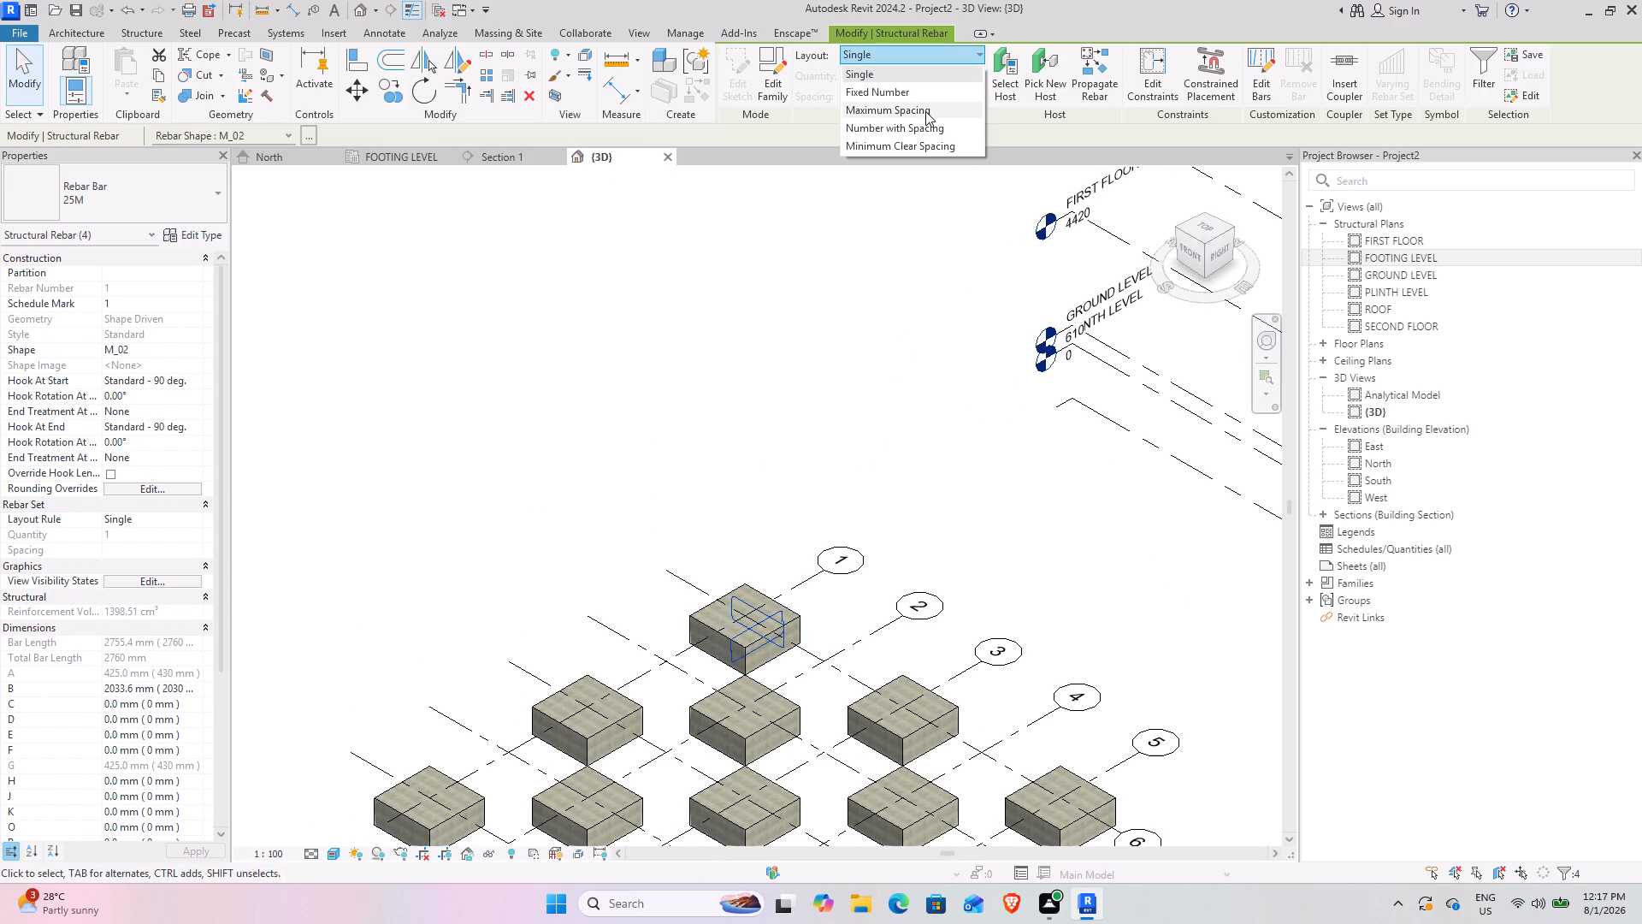
{"action": "left_click", "coordinate": [925, 111]}
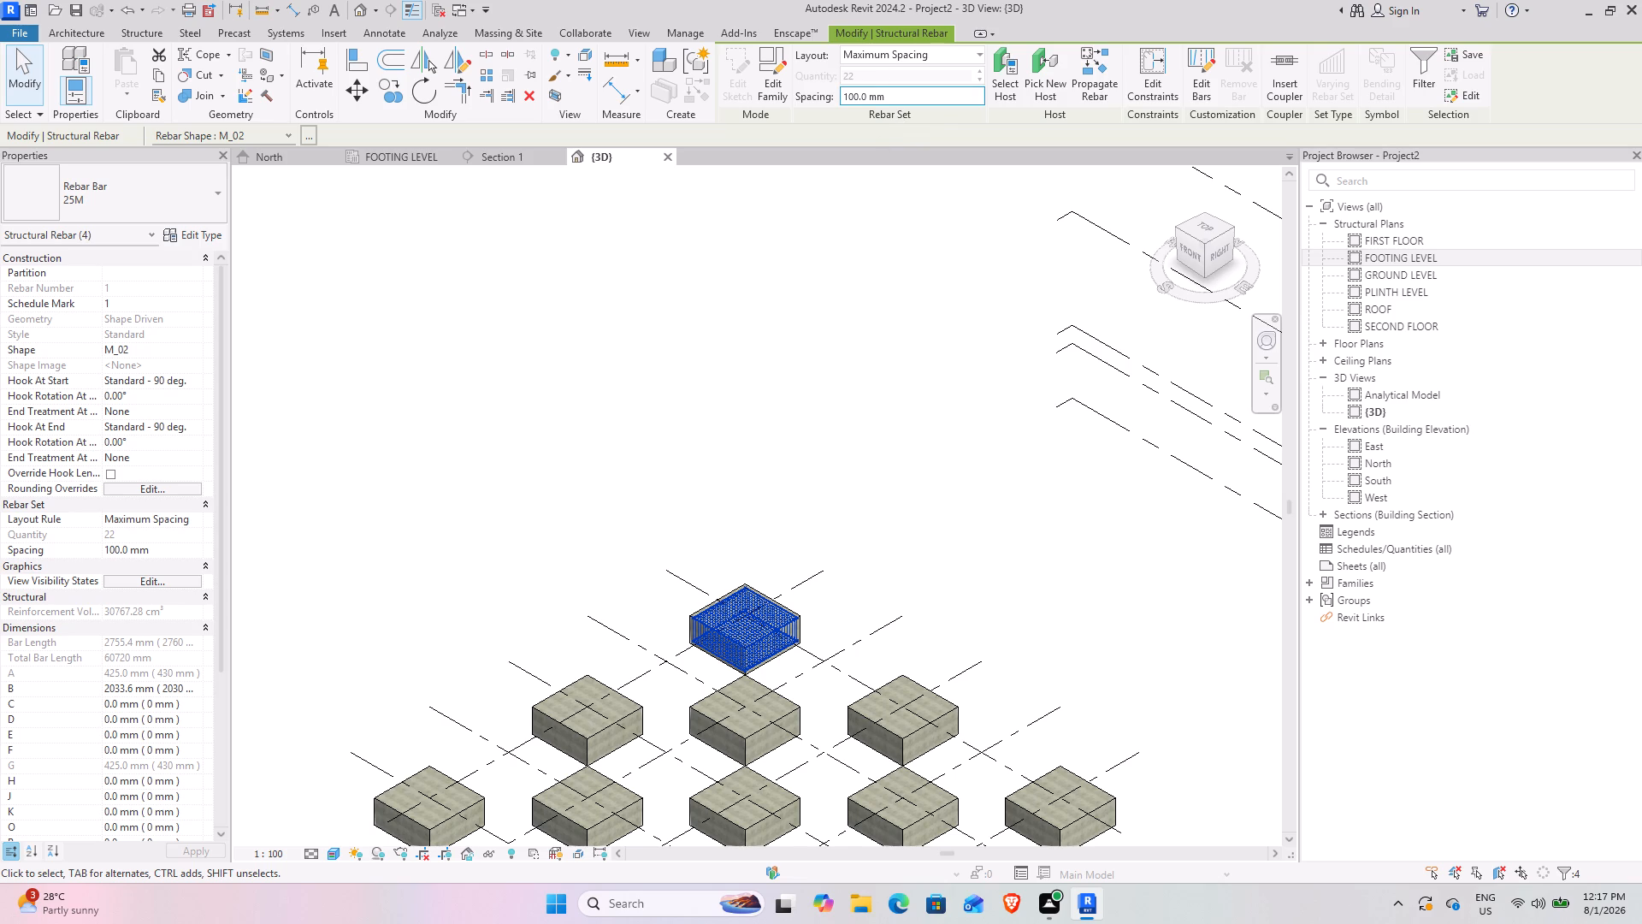
{"action": "left_click", "coordinate": [895, 98]}
{"action": "type", "text": "180"}
{"action": "key", "text": "Return"}
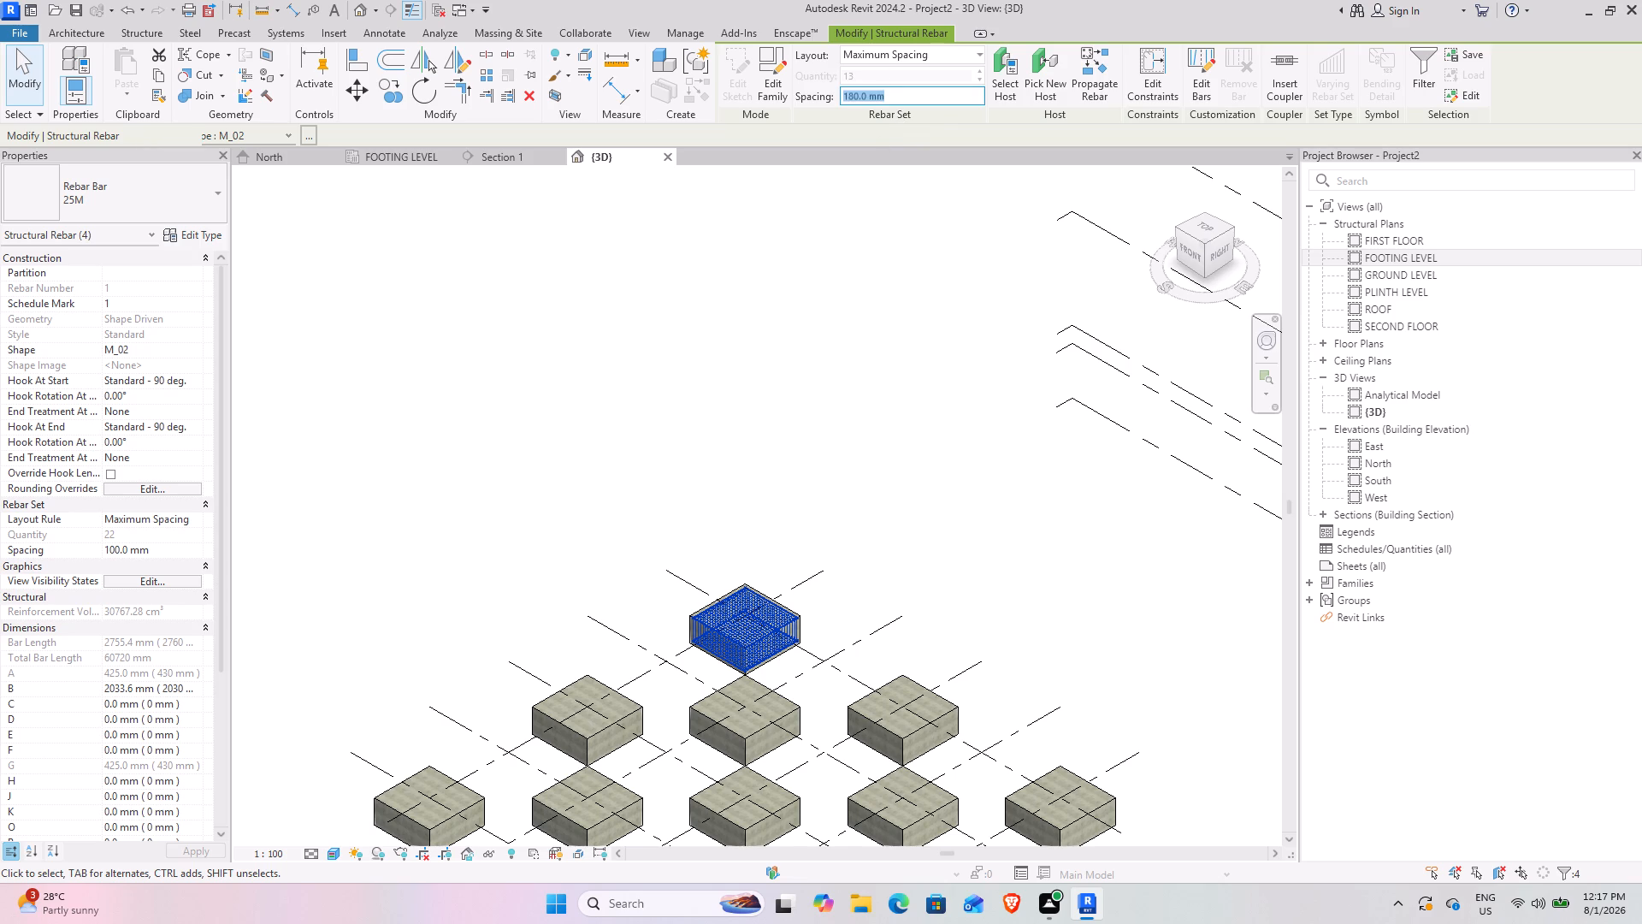
{"action": "left_click", "coordinate": [954, 536]}
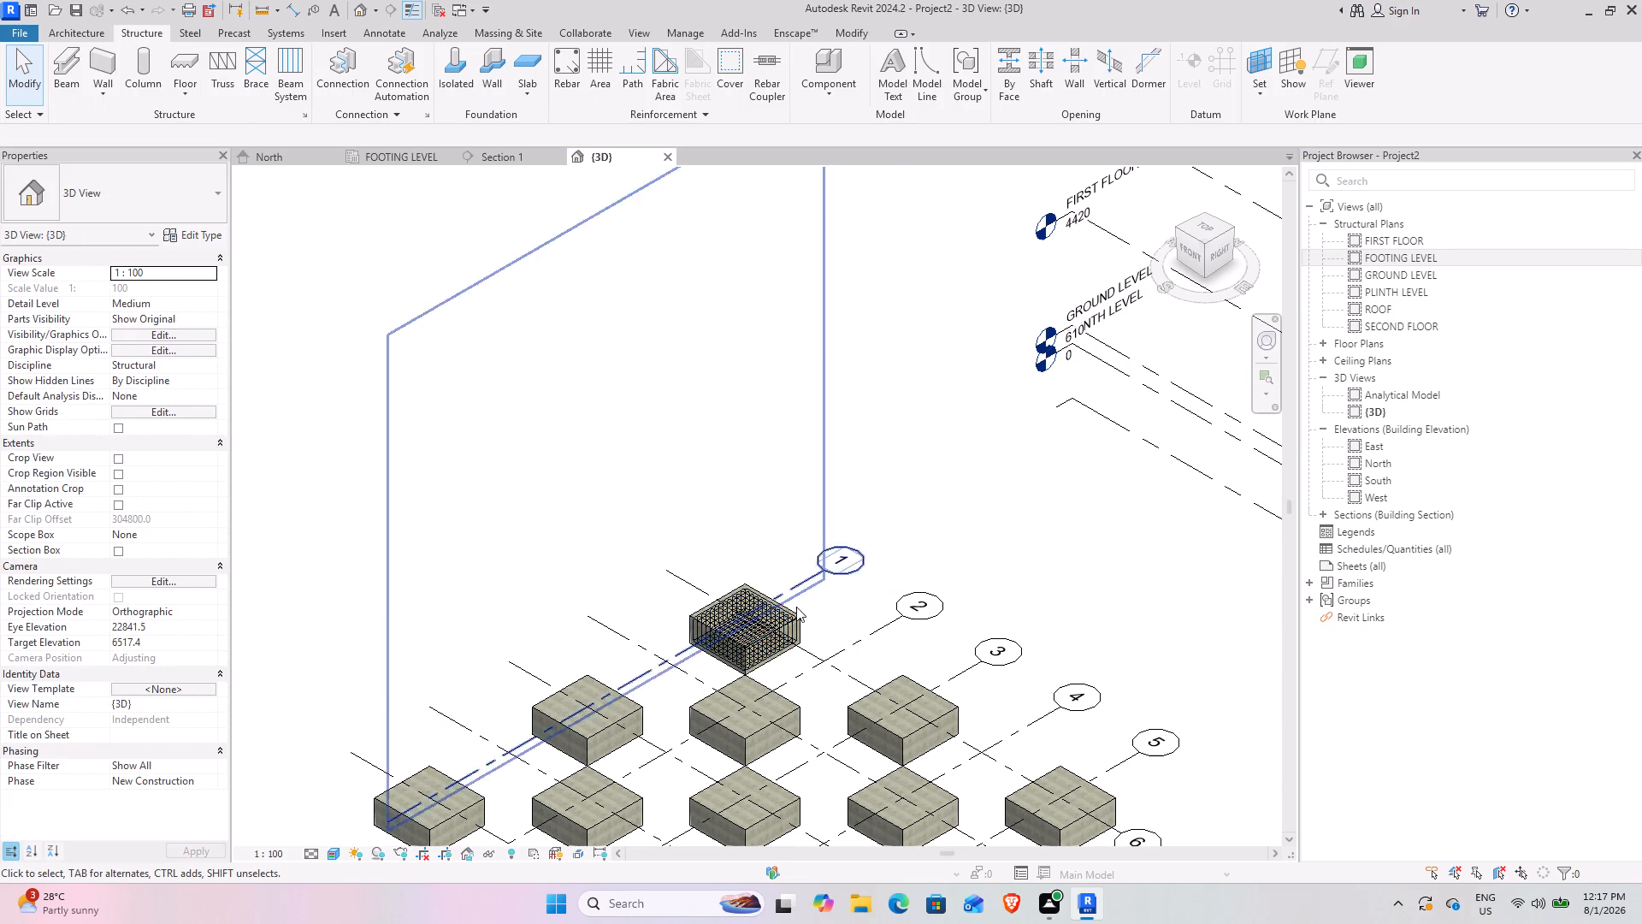
Set the {3D} view's detail level to Fine, with the reinforced footing at grids 1 and 6 in close view.
{"action": "scroll", "coordinate": [860, 690], "scroll_direction": "down", "scroll_amount": 1}
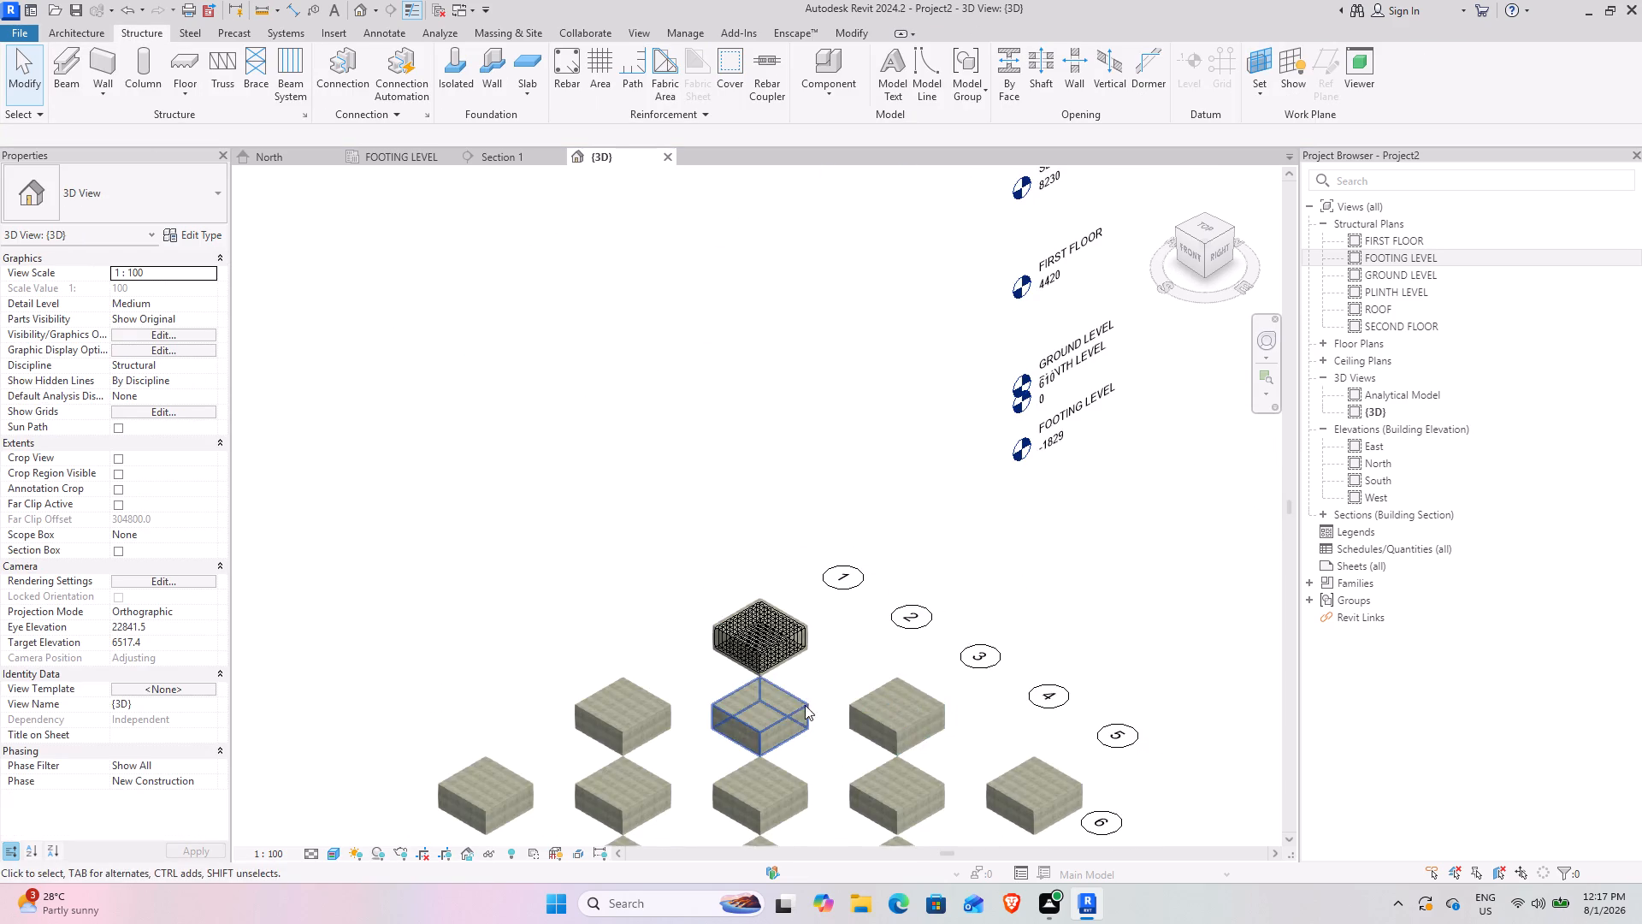
{"action": "scroll", "coordinate": [791, 703], "scroll_direction": "down", "scroll_amount": 1, "text": "shift"}
{"action": "middle_click_drag", "start_coordinate": [791, 703], "coordinate": [1060, 602], "text": "shift"}
{"action": "middle_click_drag", "start_coordinate": [935, 705], "coordinate": [1055, 426]}
{"action": "middle_click_drag", "start_coordinate": [966, 542], "coordinate": [1119, 573], "text": "shift"}
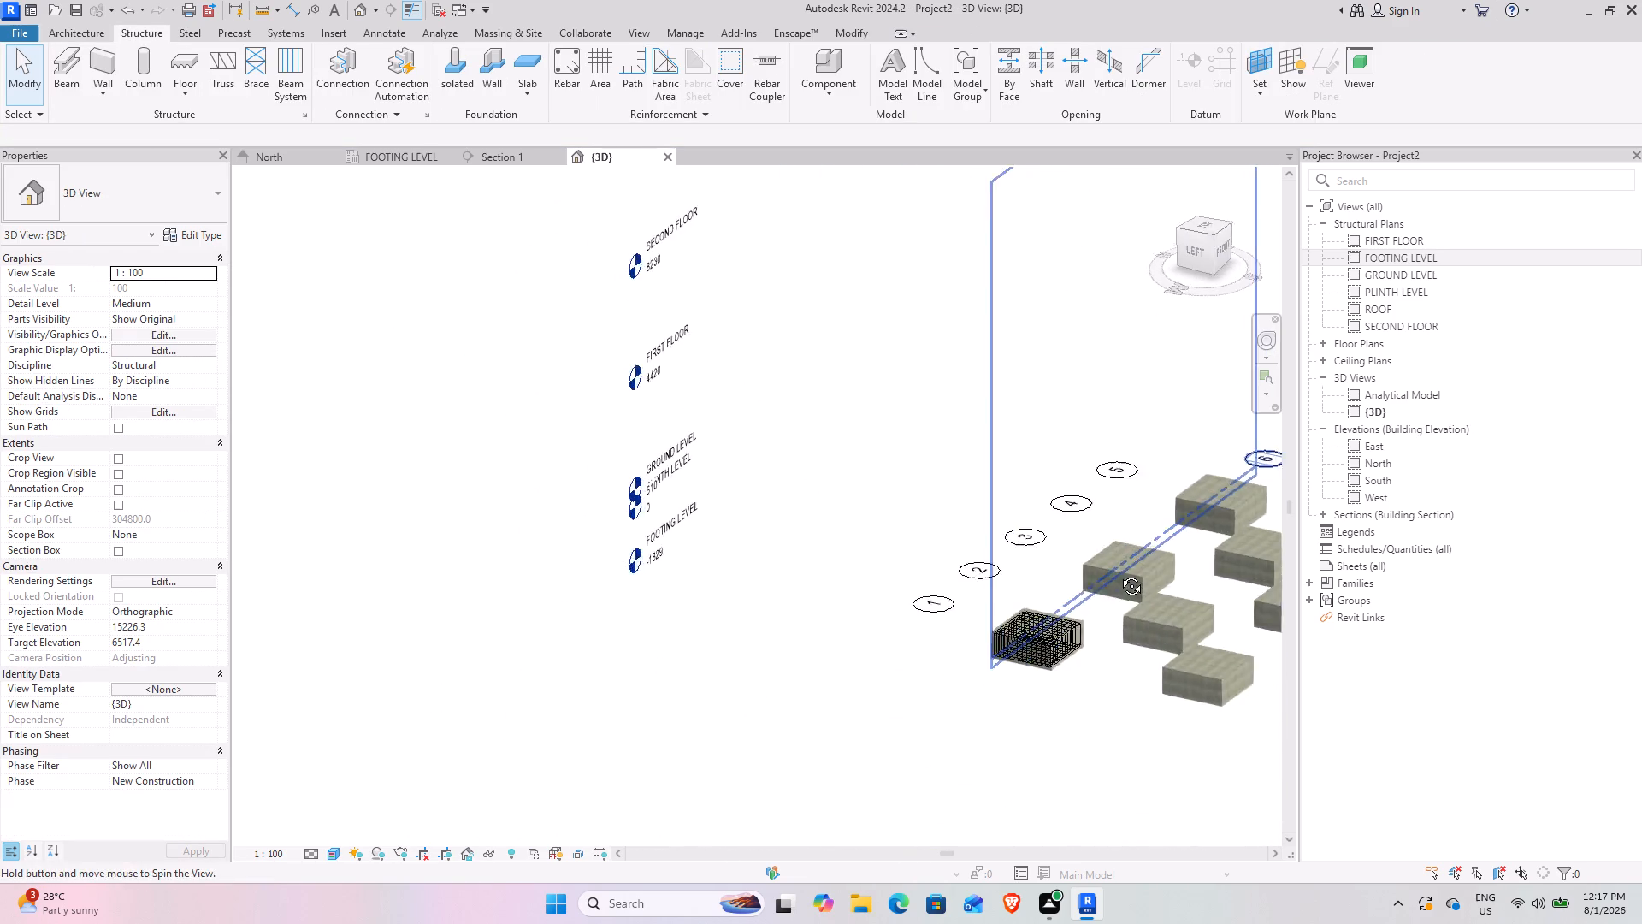
{"action": "middle_click_drag", "start_coordinate": [1119, 573], "coordinate": [1125, 582], "text": "shift"}
{"action": "scroll", "coordinate": [1121, 648], "scroll_direction": "up", "scroll_amount": 13}
{"action": "middle_click_drag", "start_coordinate": [1080, 774], "coordinate": [1042, 767]}
{"action": "left_click", "coordinate": [309, 852]}
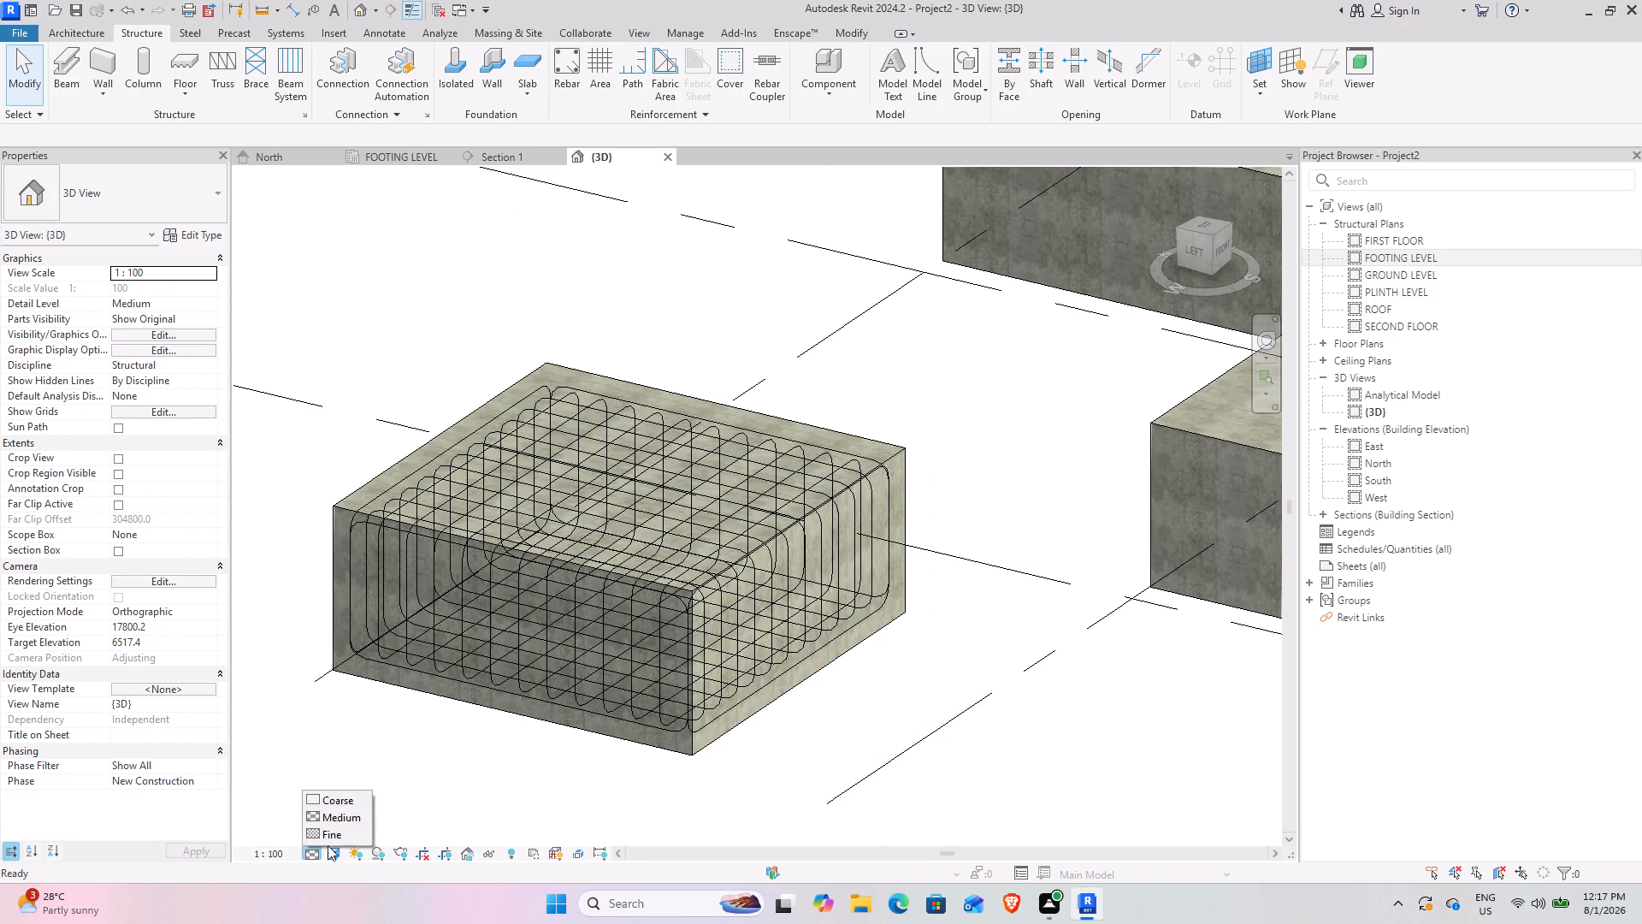
{"action": "left_click", "coordinate": [346, 828]}
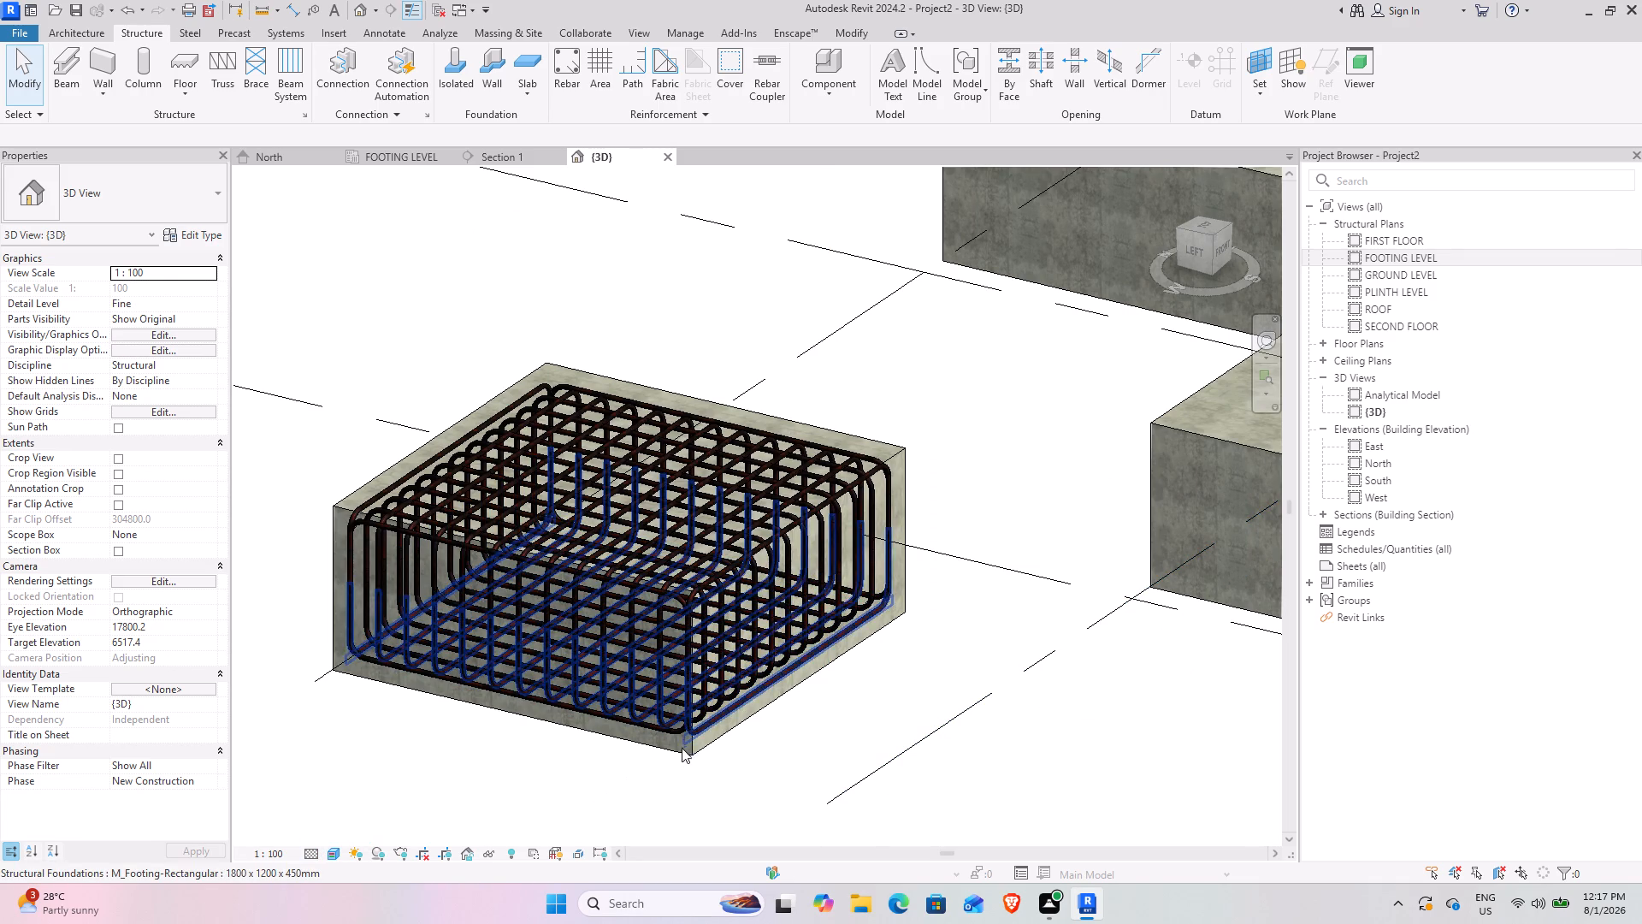
Examine the reinforcement cage of the footing at grids 1 and 6 from several angles.
{"action": "scroll", "coordinate": [684, 747], "scroll_direction": "down", "scroll_amount": 1}
{"action": "middle_click_drag", "start_coordinate": [750, 766], "coordinate": [696, 766], "text": "shift"}
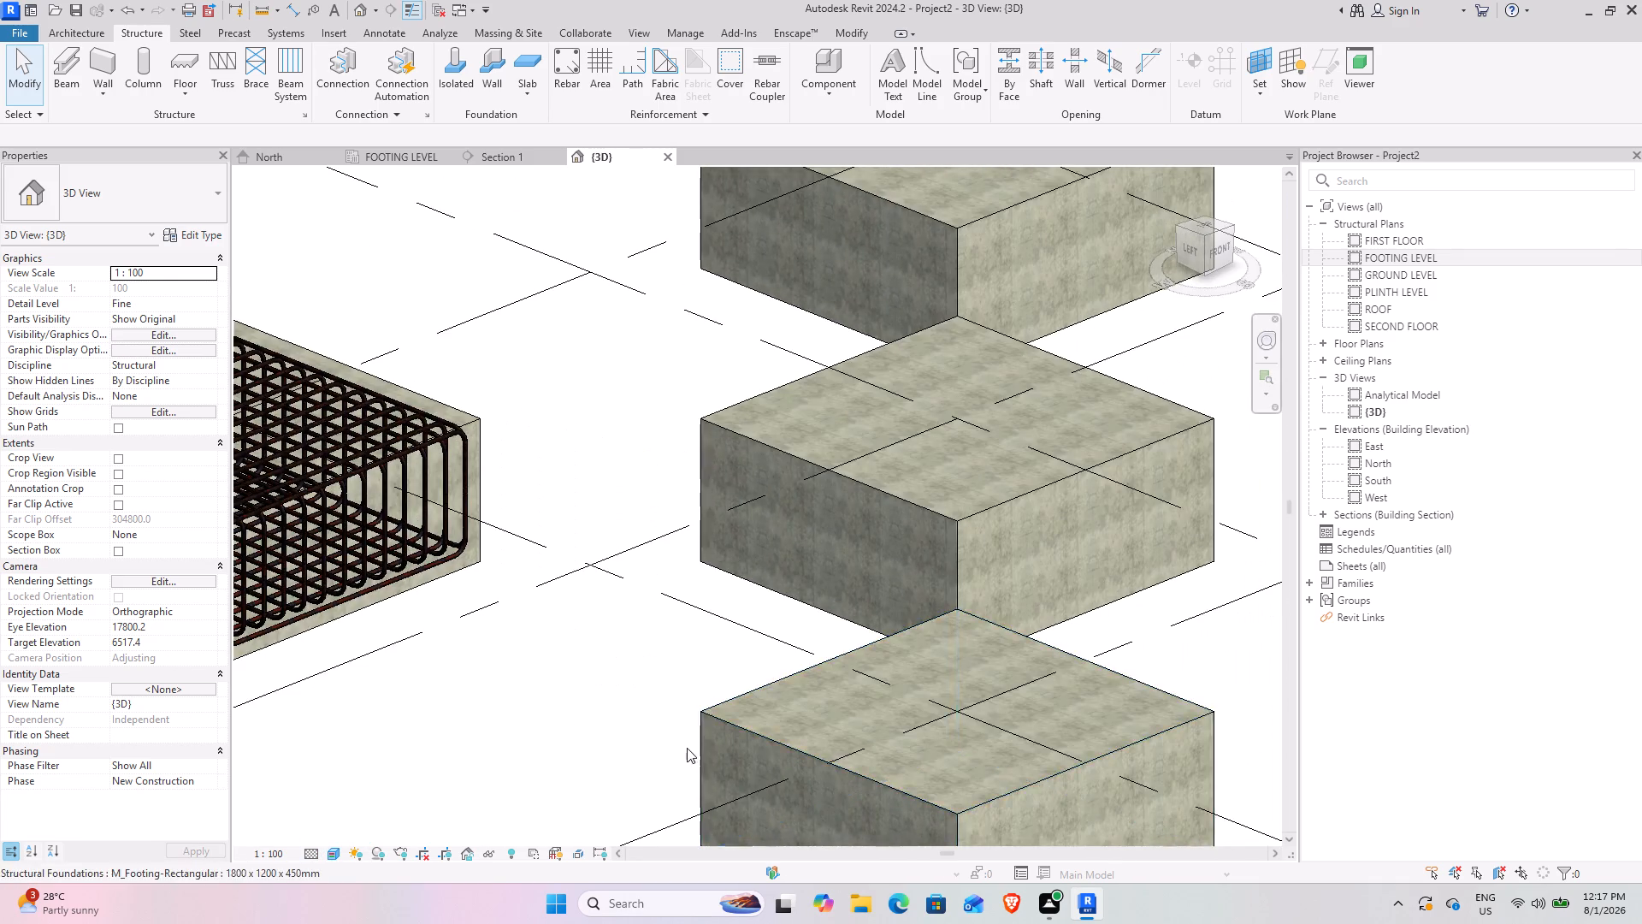
{"action": "middle_click_drag", "start_coordinate": [687, 742], "coordinate": [1474, 722]}
{"action": "middle_click_drag", "start_coordinate": [965, 688], "coordinate": [919, 702]}
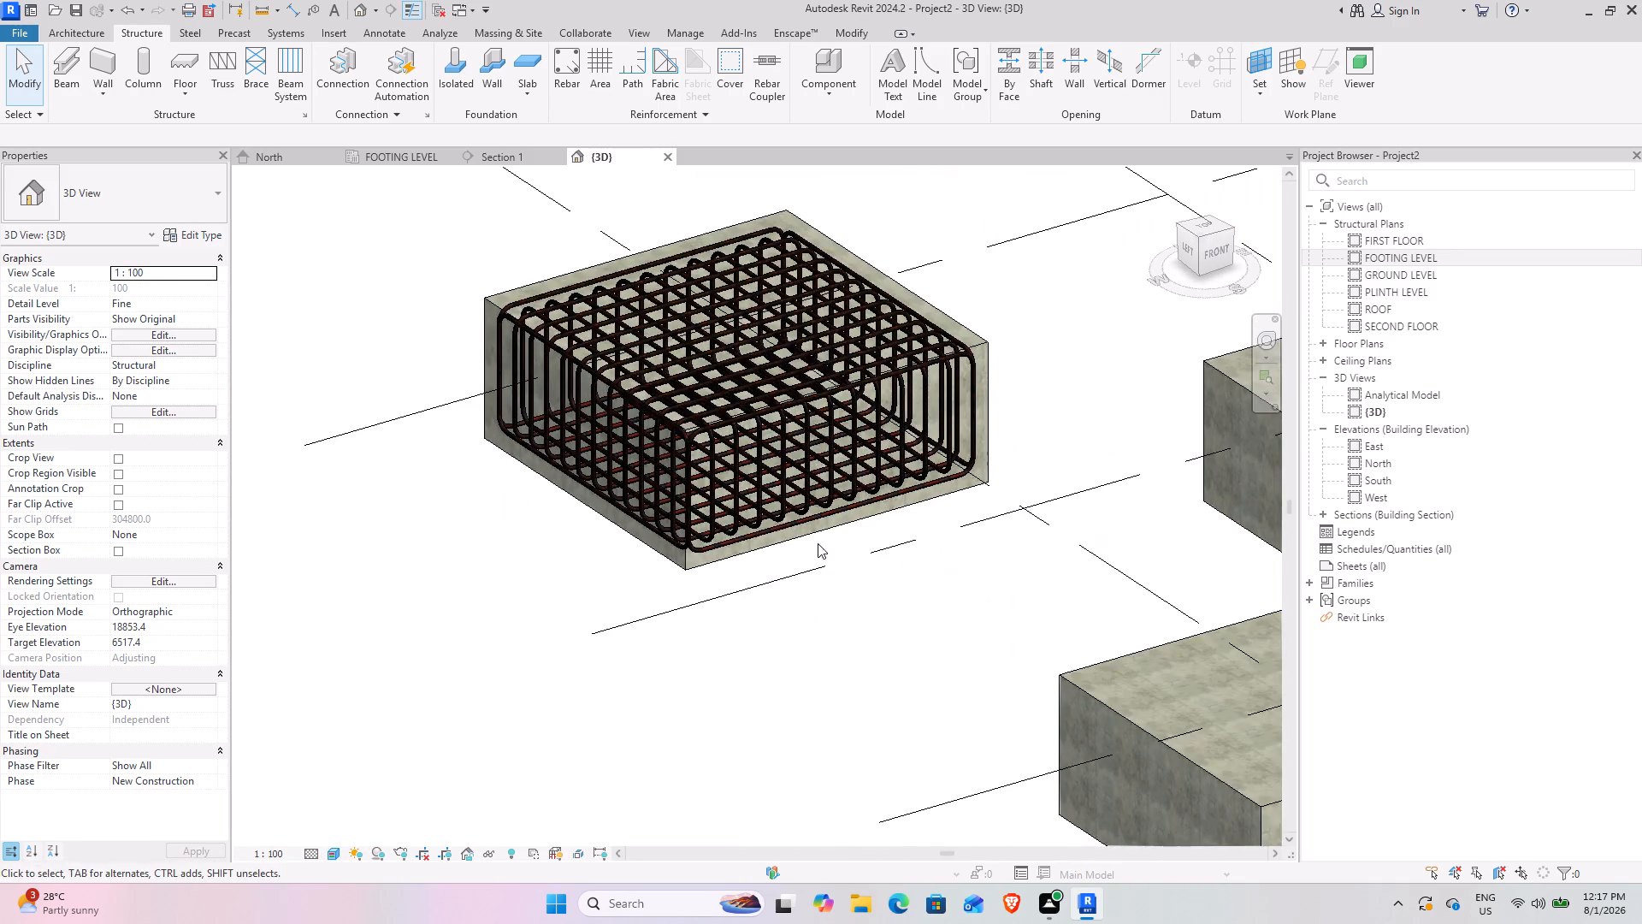
{"action": "middle_click_drag", "start_coordinate": [818, 543], "coordinate": [652, 714]}
{"action": "middle_click_drag", "start_coordinate": [631, 700], "coordinate": [647, 658], "text": "shift"}
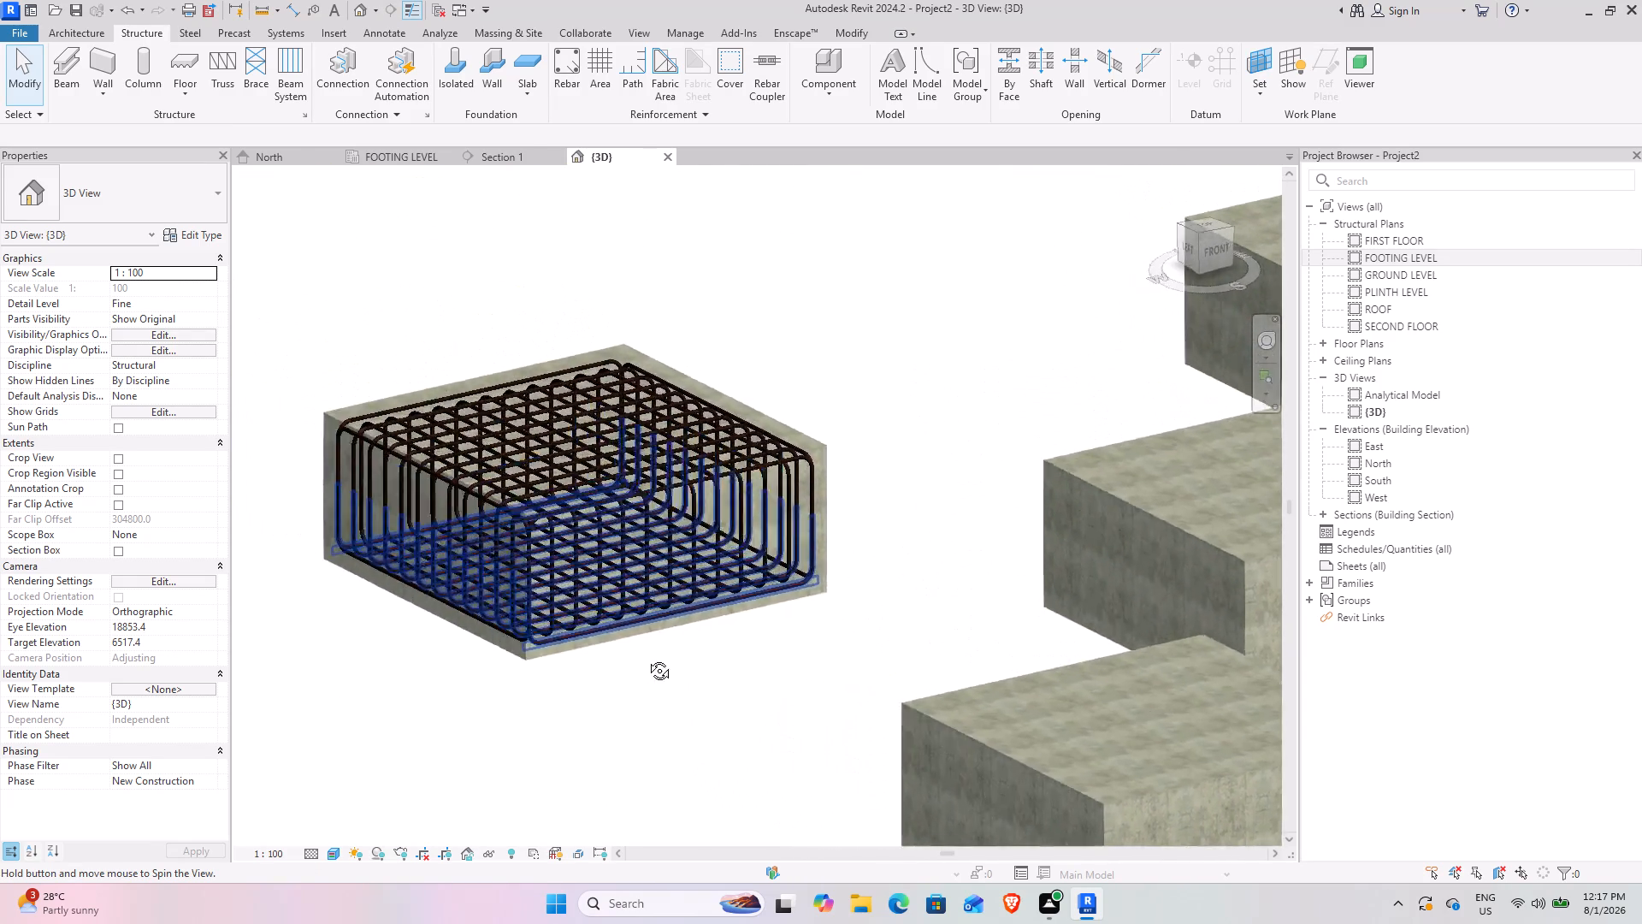
{"action": "middle_click_drag", "start_coordinate": [647, 658], "coordinate": [666, 647], "text": "shift"}
{"action": "scroll", "coordinate": [607, 440], "scroll_direction": "up", "scroll_amount": 6}
{"action": "middle_click_drag", "start_coordinate": [659, 672], "coordinate": [647, 672], "text": "shift"}
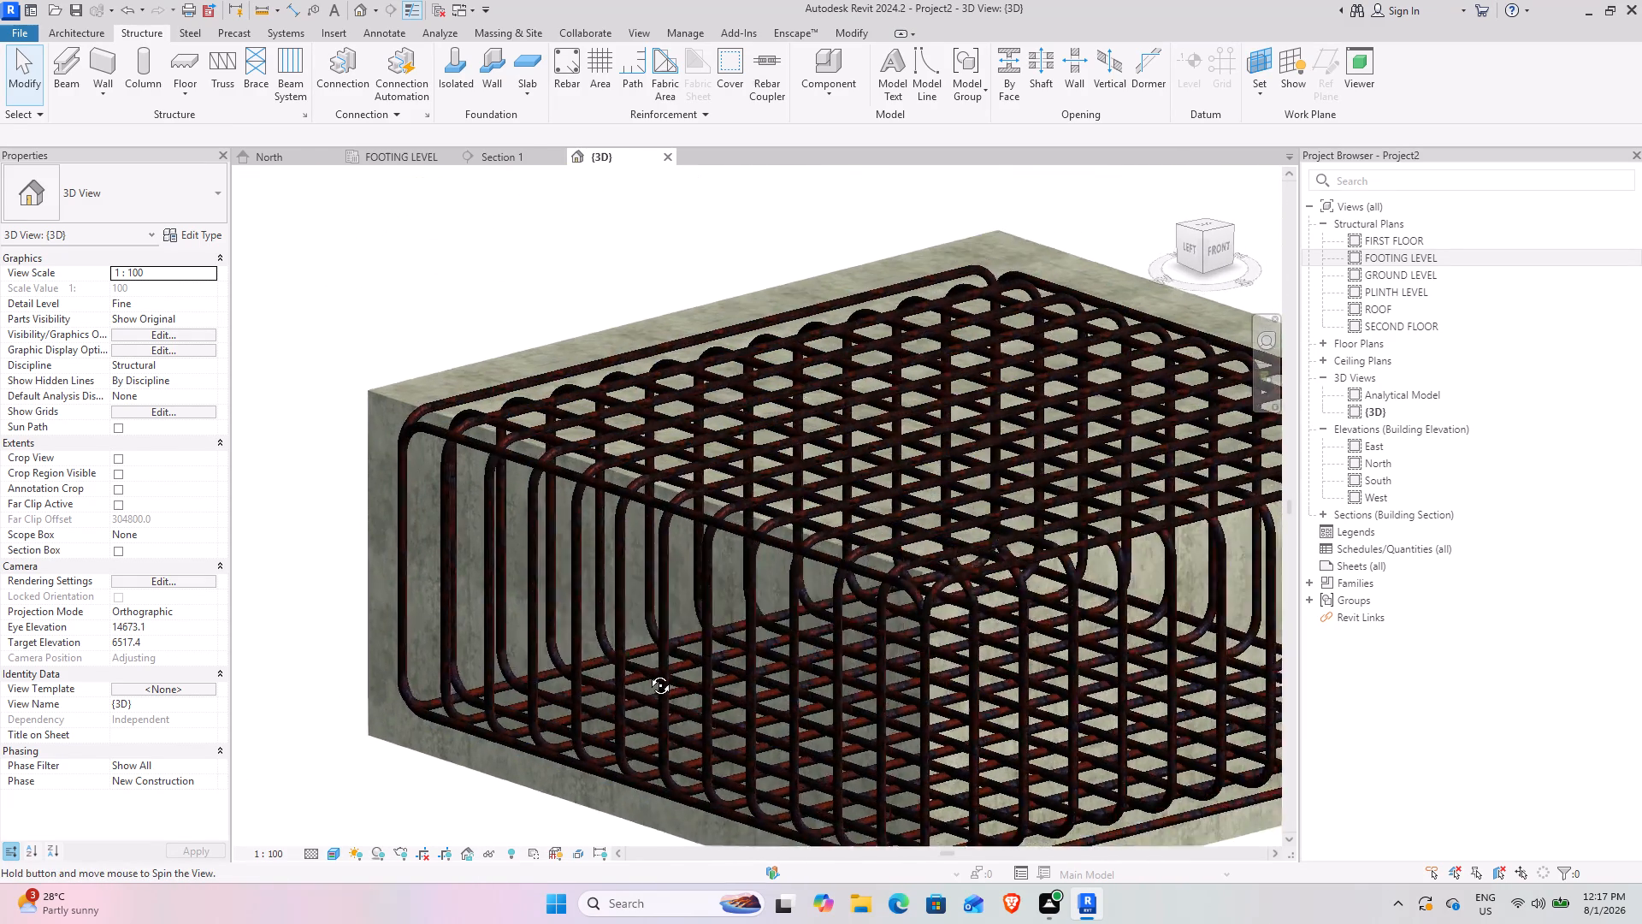
{"action": "middle_click_drag", "start_coordinate": [647, 672], "coordinate": [634, 672], "text": "shift"}
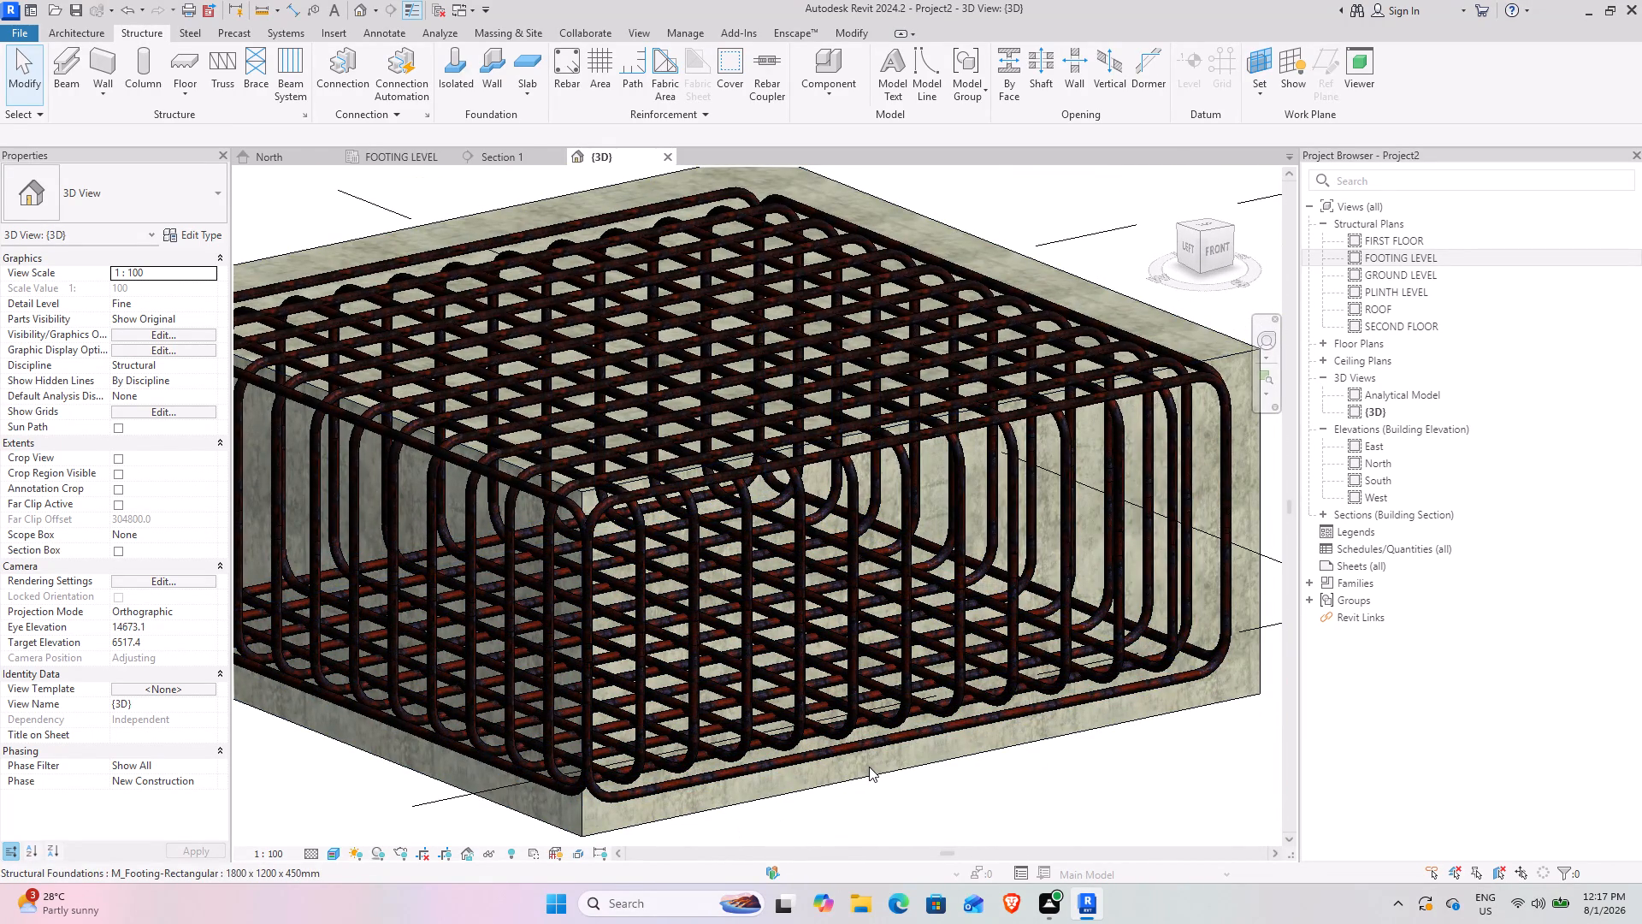
{"action": "scroll", "coordinate": [871, 767], "scroll_direction": "down", "scroll_amount": 1}
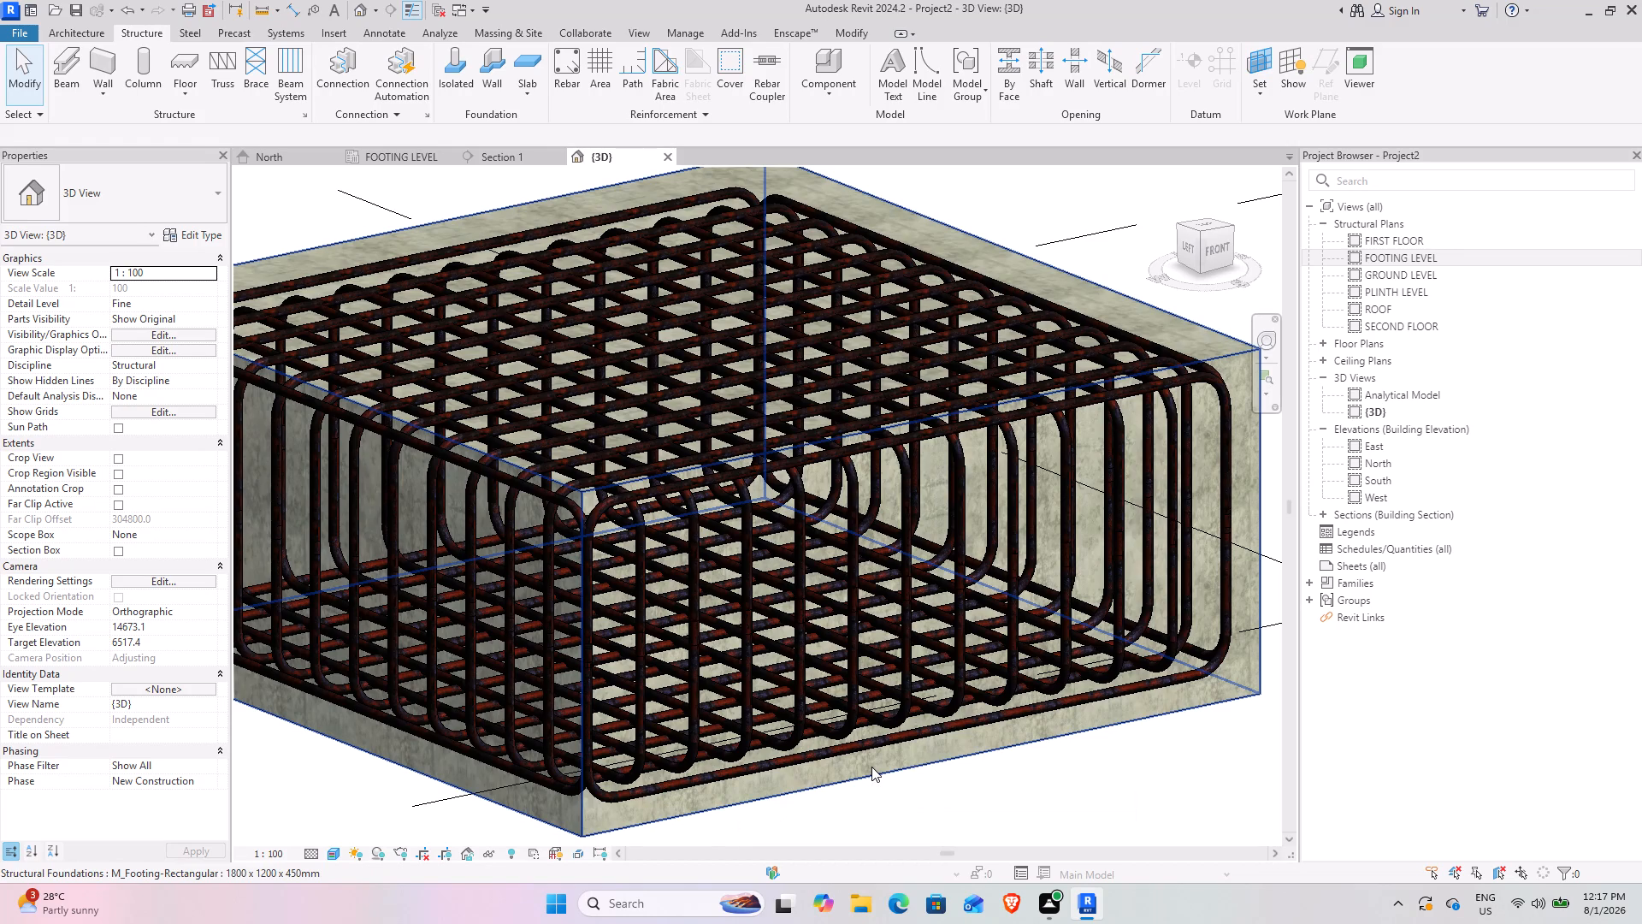
{"action": "scroll", "coordinate": [871, 767], "scroll_direction": "down", "scroll_amount": 2}
{"action": "middle_click_drag", "start_coordinate": [866, 767], "coordinate": [913, 755], "text": "shift"}
{"action": "scroll", "coordinate": [960, 686], "scroll_direction": "down", "scroll_amount": 5}
{"action": "middle_click_drag", "start_coordinate": [961, 677], "coordinate": [650, 655]}
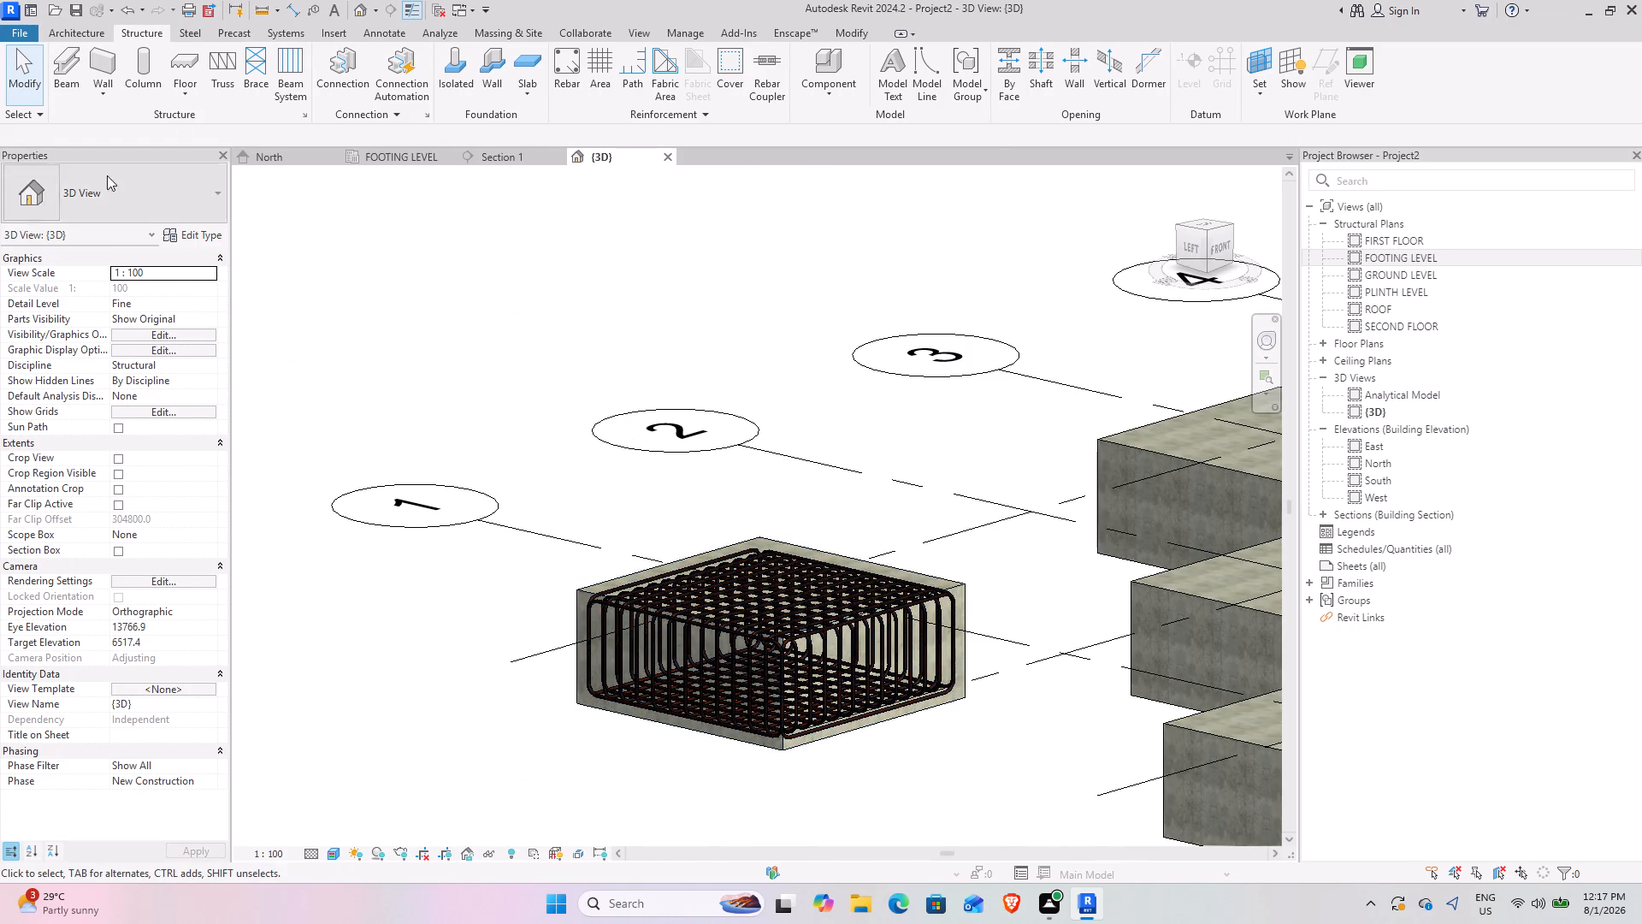
In the FOOTING LEVEL plan, start a structural column using M_Concrete-Rectangular-Column 300 x 450mm and duplicate its type as 3'X3'.
{"action": "left_click", "coordinate": [384, 151]}
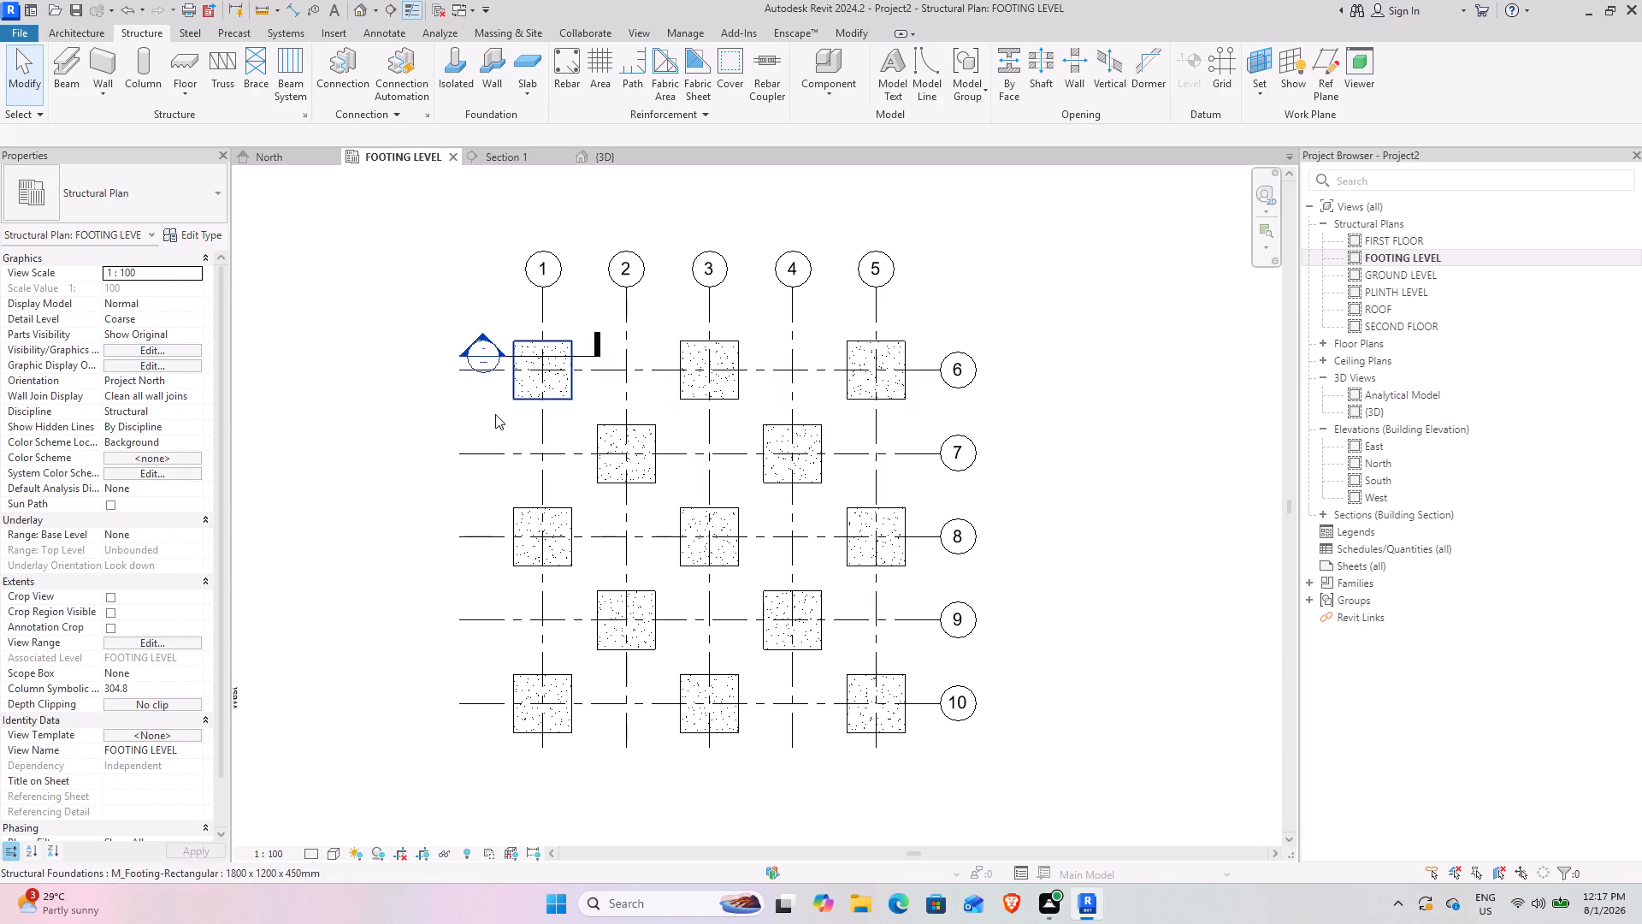
{"action": "left_click", "coordinate": [151, 84]}
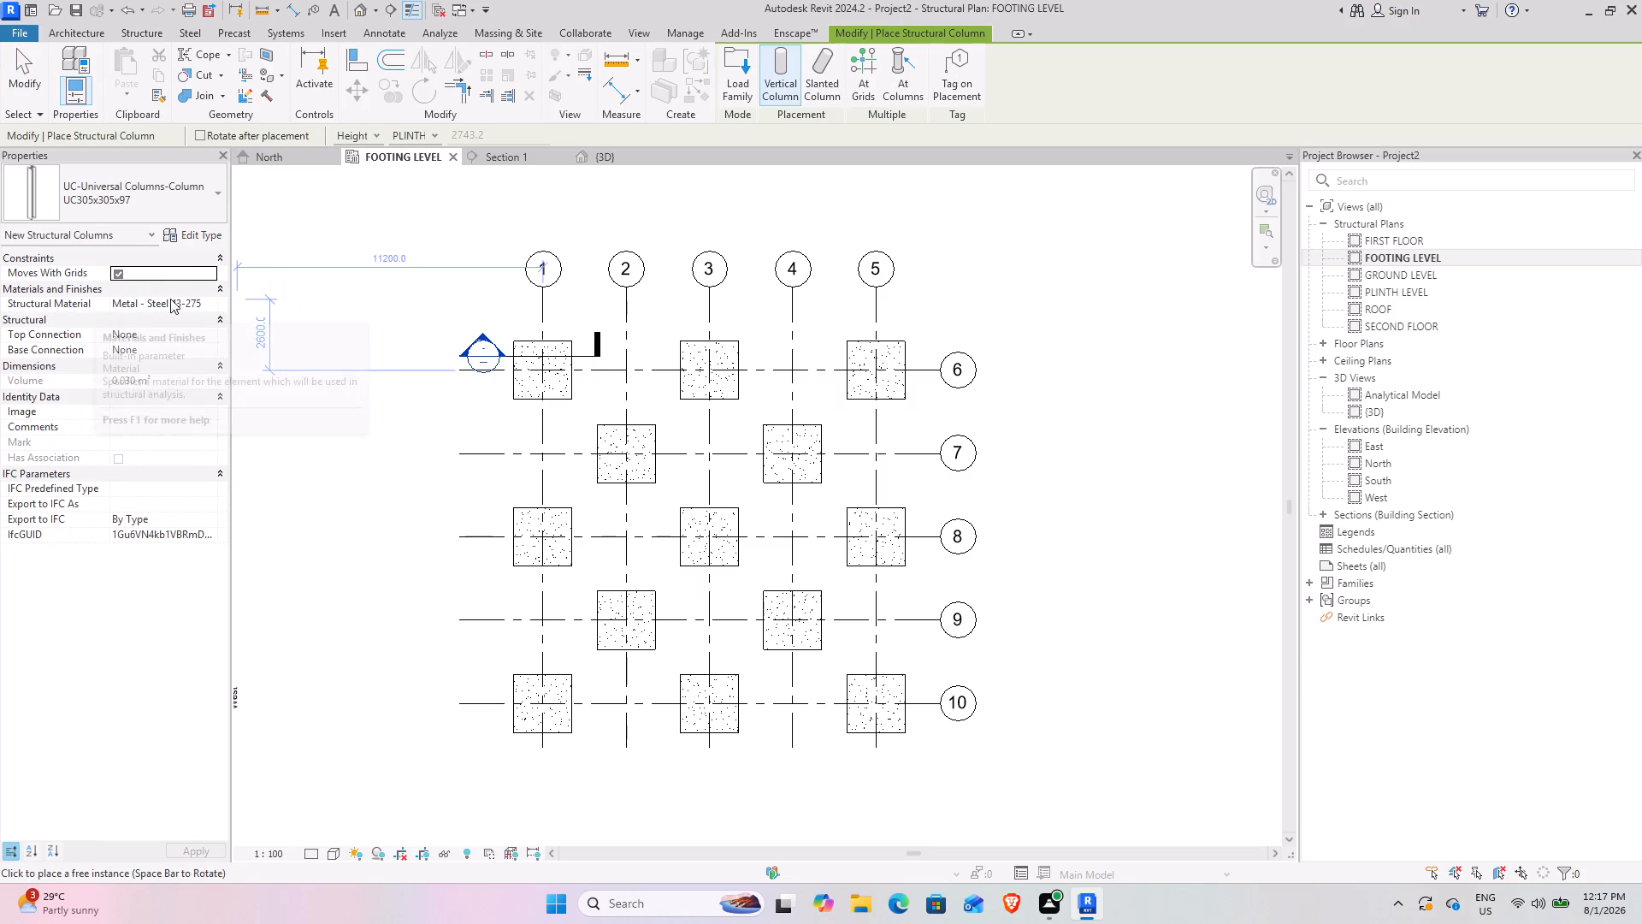
{"action": "left_click", "coordinate": [204, 206]}
{"action": "left_click", "coordinate": [91, 296]}
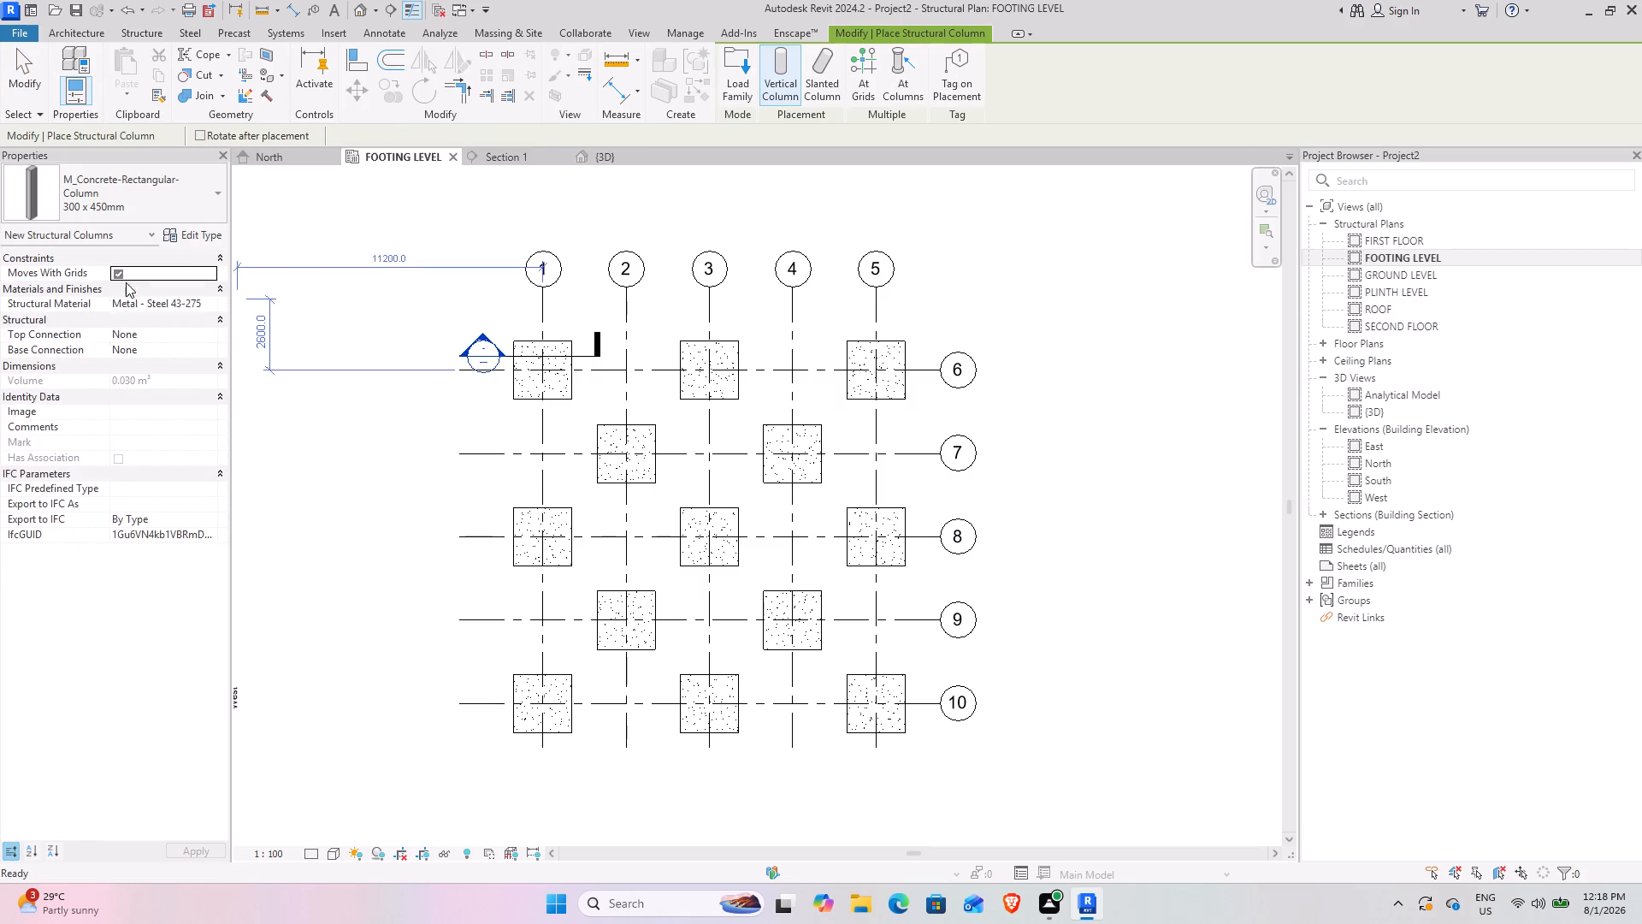
{"action": "left_click", "coordinate": [203, 236]}
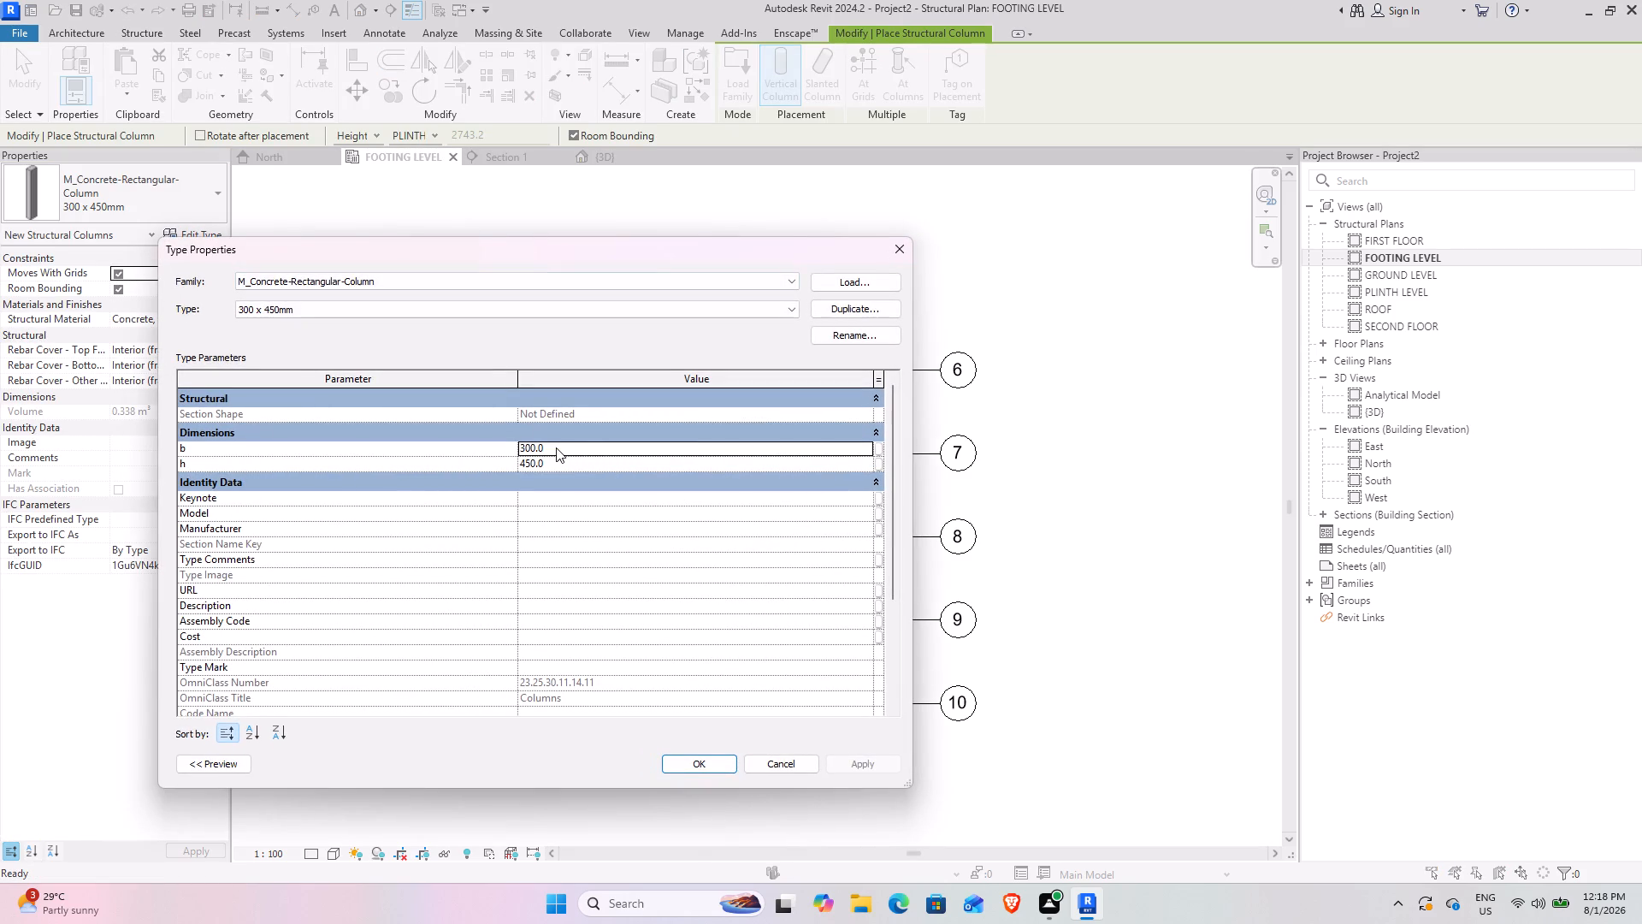
{"action": "left_click", "coordinate": [556, 447]}
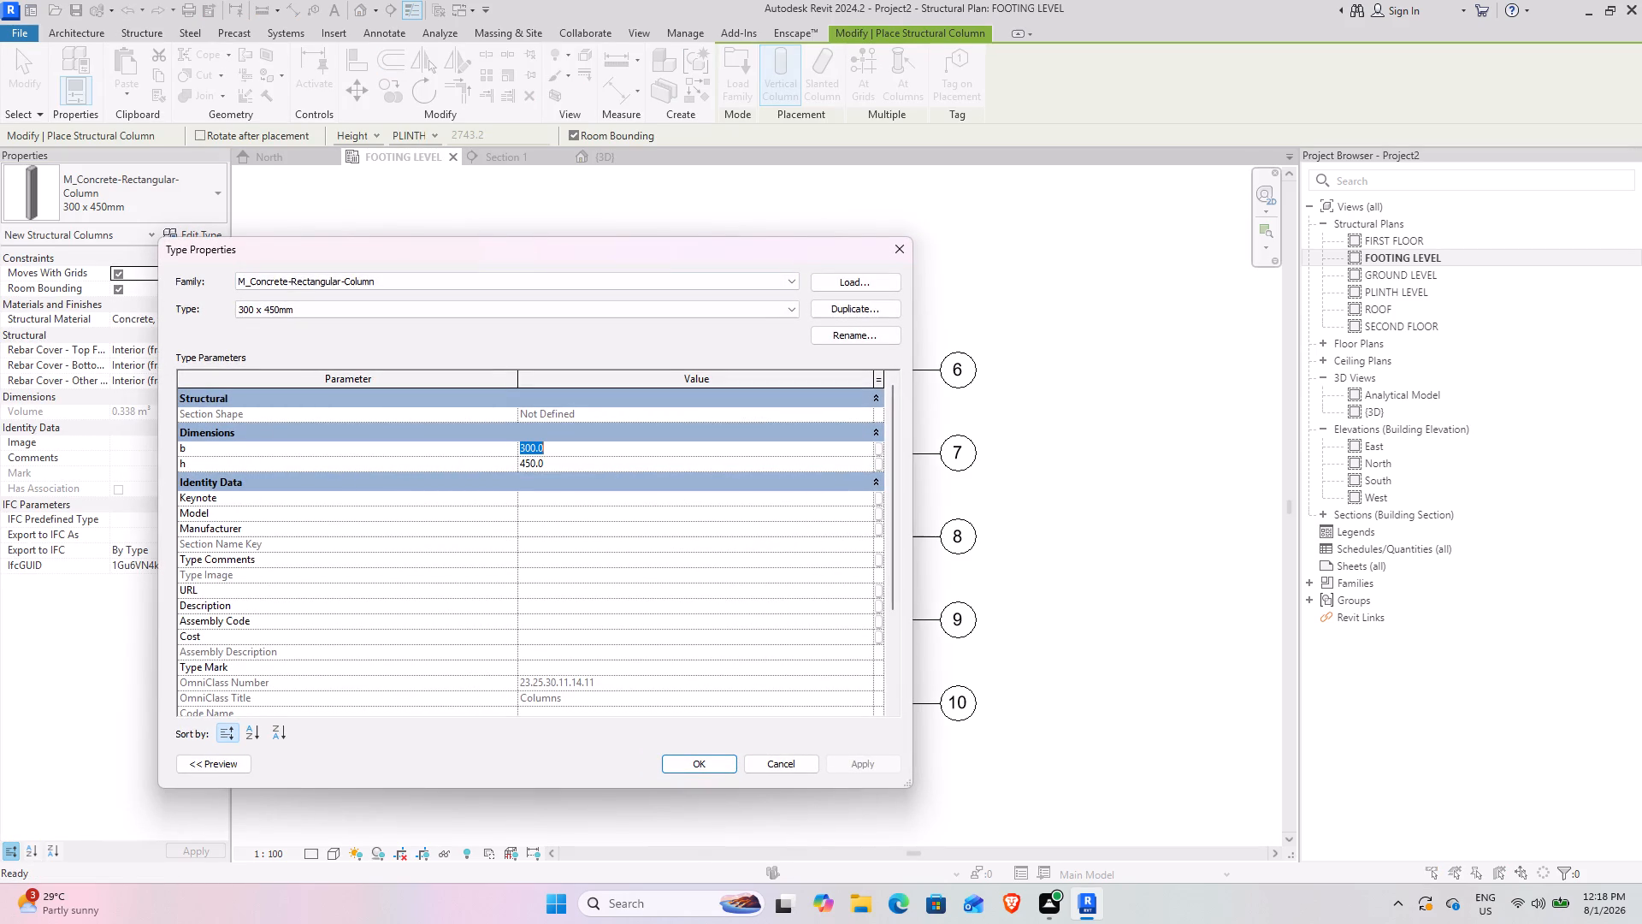
{"action": "left_click", "coordinate": [857, 305]}
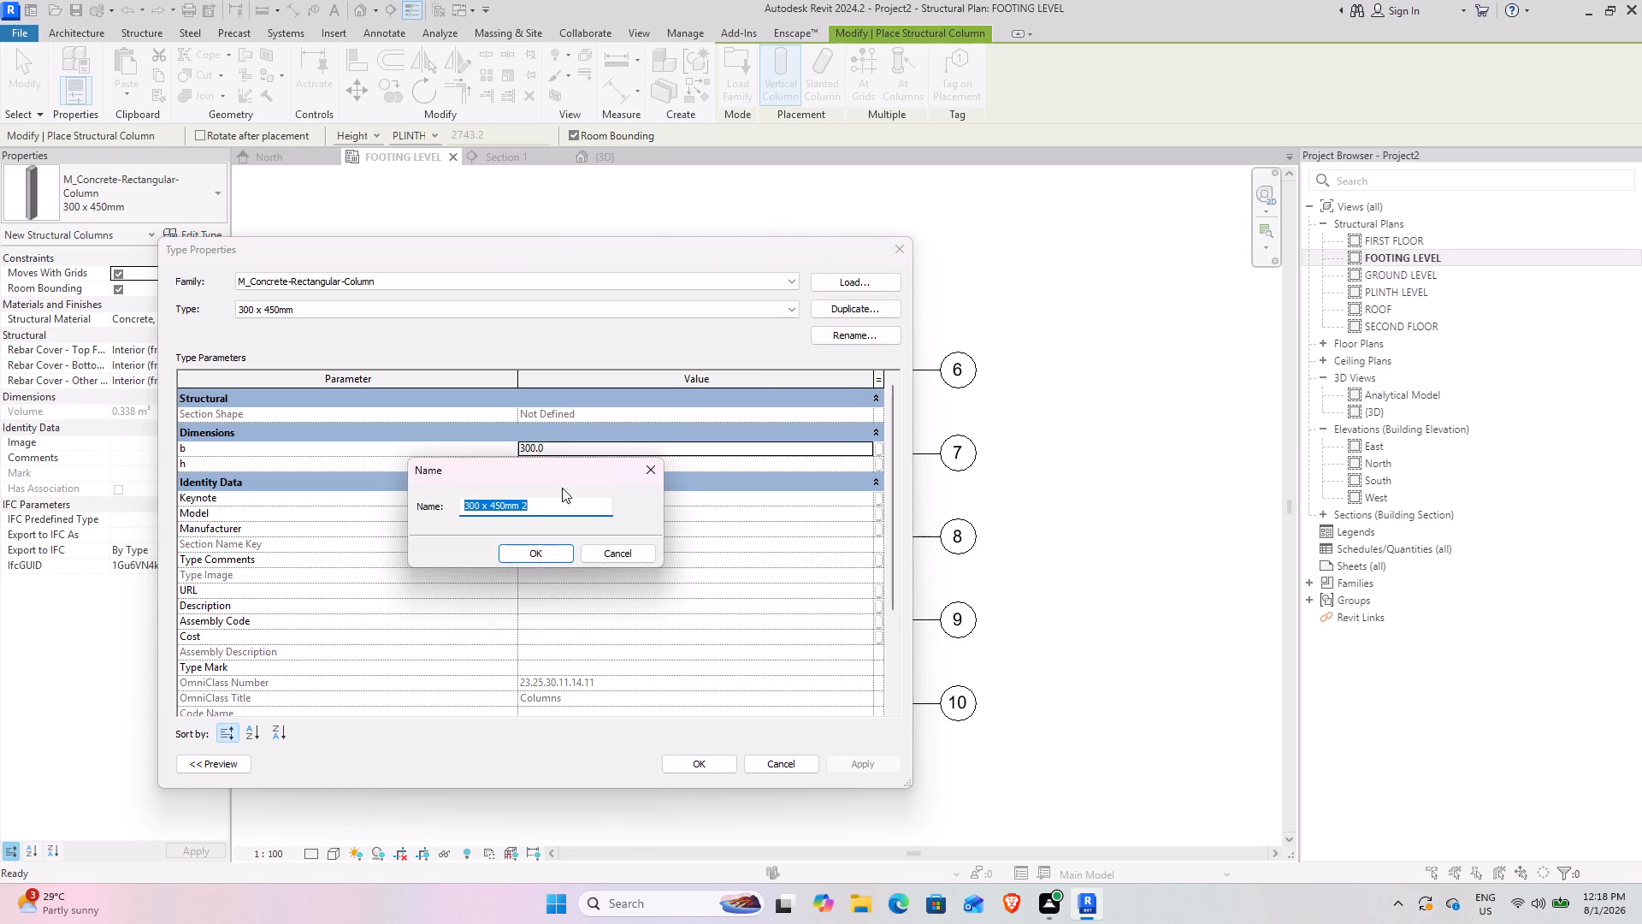
{"action": "type", "text": "3'"}
{"action": "type", "text": "X3'"}
{"action": "key", "text": "Return"}
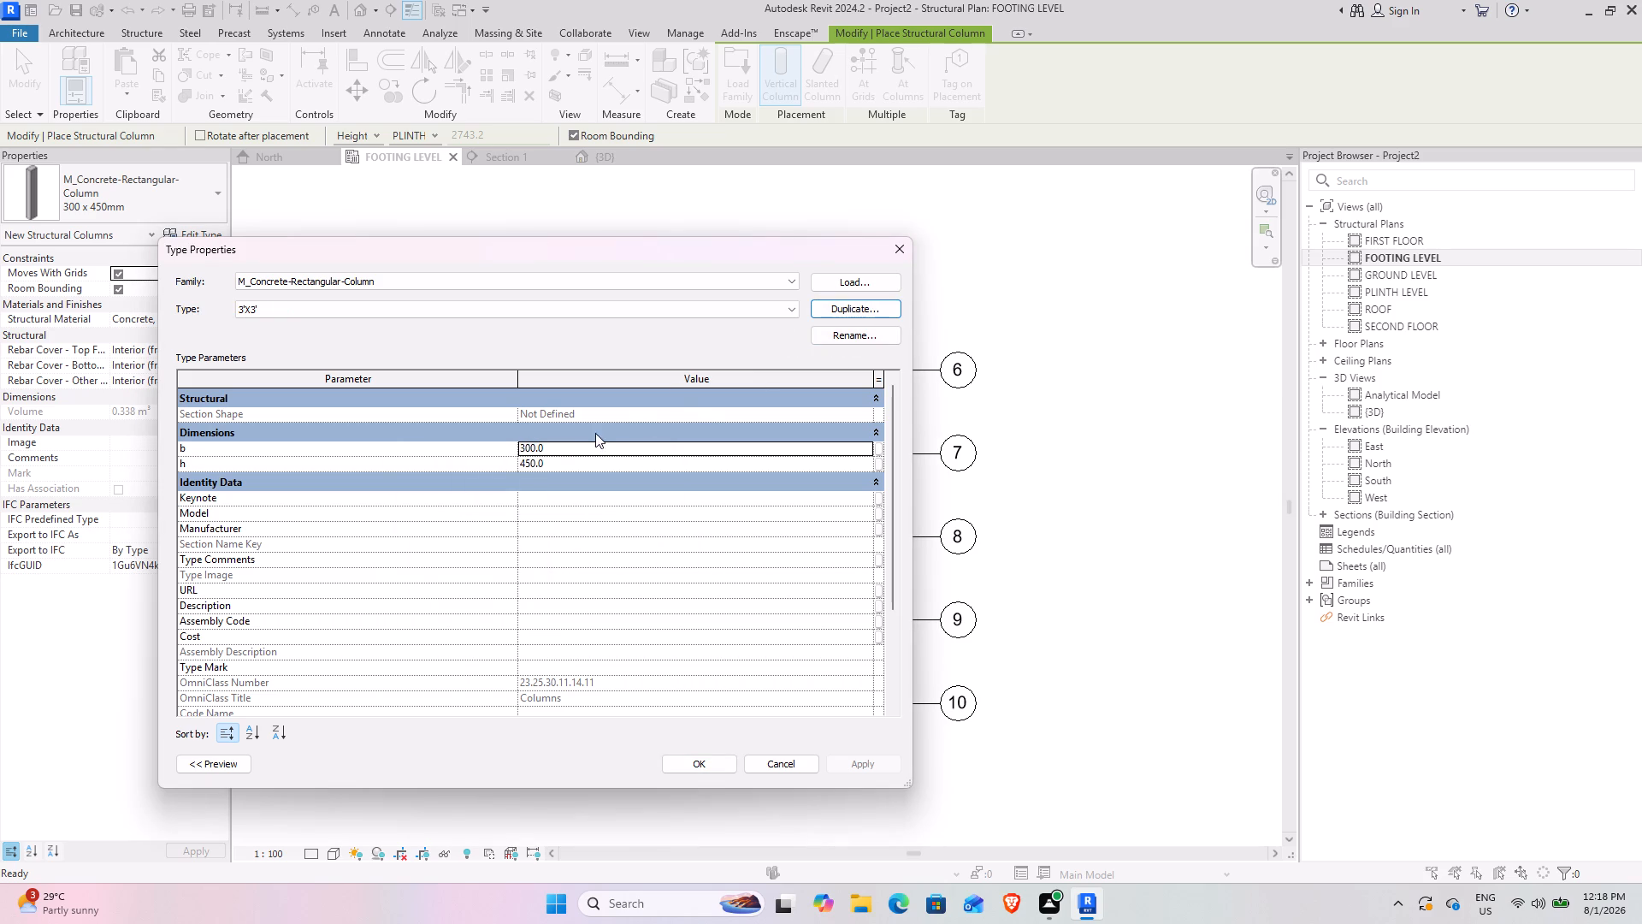
Set both the b and h dimensions of the 3'X3' column type to 3' and apply them.
{"action": "left_click", "coordinate": [570, 453]}
{"action": "type", "text": "3'"}
{"action": "key", "text": "Return"}
{"action": "left_click", "coordinate": [562, 466]}
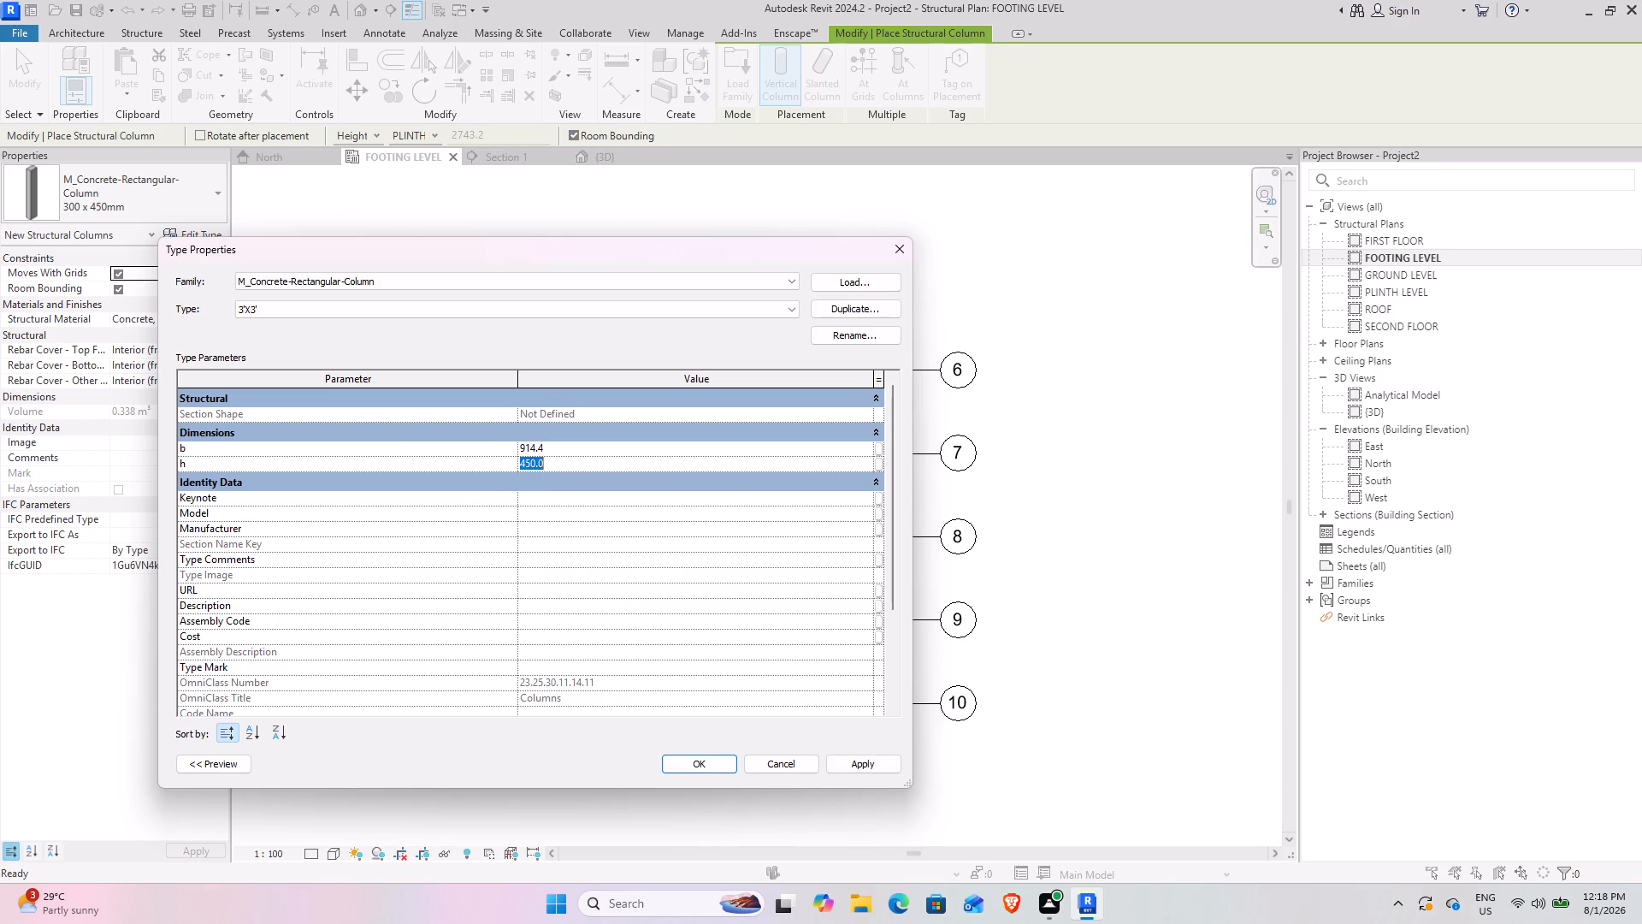
{"action": "type", "text": "3'"}
{"action": "key", "text": "Return"}
{"action": "left_click", "coordinate": [876, 759]}
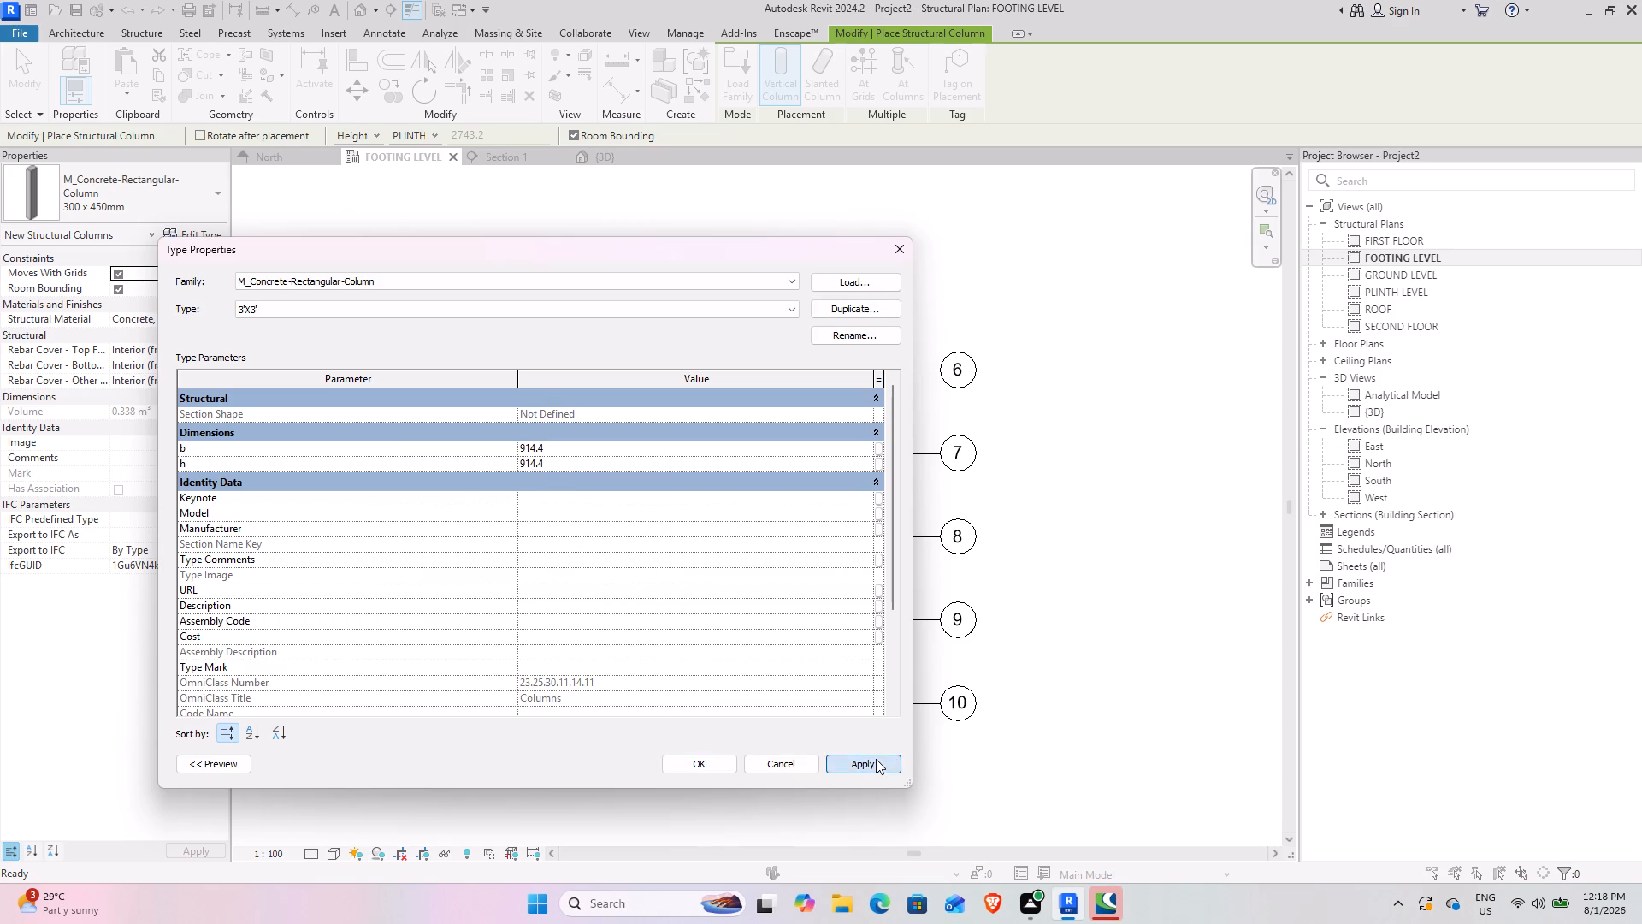
{"action": "left_click", "coordinate": [712, 763]}
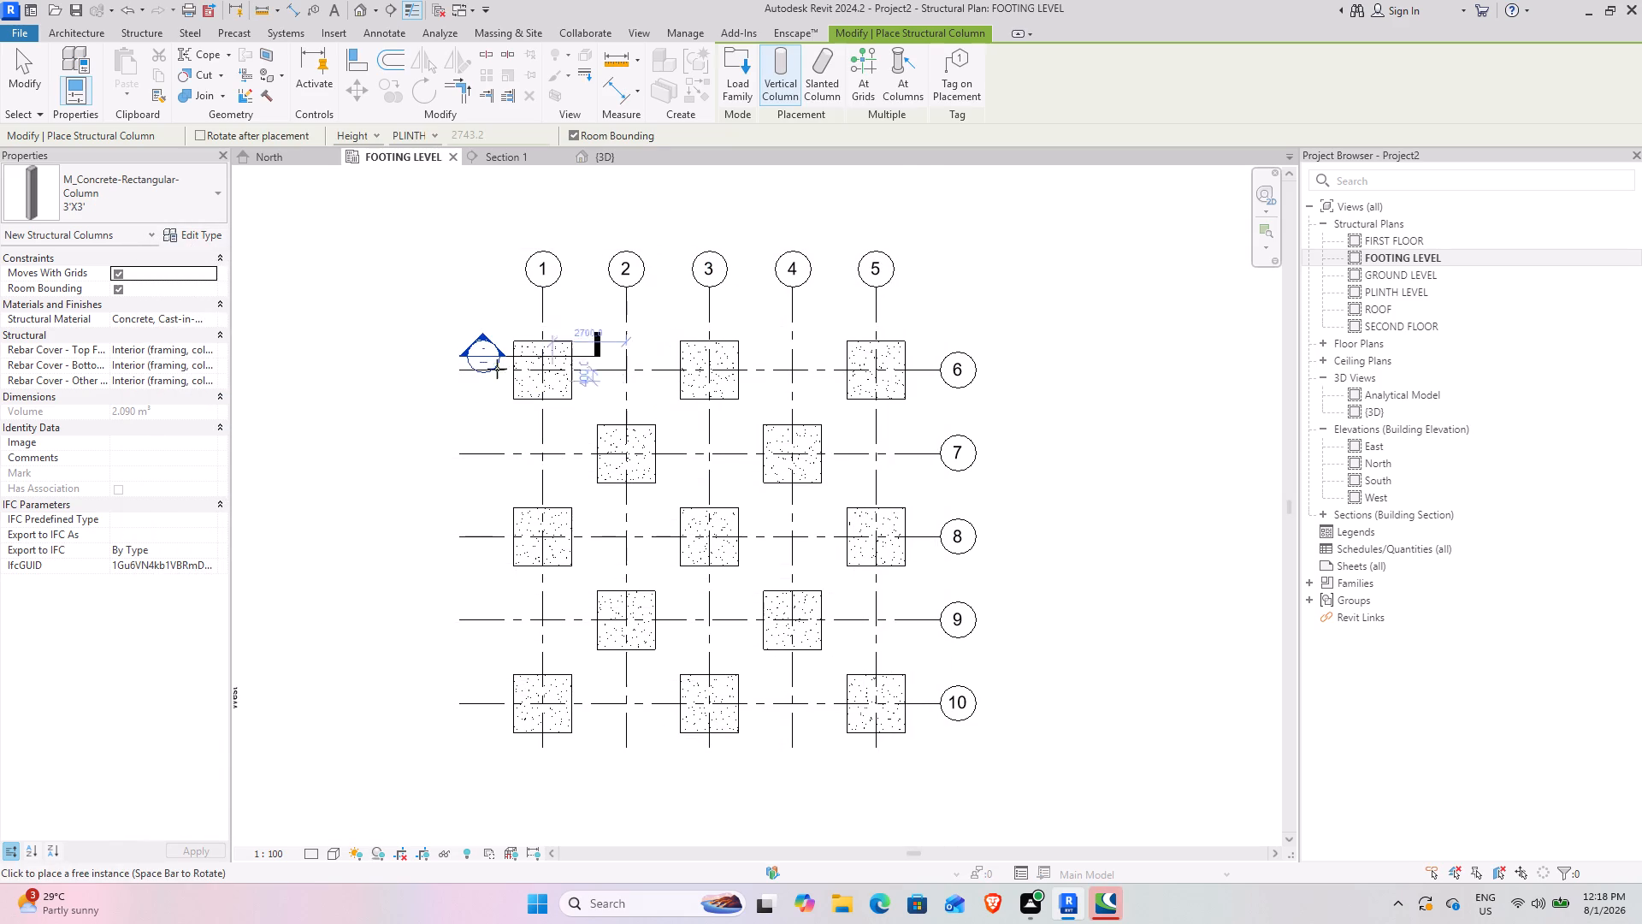
Place 3'X3' columns at all intersections of grids 1 to 5 with grids 6 to 10, and finish placing.
{"action": "left_click", "coordinate": [877, 68]}
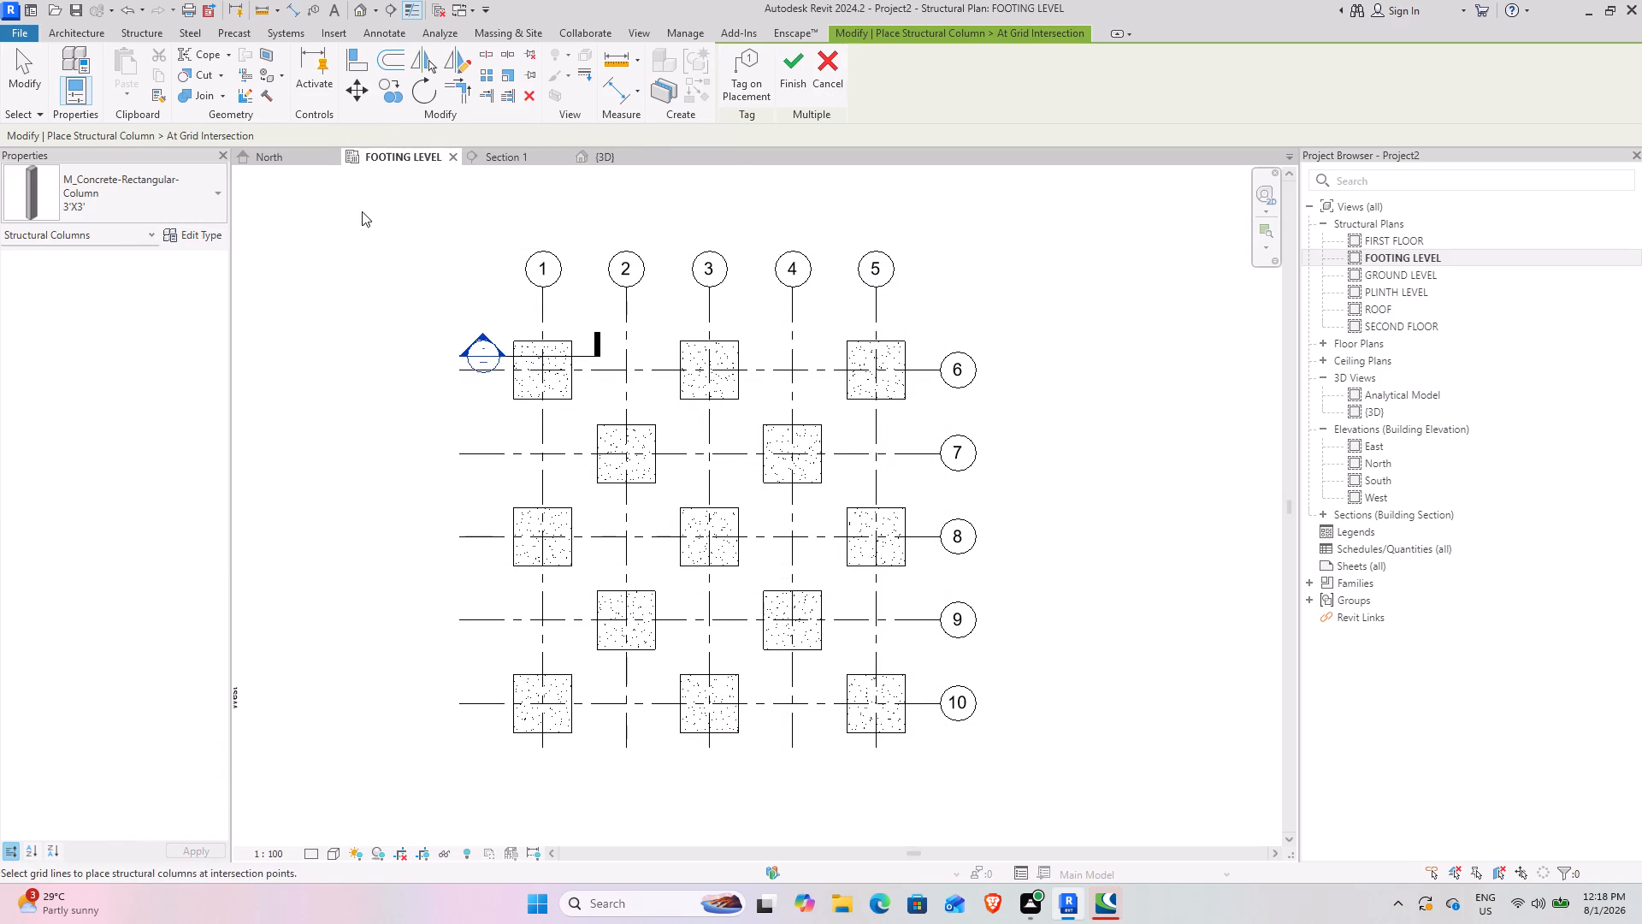
{"action": "left_click_drag", "start_coordinate": [362, 211], "coordinate": [1124, 838]}
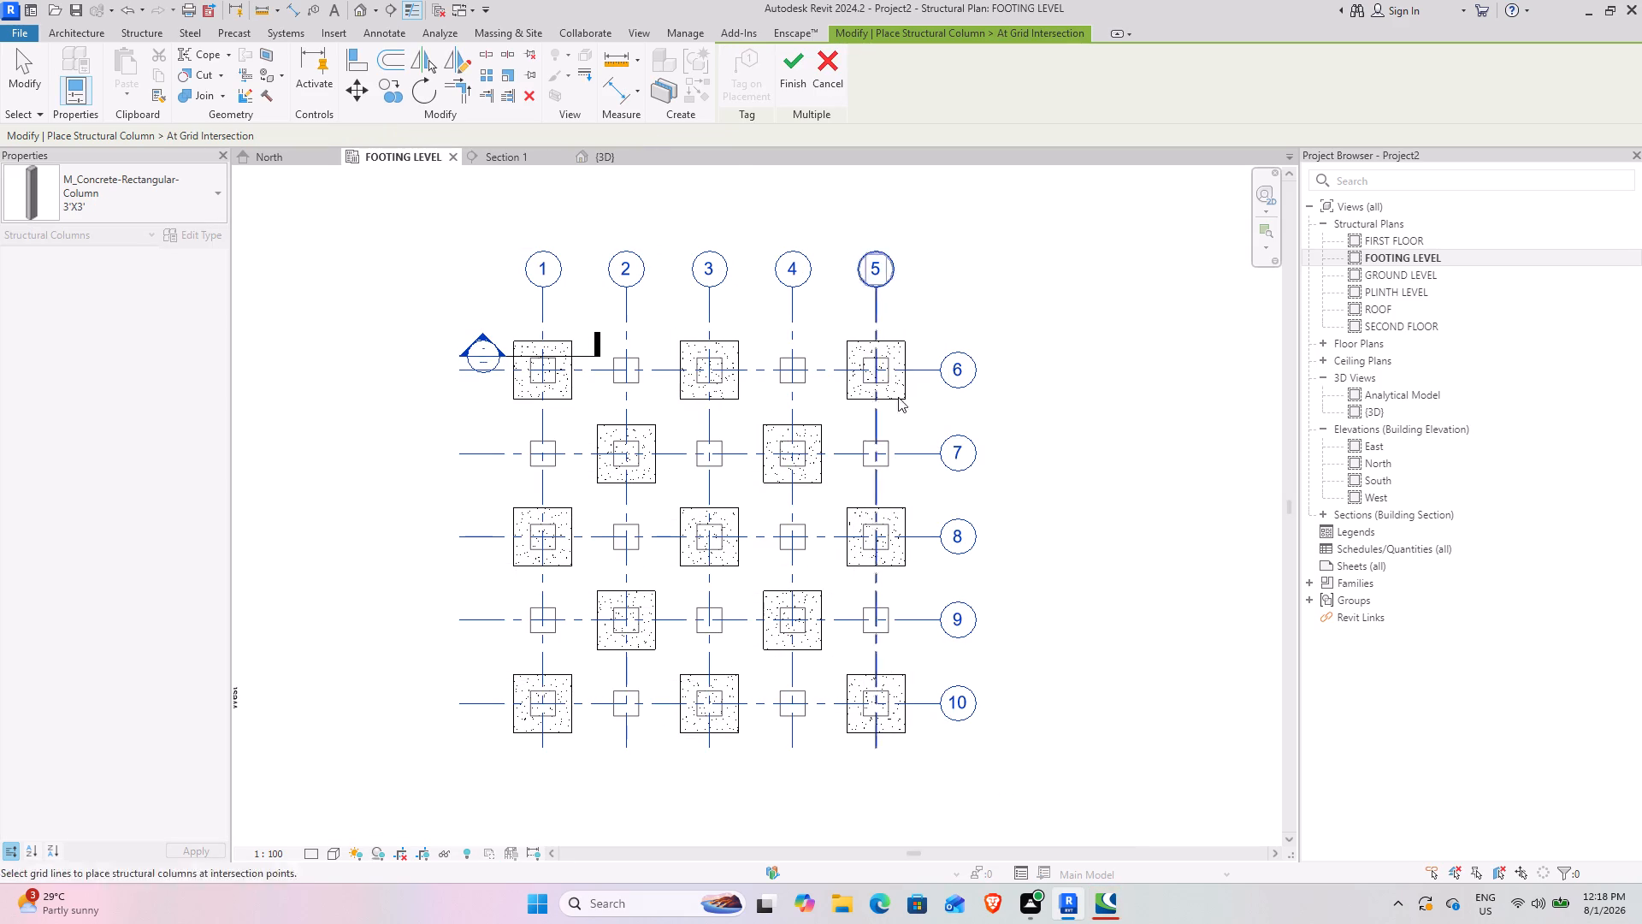
{"action": "left_click", "coordinate": [801, 80]}
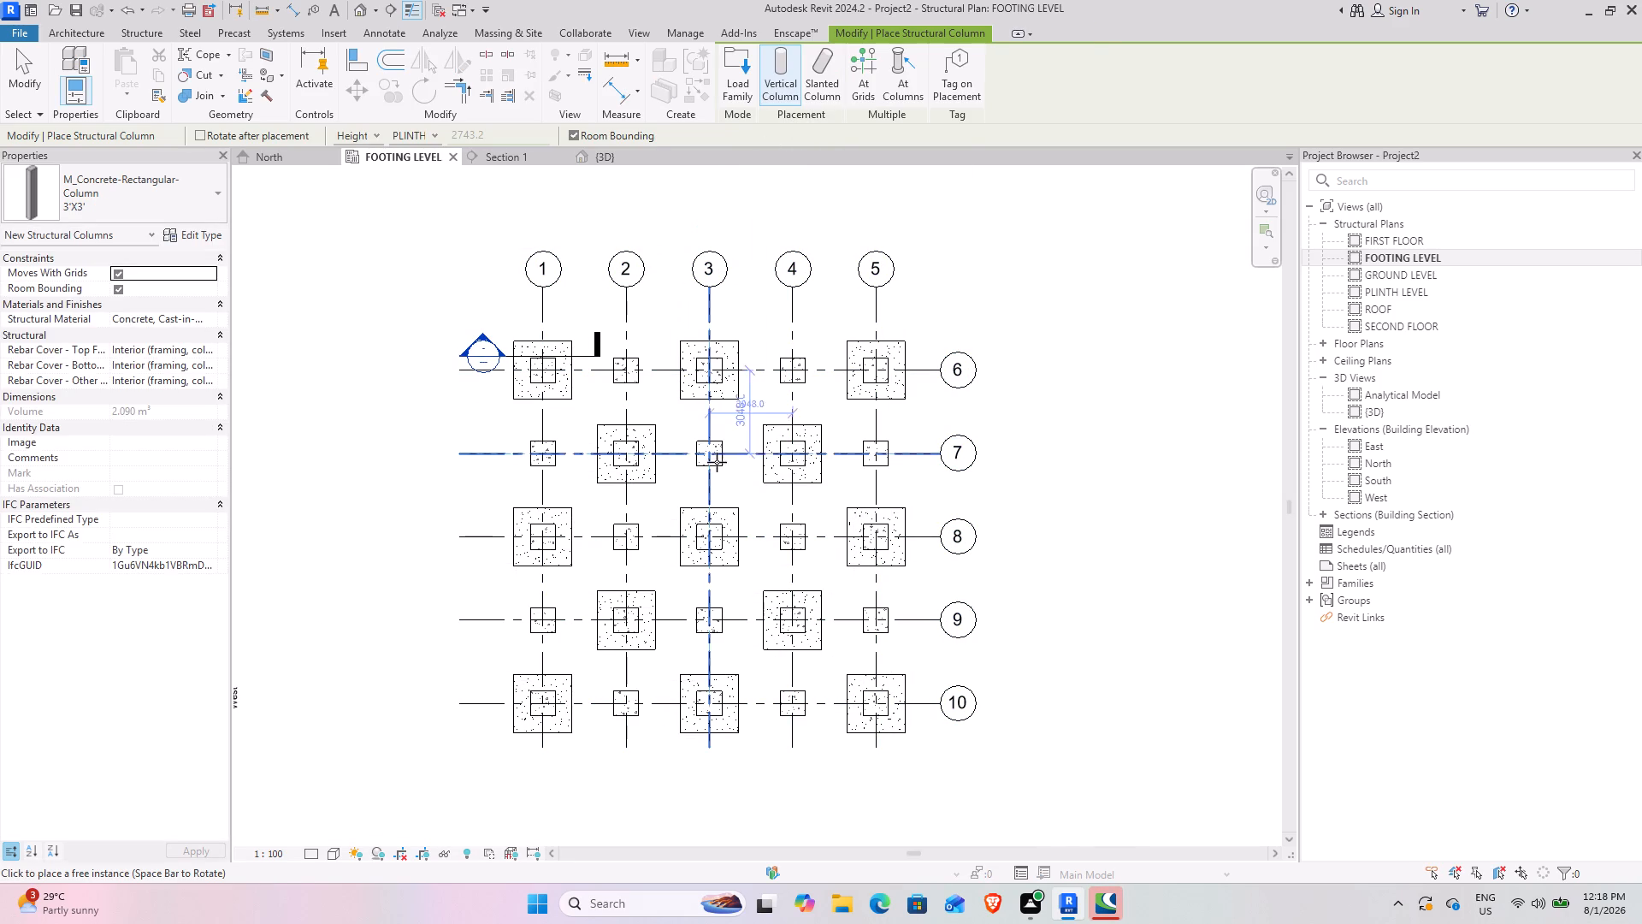
{"action": "key", "text": "Escape"}
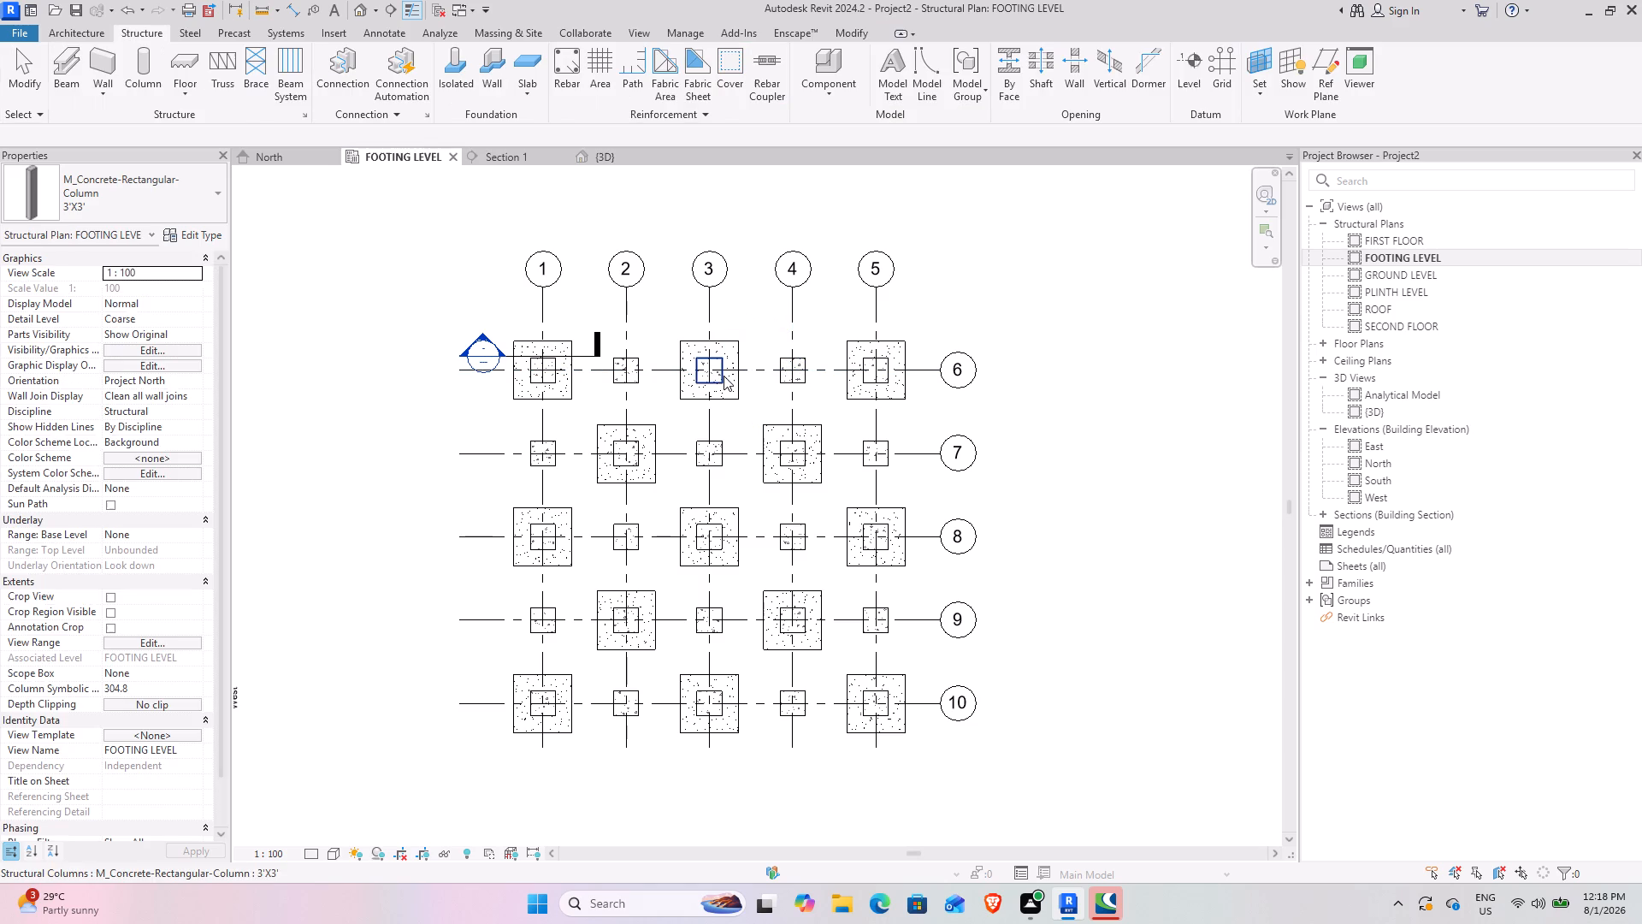
Delete the twelve 3'X3' columns standing at grid intersections without footings in the FOOTING LEVEL plan.
{"action": "left_click", "coordinate": [635, 382], "text": "ctrl"}
{"action": "left_click", "coordinate": [786, 383], "text": "ctrl"}
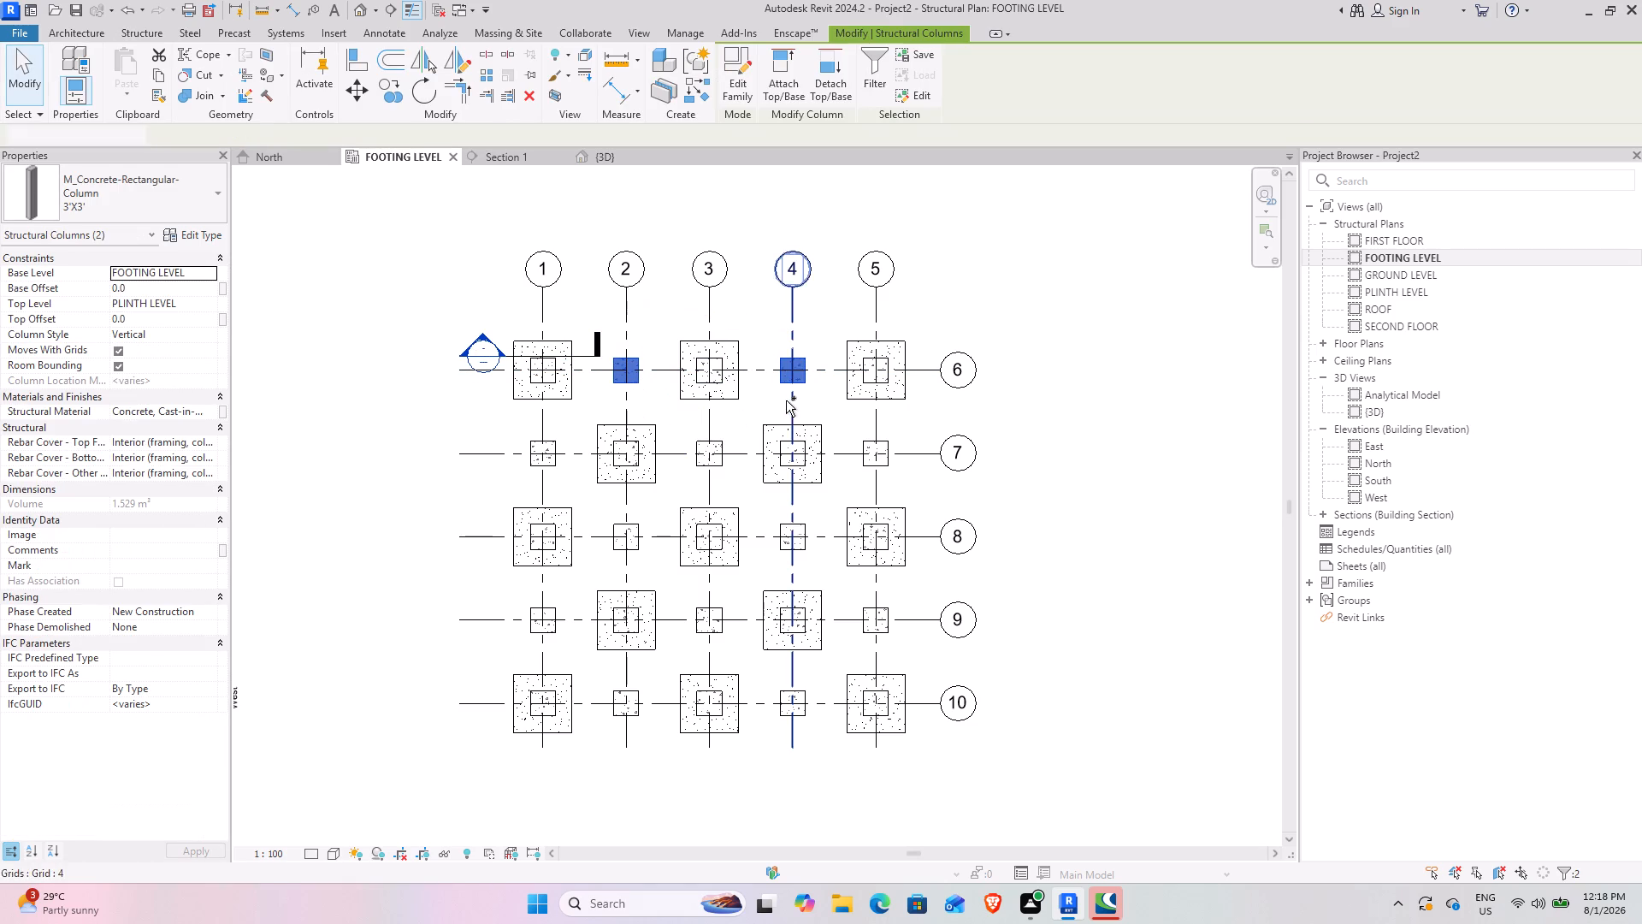
{"action": "left_click", "coordinate": [694, 468], "text": "ctrl"}
{"action": "left_click", "coordinate": [552, 468], "text": "ctrl"}
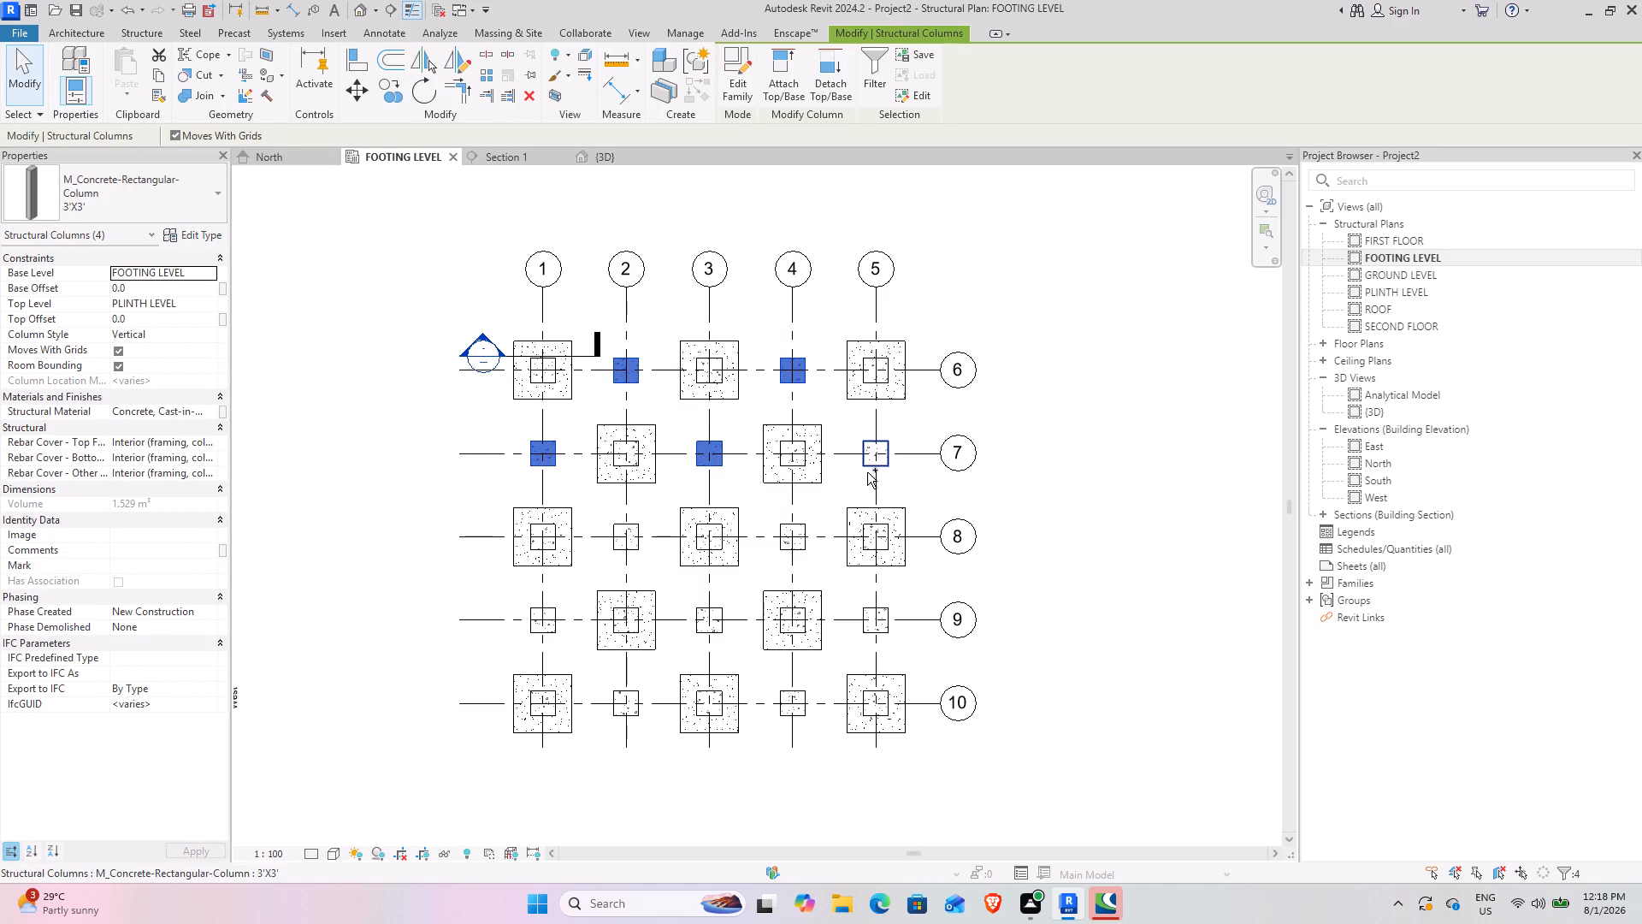
{"action": "left_click", "coordinate": [867, 472], "text": "ctrl"}
{"action": "left_click", "coordinate": [802, 536], "text": "ctrl"}
{"action": "left_click", "coordinate": [633, 547], "text": "ctrl"}
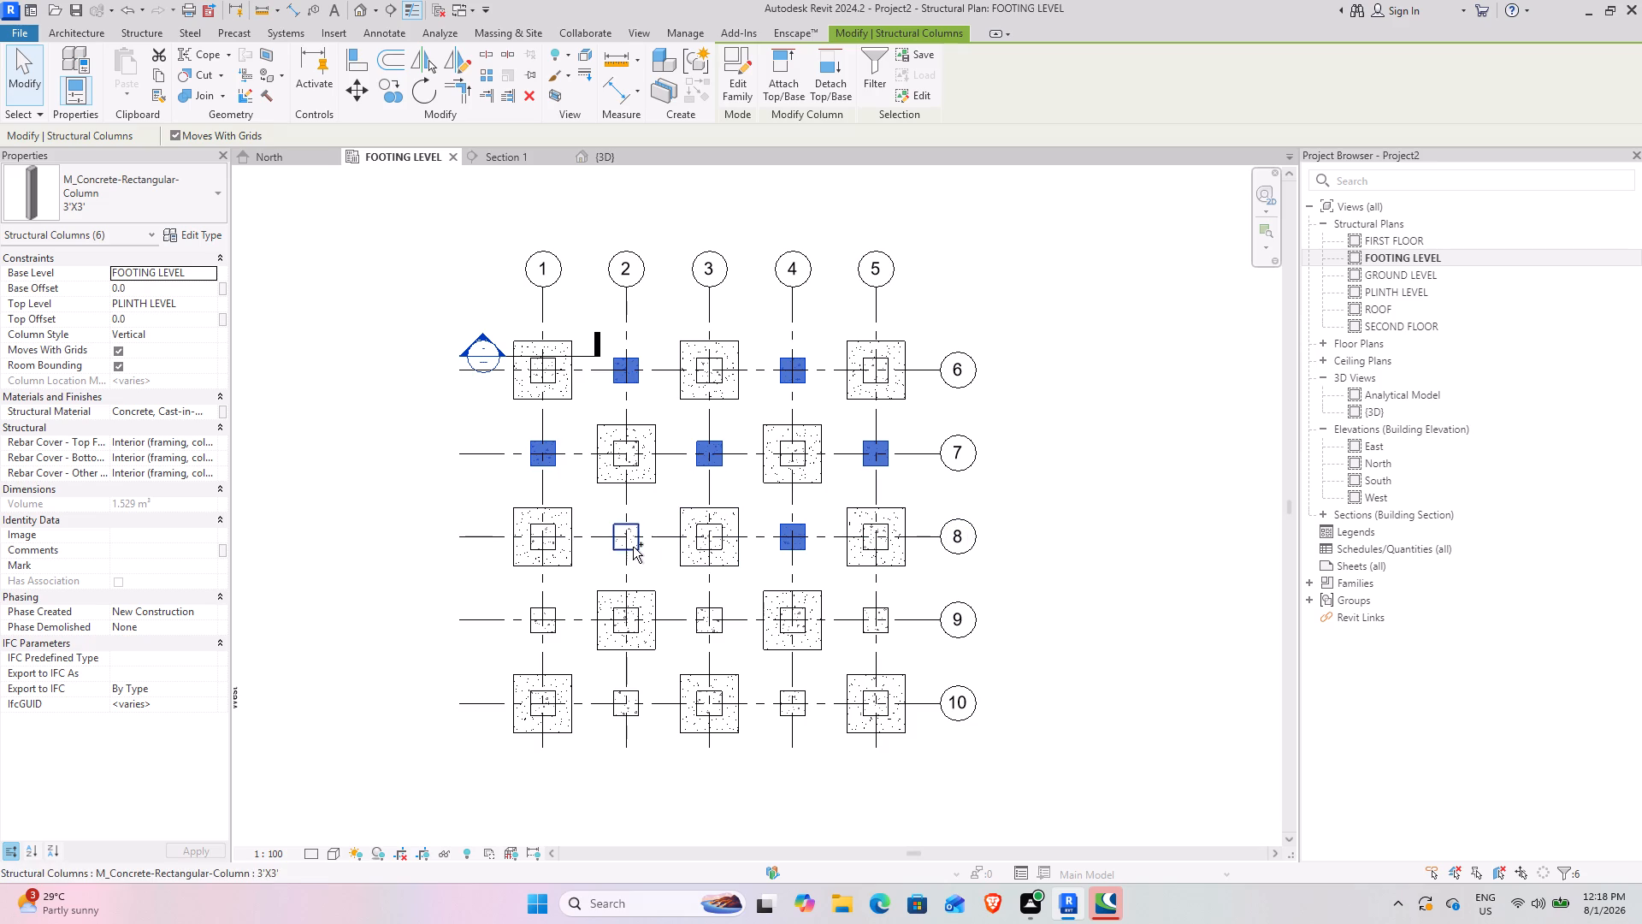
{"action": "left_click", "coordinate": [552, 614], "text": "ctrl"}
{"action": "left_click", "coordinate": [711, 621], "text": "ctrl"}
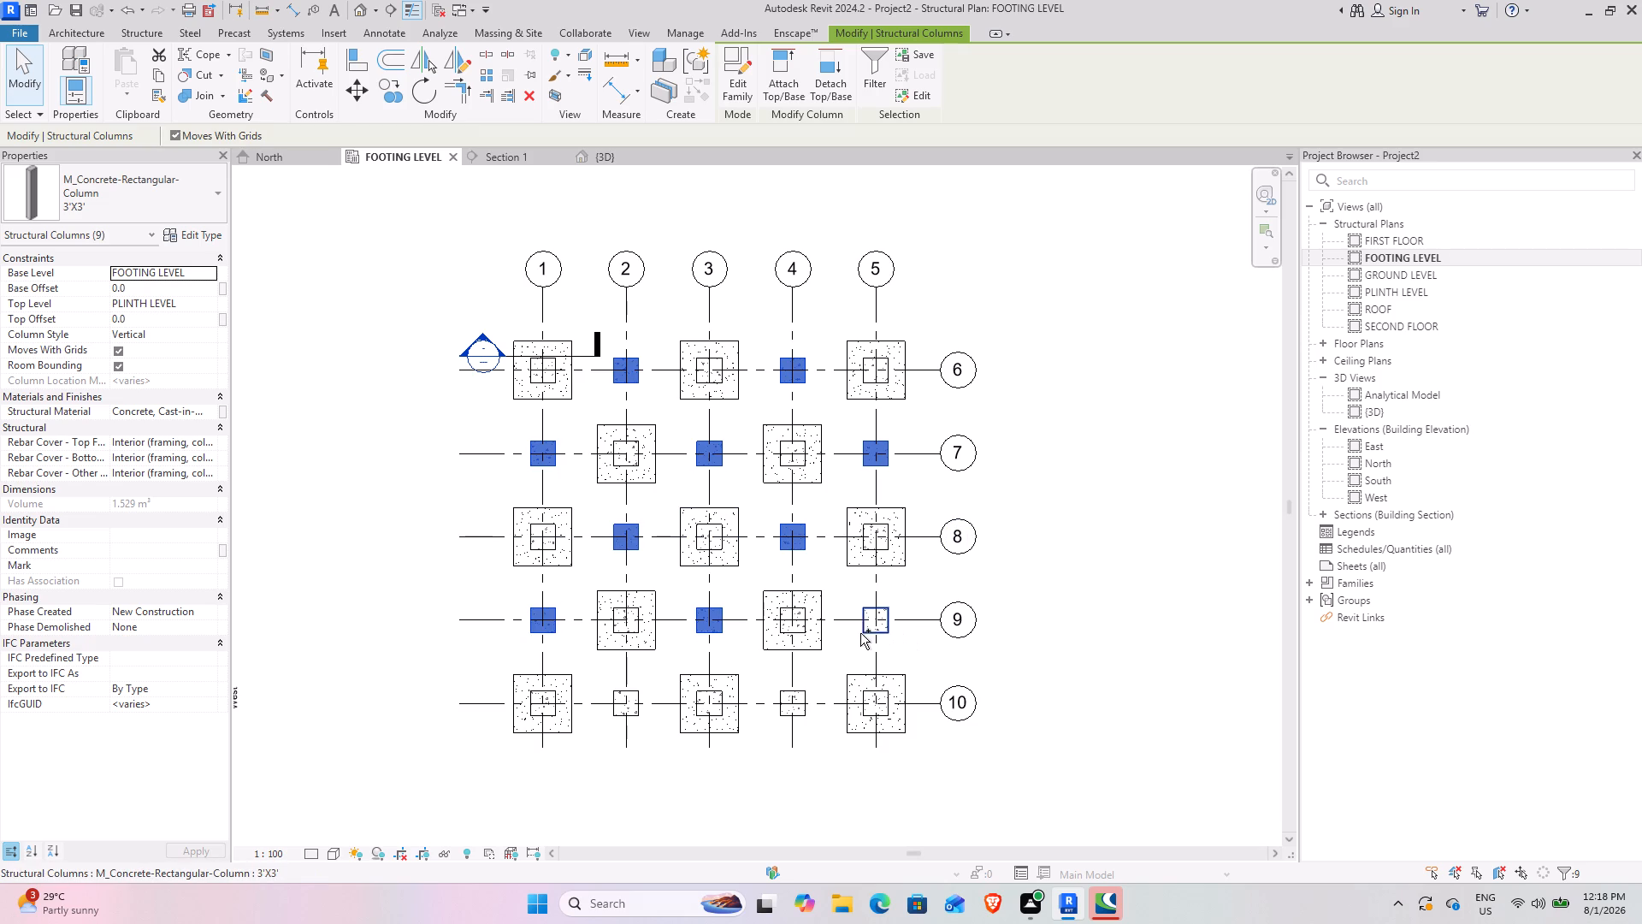
{"action": "left_click", "coordinate": [869, 626], "text": "ctrl"}
{"action": "left_click", "coordinate": [803, 688], "text": "ctrl"}
{"action": "left_click", "coordinate": [635, 690], "text": "ctrl"}
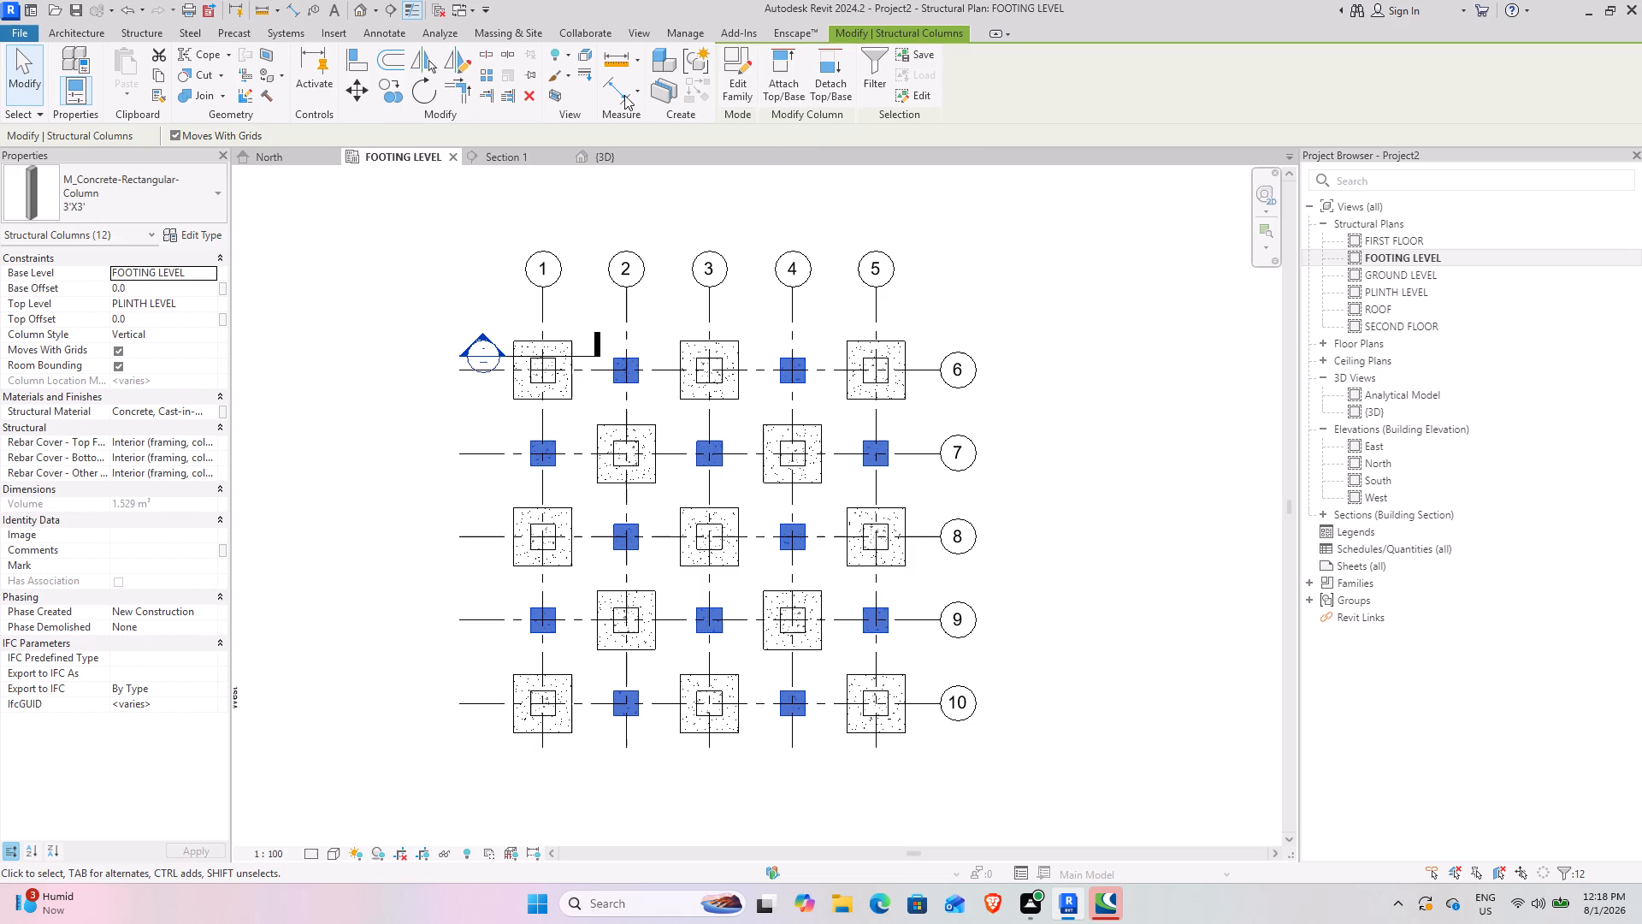
{"action": "left_click", "coordinate": [522, 98]}
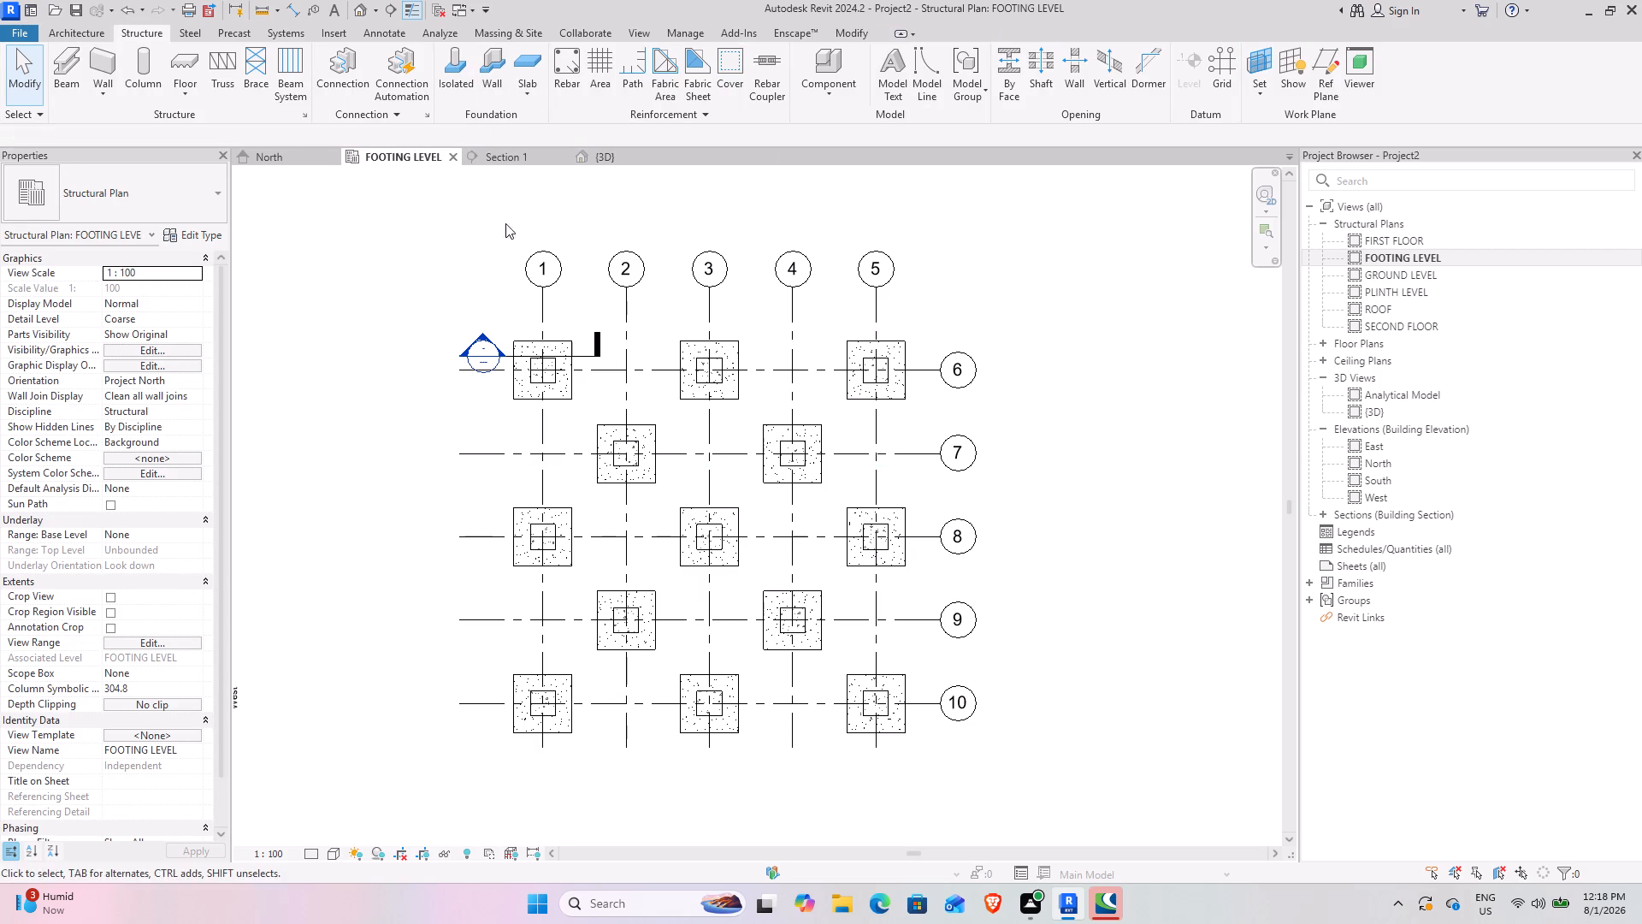
Select all instances of the 3'X3' column and examine the columns on their footings in the 3D view from several angles.
{"action": "left_click", "coordinate": [706, 379]}
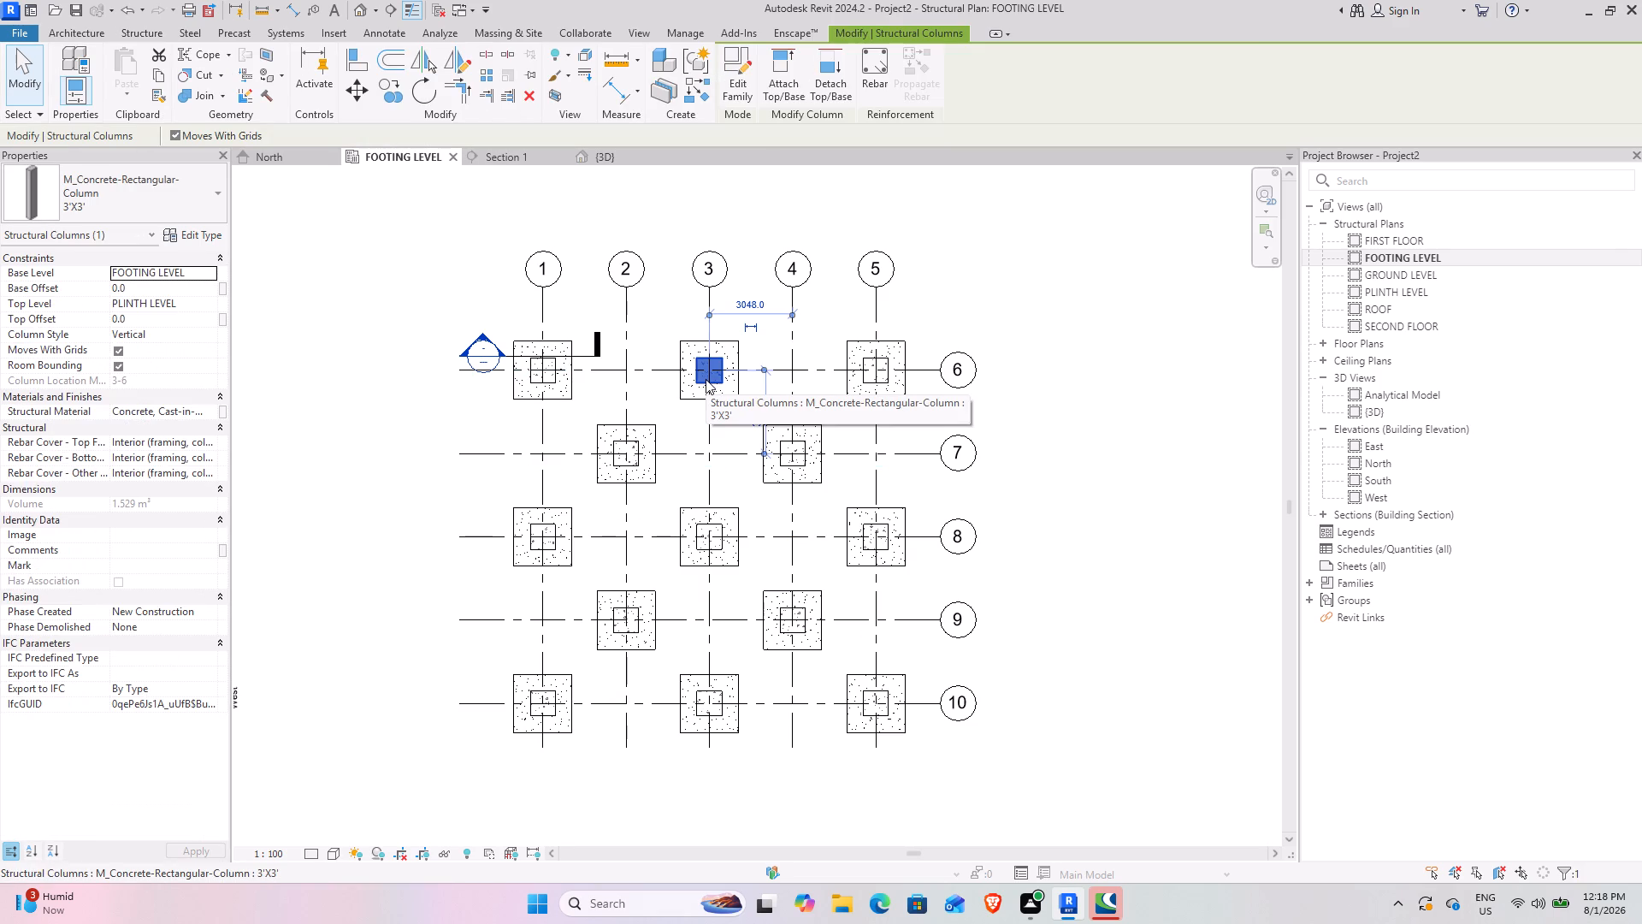
{"action": "type", "text": "SA"}
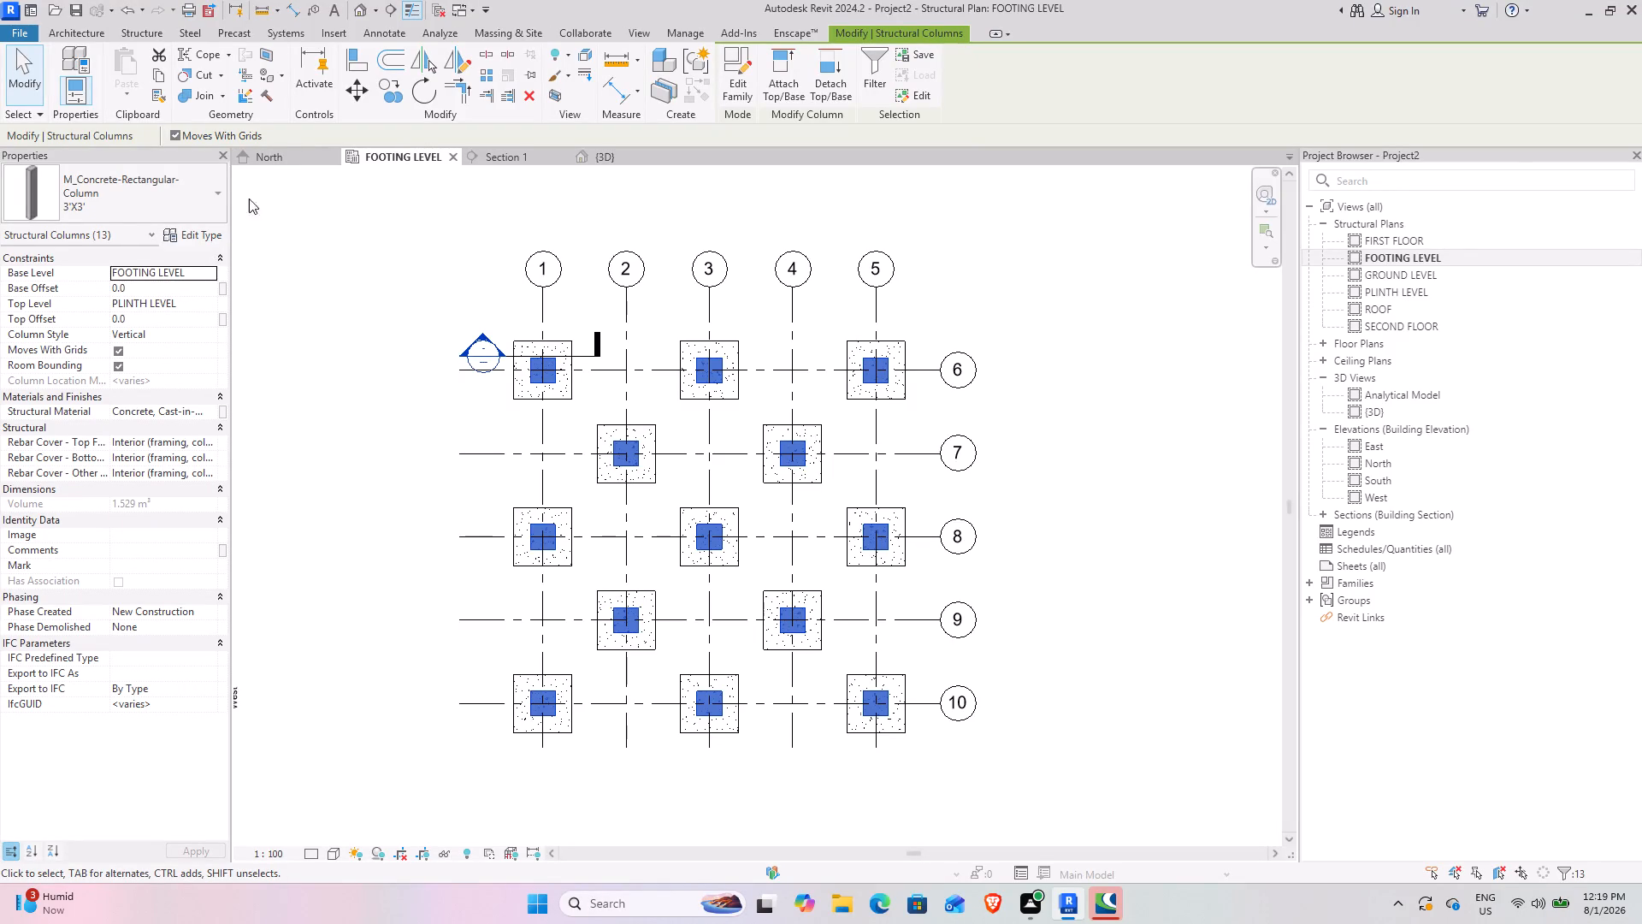
{"action": "left_click", "coordinate": [621, 153]}
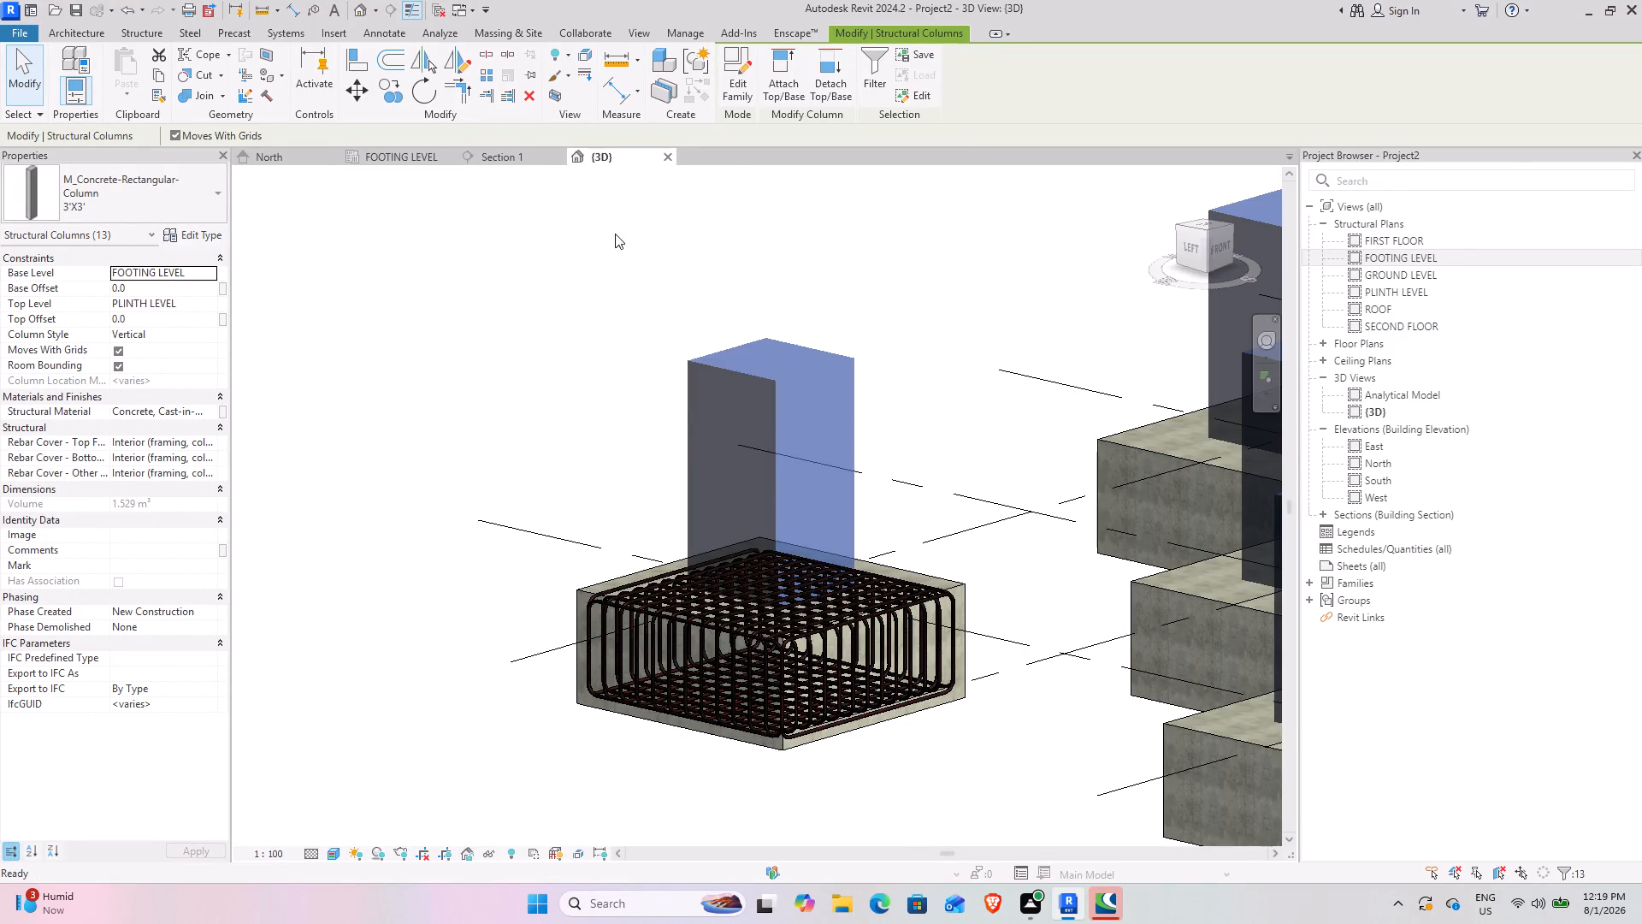
{"action": "scroll", "coordinate": [658, 425], "scroll_direction": "down", "scroll_amount": 5}
{"action": "left_click", "coordinate": [570, 667]}
{"action": "scroll", "coordinate": [637, 607], "scroll_direction": "down", "scroll_amount": 2}
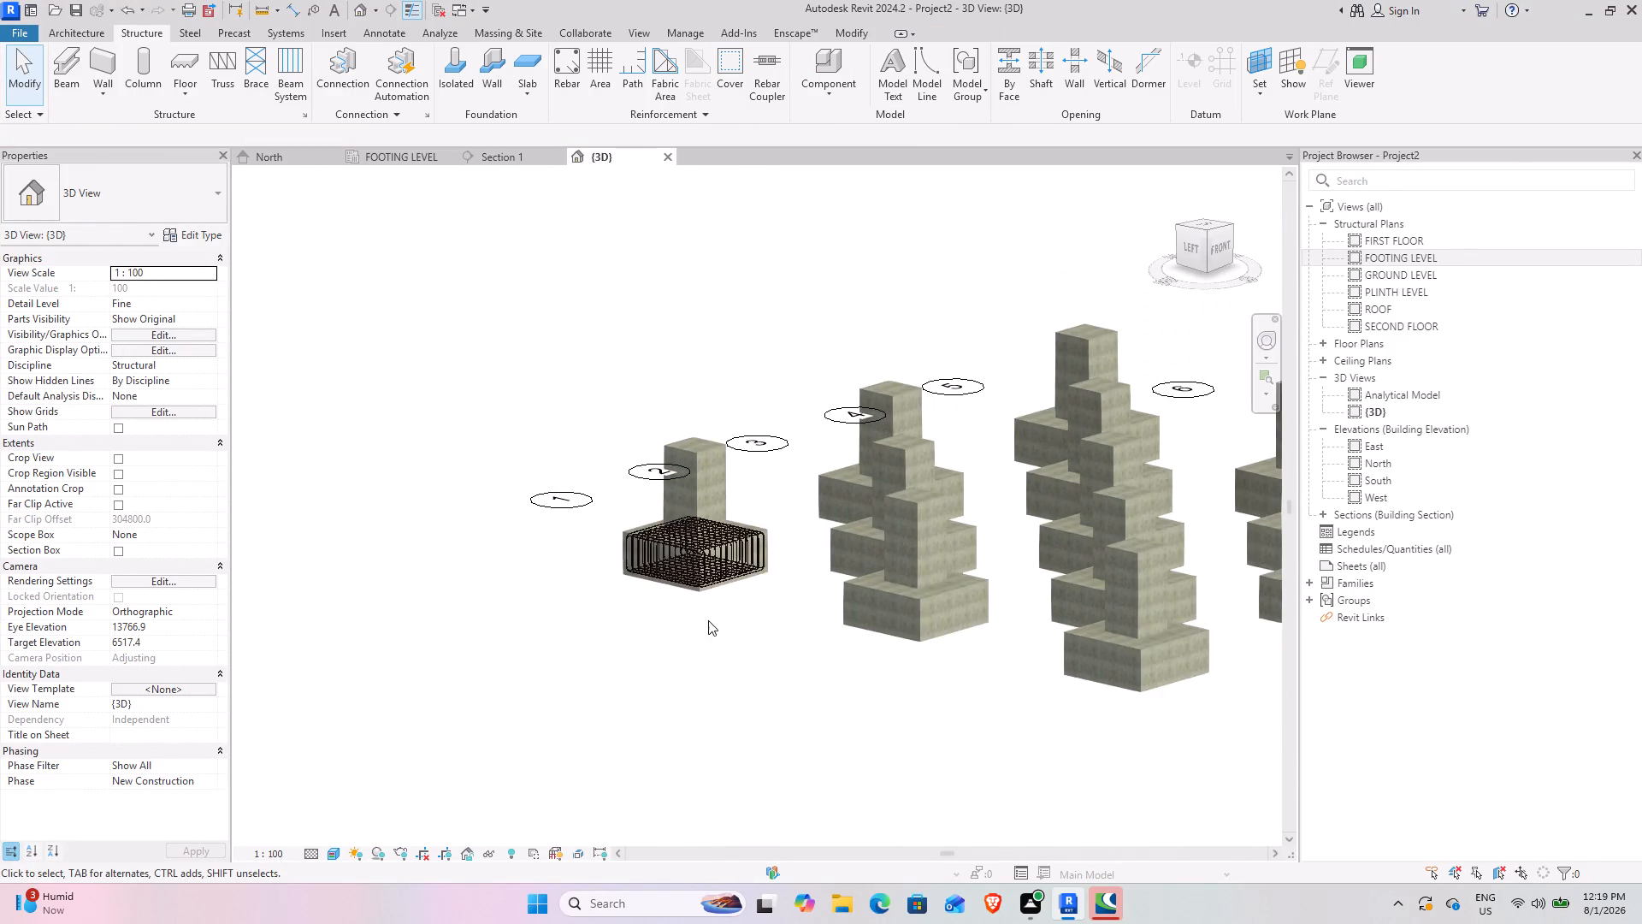
{"action": "middle_click_drag", "start_coordinate": [709, 620], "coordinate": [491, 626], "text": "shift"}
{"action": "middle_click_drag", "start_coordinate": [491, 626], "coordinate": [701, 654], "text": "shift"}
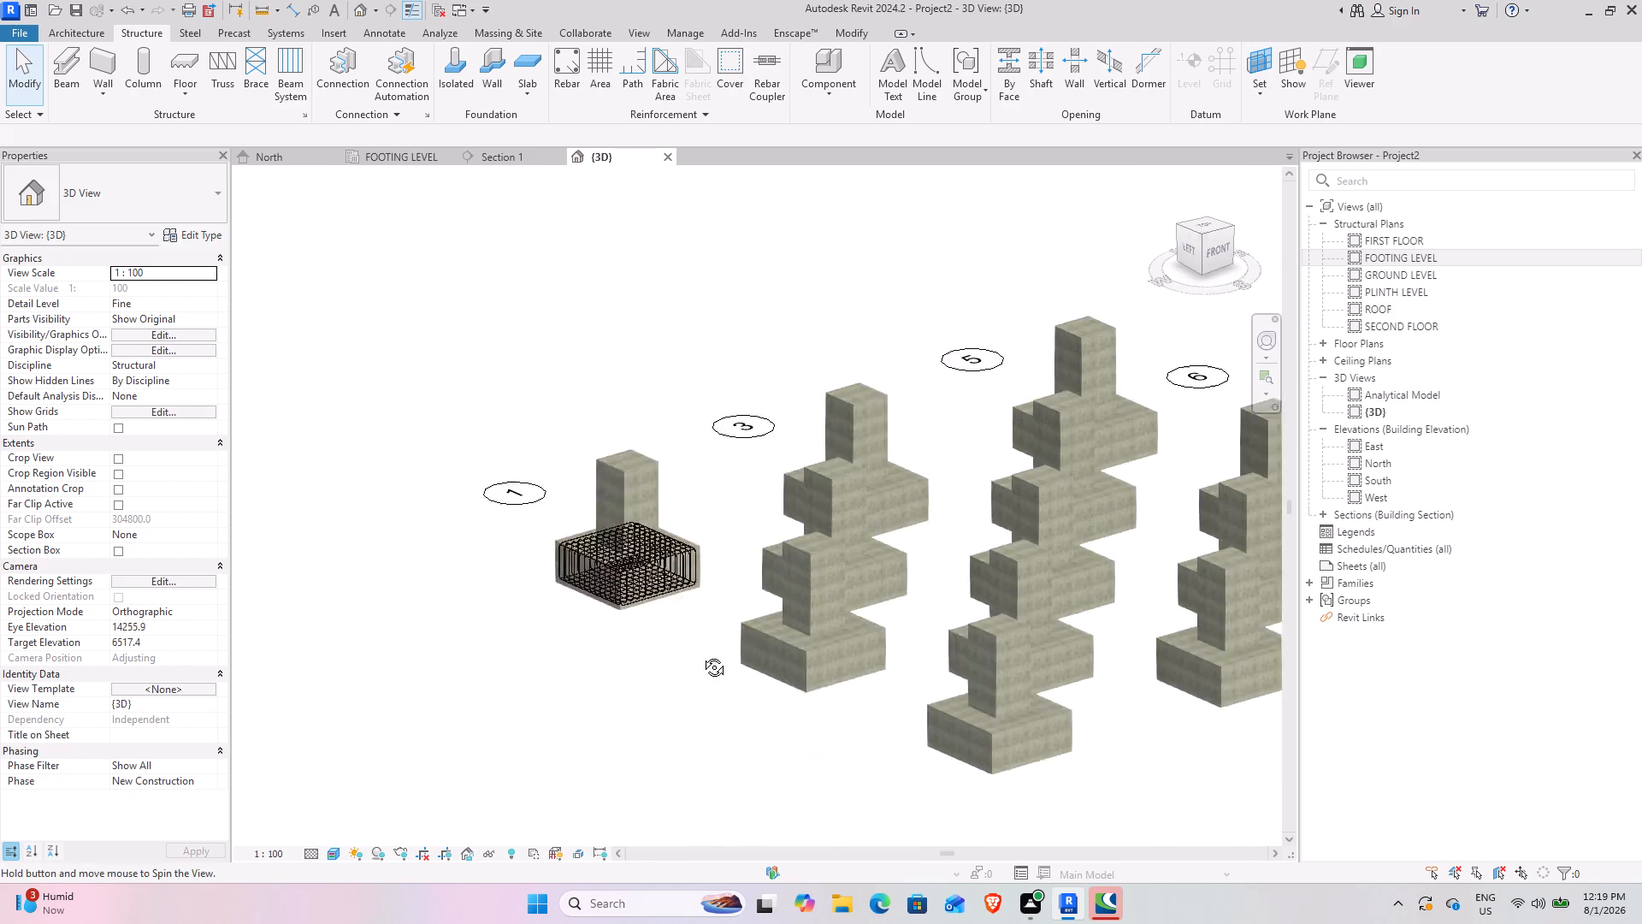
{"action": "middle_click_drag", "start_coordinate": [701, 654], "coordinate": [724, 648], "text": "shift"}
{"action": "middle_click_drag", "start_coordinate": [875, 706], "coordinate": [614, 590]}
{"action": "middle_click_drag", "start_coordinate": [786, 633], "coordinate": [666, 630]}
{"action": "middle_click_drag", "start_coordinate": [800, 613], "coordinate": [743, 625], "text": "shift"}
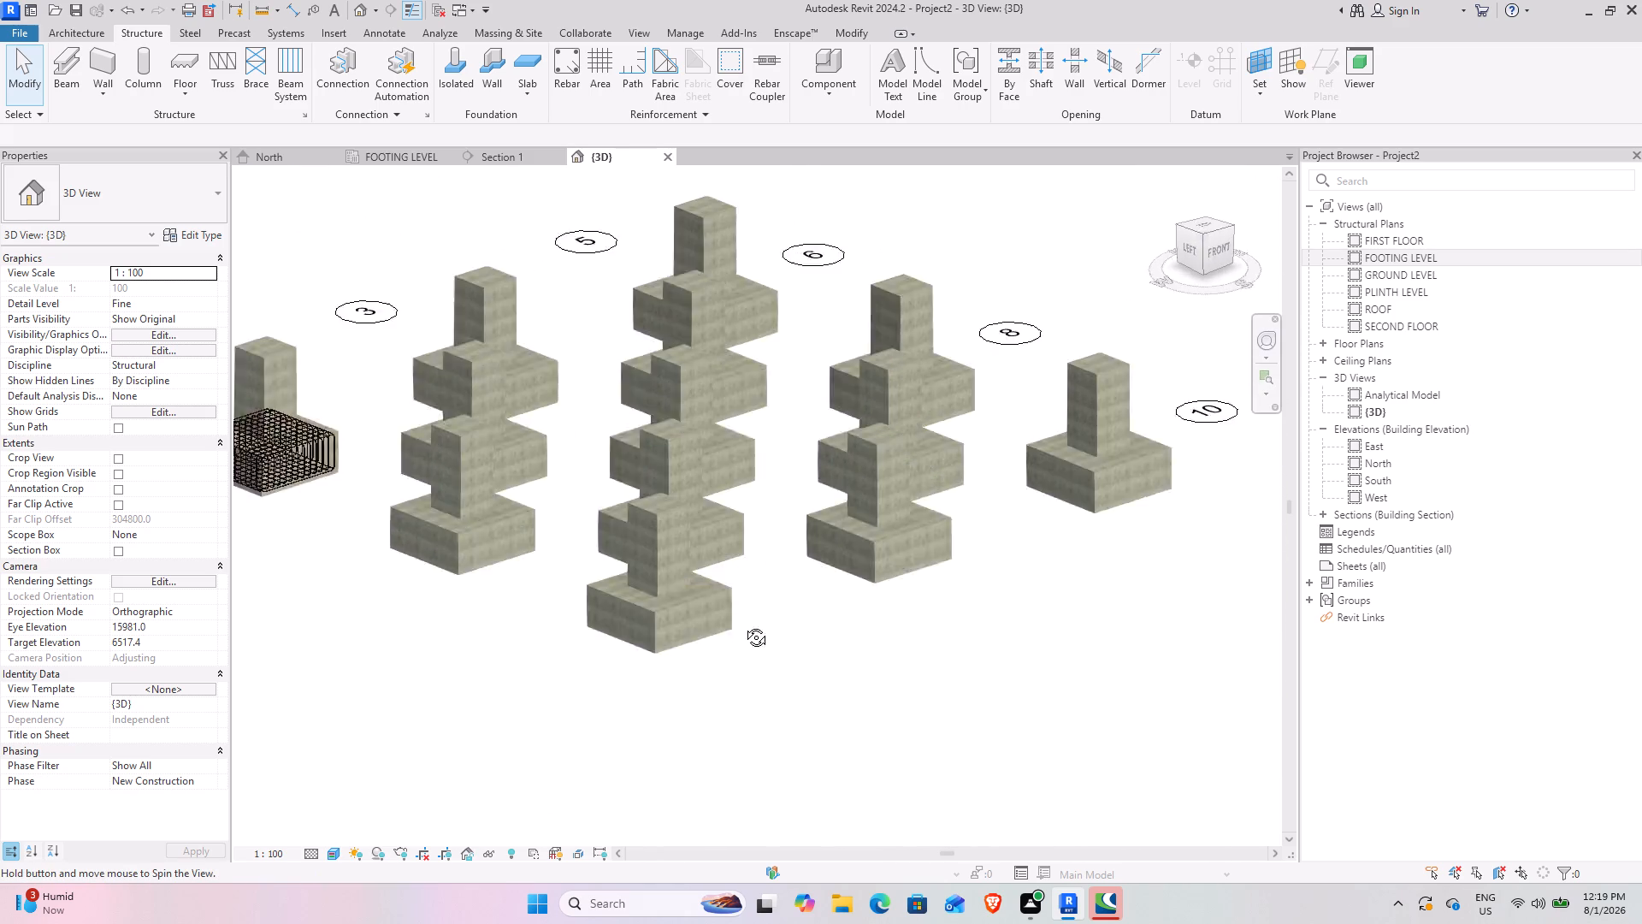
{"action": "middle_click_drag", "start_coordinate": [743, 625], "coordinate": [864, 609], "text": "shift"}
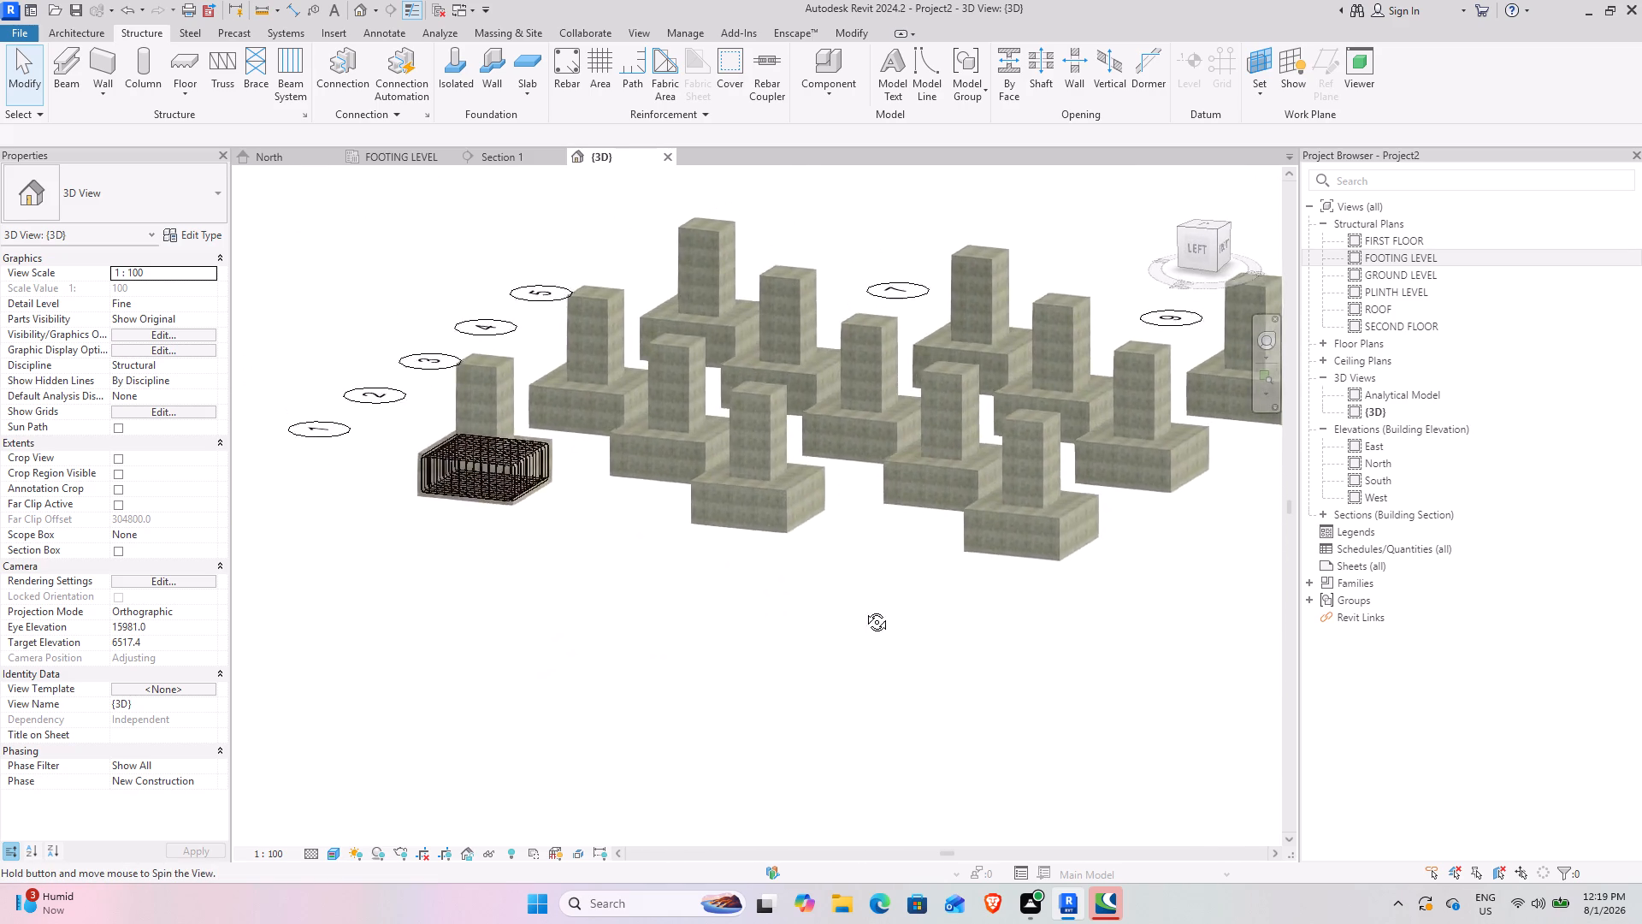
{"action": "middle_click_drag", "start_coordinate": [864, 609], "coordinate": [864, 625], "text": "shift"}
{"action": "middle_click_drag", "start_coordinate": [893, 632], "coordinate": [790, 660], "text": "shift"}
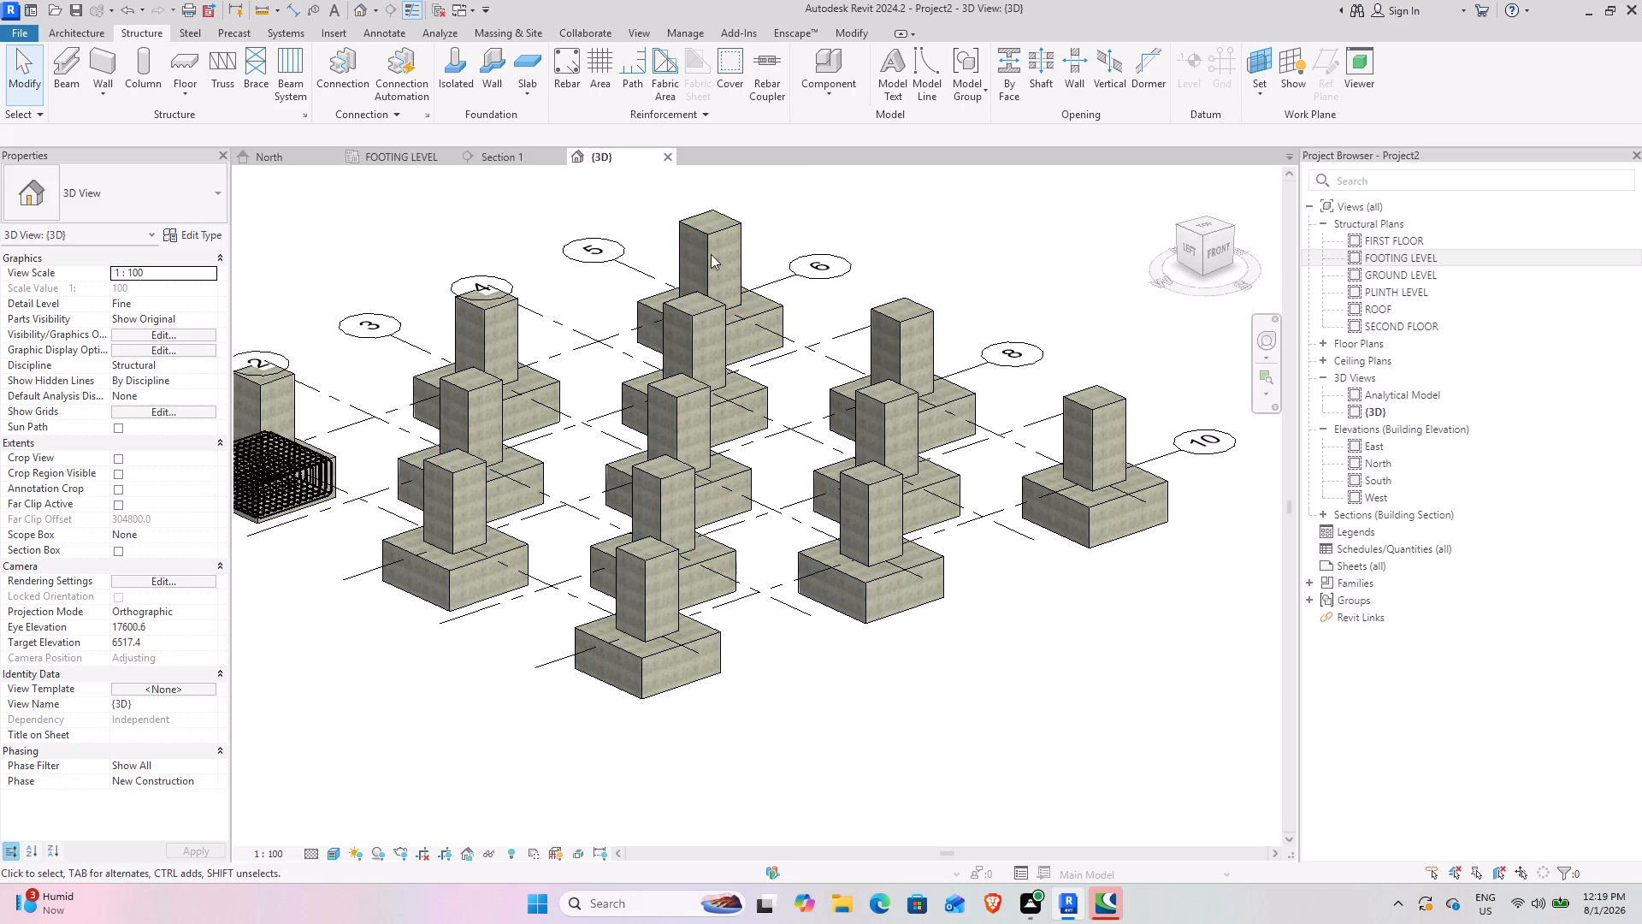
Examine the columns and footings against the FOOTING, PLINTH and GROUND levels in the North elevation.
{"action": "double_click", "coordinate": [1451, 467]}
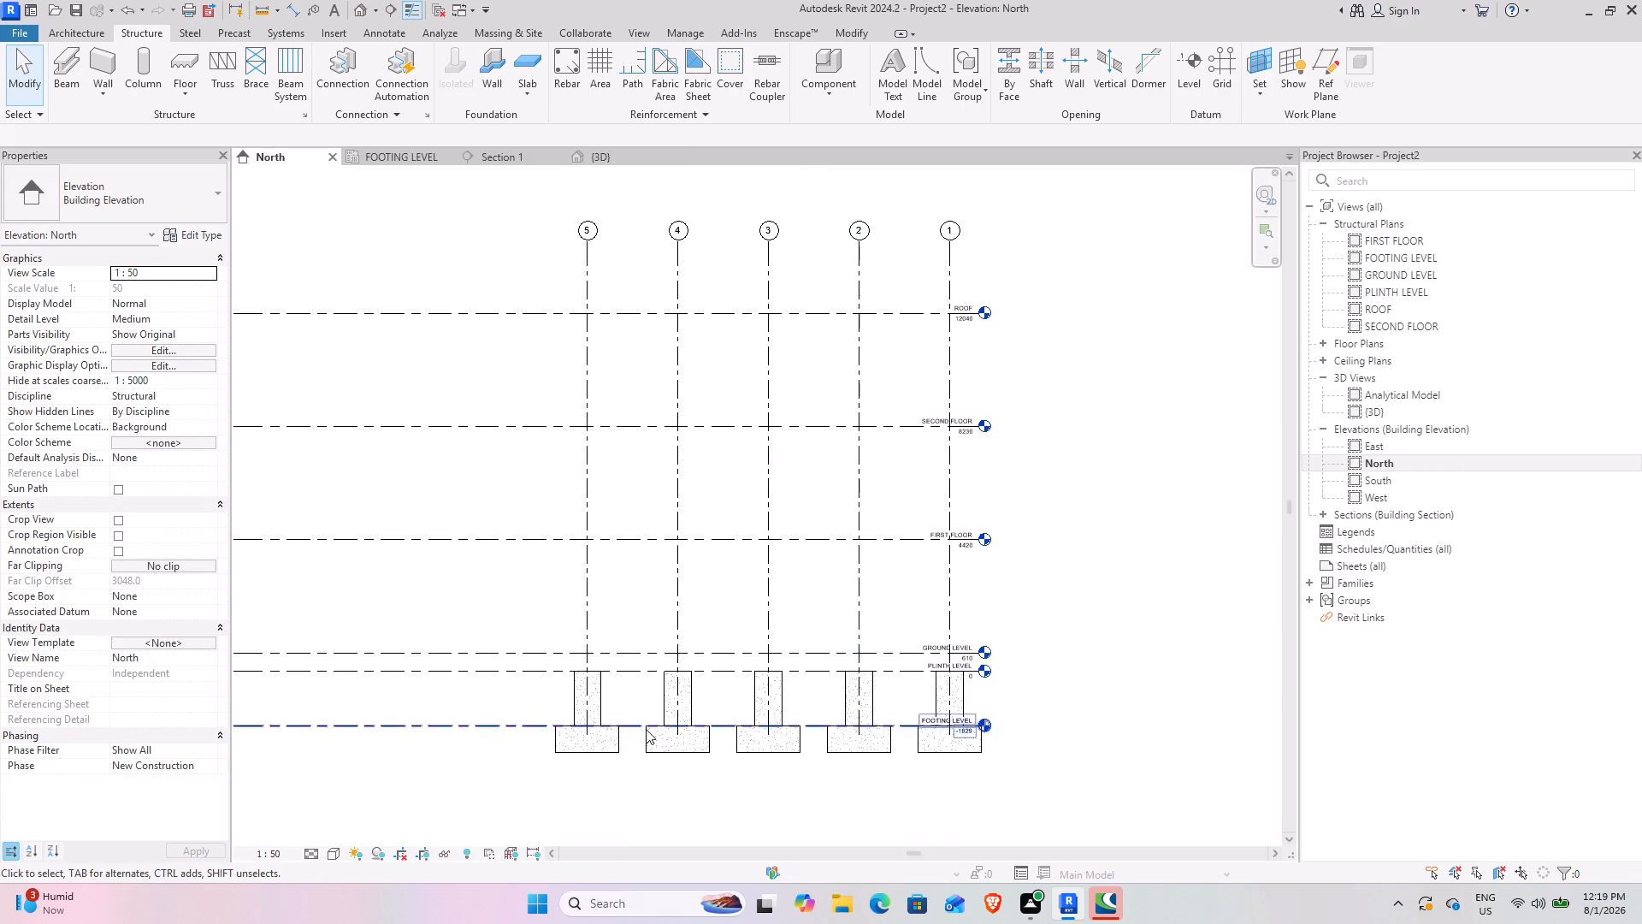
{"action": "scroll", "coordinate": [690, 684], "scroll_direction": "down", "scroll_amount": 1}
{"action": "middle_click_drag", "start_coordinate": [706, 696], "coordinate": [697, 569]}
{"action": "scroll", "coordinate": [790, 512], "scroll_direction": "up", "scroll_amount": 3}
{"action": "middle_click_drag", "start_coordinate": [937, 702], "coordinate": [921, 738]}
{"action": "scroll", "coordinate": [775, 720], "scroll_direction": "up", "scroll_amount": 3}
{"action": "middle_click_drag", "start_coordinate": [756, 721], "coordinate": [789, 756]}
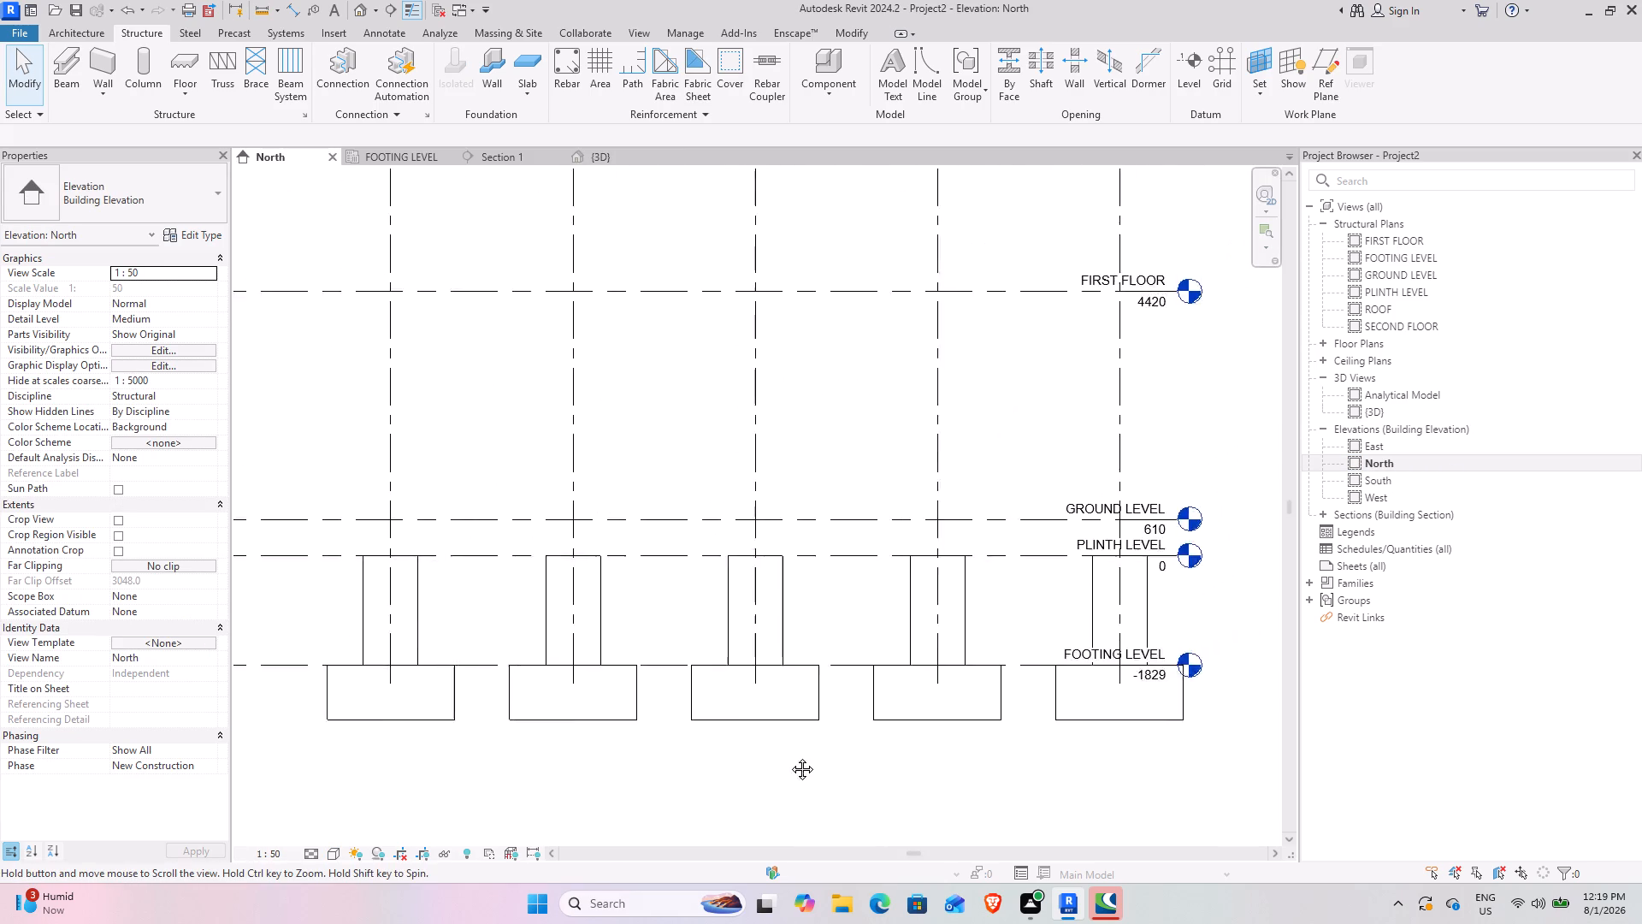
{"action": "middle_click_drag", "start_coordinate": [789, 756], "coordinate": [747, 767]}
Extend the aligned level lines outward beyond grid 1 by their GROUND LEVEL end, moving the level heads clear of the columns.
{"action": "scroll", "coordinate": [996, 705], "scroll_direction": "down", "scroll_amount": 3}
{"action": "middle_click_drag", "start_coordinate": [1136, 706], "coordinate": [843, 797]}
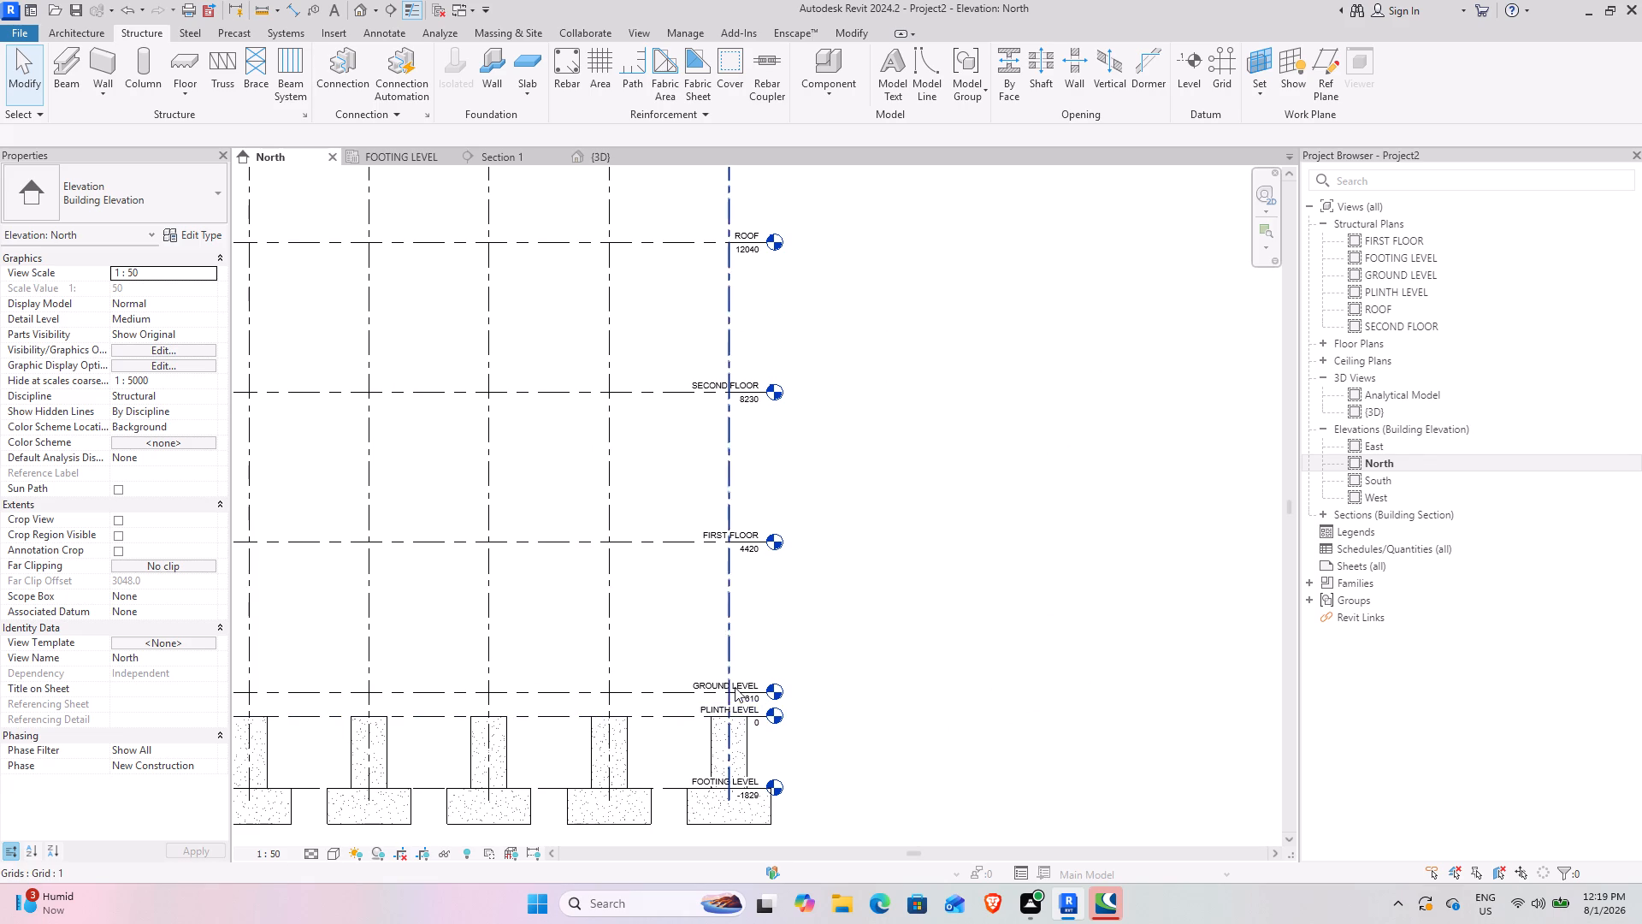
{"action": "left_click", "coordinate": [648, 691]}
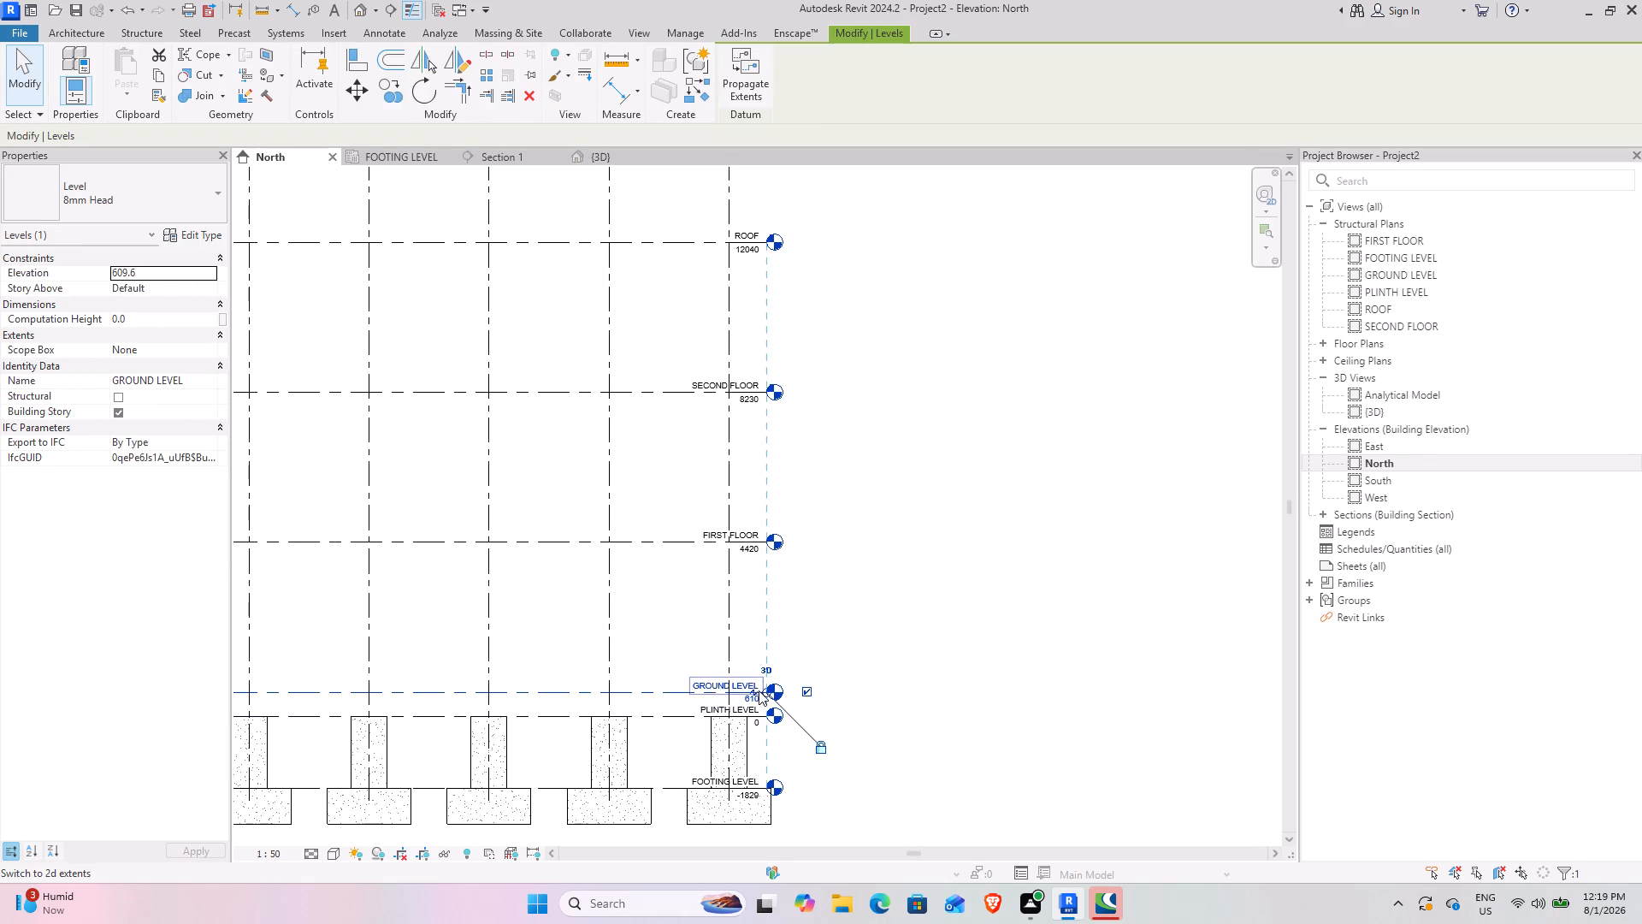
{"action": "left_click_drag", "start_coordinate": [765, 691], "coordinate": [893, 707]}
{"action": "left_click", "coordinate": [1140, 694]}
{"action": "scroll", "coordinate": [1029, 745], "scroll_direction": "down", "scroll_amount": 3}
{"action": "middle_click_drag", "start_coordinate": [570, 805], "coordinate": [594, 662]}
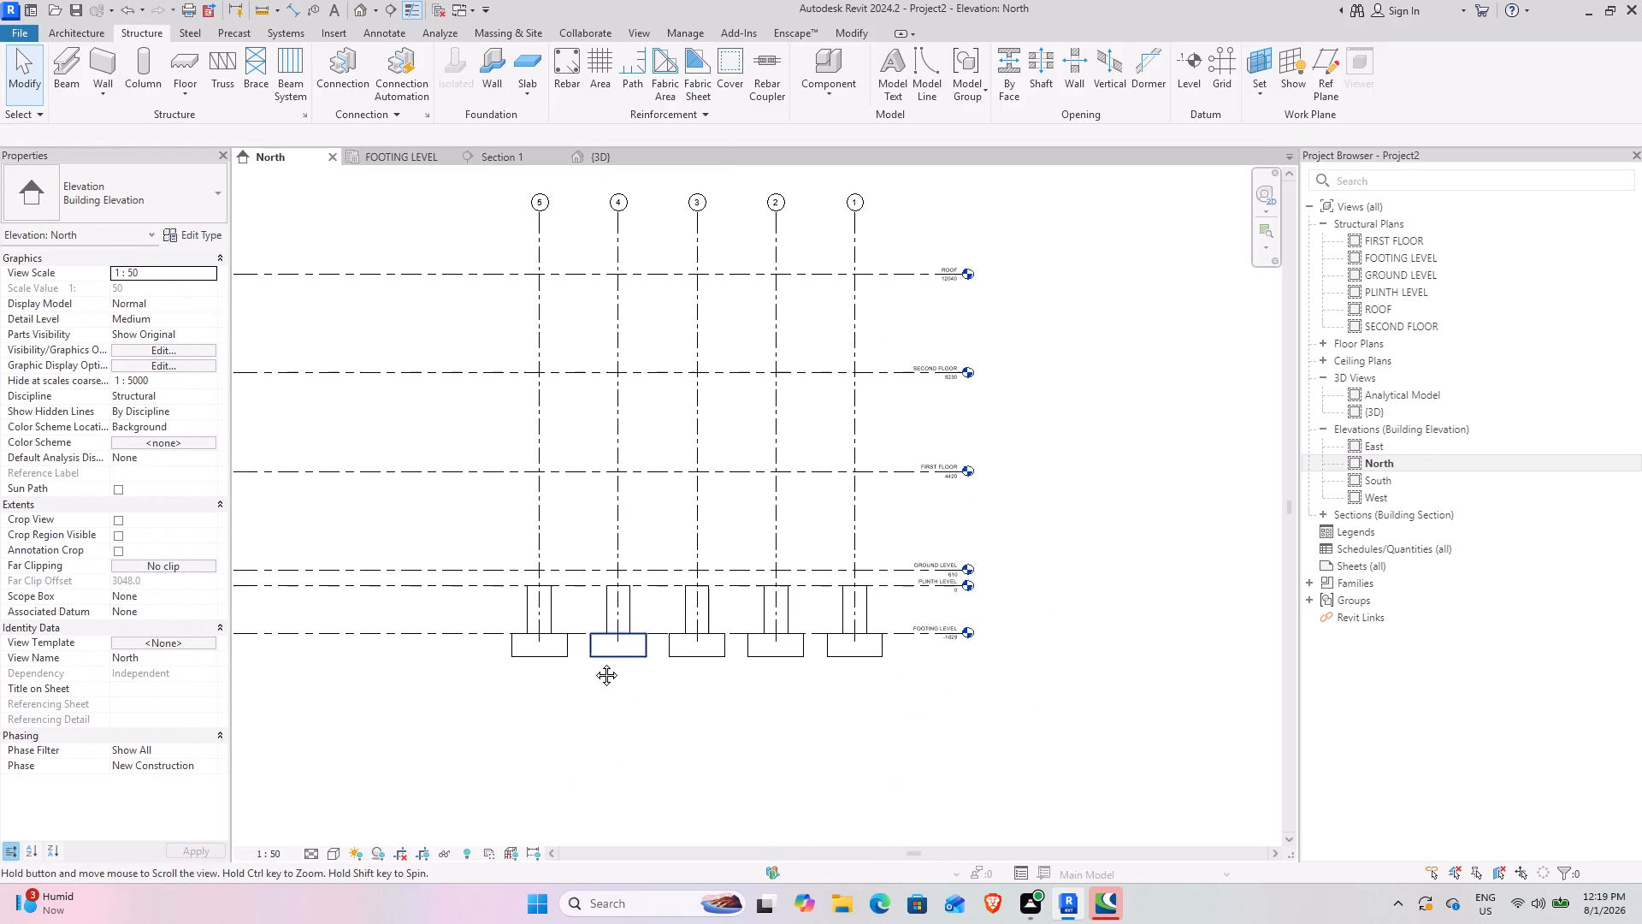
{"action": "middle_click_drag", "start_coordinate": [594, 662], "coordinate": [564, 672]}
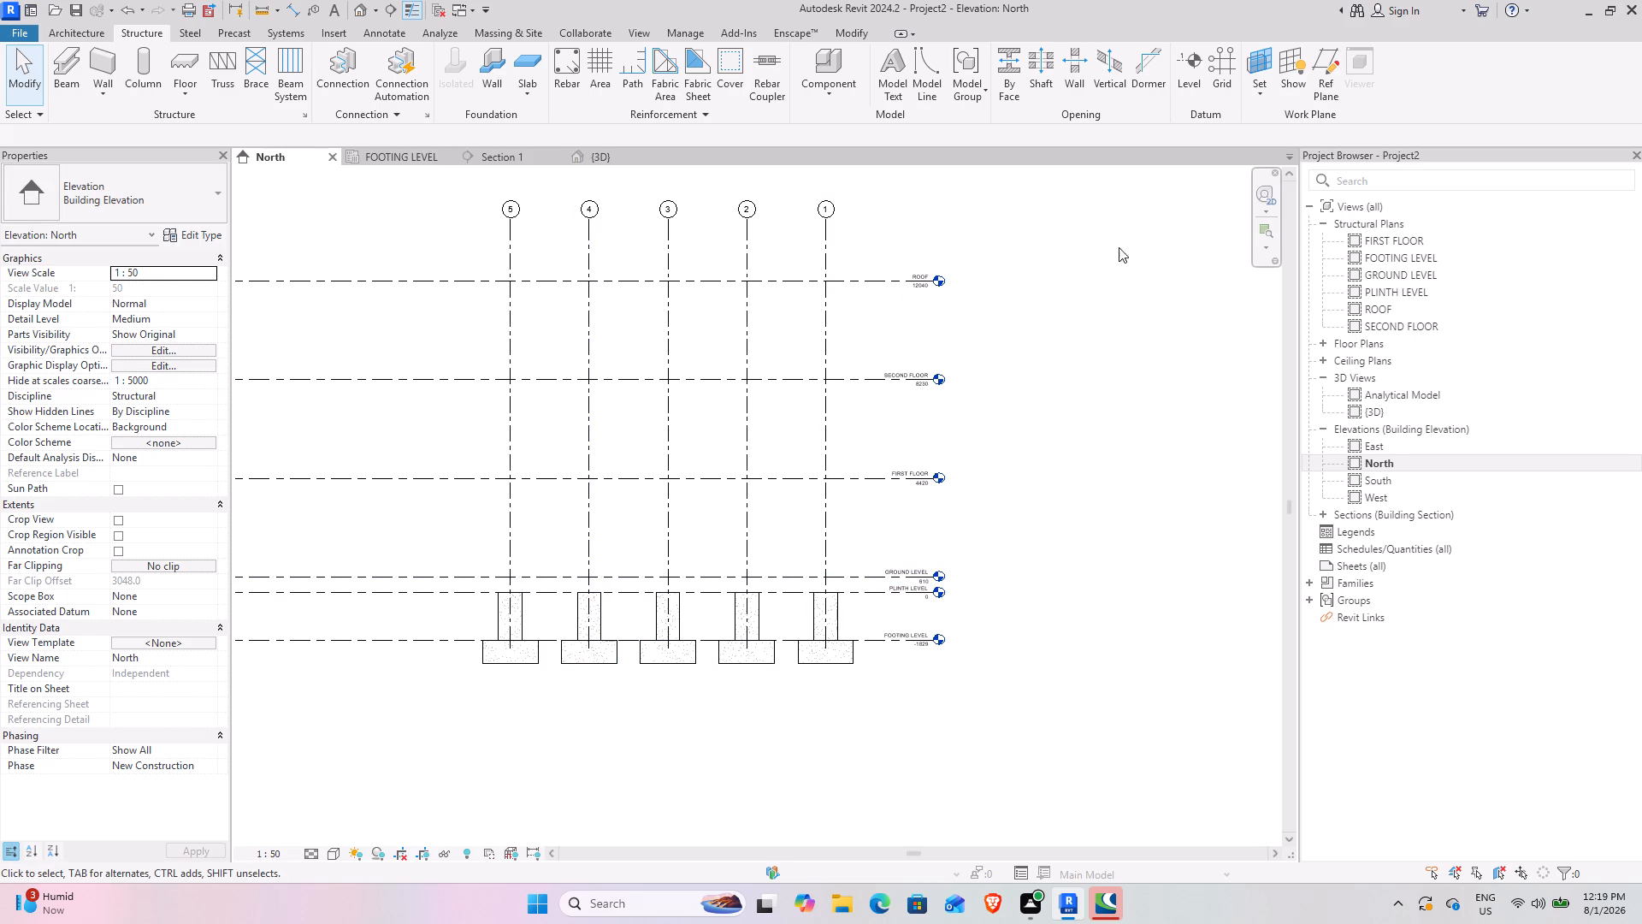
In the GROUND LEVEL plan, start a beam using M_Concrete-Rectangular Beam 300 x 600mm and begin duplicating its type.
{"action": "double_click", "coordinate": [1414, 270]}
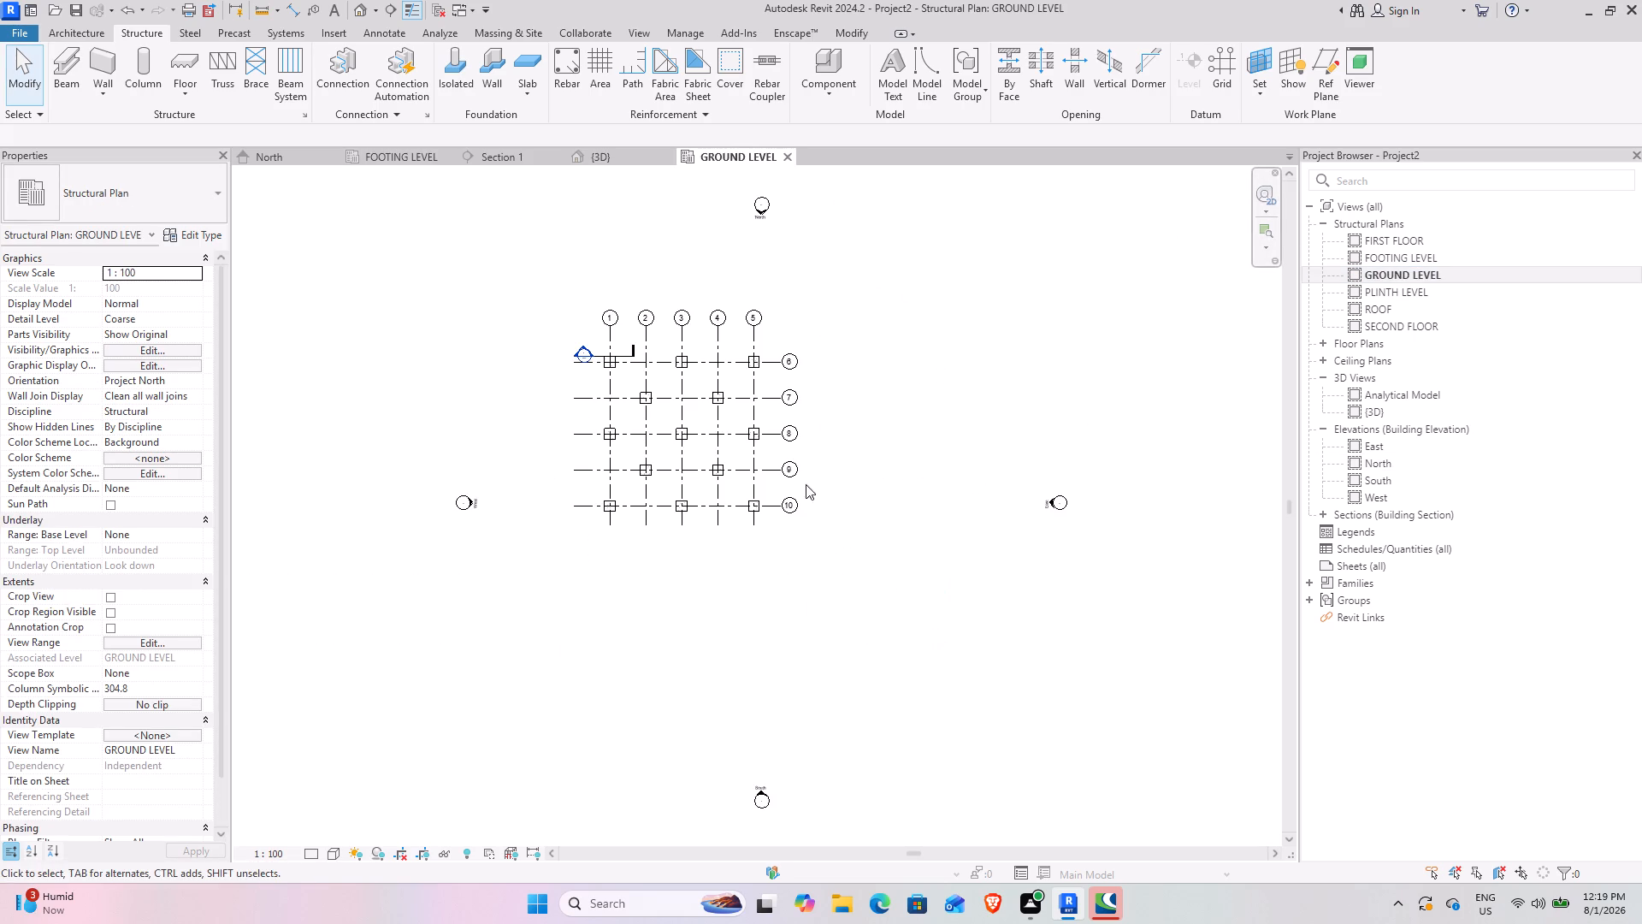
{"action": "scroll", "coordinate": [675, 353], "scroll_direction": "up", "scroll_amount": 7}
{"action": "middle_click_drag", "start_coordinate": [682, 499], "coordinate": [649, 572]}
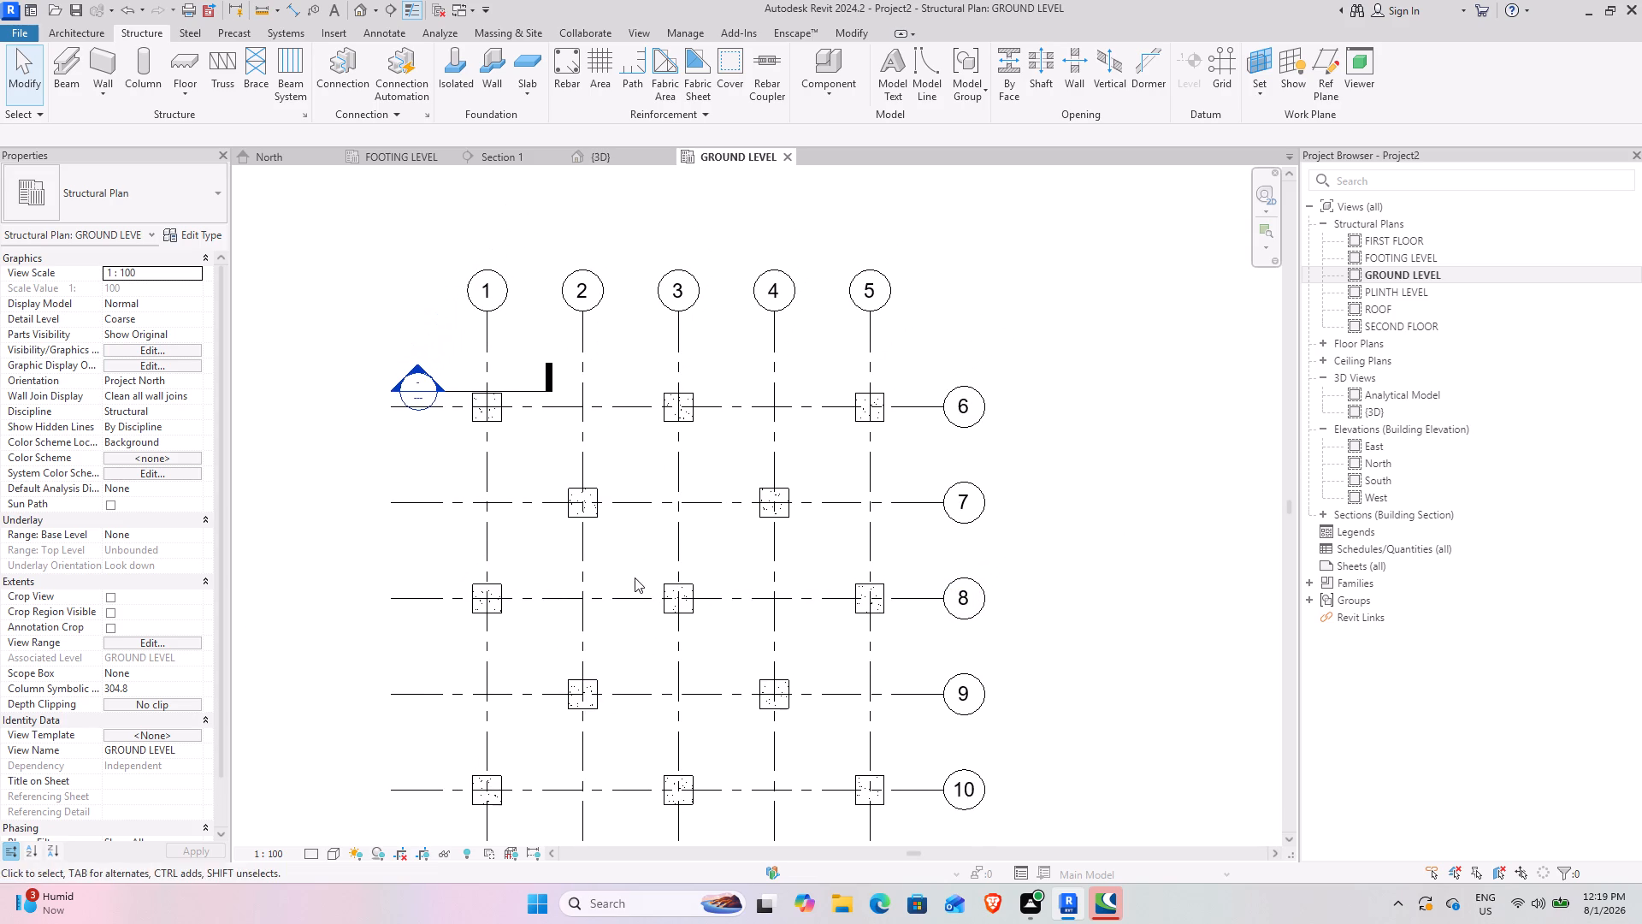
{"action": "scroll", "coordinate": [513, 468], "scroll_direction": "up", "scroll_amount": 3}
{"action": "middle_click_drag", "start_coordinate": [581, 506], "coordinate": [521, 474]}
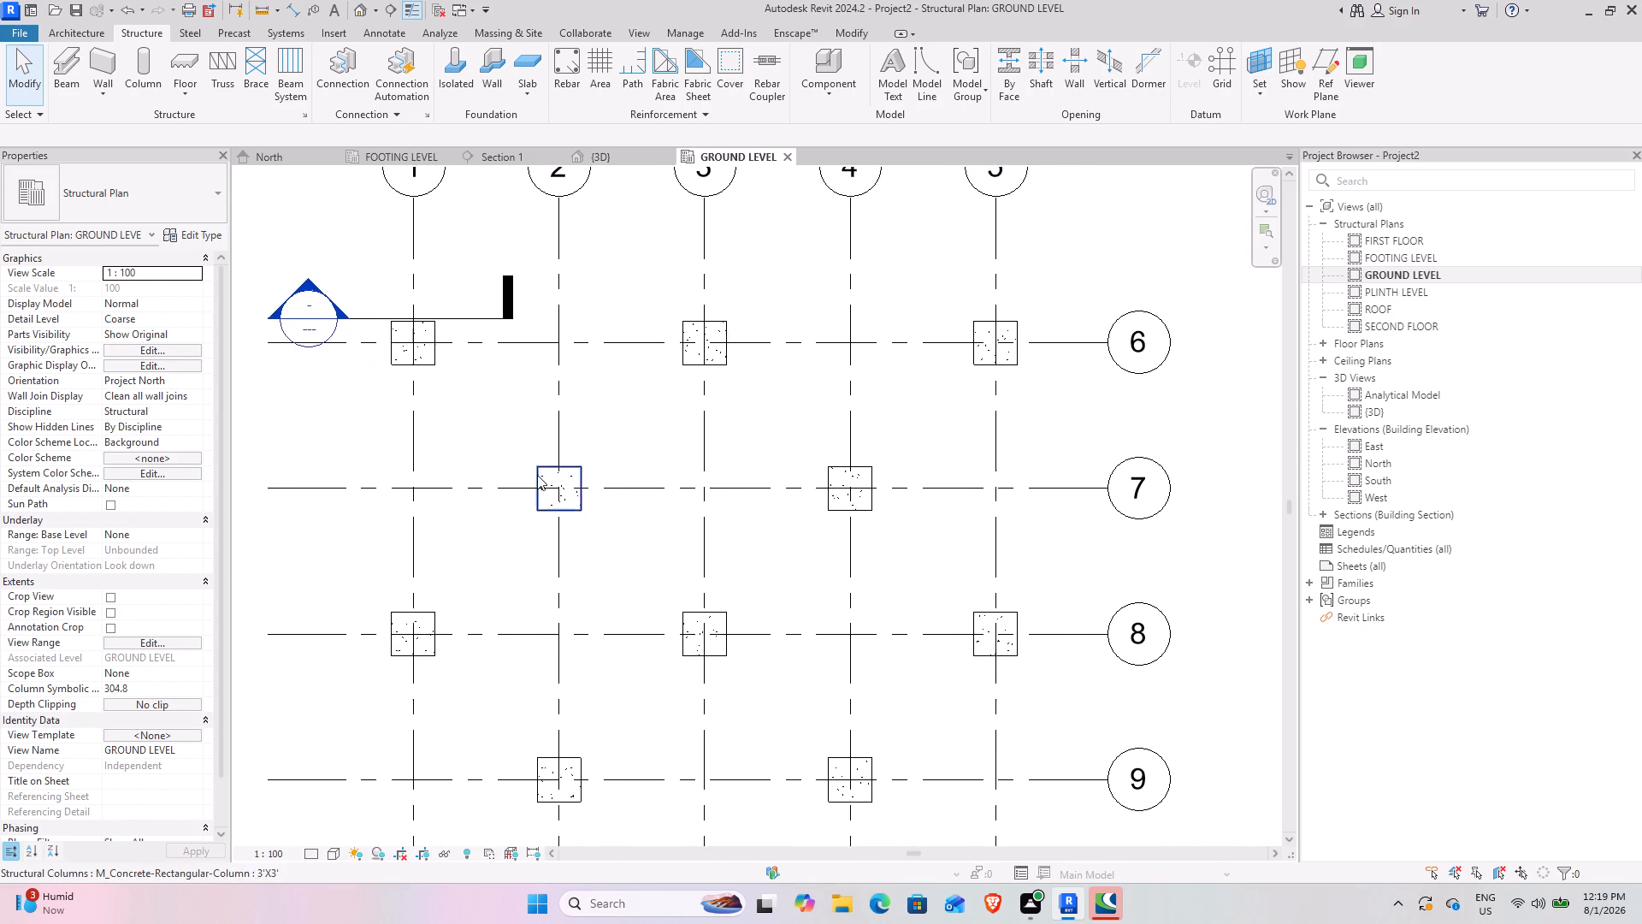
{"action": "scroll", "coordinate": [537, 475], "scroll_direction": "down", "scroll_amount": 2}
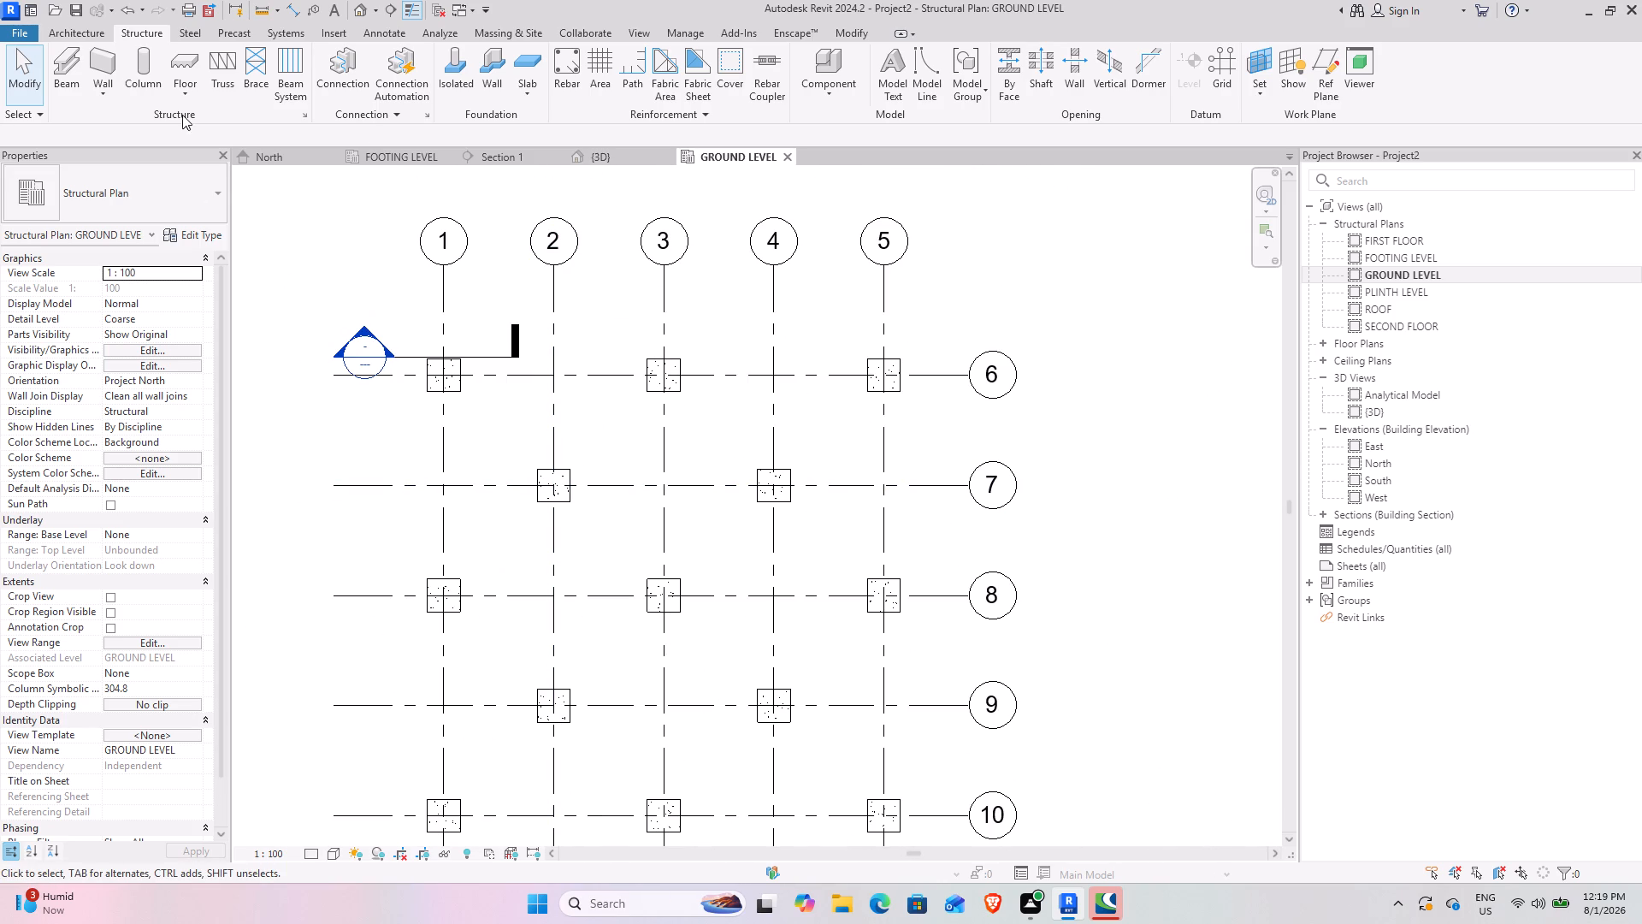
{"action": "left_click", "coordinate": [78, 71]}
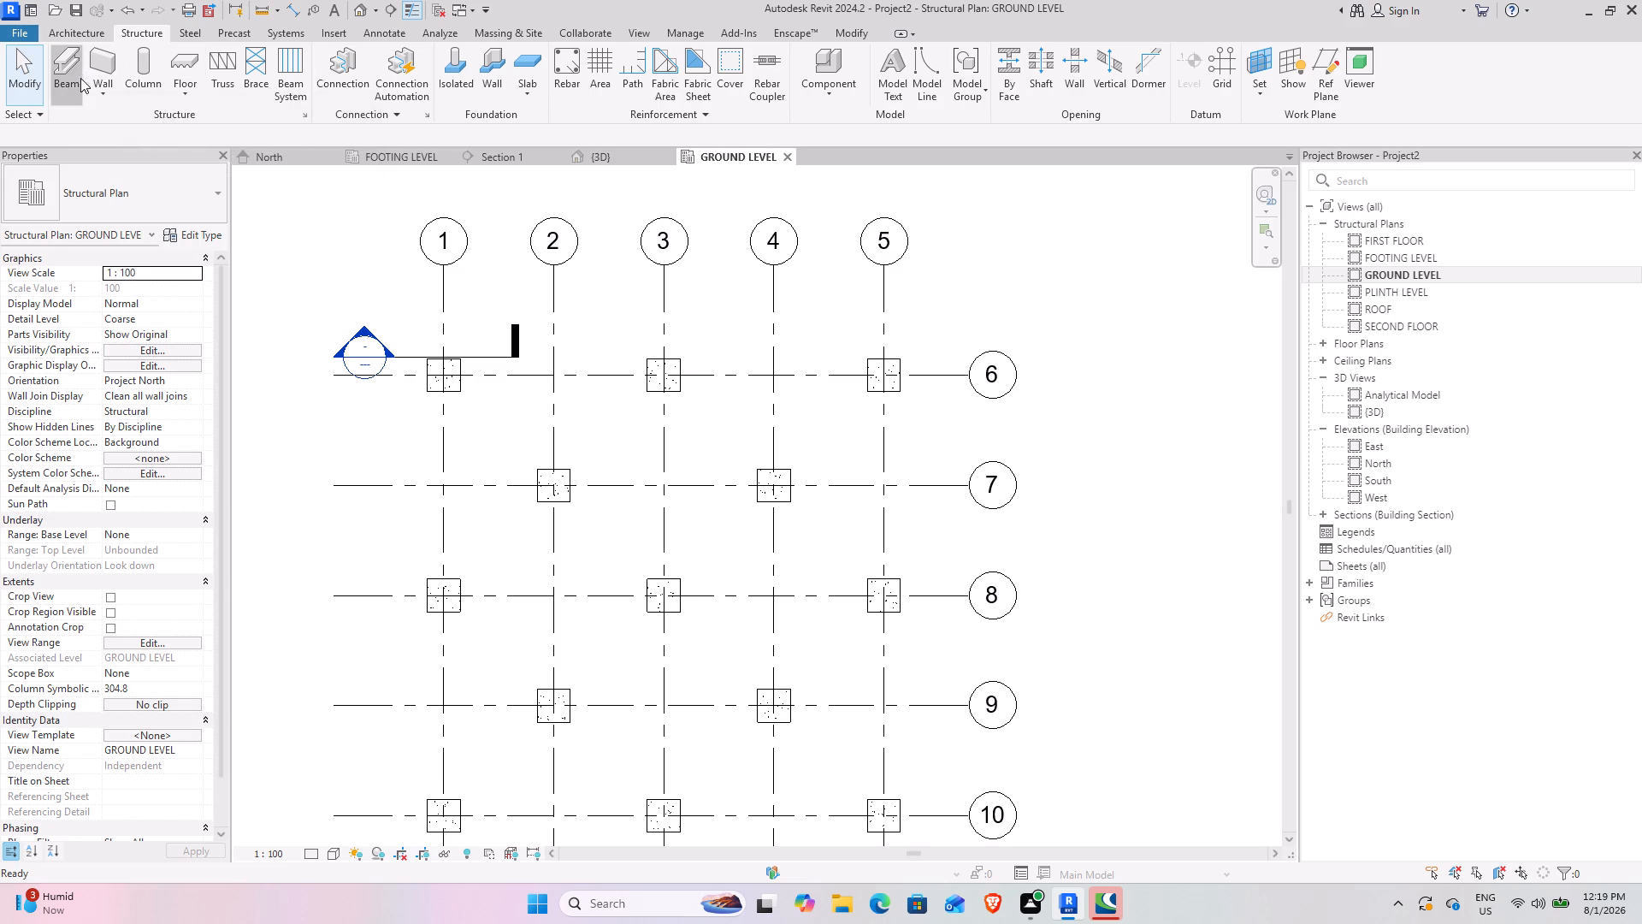
{"action": "left_click", "coordinate": [214, 181]}
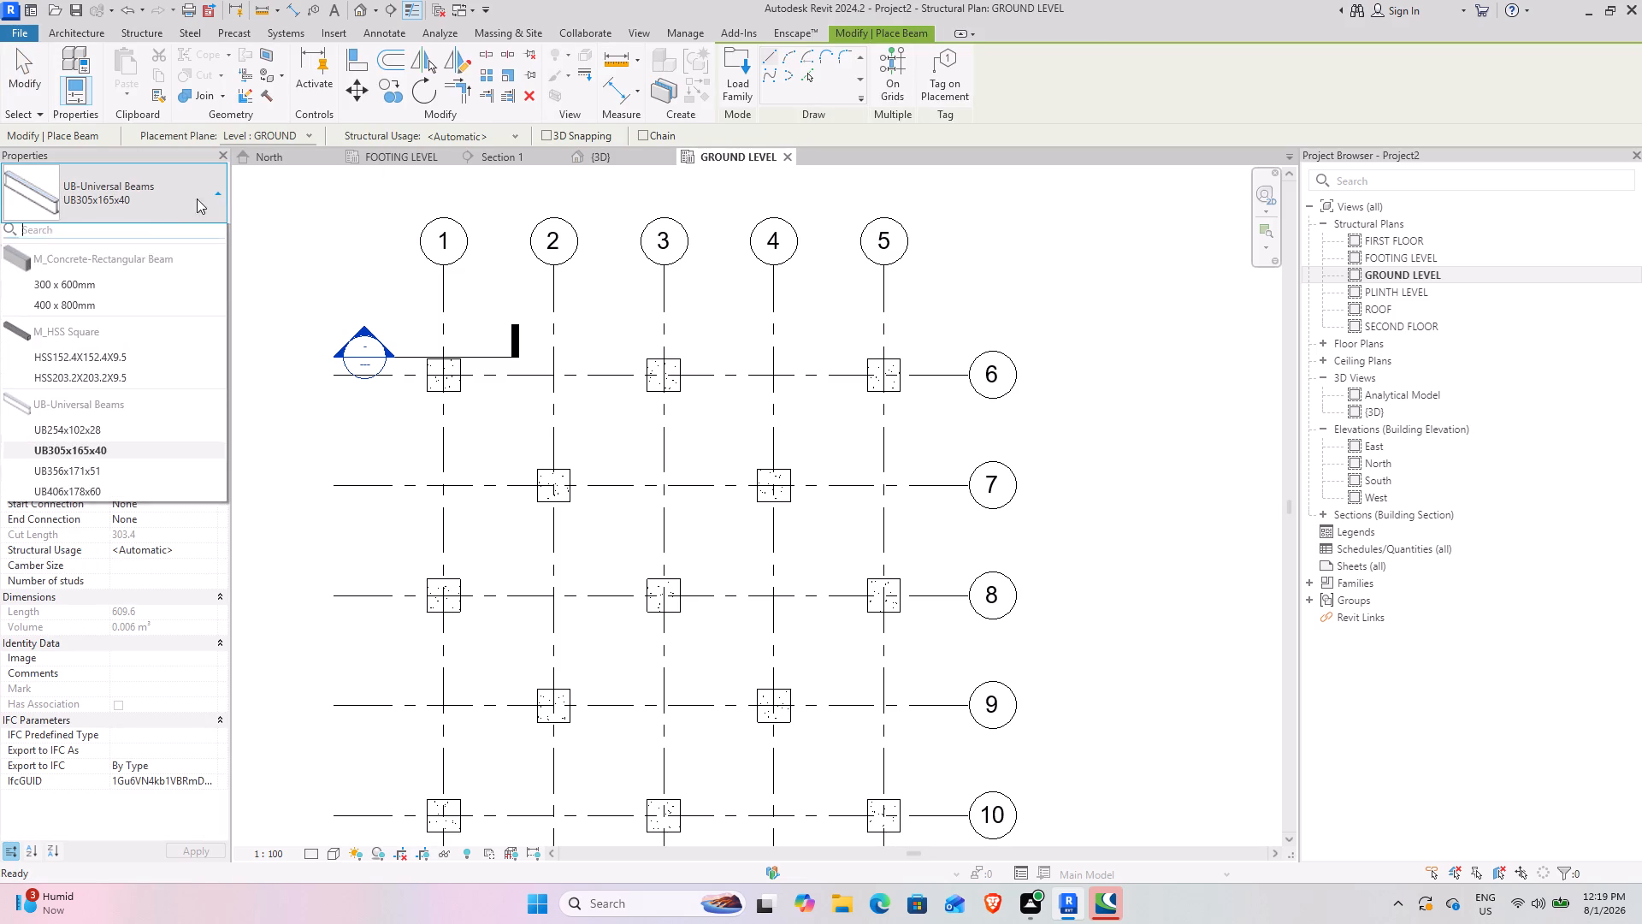
{"action": "left_click", "coordinate": [132, 299]}
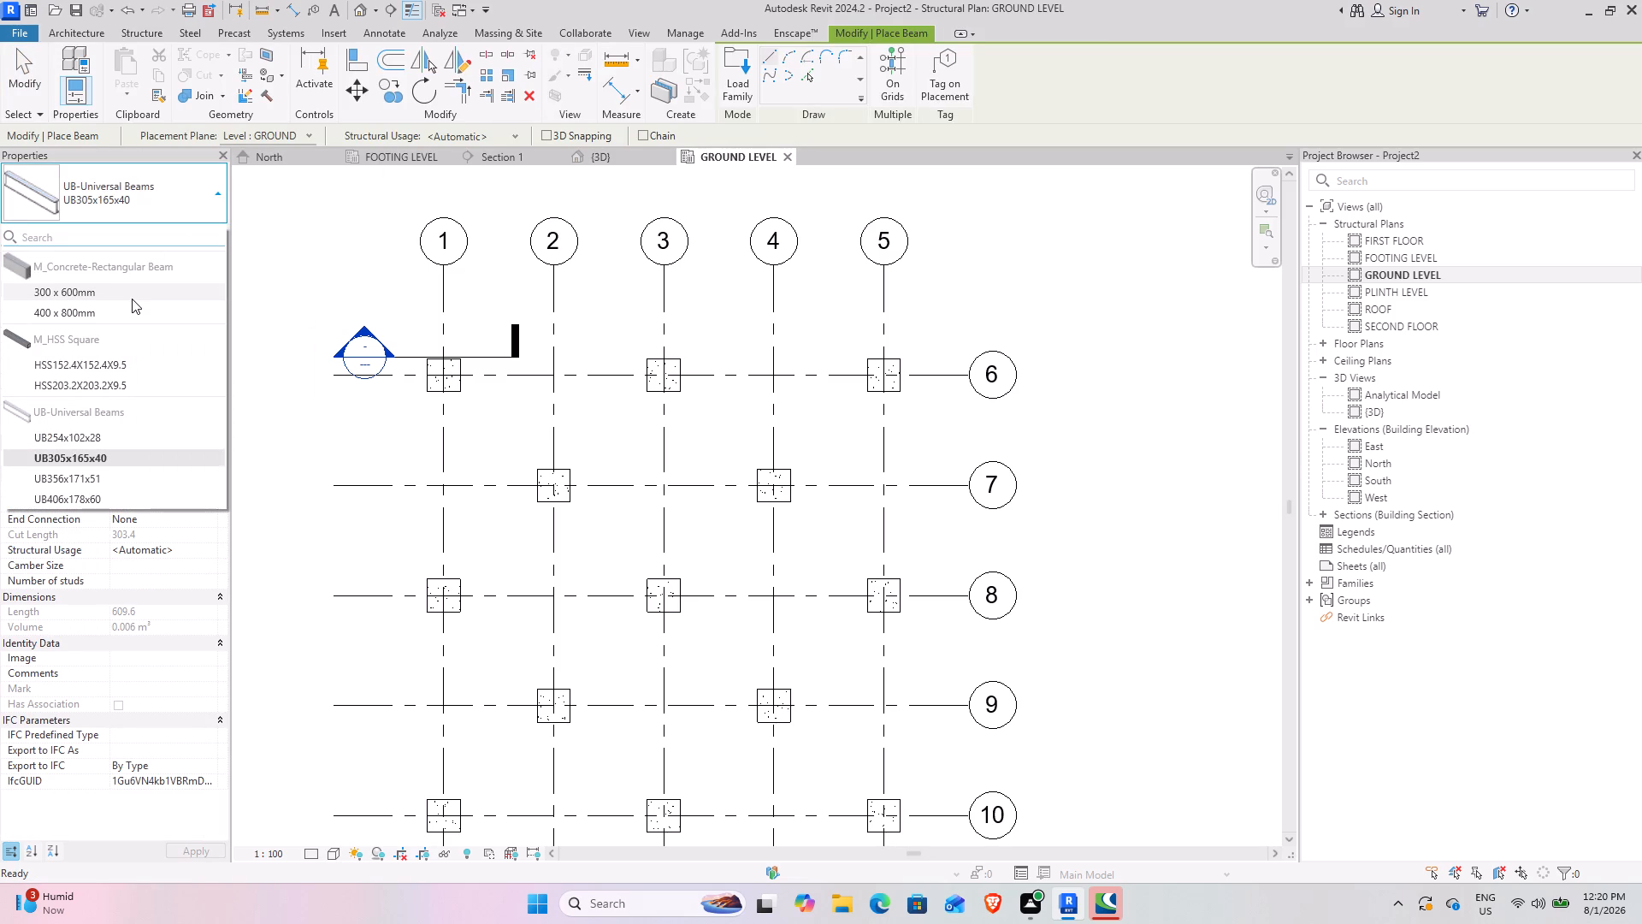
{"action": "left_click", "coordinate": [196, 234]}
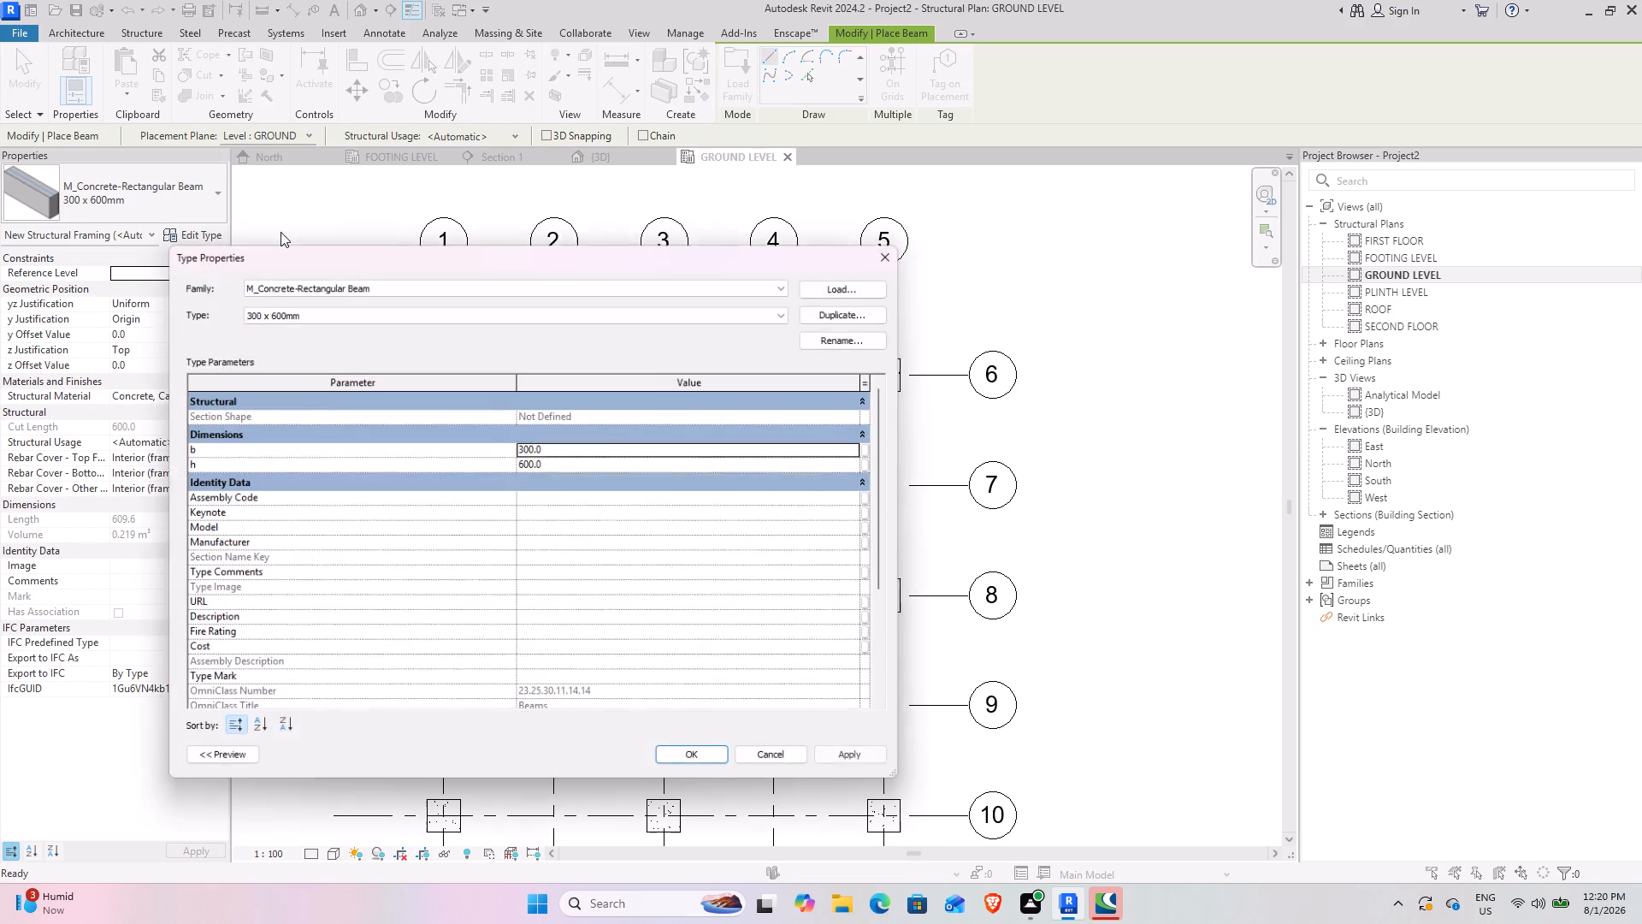
{"action": "left_click", "coordinate": [877, 313]}
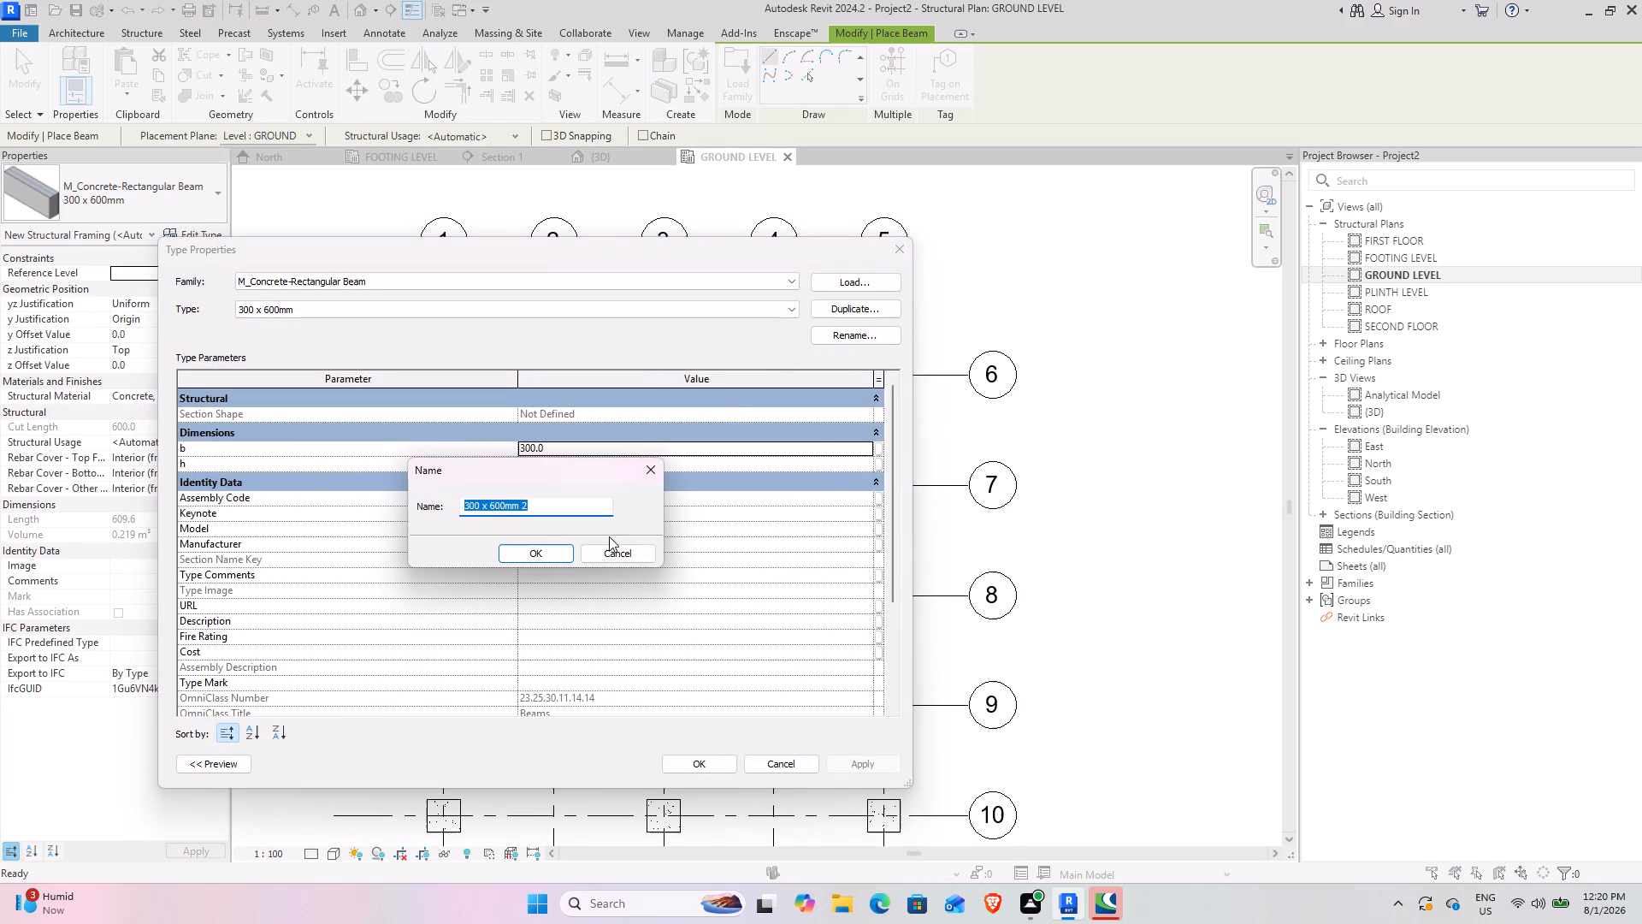
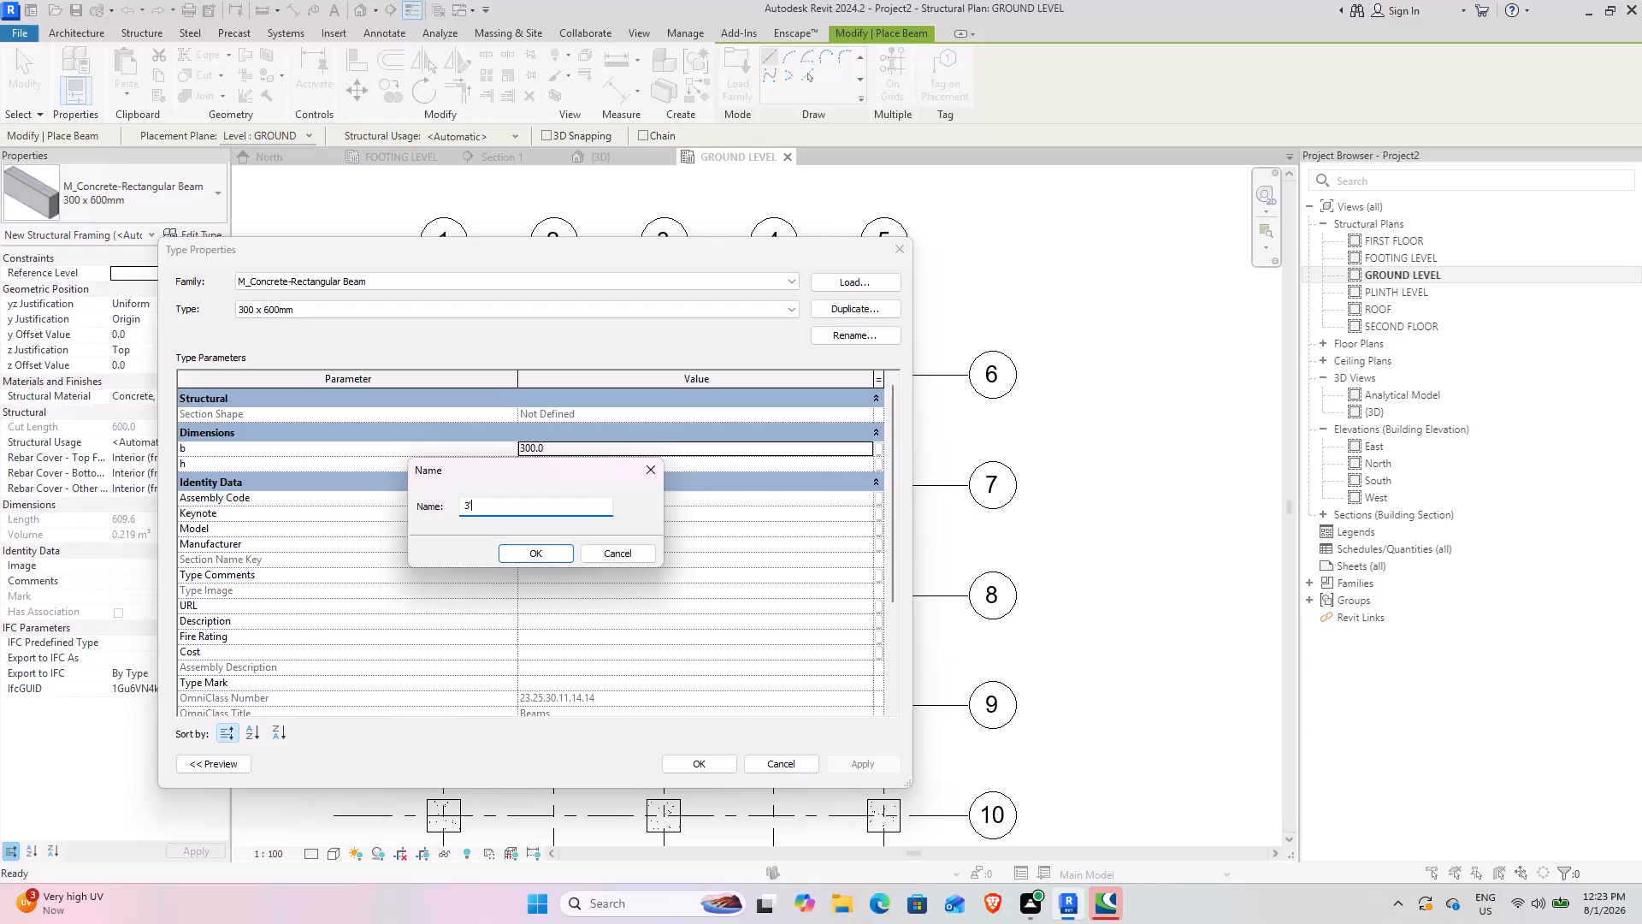
Finish duplicating the rectangular concrete beam type and name the new type 3'X2'.
{"action": "key", "text": "Return"}
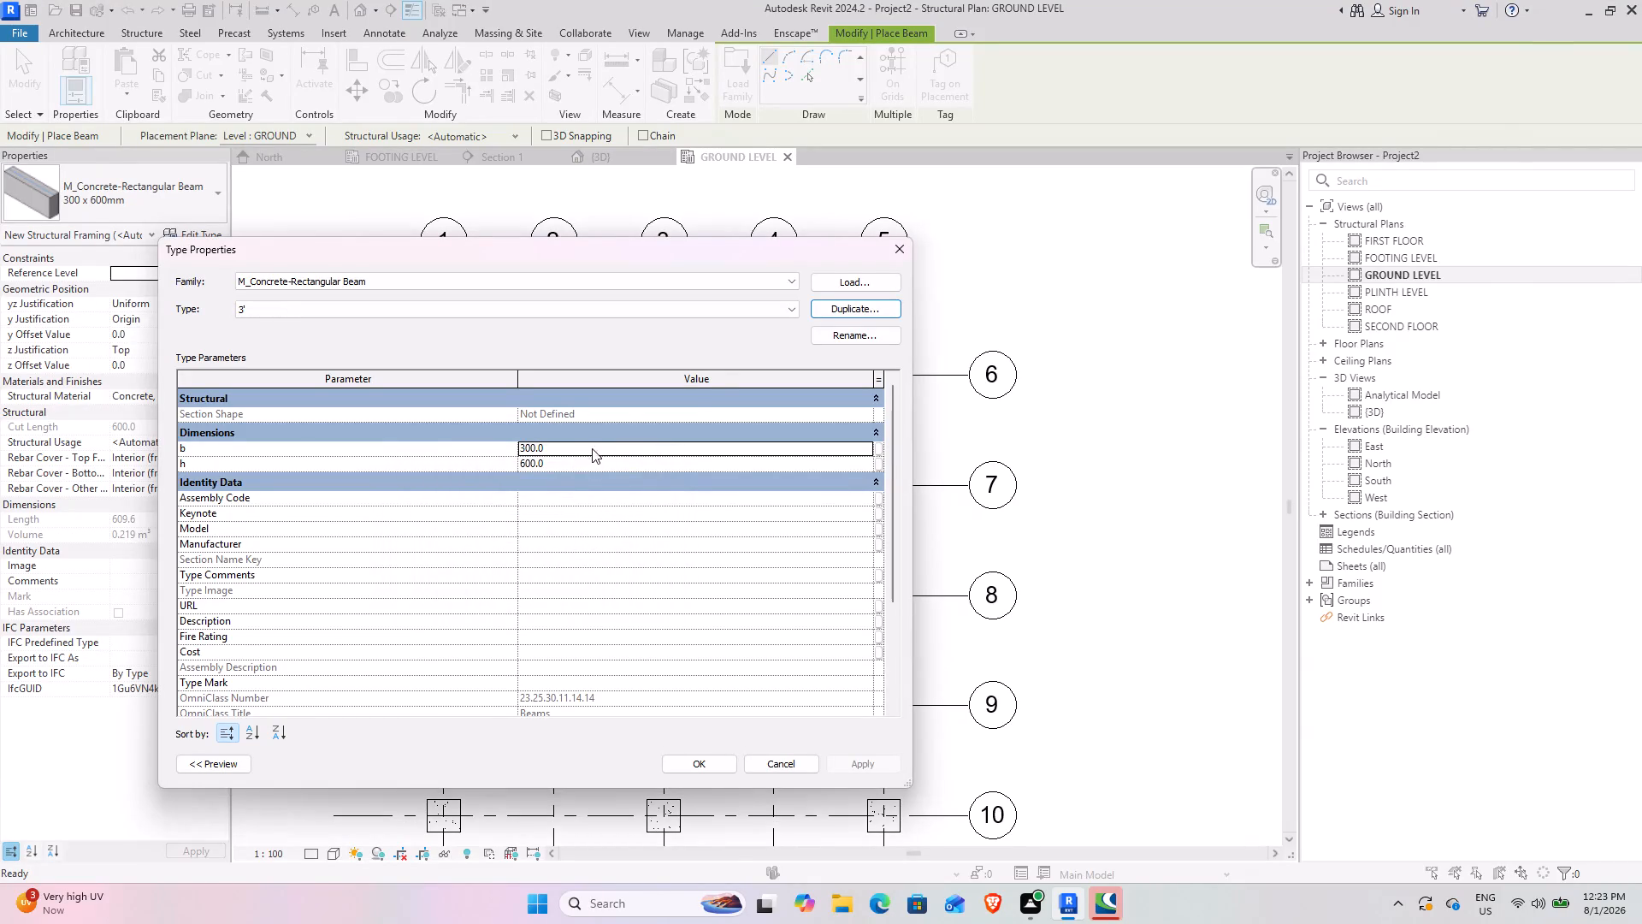
{"action": "left_click", "coordinate": [844, 335]}
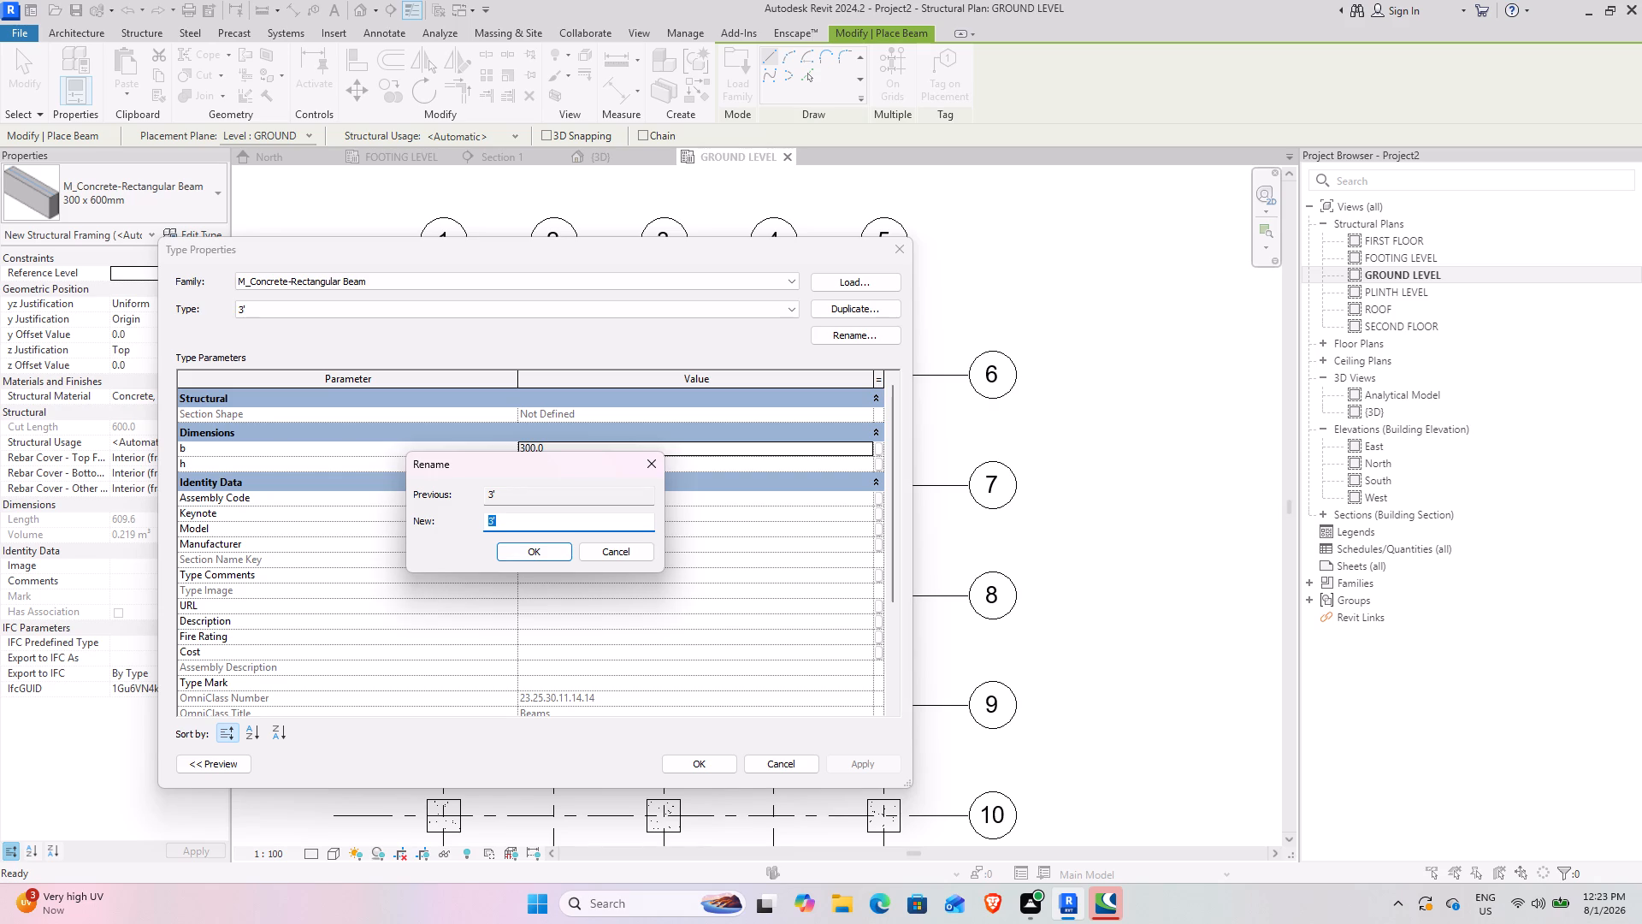
{"action": "left_click", "coordinate": [522, 529]}
{"action": "key", "text": "x"}
{"action": "type", "text": "2'"}
{"action": "key", "text": "Return"}
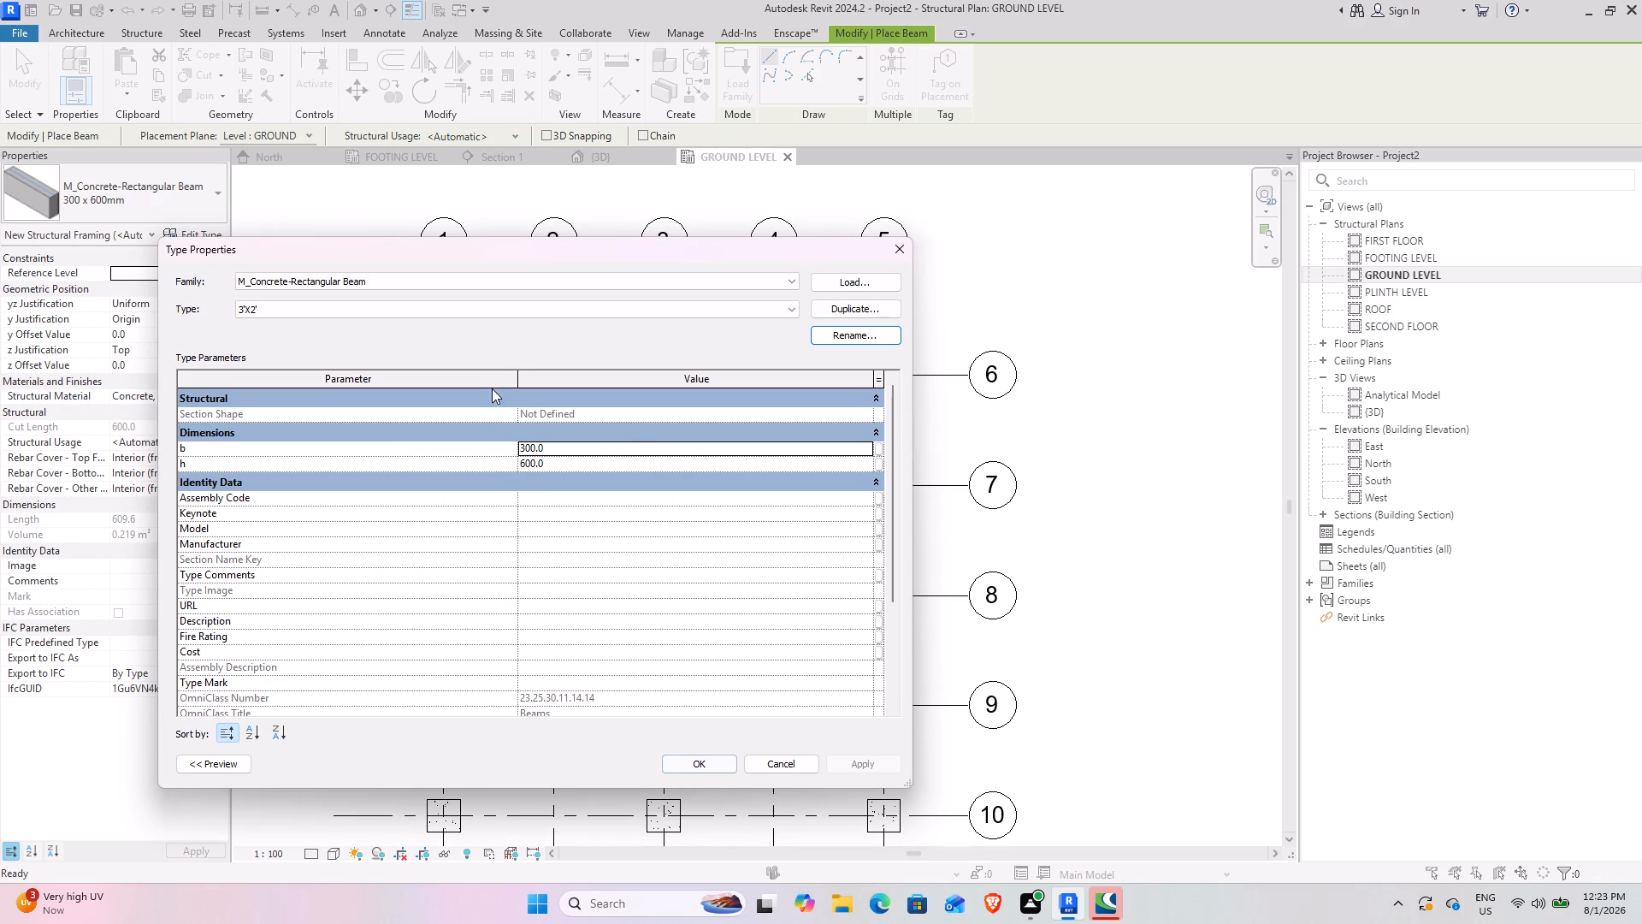
Set the 3'X2' beam type's width b to 3' and height h to 2', and apply the type changes.
{"action": "left_click", "coordinate": [566, 445]}
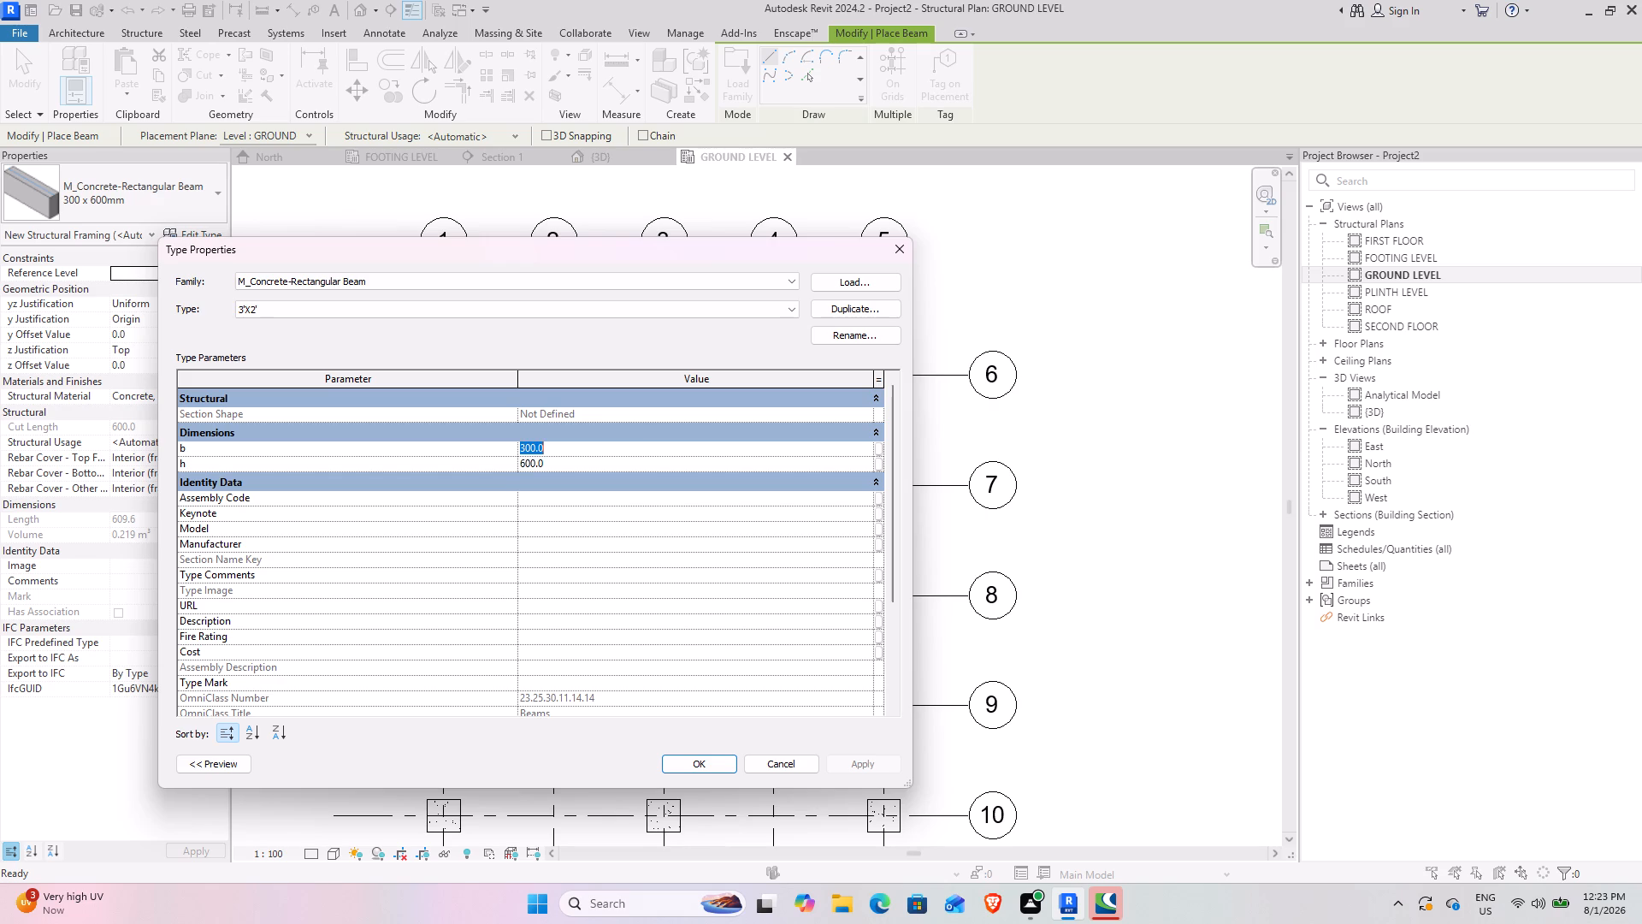
{"action": "type", "text": "3'"}
{"action": "key", "text": "Return"}
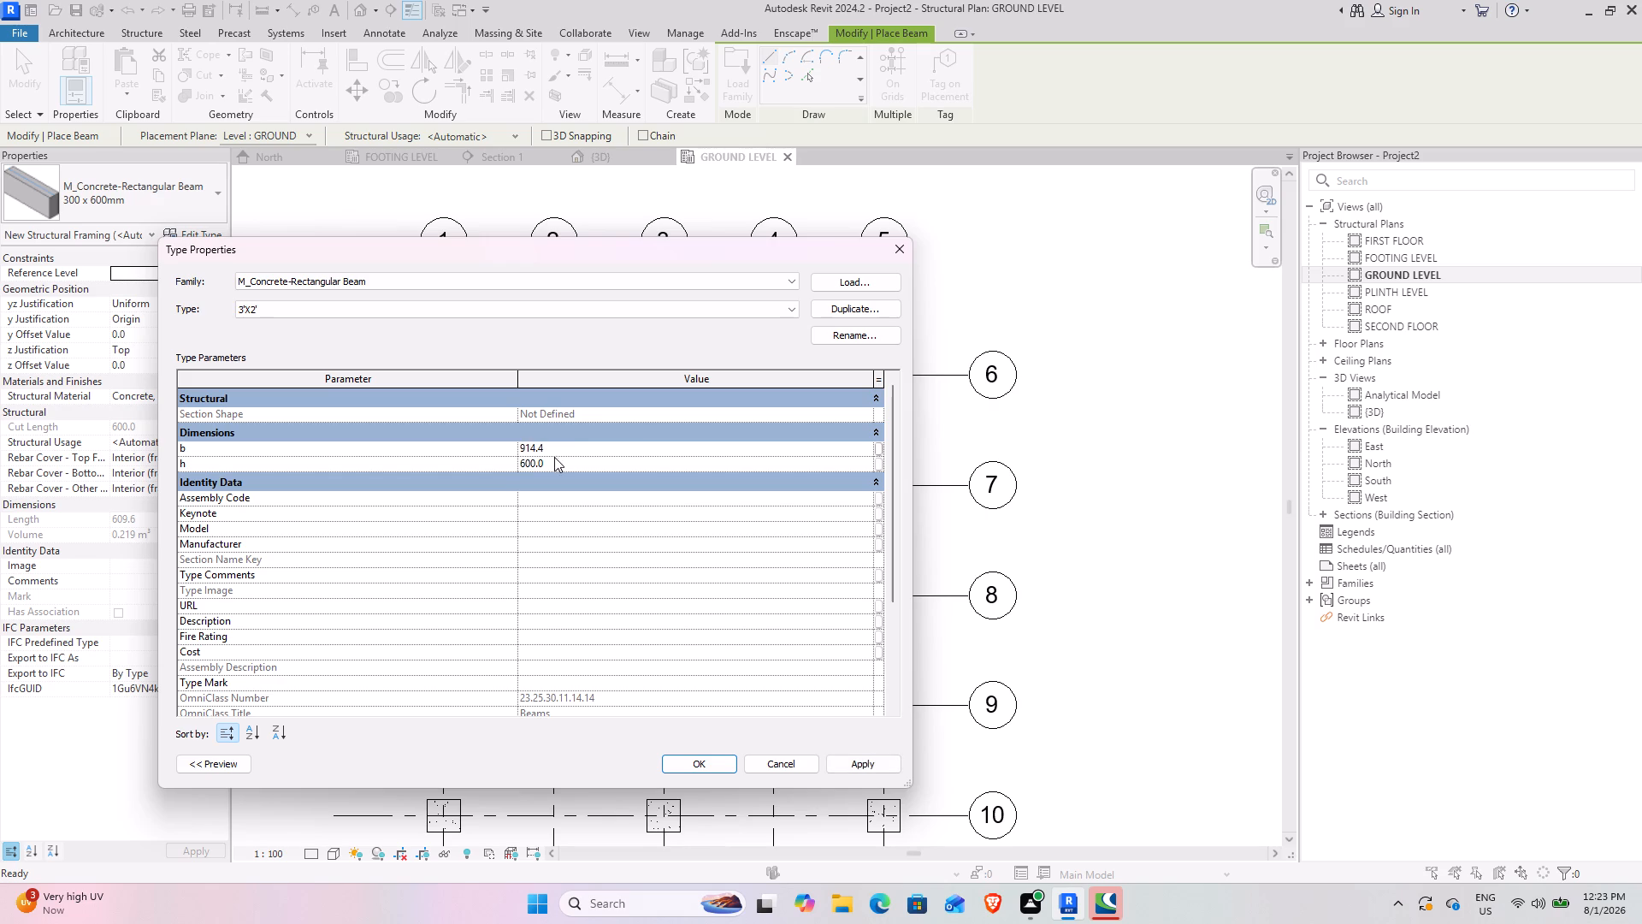
{"action": "left_click", "coordinate": [554, 458]}
{"action": "type", "text": "2'"}
{"action": "key", "text": "Return"}
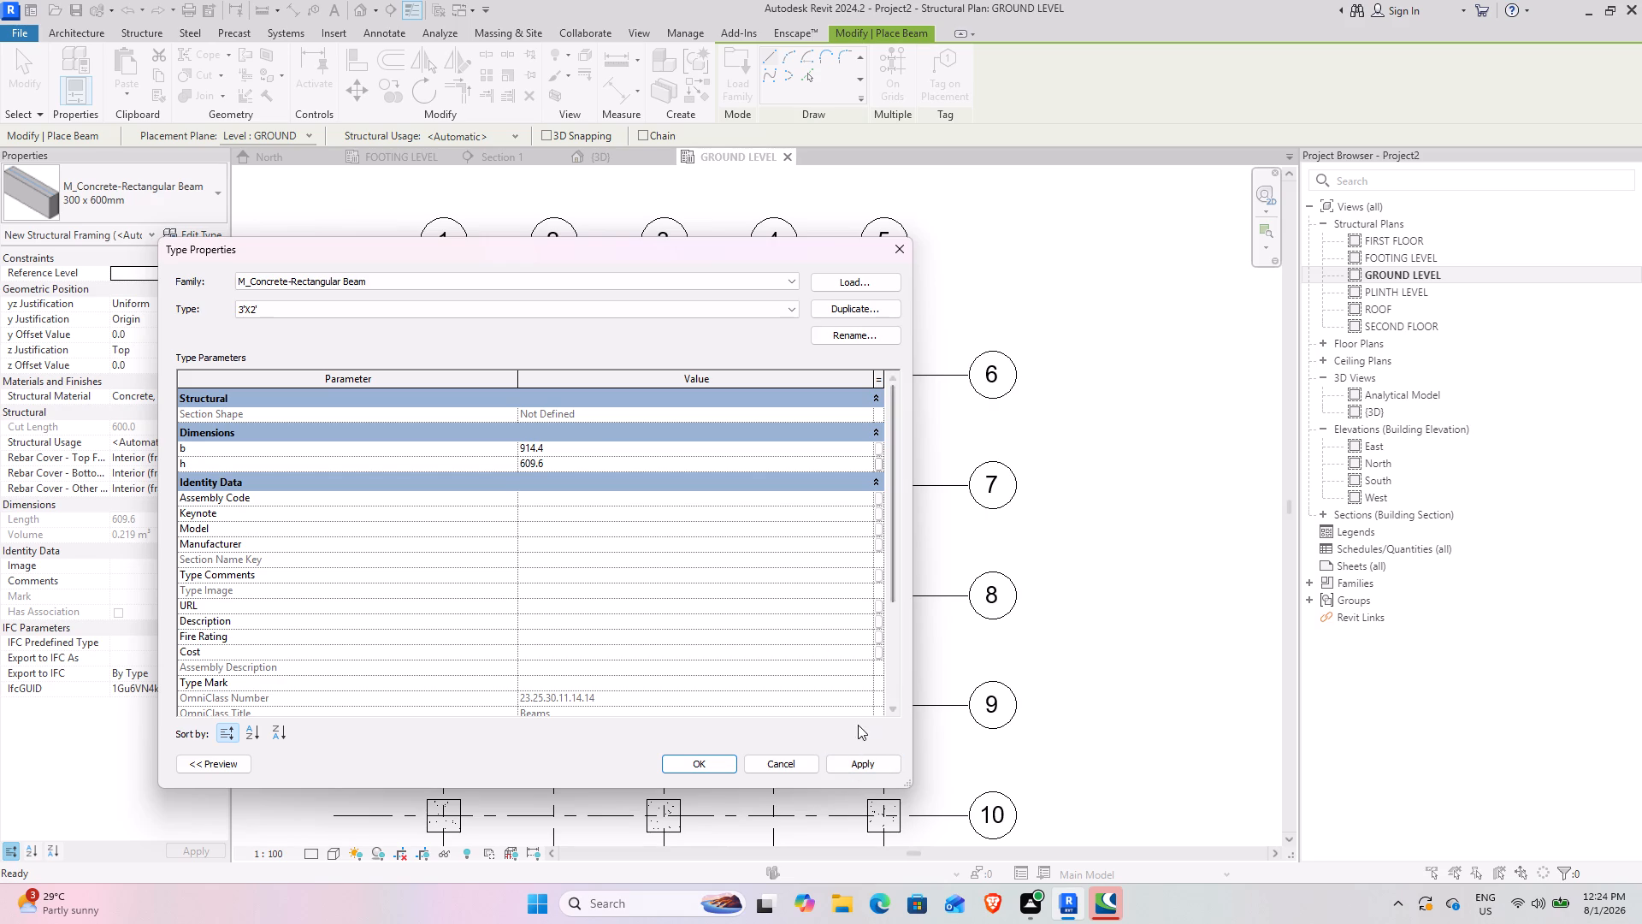
{"action": "left_click", "coordinate": [861, 767]}
{"action": "left_click", "coordinate": [708, 769]}
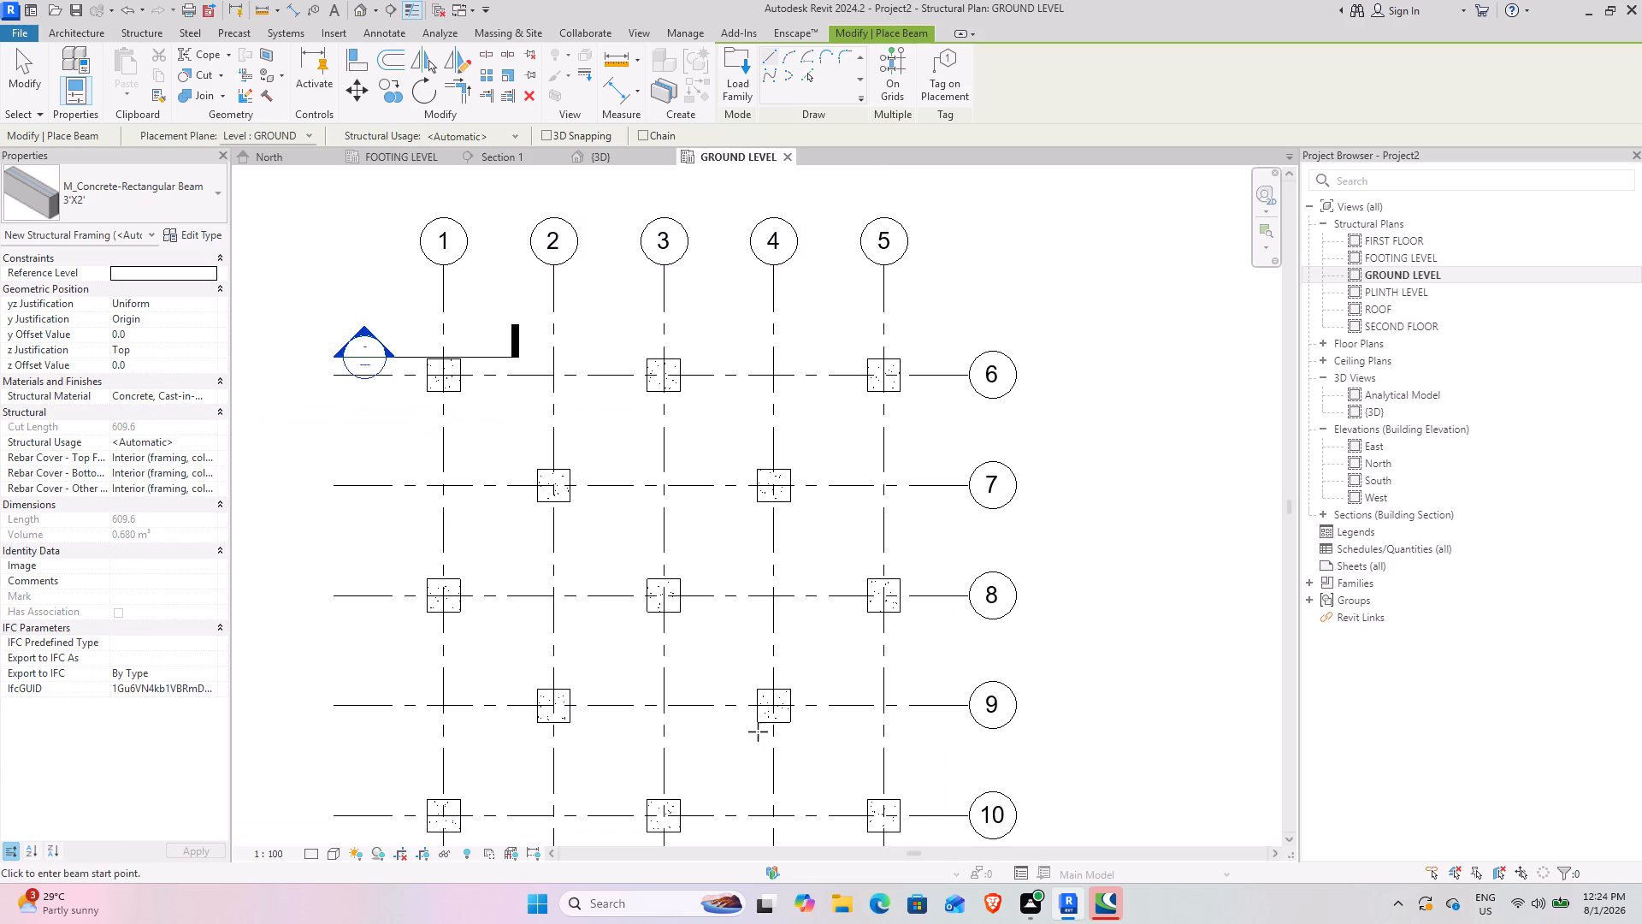
Place two 3'X2' beams along grid 6 between column centres, spanning grids 1 to 3 and grids 3 to 5.
{"action": "scroll", "coordinate": [774, 702], "scroll_direction": "down", "scroll_amount": 3}
{"action": "middle_click_drag", "start_coordinate": [747, 725], "coordinate": [693, 649]}
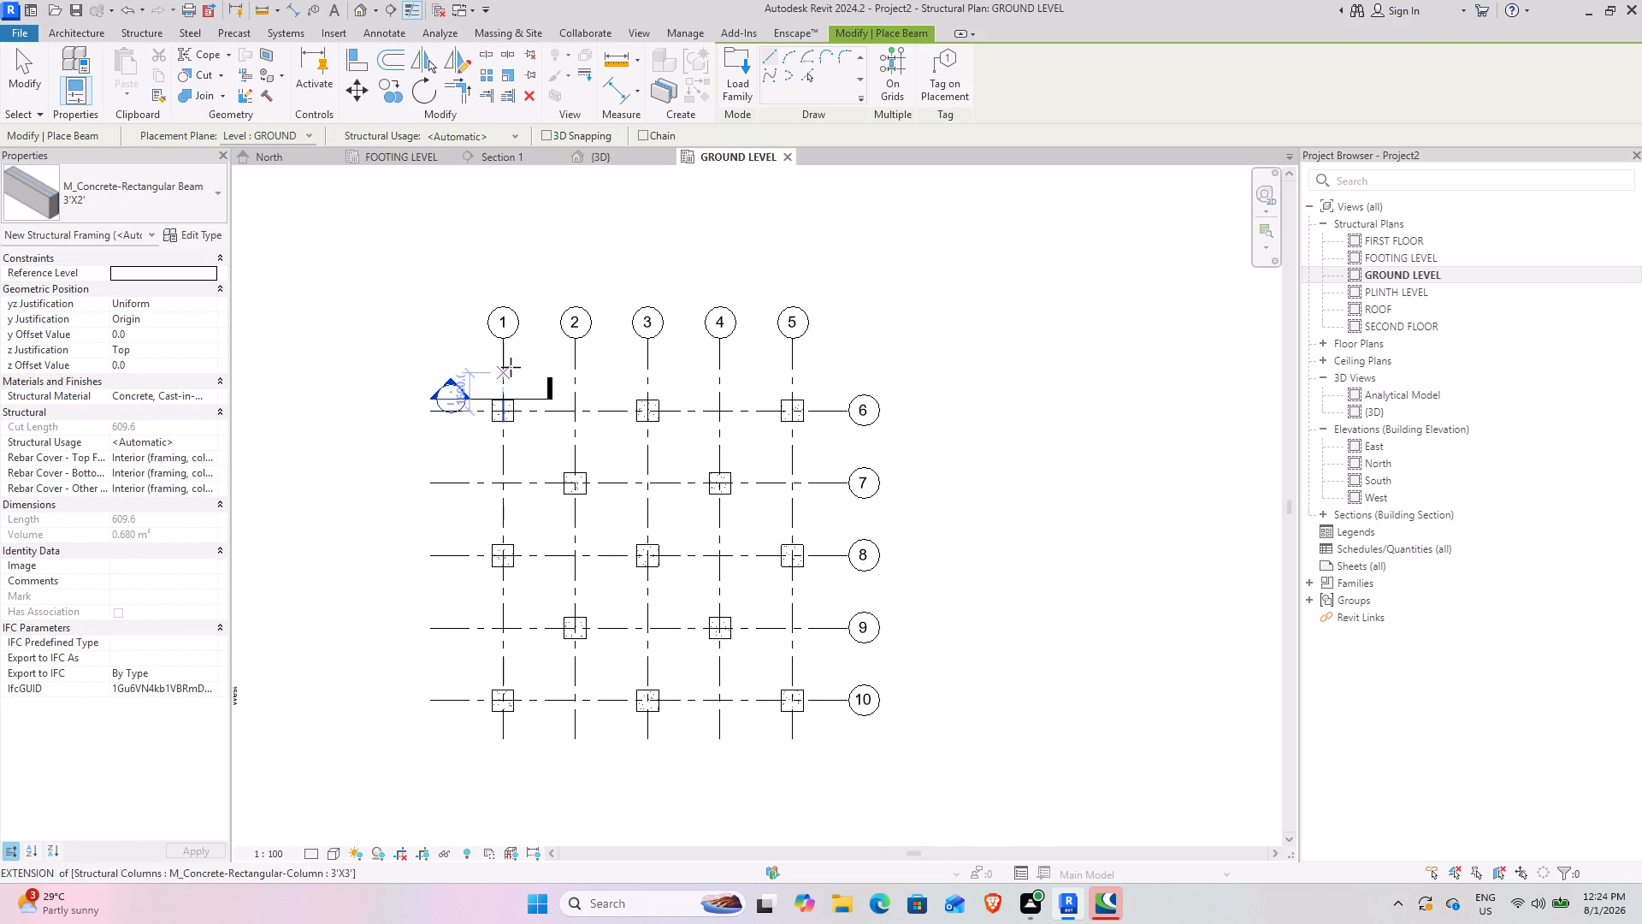
{"action": "scroll", "coordinate": [510, 400], "scroll_direction": "up", "scroll_amount": 13}
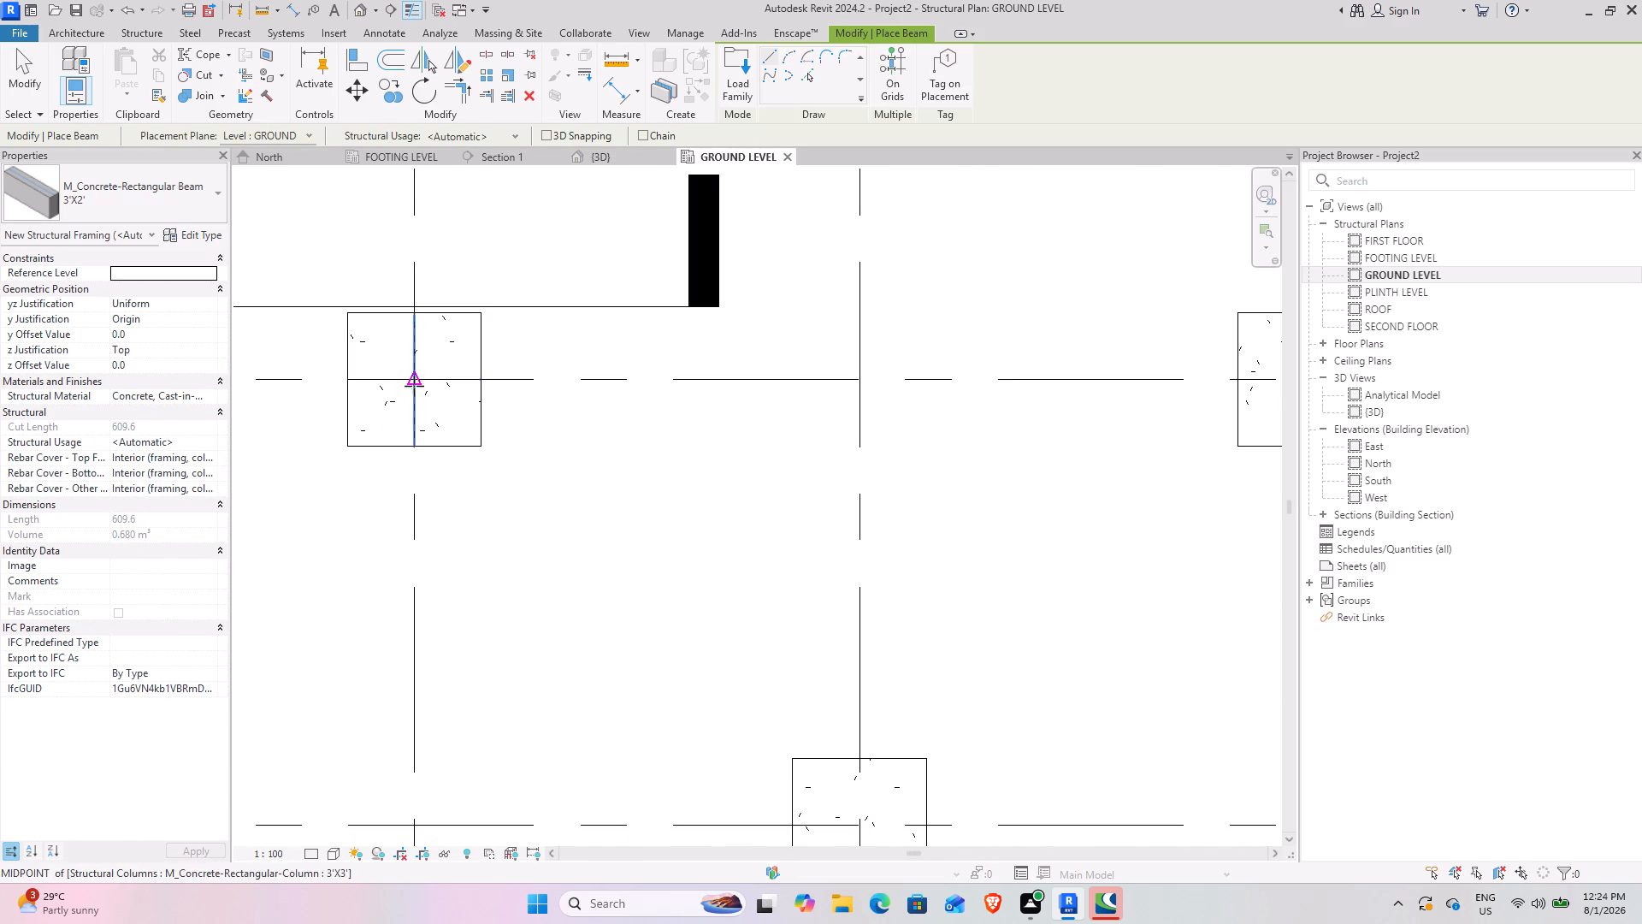
{"action": "left_click", "coordinate": [411, 380]}
{"action": "scroll", "coordinate": [966, 428], "scroll_direction": "down", "scroll_amount": 3}
{"action": "middle_click_drag", "start_coordinate": [1049, 386], "coordinate": [771, 428]}
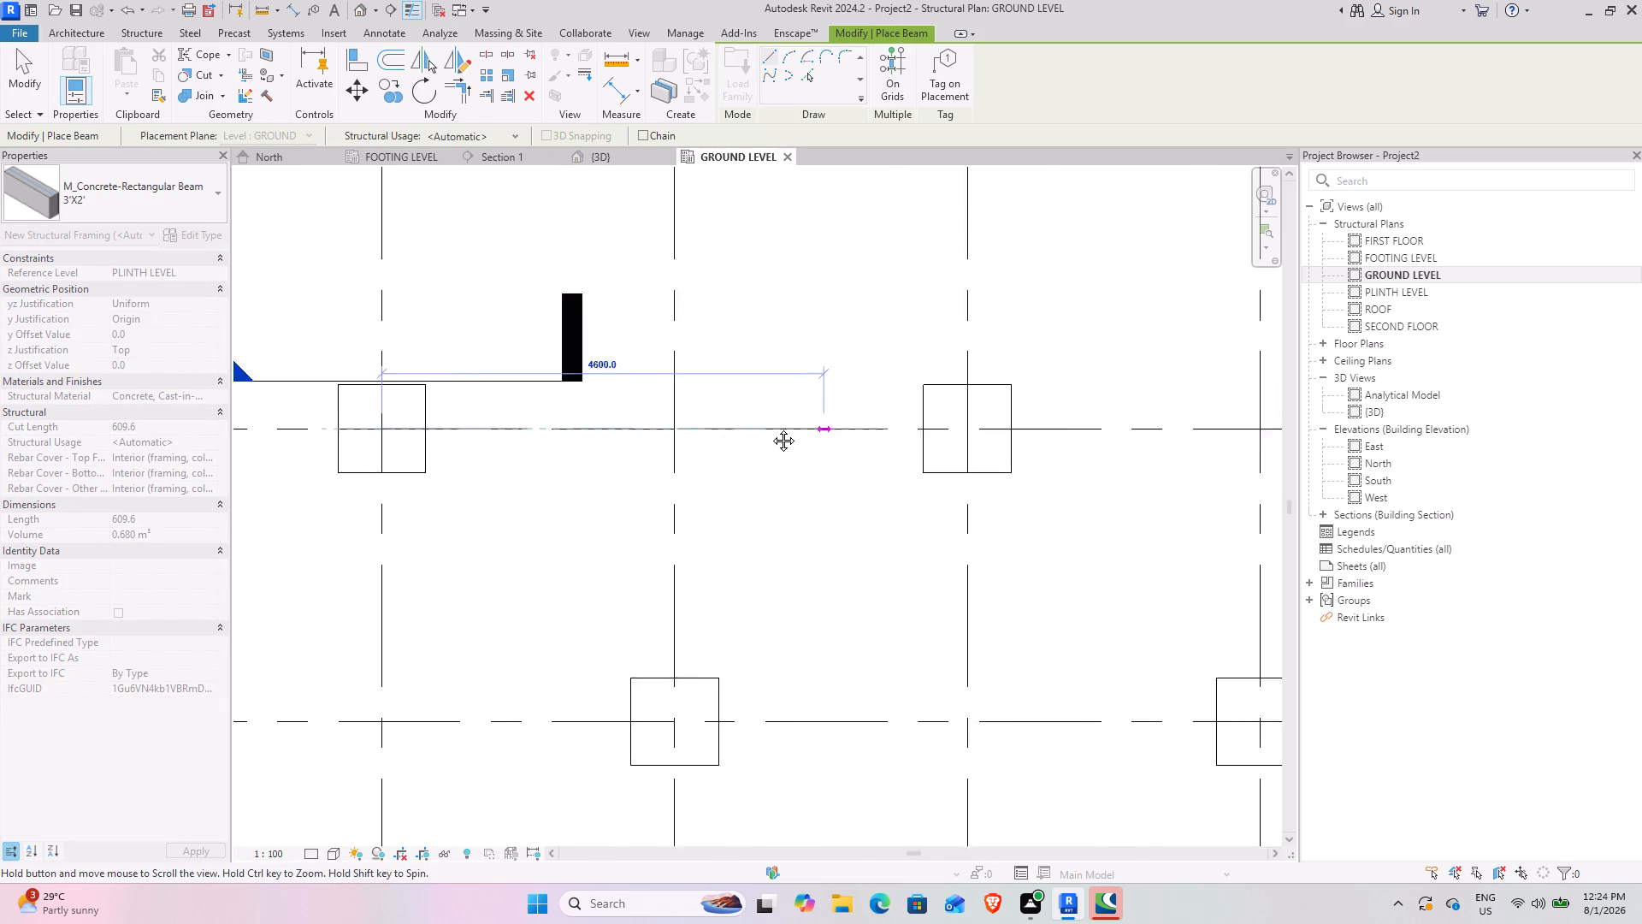
{"action": "middle_click_drag", "start_coordinate": [771, 428], "coordinate": [691, 444]}
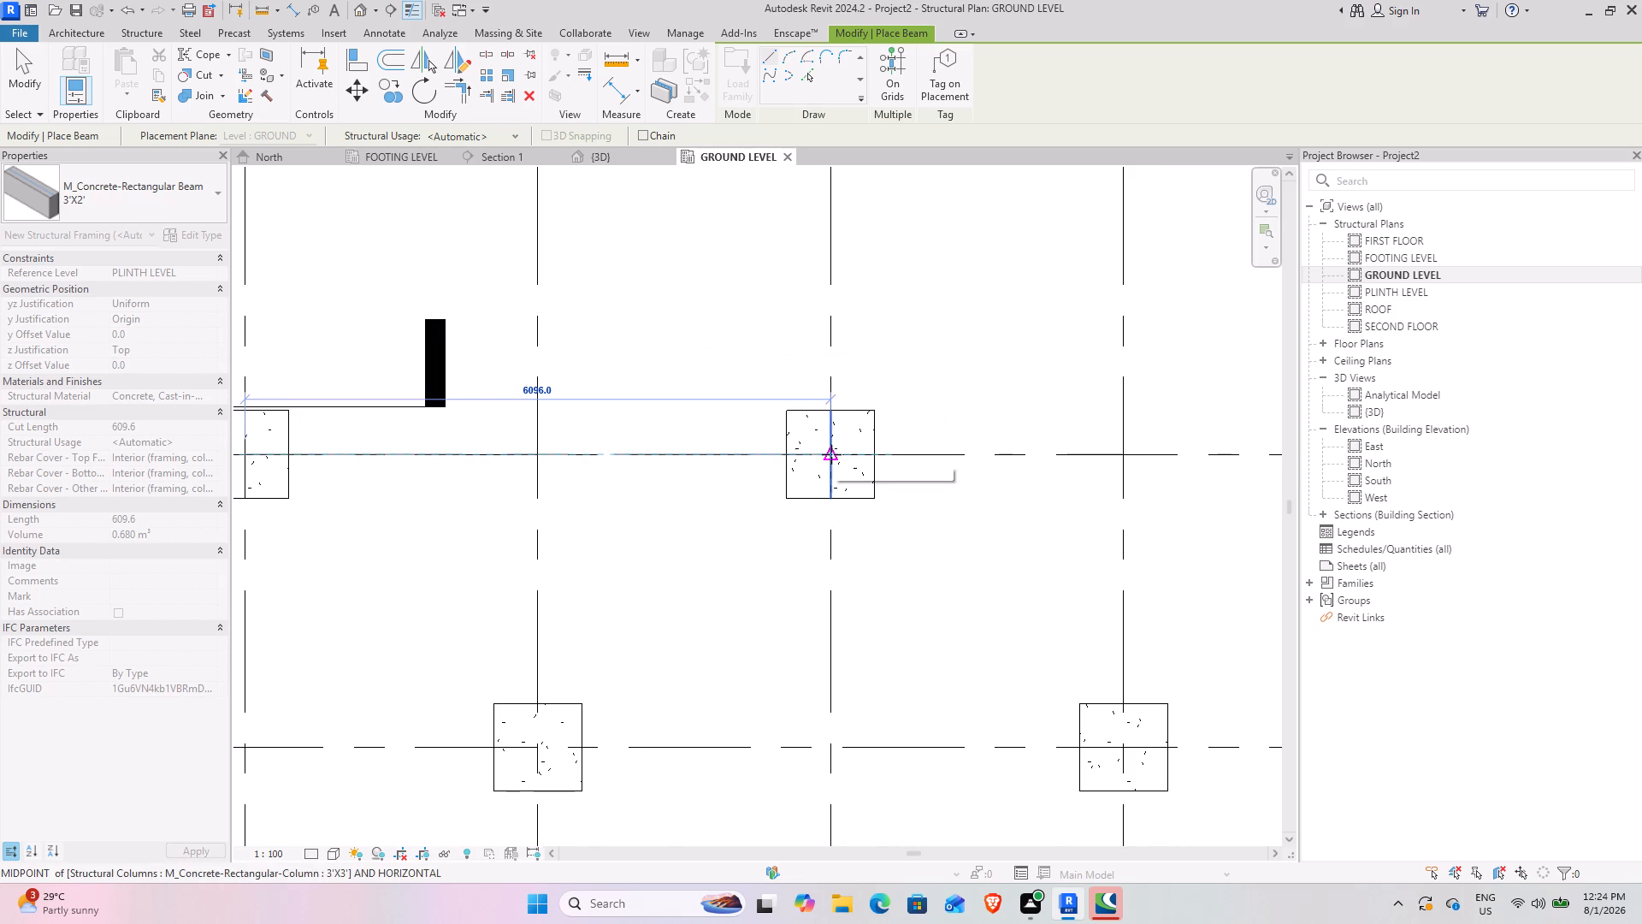
{"action": "scroll", "coordinate": [1017, 456], "scroll_direction": "down", "scroll_amount": 4}
{"action": "middle_click_drag", "start_coordinate": [1033, 461], "coordinate": [634, 530]}
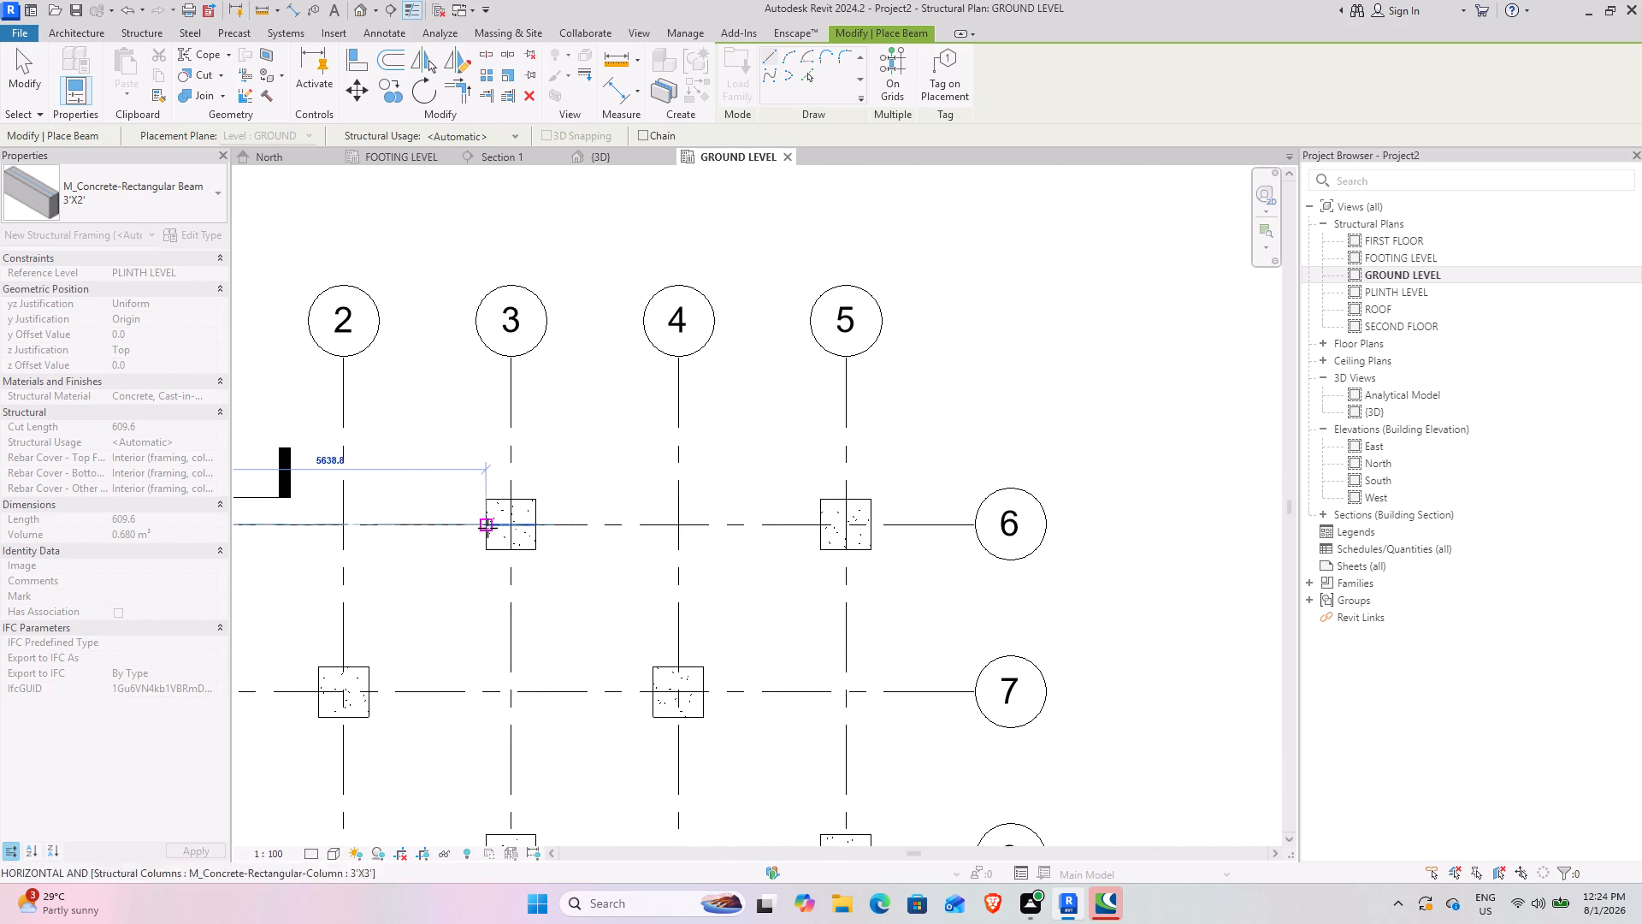
{"action": "left_click", "coordinate": [509, 527]}
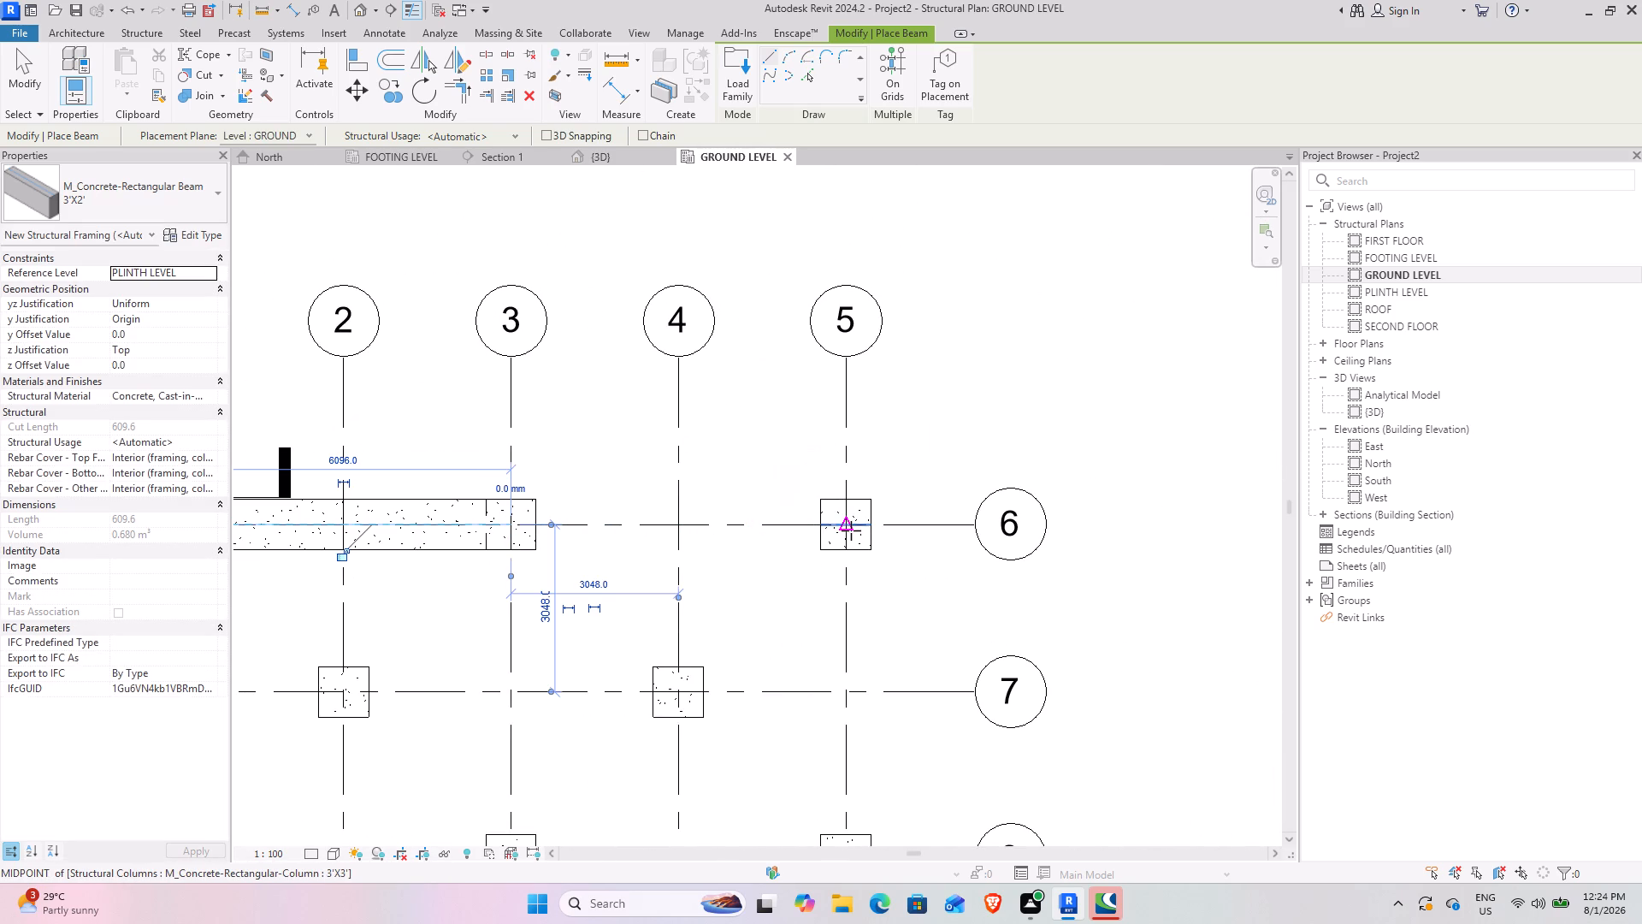
{"action": "left_click", "coordinate": [841, 524]}
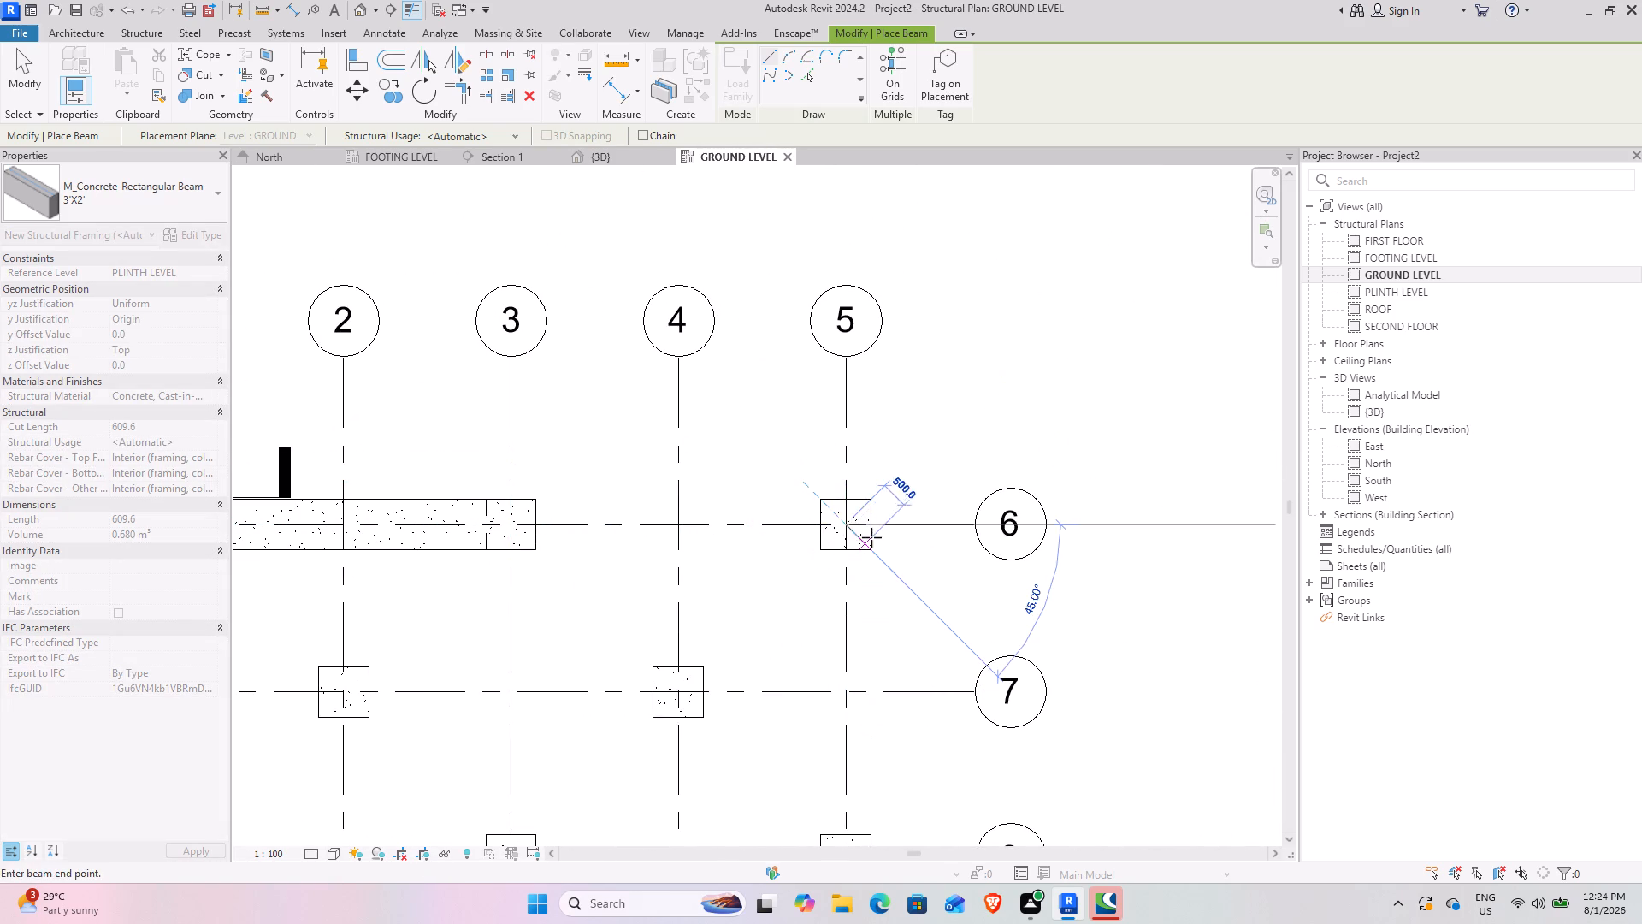
{"action": "left_click", "coordinate": [514, 522]}
Complete the perimeter with full-length 3'X2' beams along grids 5, 10 and 1, joining at the corner column centres.
{"action": "scroll", "coordinate": [824, 690], "scroll_direction": "down", "scroll_amount": 1}
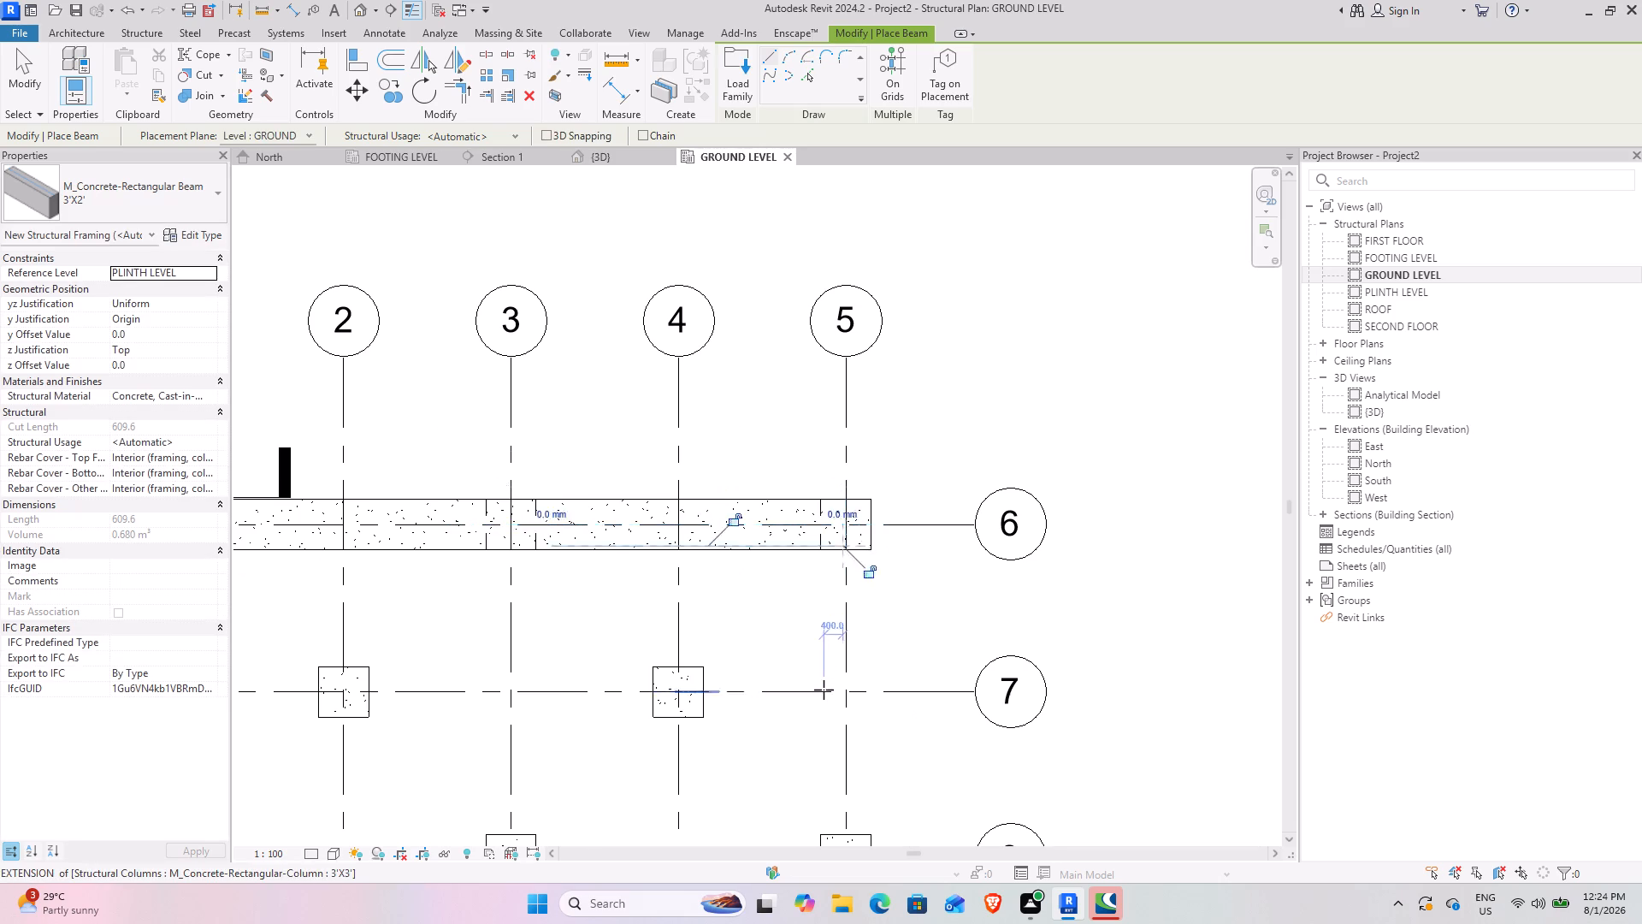
{"action": "scroll", "coordinate": [824, 690], "scroll_direction": "down", "scroll_amount": 2}
{"action": "middle_click_drag", "start_coordinate": [789, 731], "coordinate": [683, 470]}
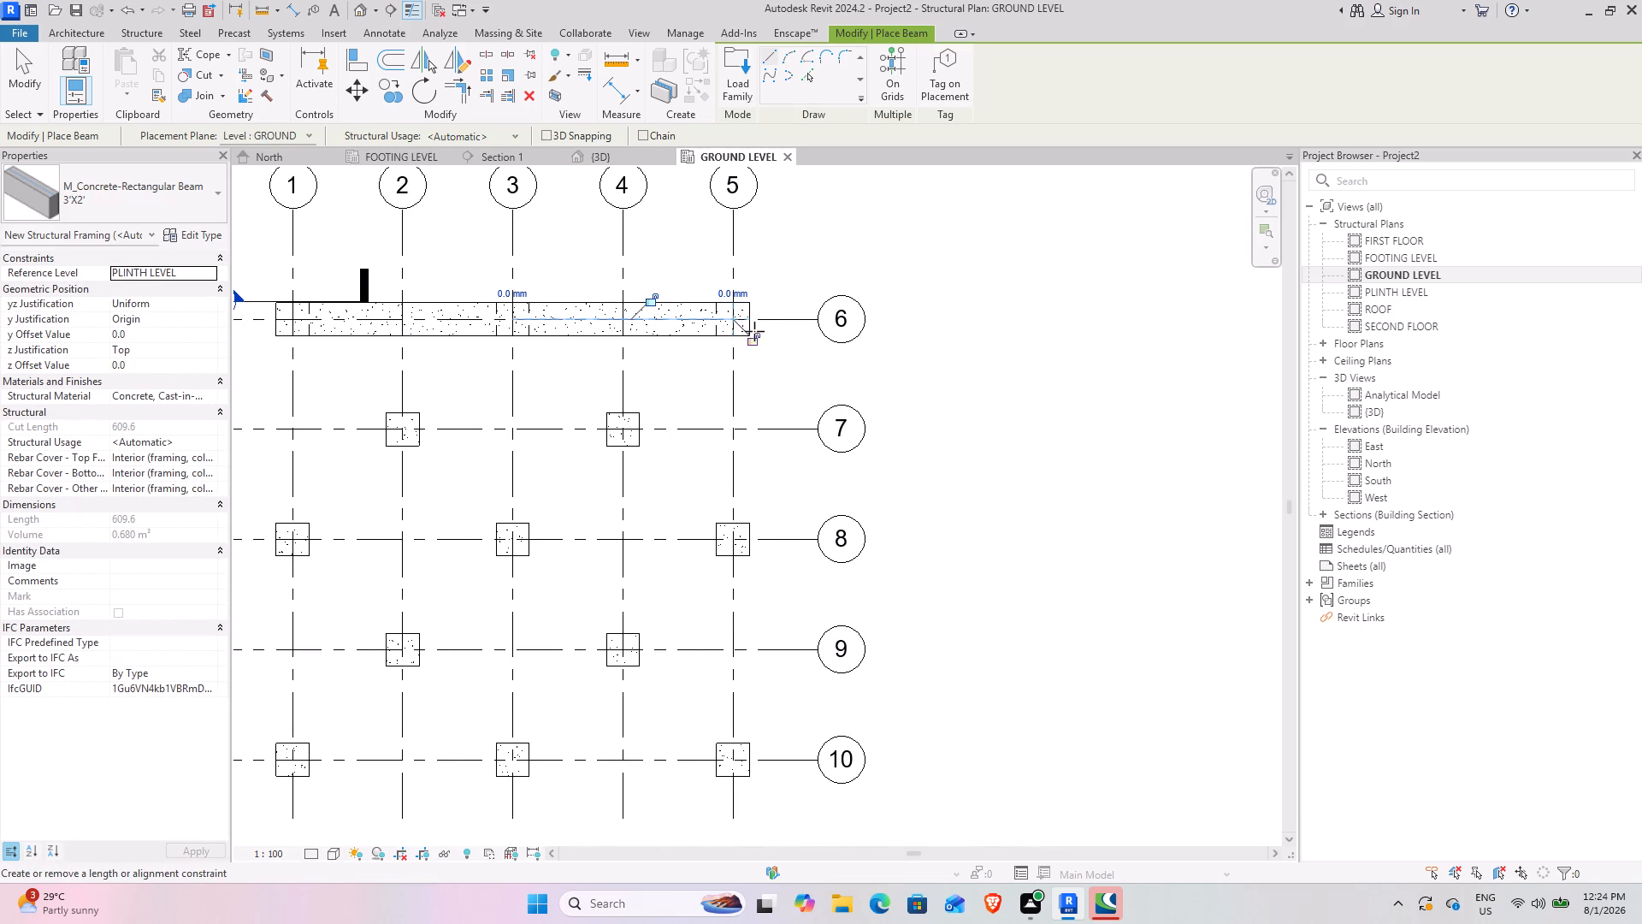
{"action": "left_click", "coordinate": [729, 757]}
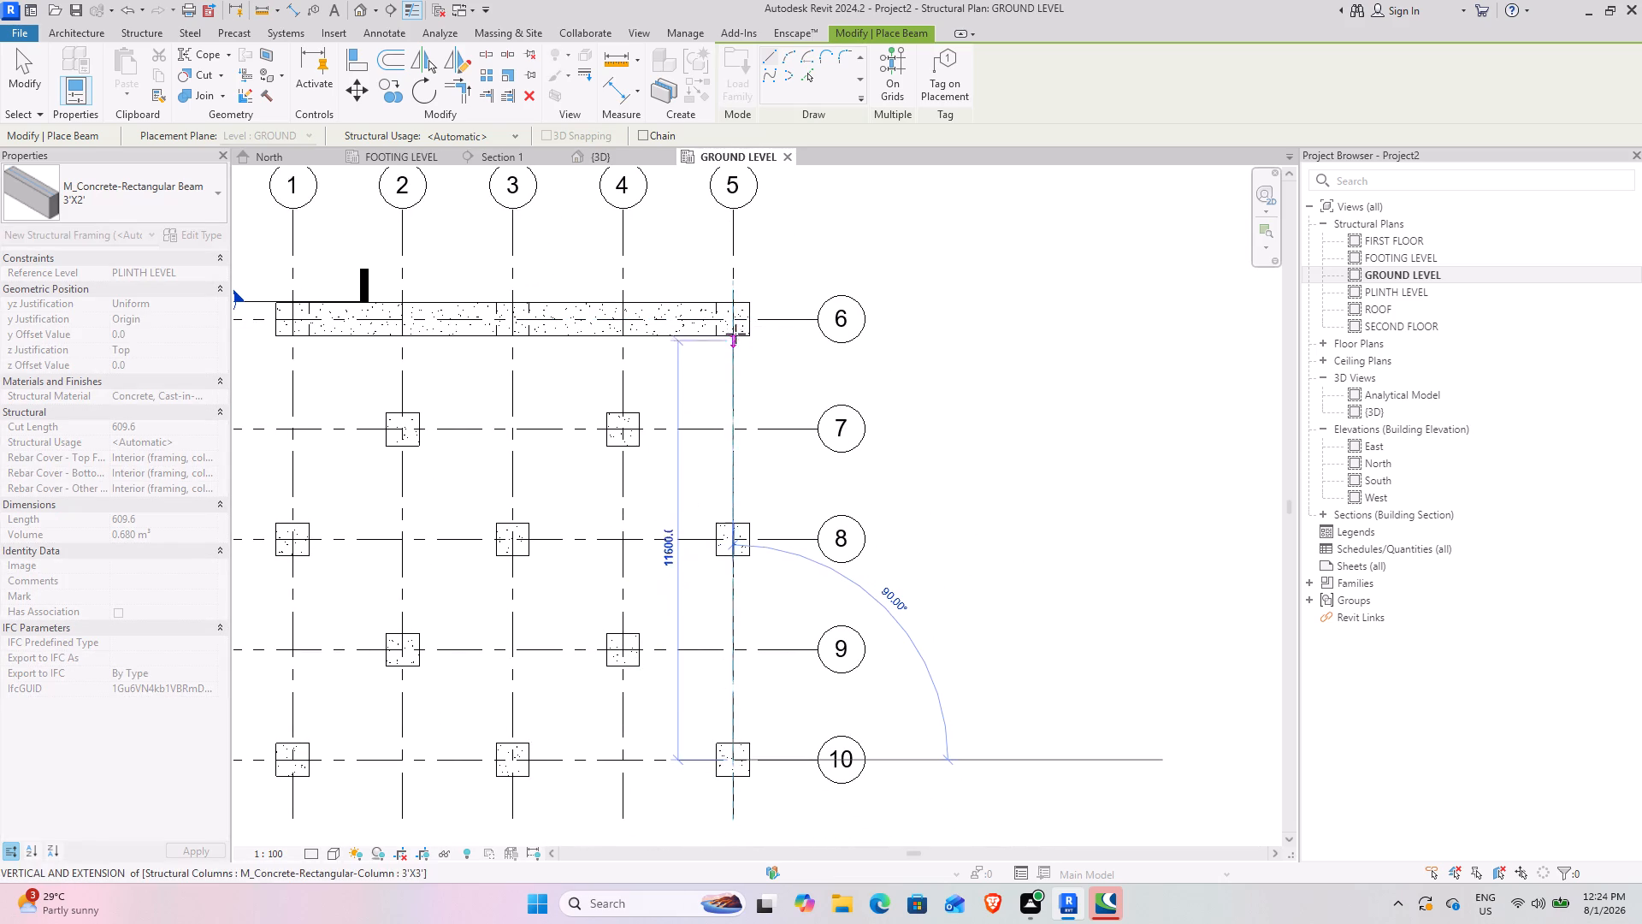
{"action": "left_click", "coordinate": [735, 323]}
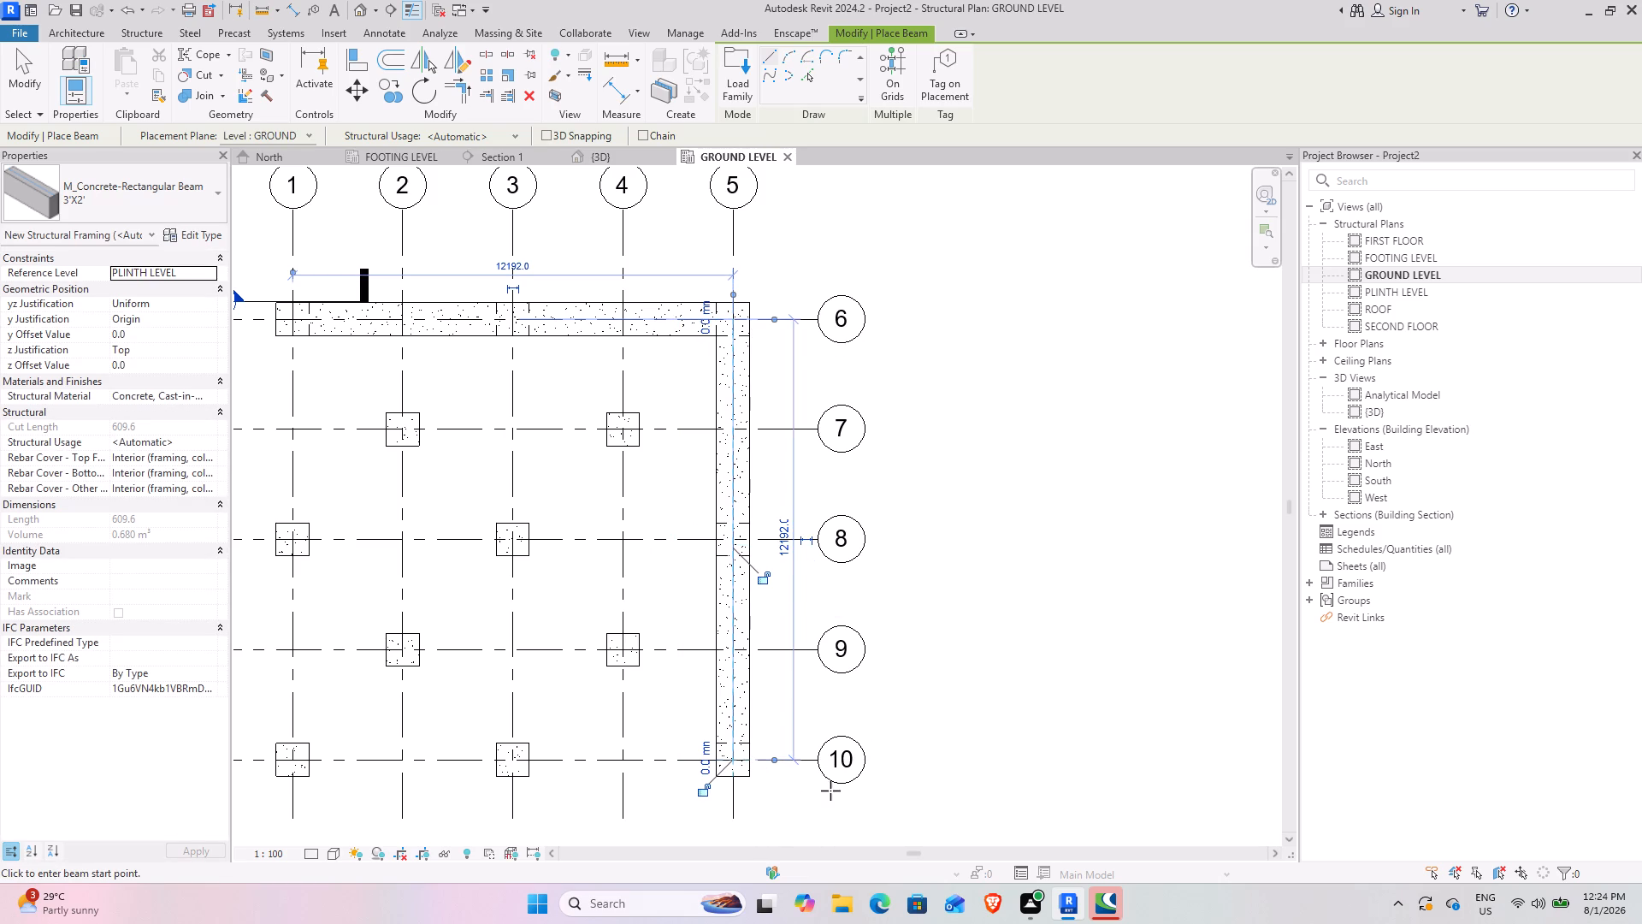
{"action": "middle_click_drag", "start_coordinate": [818, 814], "coordinate": [921, 794]}
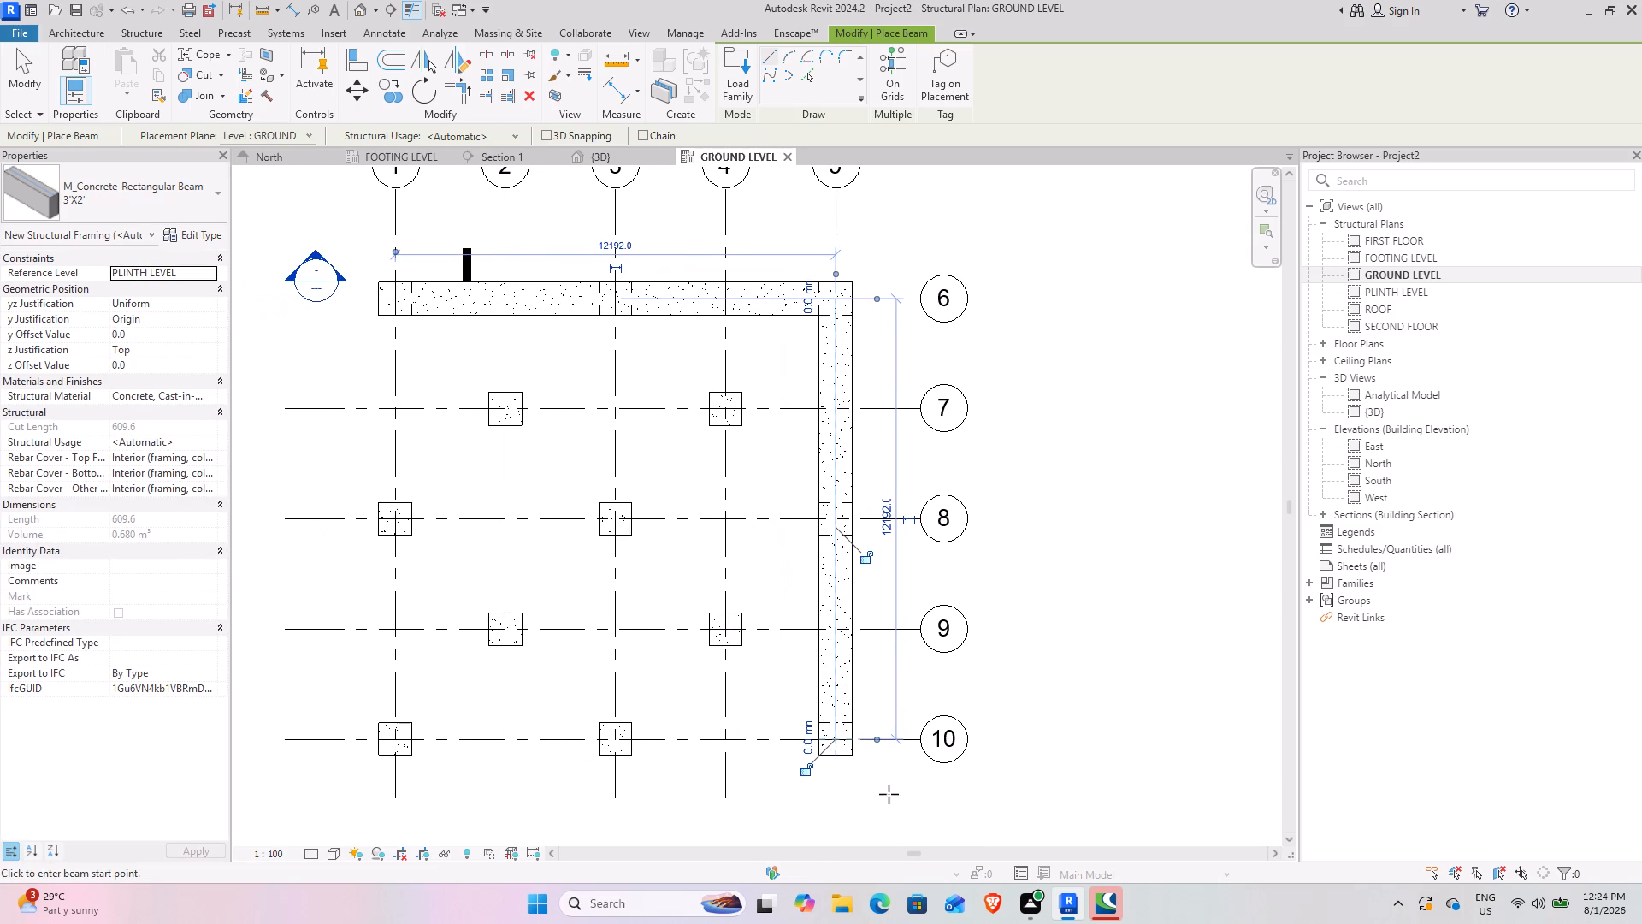
{"action": "left_click", "coordinate": [837, 737]}
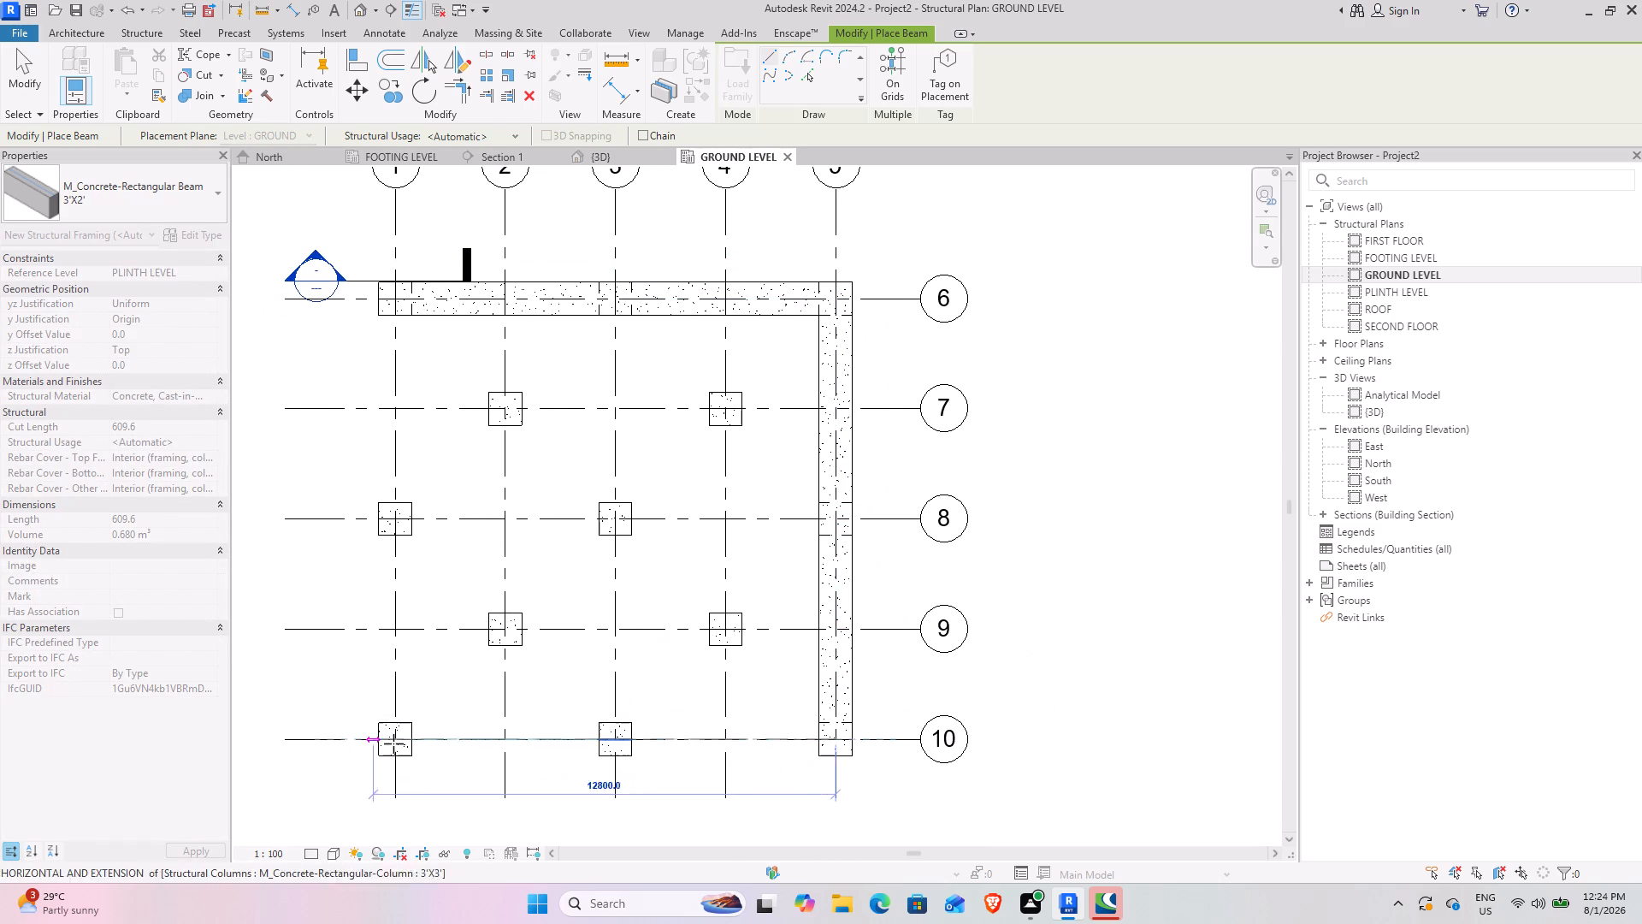
{"action": "left_click", "coordinate": [397, 746]}
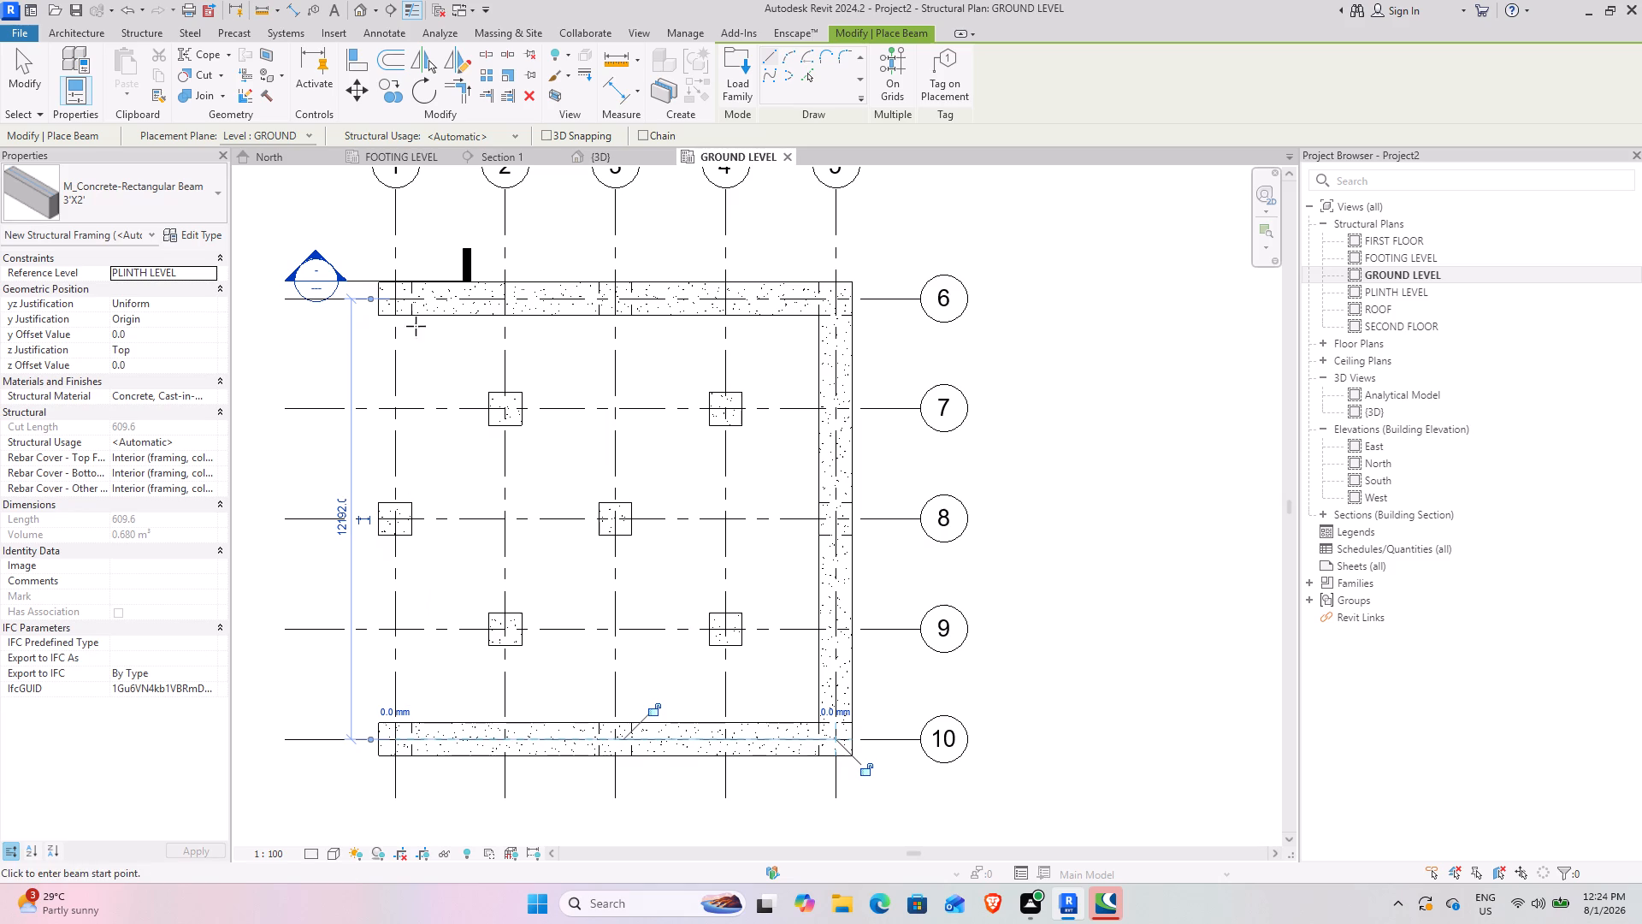
{"action": "left_click", "coordinate": [398, 298]}
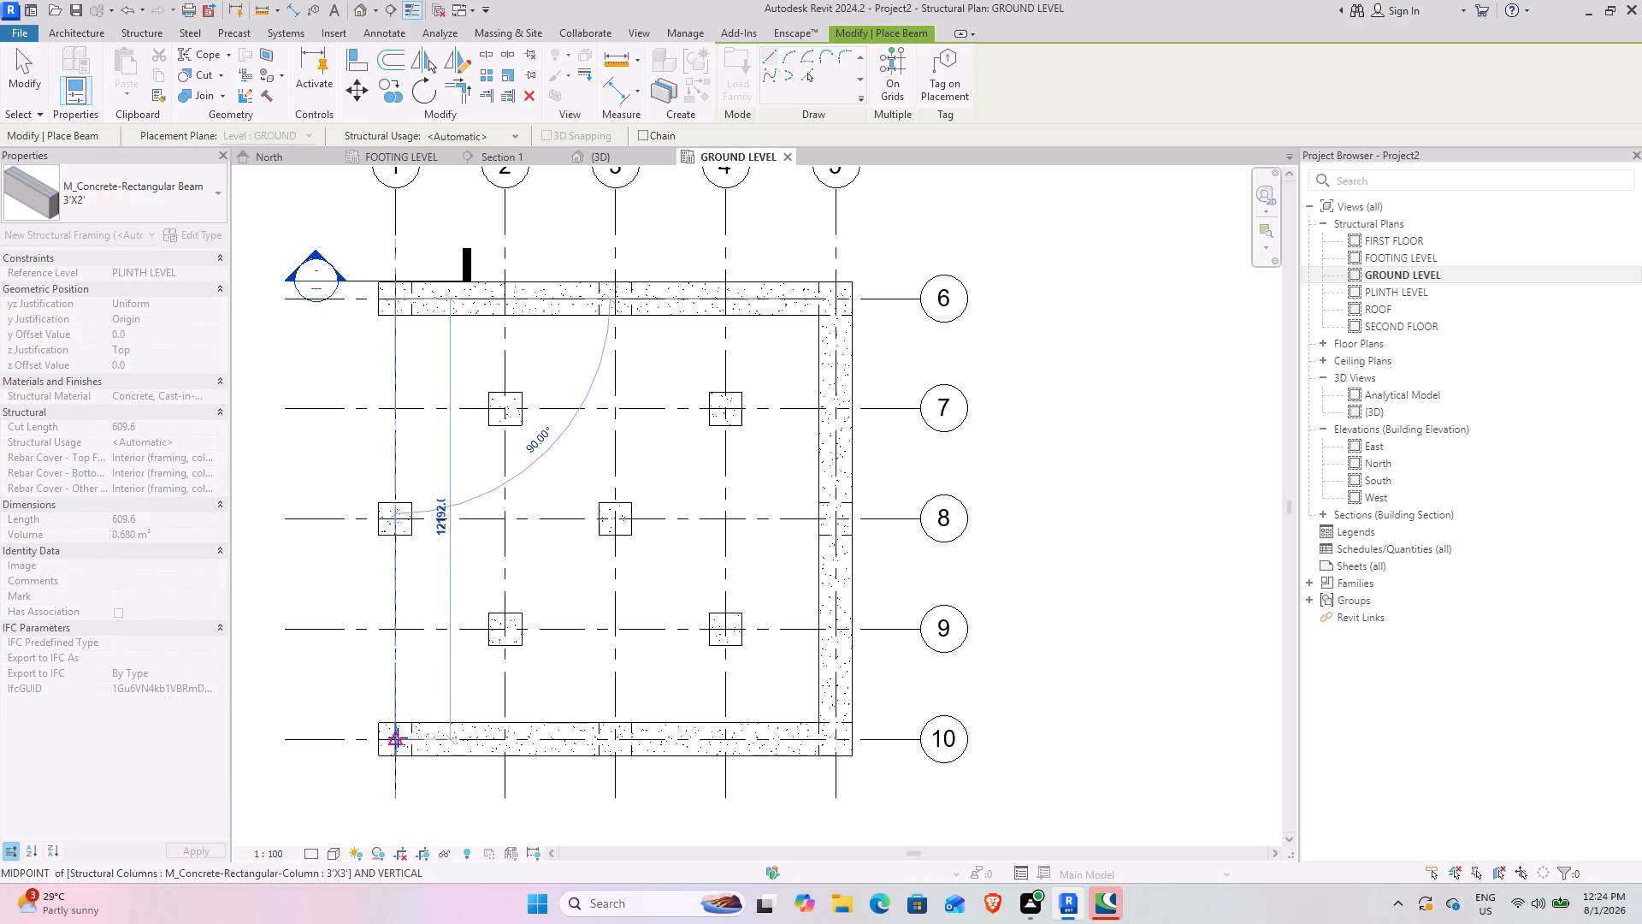
{"action": "left_click", "coordinate": [387, 743]}
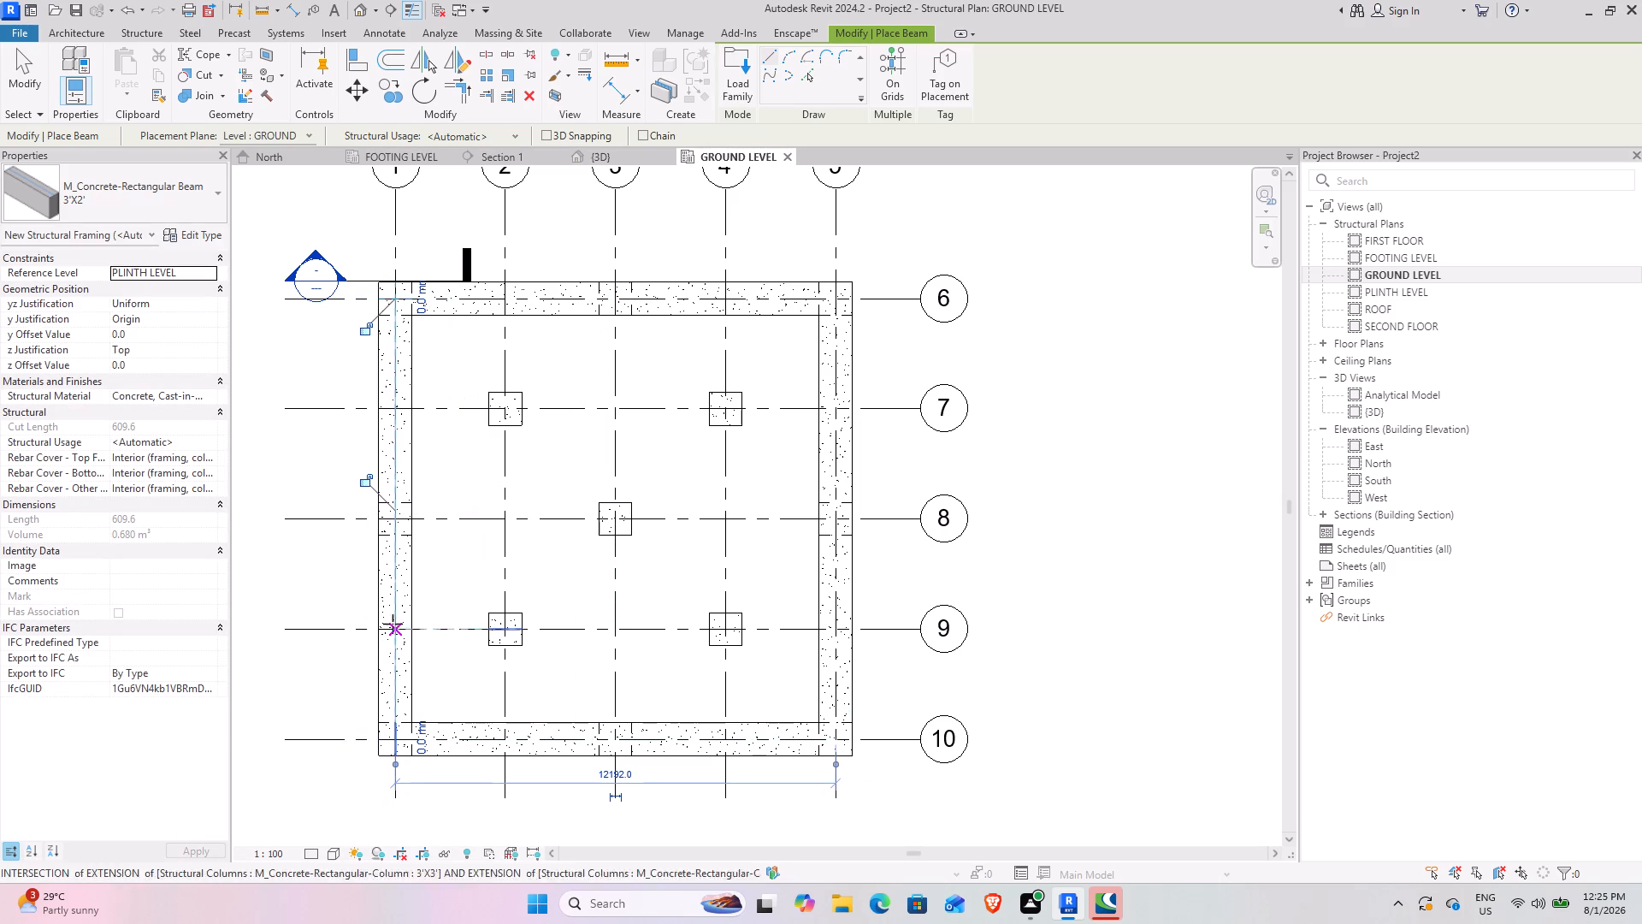
Place interior 3'X2' beams across the full width of the frame along grids 9, 3, 2, 4 and 7.
{"action": "left_click", "coordinate": [393, 629]}
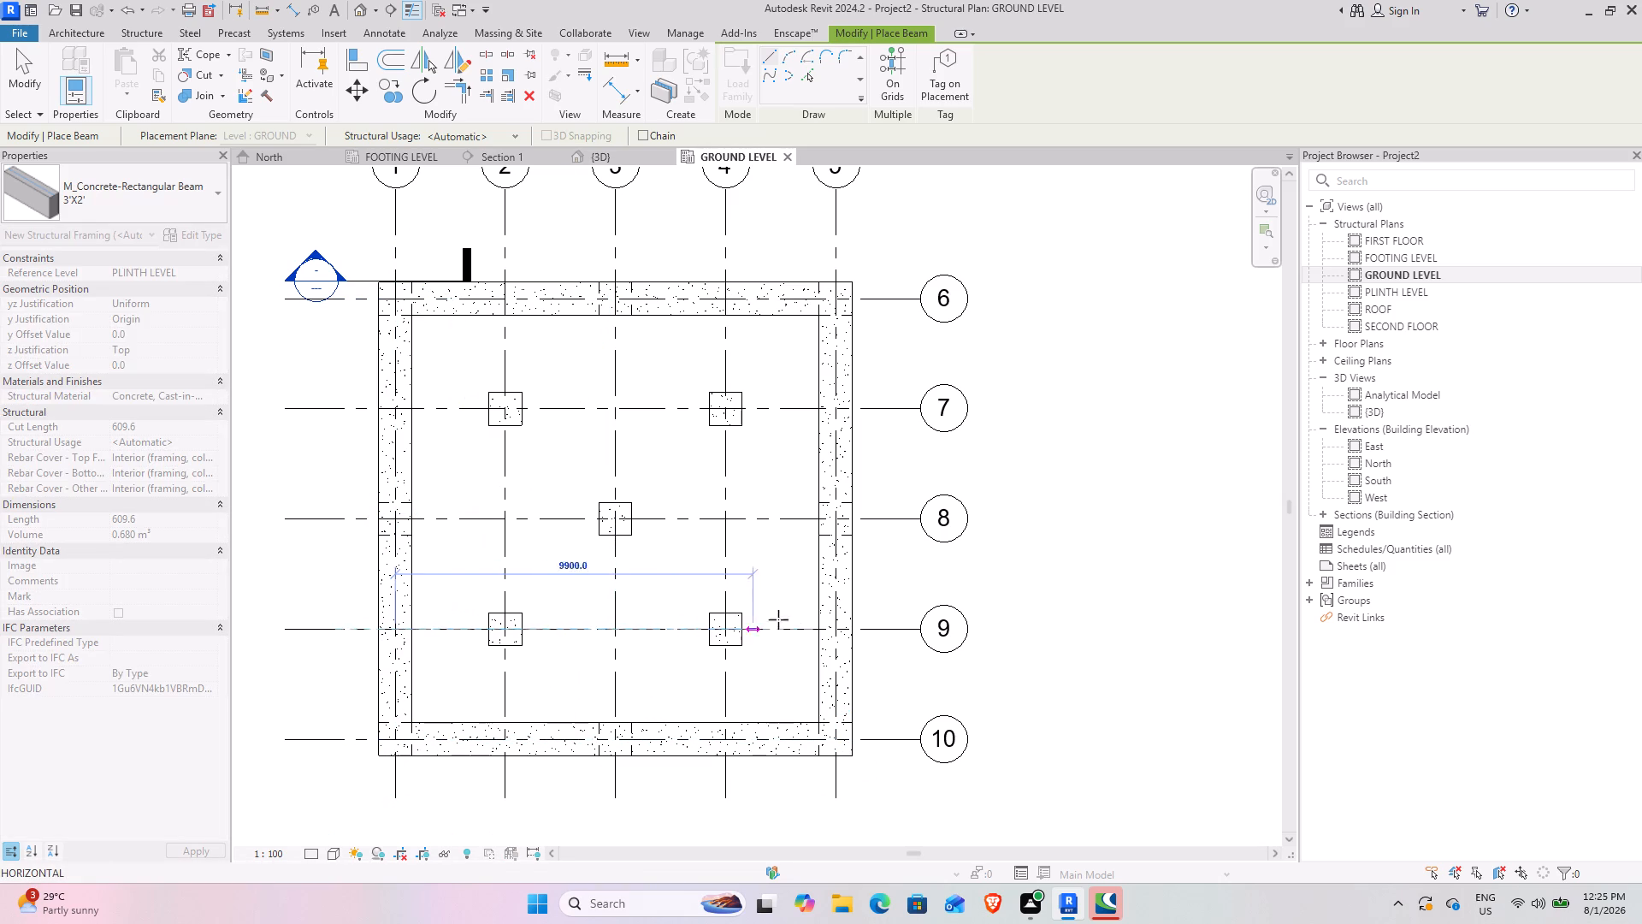
{"action": "left_click", "coordinate": [836, 628]}
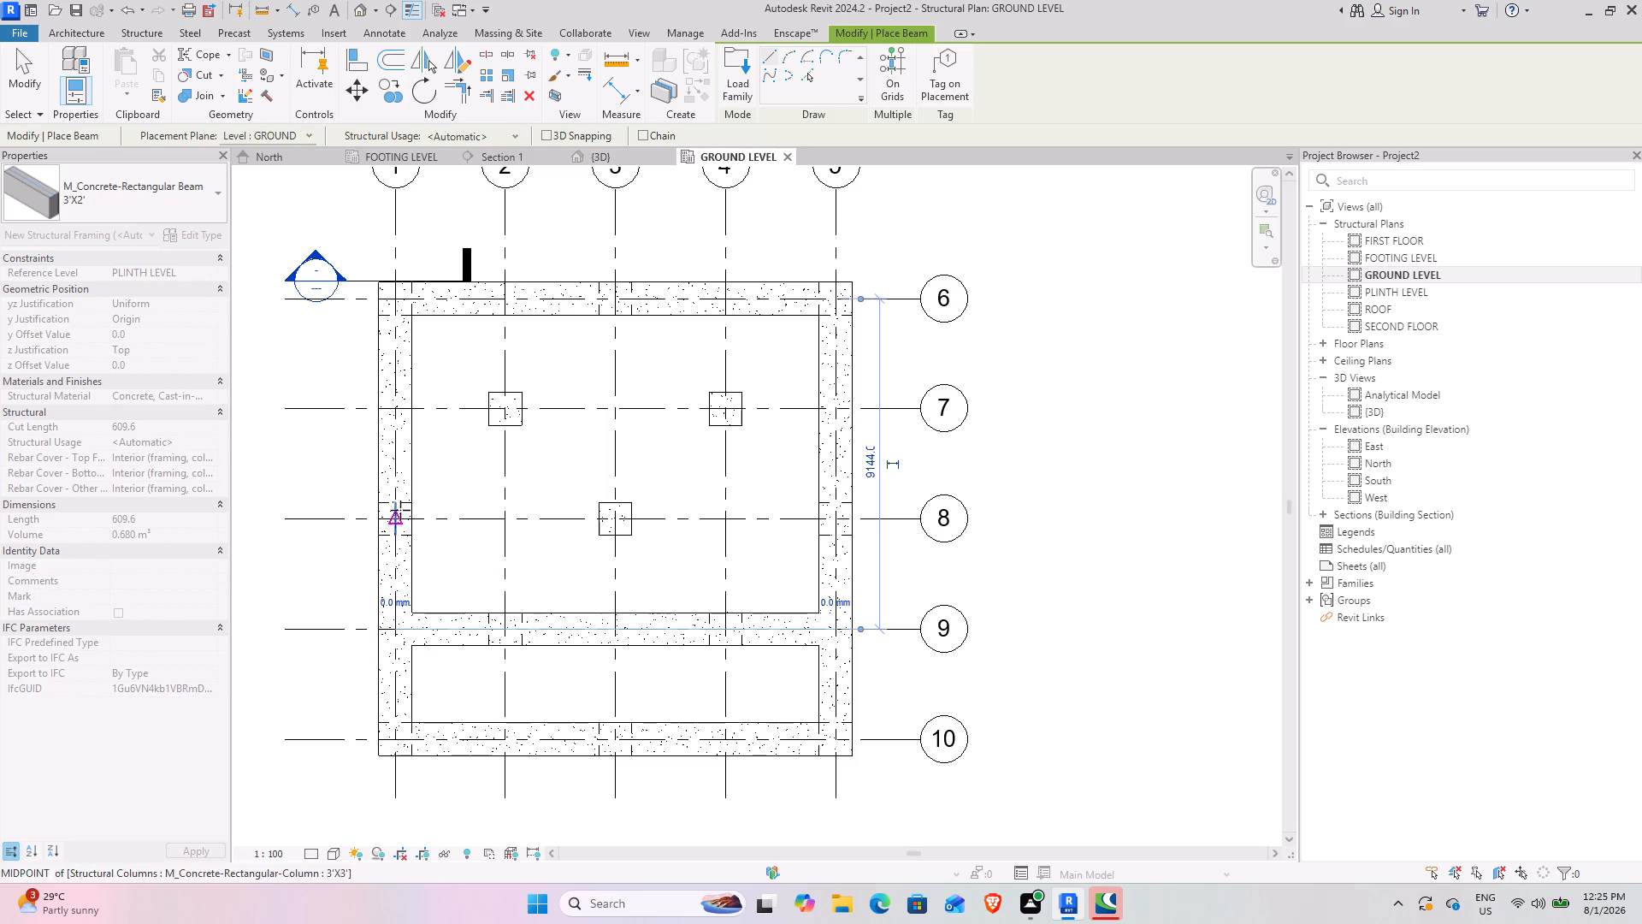
{"action": "left_click", "coordinate": [616, 742]}
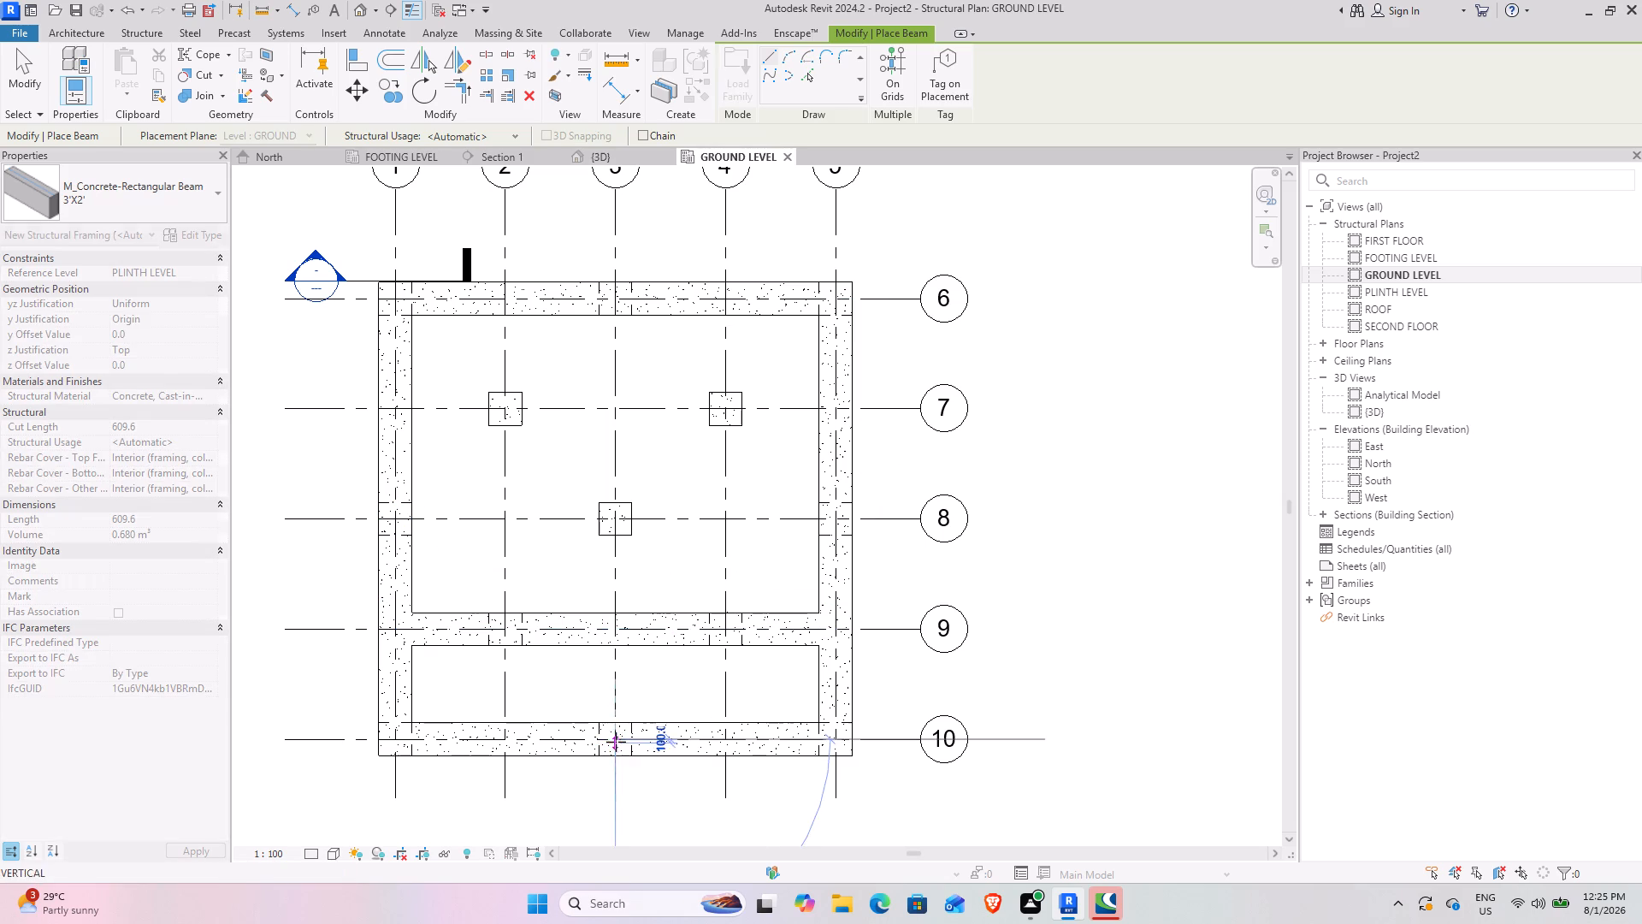
{"action": "left_click", "coordinate": [617, 301]}
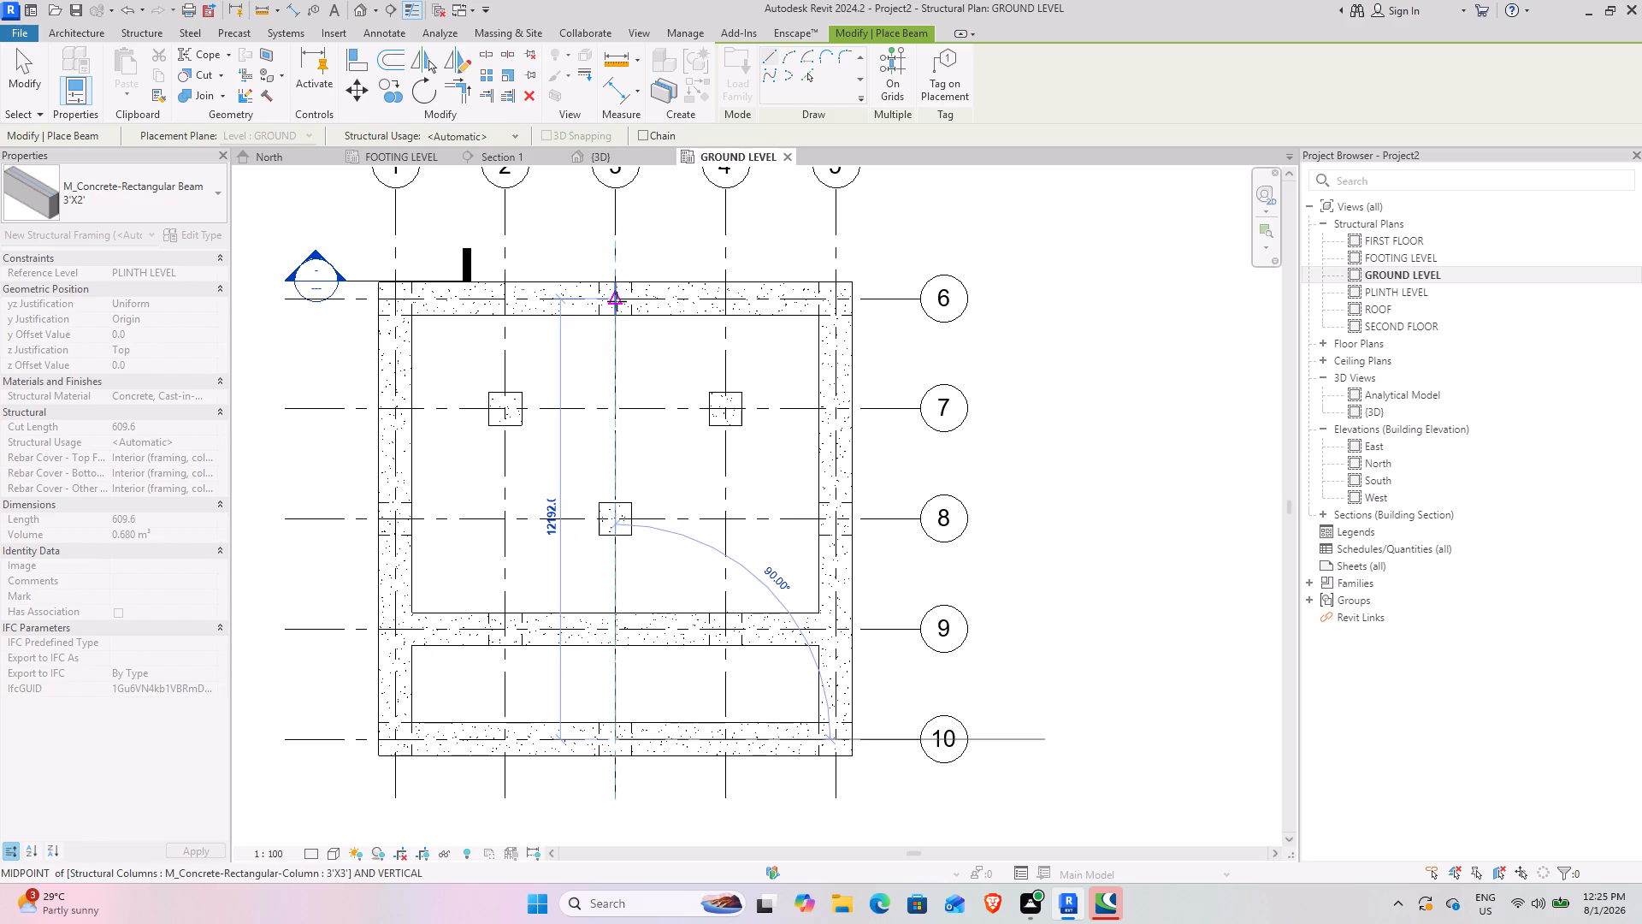
{"action": "left_click", "coordinate": [500, 296]}
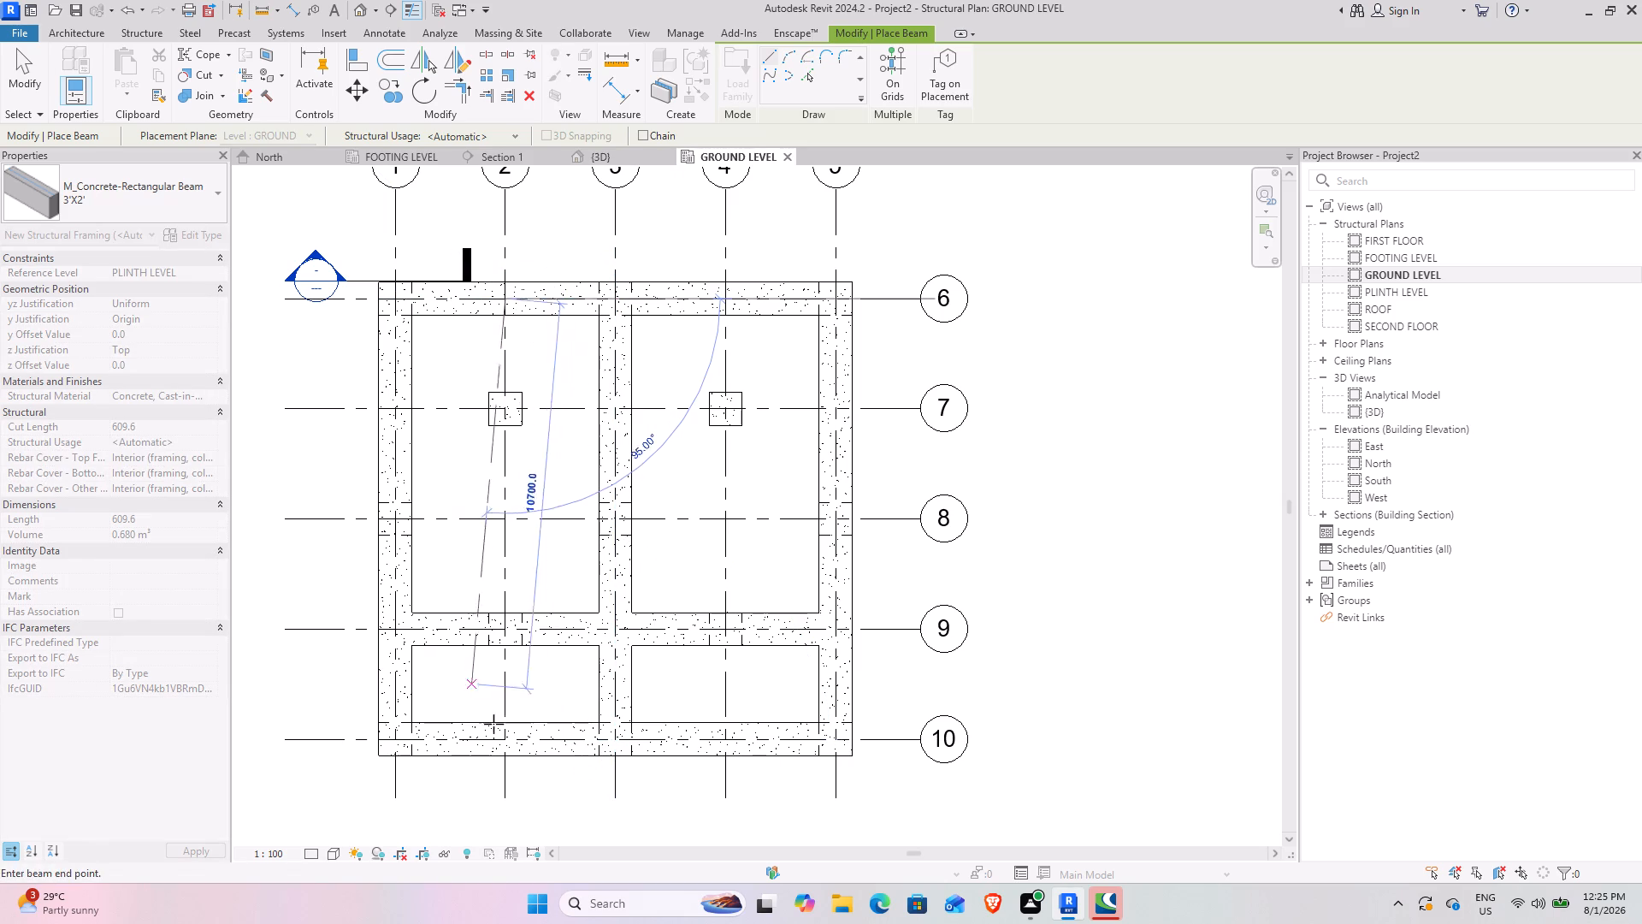
{"action": "left_click", "coordinate": [513, 738]}
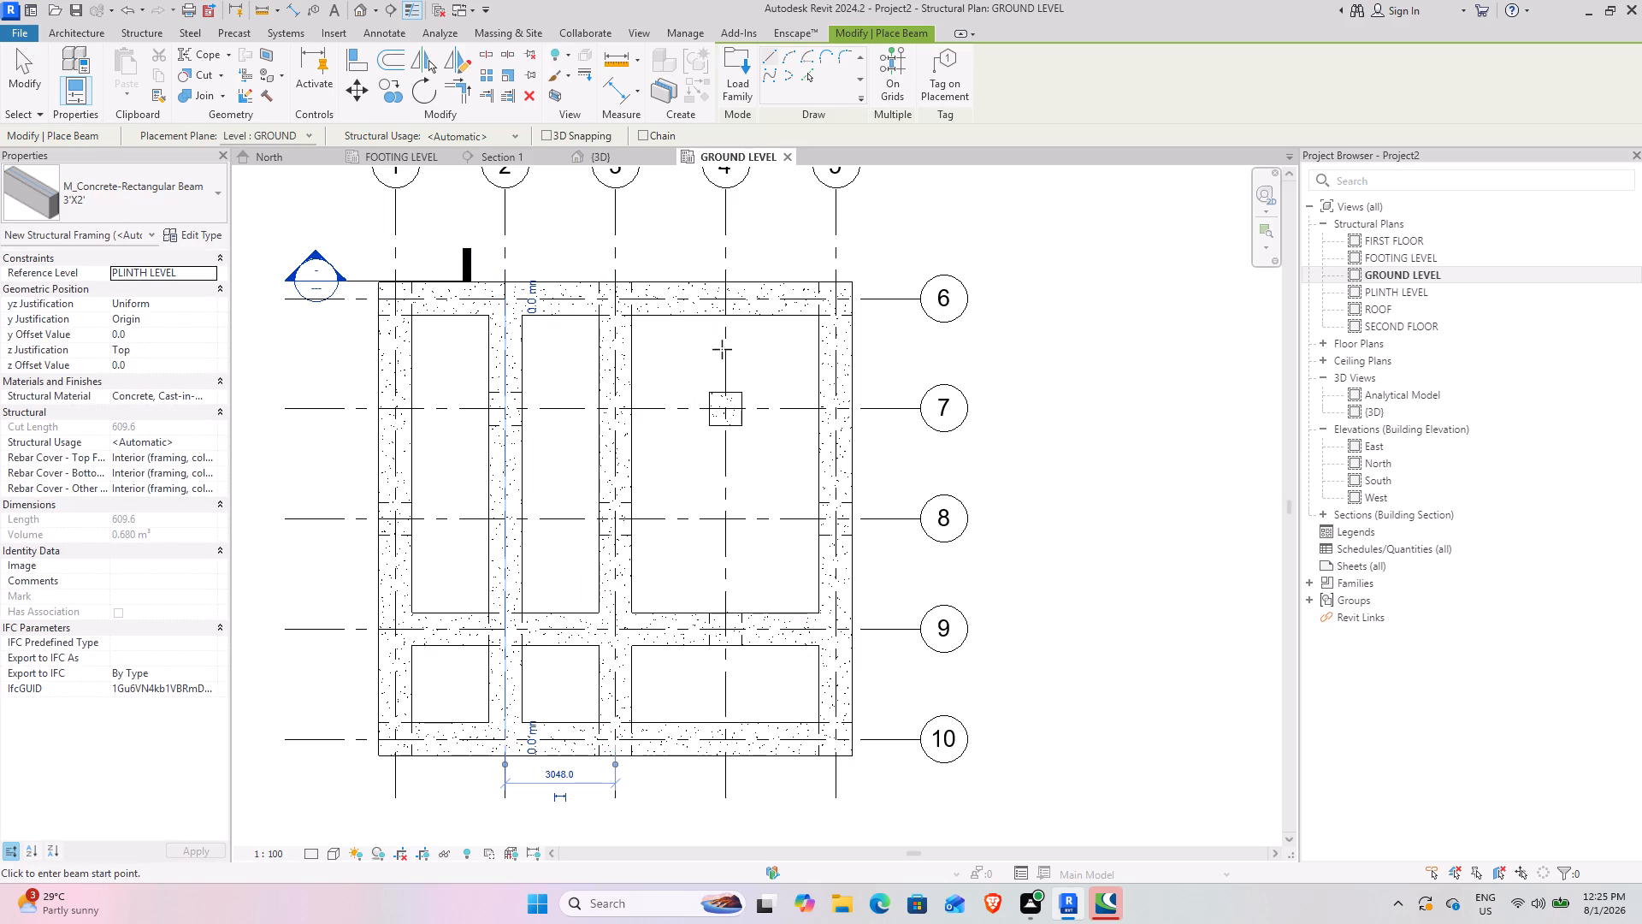
{"action": "left_click", "coordinate": [727, 302]}
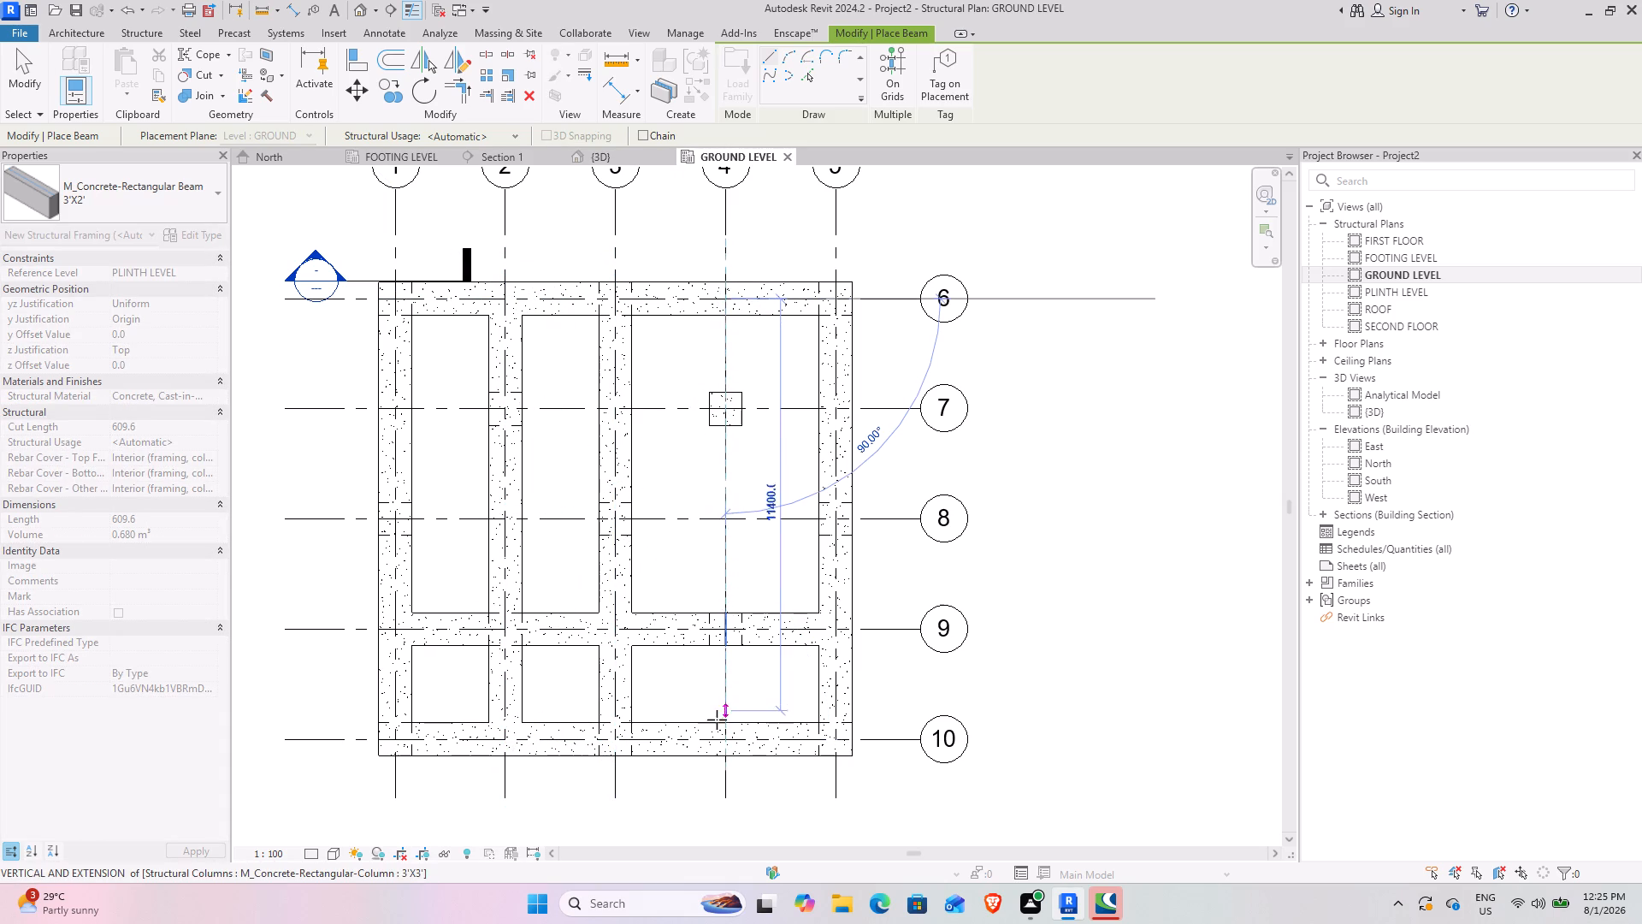
{"action": "left_click", "coordinate": [720, 743]}
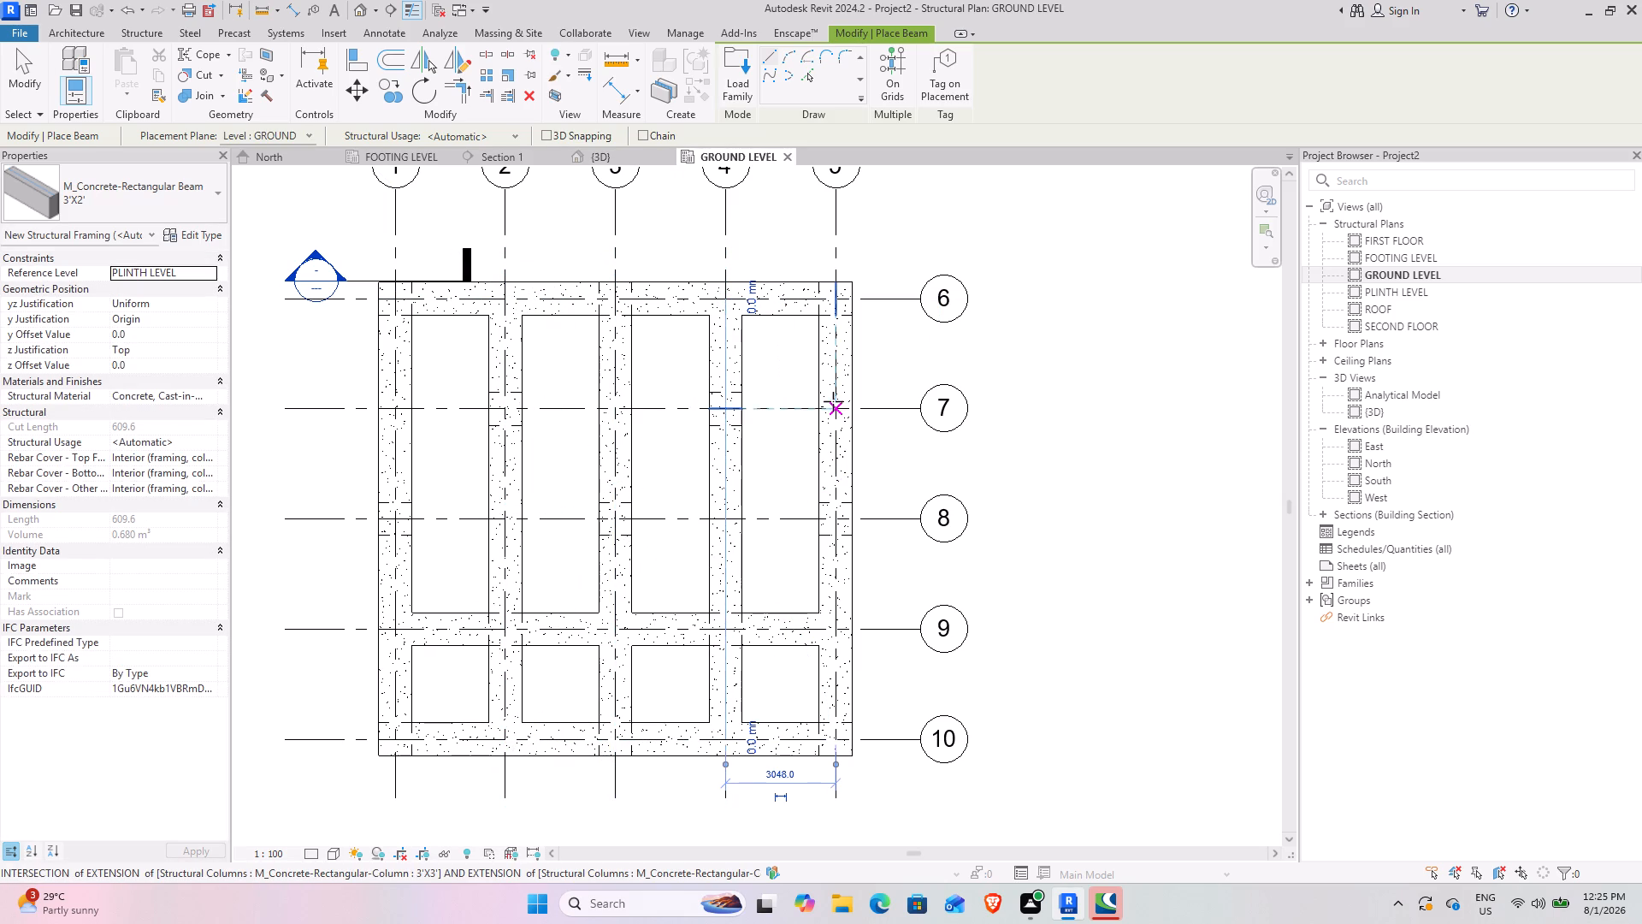
{"action": "left_click", "coordinate": [836, 407]}
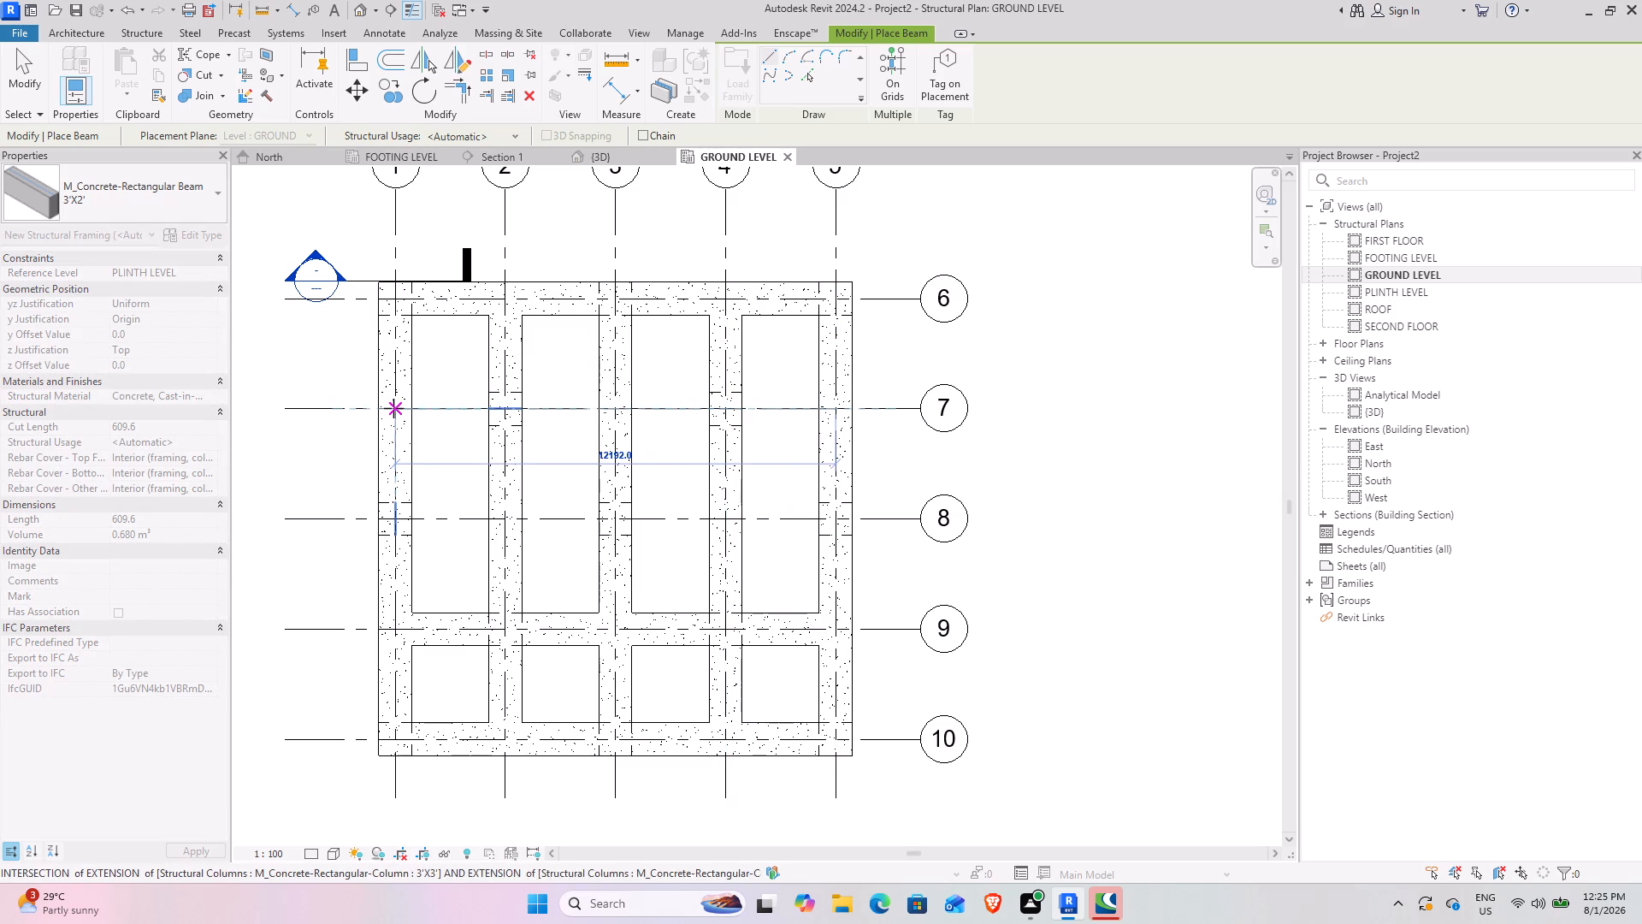
{"action": "left_click", "coordinate": [393, 408]}
Inspect the 3'X2' beam frame in the 3D view and the North elevation, ending beam placement.
{"action": "left_click", "coordinate": [623, 161]}
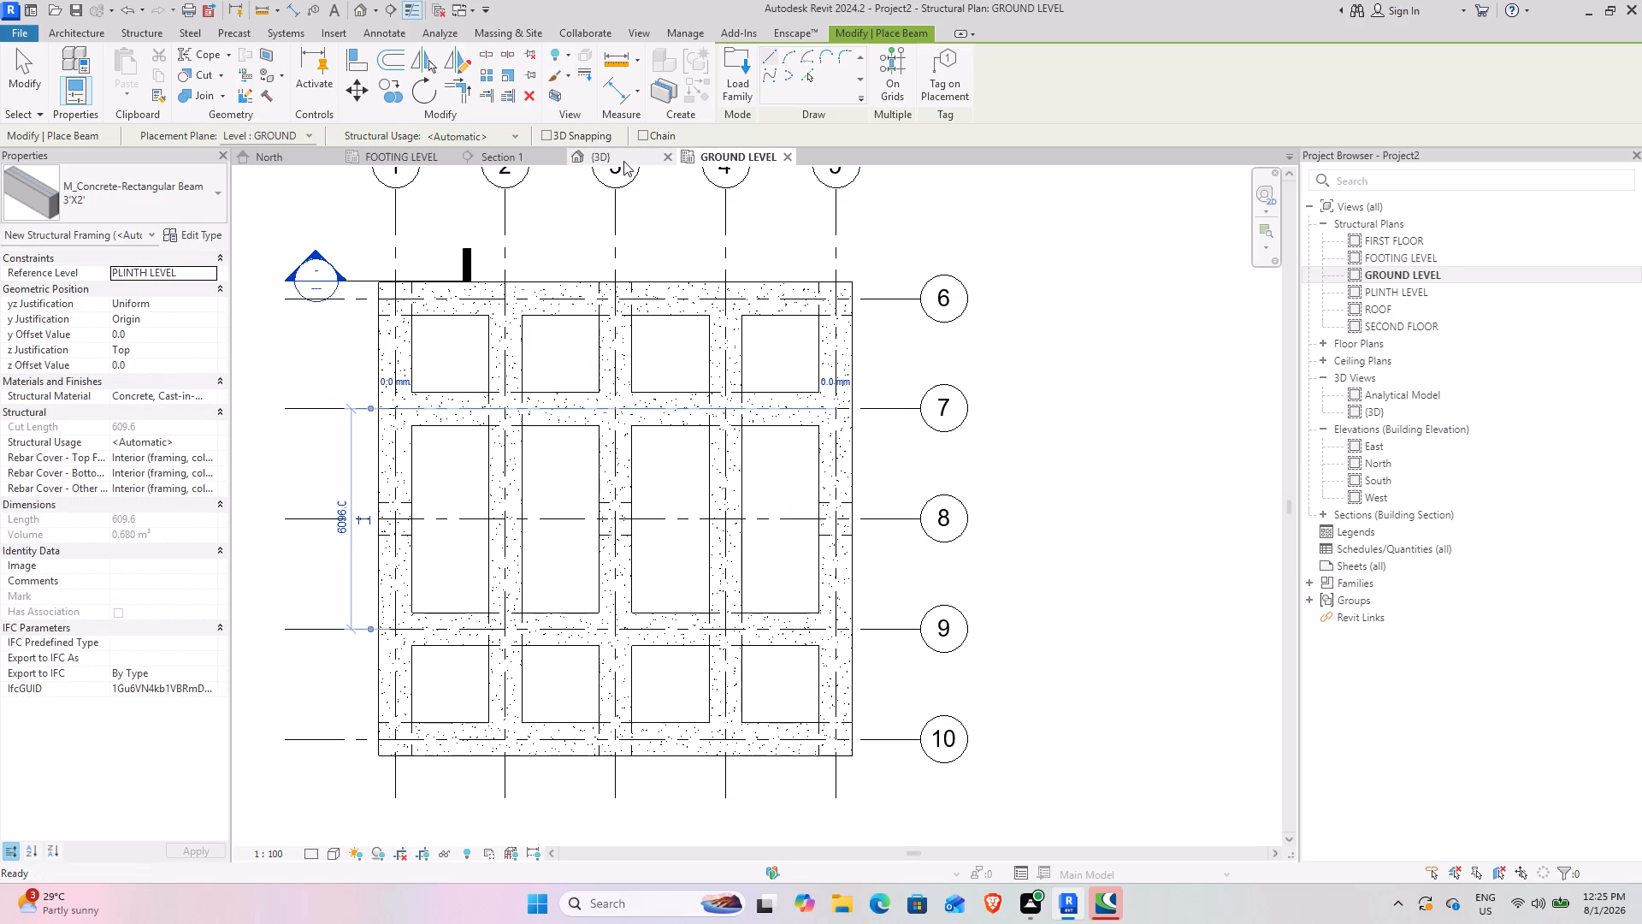
{"action": "scroll", "coordinate": [742, 606], "scroll_direction": "down", "scroll_amount": 2}
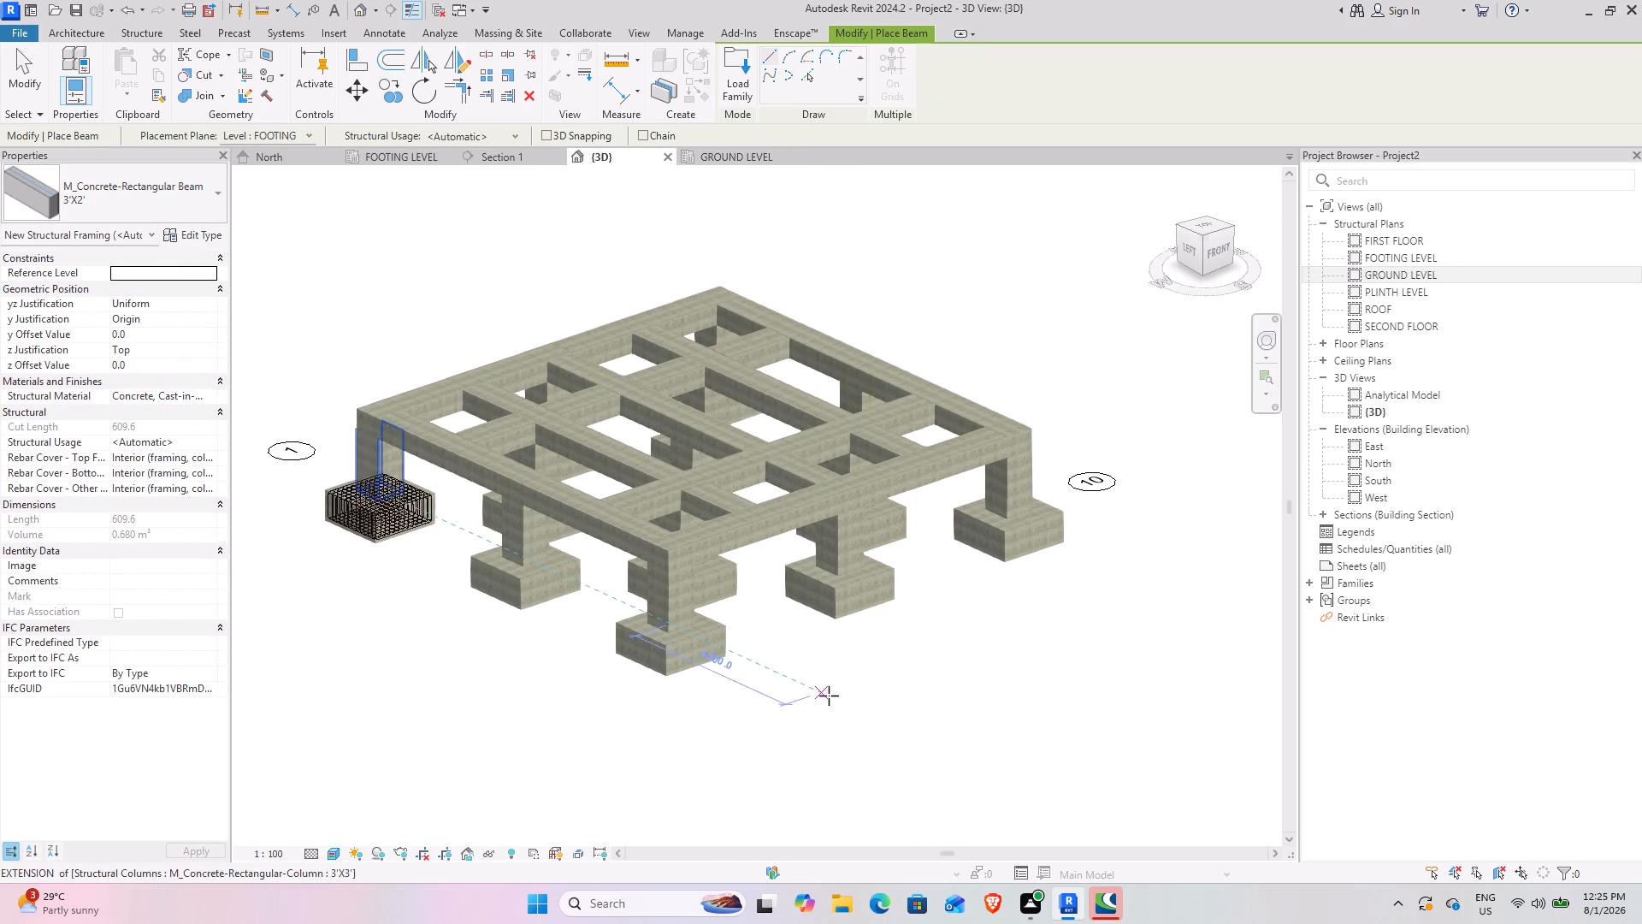
{"action": "middle_click_drag", "start_coordinate": [772, 748], "coordinate": [783, 744], "text": "shift"}
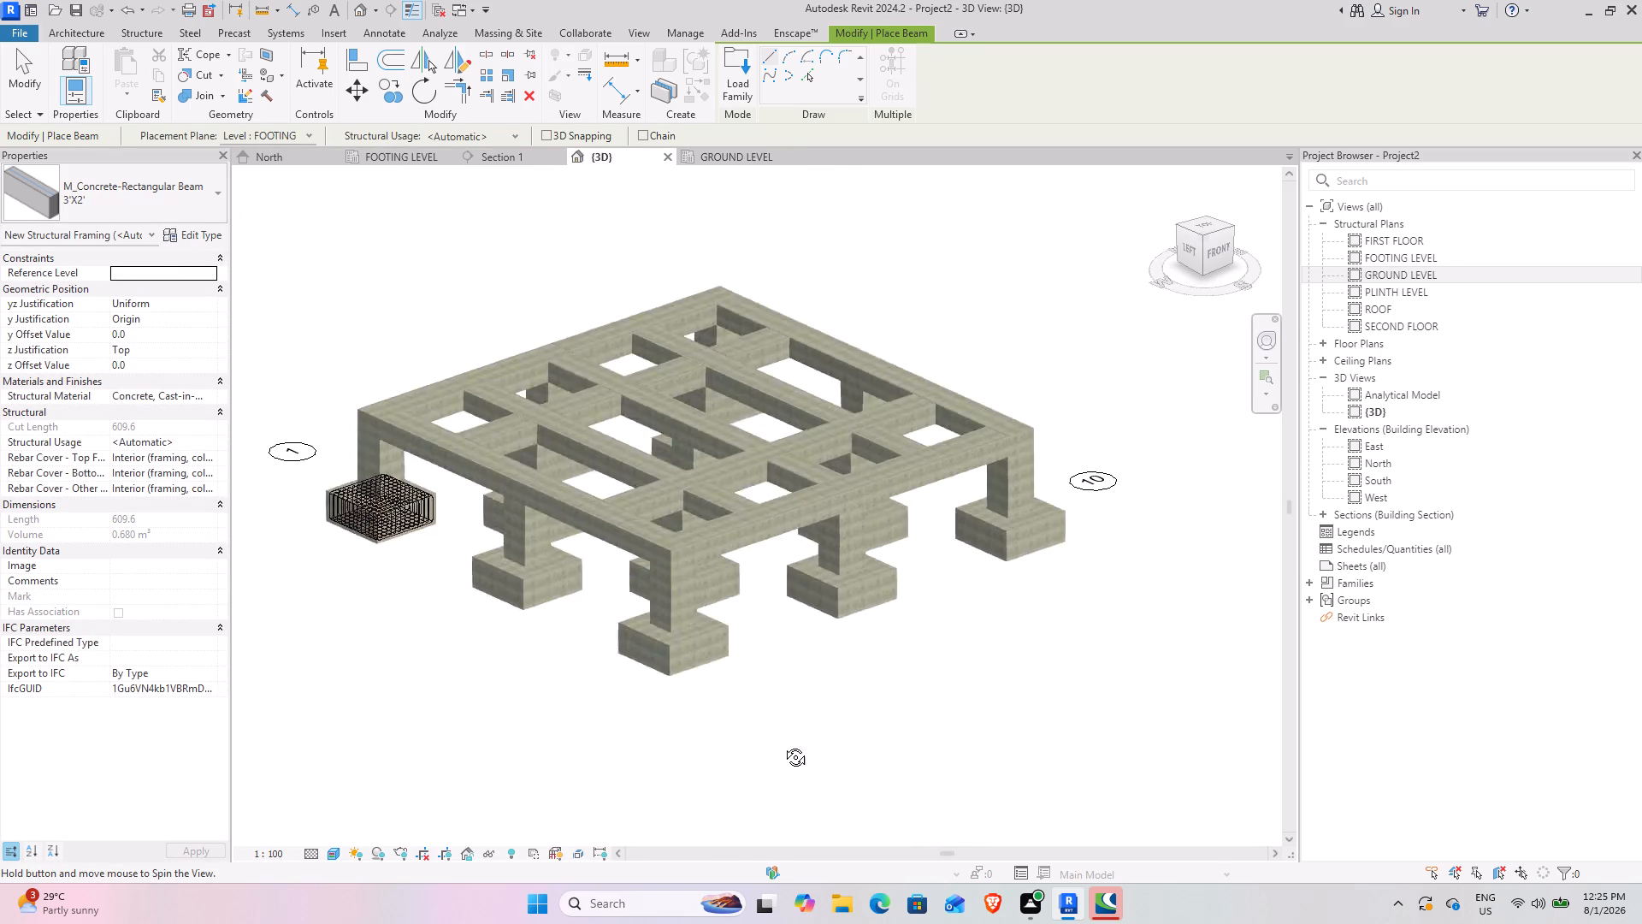
{"action": "middle_click_drag", "start_coordinate": [783, 744], "coordinate": [649, 763], "text": "shift"}
{"action": "scroll", "coordinate": [658, 504], "scroll_direction": "up", "scroll_amount": 3}
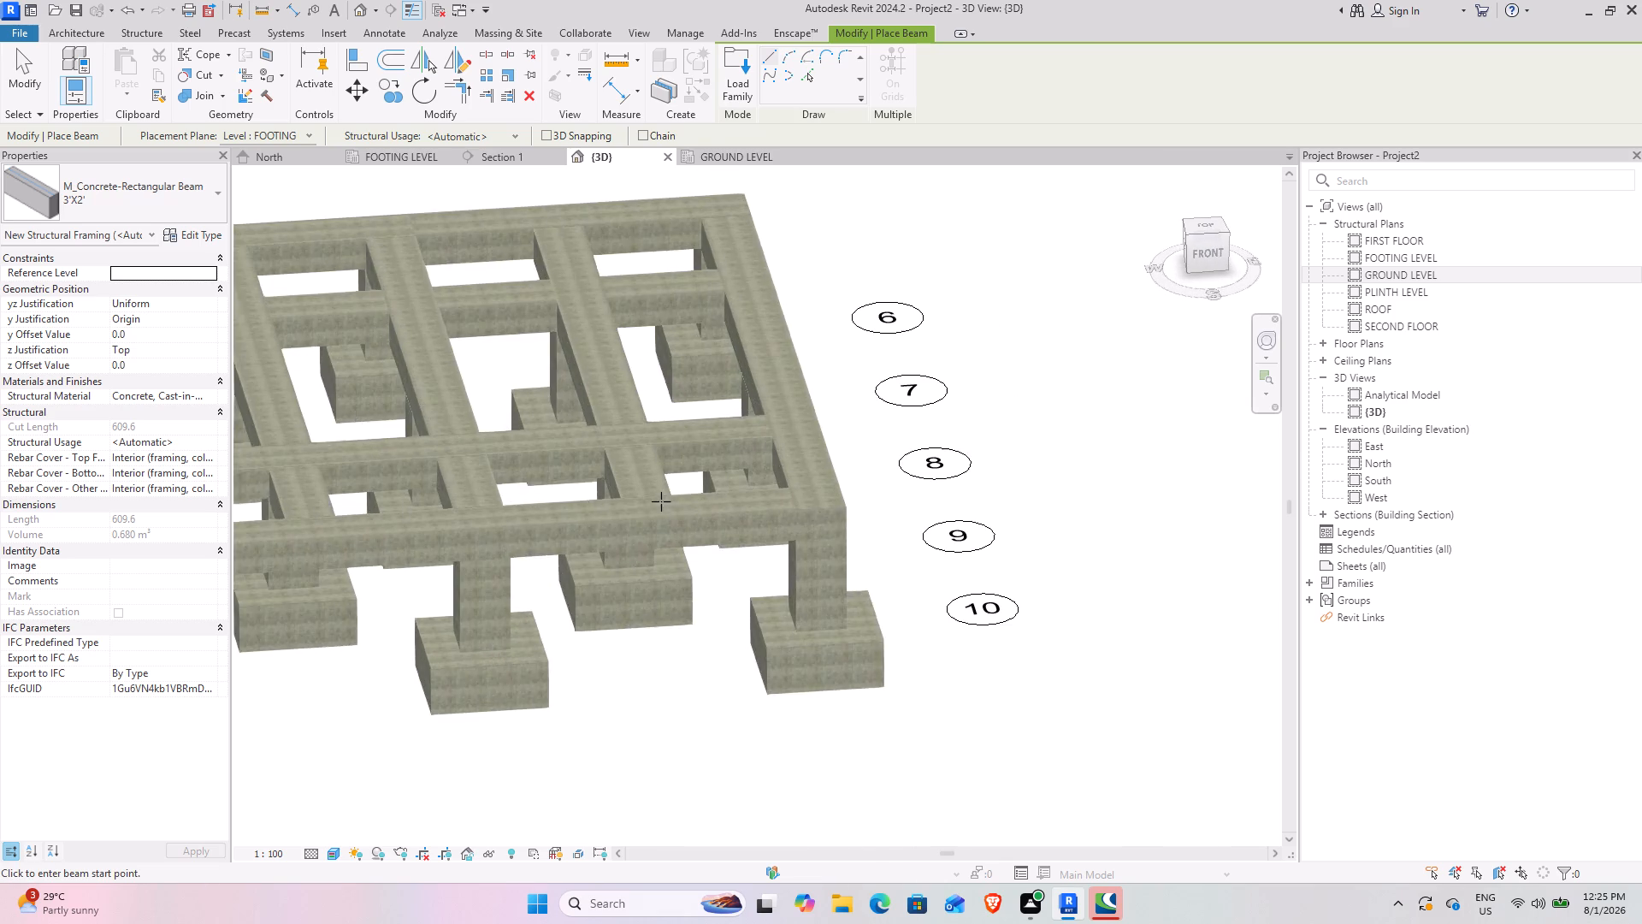
{"action": "middle_click_drag", "start_coordinate": [709, 754], "coordinate": [713, 649], "text": "shift"}
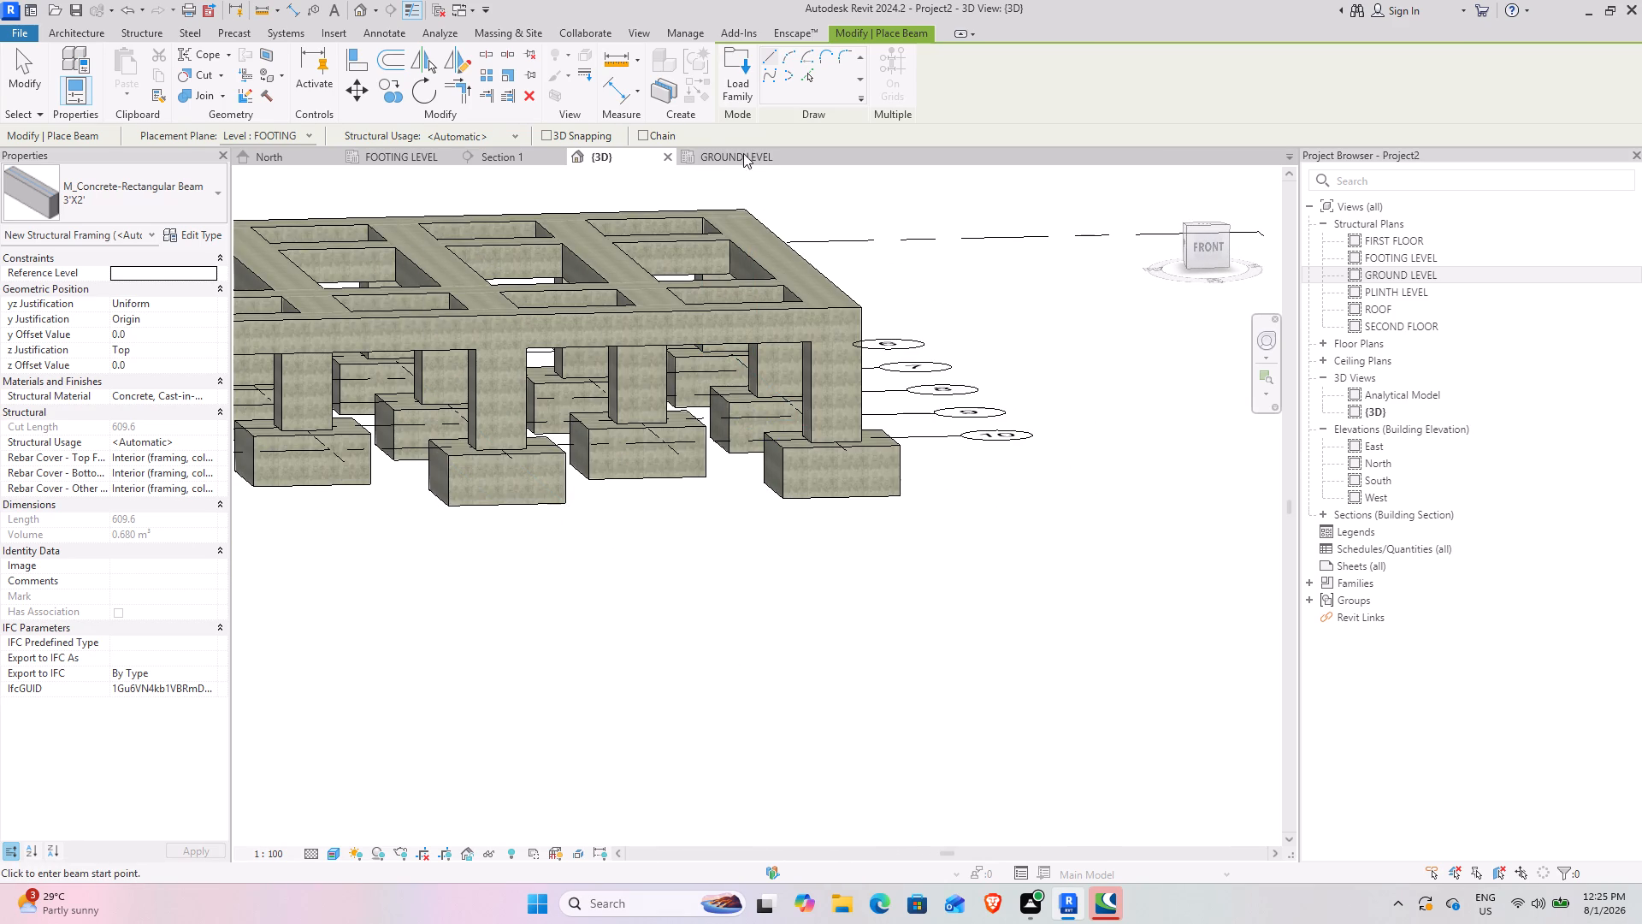
{"action": "left_click", "coordinate": [296, 150]}
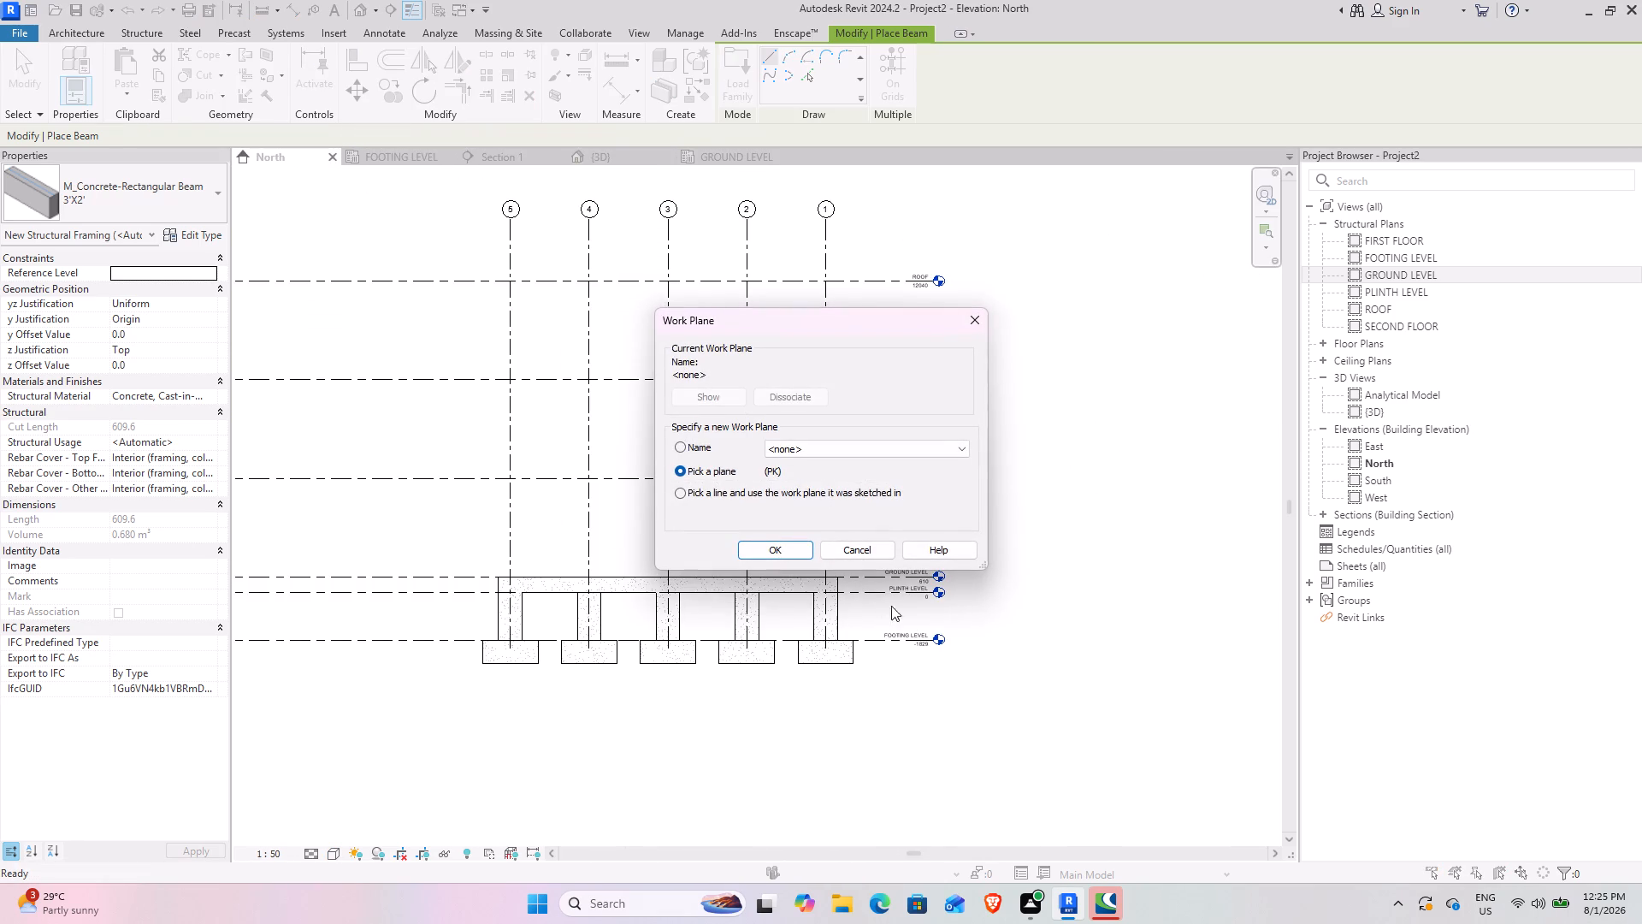
{"action": "left_click", "coordinate": [863, 553]}
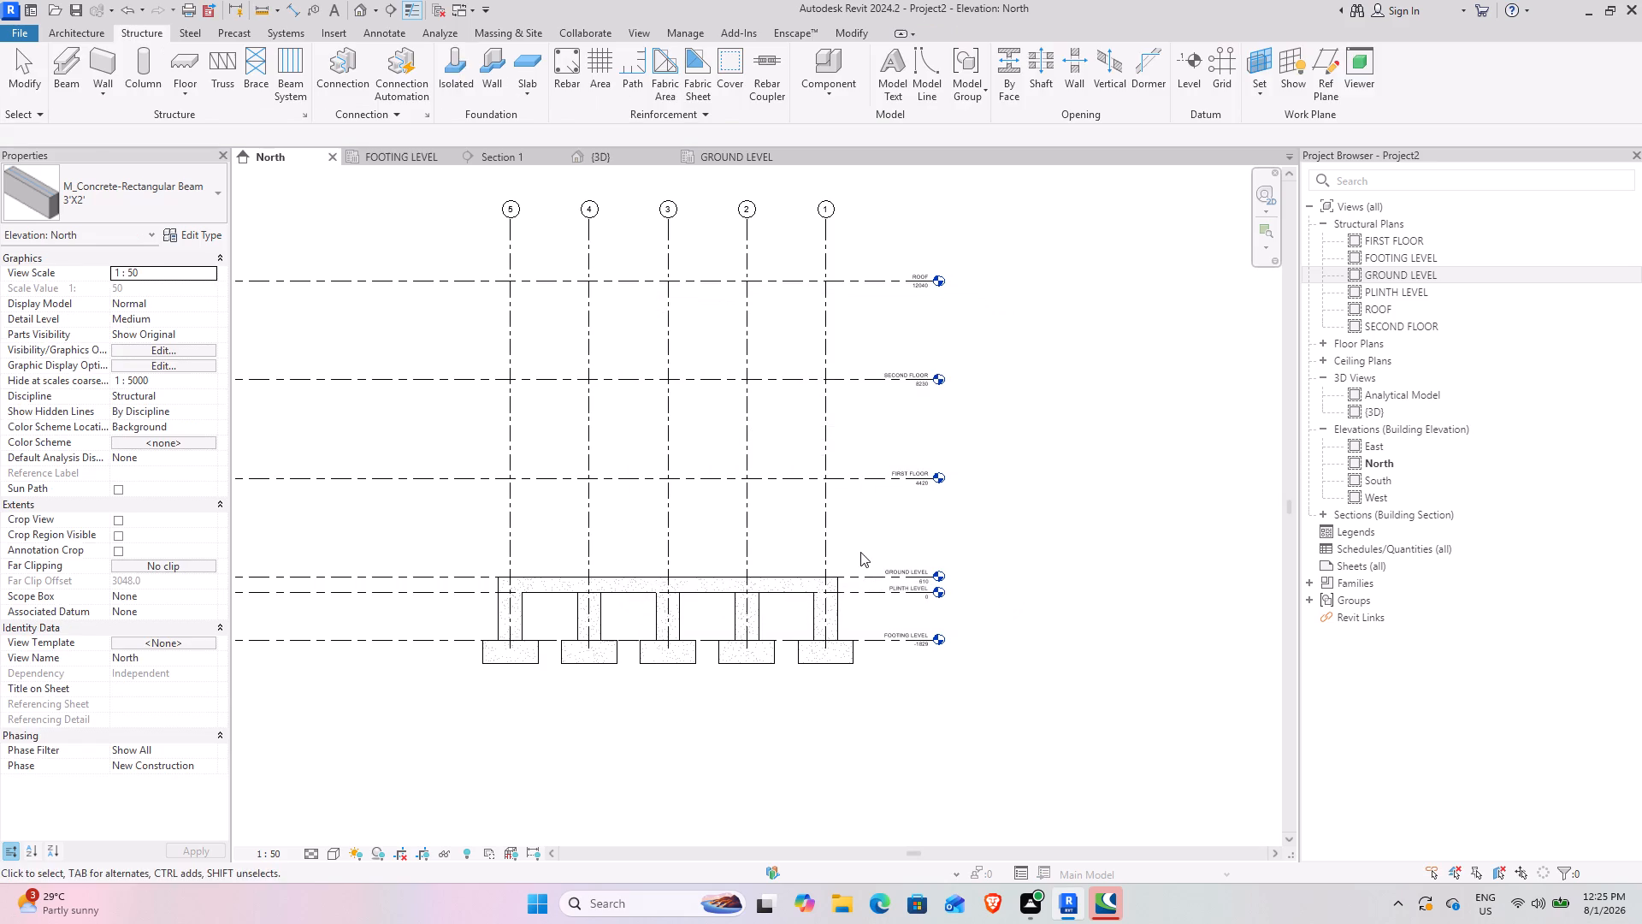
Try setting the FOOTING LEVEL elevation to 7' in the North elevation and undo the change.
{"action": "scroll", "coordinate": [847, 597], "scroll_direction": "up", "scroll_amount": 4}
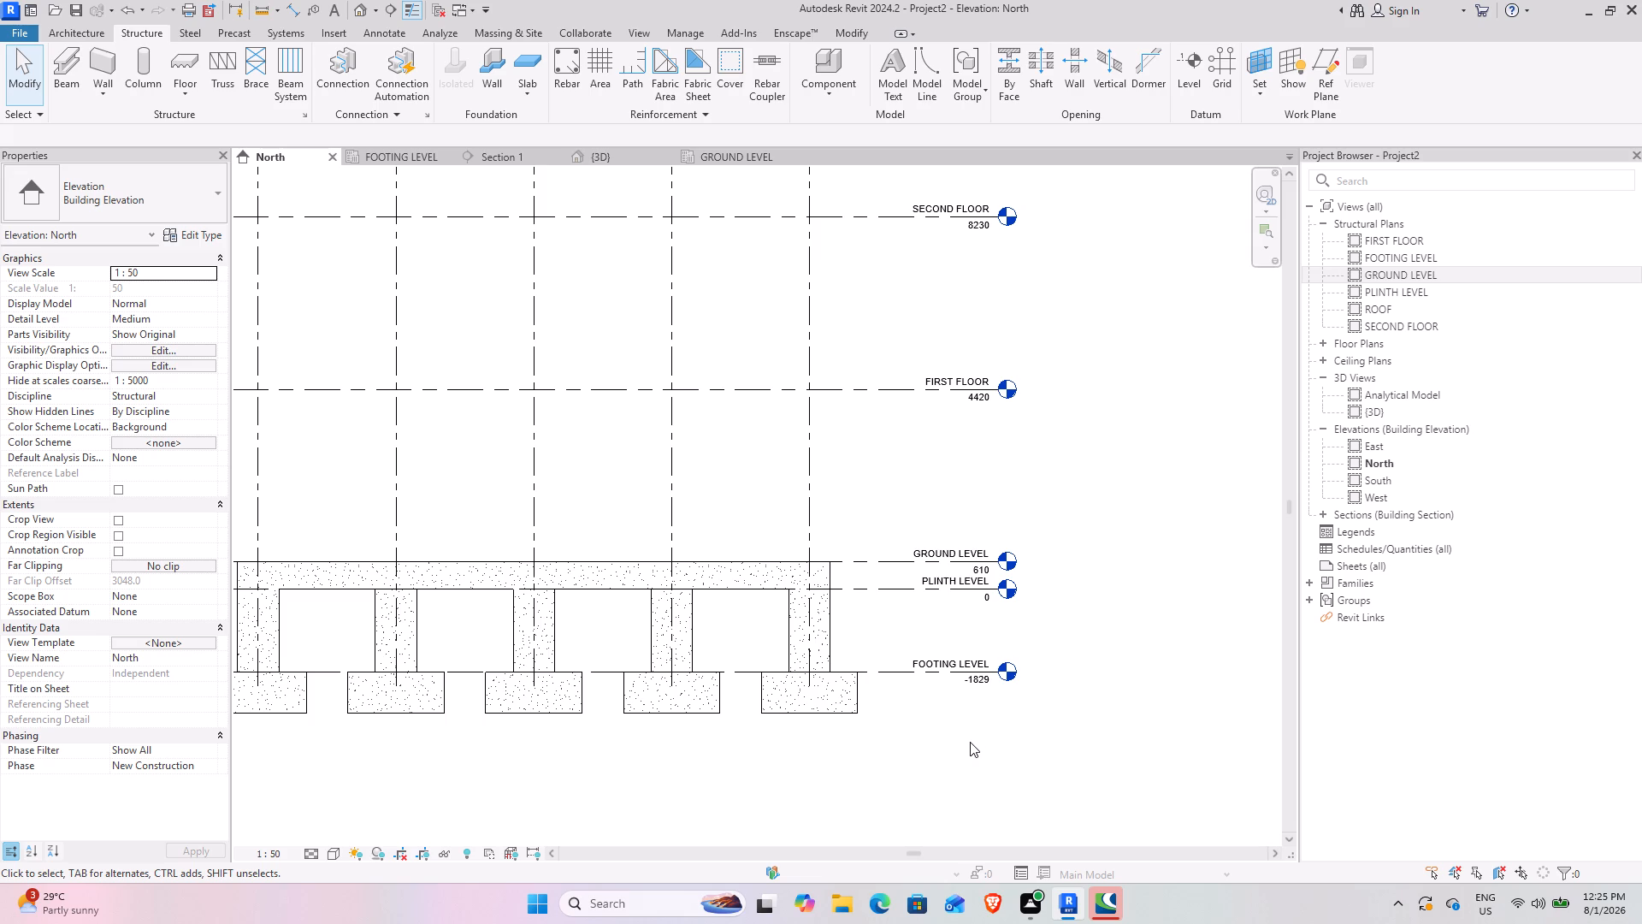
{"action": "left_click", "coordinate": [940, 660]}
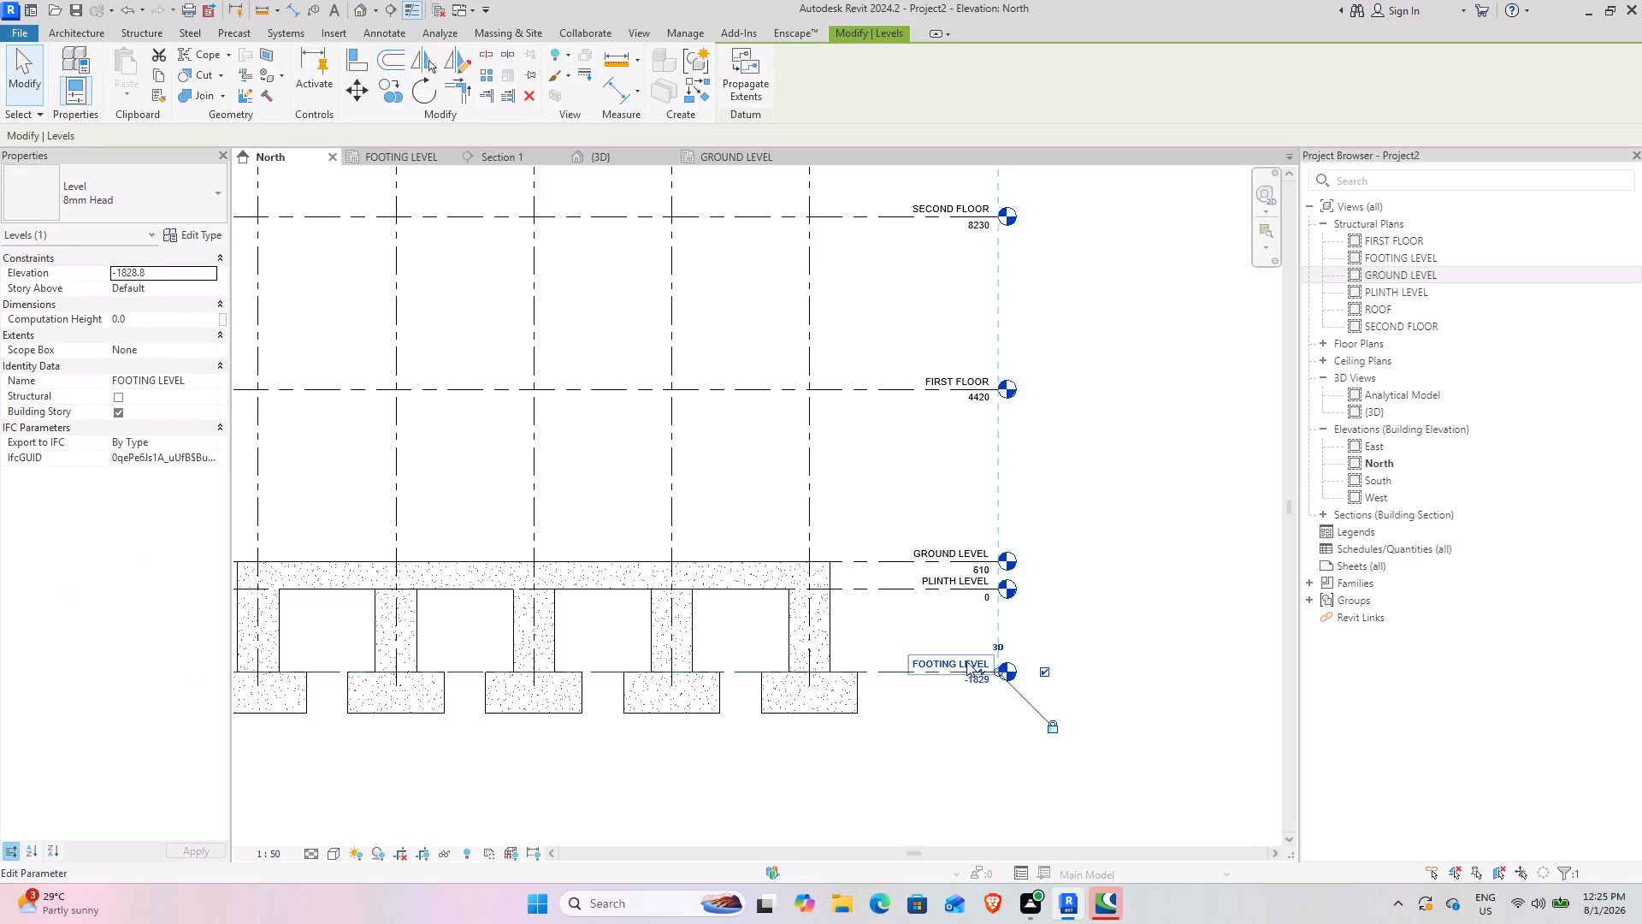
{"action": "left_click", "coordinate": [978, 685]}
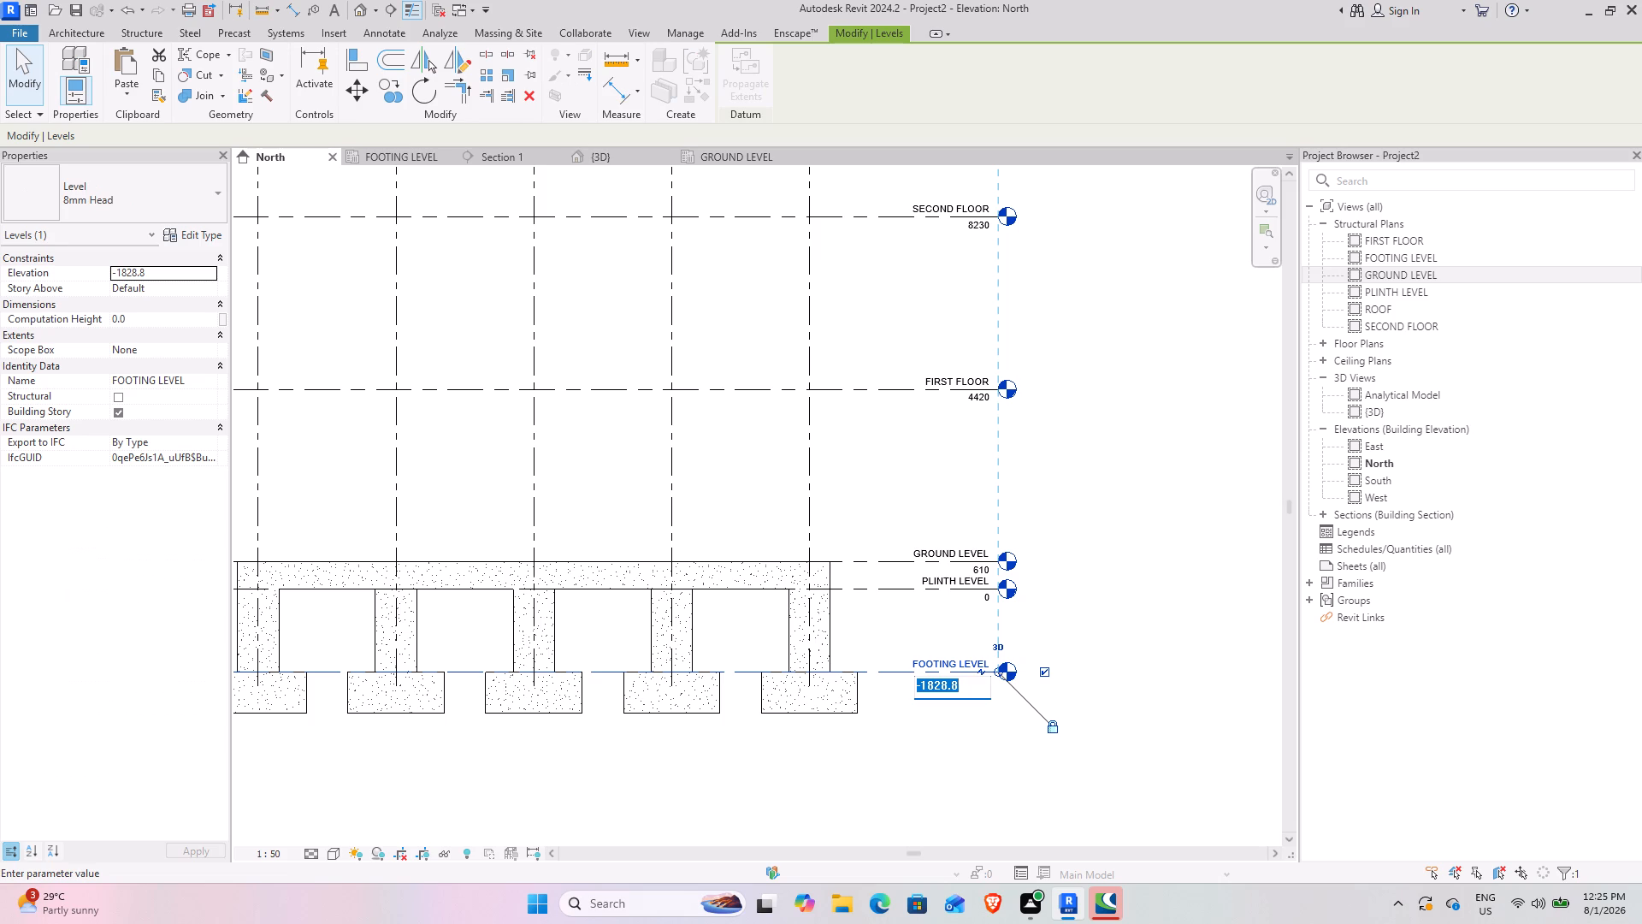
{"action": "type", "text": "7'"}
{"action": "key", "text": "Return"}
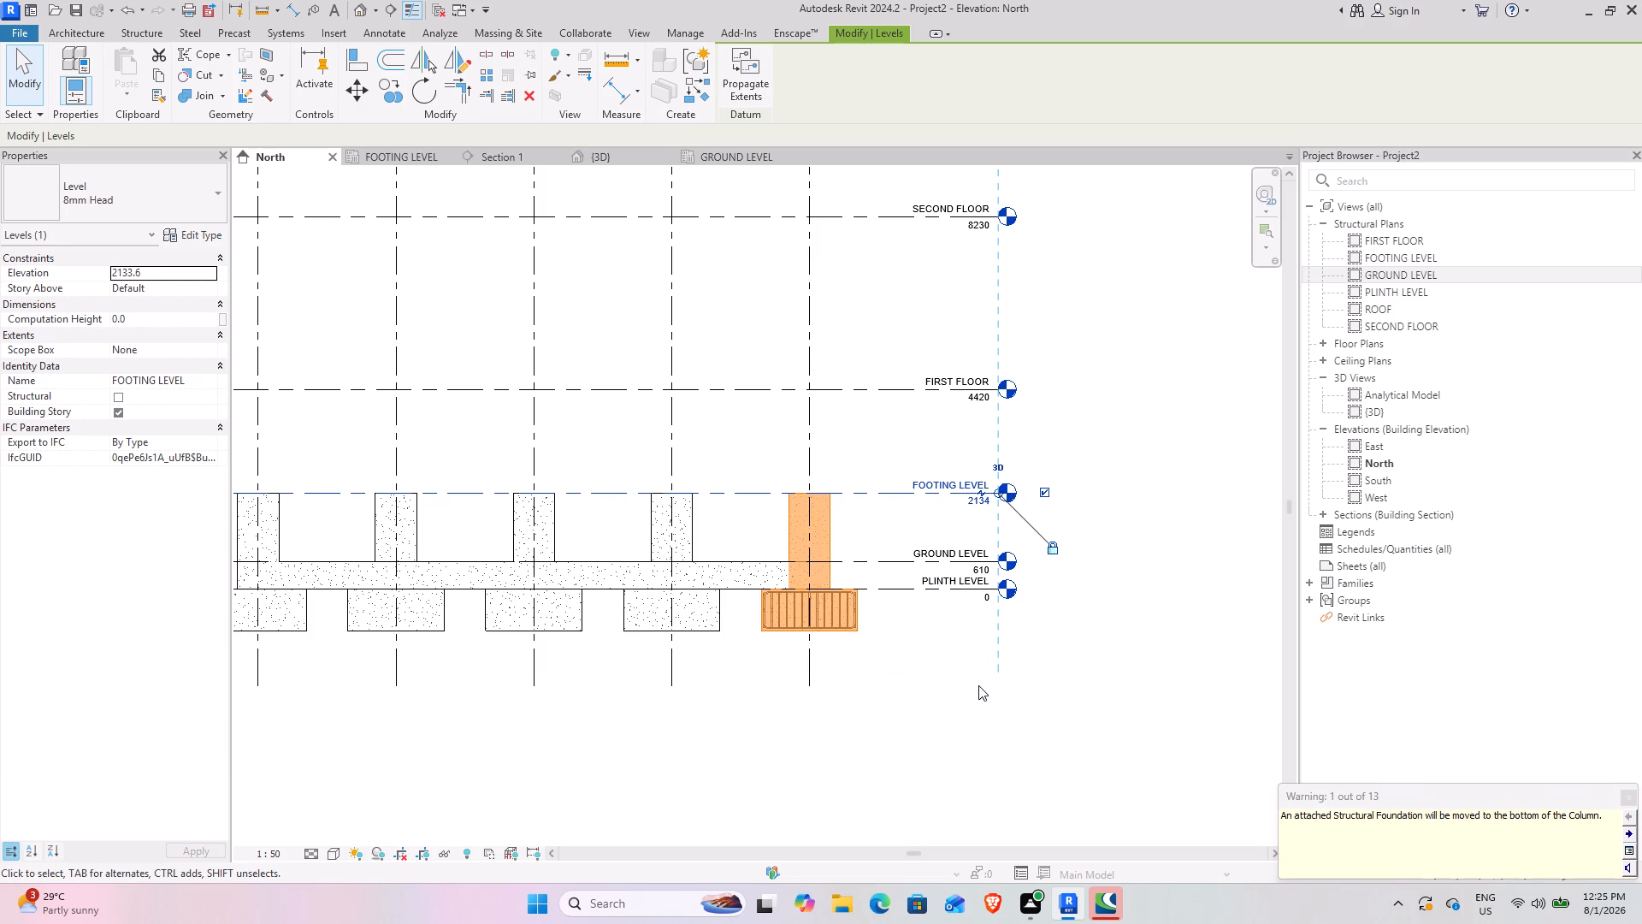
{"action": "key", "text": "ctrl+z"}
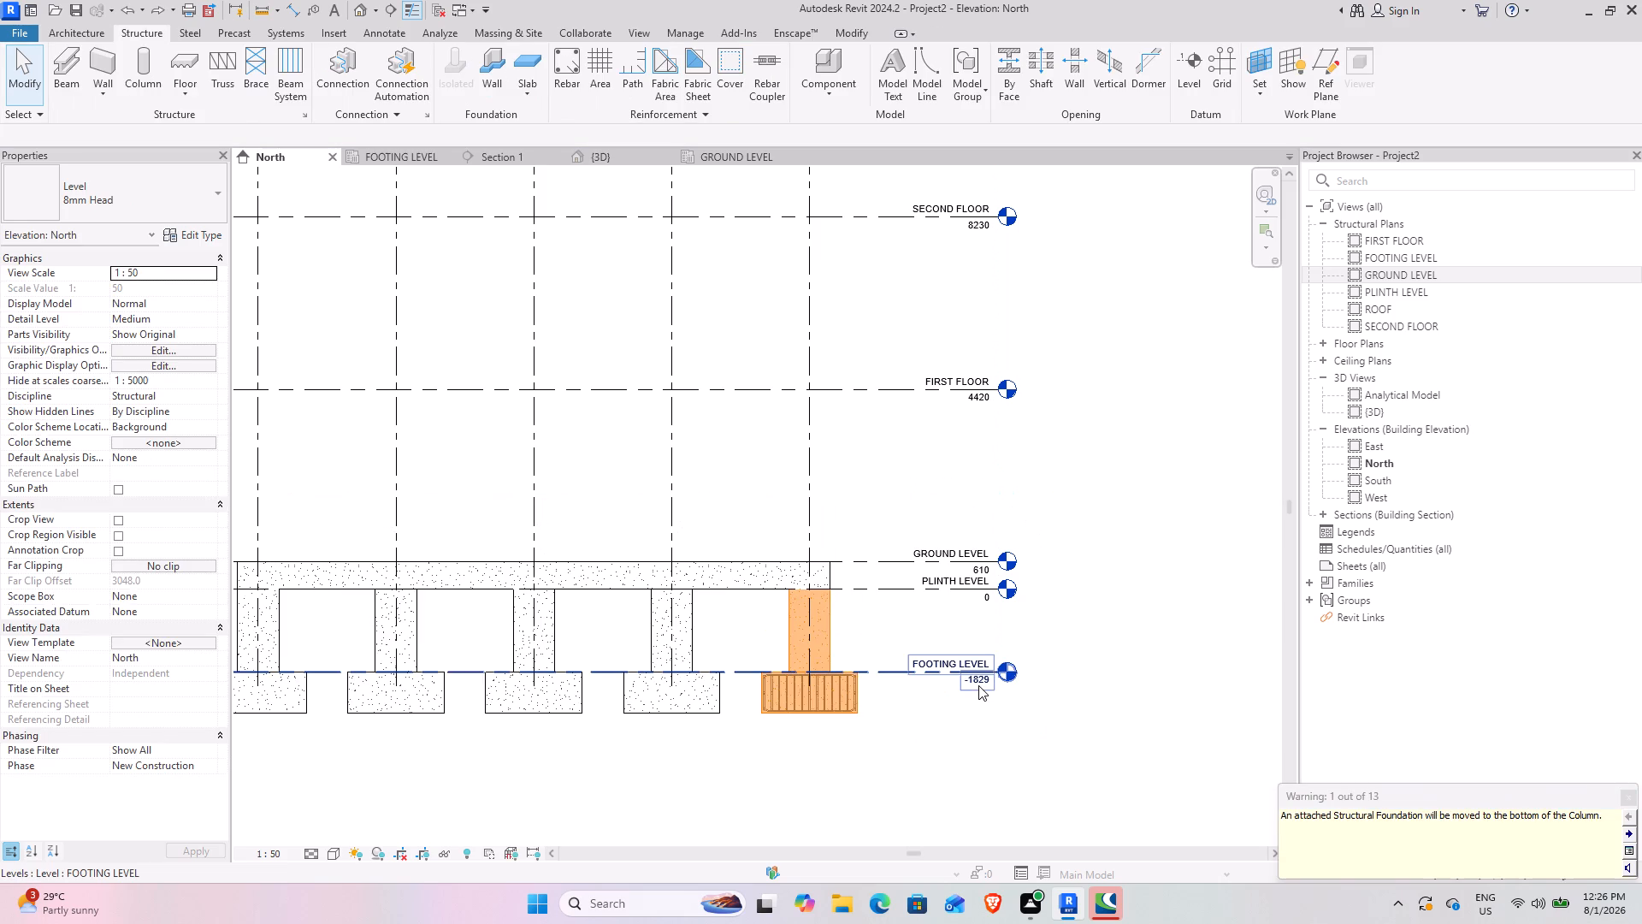
Set the FOOTING LEVEL elevation to -7' in the North elevation.
{"action": "left_click", "coordinate": [978, 685]}
{"action": "left_click", "coordinate": [973, 685]}
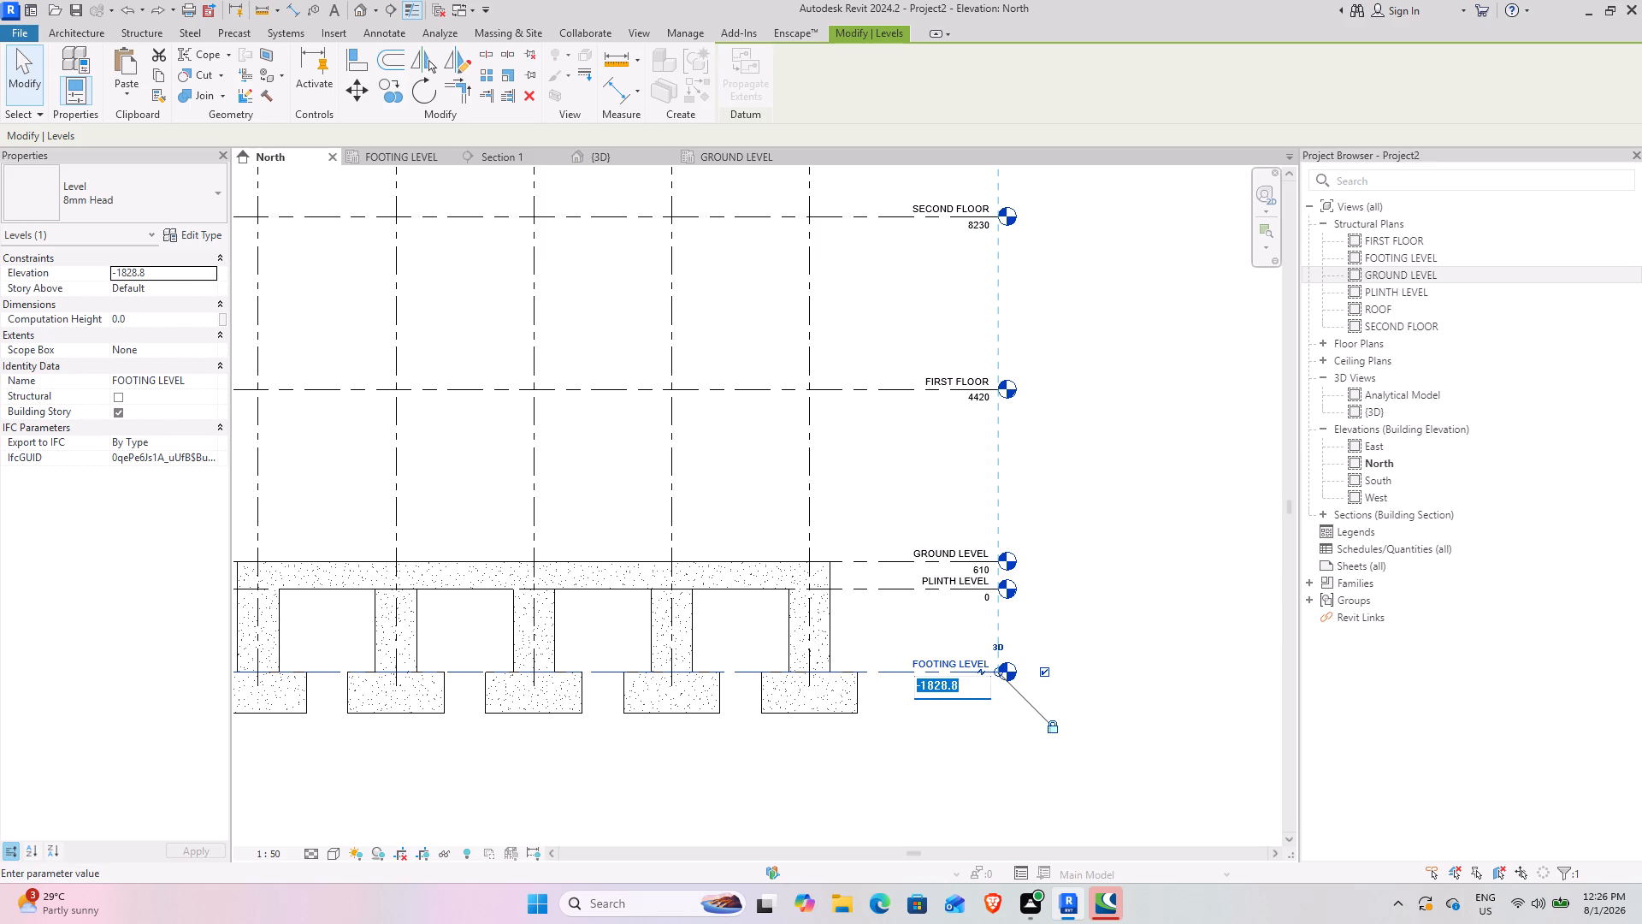
{"action": "key", "text": "minus"}
{"action": "key", "text": "7"}
{"action": "key", "text": "apostrophe"}
{"action": "key", "text": "Return"}
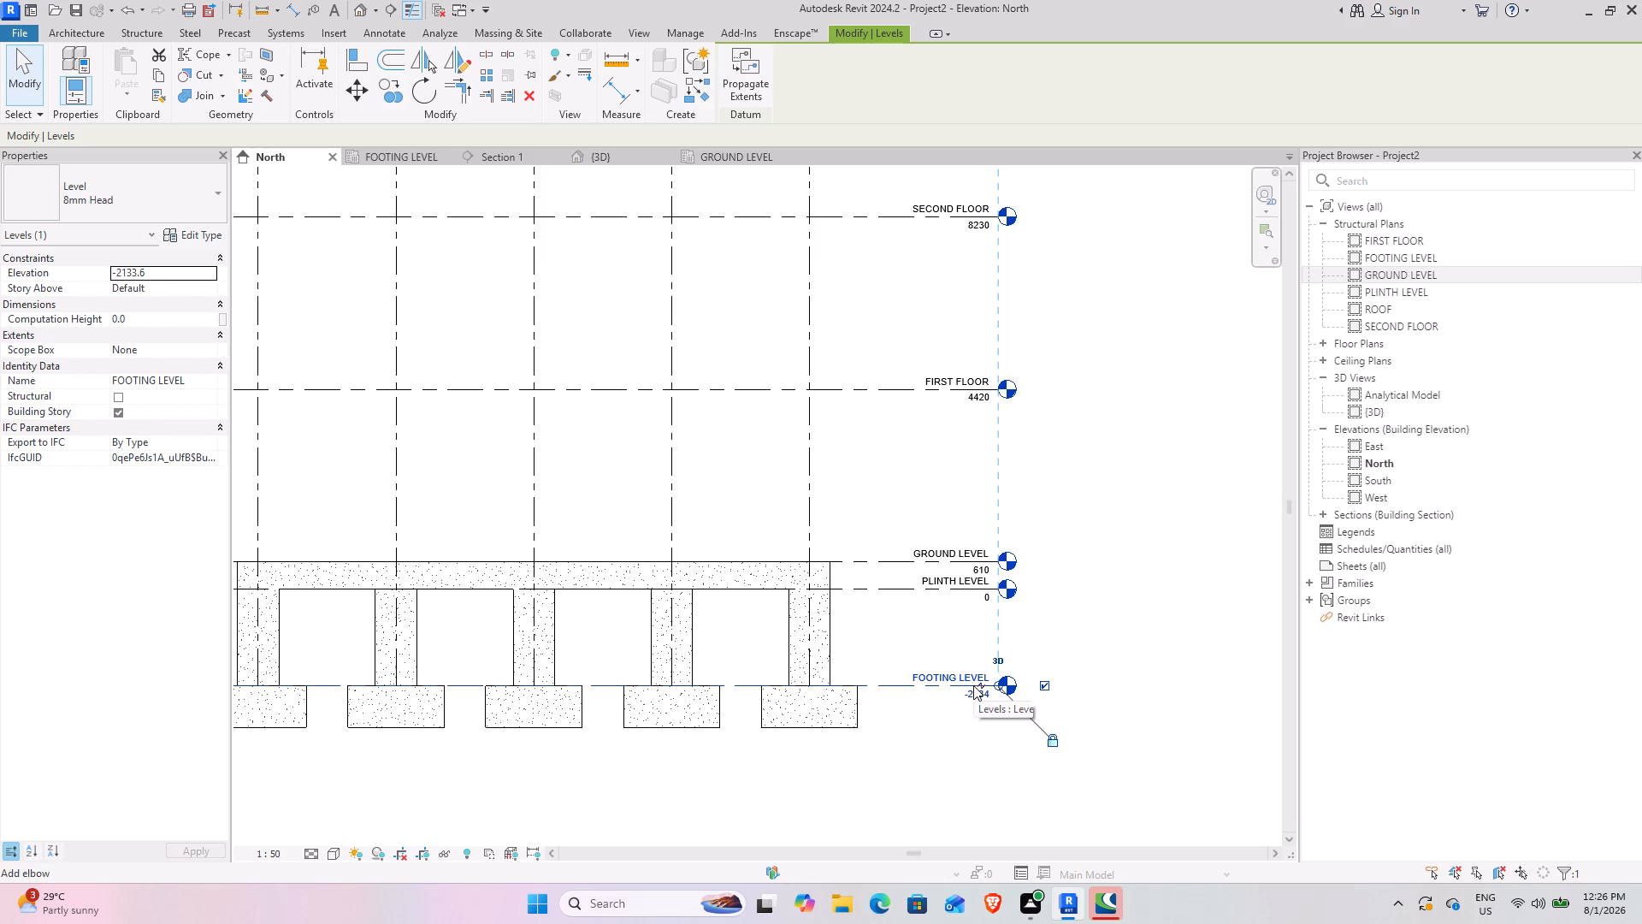
{"action": "left_click", "coordinate": [972, 788]}
{"action": "scroll", "coordinate": [972, 753], "scroll_direction": "down", "scroll_amount": 3}
{"action": "middle_click_drag", "start_coordinate": [994, 711], "coordinate": [1061, 658]}
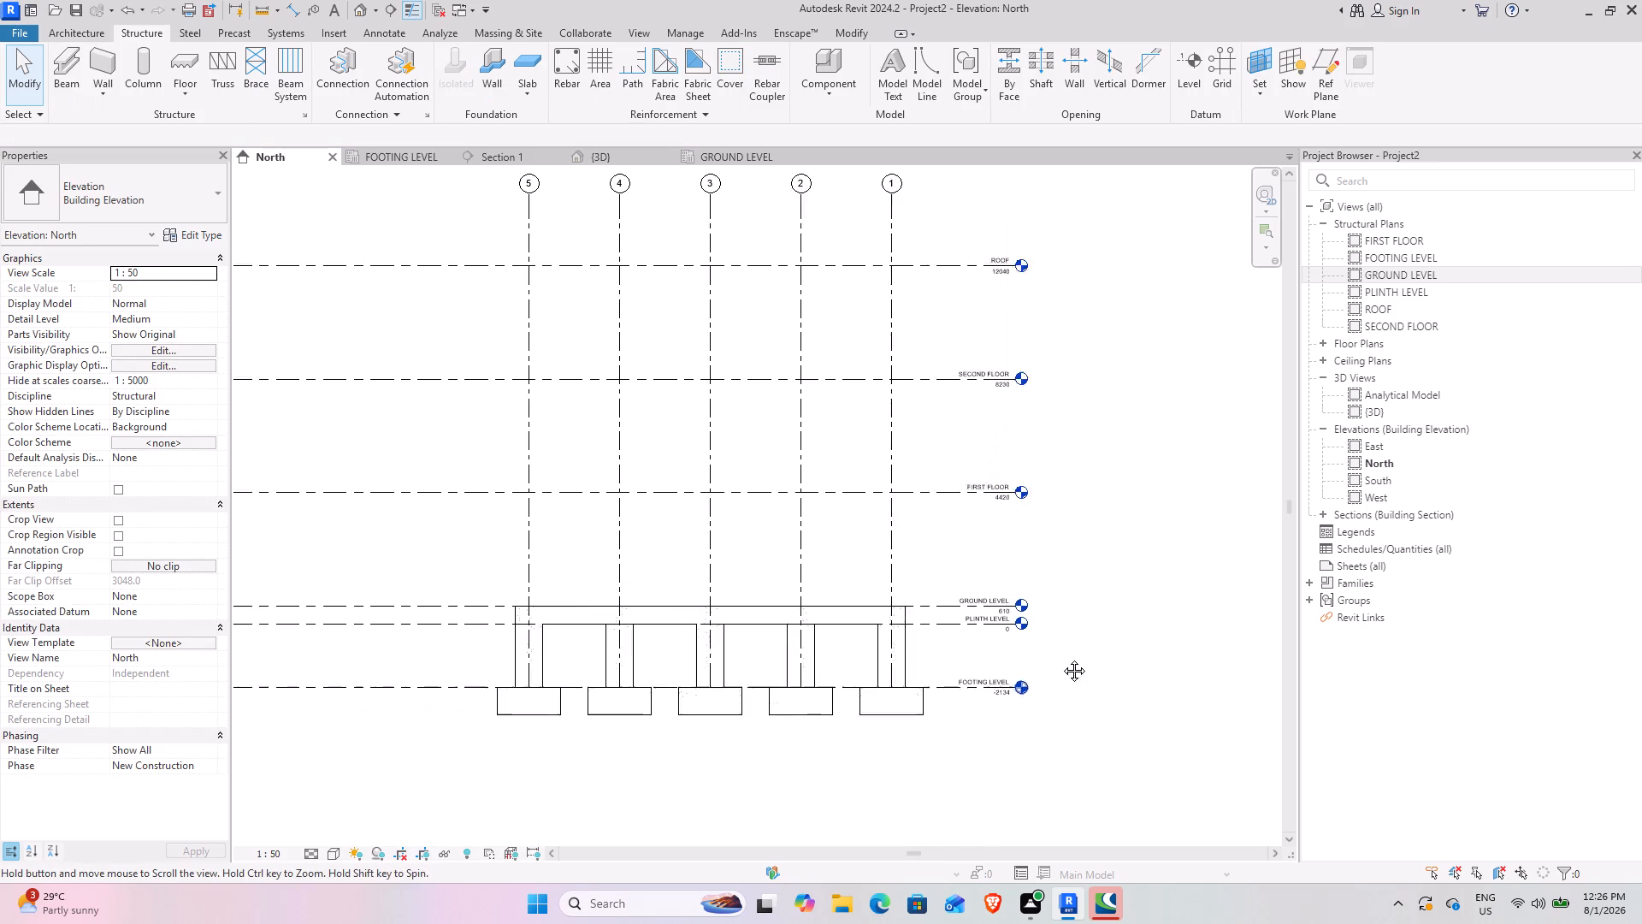
{"action": "middle_click_drag", "start_coordinate": [1061, 658], "coordinate": [1066, 646]}
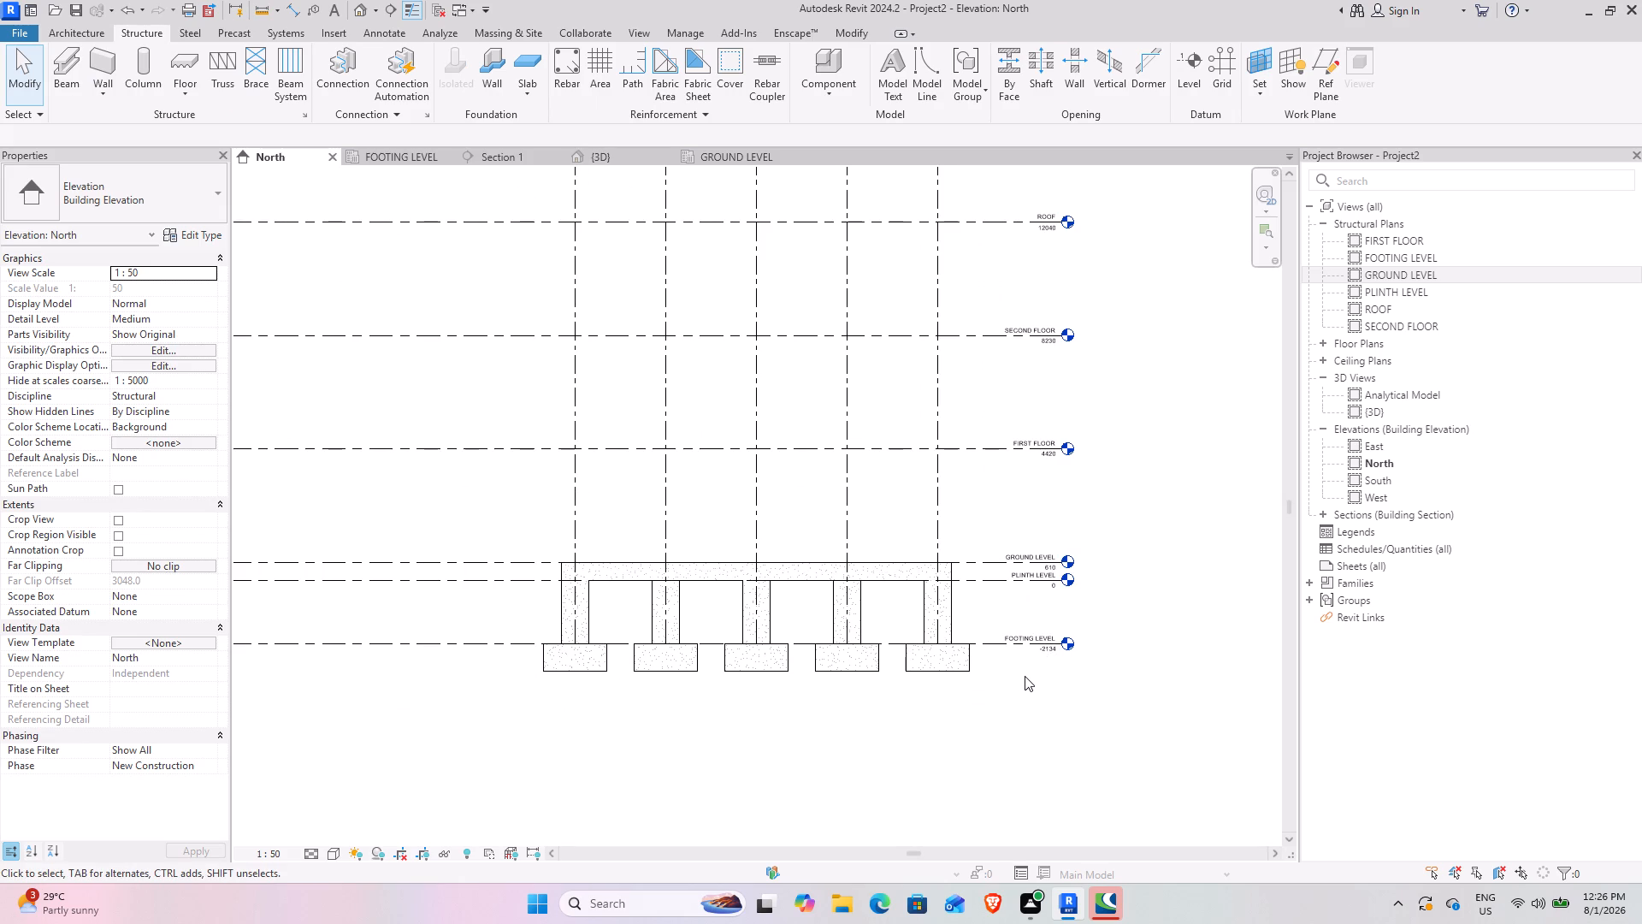
Set the GROUND LEVEL elevation to 3' in the North elevation.
{"action": "scroll", "coordinate": [993, 554], "scroll_direction": "up", "scroll_amount": 3}
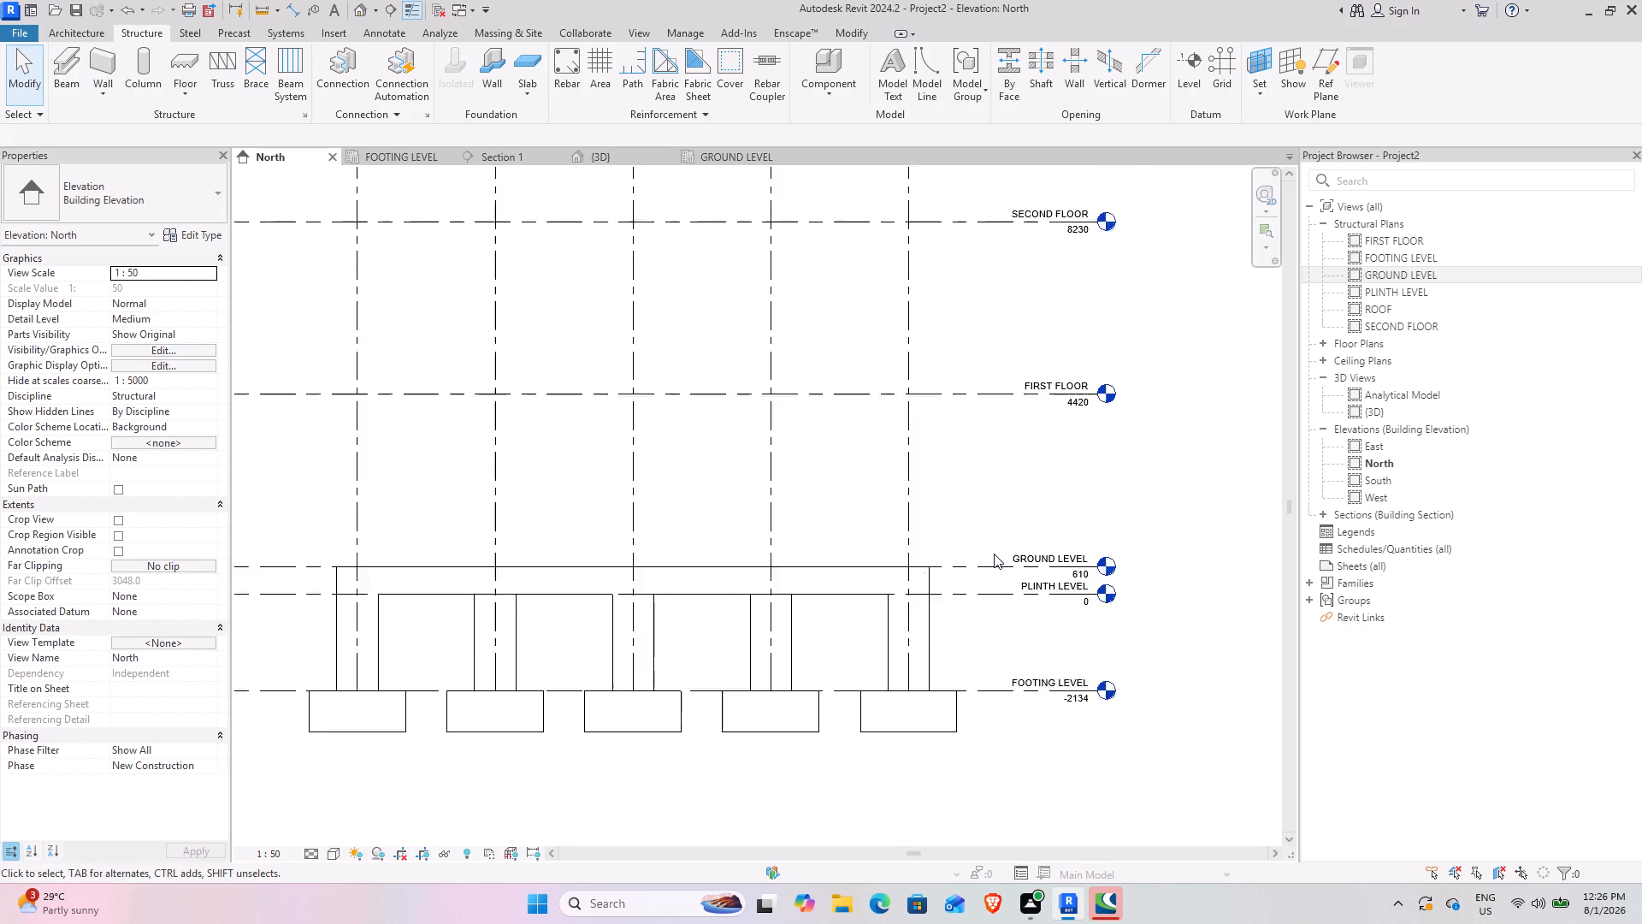
{"action": "scroll", "coordinate": [994, 554], "scroll_direction": "up", "scroll_amount": 1}
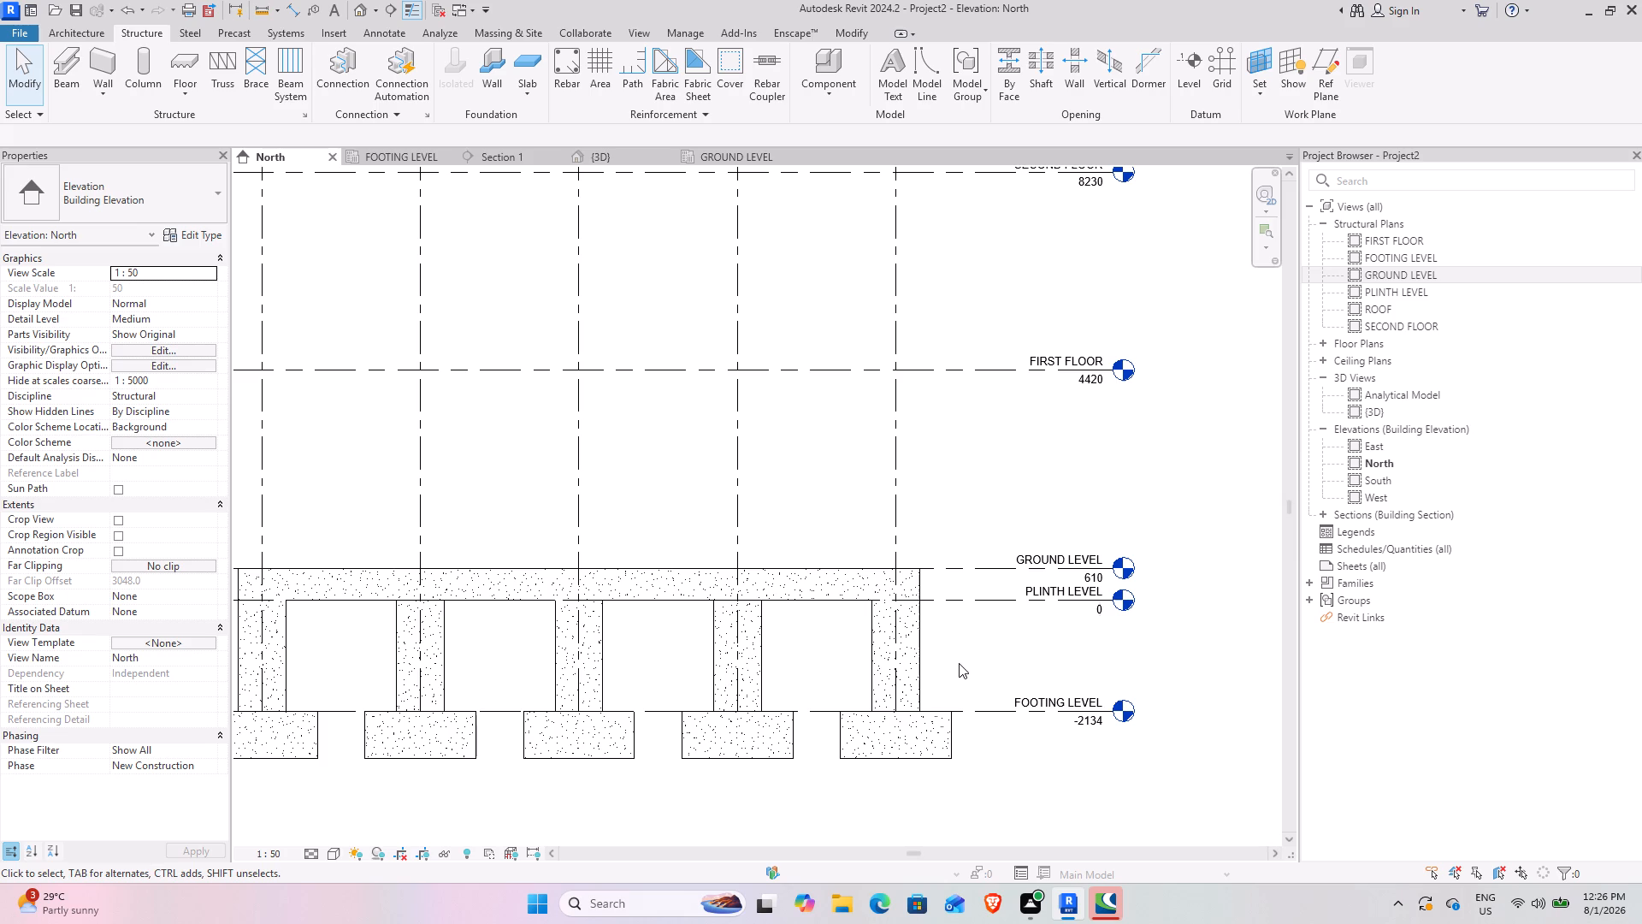
{"action": "left_click", "coordinate": [1096, 582]}
{"action": "left_click", "coordinate": [1085, 577]}
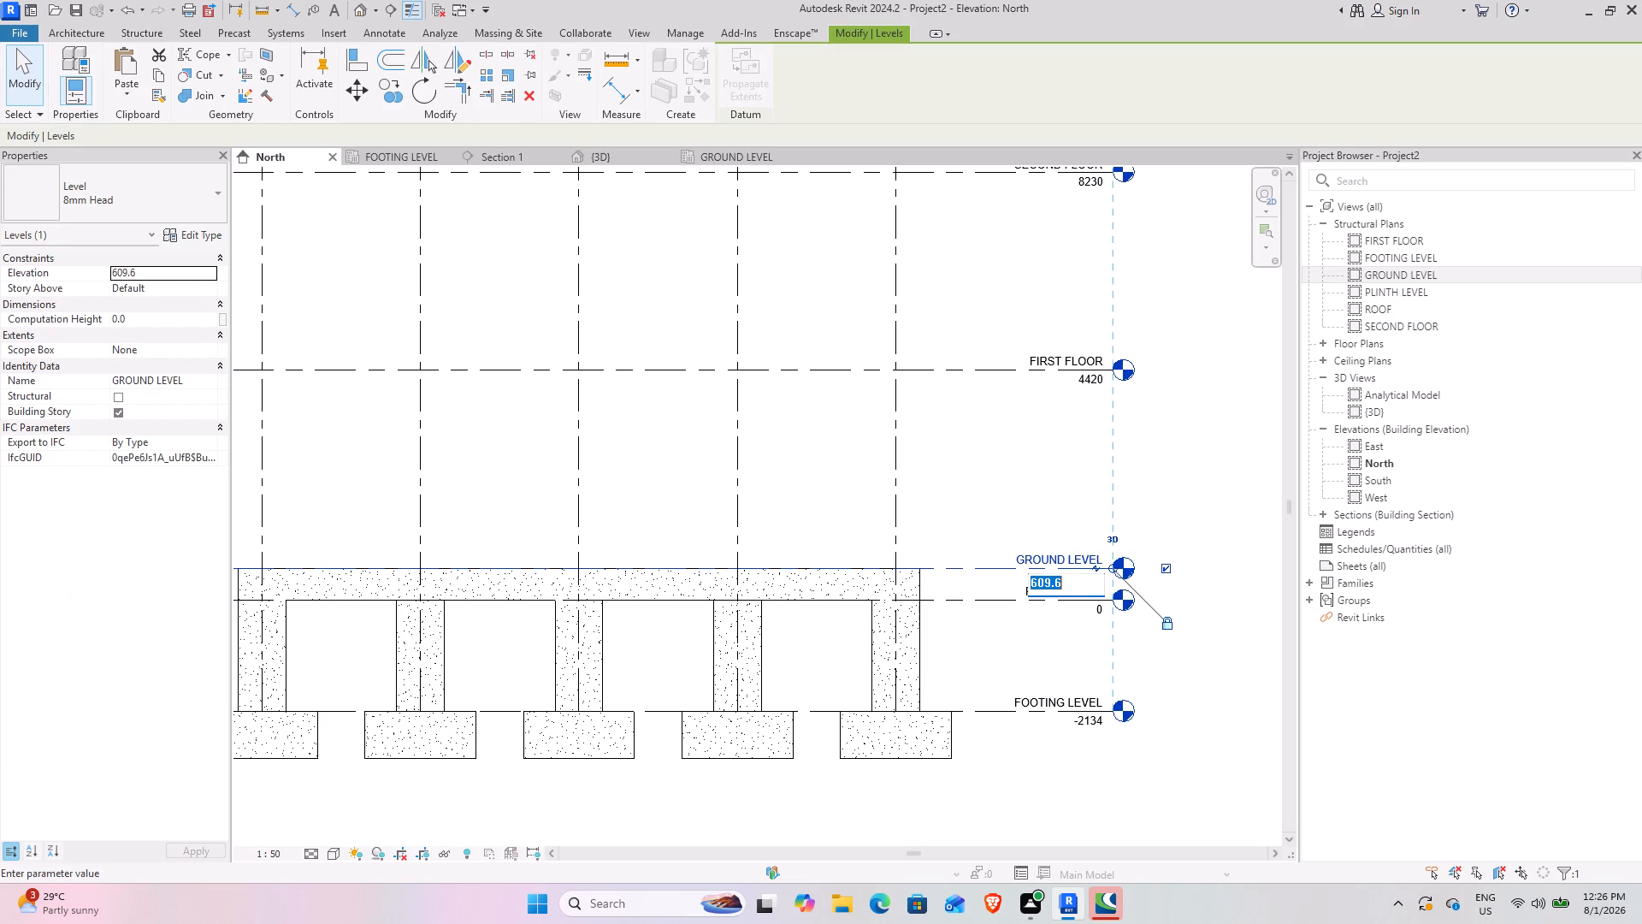
{"action": "type", "text": "3'"}
{"action": "key", "text": "Return"}
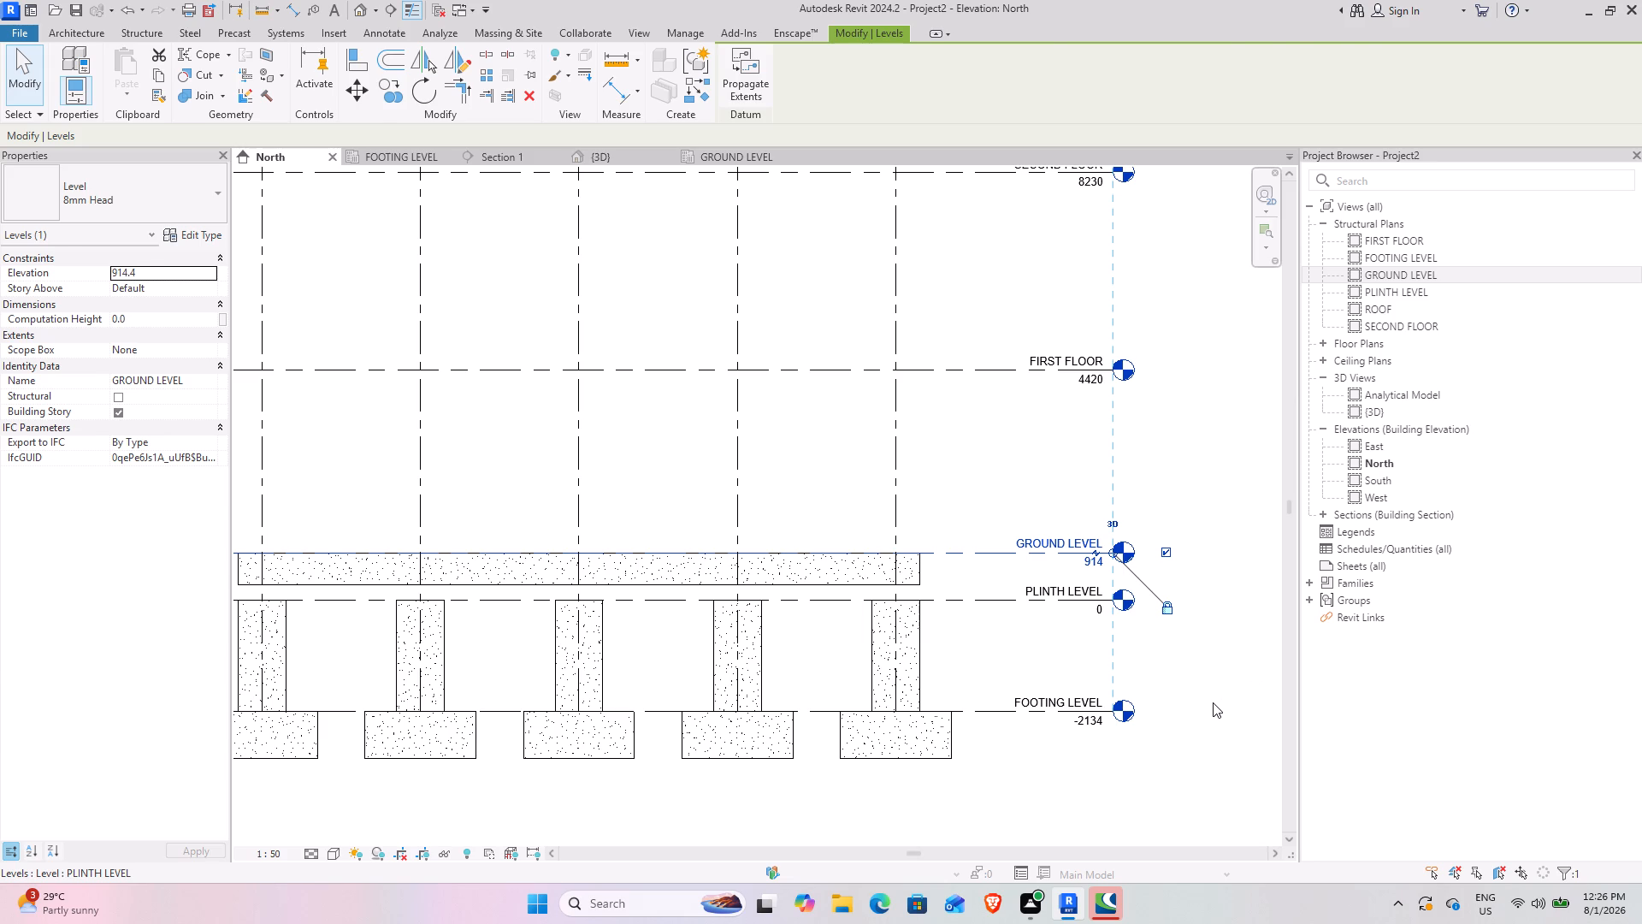
{"action": "left_click", "coordinate": [1213, 702]}
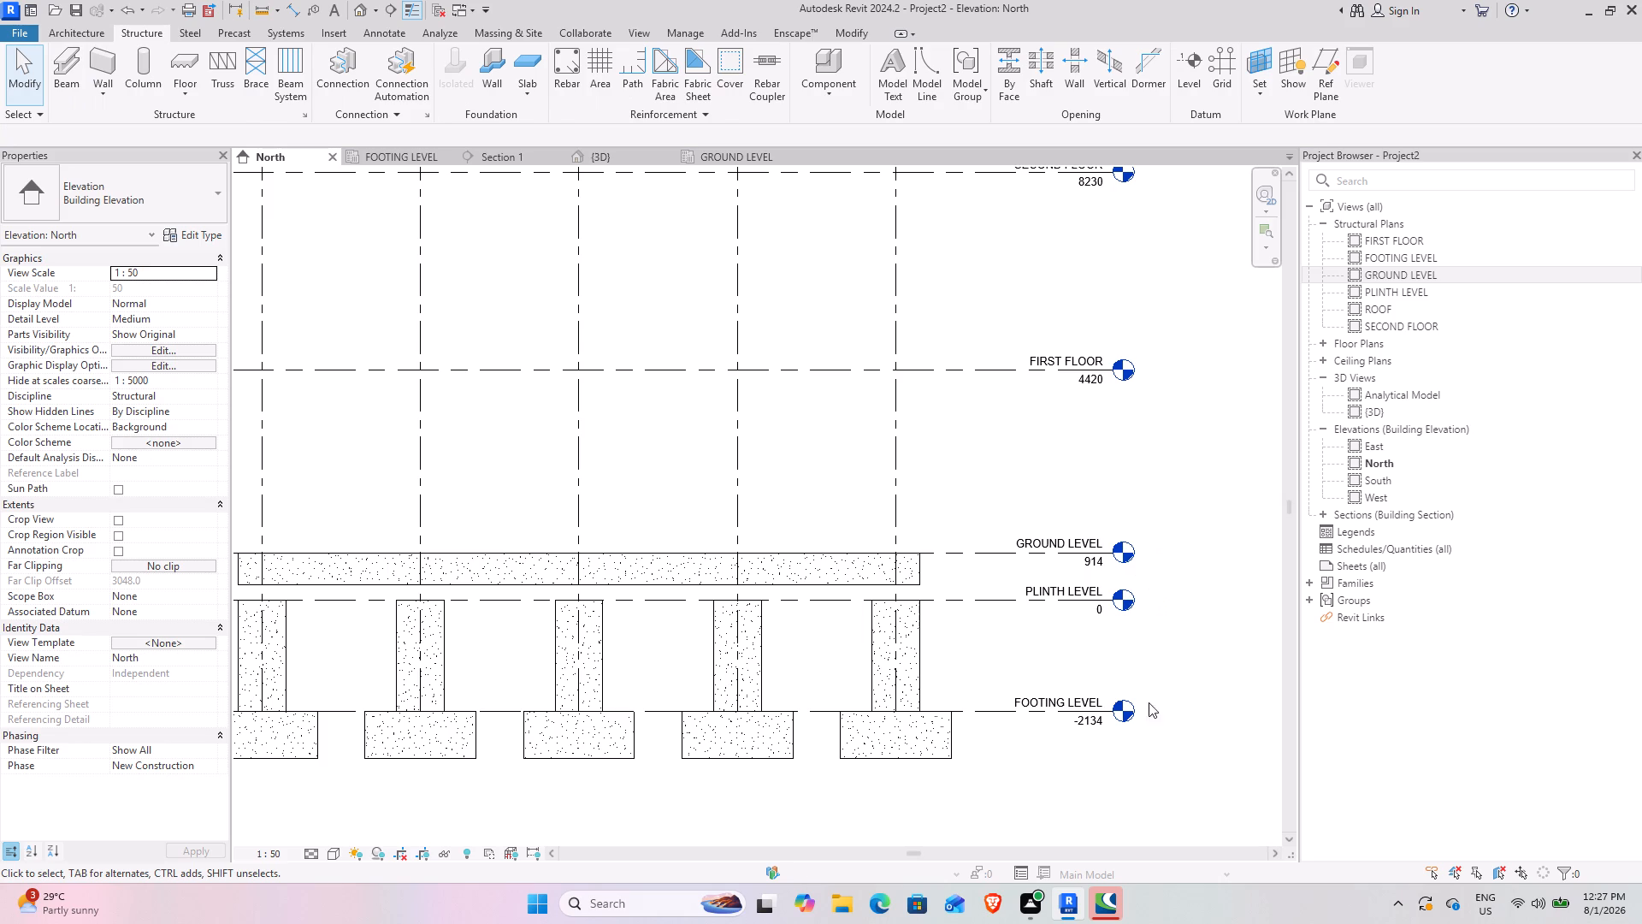
Set the 3'X2' concrete beam type's height h to 3' and apply the type change.
{"action": "left_click", "coordinate": [682, 584]}
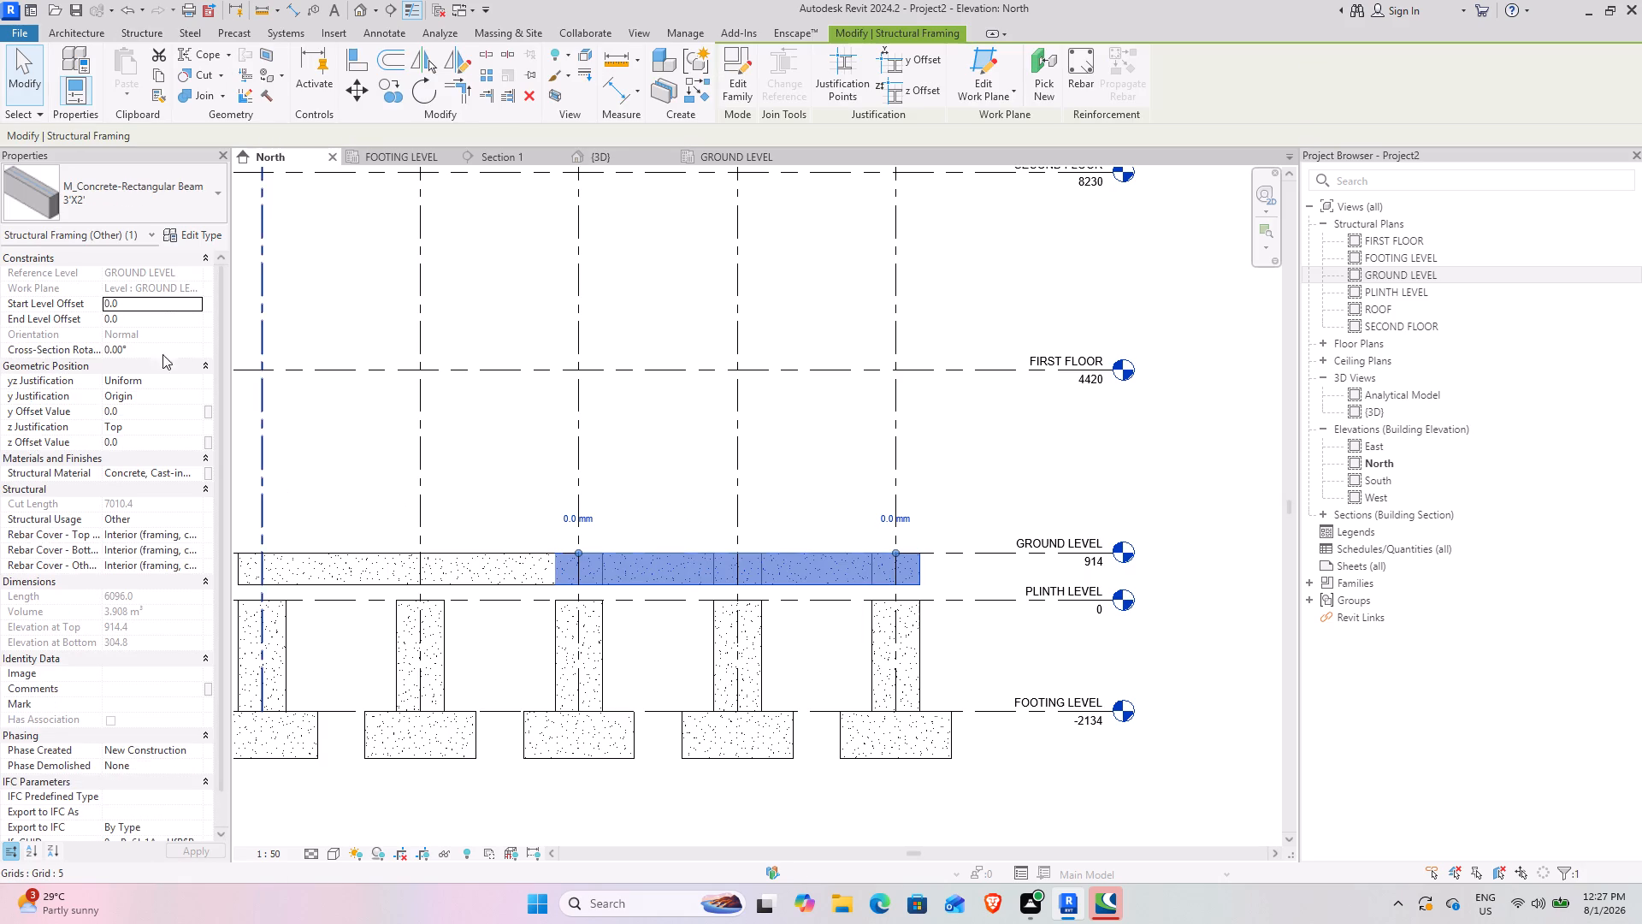
{"action": "left_click", "coordinate": [192, 228]}
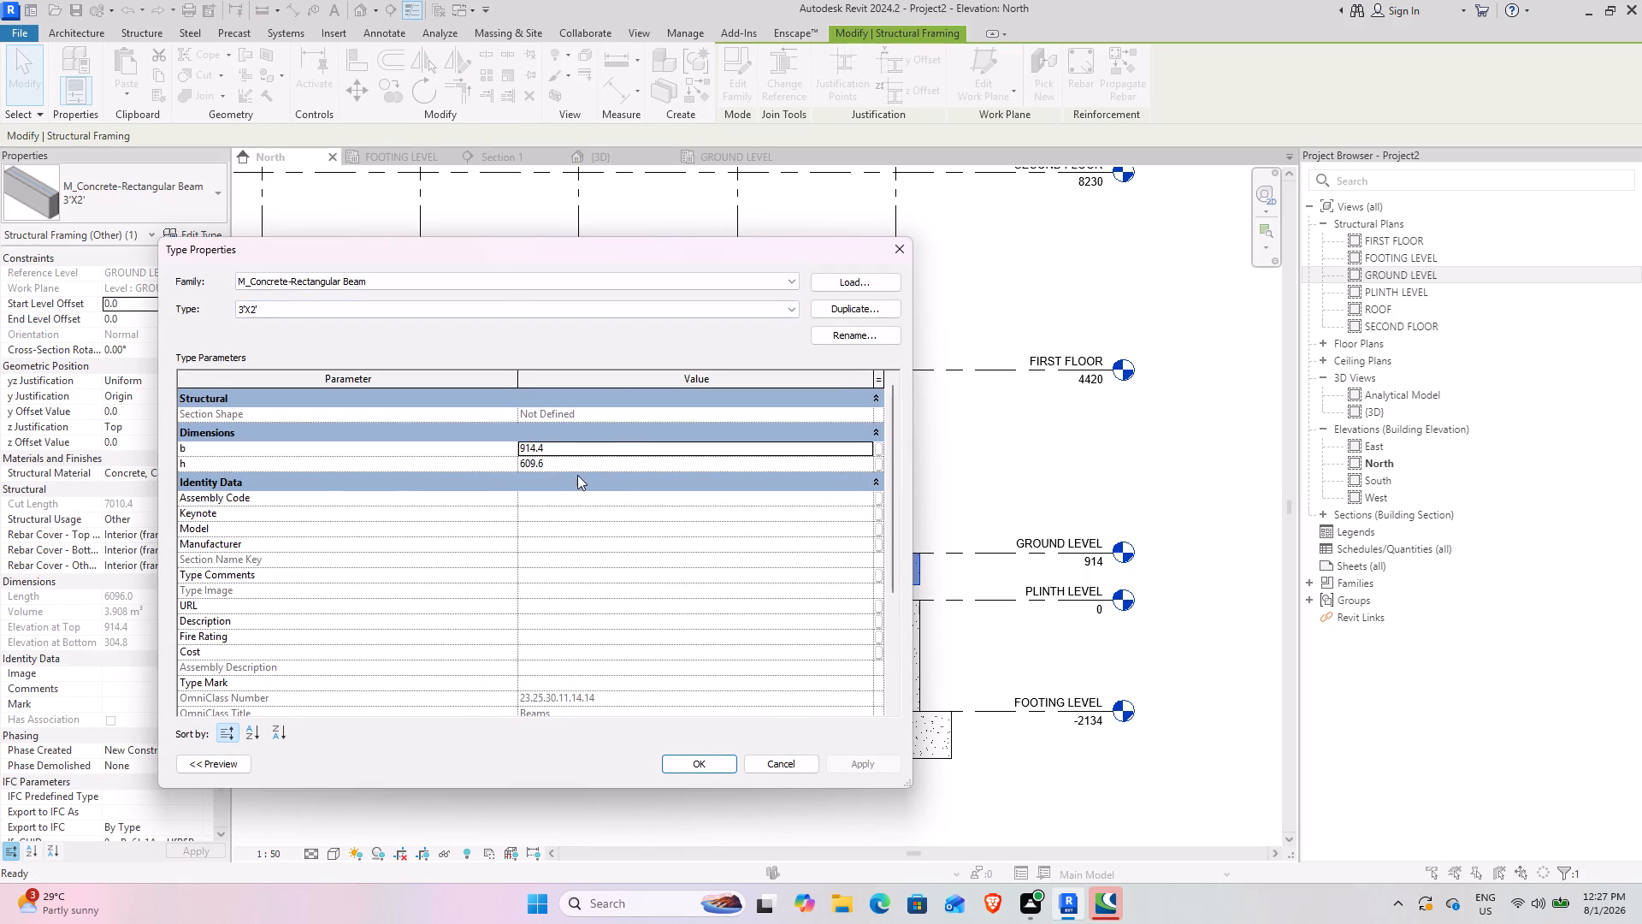
{"action": "left_click", "coordinate": [567, 465]}
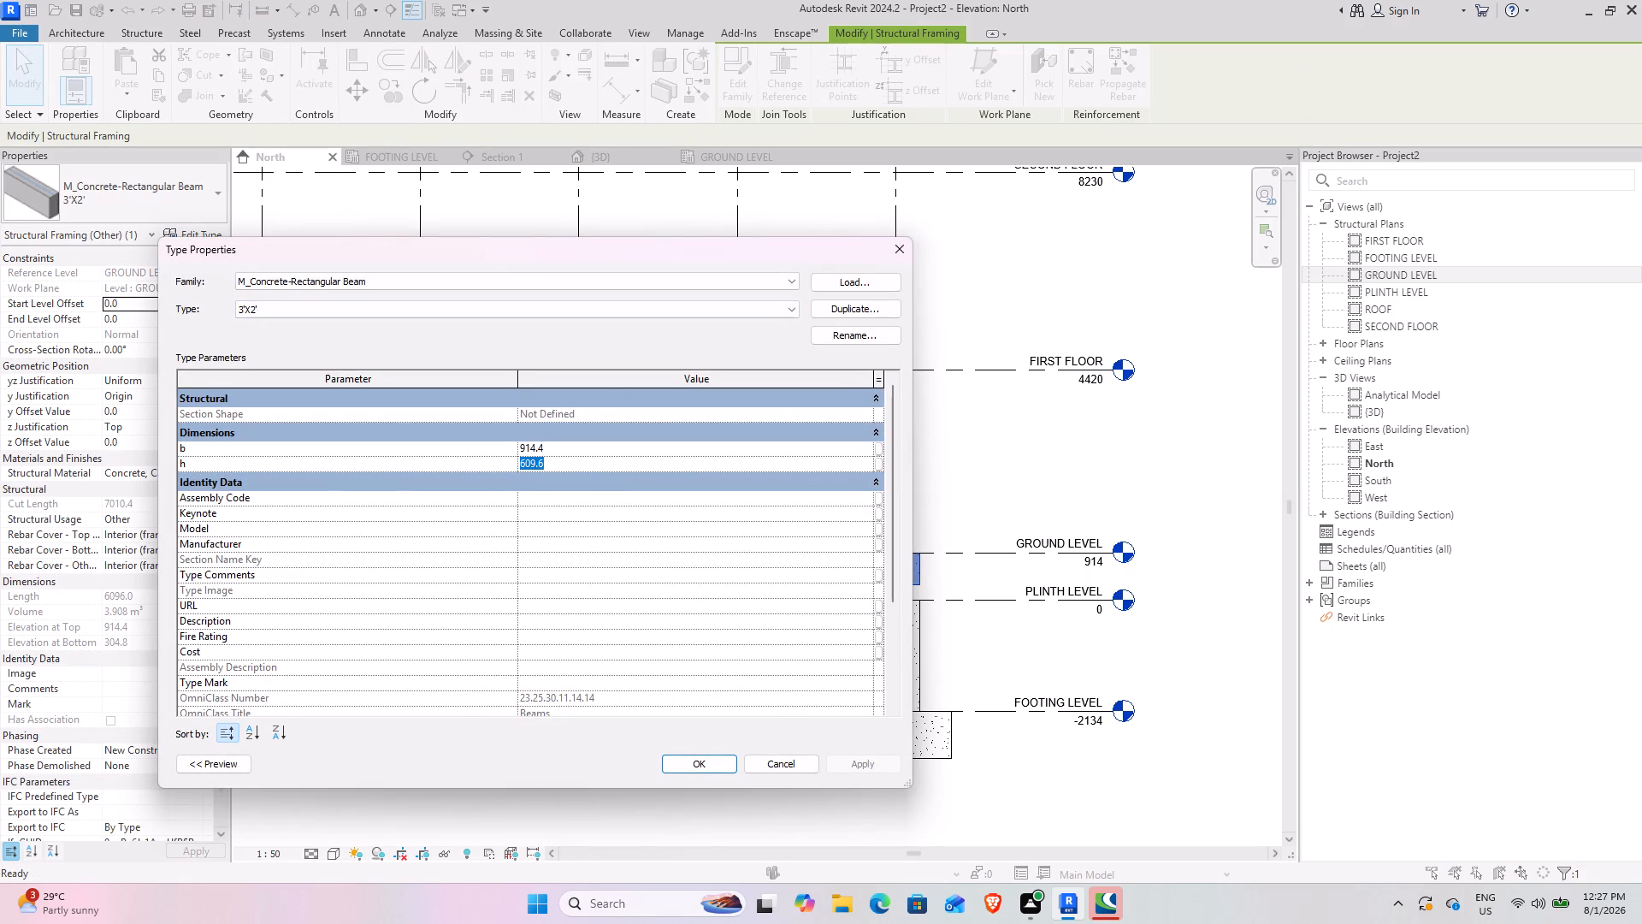
{"action": "type", "text": "3'"}
{"action": "key", "text": "Return"}
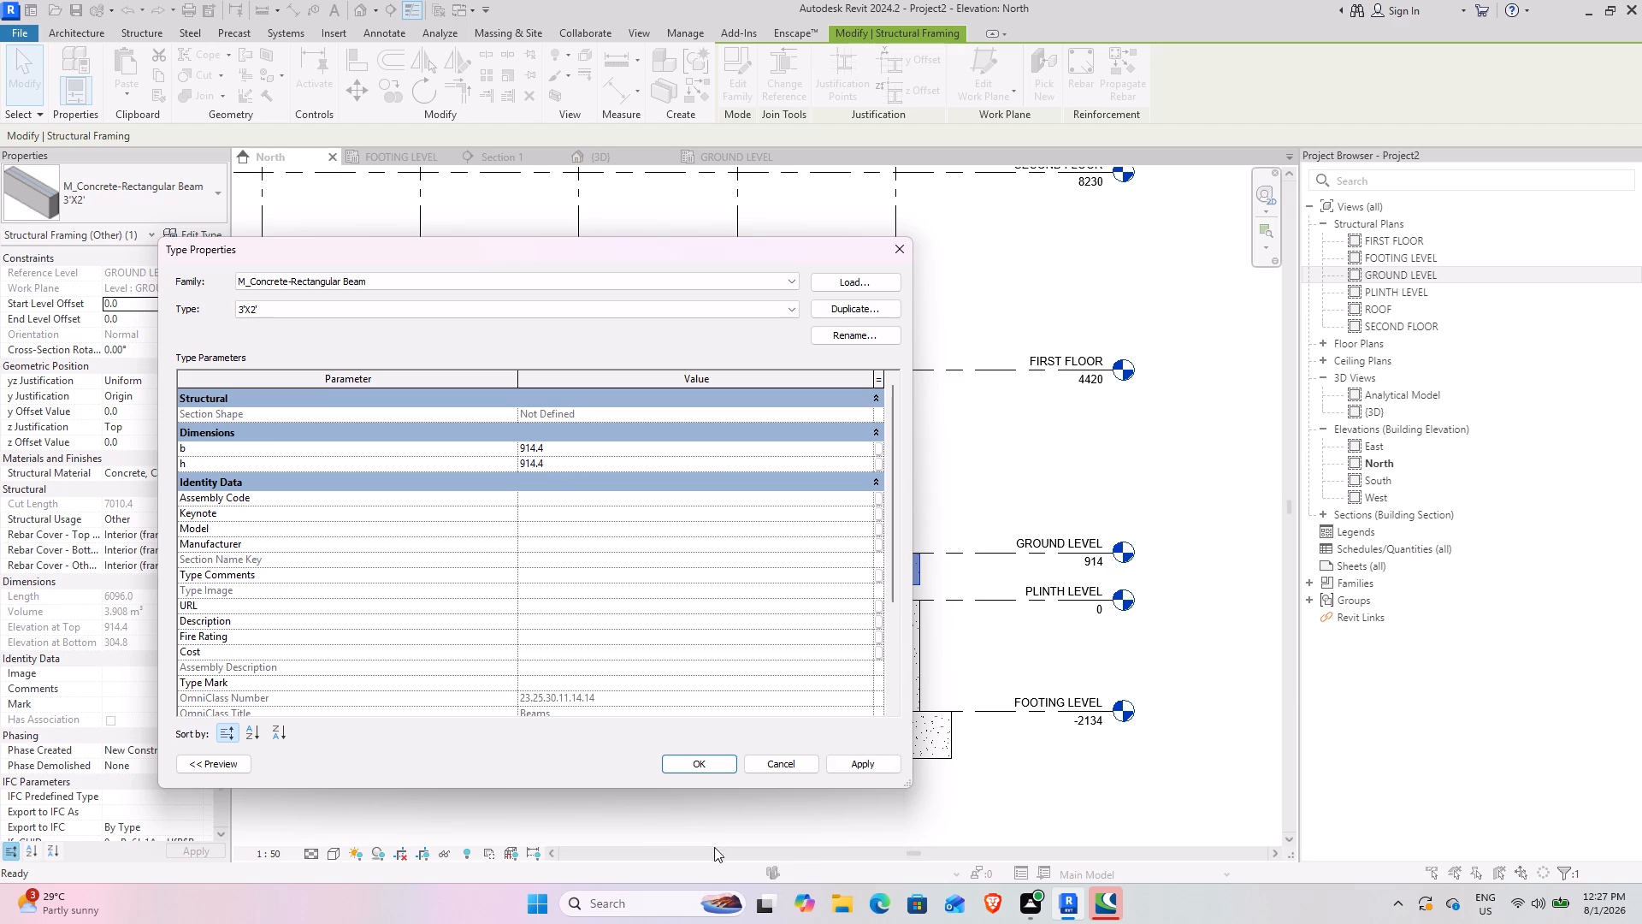
{"action": "left_click", "coordinate": [663, 761]}
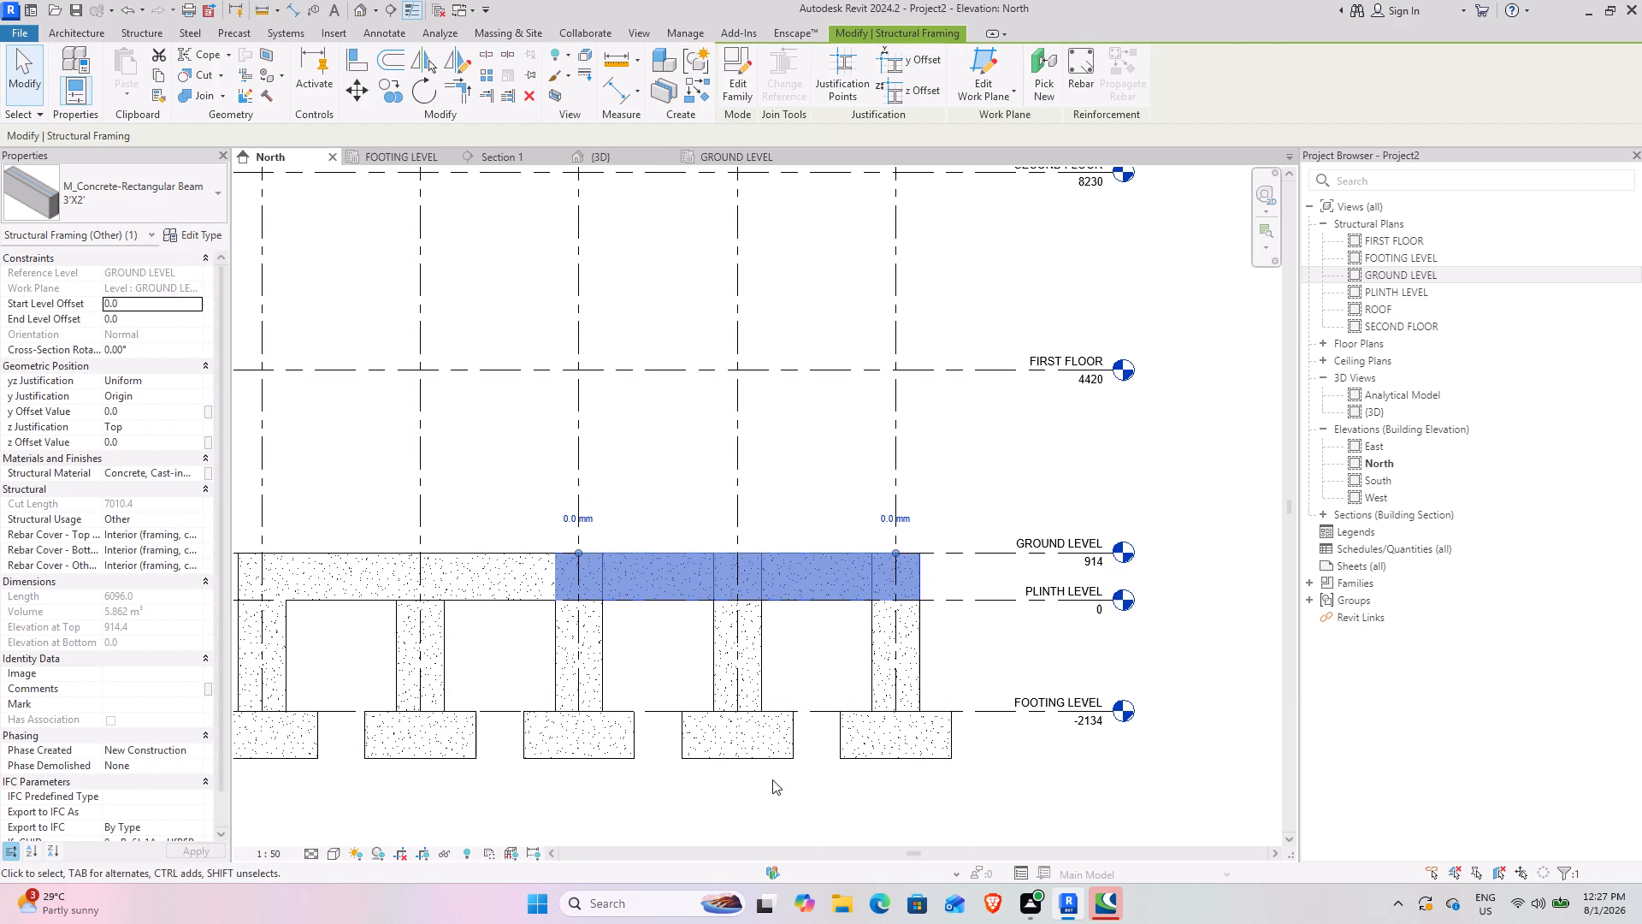
{"action": "left_click", "coordinate": [815, 811]}
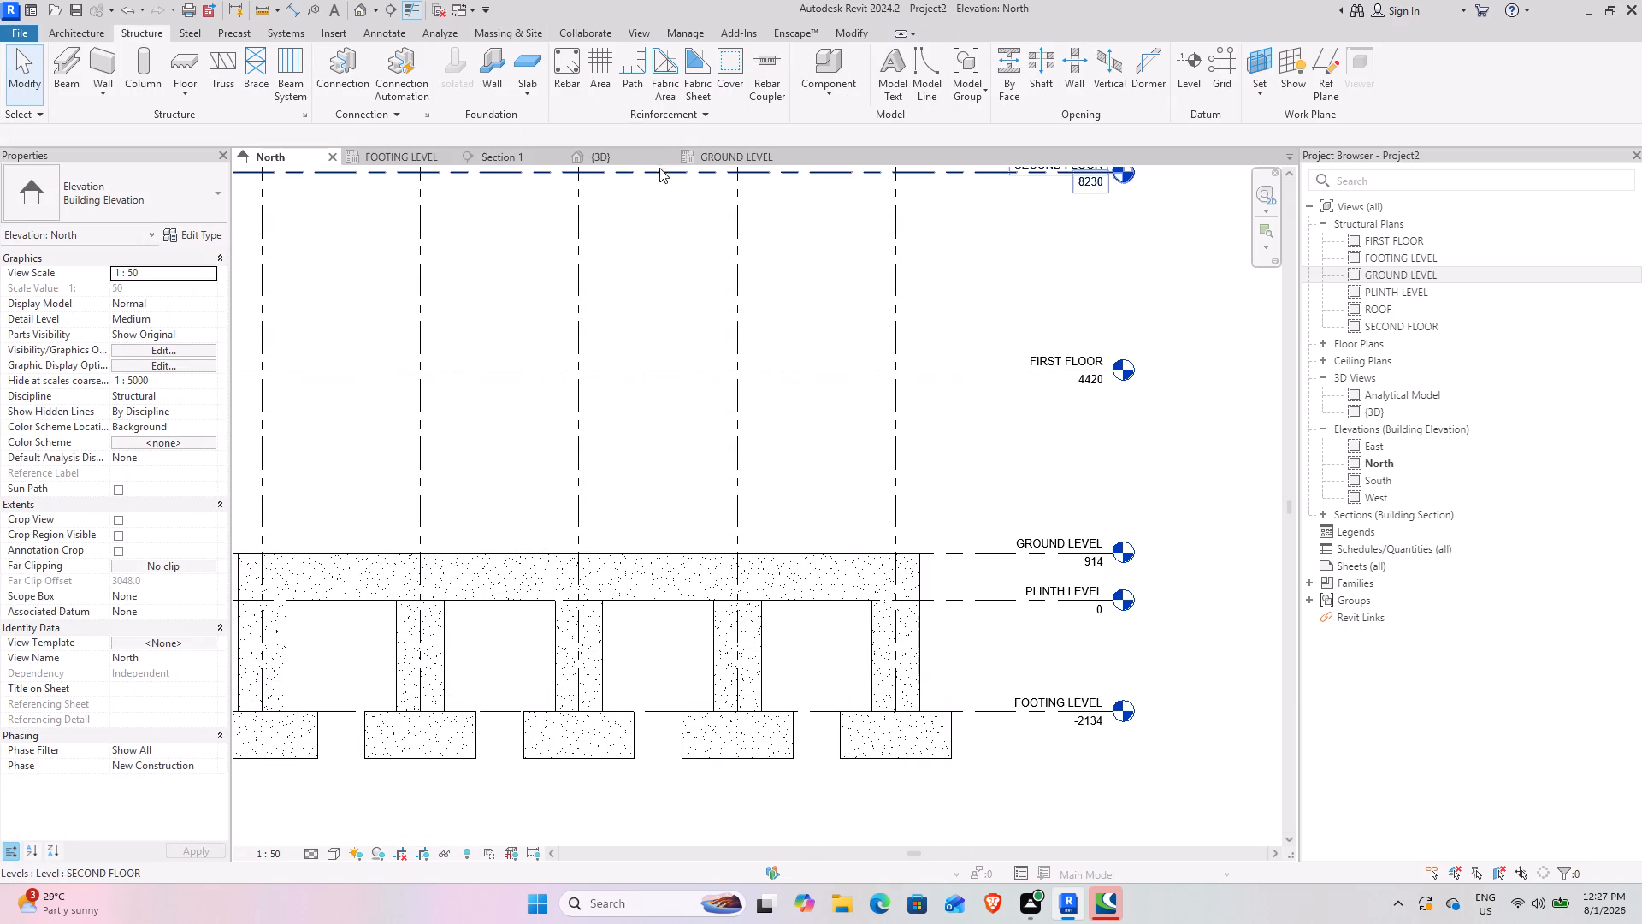
Examine the beams, columns and reinforced corner footing in the 3D view from several angles.
{"action": "left_click", "coordinate": [585, 161]}
{"action": "scroll", "coordinate": [703, 453], "scroll_direction": "down", "scroll_amount": 3}
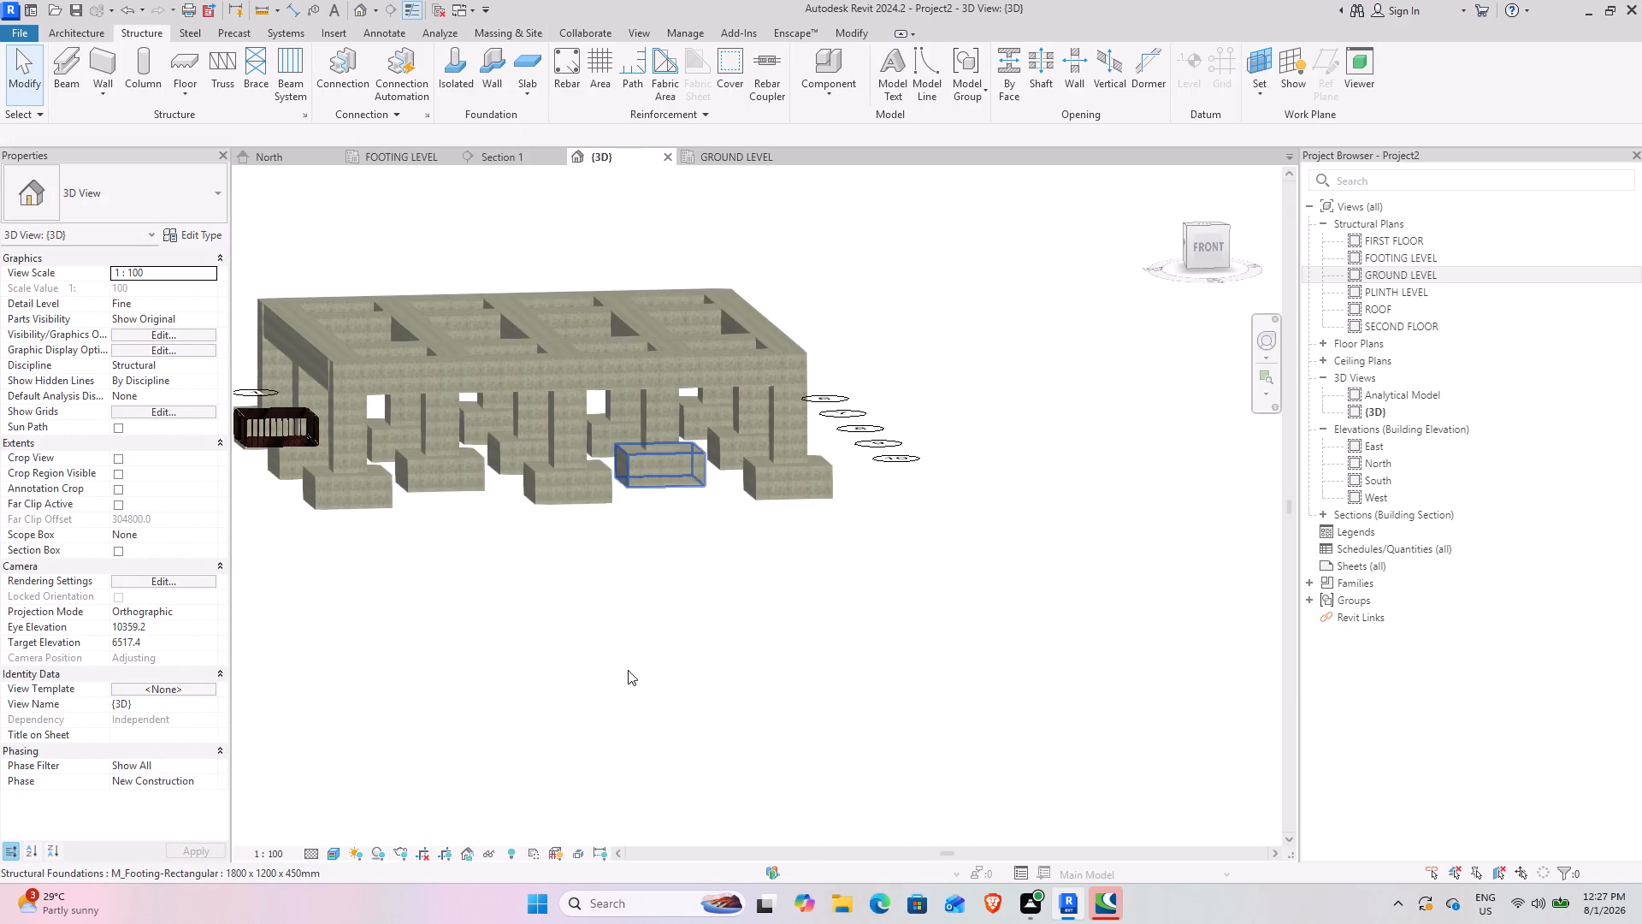
{"action": "scroll", "coordinate": [630, 647], "scroll_direction": "down", "scroll_amount": 1}
{"action": "middle_click_drag", "start_coordinate": [513, 654], "coordinate": [715, 654], "text": "shift"}
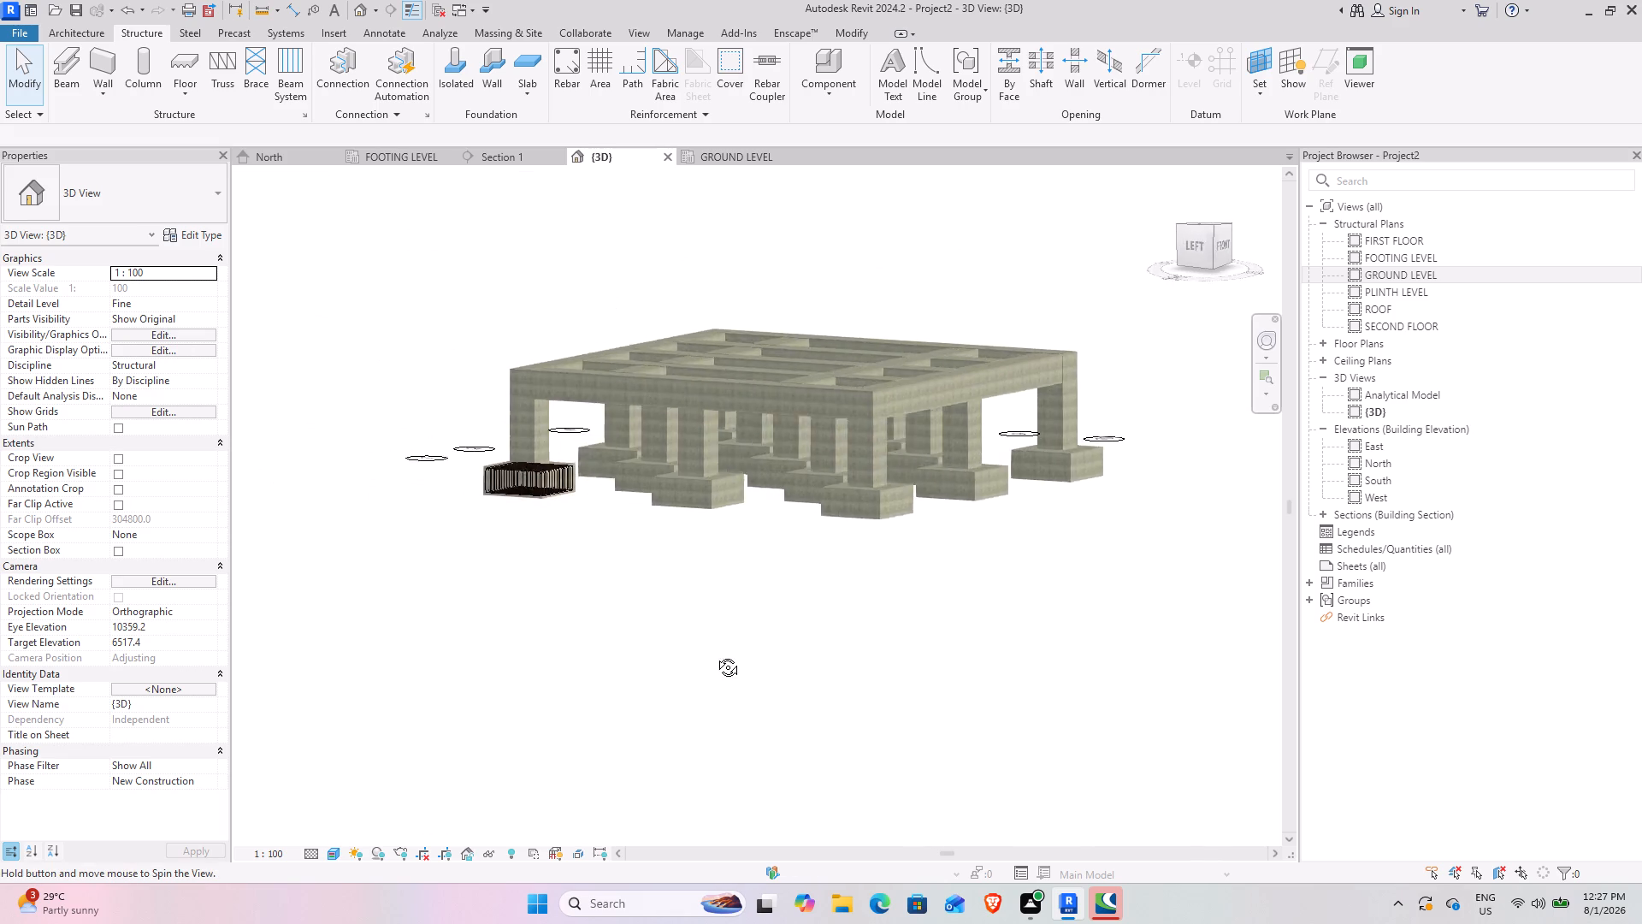
{"action": "middle_click_drag", "start_coordinate": [715, 654], "coordinate": [731, 692], "text": "shift"}
{"action": "middle_click_drag", "start_coordinate": [600, 579], "coordinate": [717, 614], "text": "shift"}
{"action": "scroll", "coordinate": [744, 538], "scroll_direction": "up", "scroll_amount": 9}
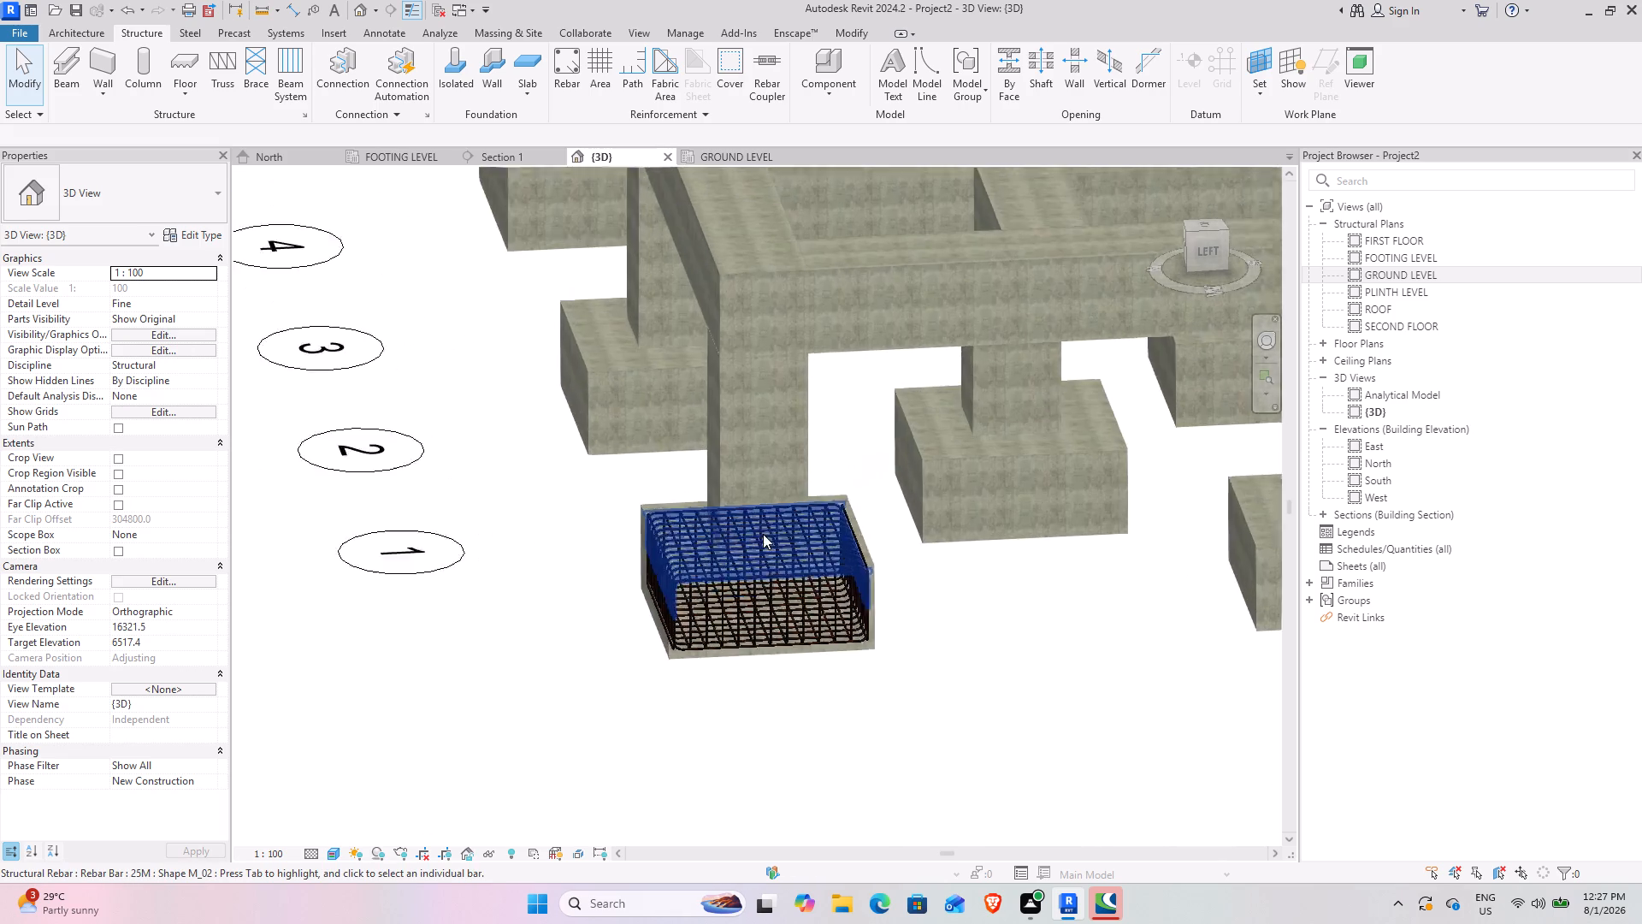
{"action": "scroll", "coordinate": [763, 534], "scroll_direction": "up", "scroll_amount": 1}
{"action": "middle_click_drag", "start_coordinate": [820, 672], "coordinate": [782, 664], "text": "shift"}
{"action": "scroll", "coordinate": [425, 757], "scroll_direction": "up", "scroll_amount": 1}
{"action": "middle_click_drag", "start_coordinate": [428, 749], "coordinate": [488, 689]}
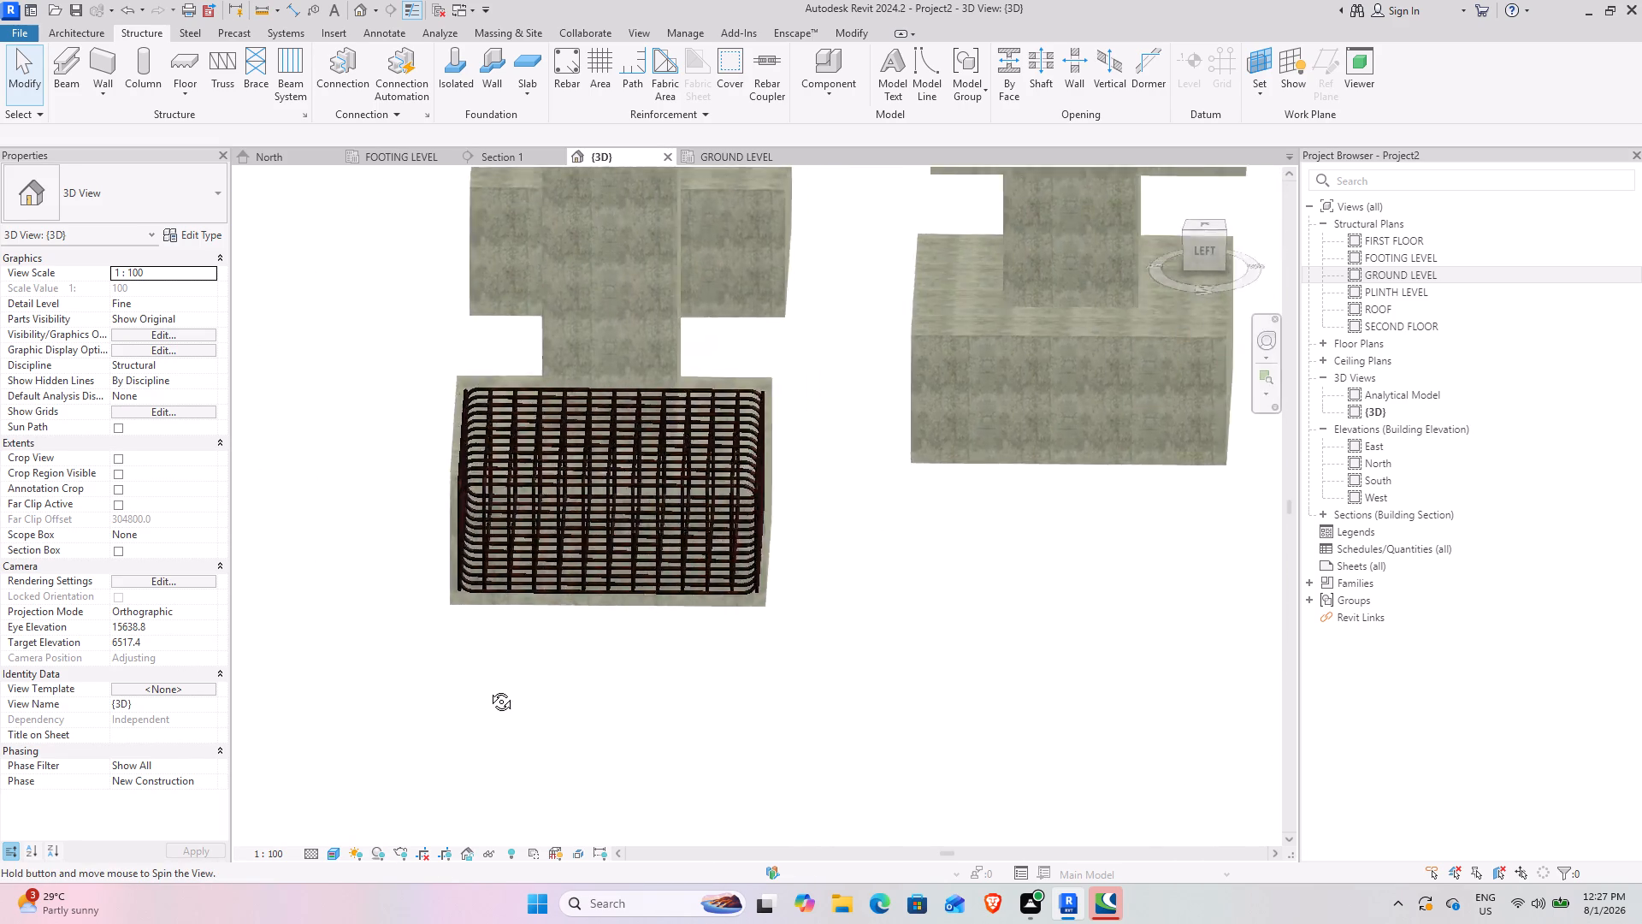
{"action": "middle_click_drag", "start_coordinate": [488, 689], "coordinate": [474, 708]}
{"action": "scroll", "coordinate": [464, 713], "scroll_direction": "down", "scroll_amount": 1}
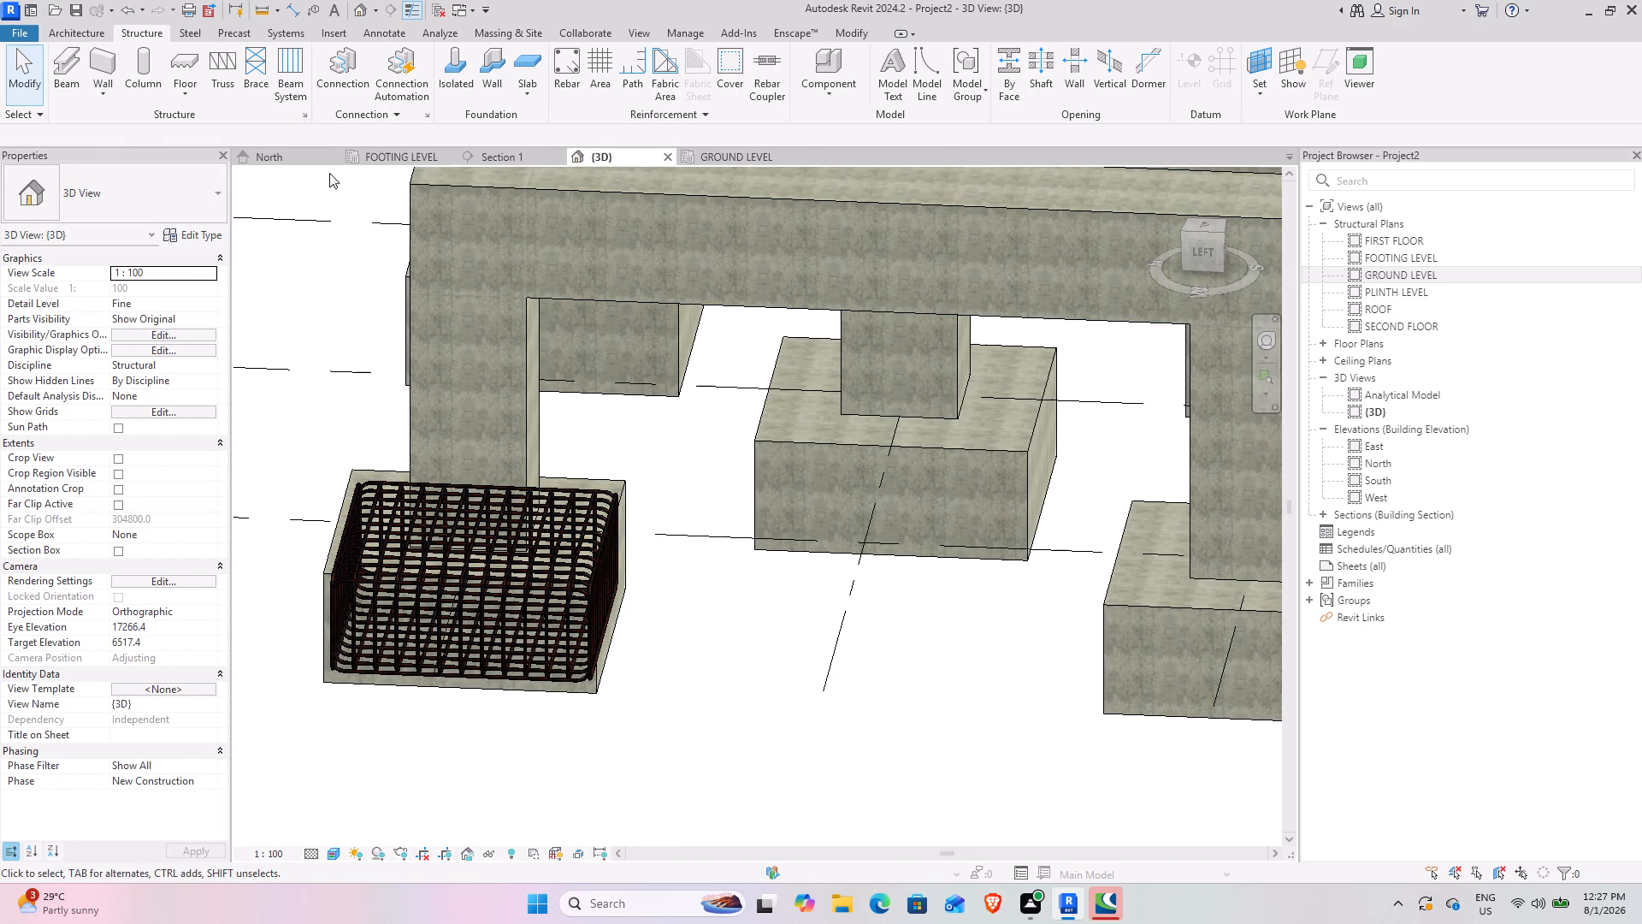
Inspect the corner footing's rebar set in the FOOTING LEVEL plan.
{"action": "left_click", "coordinate": [387, 158]}
{"action": "scroll", "coordinate": [546, 353], "scroll_direction": "up", "scroll_amount": 2}
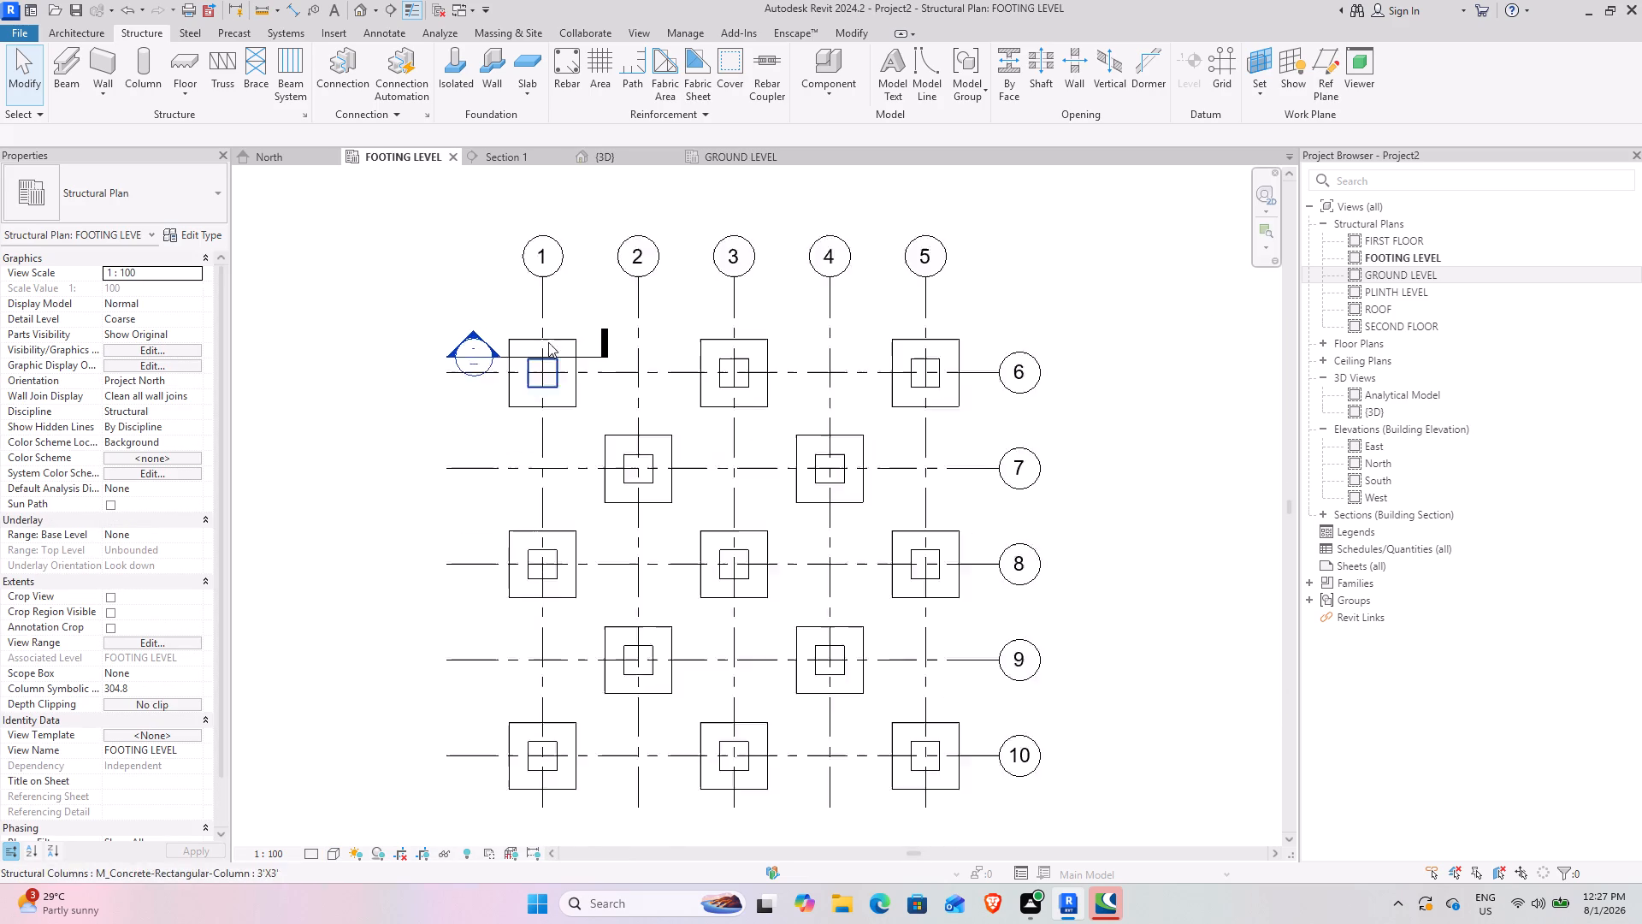
{"action": "scroll", "coordinate": [548, 342], "scroll_direction": "up", "scroll_amount": 7}
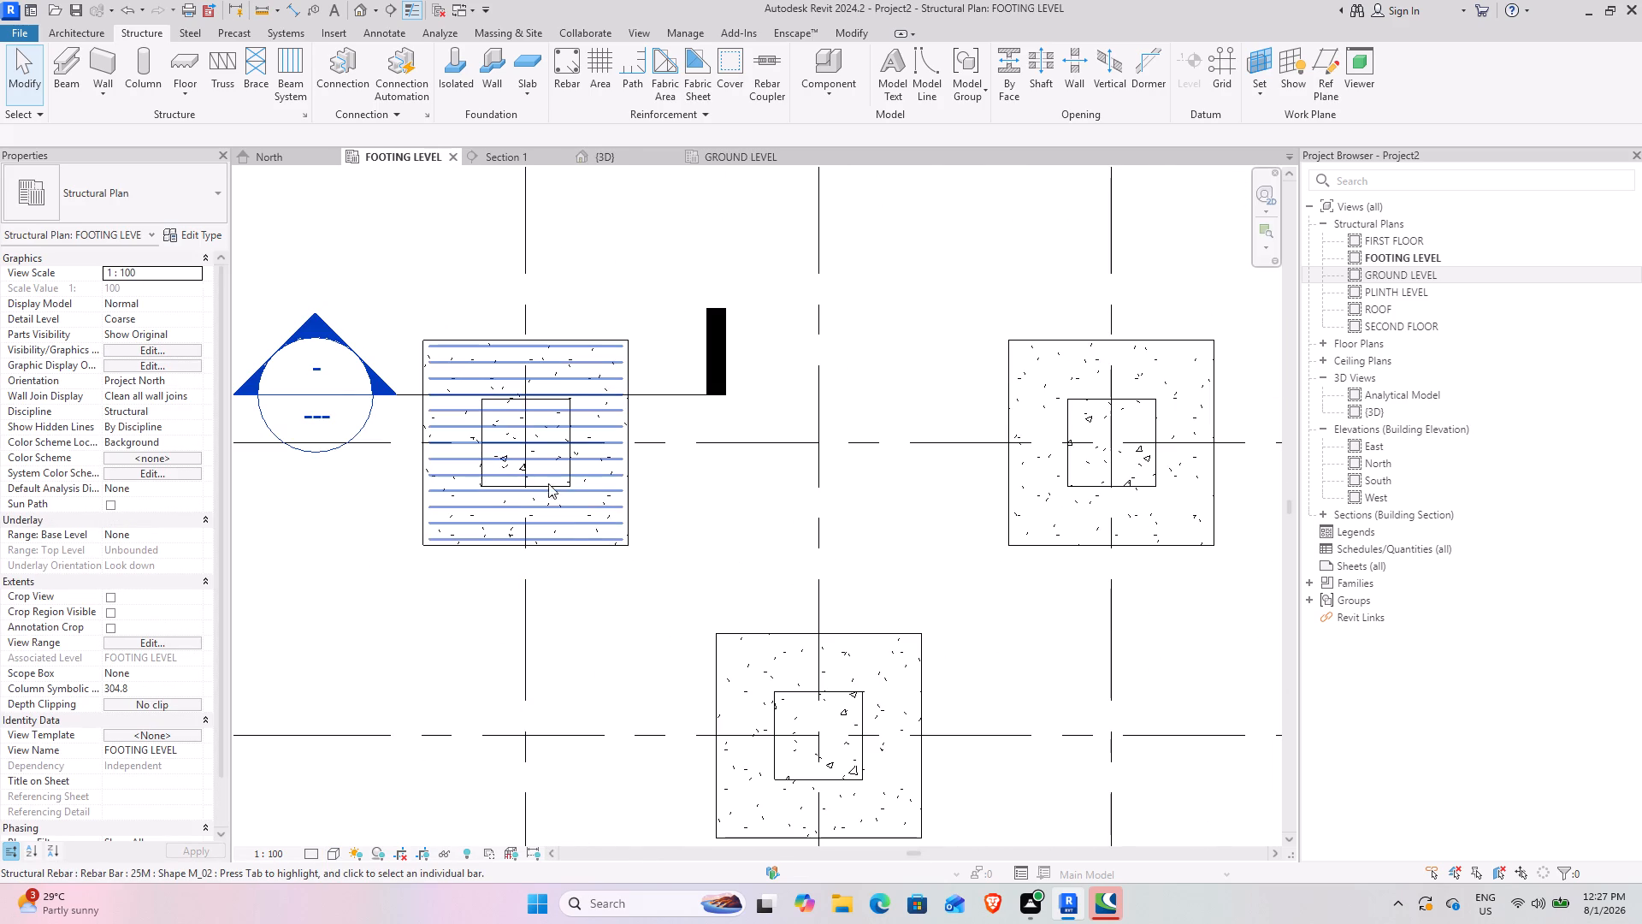
{"action": "left_click", "coordinate": [608, 513]}
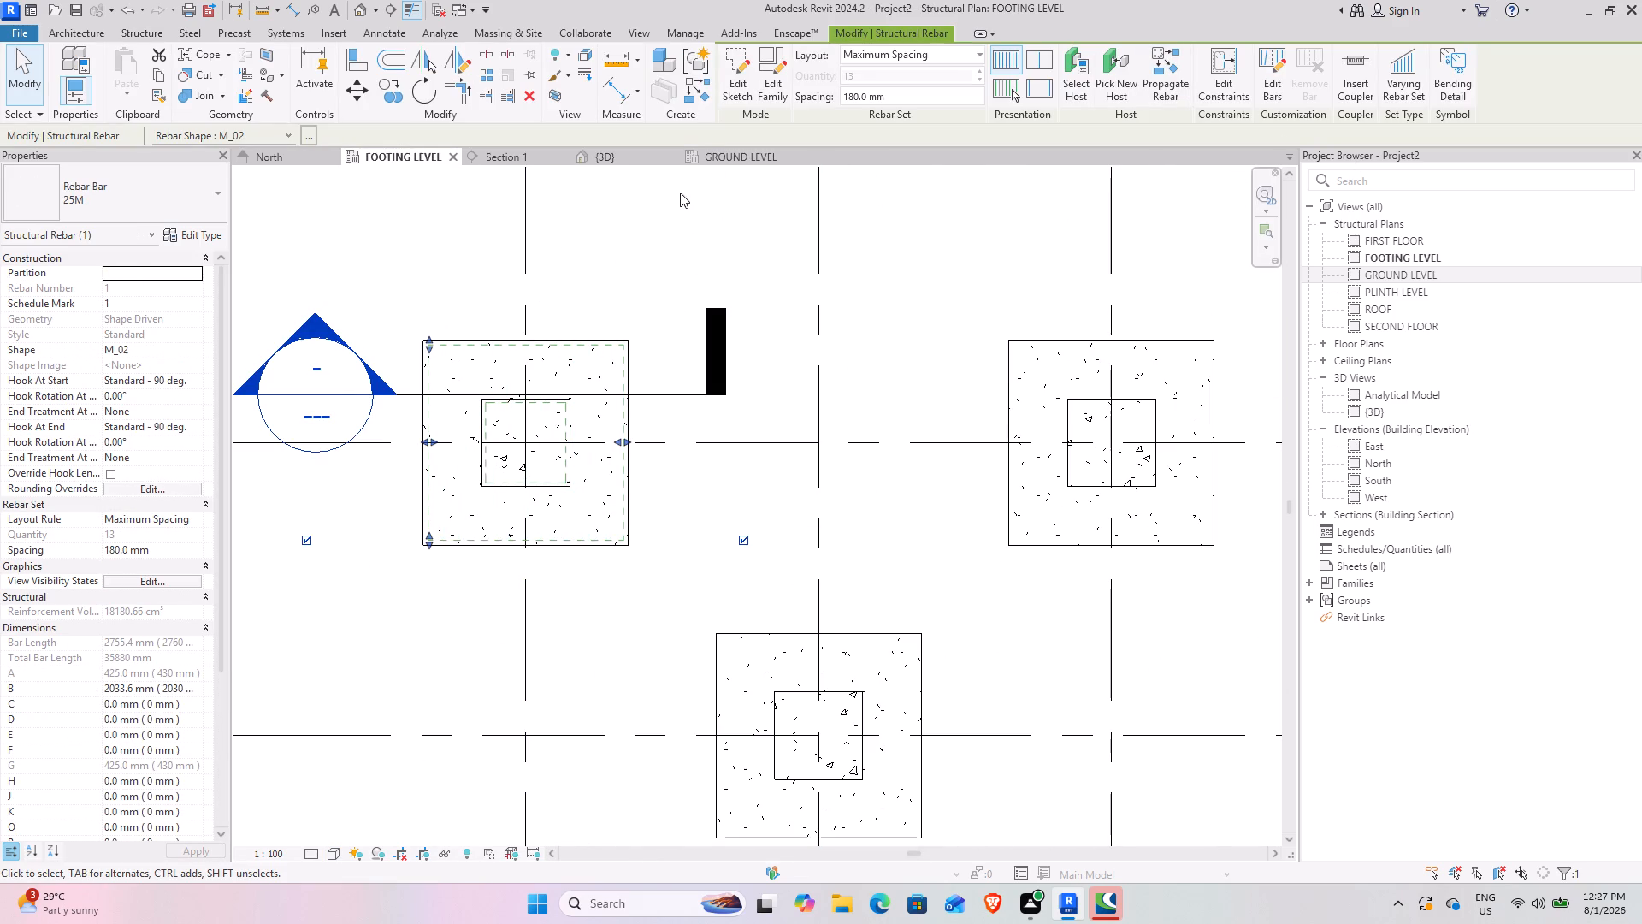
{"action": "left_click", "coordinate": [733, 252]}
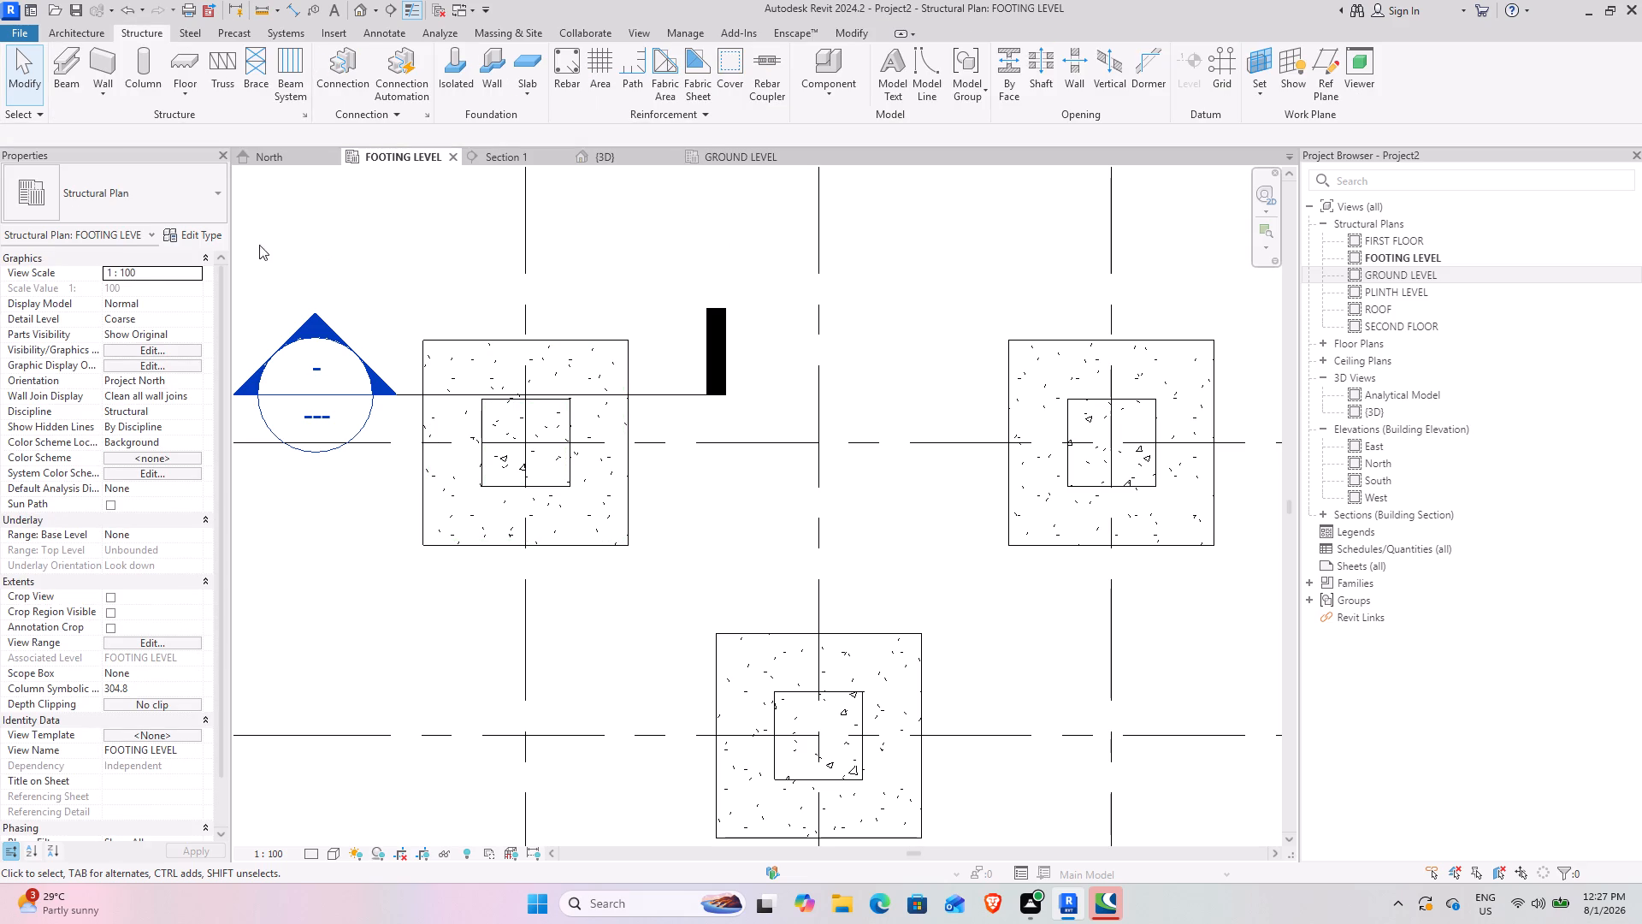
In the 3D view, propagate the reinforced corner footing's rebar by host to the footings at grids 2/7, 1/8, 1/10, 2/9 and 3/10.
{"action": "left_click", "coordinate": [629, 155]}
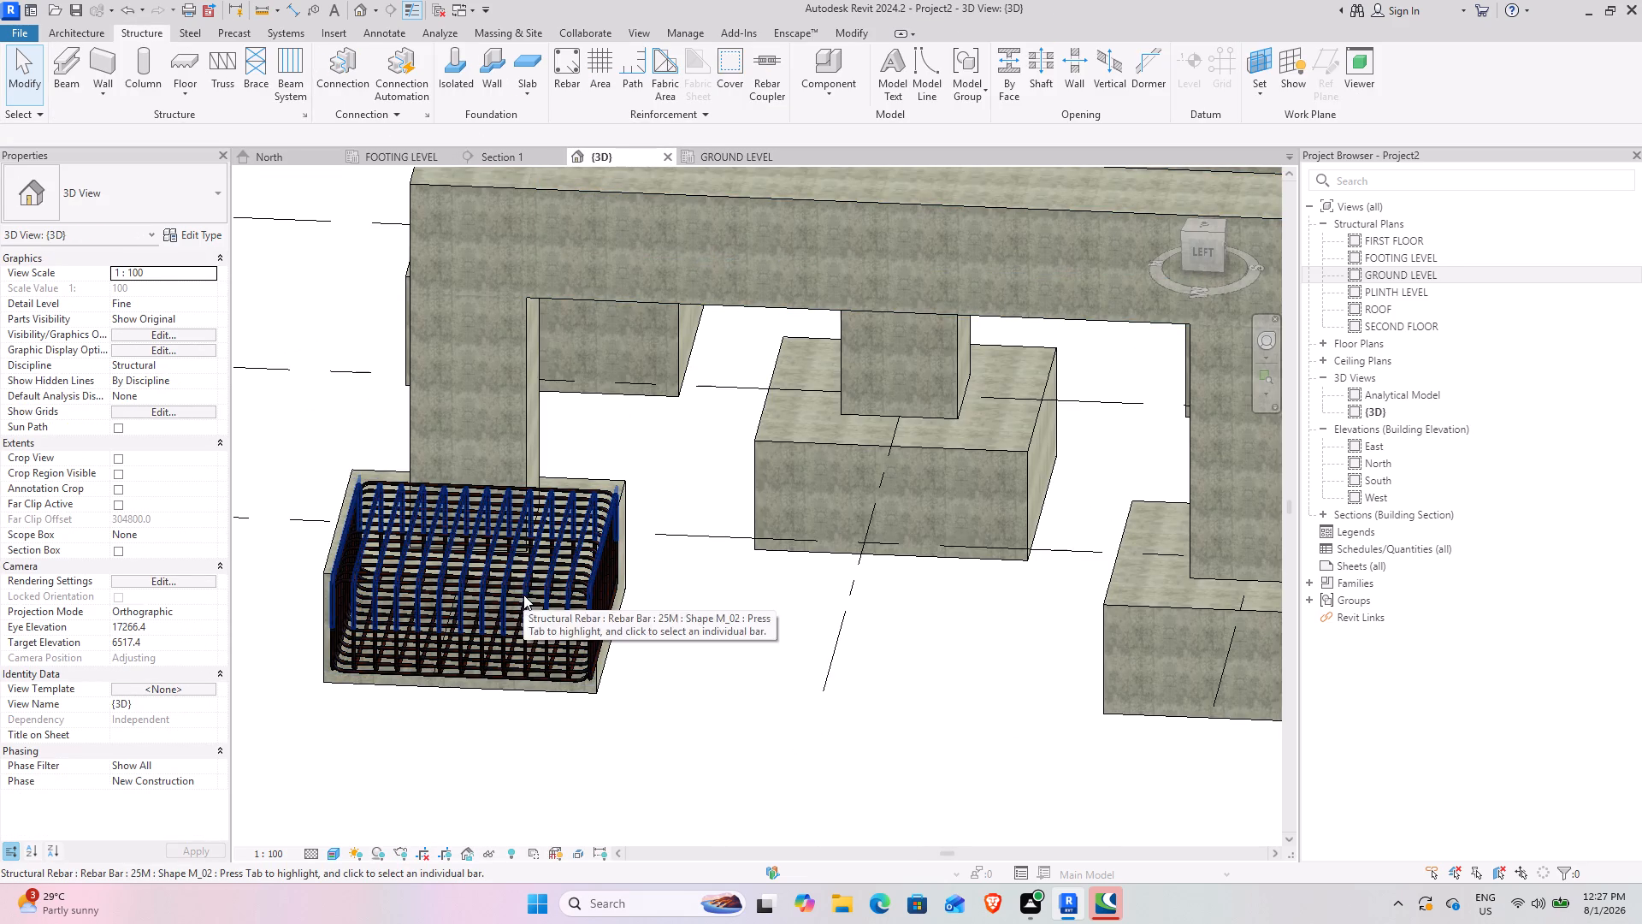
{"action": "left_click", "coordinate": [597, 696]}
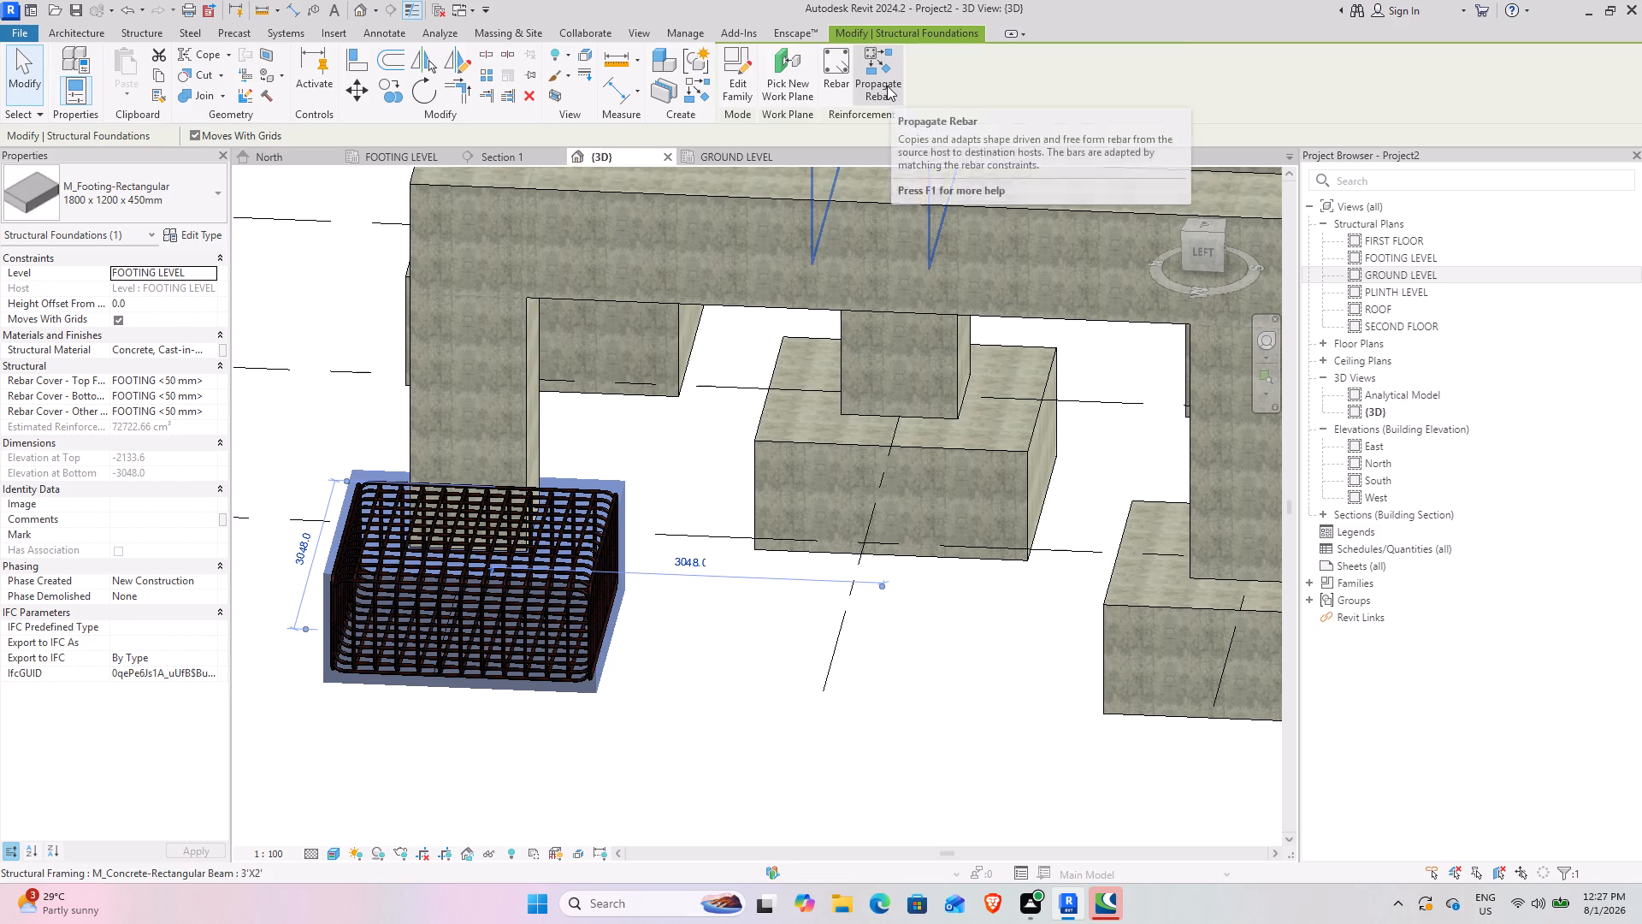
{"action": "left_click", "coordinate": [887, 86]}
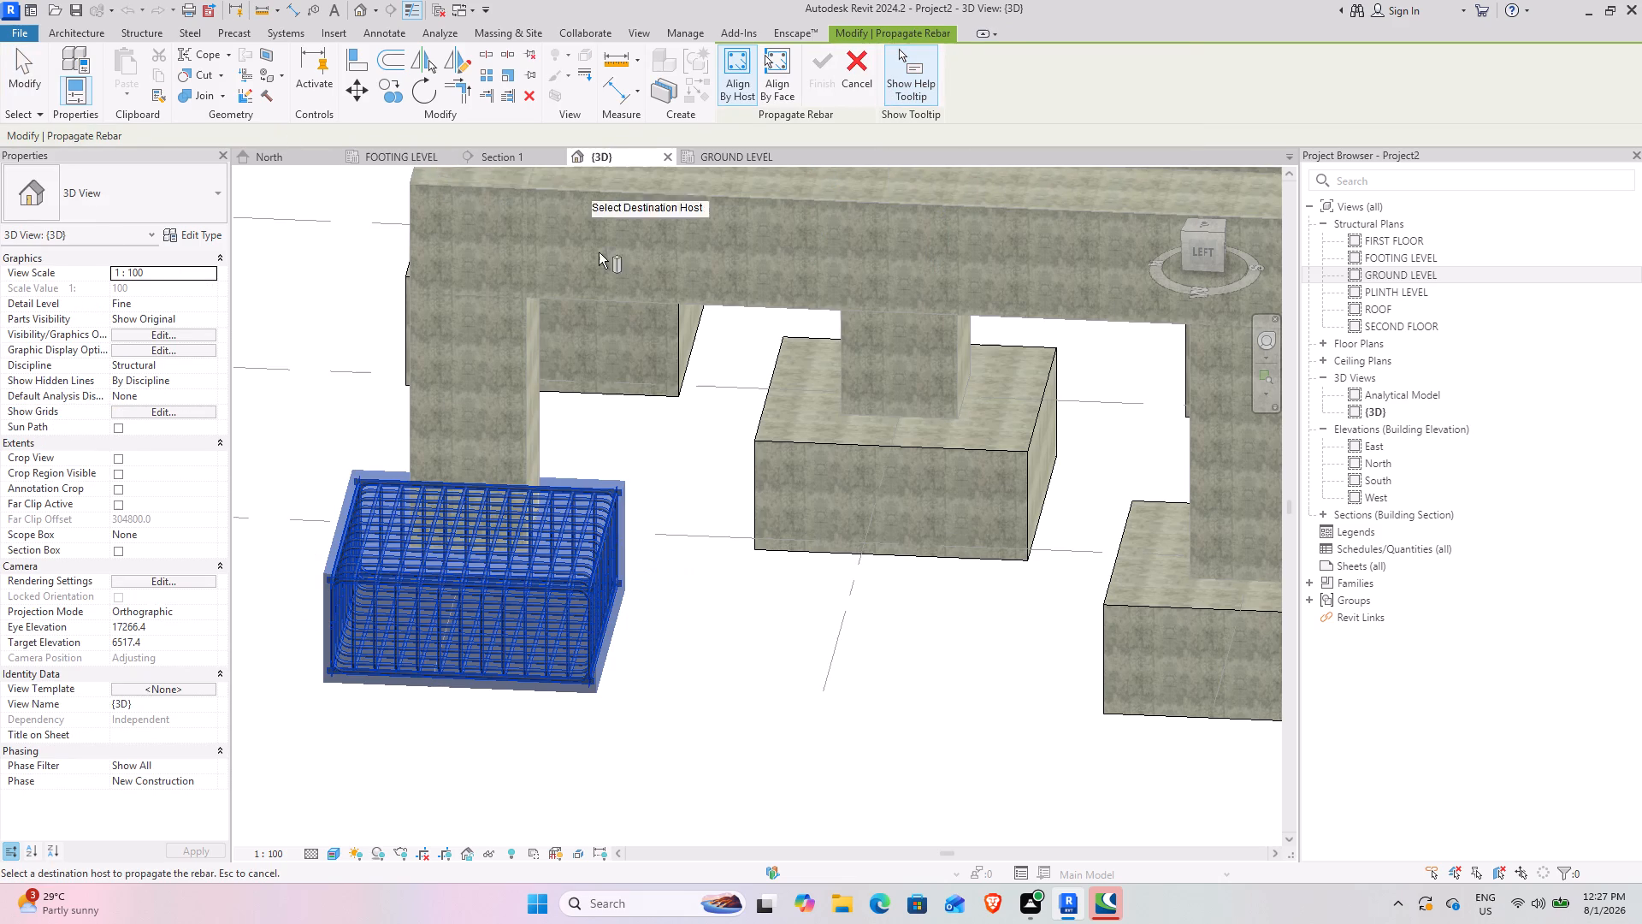
{"action": "left_click", "coordinate": [759, 452]}
{"action": "left_click", "coordinate": [1137, 612]}
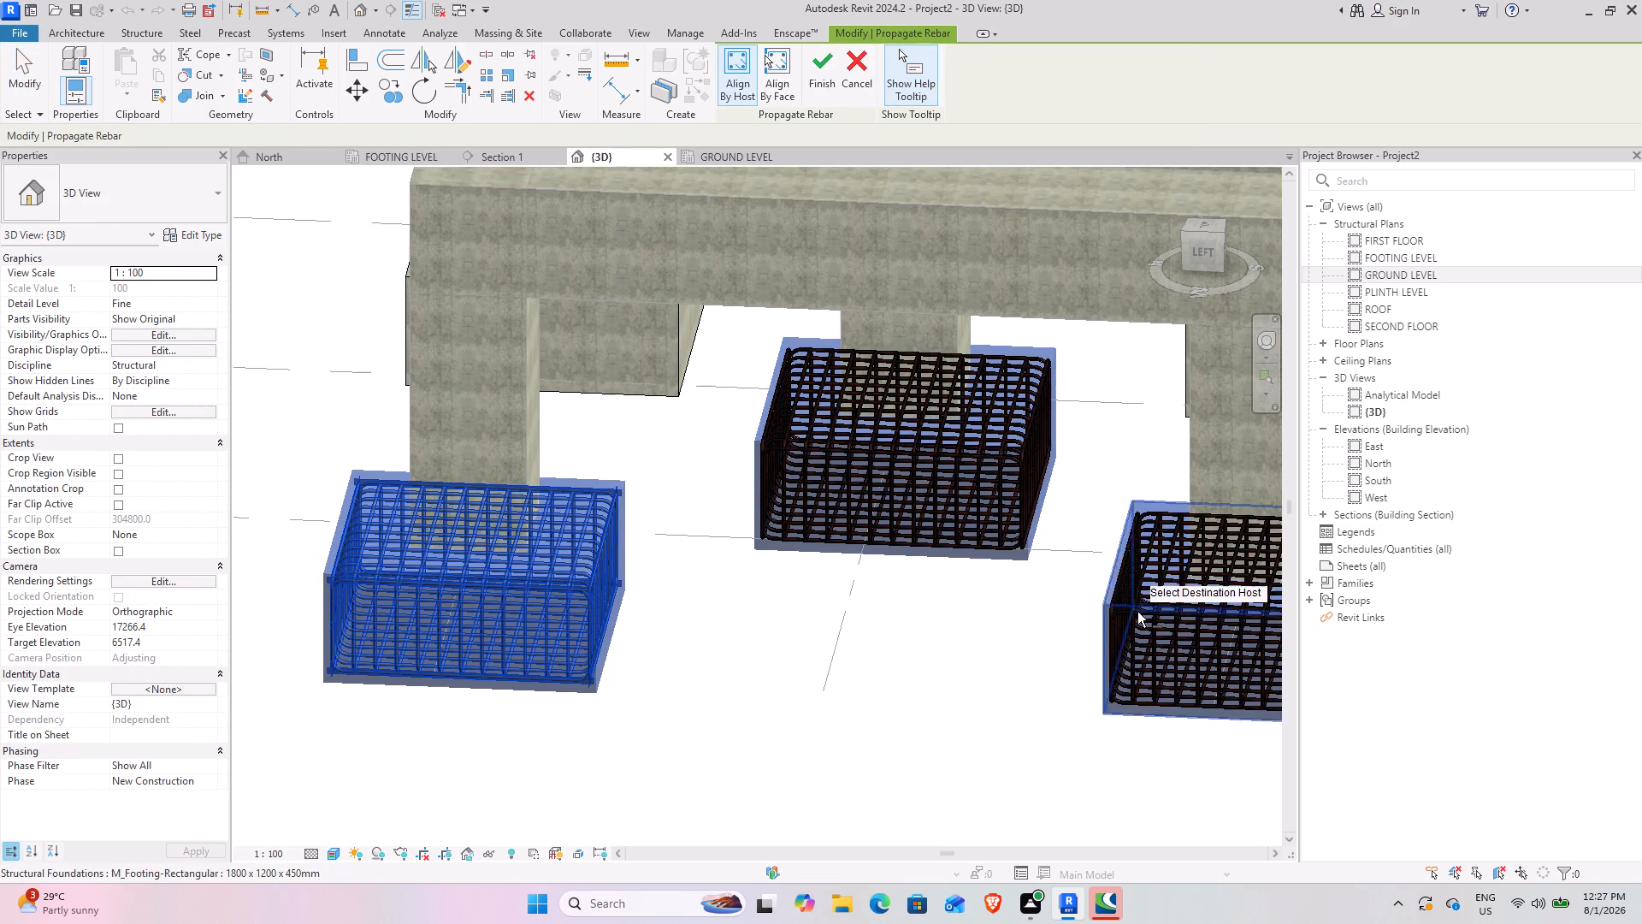
{"action": "scroll", "coordinate": [785, 554], "scroll_direction": "down", "scroll_amount": 6}
{"action": "middle_click_drag", "start_coordinate": [1028, 662], "coordinate": [461, 637]}
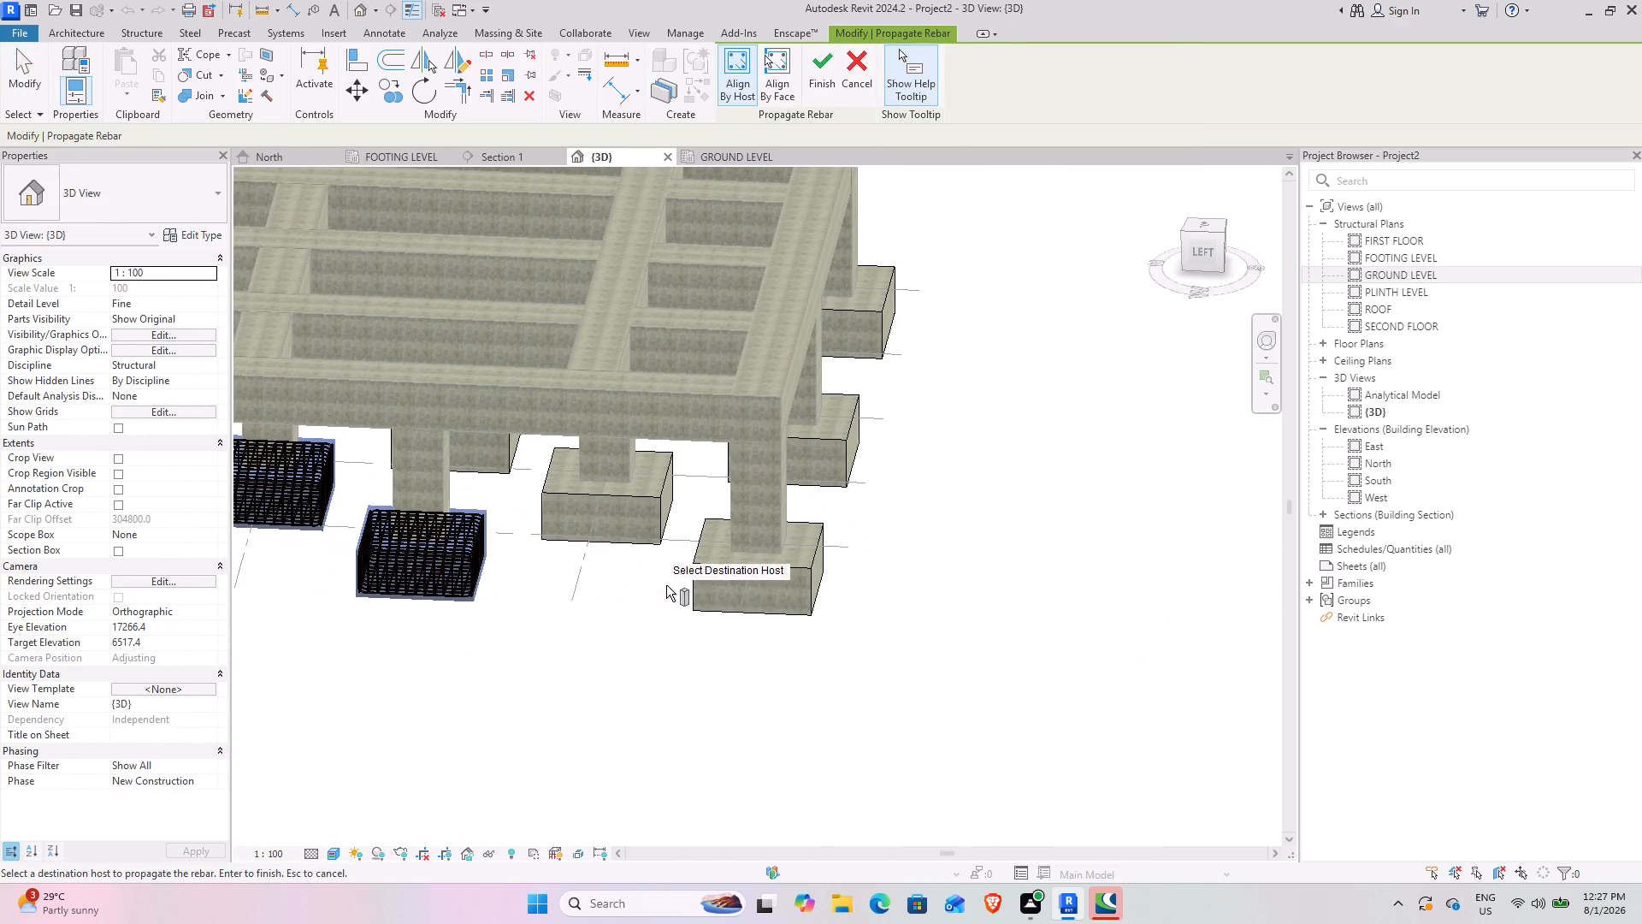
{"action": "left_click", "coordinate": [693, 566]}
{"action": "left_click", "coordinate": [632, 500]}
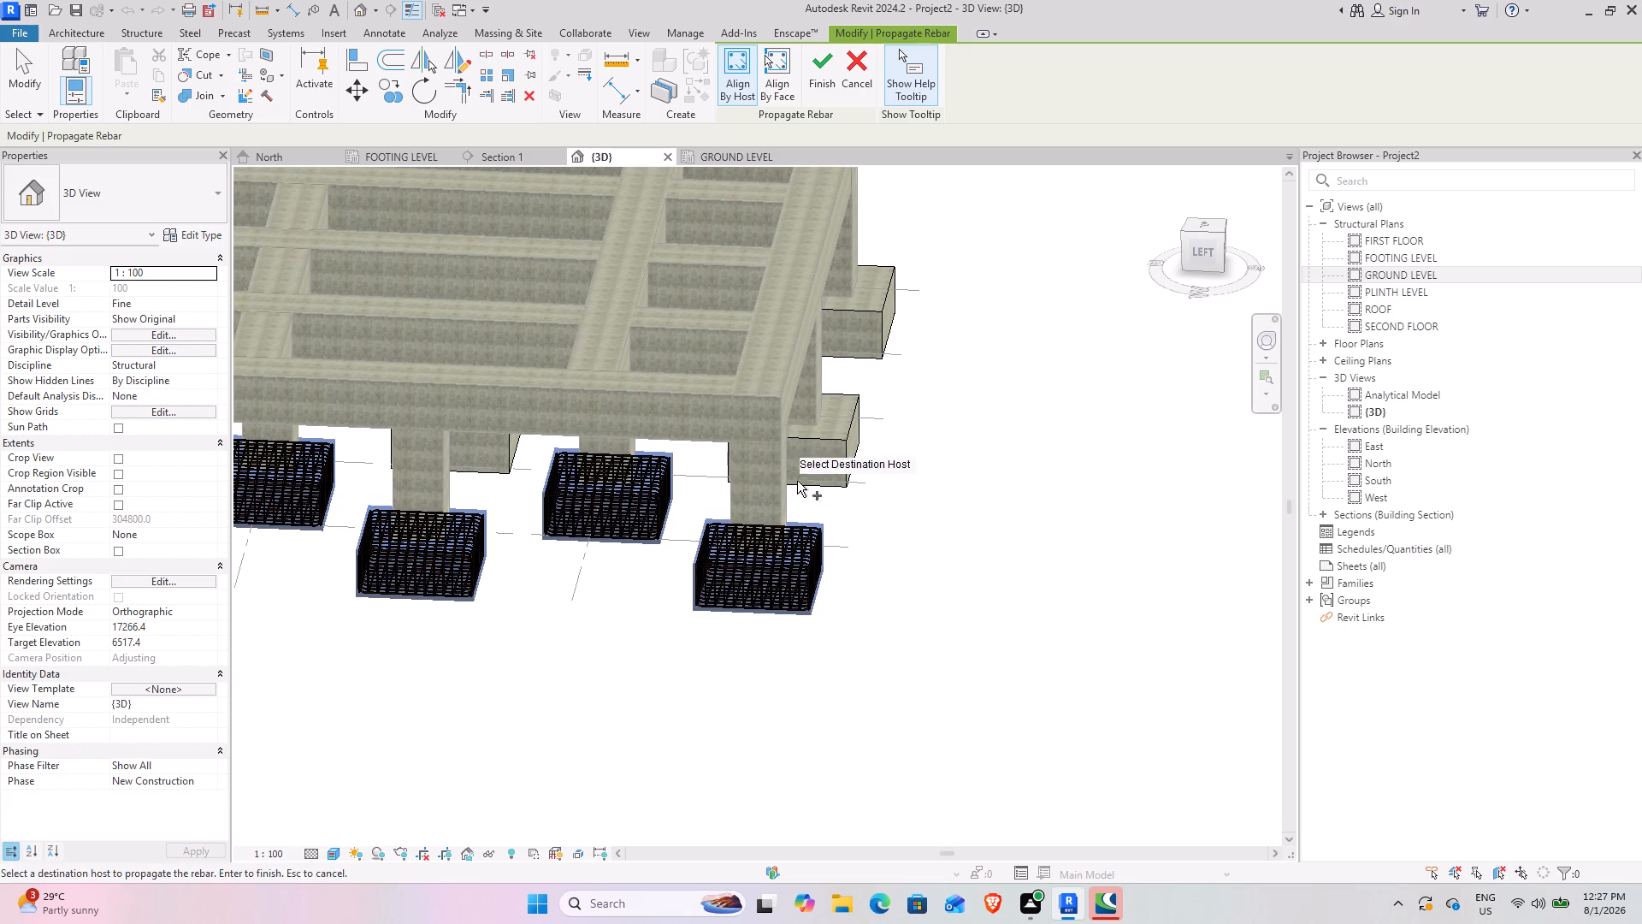
{"action": "left_click", "coordinate": [842, 439]}
Add the footings at grids 5/10 and 4/9 as rebar propagation destinations.
{"action": "scroll", "coordinate": [887, 507], "scroll_direction": "down", "scroll_amount": 2}
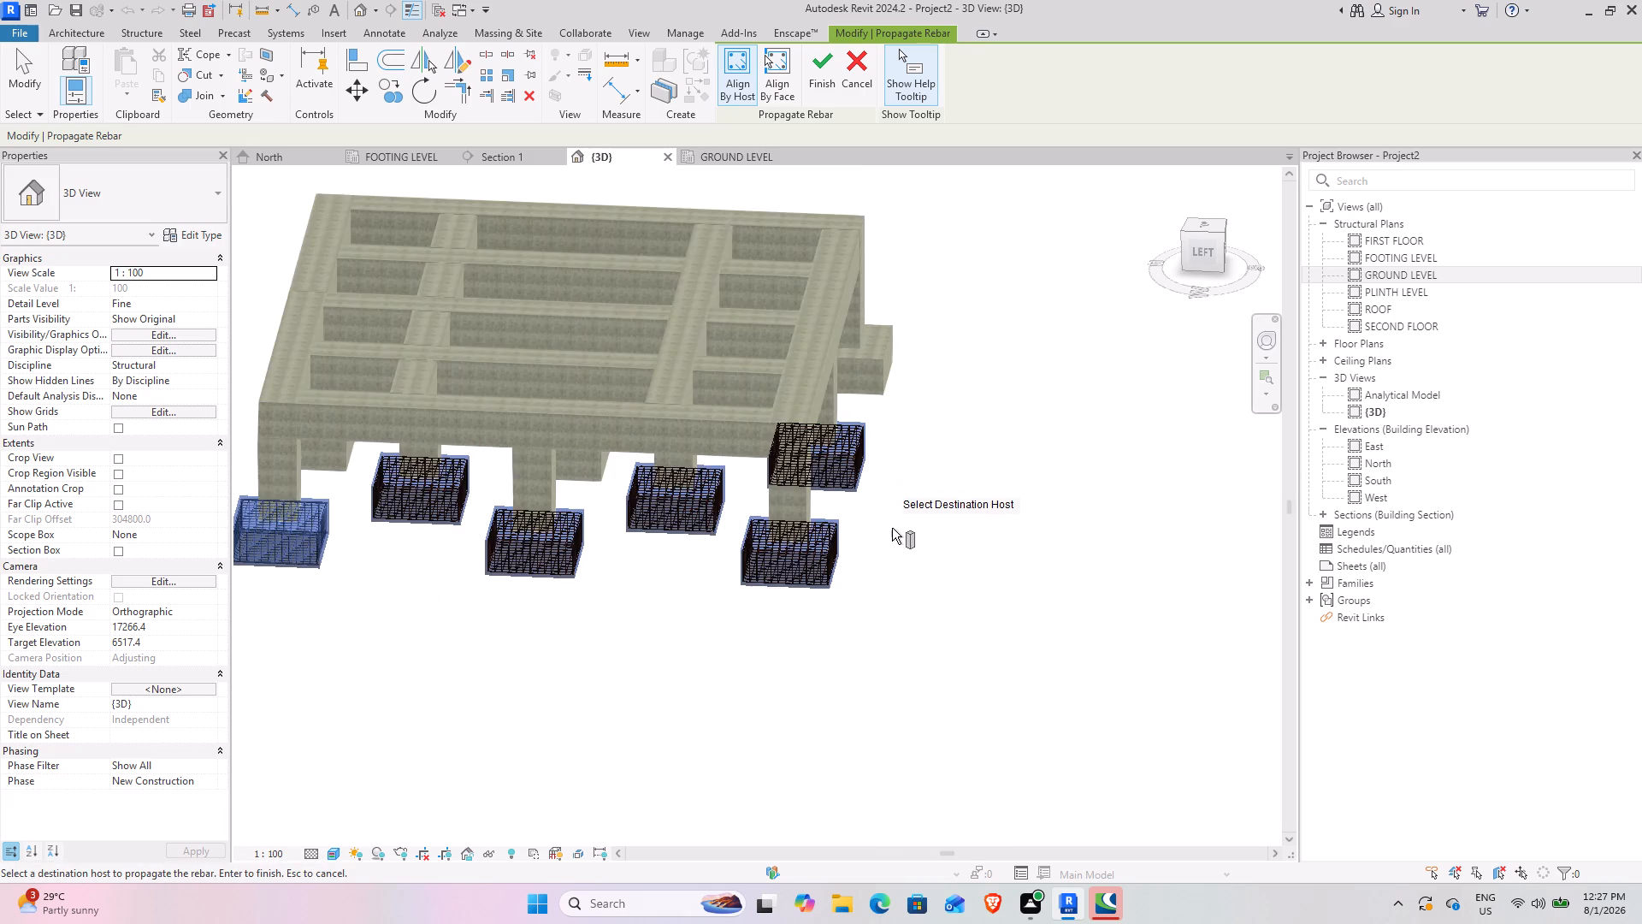
{"action": "middle_click_drag", "start_coordinate": [893, 533], "coordinate": [794, 564], "text": "ctrl"}
{"action": "middle_click_drag", "start_coordinate": [854, 562], "coordinate": [650, 627], "text": "shift"}
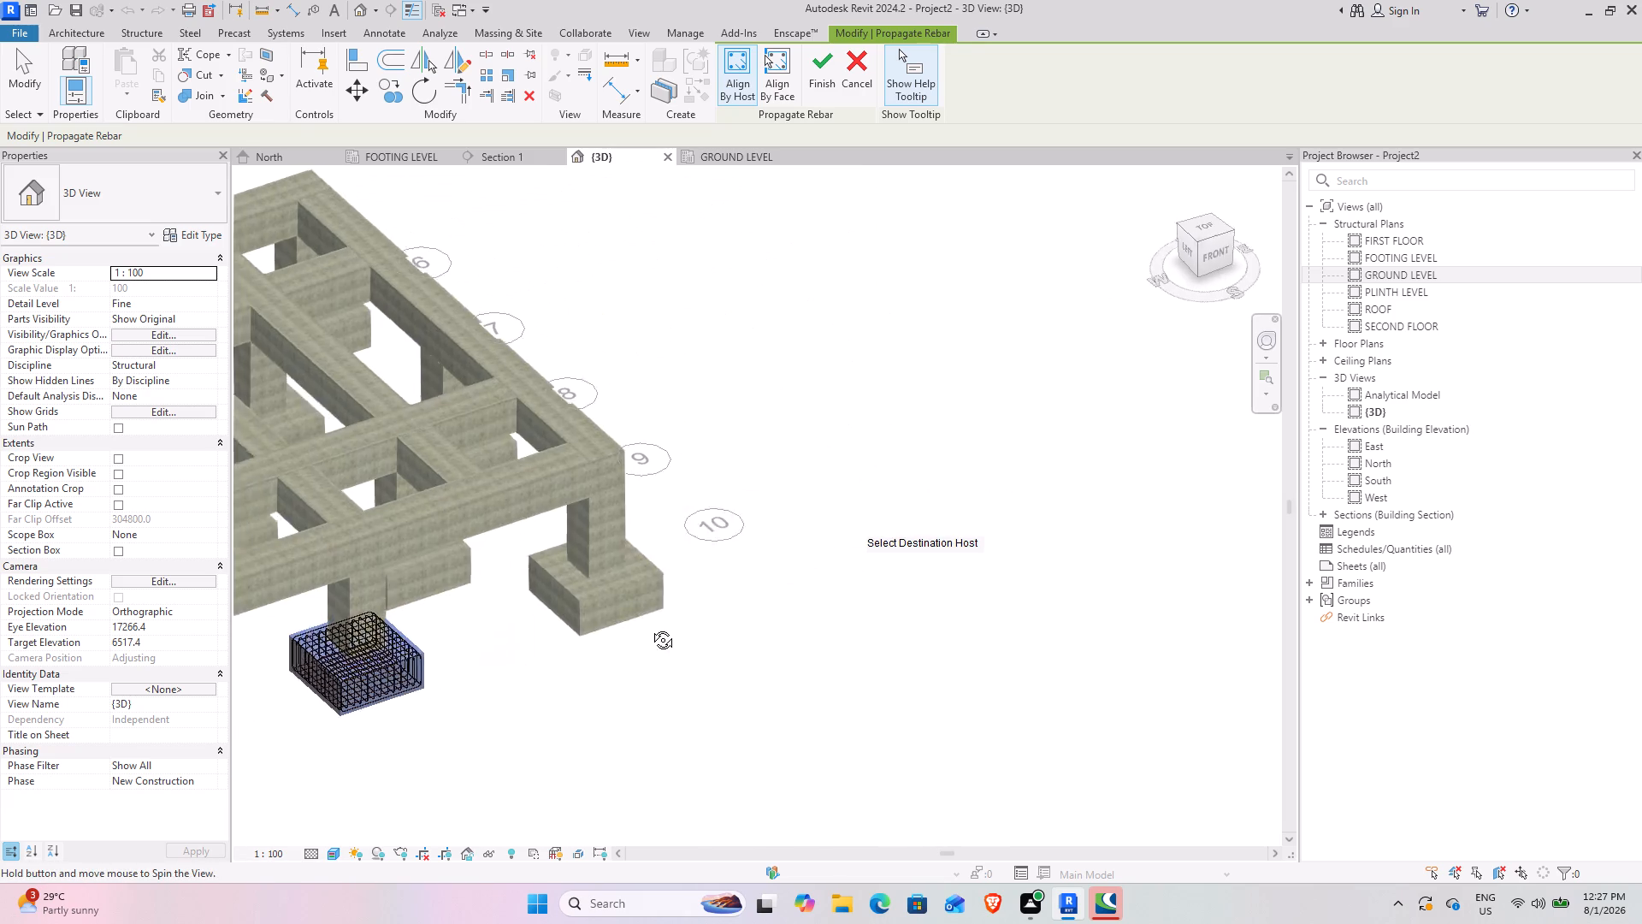
{"action": "middle_click_drag", "start_coordinate": [650, 627], "coordinate": [645, 627], "text": "shift"}
{"action": "left_click", "coordinate": [557, 616]}
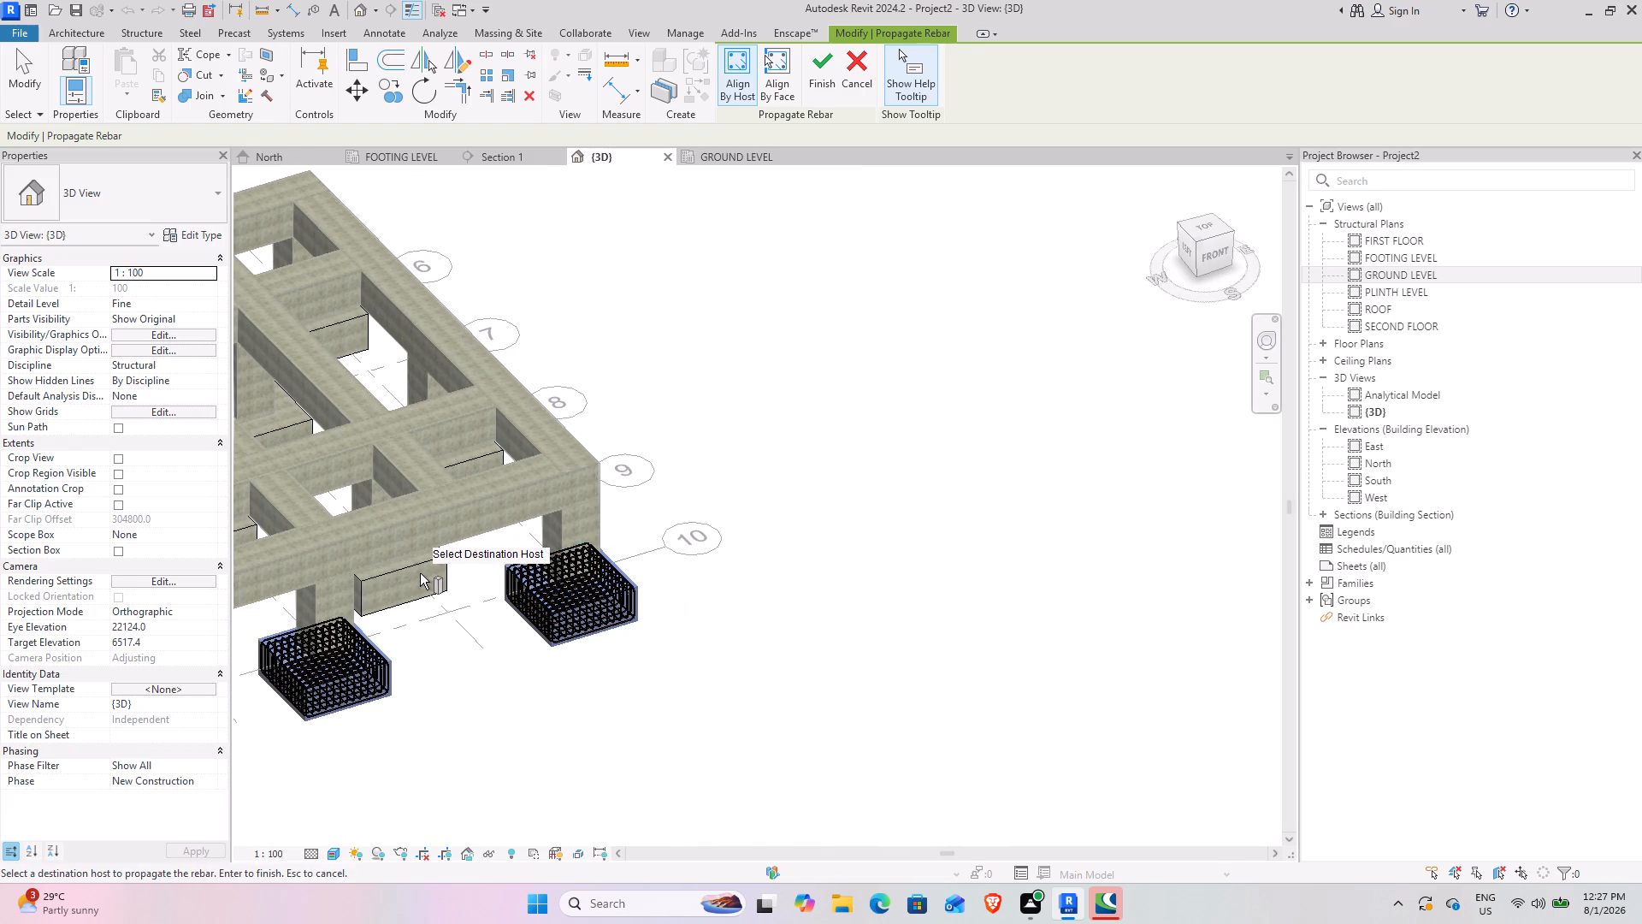
{"action": "left_click", "coordinate": [416, 566]}
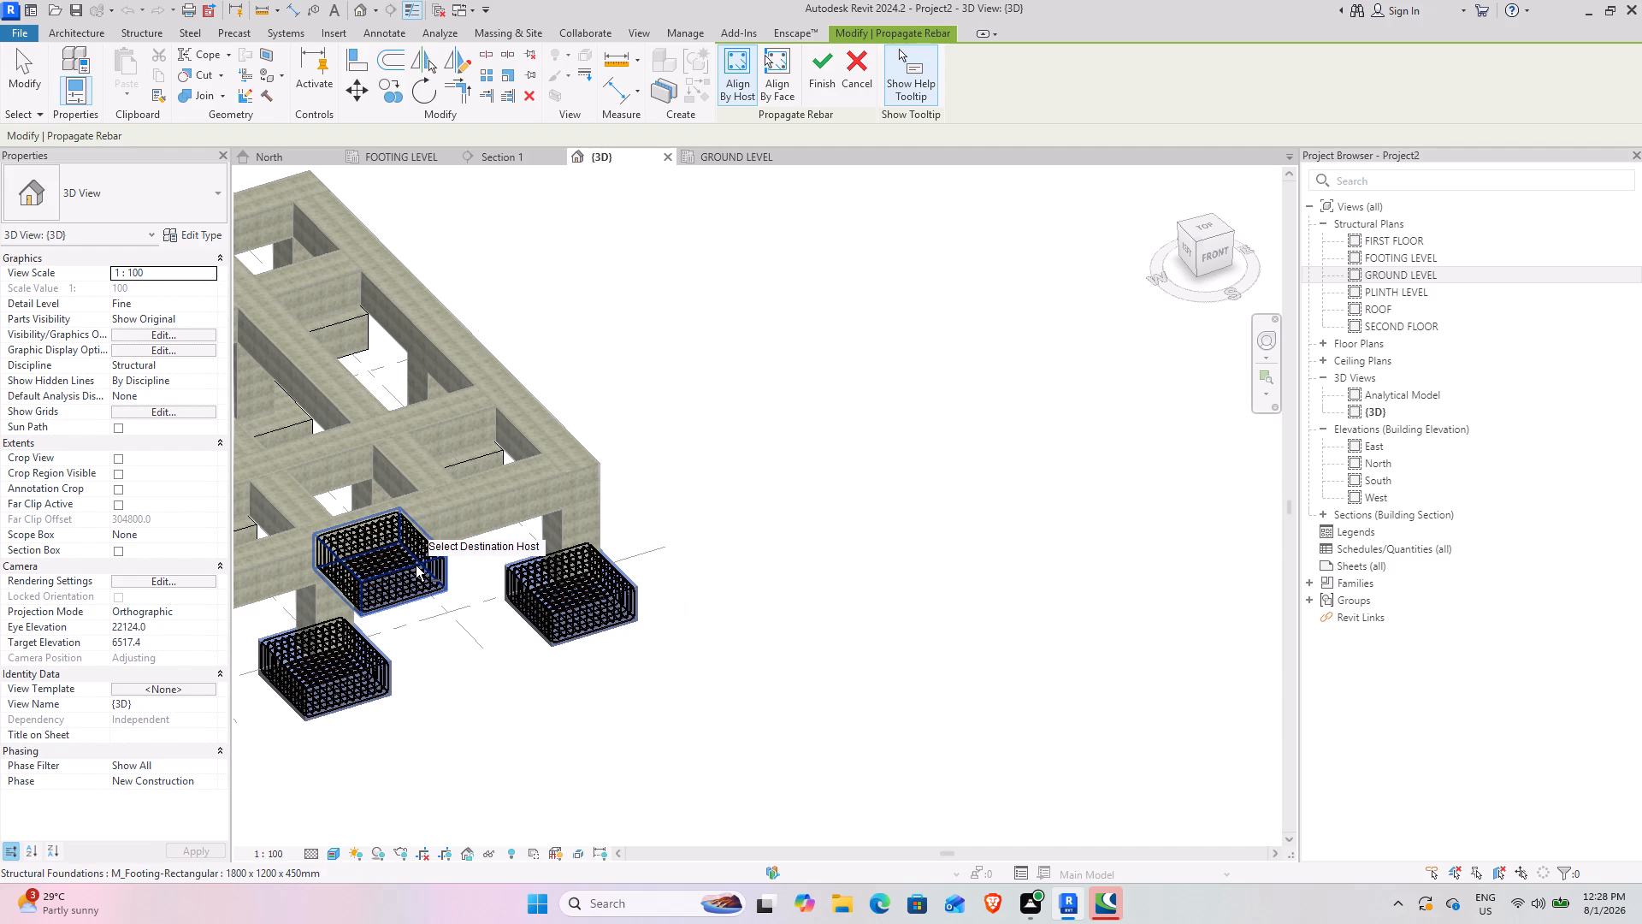
Add the footings at grids 5/8, 5/6 and 4/7 as rebar propagation destinations.
{"action": "scroll", "coordinate": [449, 574], "scroll_direction": "down", "scroll_amount": 2}
{"action": "middle_click_drag", "start_coordinate": [489, 587], "coordinate": [293, 643]}
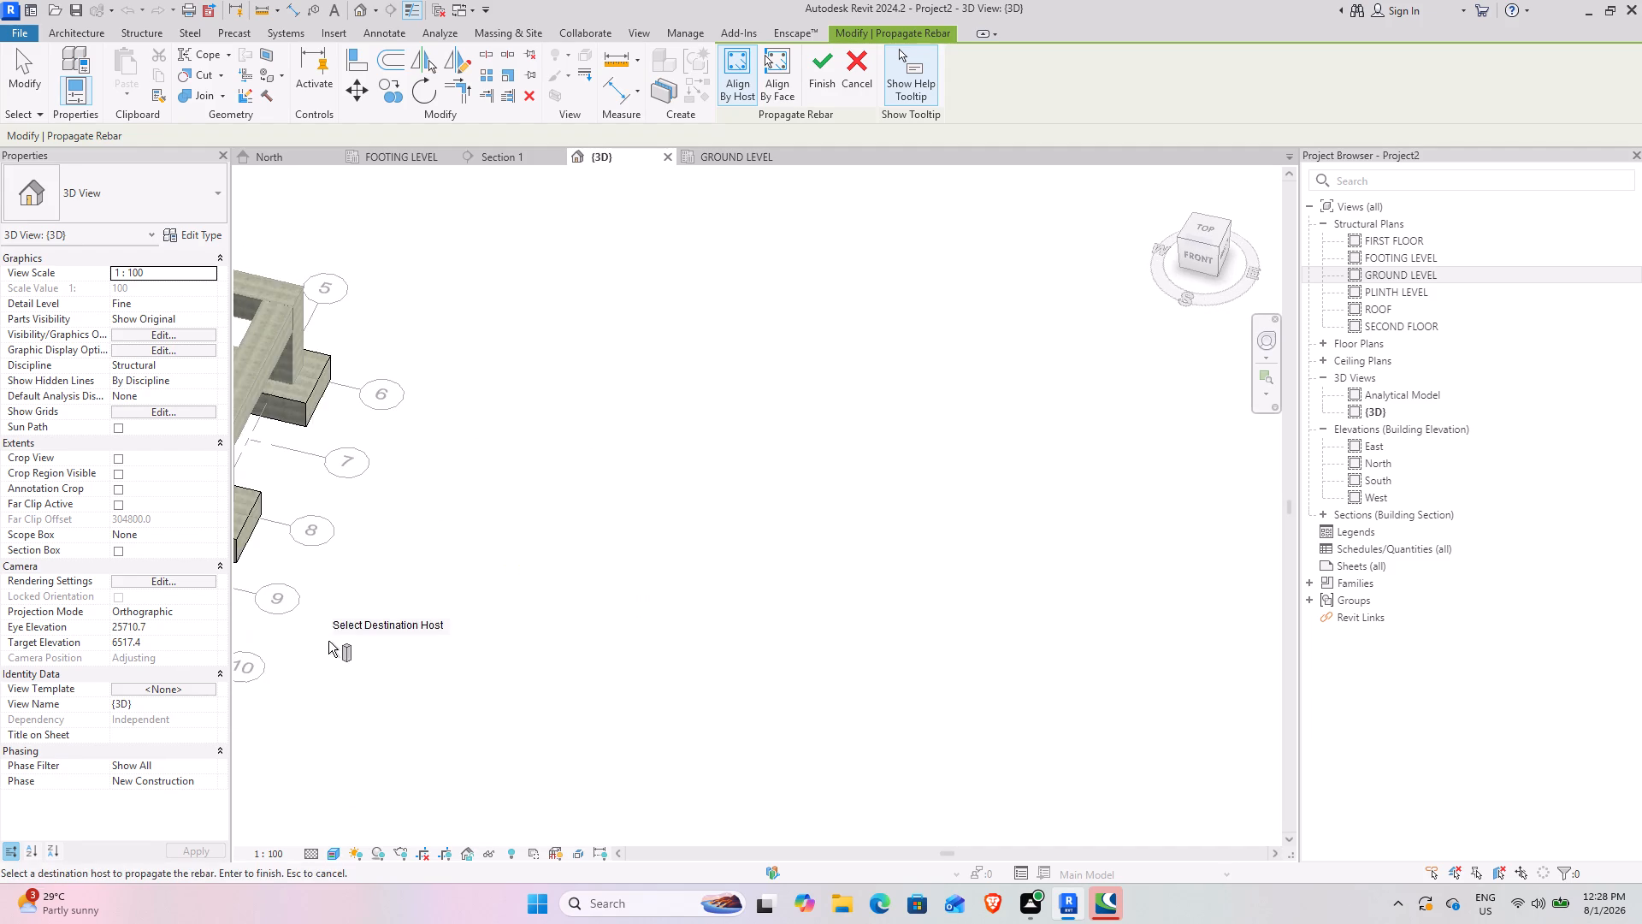
{"action": "middle_click_drag", "start_coordinate": [337, 637], "coordinate": [1208, 596]}
{"action": "middle_click_drag", "start_coordinate": [1022, 599], "coordinate": [812, 631], "text": "shift"}
{"action": "middle_click_drag", "start_coordinate": [901, 532], "coordinate": [841, 569]}
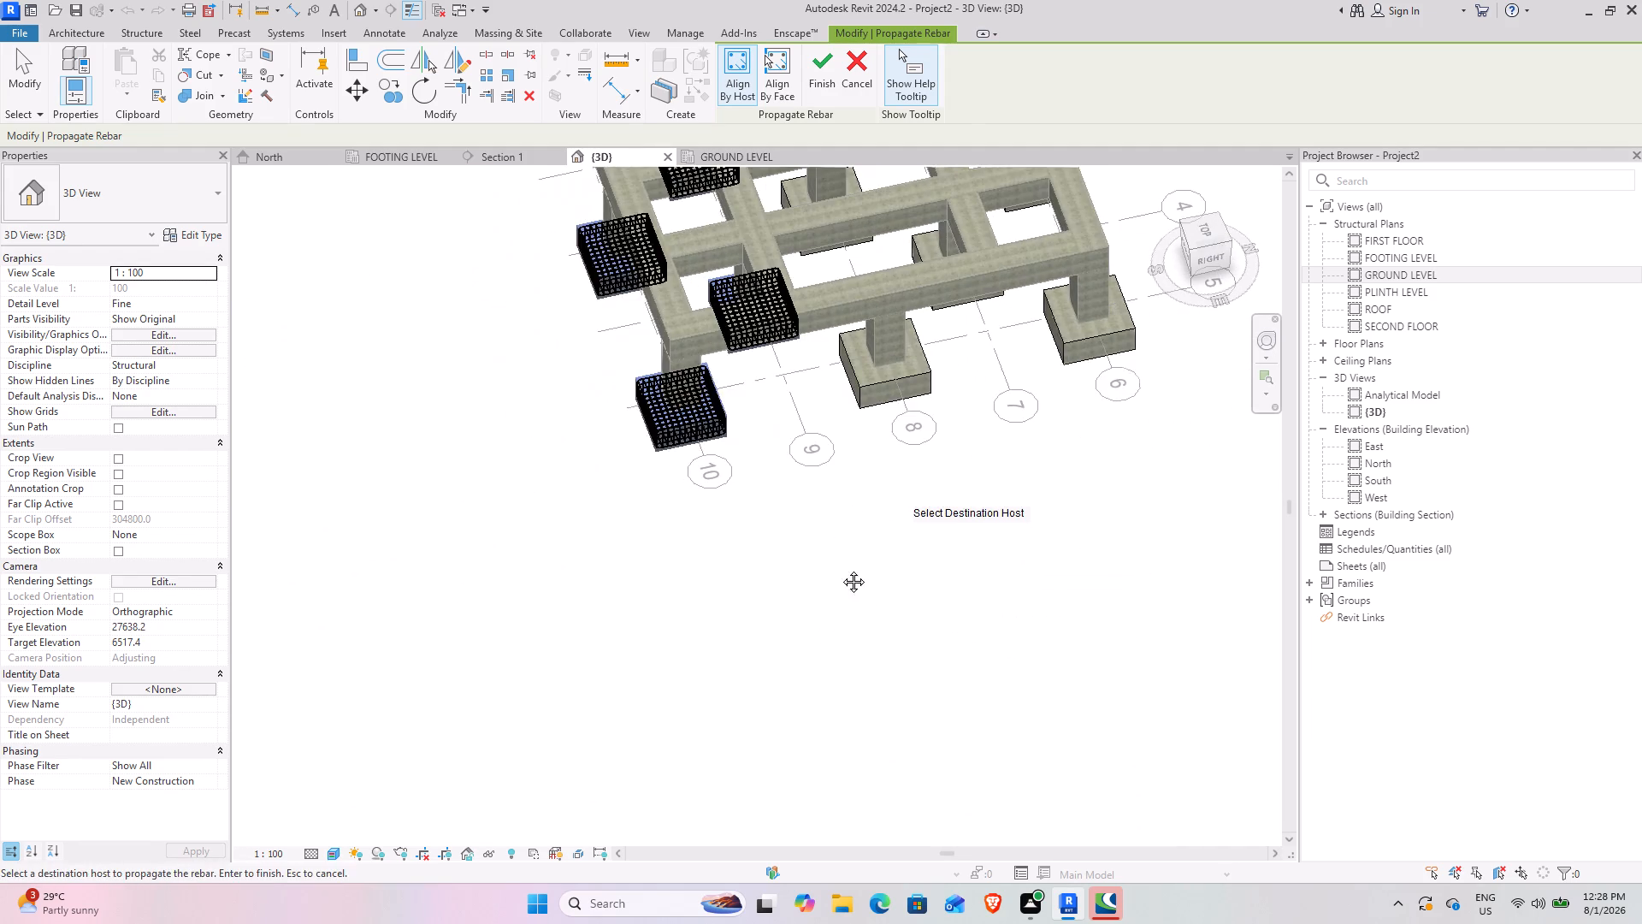
{"action": "middle_click_drag", "start_coordinate": [841, 569], "coordinate": [407, 784]}
{"action": "middle_click_drag", "start_coordinate": [433, 665], "coordinate": [470, 546], "text": "shift"}
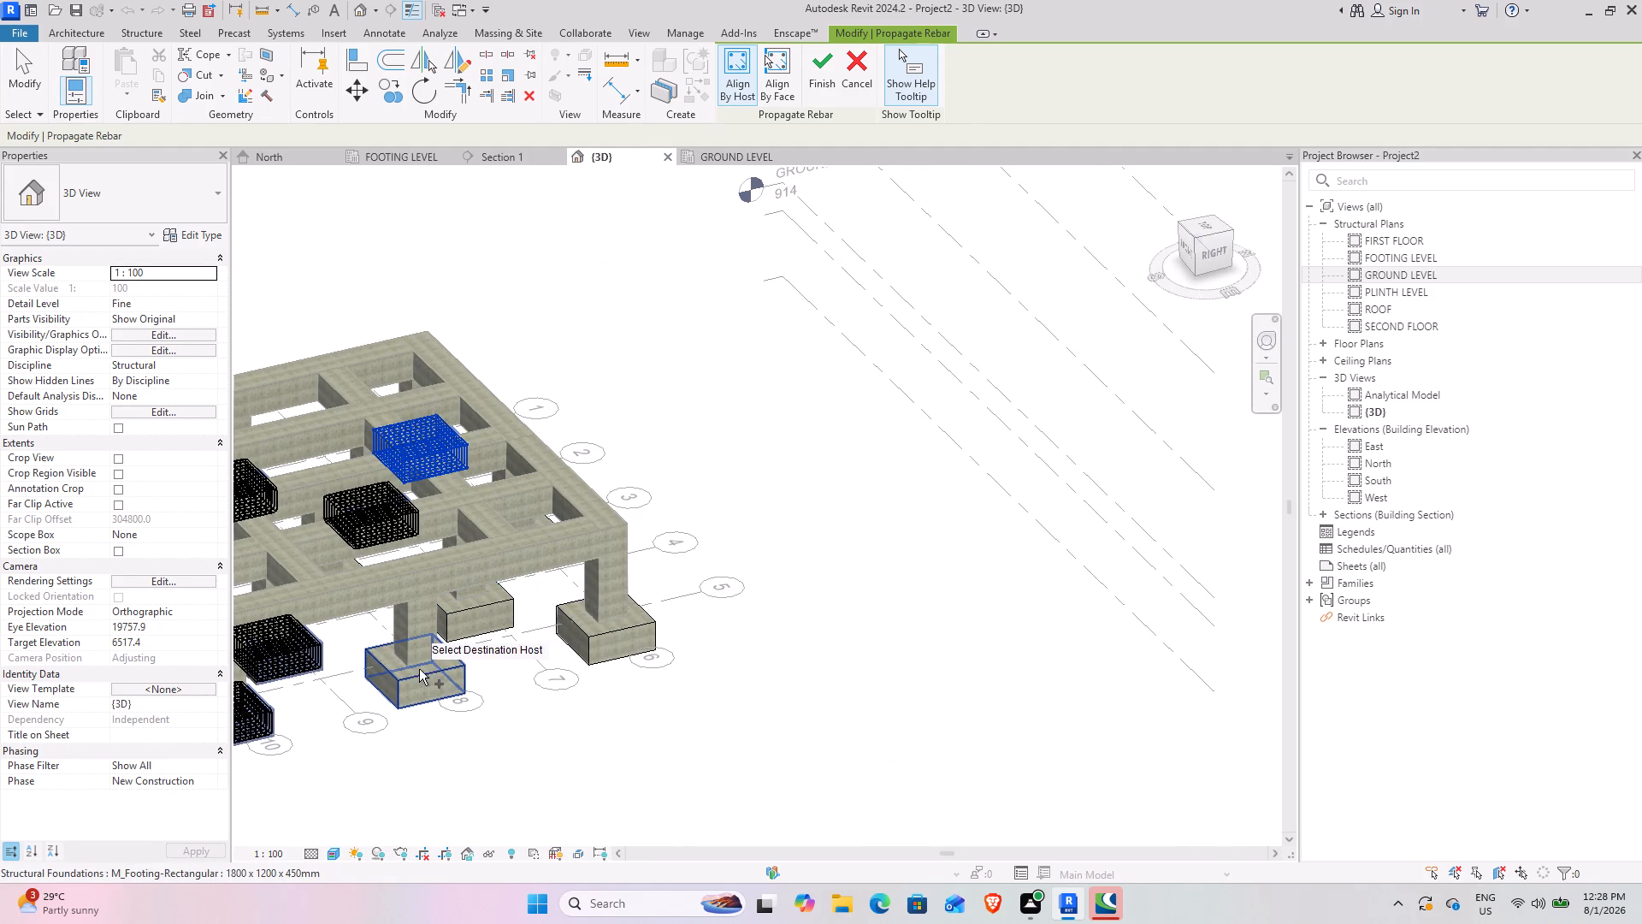
{"action": "left_click", "coordinate": [415, 681]}
{"action": "left_click", "coordinate": [628, 624]}
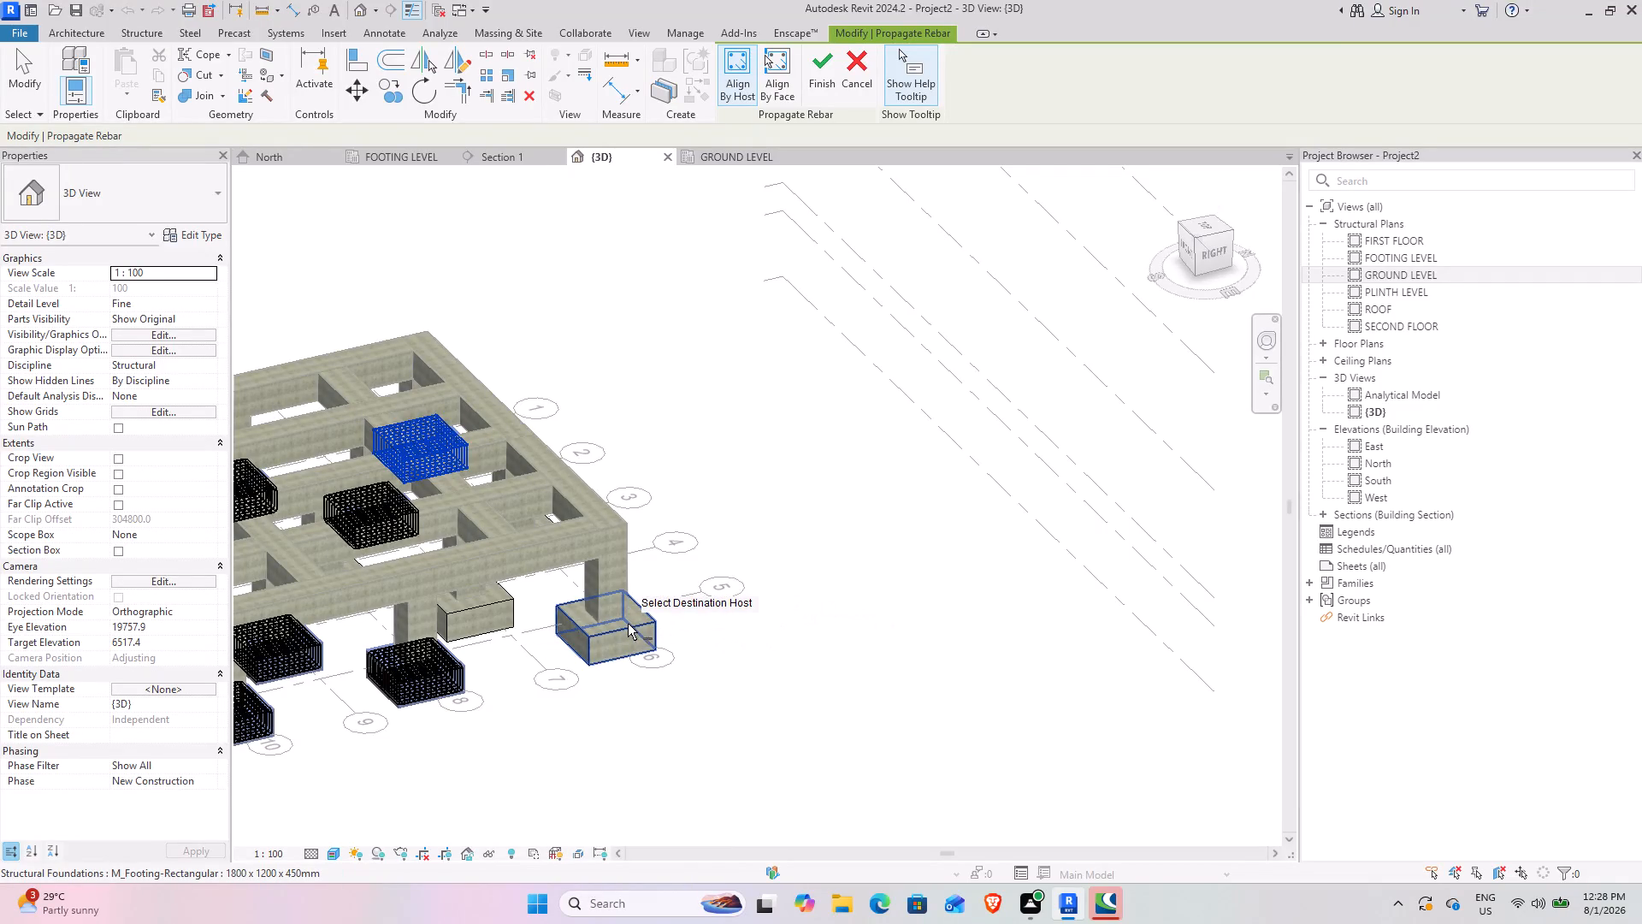
{"action": "left_click", "coordinate": [473, 606]}
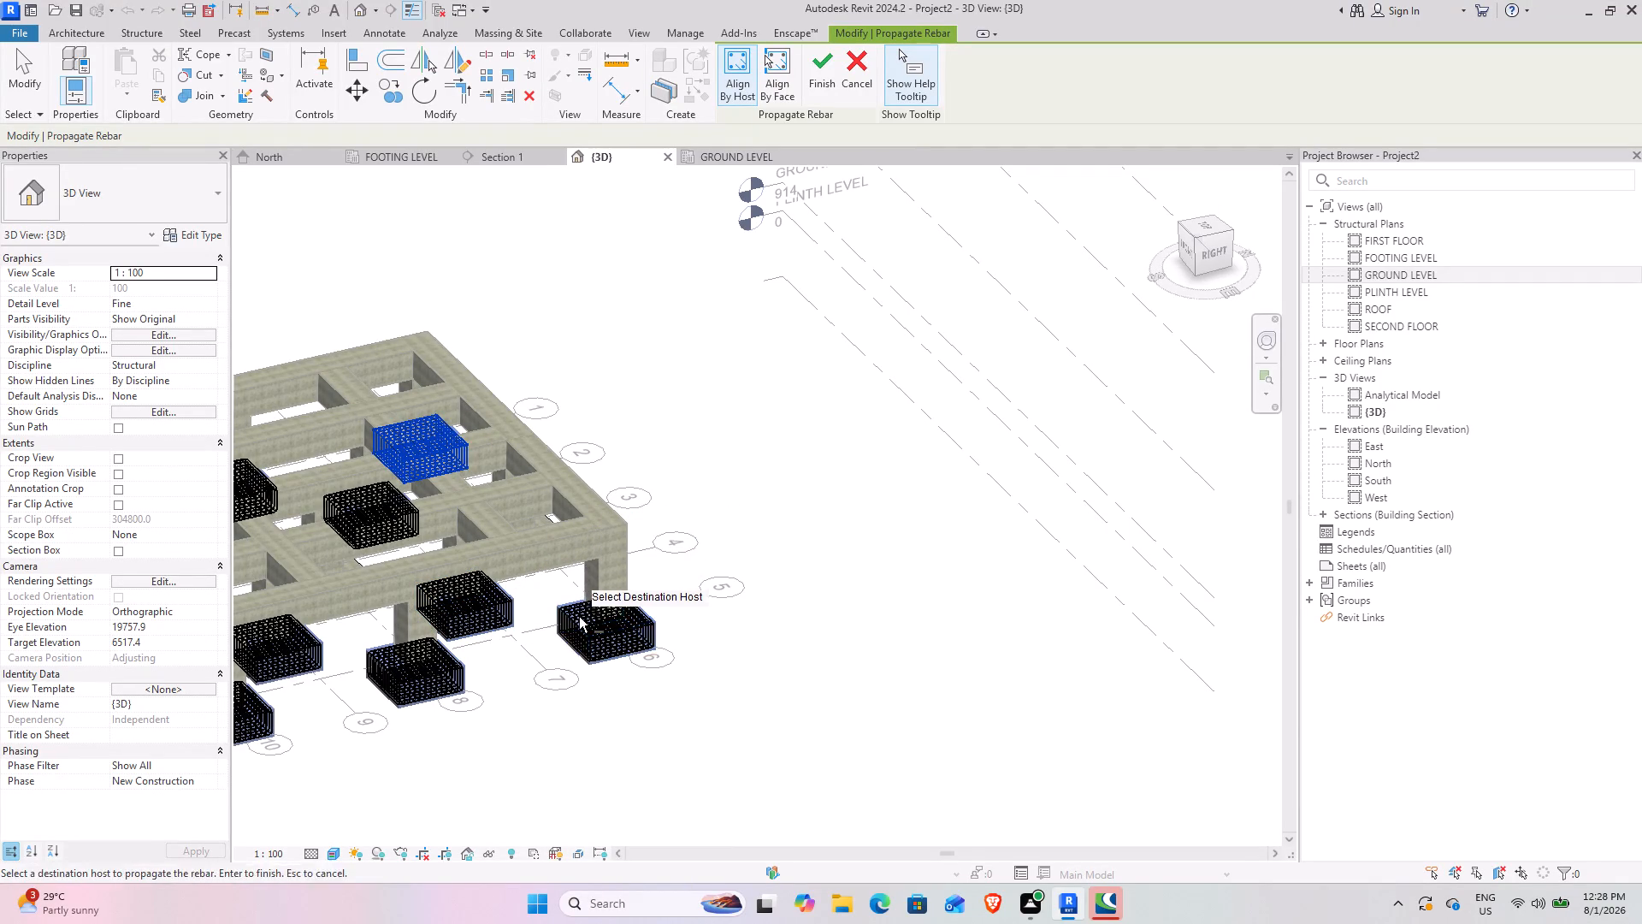
Add the footing at grid 3/6 and the central footing at 3/8 as destinations, and finish the rebar propagation.
{"action": "middle_click_drag", "start_coordinate": [573, 620], "coordinate": [379, 623], "text": "shift"}
{"action": "middle_click_drag", "start_coordinate": [659, 589], "coordinate": [456, 591], "text": "shift"}
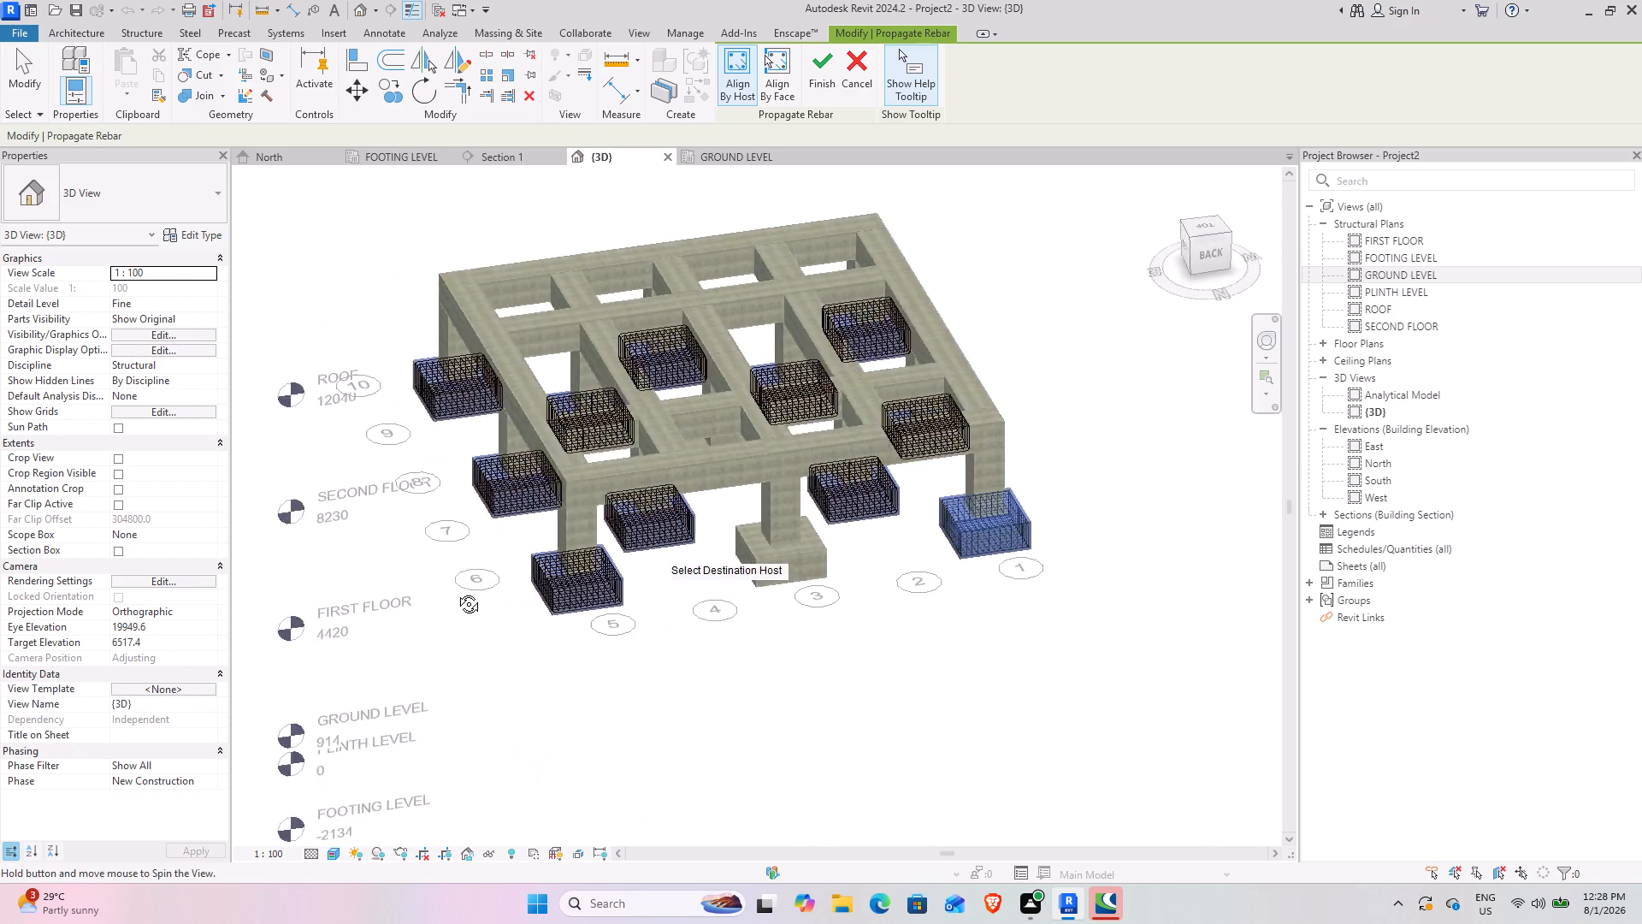
{"action": "middle_click_drag", "start_coordinate": [456, 591], "coordinate": [446, 594], "text": "shift"}
{"action": "left_click", "coordinate": [765, 570]}
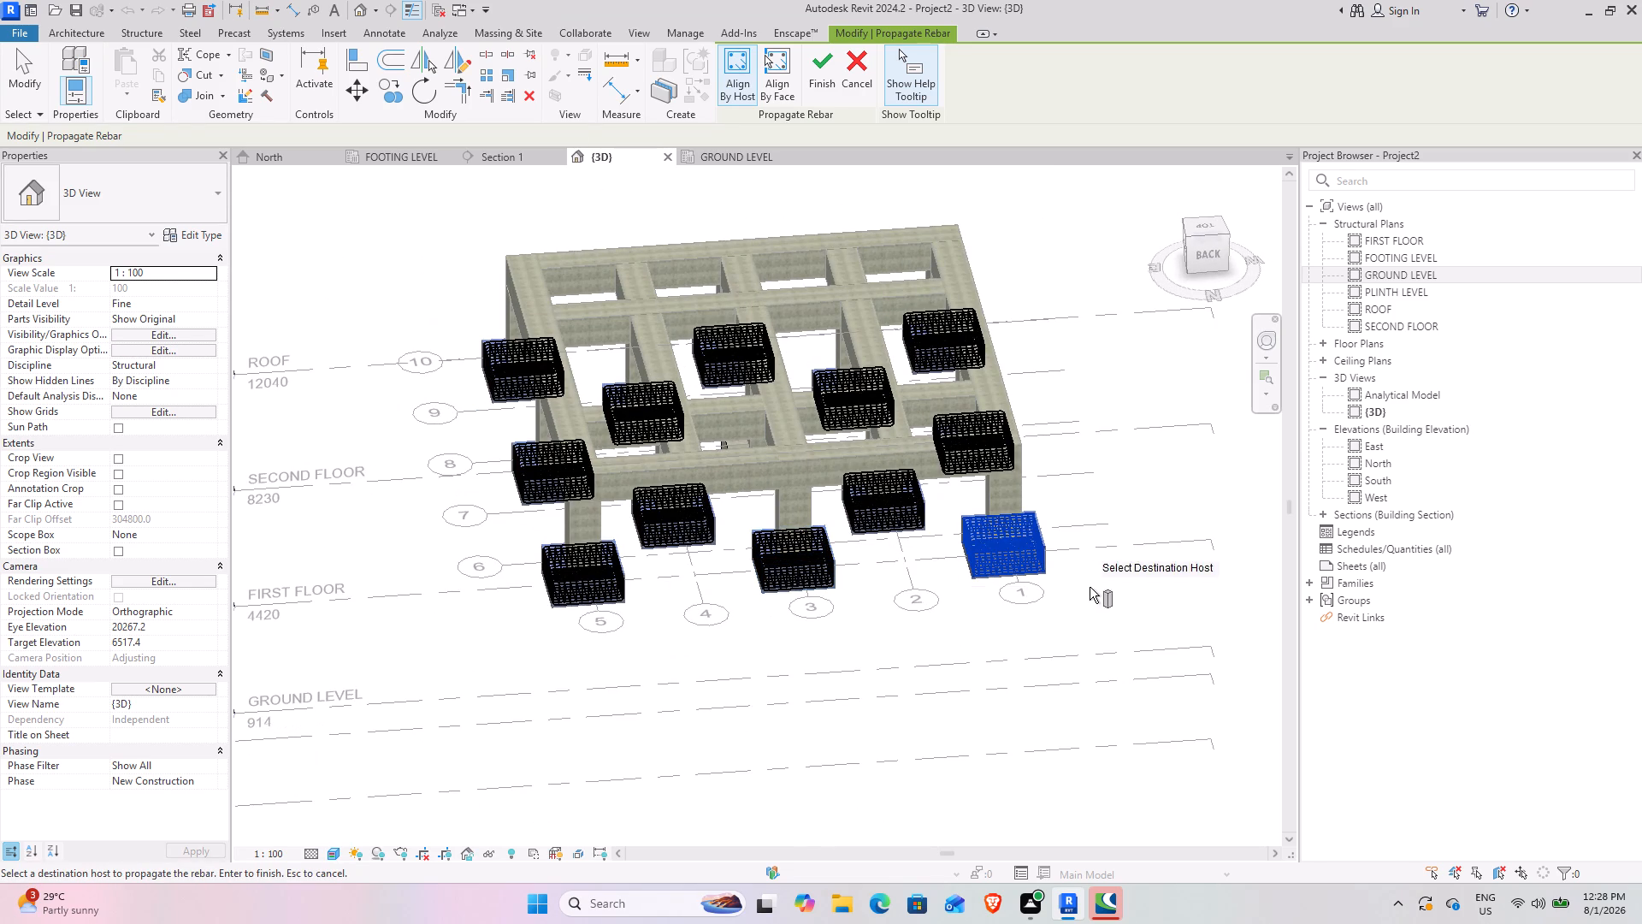
{"action": "scroll", "coordinate": [747, 371], "scroll_direction": "up", "scroll_amount": 3}
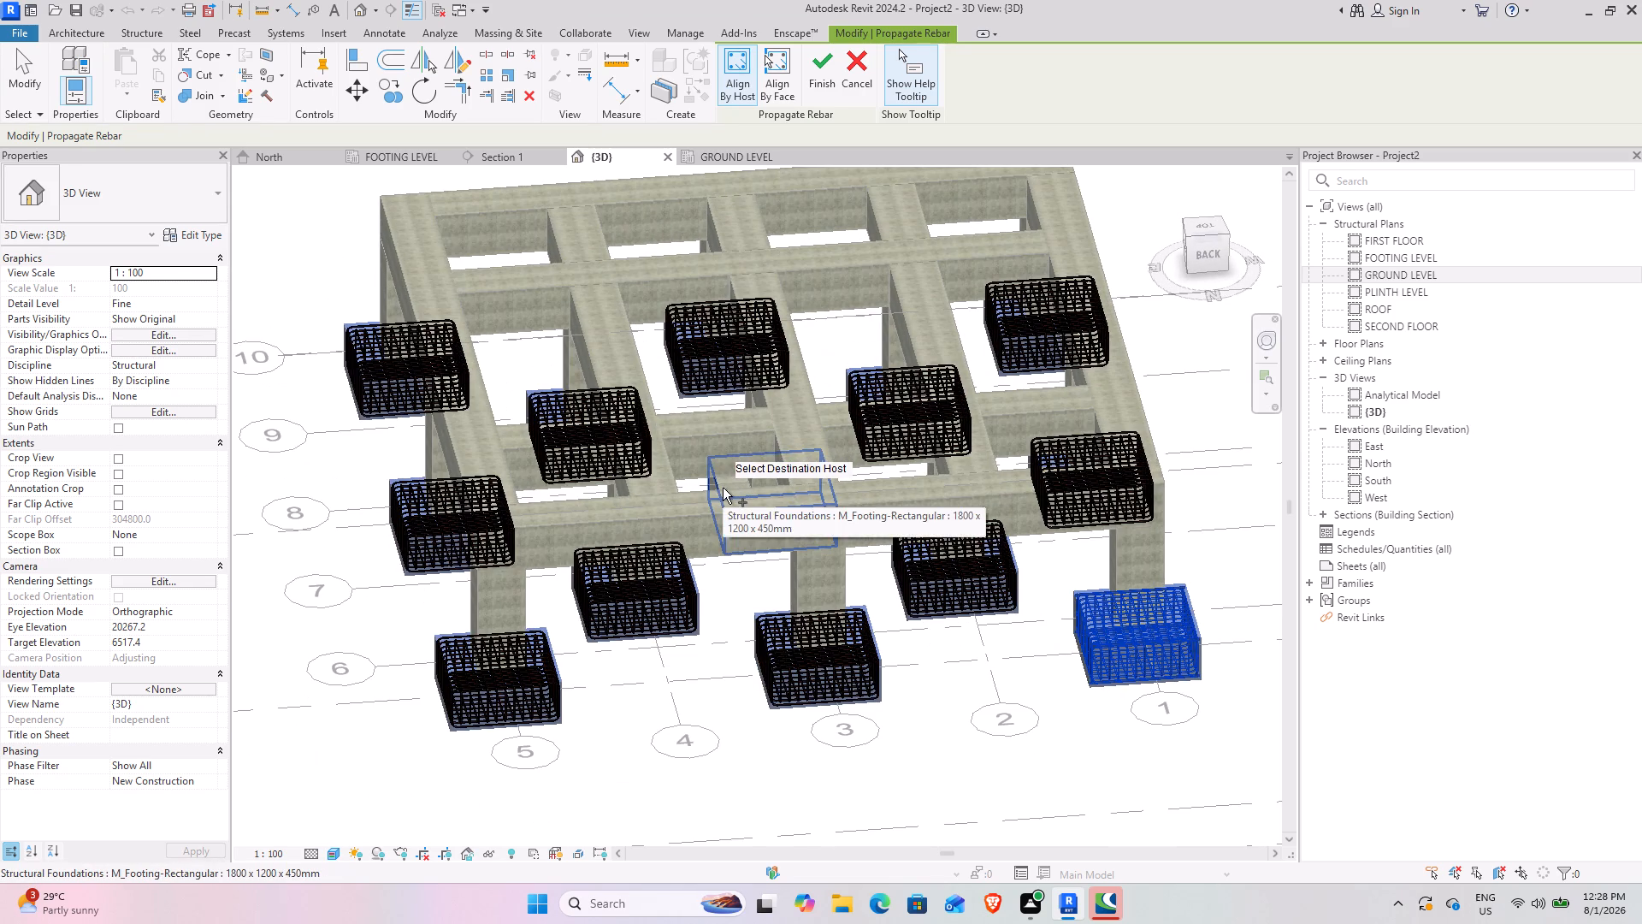
{"action": "left_click", "coordinate": [723, 488]}
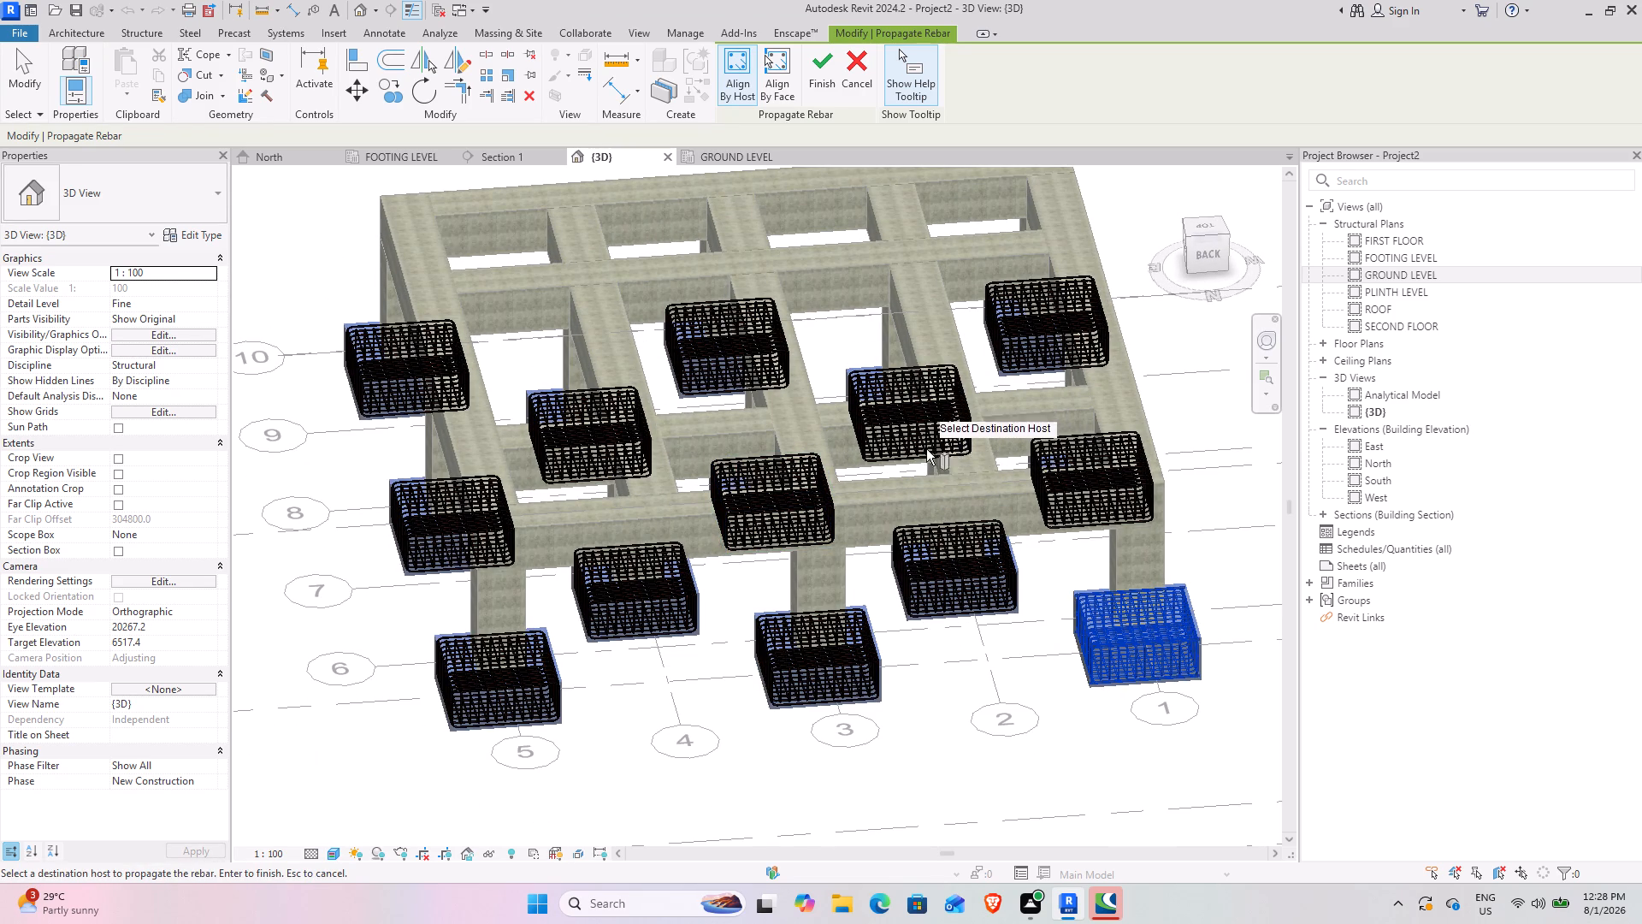
{"action": "scroll", "coordinate": [921, 472], "scroll_direction": "down", "scroll_amount": 2}
{"action": "scroll", "coordinate": [782, 731], "scroll_direction": "down", "scroll_amount": 1}
{"action": "middle_click_drag", "start_coordinate": [767, 729], "coordinate": [855, 487], "text": "shift"}
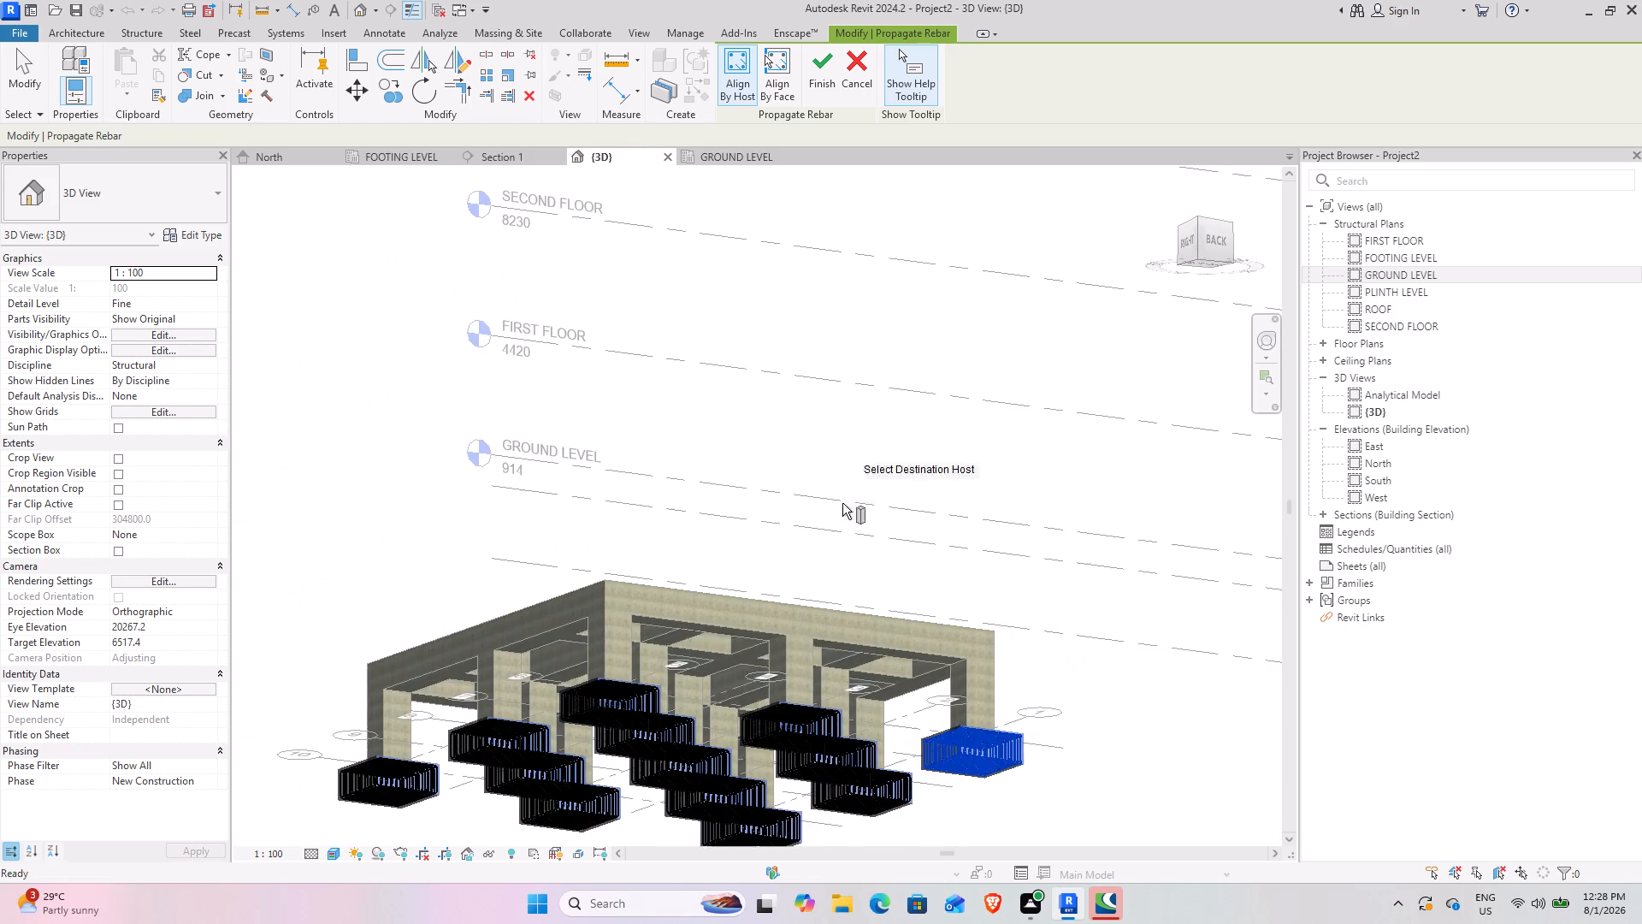
{"action": "middle_click_drag", "start_coordinate": [747, 676], "coordinate": [801, 600], "text": "shift"}
{"action": "middle_click_drag", "start_coordinate": [806, 579], "coordinate": [936, 388]}
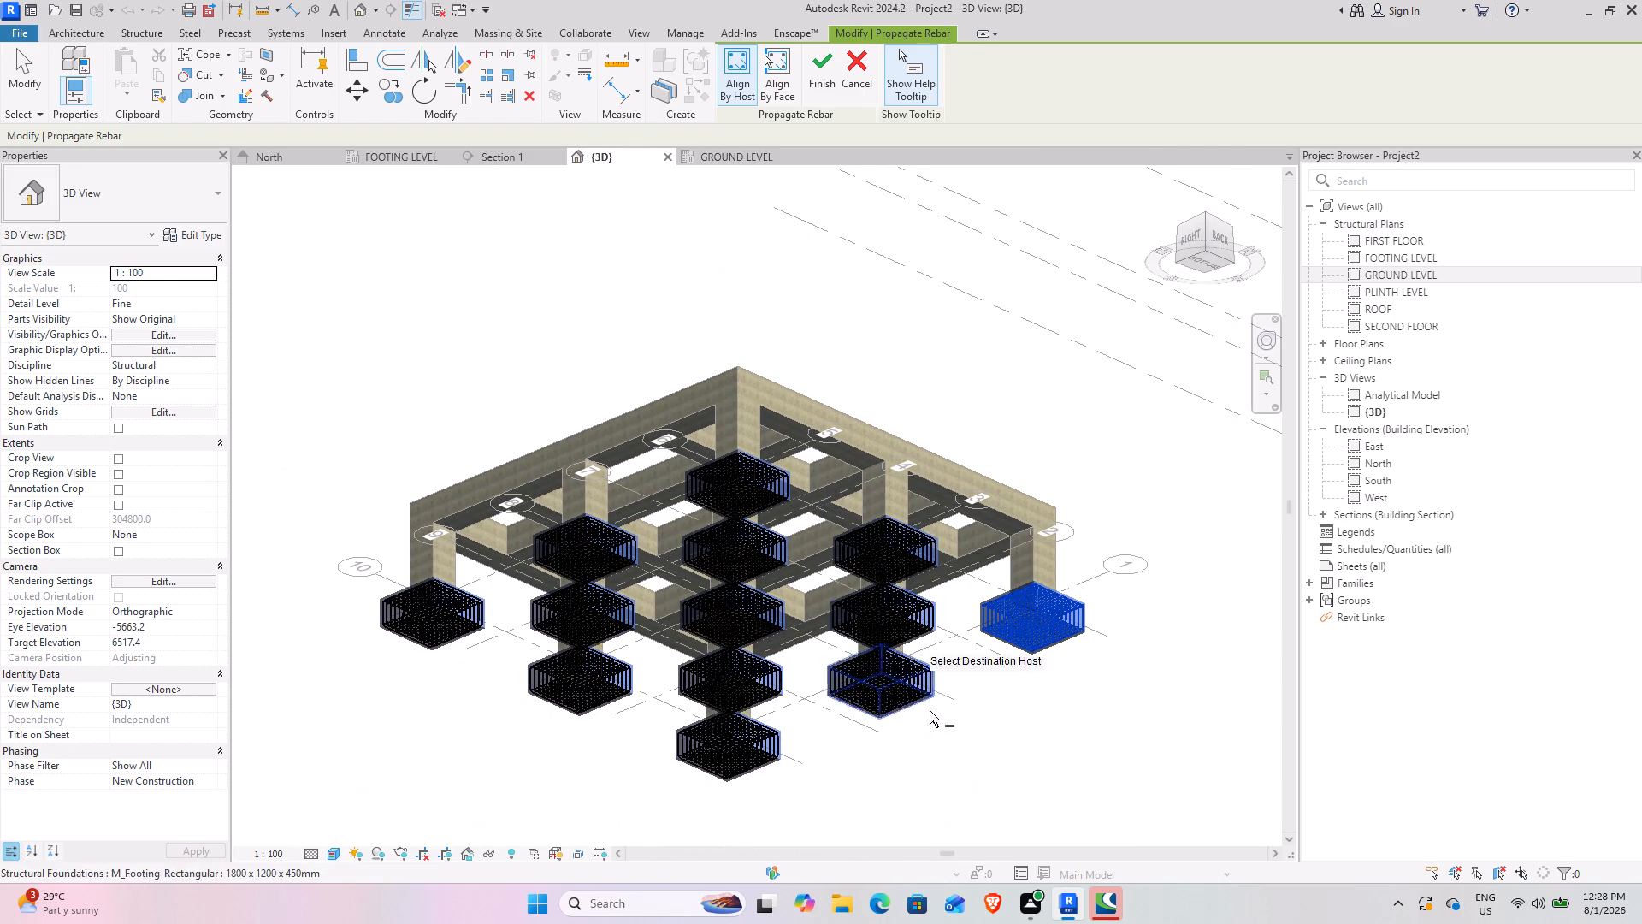
{"action": "left_click", "coordinate": [829, 59]}
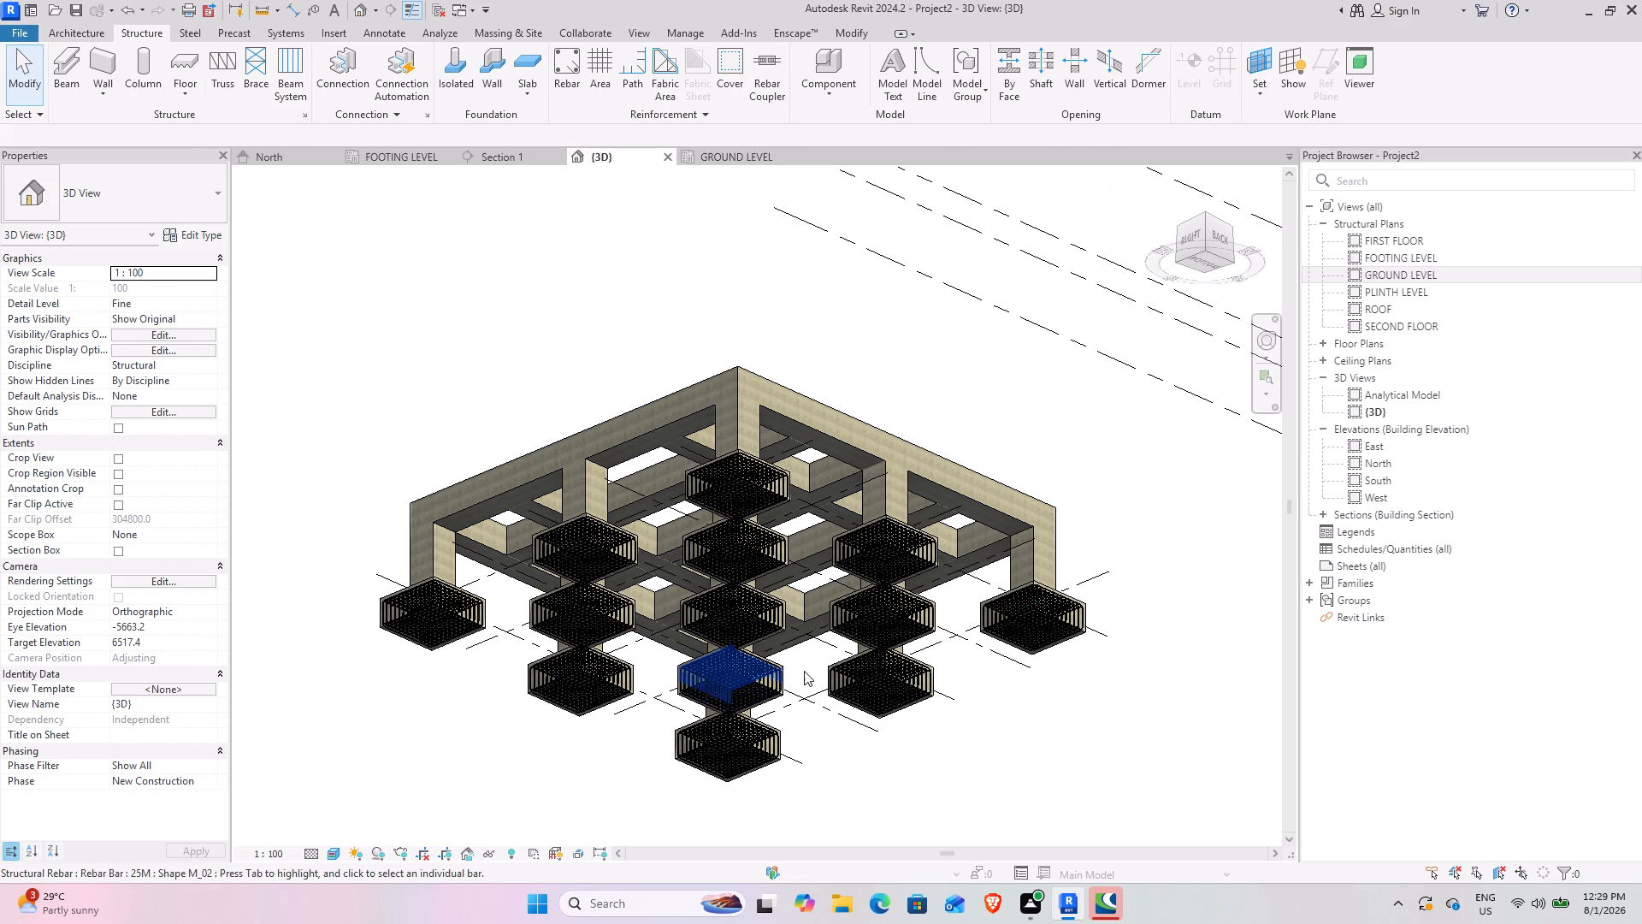
Examine the reinforcement in all footings beneath the columns and beams from several angles in the 3D view.
{"action": "middle_click_drag", "start_coordinate": [806, 665], "coordinate": [709, 771]}
{"action": "middle_click_drag", "start_coordinate": [978, 631], "coordinate": [888, 752], "text": "shift"}
{"action": "middle_click_drag", "start_coordinate": [1125, 549], "coordinate": [968, 648], "text": "shift"}
{"action": "middle_click_drag", "start_coordinate": [1029, 638], "coordinate": [679, 747]}
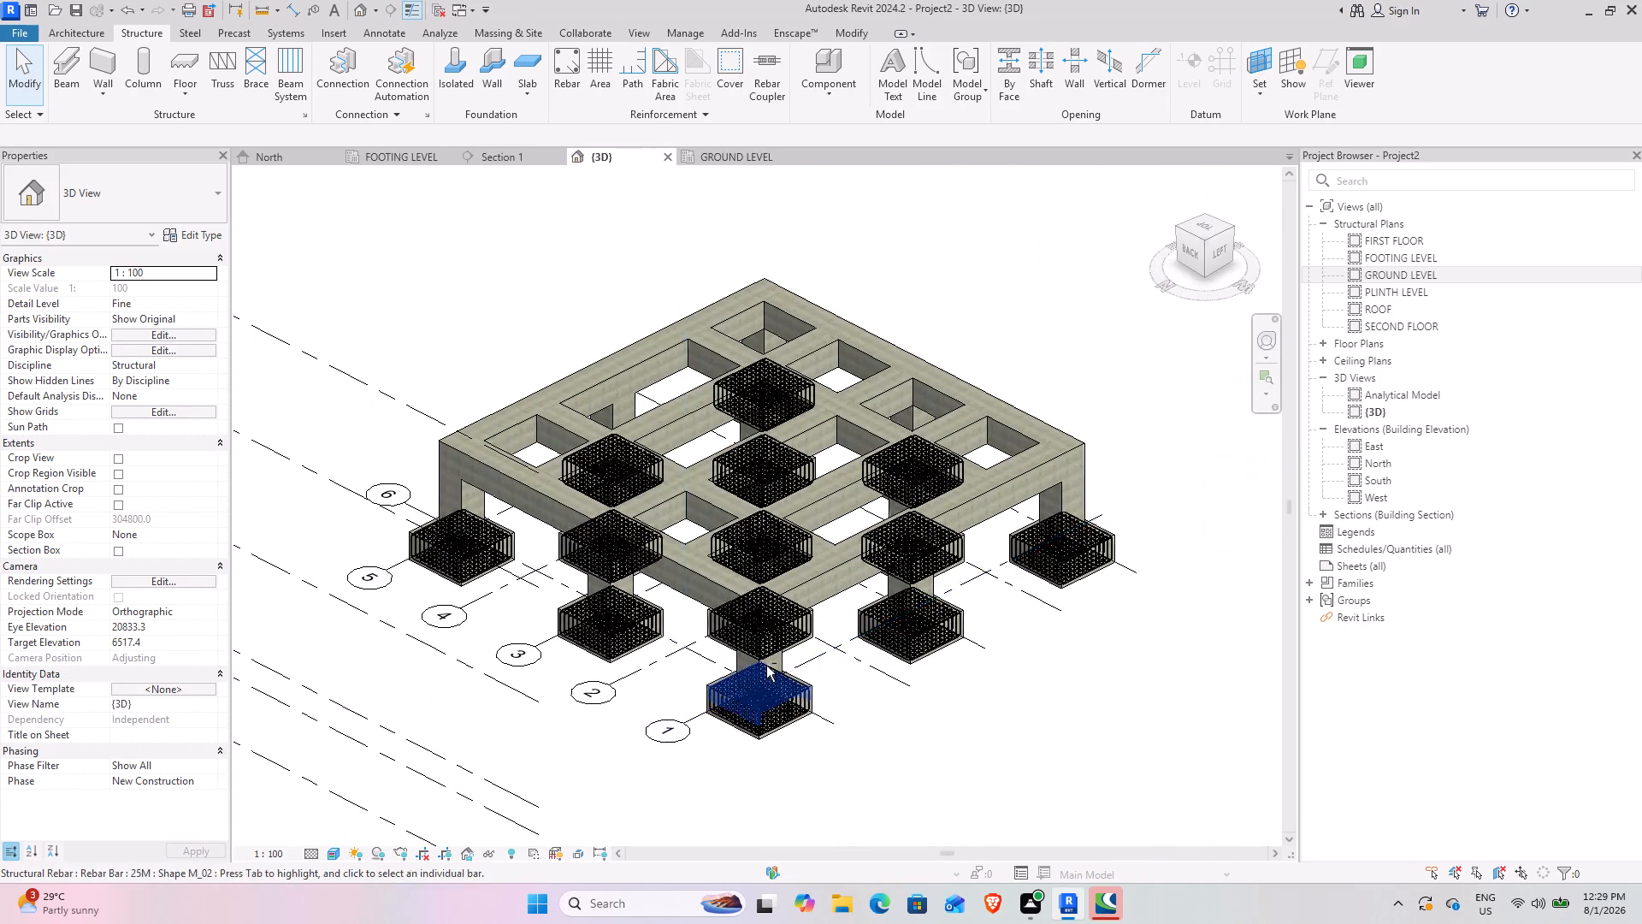
{"action": "middle_click_drag", "start_coordinate": [766, 666], "coordinate": [901, 601], "text": "shift"}
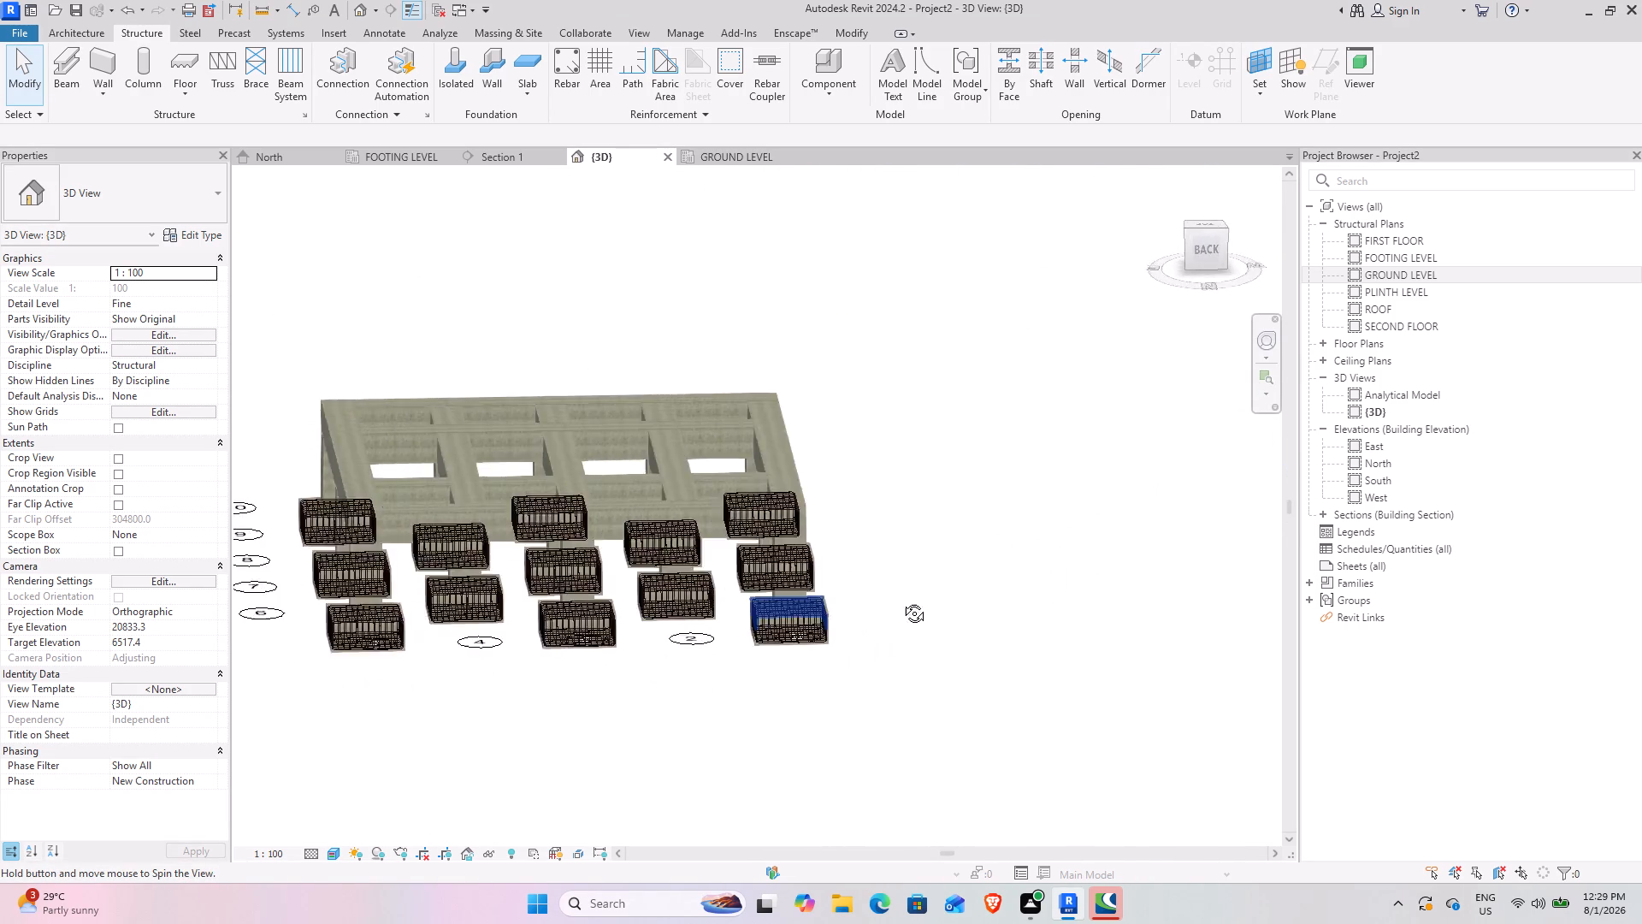
{"action": "middle_click_drag", "start_coordinate": [901, 601], "coordinate": [761, 631], "text": "shift"}
{"action": "middle_click_drag", "start_coordinate": [700, 684], "coordinate": [608, 594], "text": "shift"}
{"action": "middle_click", "coordinate": [607, 593]}
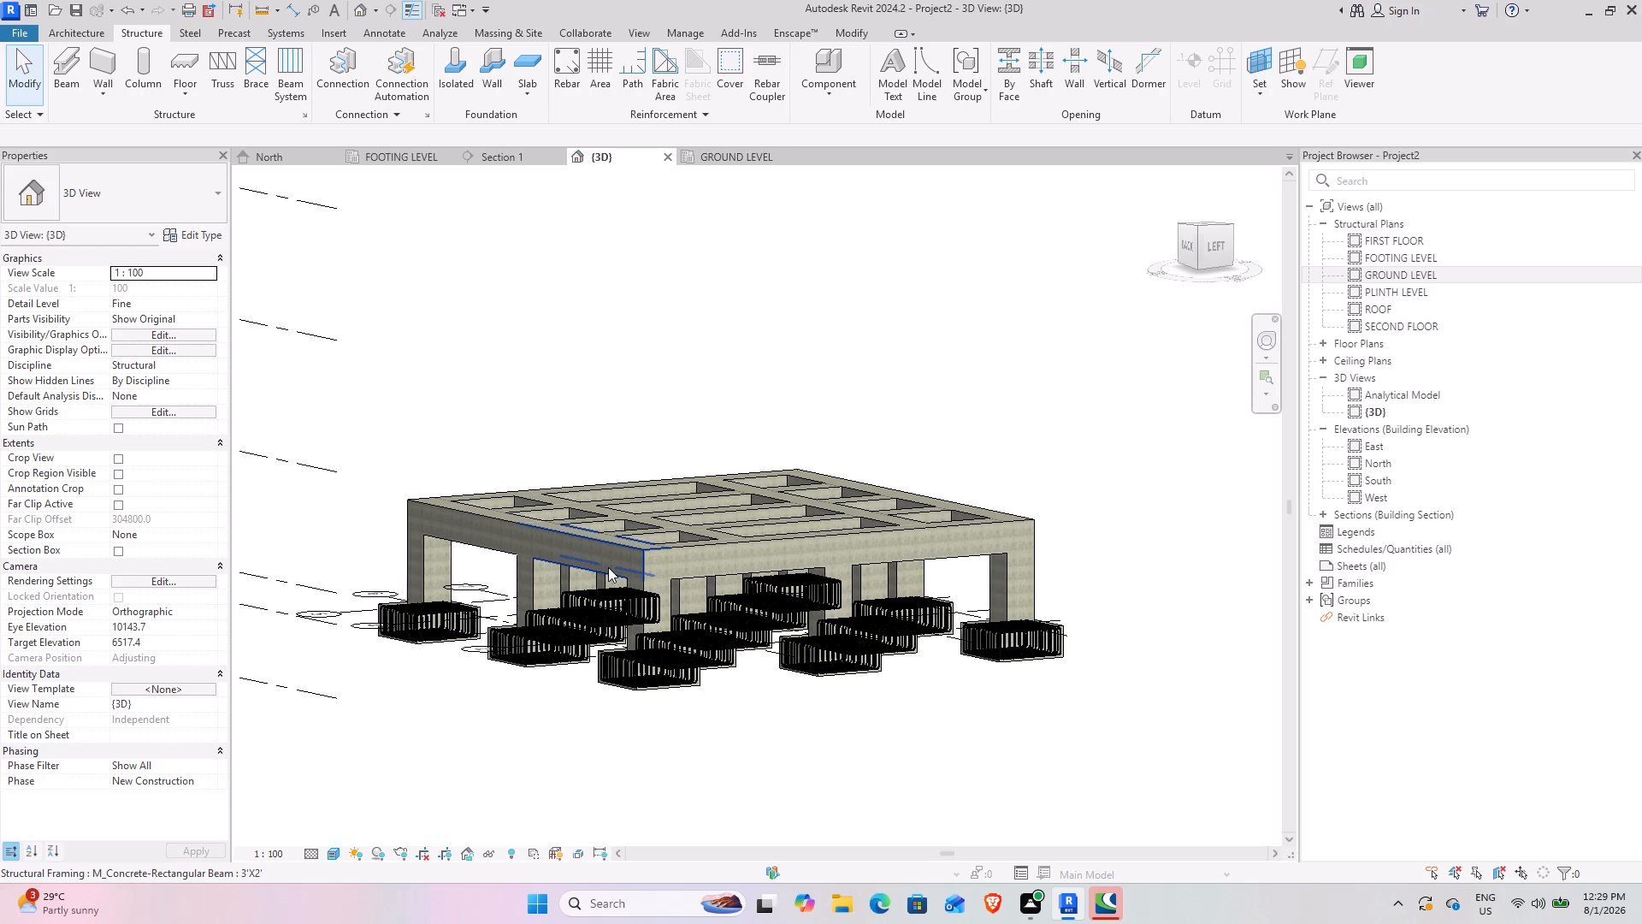
{"action": "middle_click_drag", "start_coordinate": [603, 678], "coordinate": [654, 596], "text": "shift"}
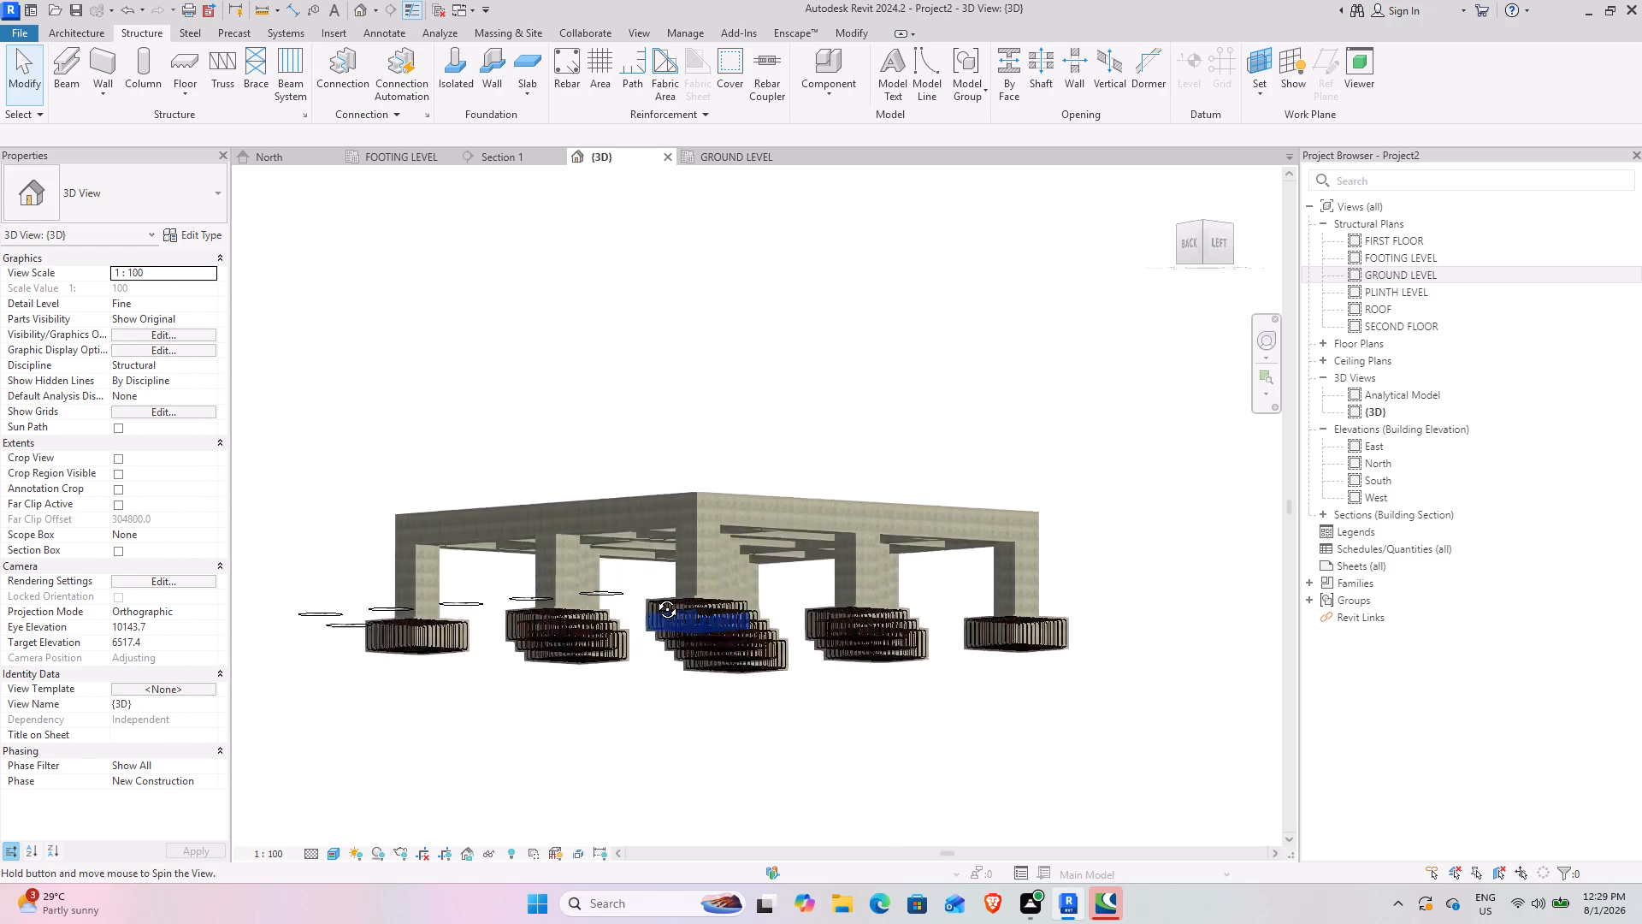
{"action": "middle_click_drag", "start_coordinate": [654, 596], "coordinate": [823, 672], "text": "shift"}
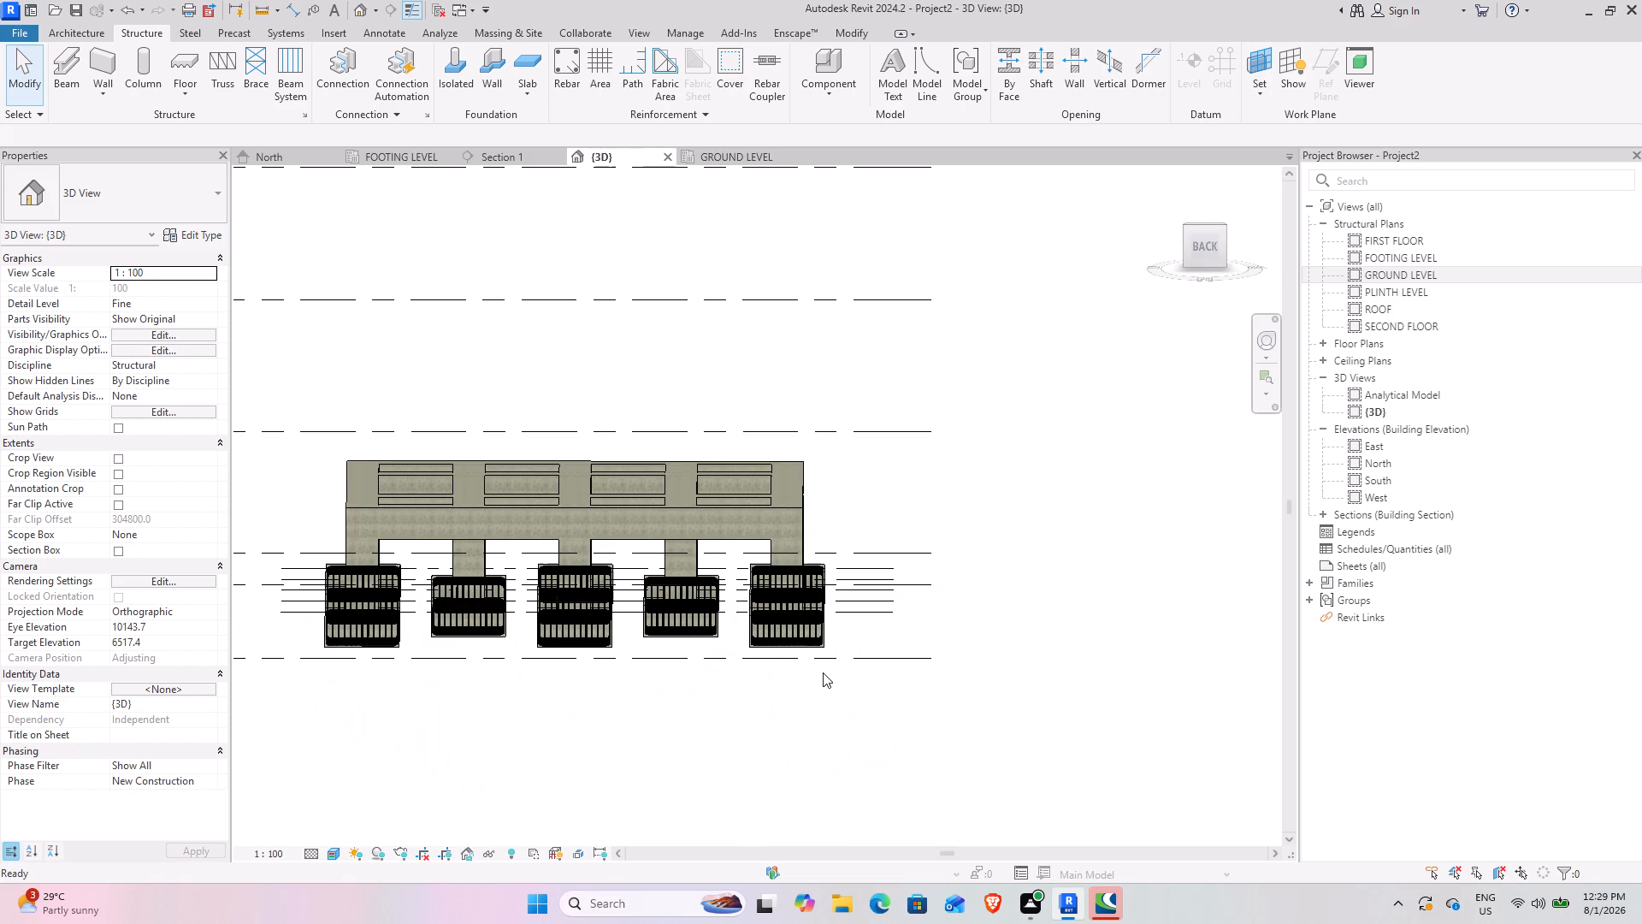
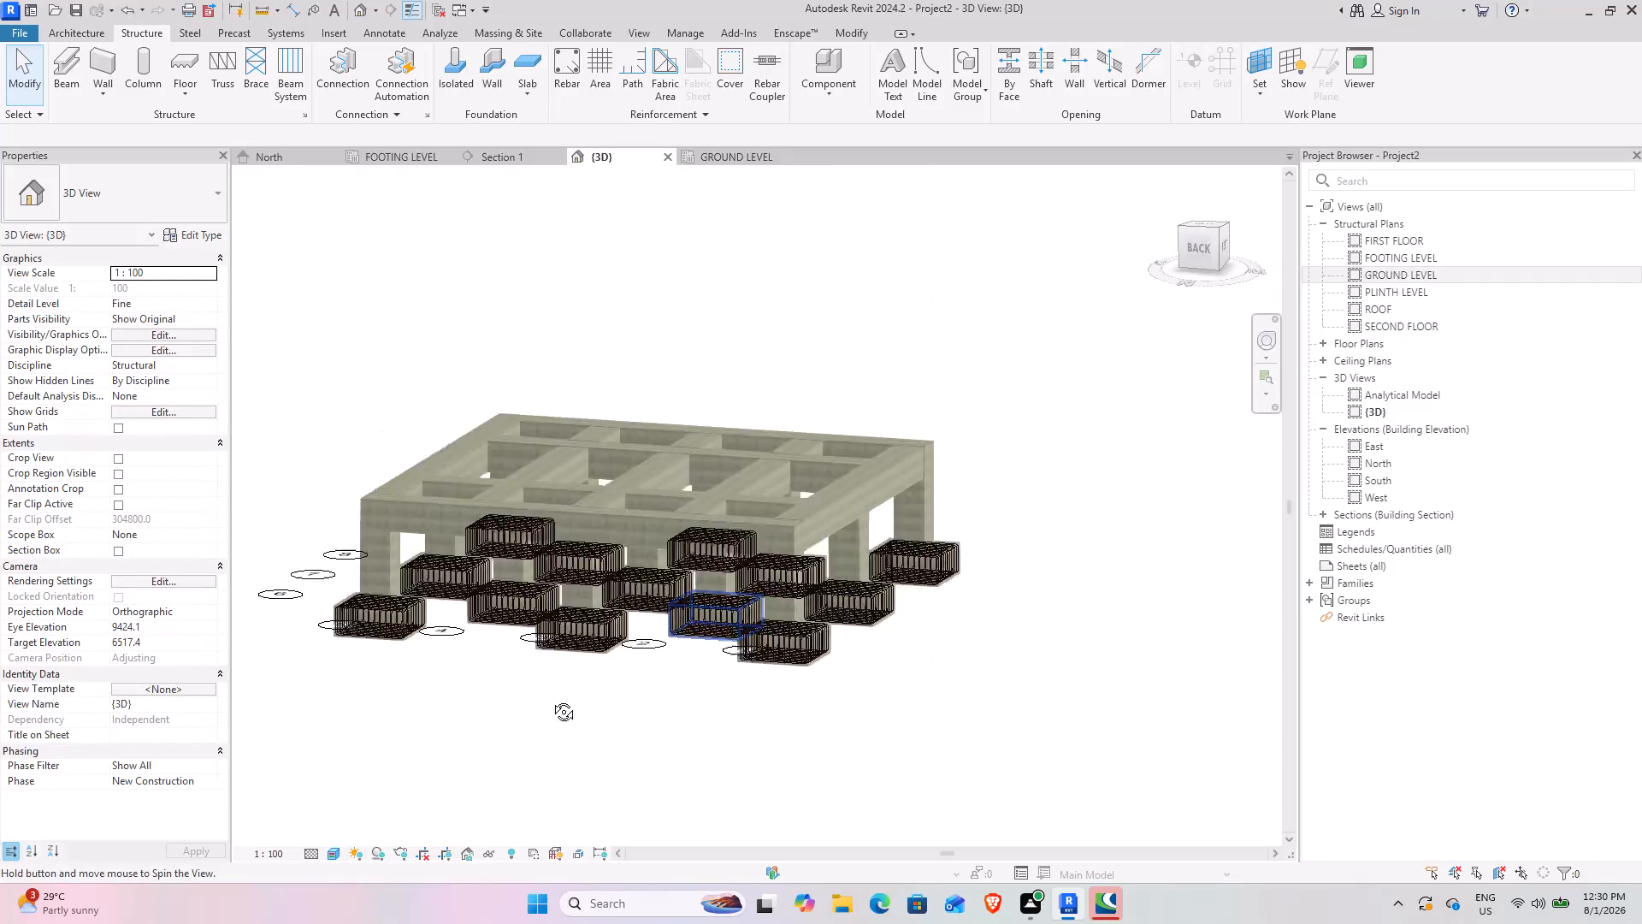
Inspect the footing reinforcement, columns and ground-level beams from the back, left and front sides of the 3D model.
{"action": "middle_click_drag", "start_coordinate": [1031, 737], "coordinate": [993, 737], "text": "shift"}
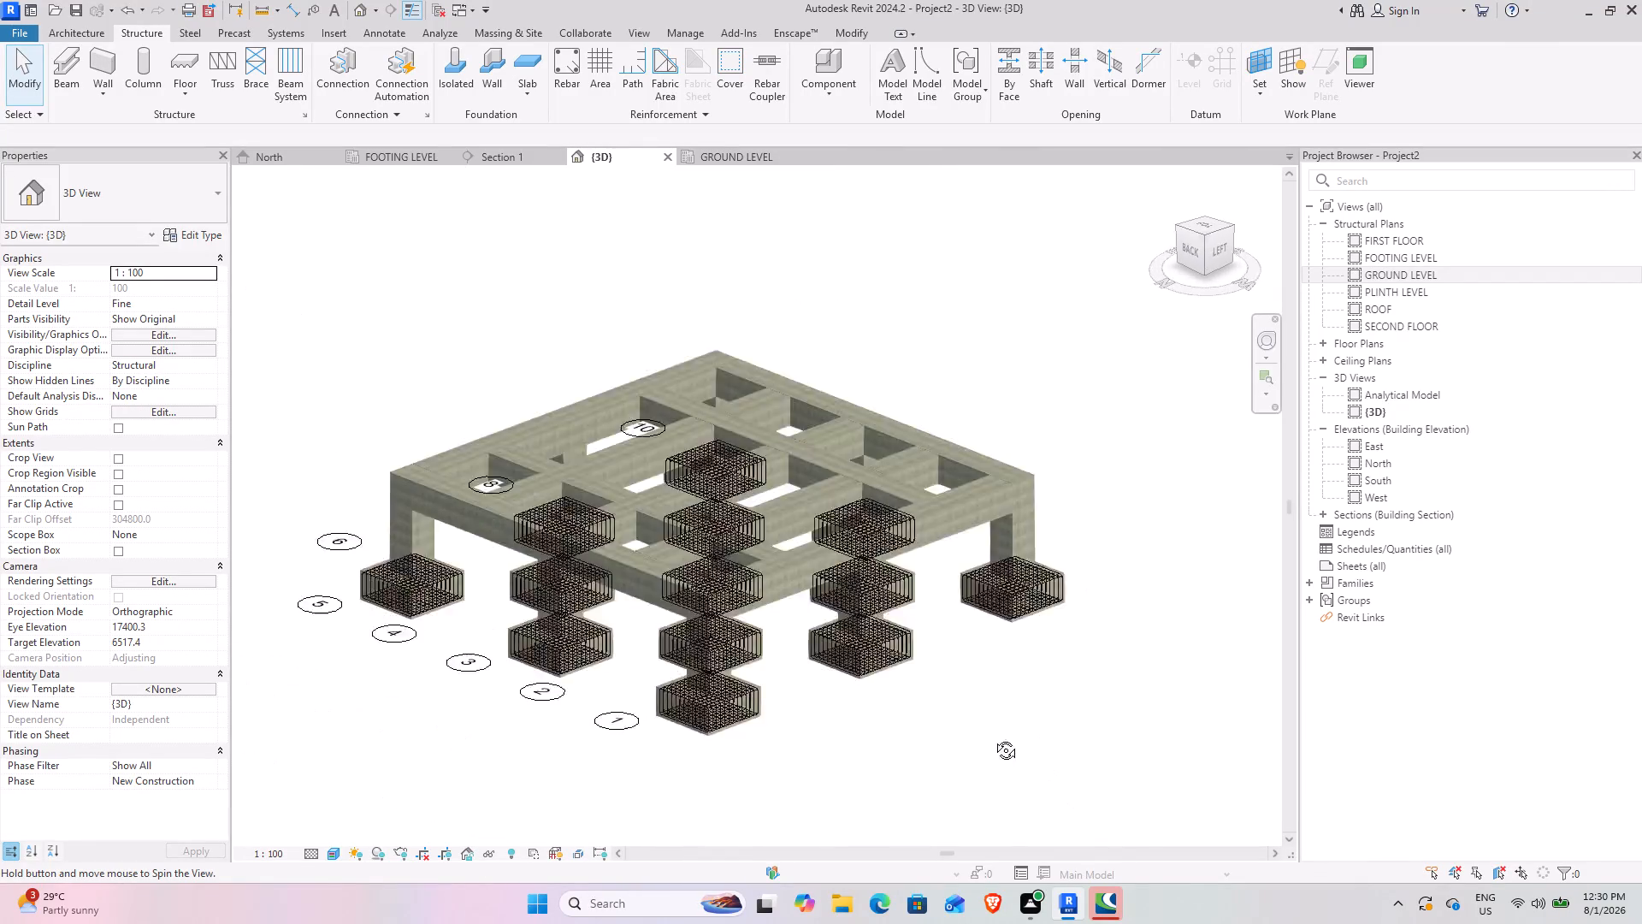
{"action": "middle_click_drag", "start_coordinate": [993, 737], "coordinate": [687, 772], "text": "shift"}
{"action": "middle_click_drag", "start_coordinate": [665, 745], "coordinate": [809, 523]}
{"action": "middle_click_drag", "start_coordinate": [654, 790], "coordinate": [721, 688], "text": "shift"}
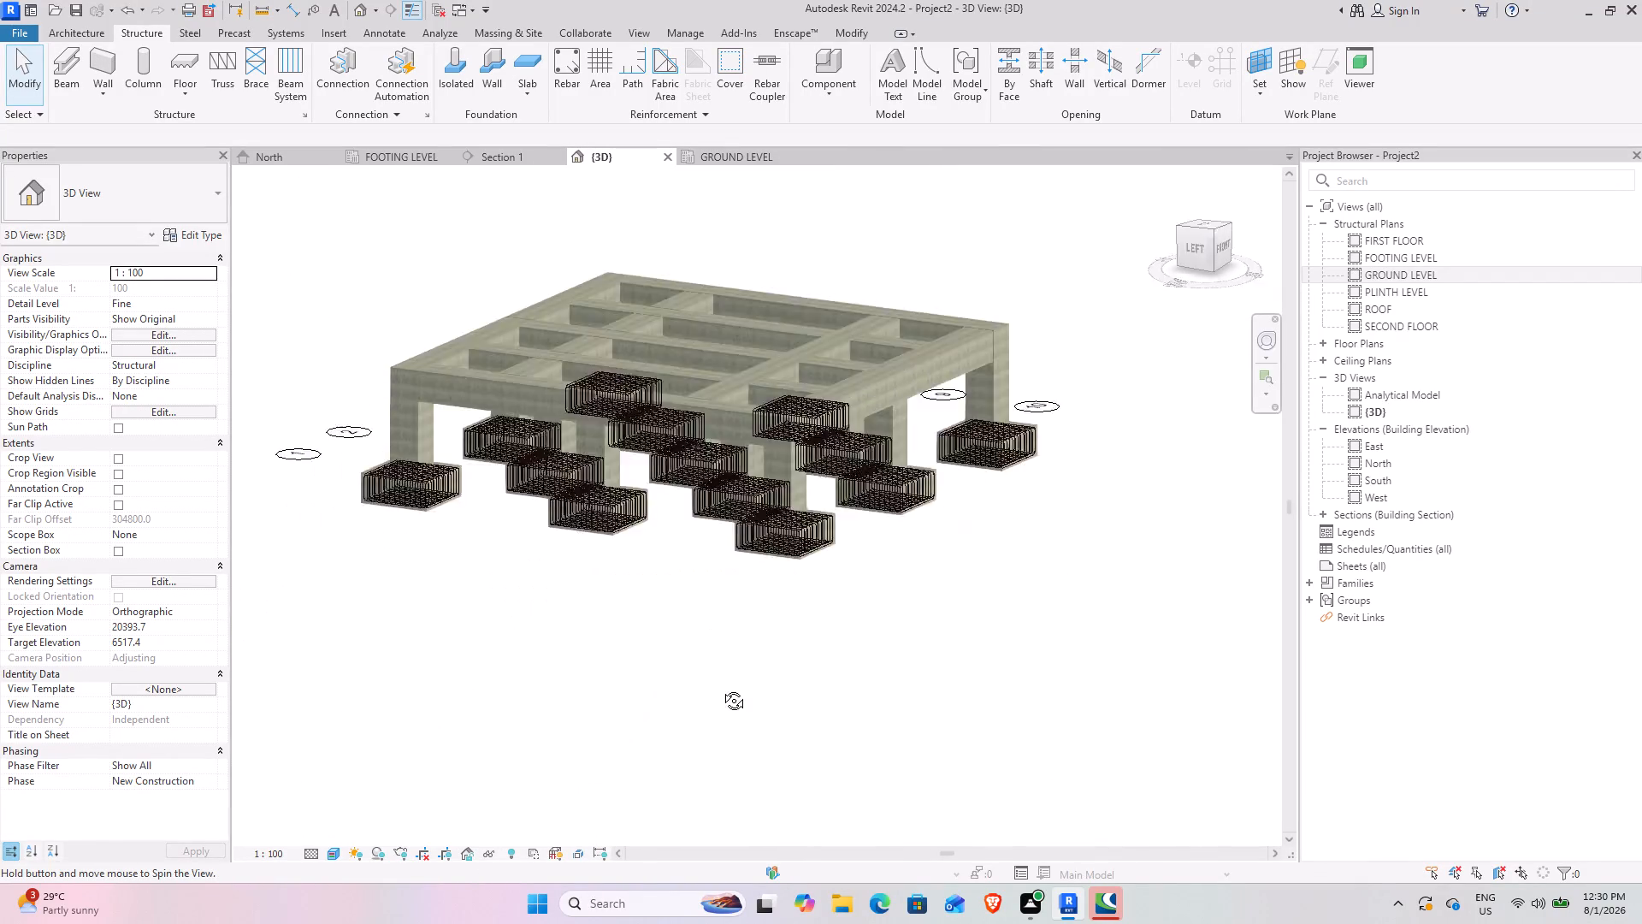
{"action": "middle_click_drag", "start_coordinate": [721, 688], "coordinate": [766, 764], "text": "shift"}
{"action": "middle_click_drag", "start_coordinate": [980, 584], "coordinate": [889, 720]}
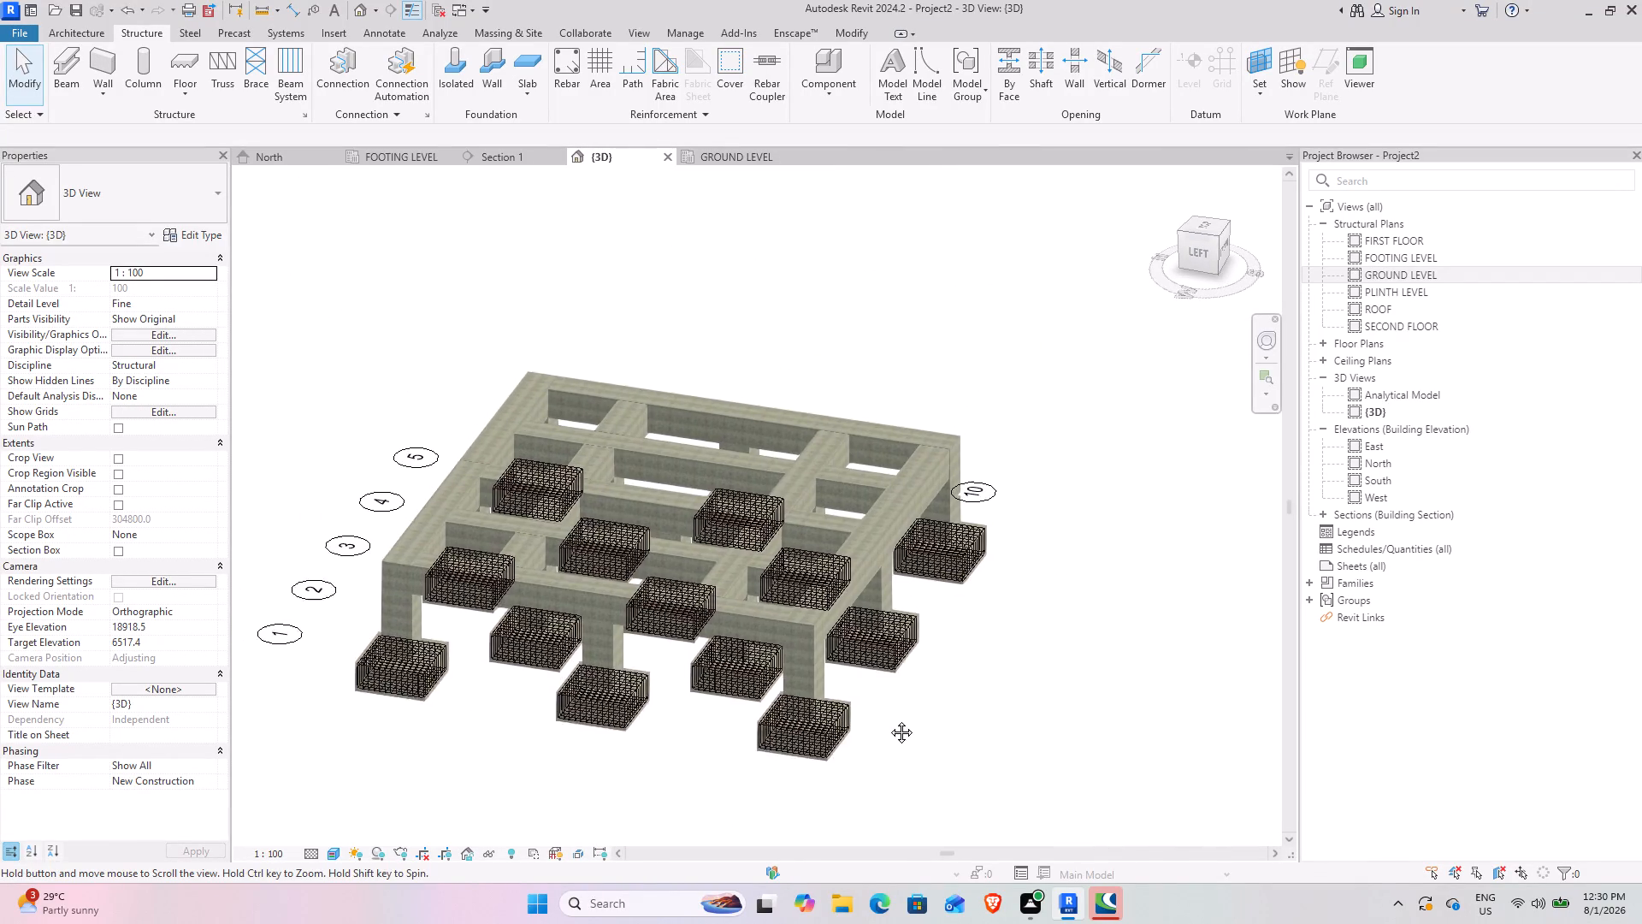
{"action": "middle_click_drag", "start_coordinate": [889, 720], "coordinate": [678, 755]}
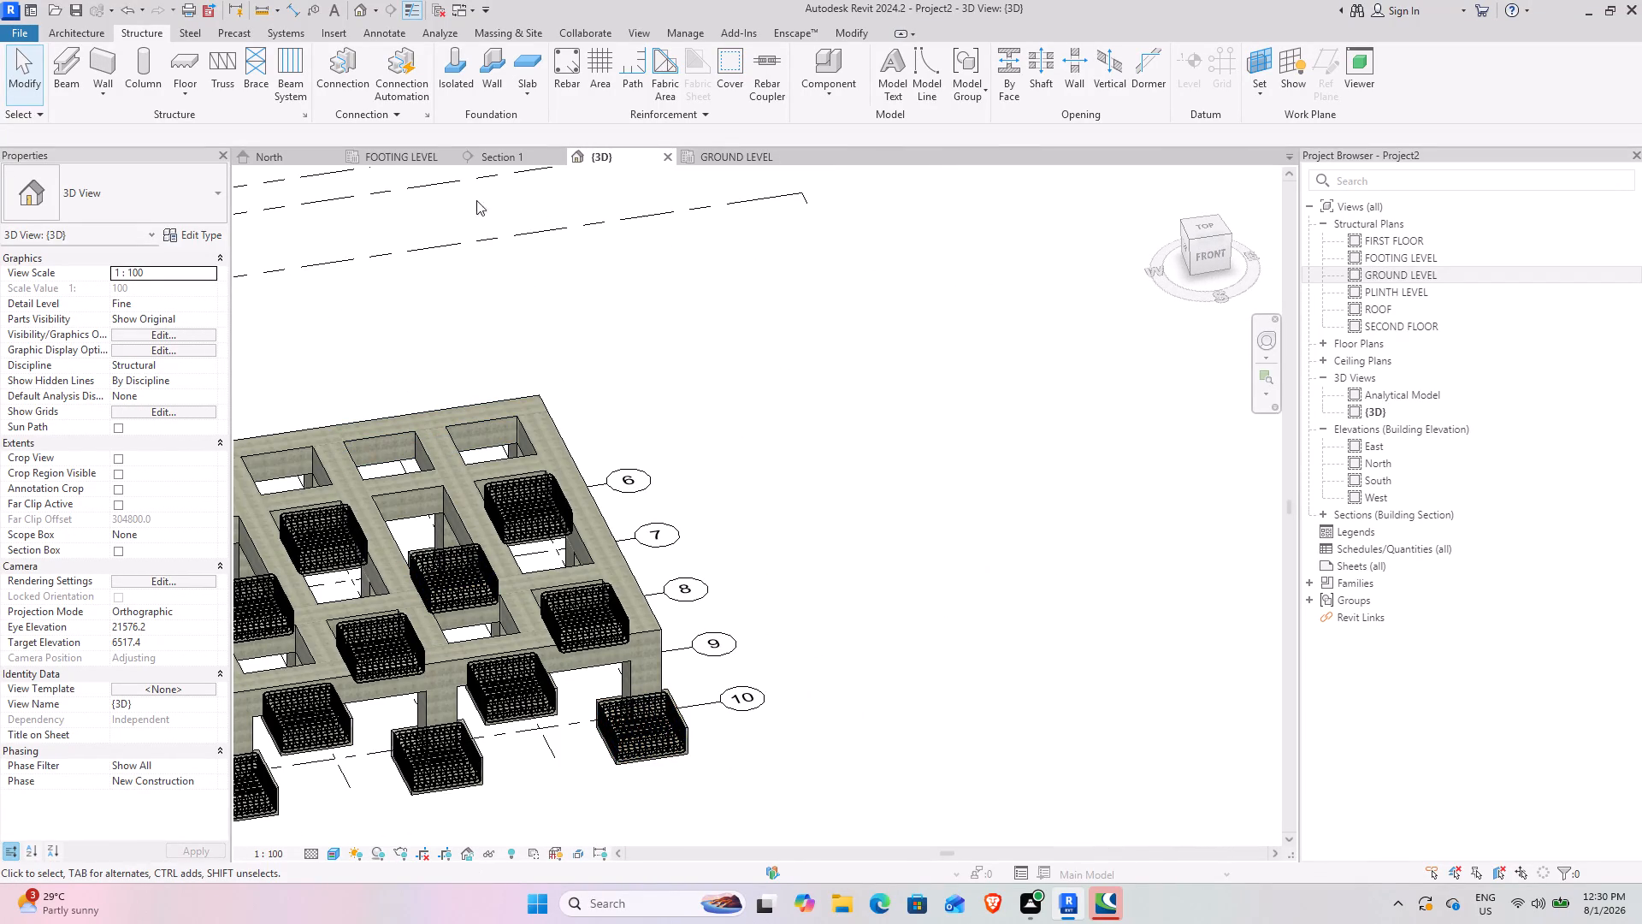
{"action": "middle_click_drag", "start_coordinate": [571, 659], "coordinate": [789, 589]}
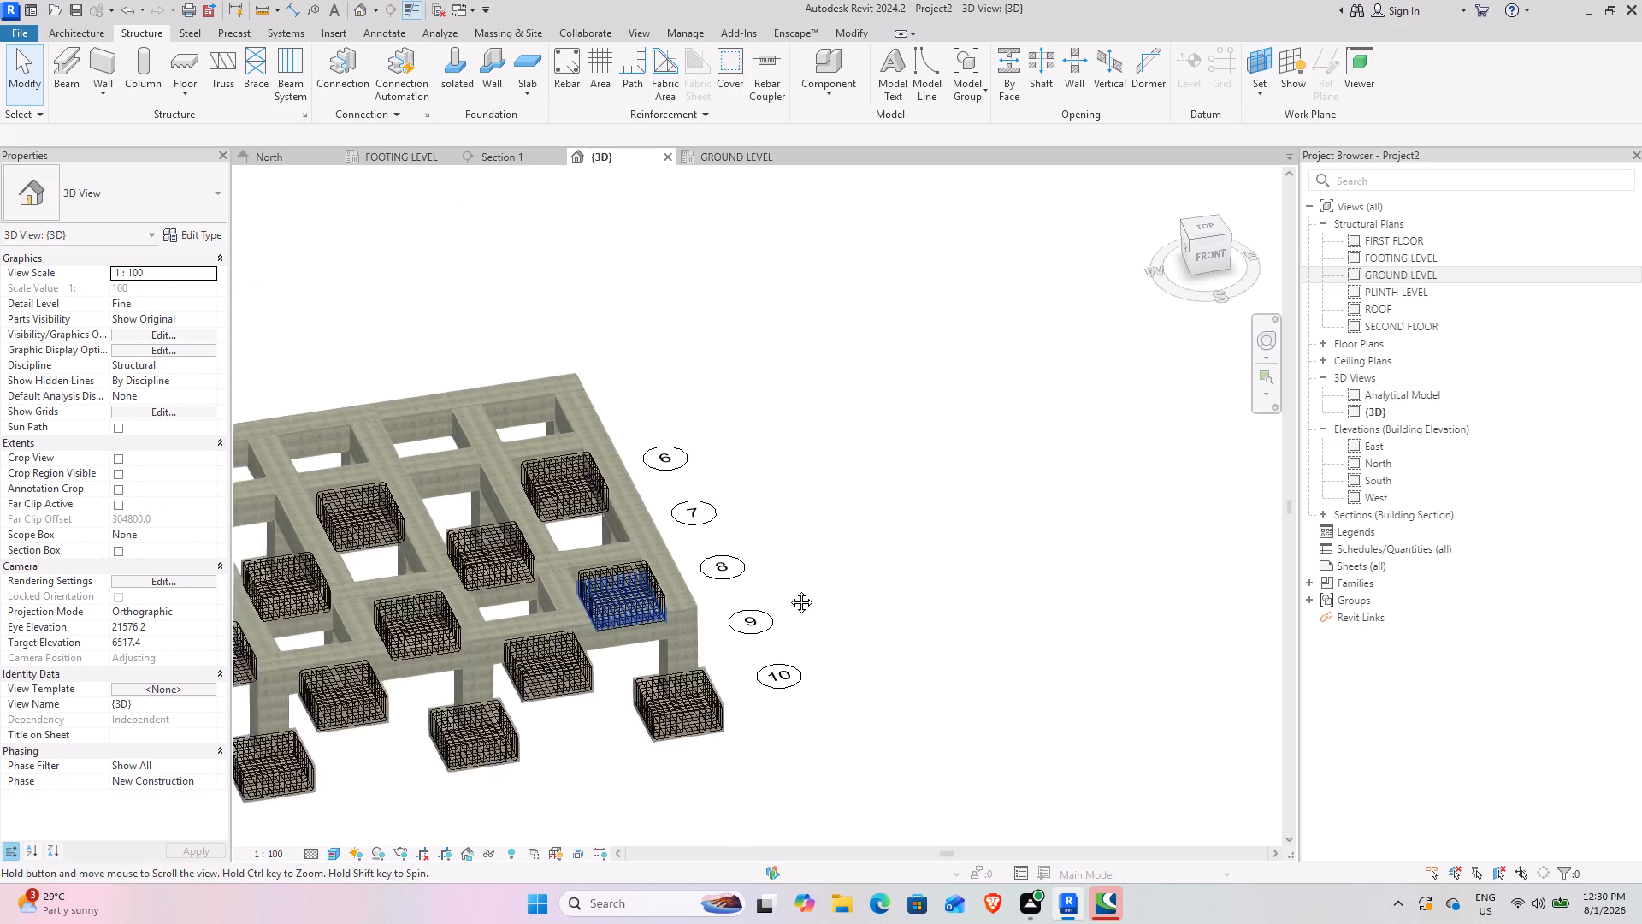
{"action": "middle_click_drag", "start_coordinate": [789, 589], "coordinate": [1075, 589]}
{"action": "middle_click_drag", "start_coordinate": [960, 587], "coordinate": [871, 593]}
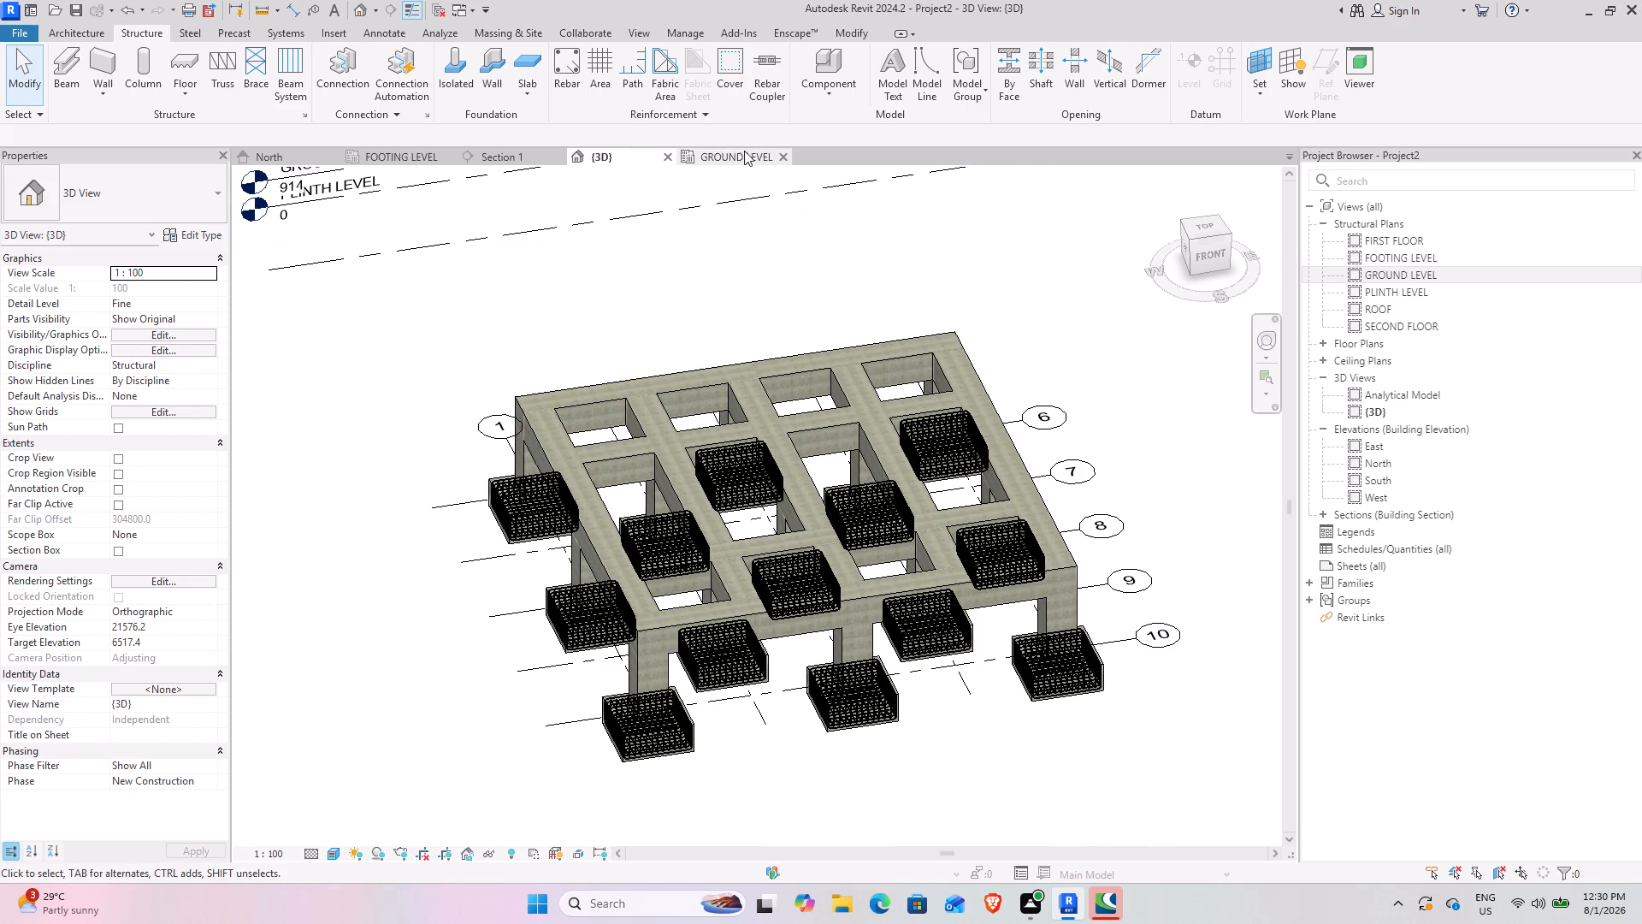
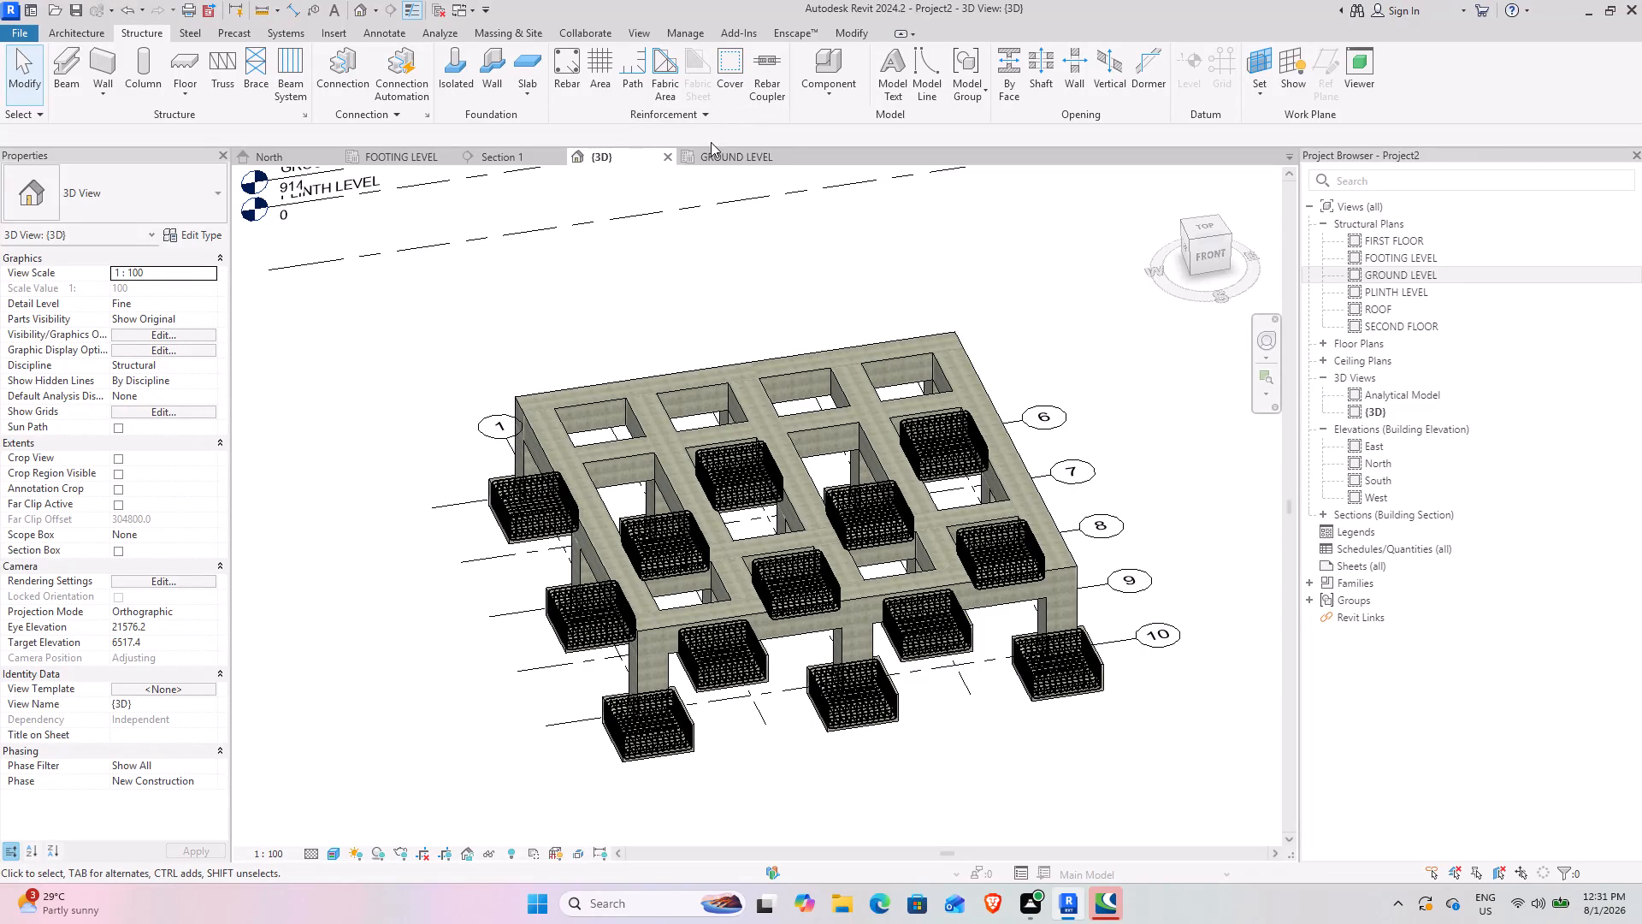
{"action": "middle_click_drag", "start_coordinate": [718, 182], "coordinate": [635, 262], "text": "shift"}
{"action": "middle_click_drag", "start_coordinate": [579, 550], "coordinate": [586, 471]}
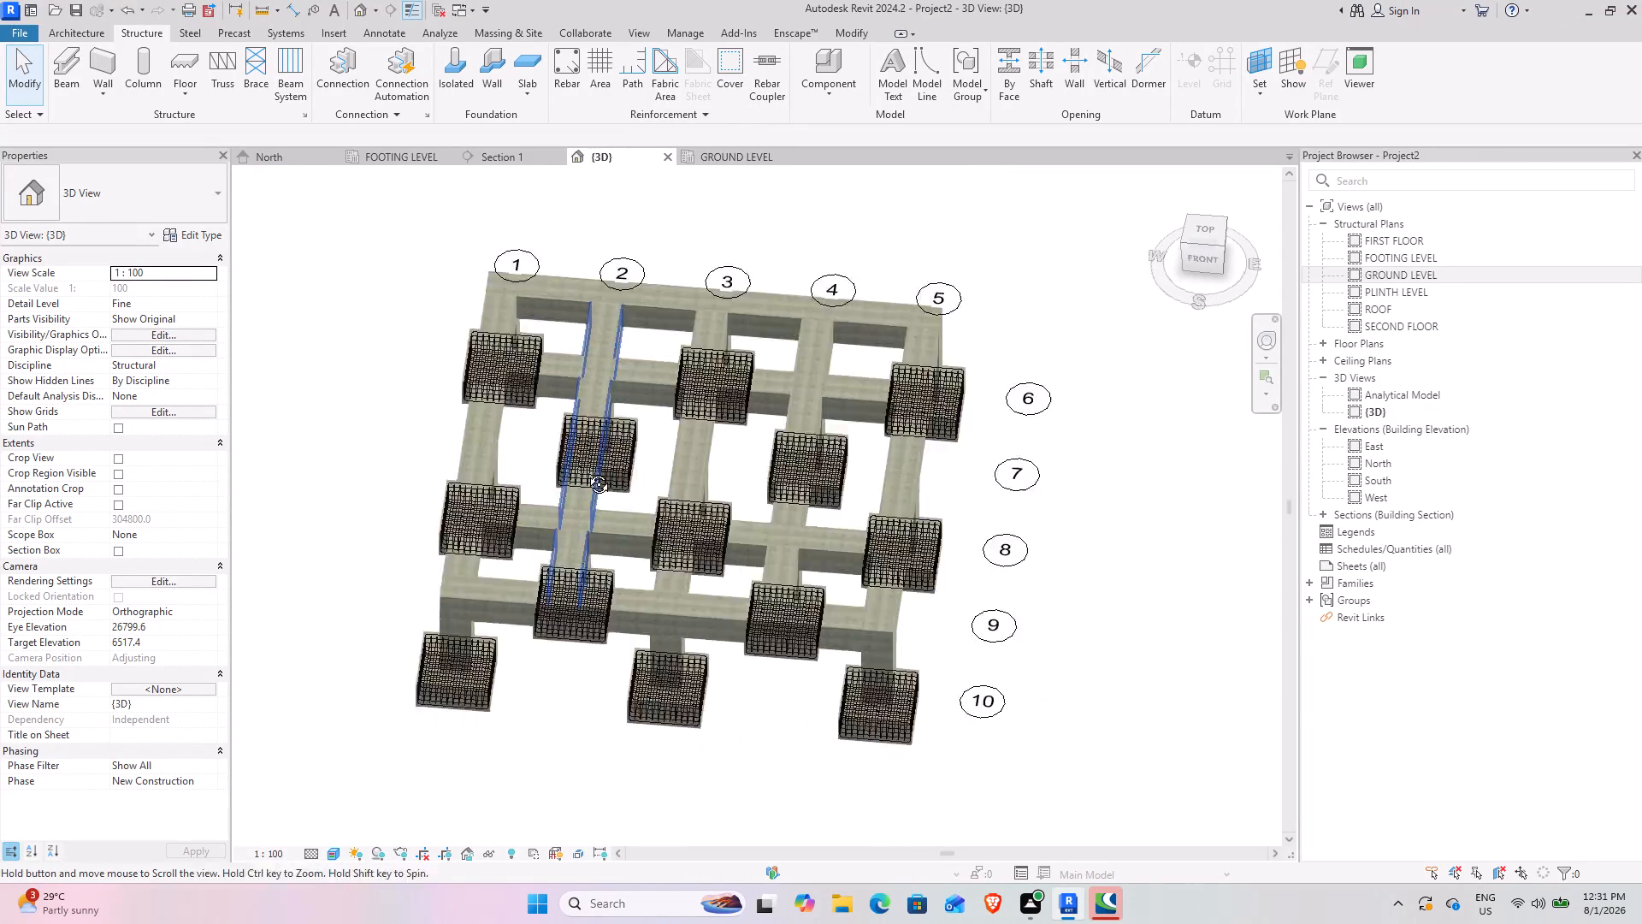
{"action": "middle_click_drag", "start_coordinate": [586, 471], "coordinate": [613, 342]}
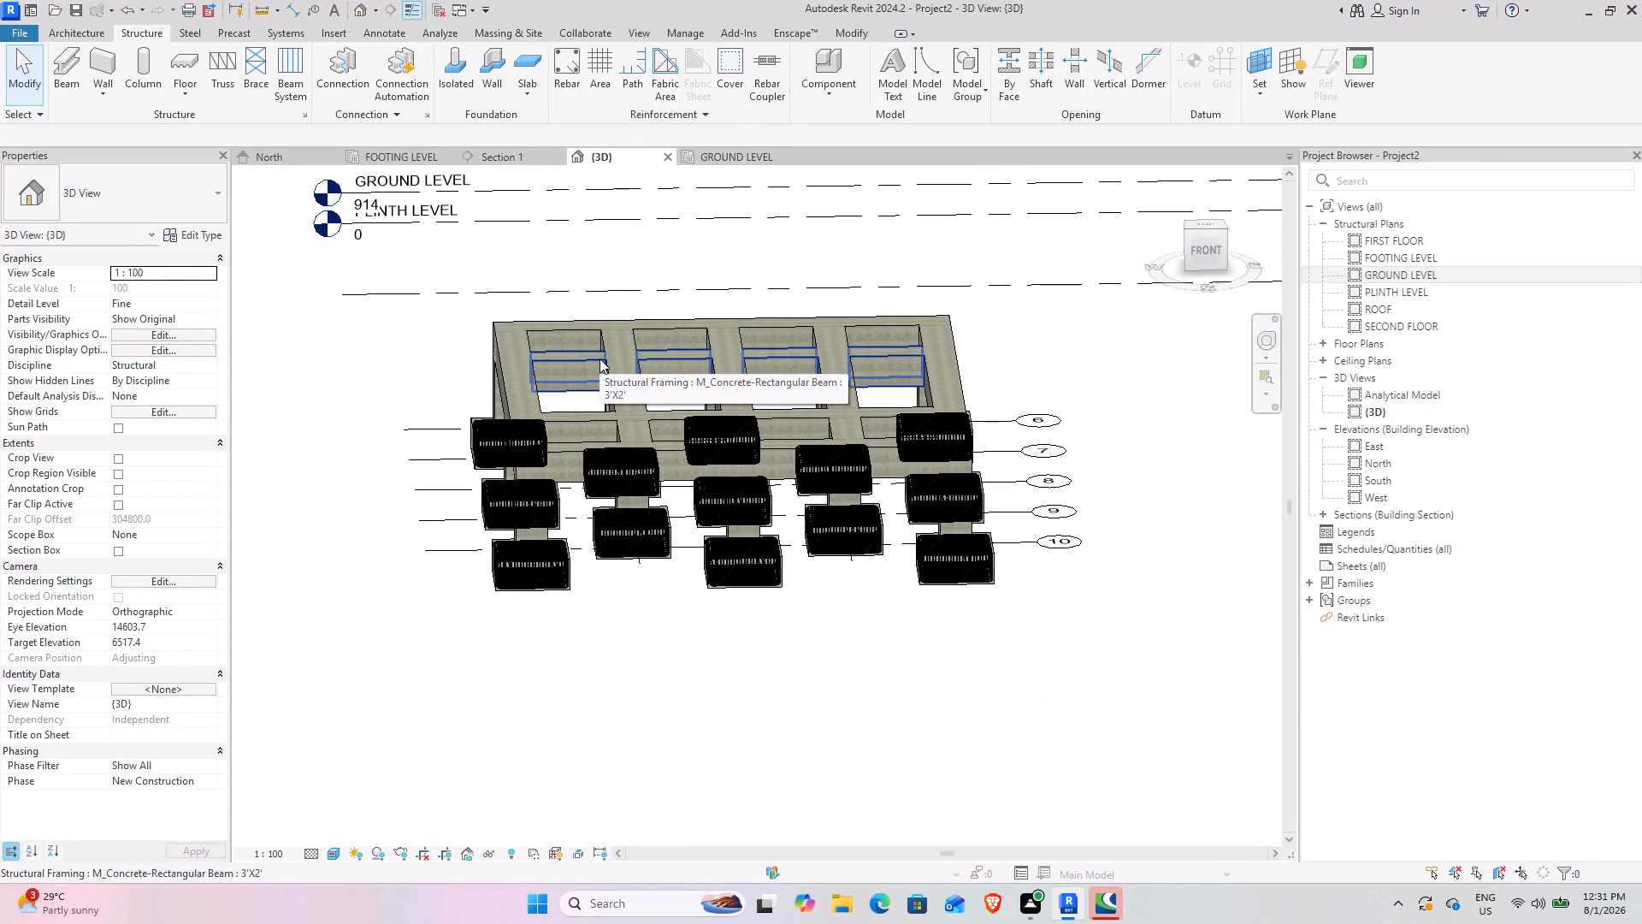
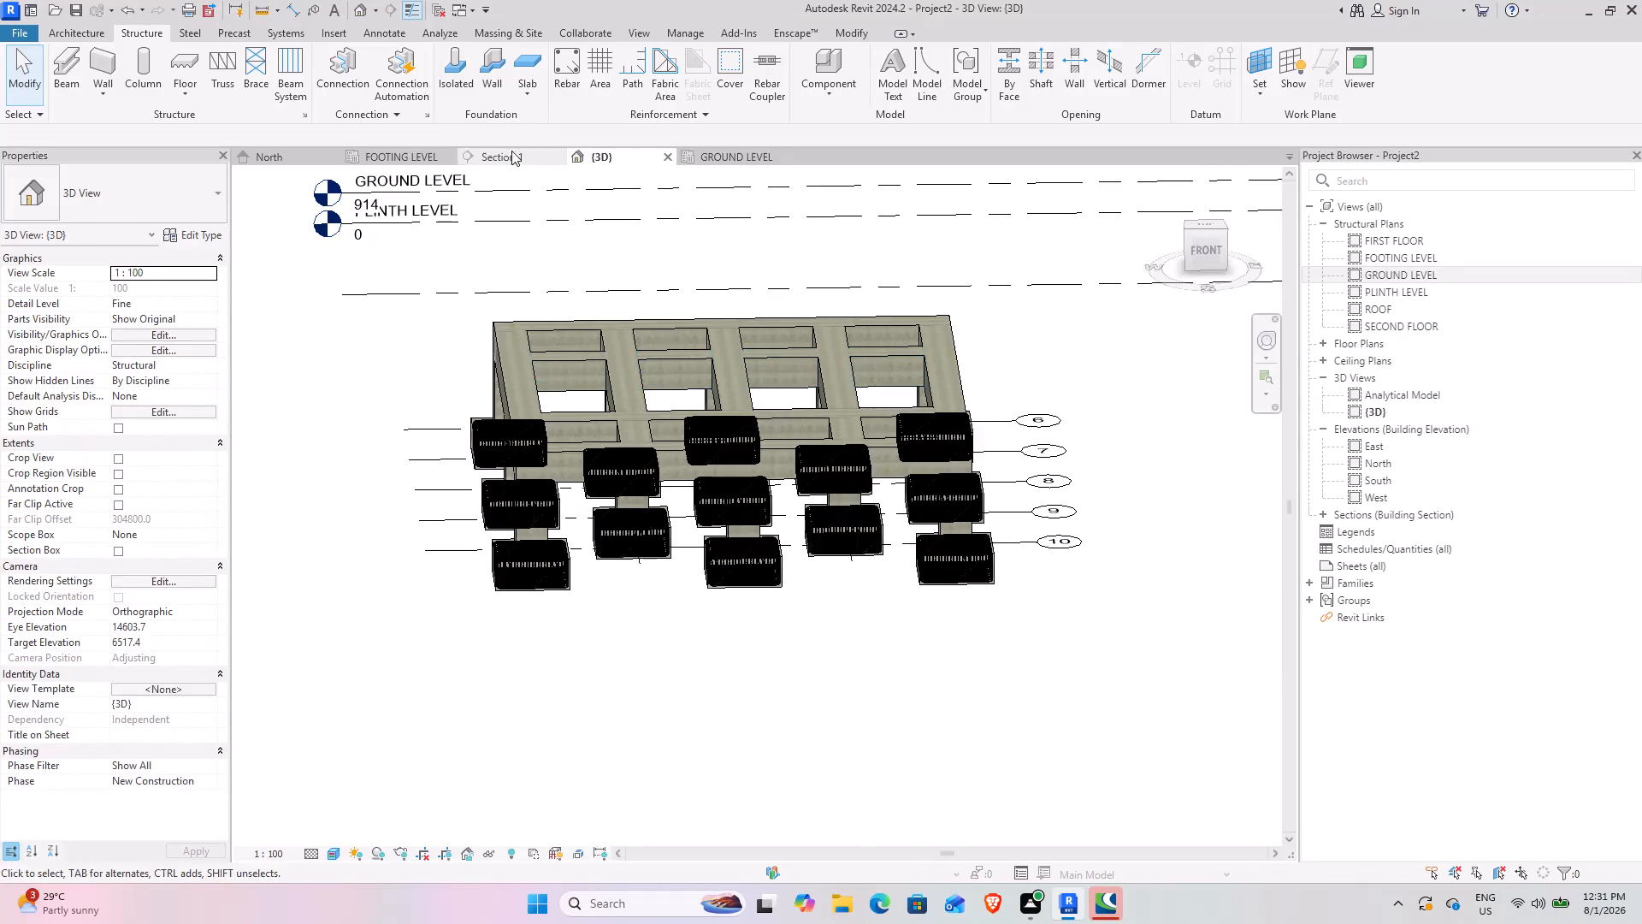
Review the footing reinforcement in Section 1, the 3D model, and the FOOTING LEVEL and GROUND LEVEL plans.
{"action": "left_click", "coordinate": [505, 161]}
{"action": "scroll", "coordinate": [678, 638], "scroll_direction": "down", "scroll_amount": 1}
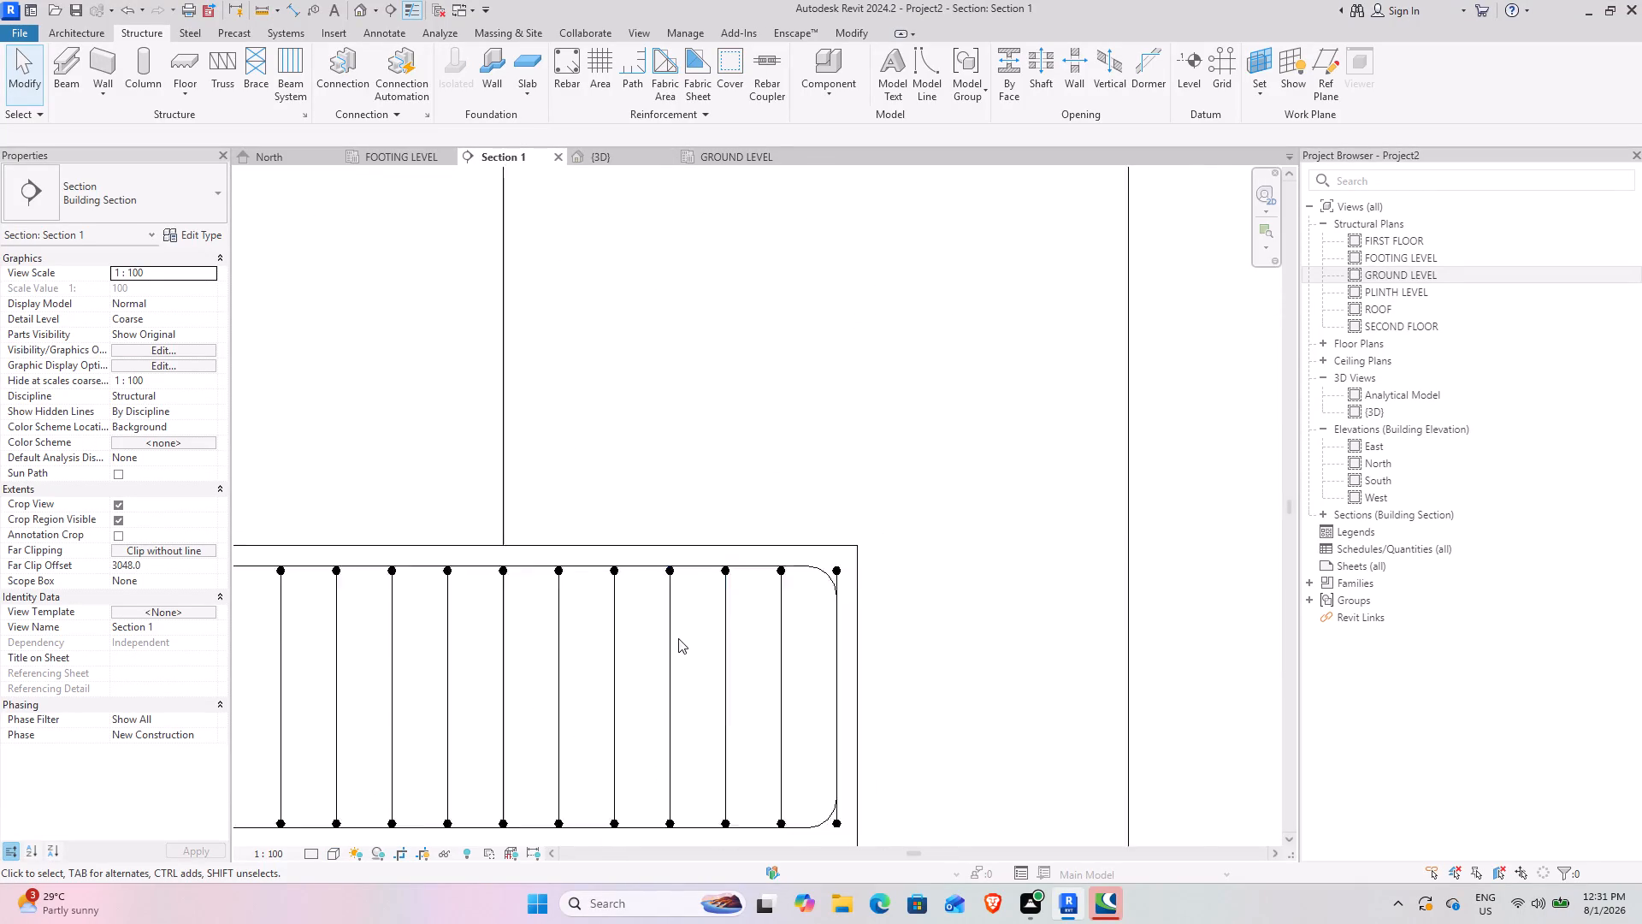
{"action": "scroll", "coordinate": [678, 638], "scroll_direction": "down", "scroll_amount": 11}
{"action": "middle_click_drag", "start_coordinate": [812, 662], "coordinate": [773, 687]}
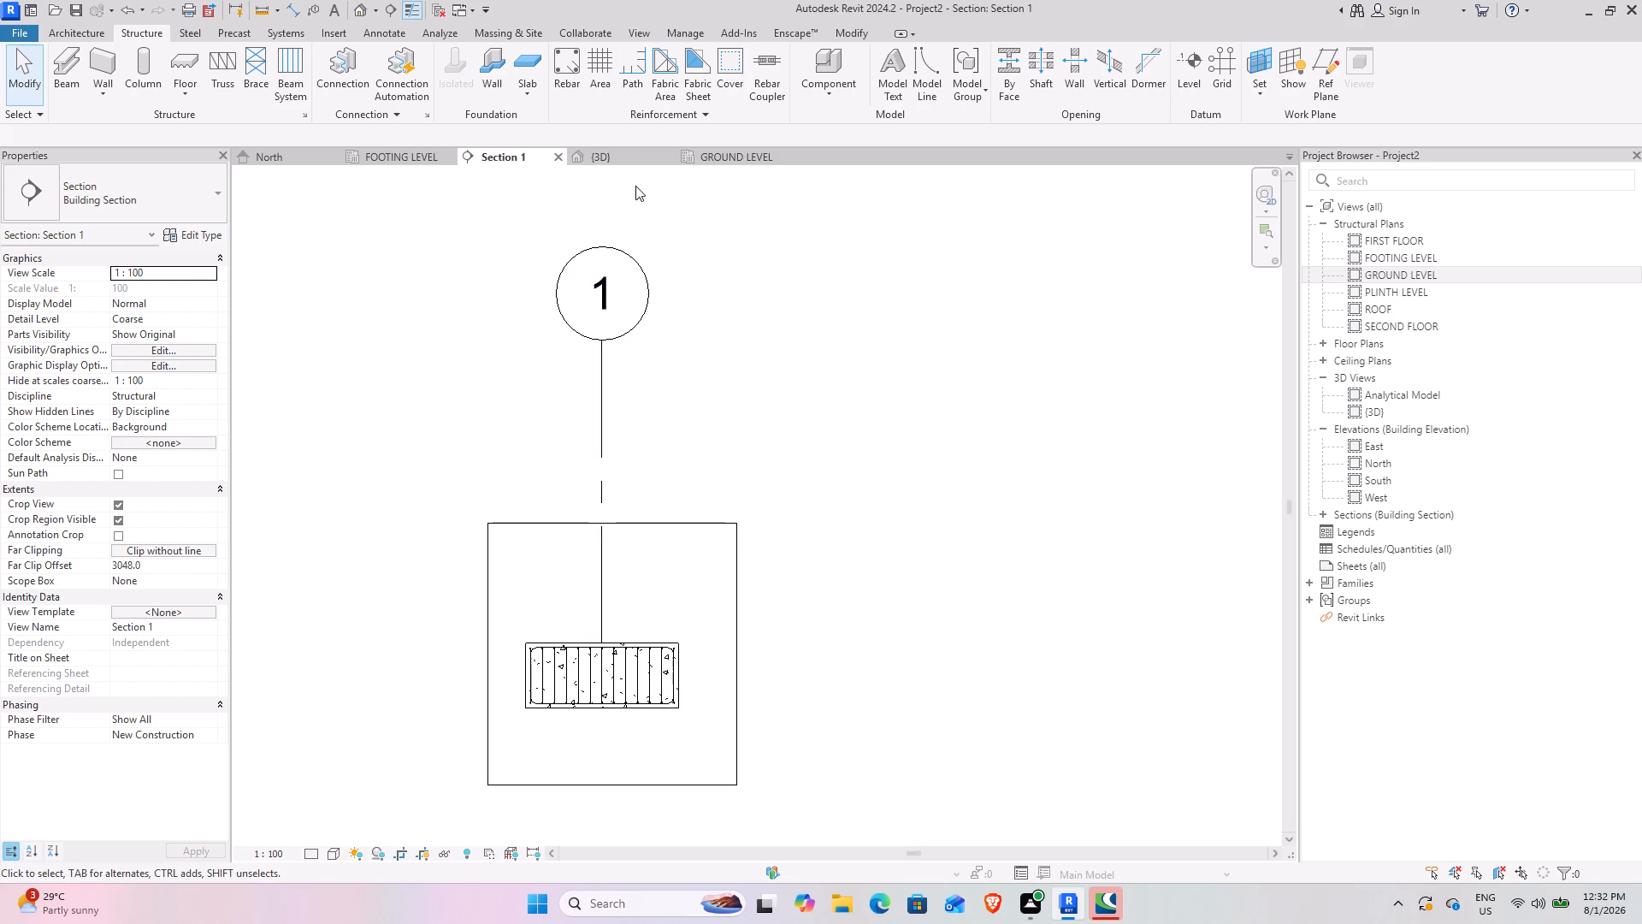
{"action": "left_click", "coordinate": [858, 578]}
{"action": "left_click", "coordinate": [600, 157]}
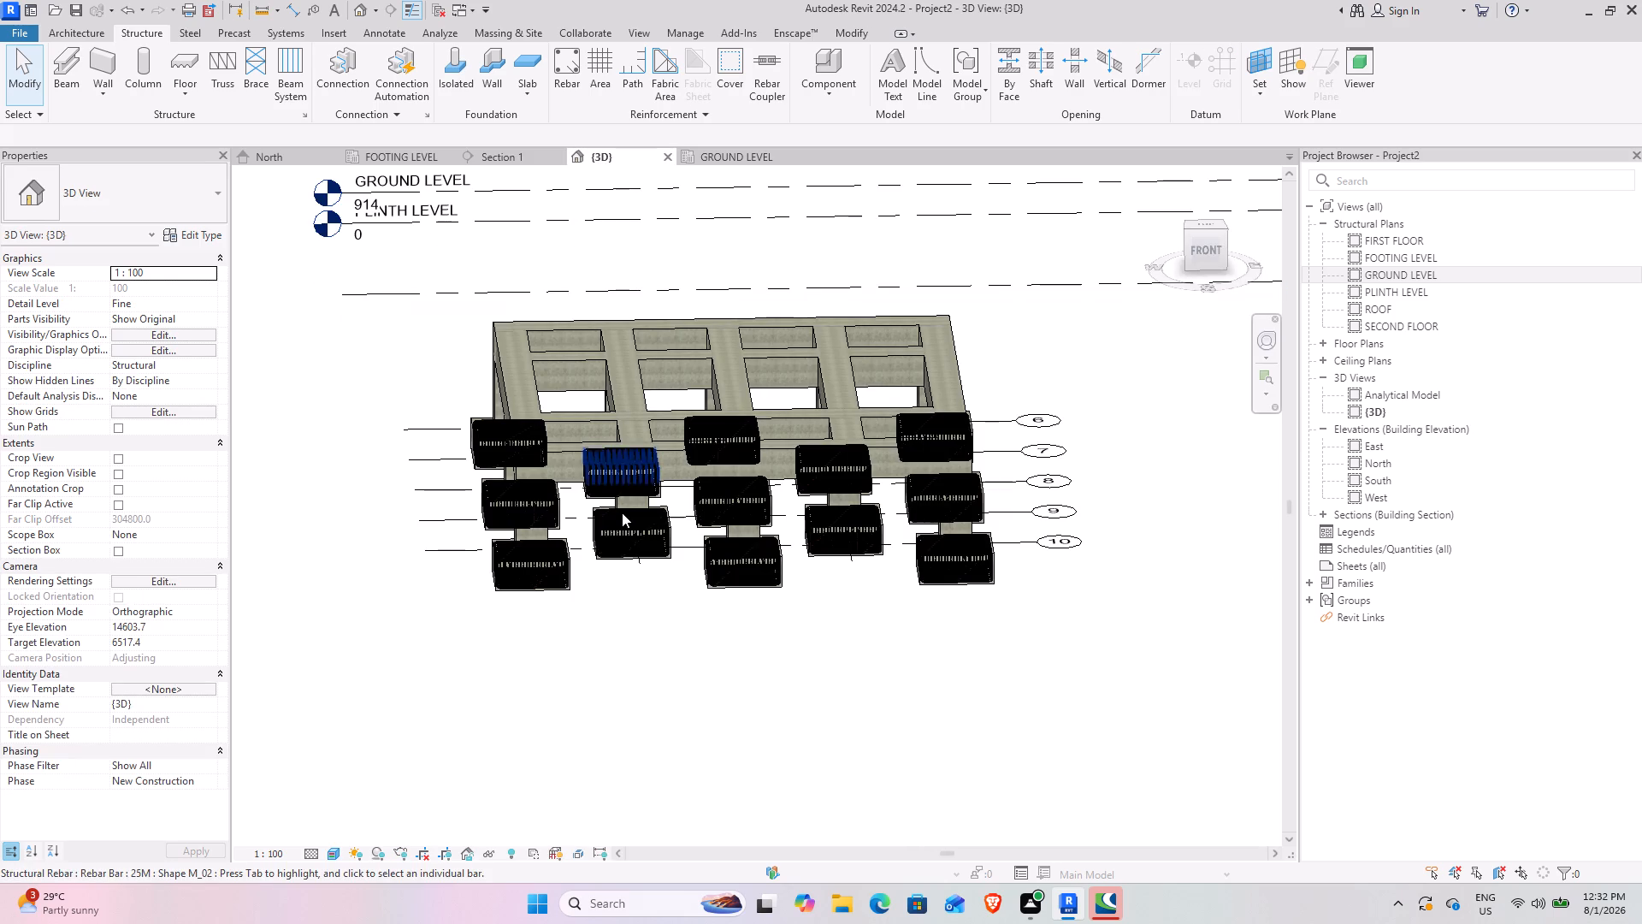
{"action": "left_click", "coordinate": [385, 158]}
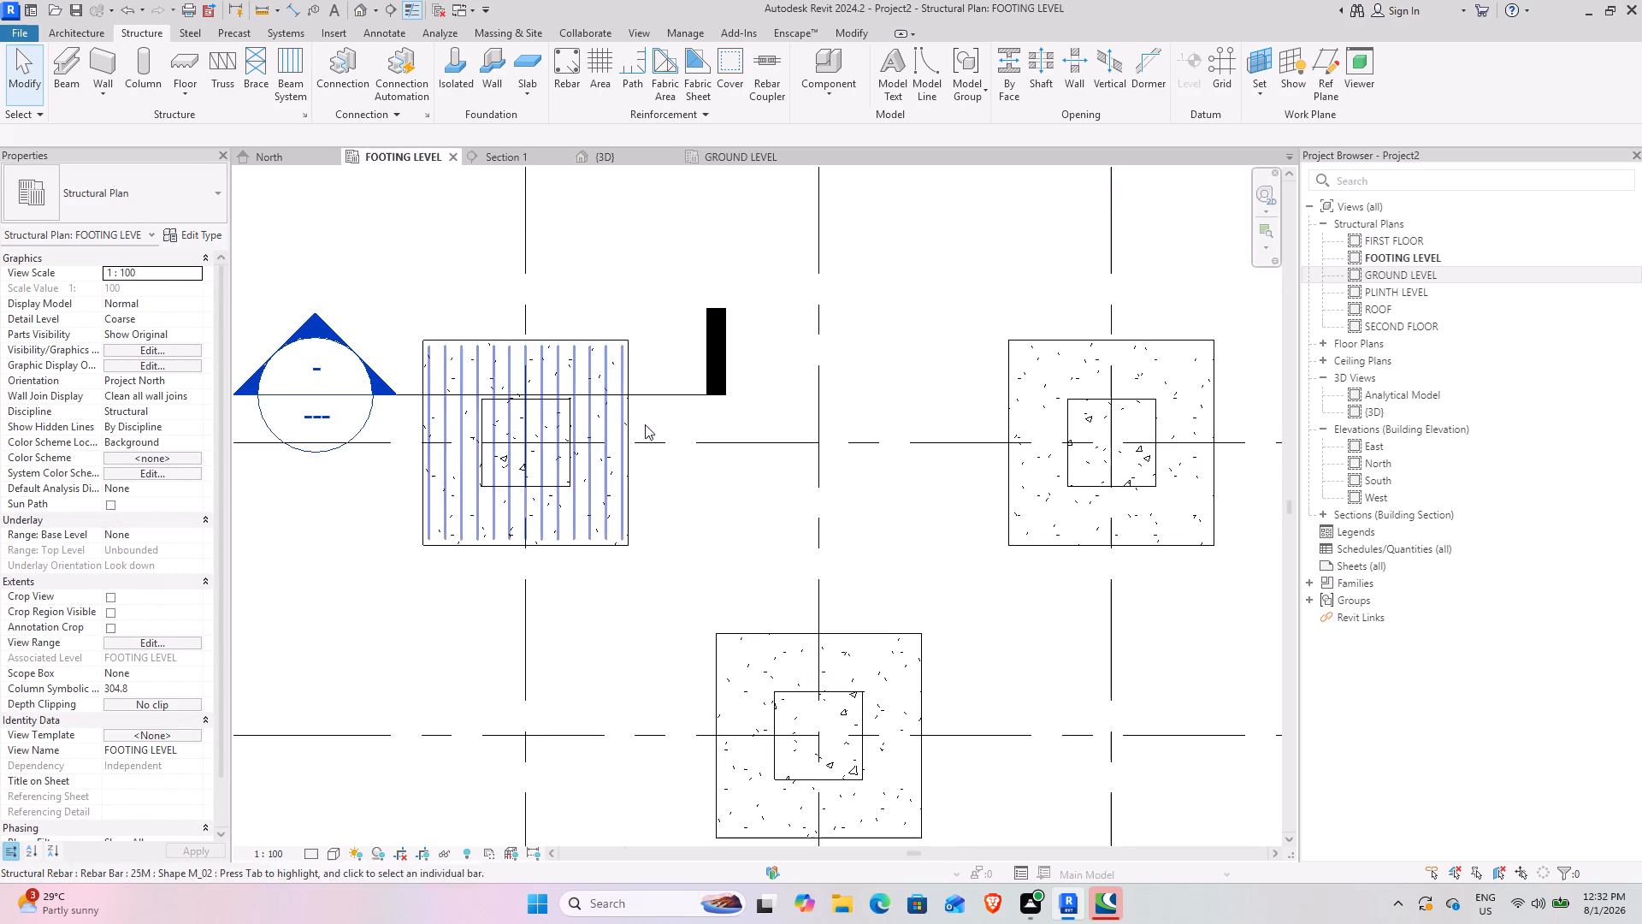
{"action": "scroll", "coordinate": [702, 499], "scroll_direction": "down", "scroll_amount": 9}
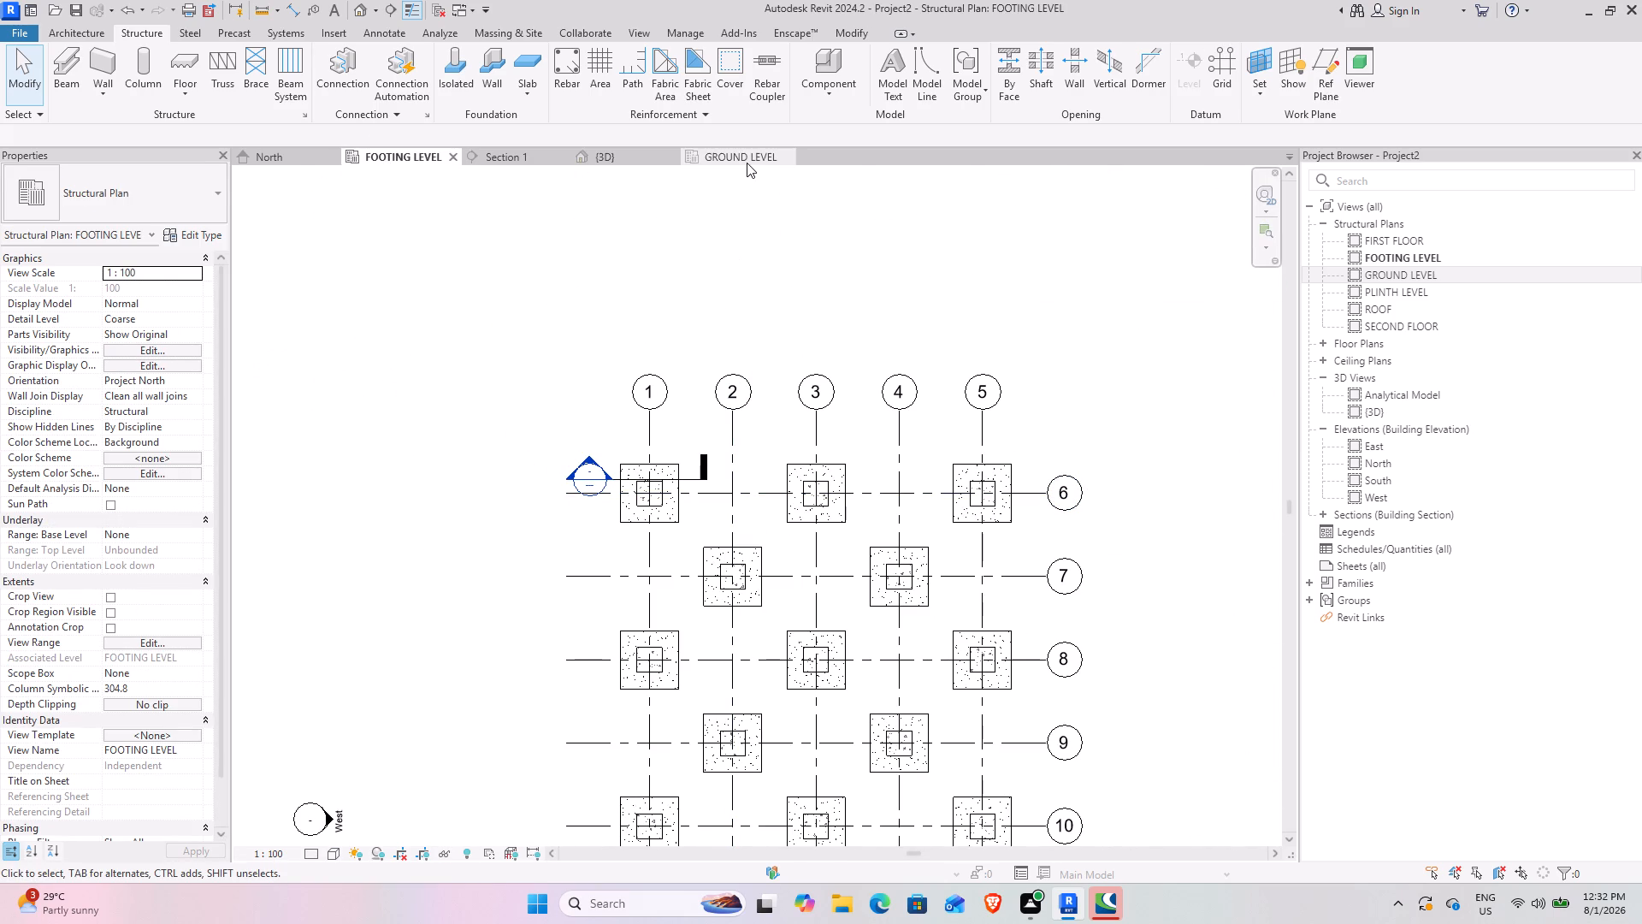
{"action": "left_click", "coordinate": [745, 159]}
{"action": "scroll", "coordinate": [696, 610], "scroll_direction": "down", "scroll_amount": 3}
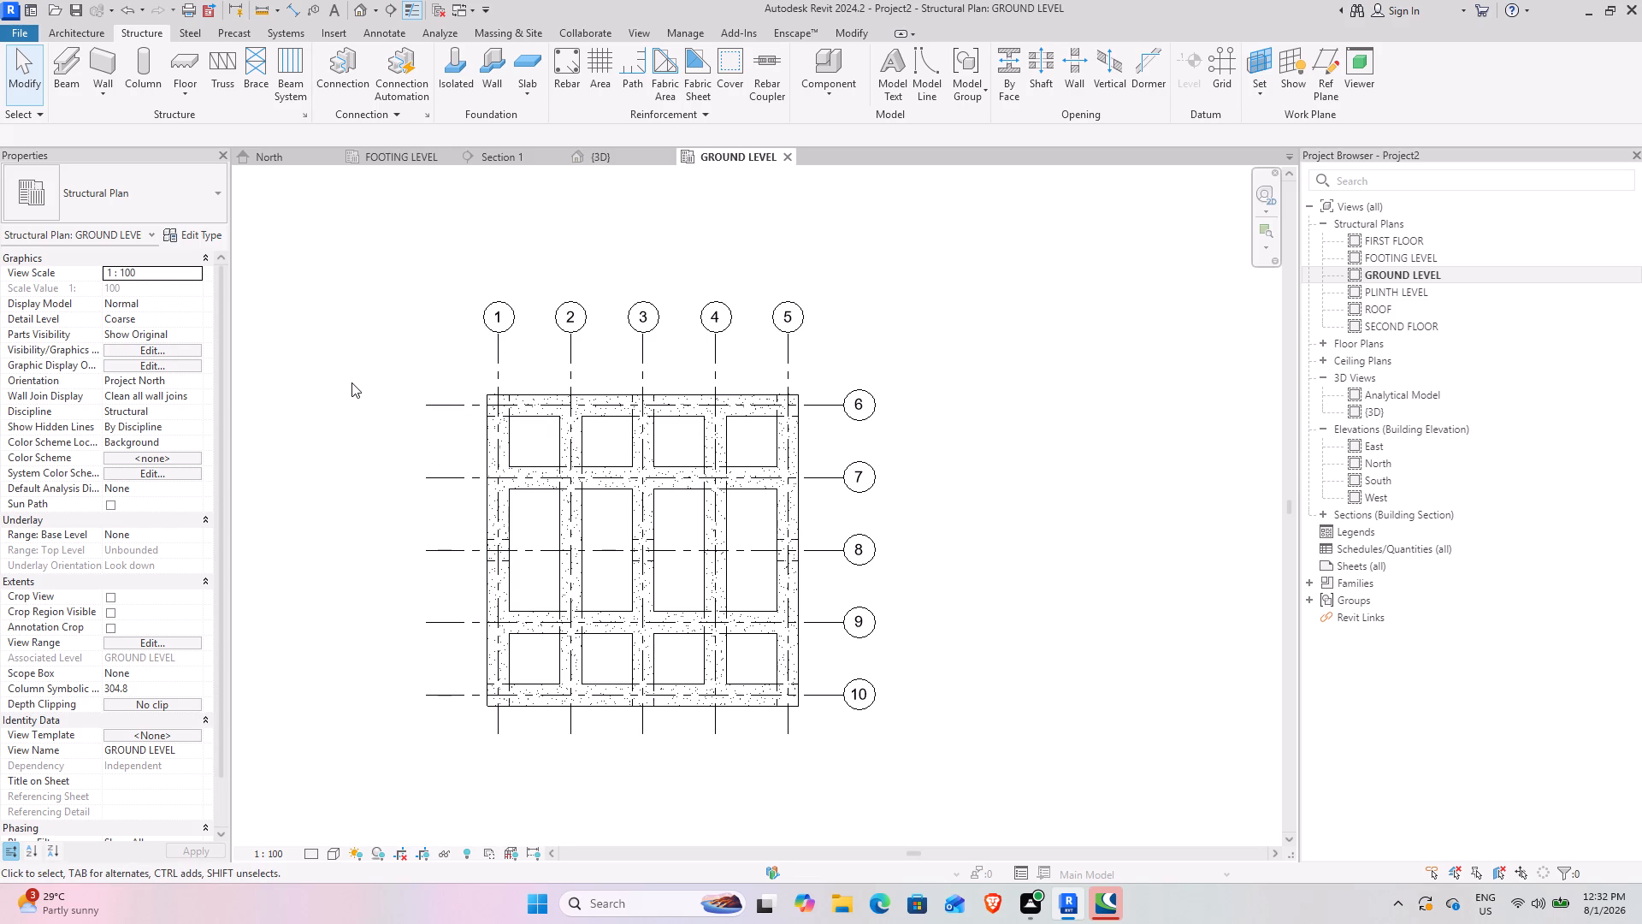
Delete the Section 1 marker, along with its view, at the grid 1/6 footing in the FOOTING LEVEL plan.
{"action": "left_click", "coordinate": [397, 154]}
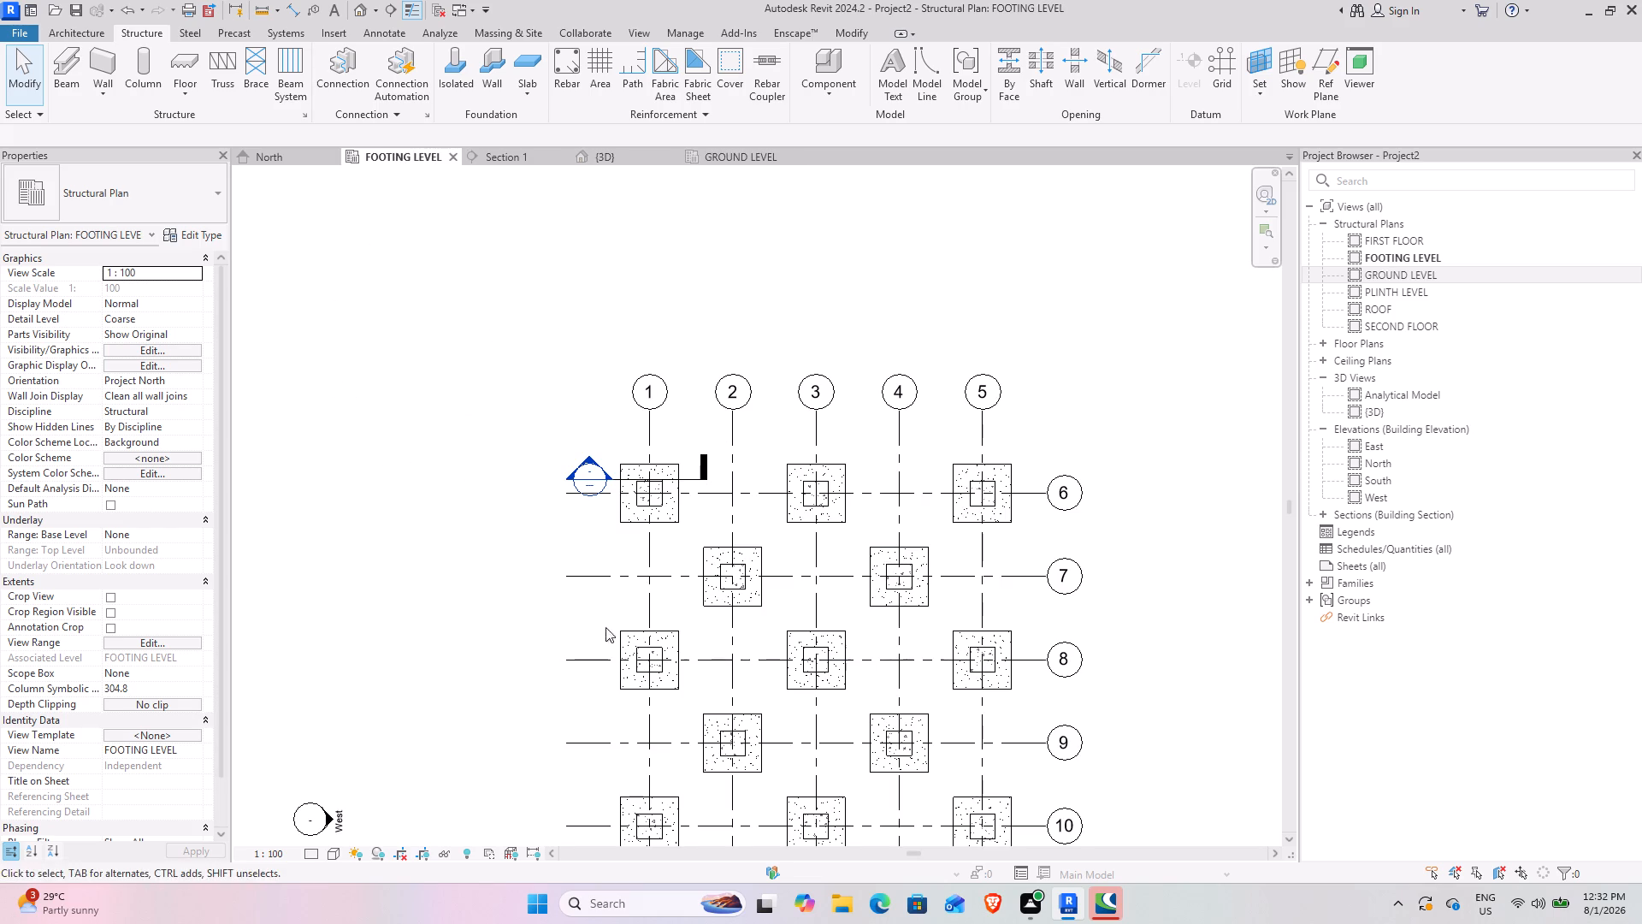
{"action": "left_click", "coordinate": [703, 480]}
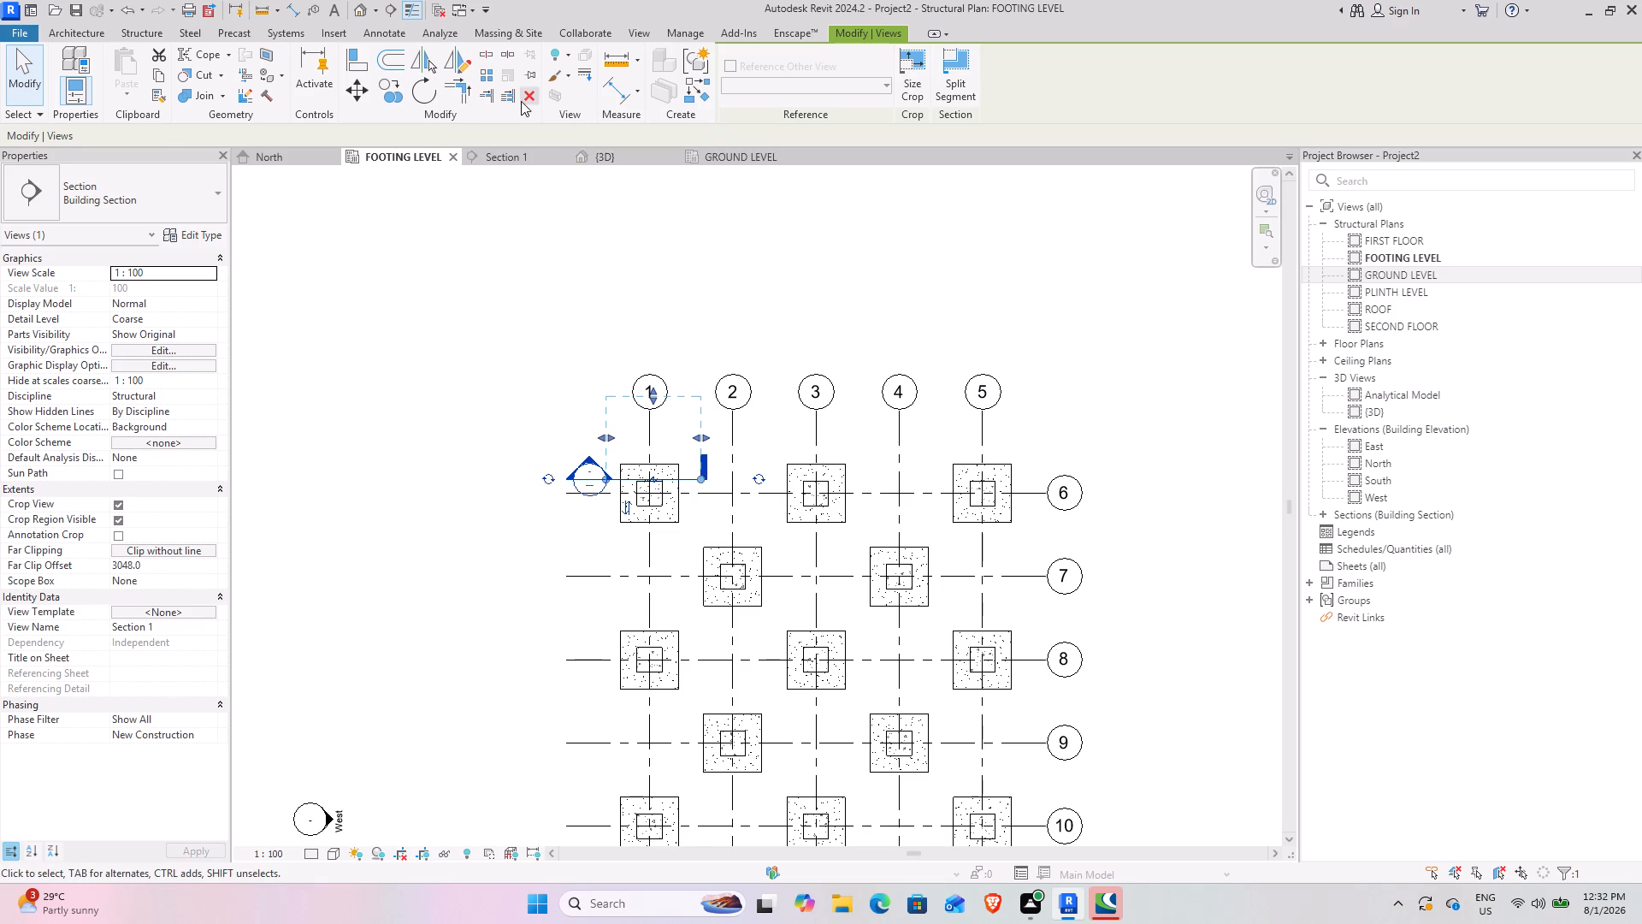
{"action": "left_click", "coordinate": [521, 101]}
{"action": "left_click", "coordinate": [888, 507]}
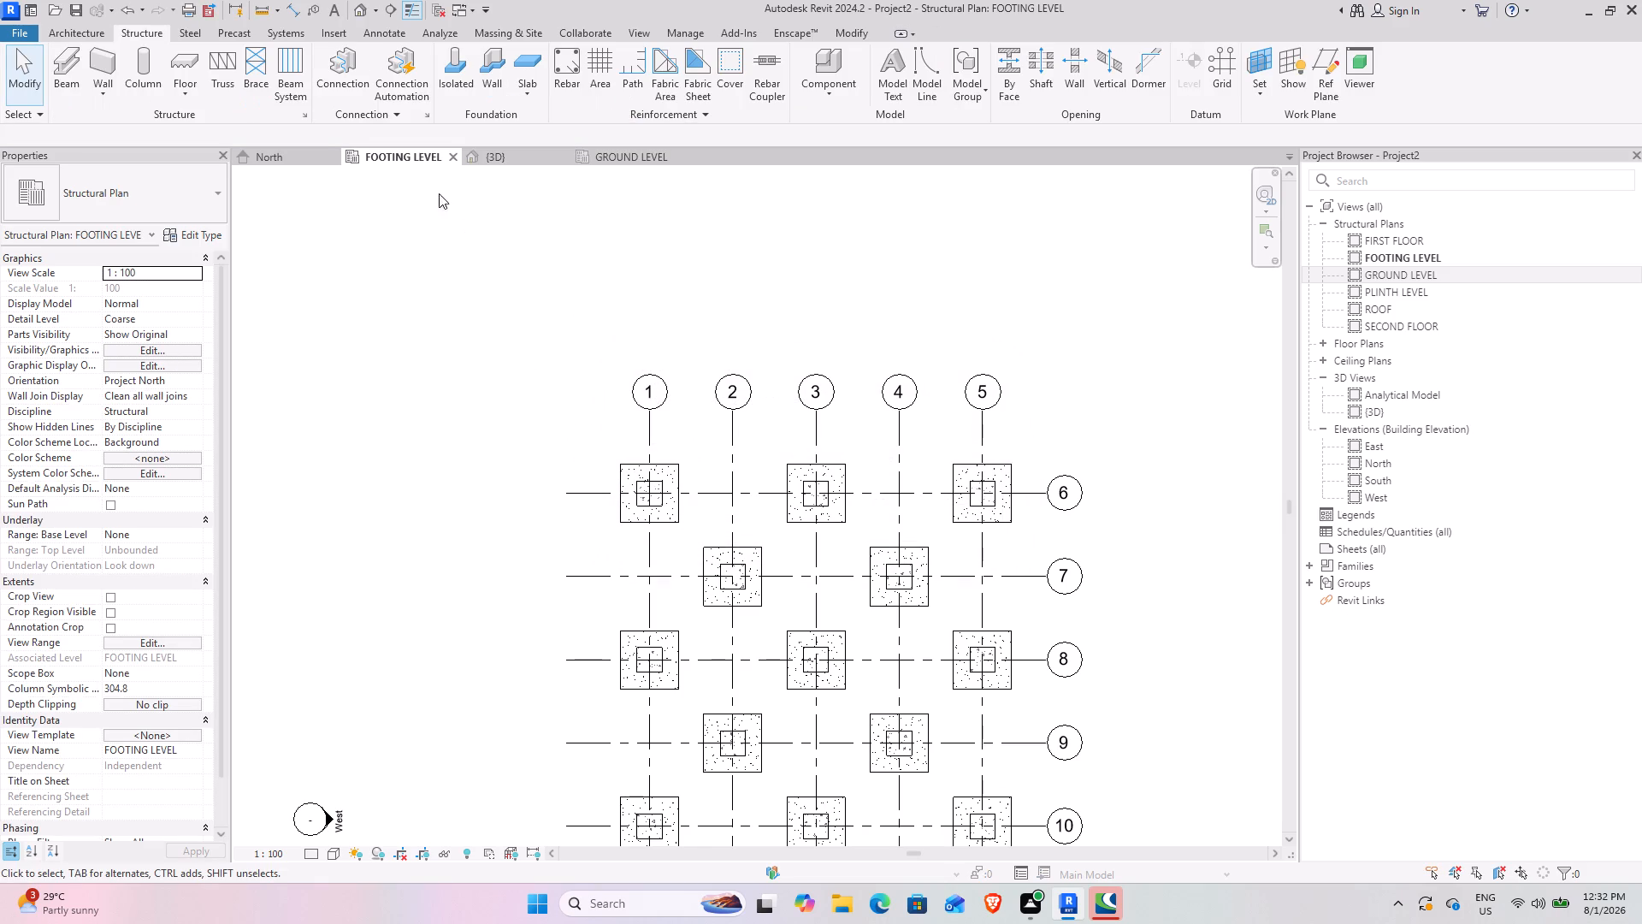
Open the GROUND LEVEL structural plan at the beams around grids 1 to 5 and 6 to 9.
{"action": "left_click", "coordinate": [600, 154]}
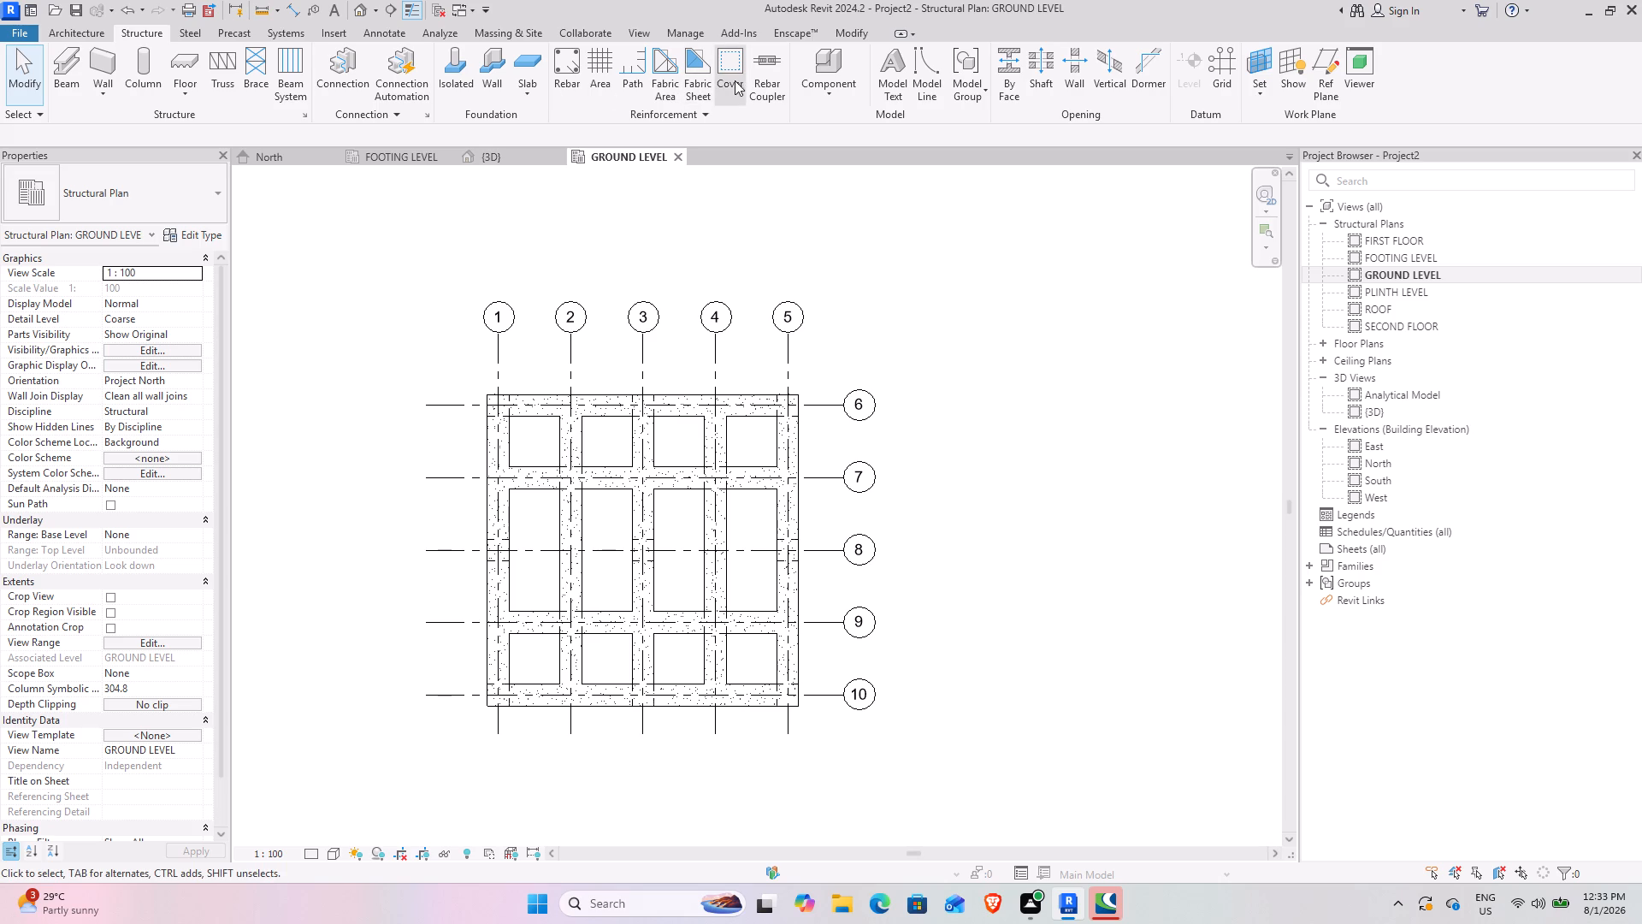
{"action": "scroll", "coordinate": [483, 335], "scroll_direction": "up", "scroll_amount": 2}
{"action": "scroll", "coordinate": [465, 515], "scroll_direction": "up", "scroll_amount": 3}
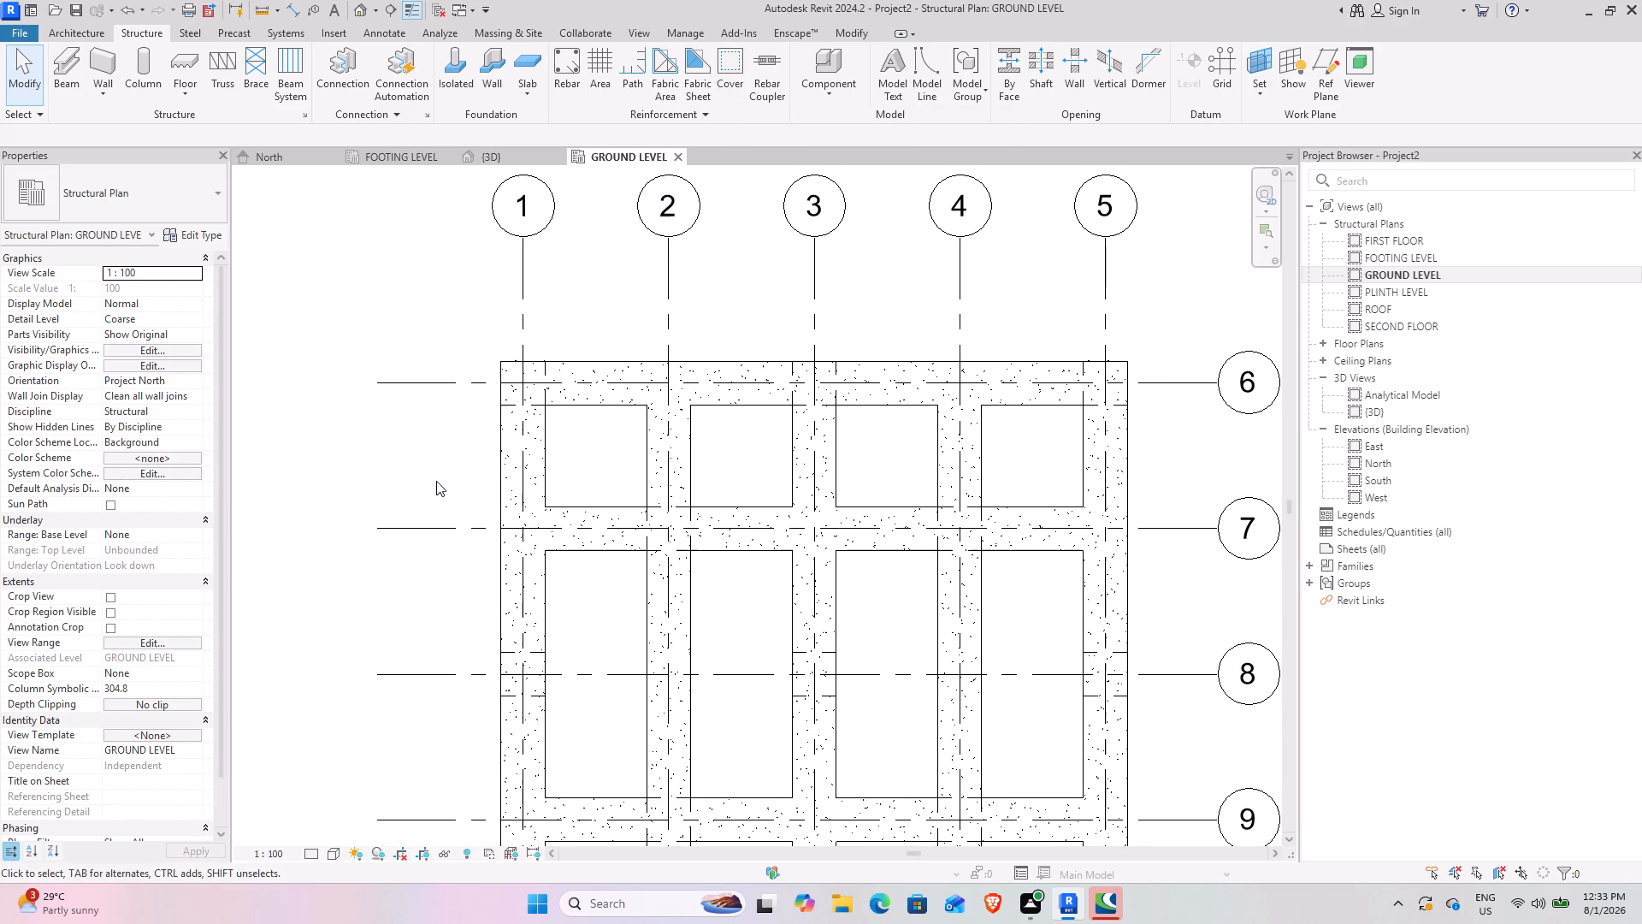
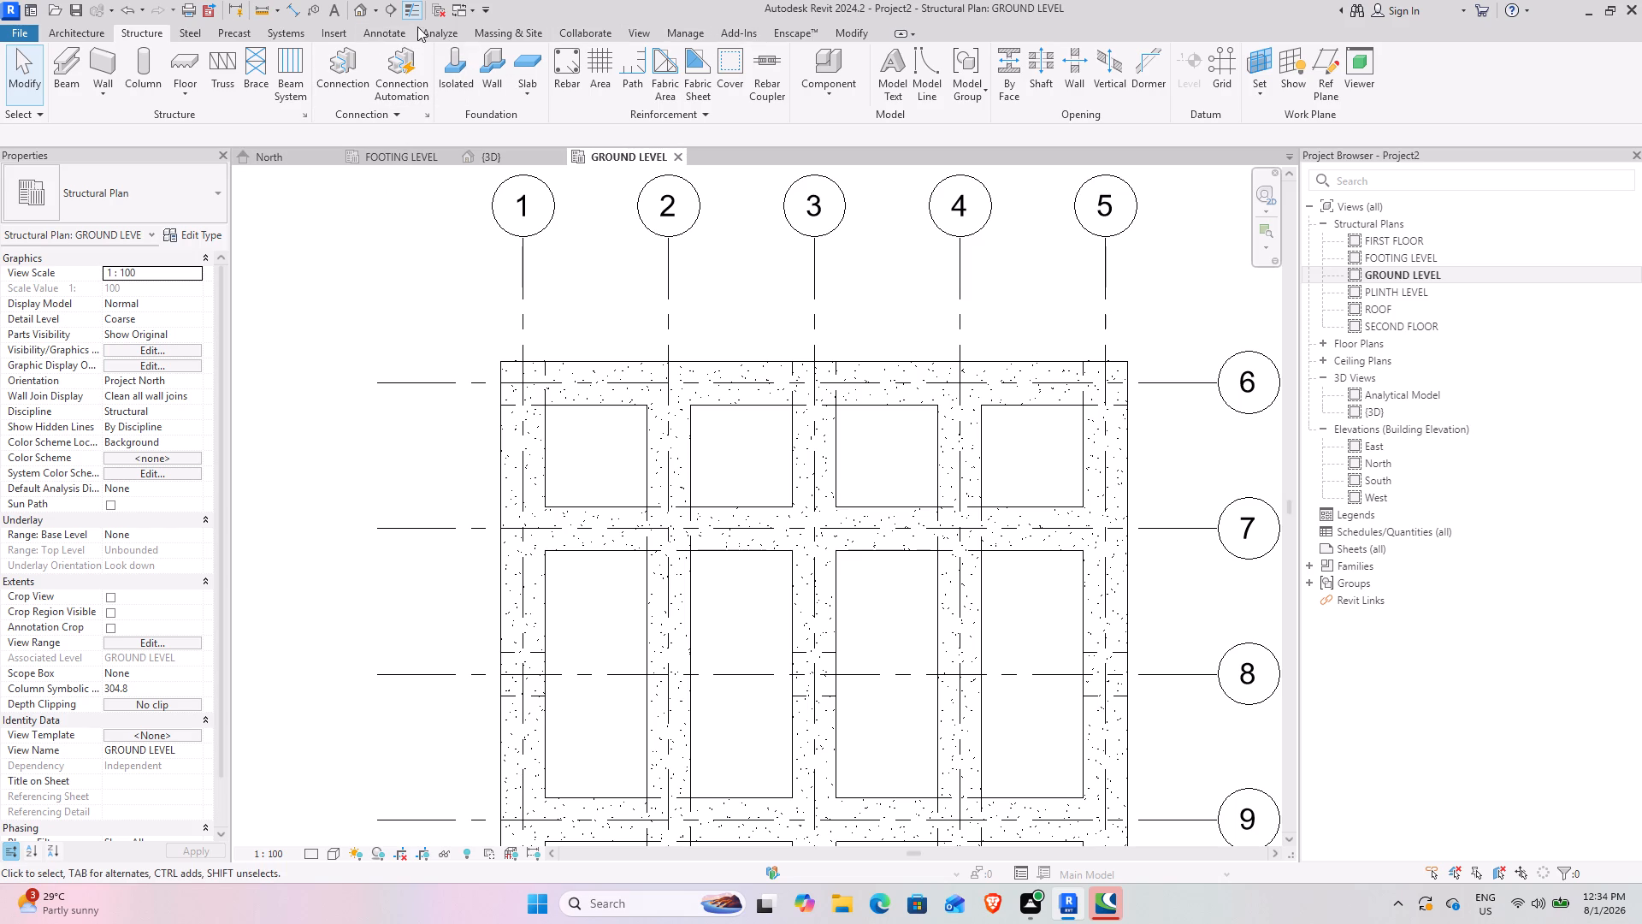
Draw a short horizontal building section through the grid 1/6 corner in the PLINTH LEVEL plan and open its section view.
{"action": "left_click", "coordinate": [382, 5]}
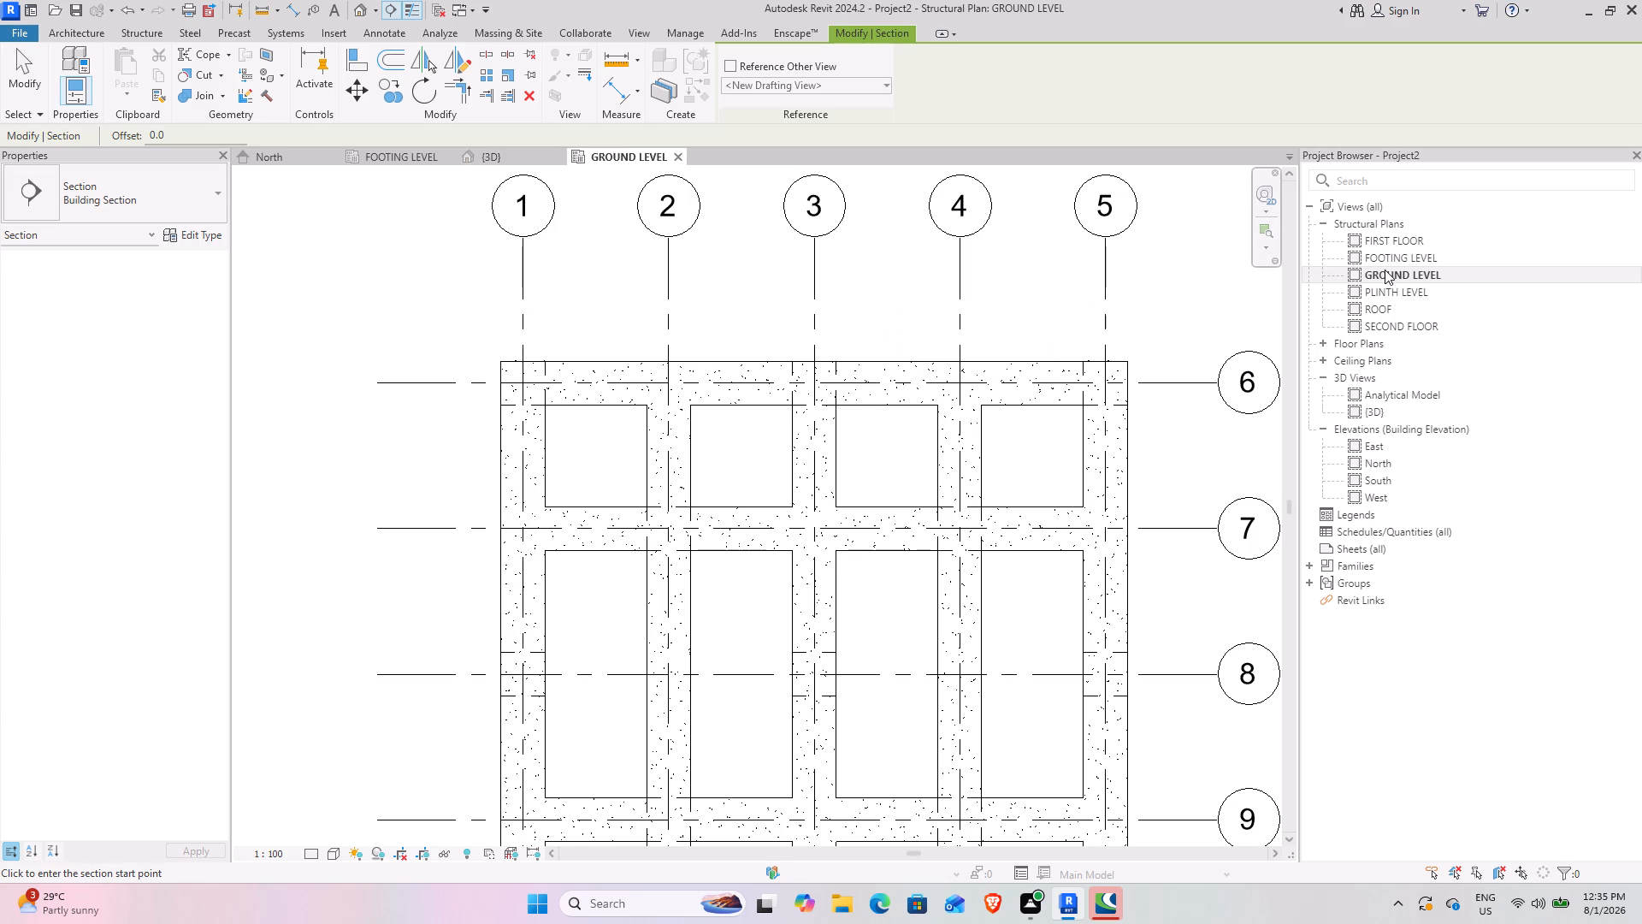
{"action": "double_click", "coordinate": [1403, 293]}
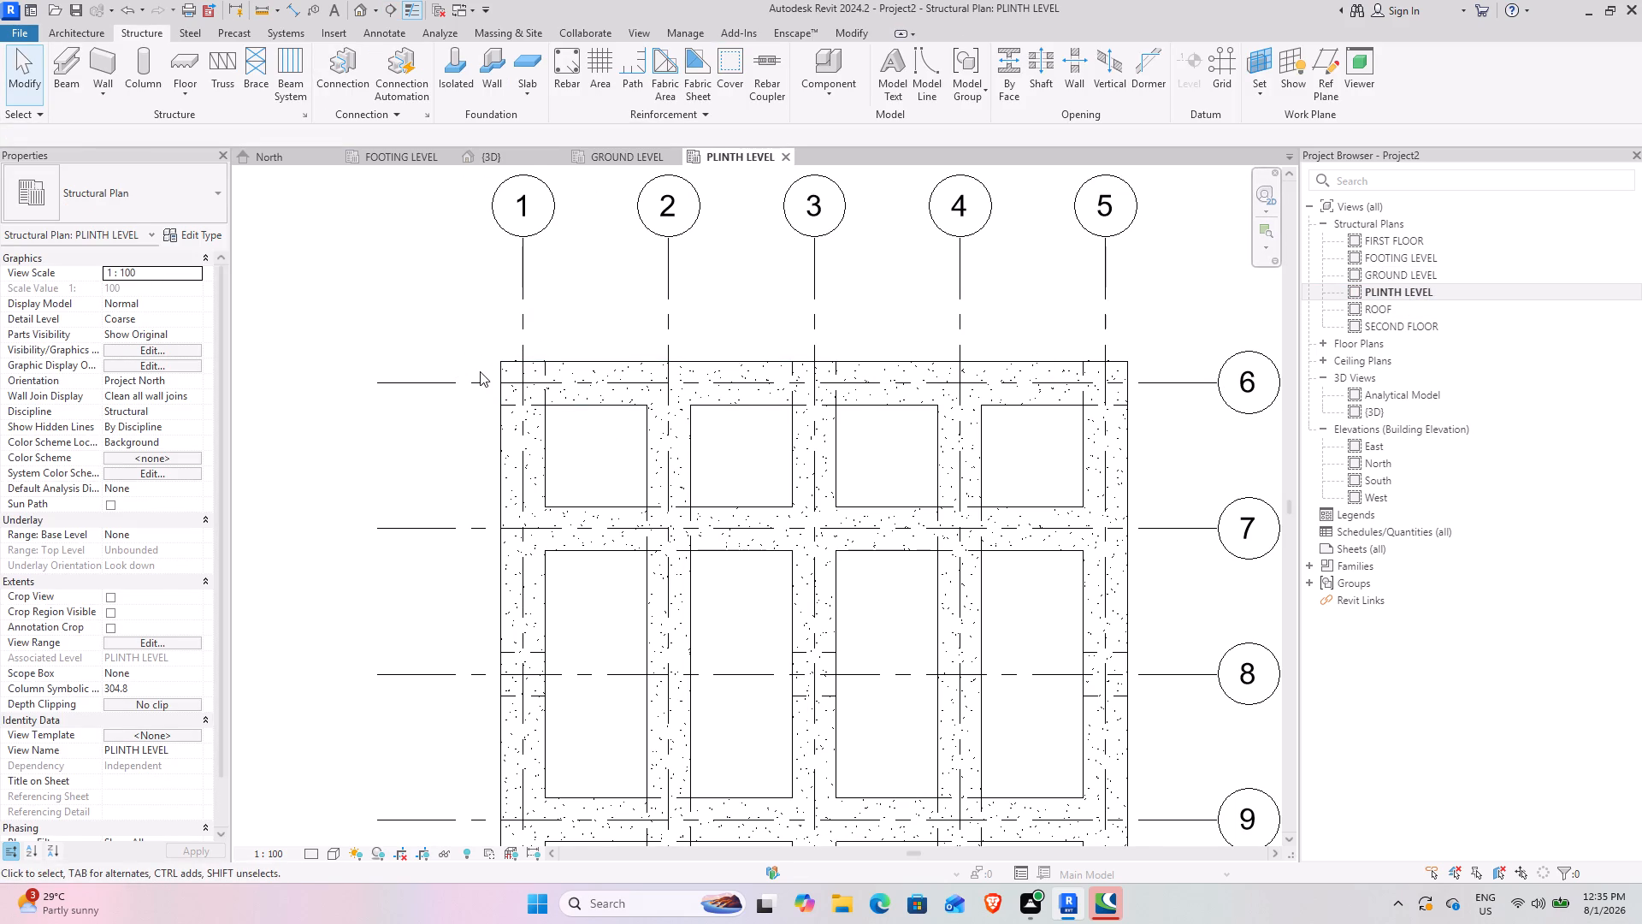
{"action": "left_click", "coordinate": [399, 1]}
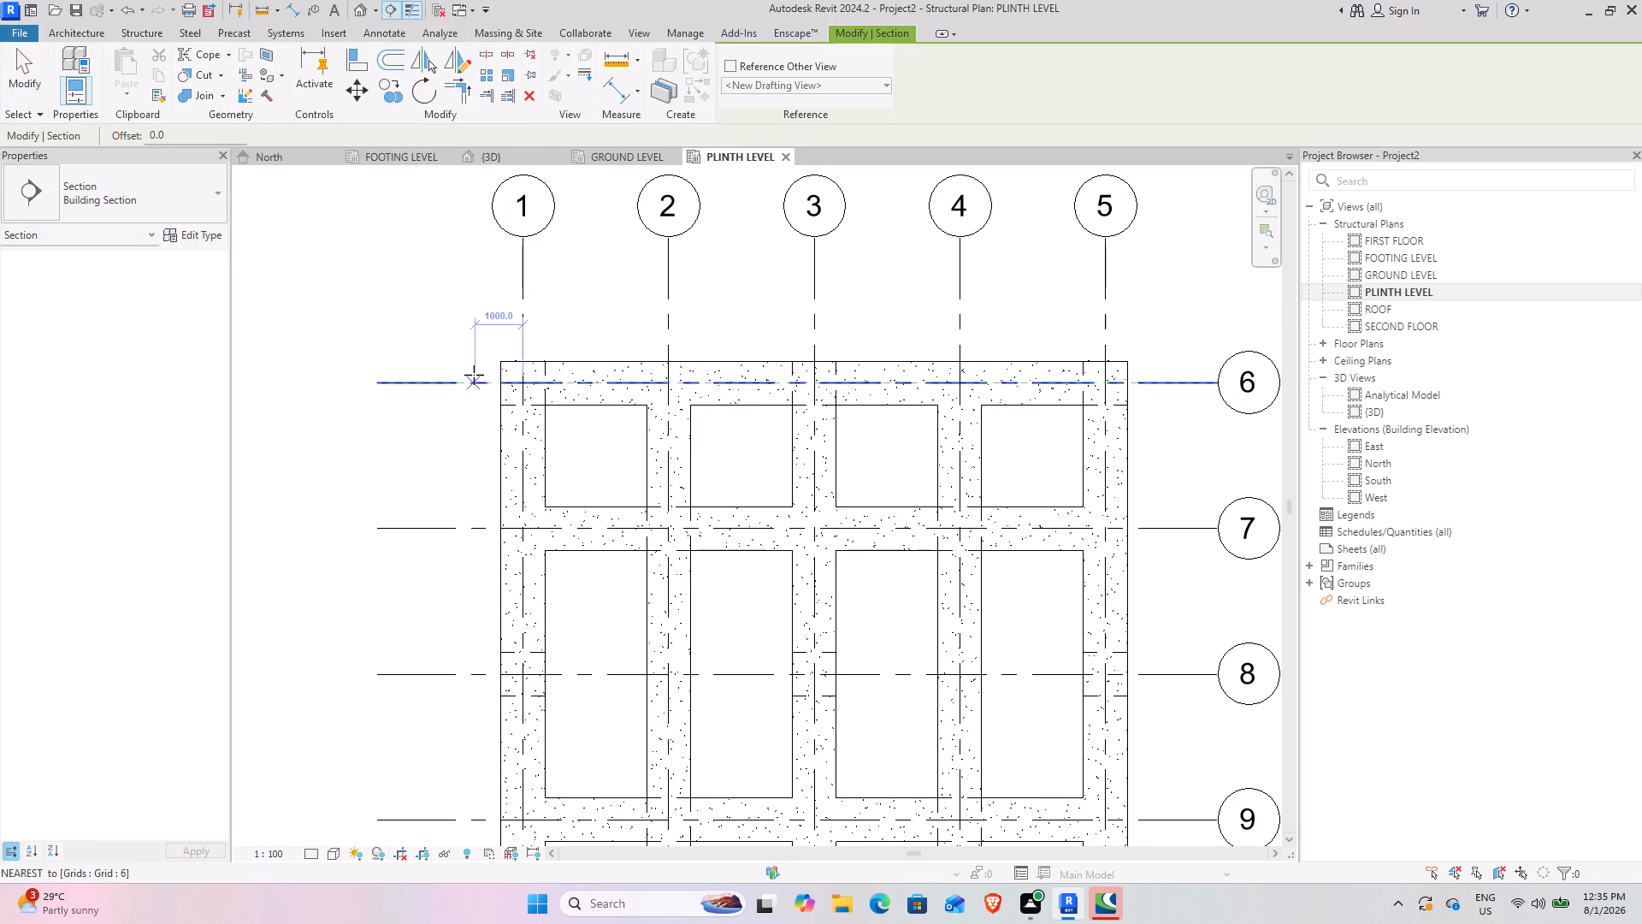
{"action": "left_click", "coordinate": [480, 368]}
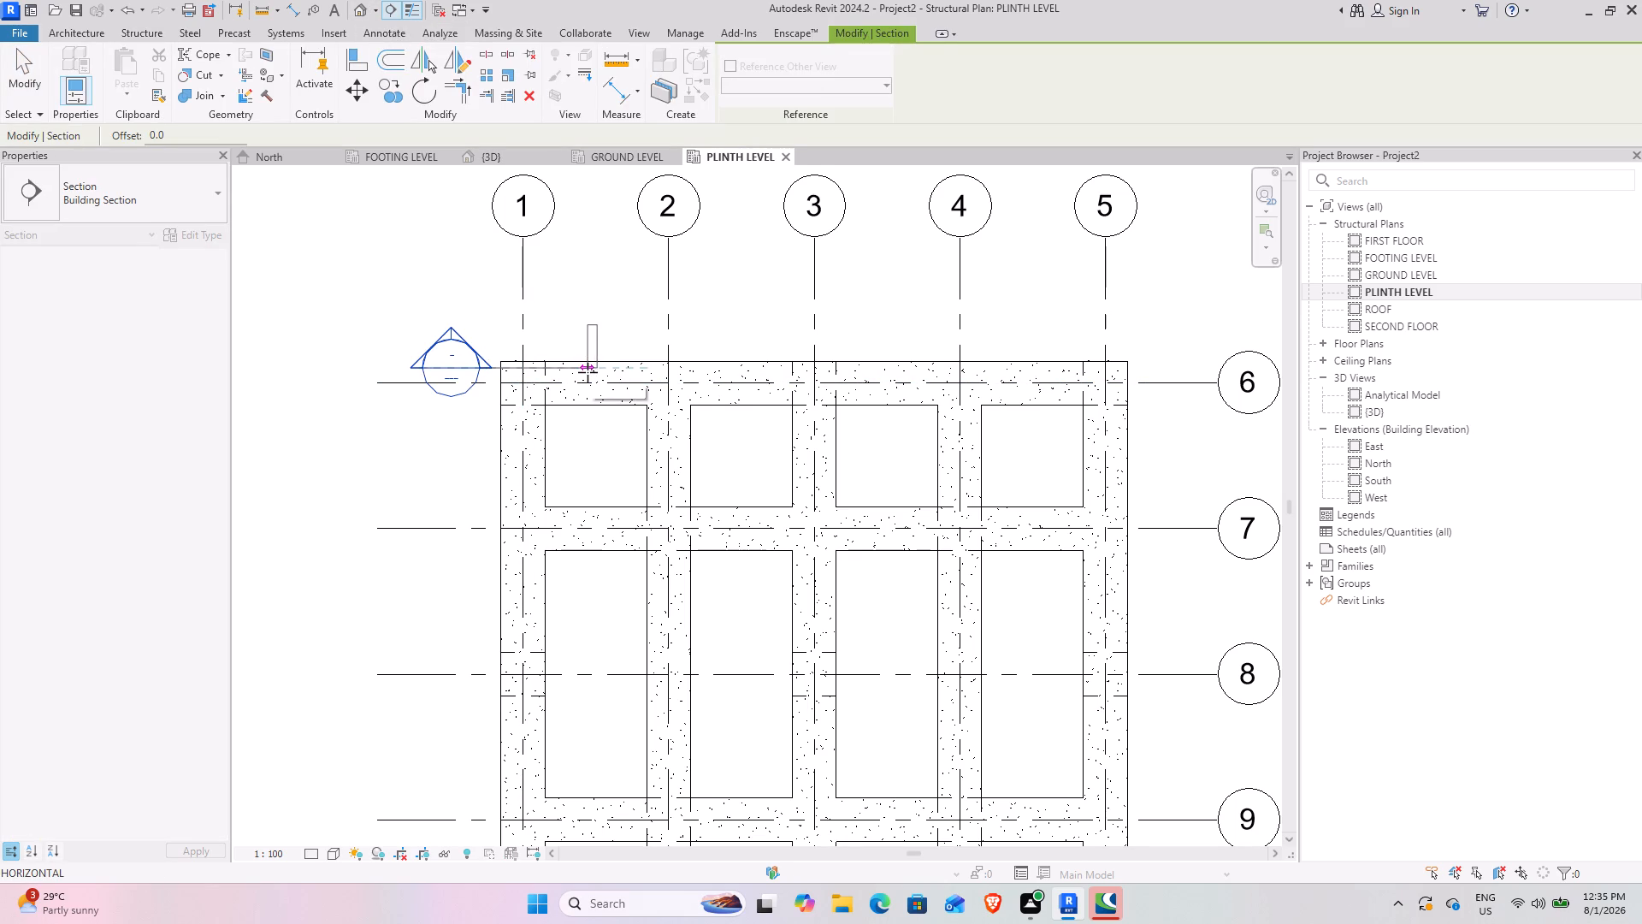
{"action": "left_click", "coordinate": [588, 372]}
{"action": "right_click", "coordinate": [460, 338]}
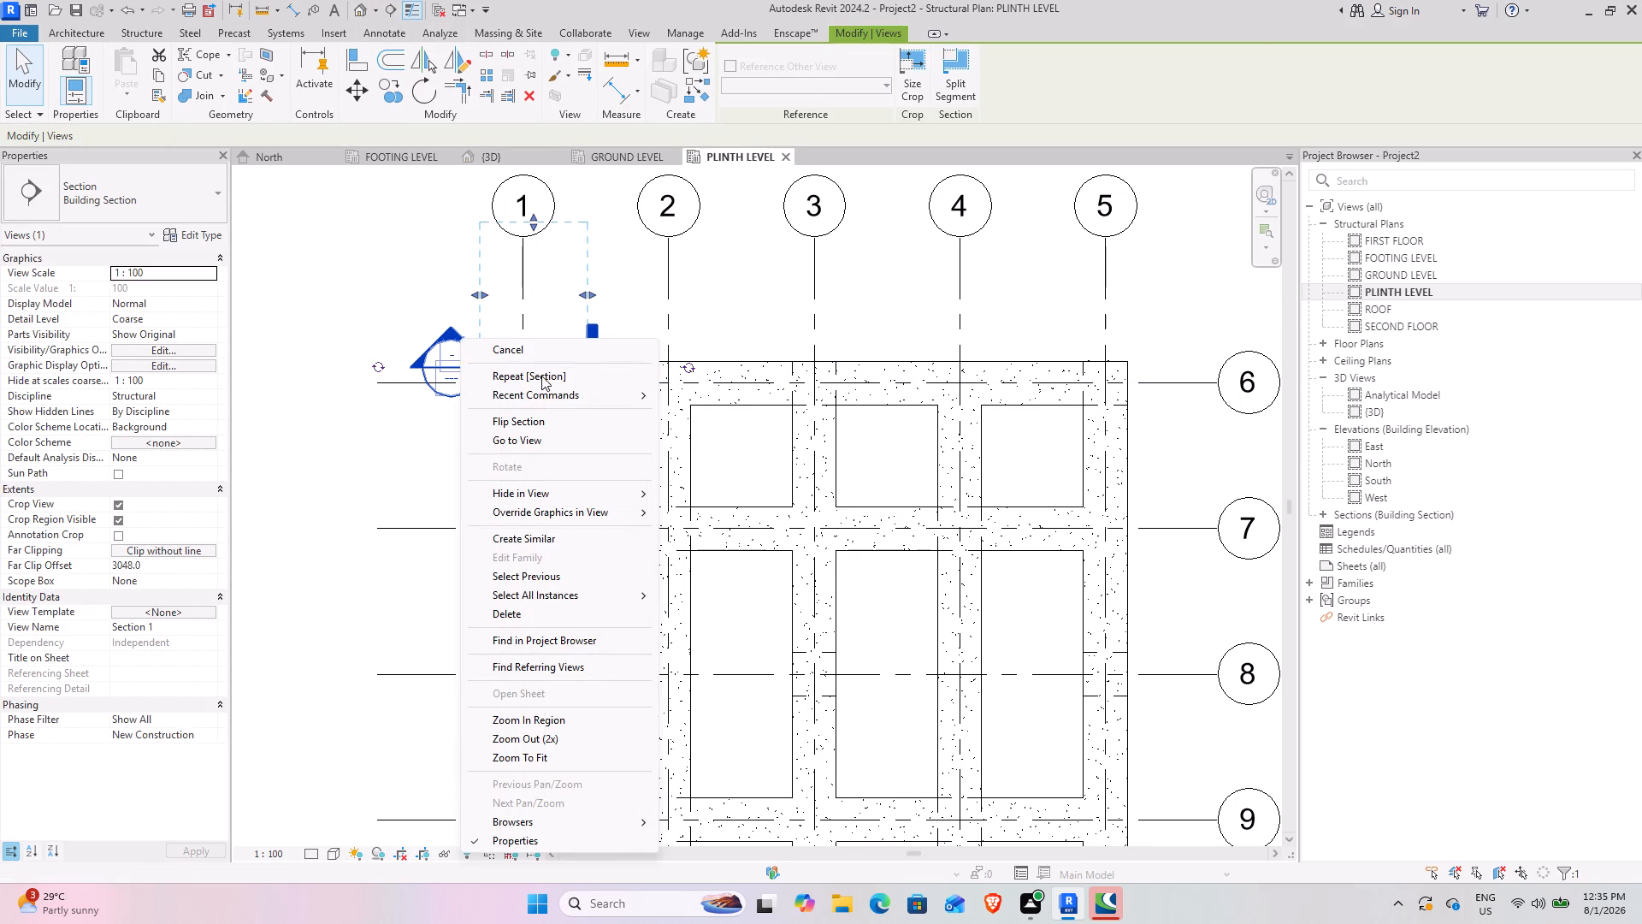
{"action": "left_click", "coordinate": [558, 432]}
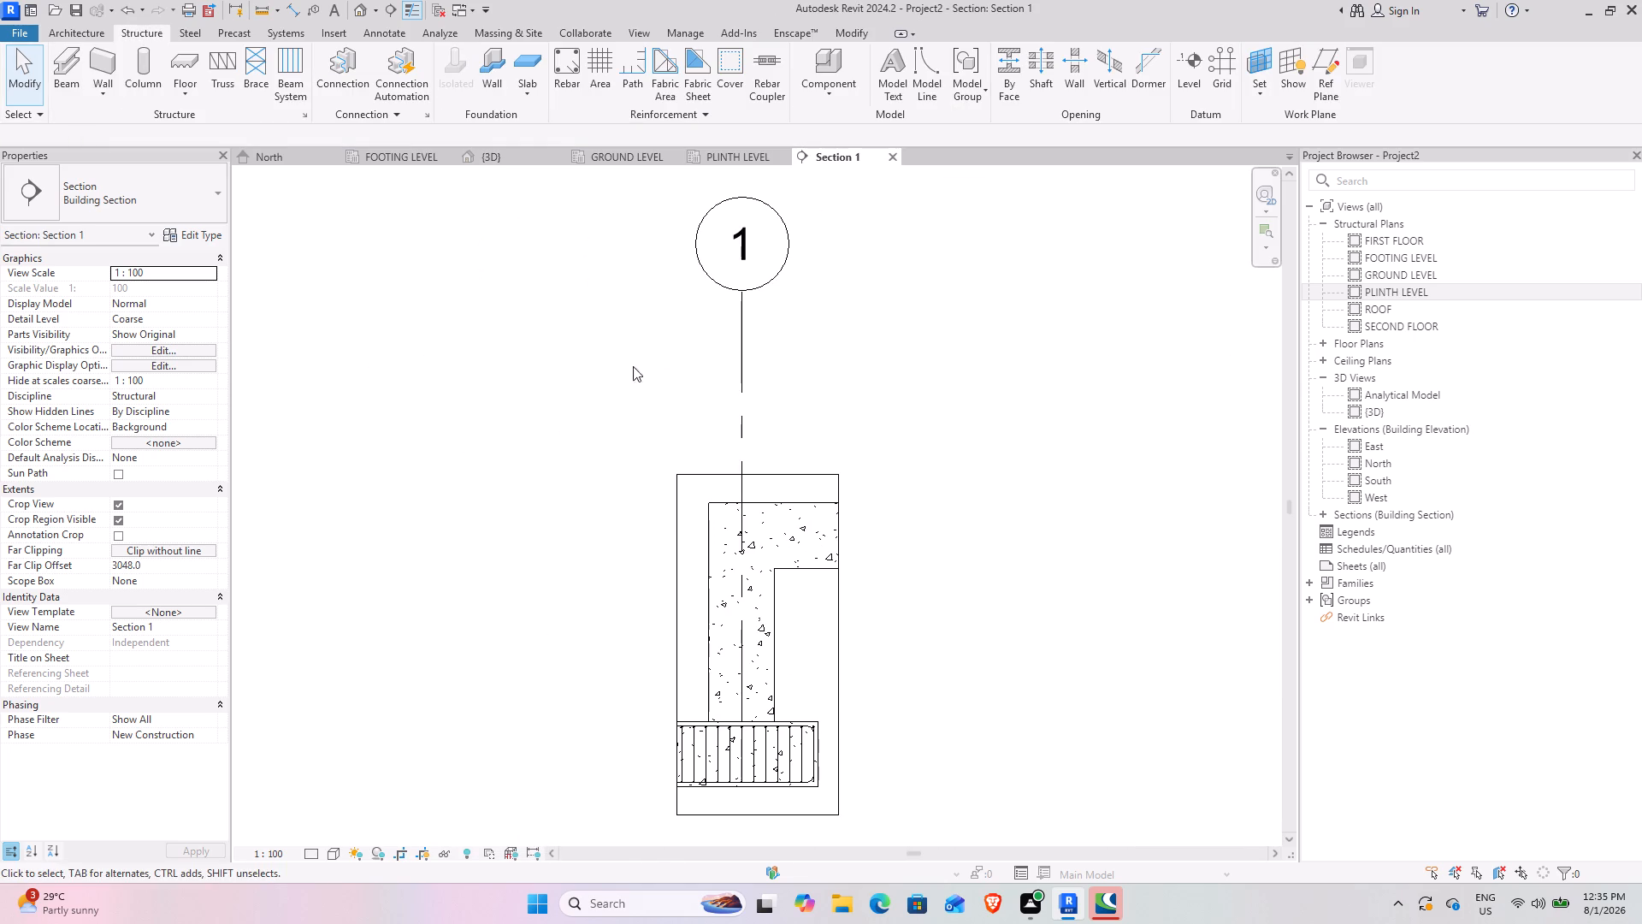
Temporarily hide the 3'X2' beam above the column and the rectangular footing below it in Section 1.
{"action": "scroll", "coordinate": [746, 690], "scroll_direction": "up", "scroll_amount": 5}
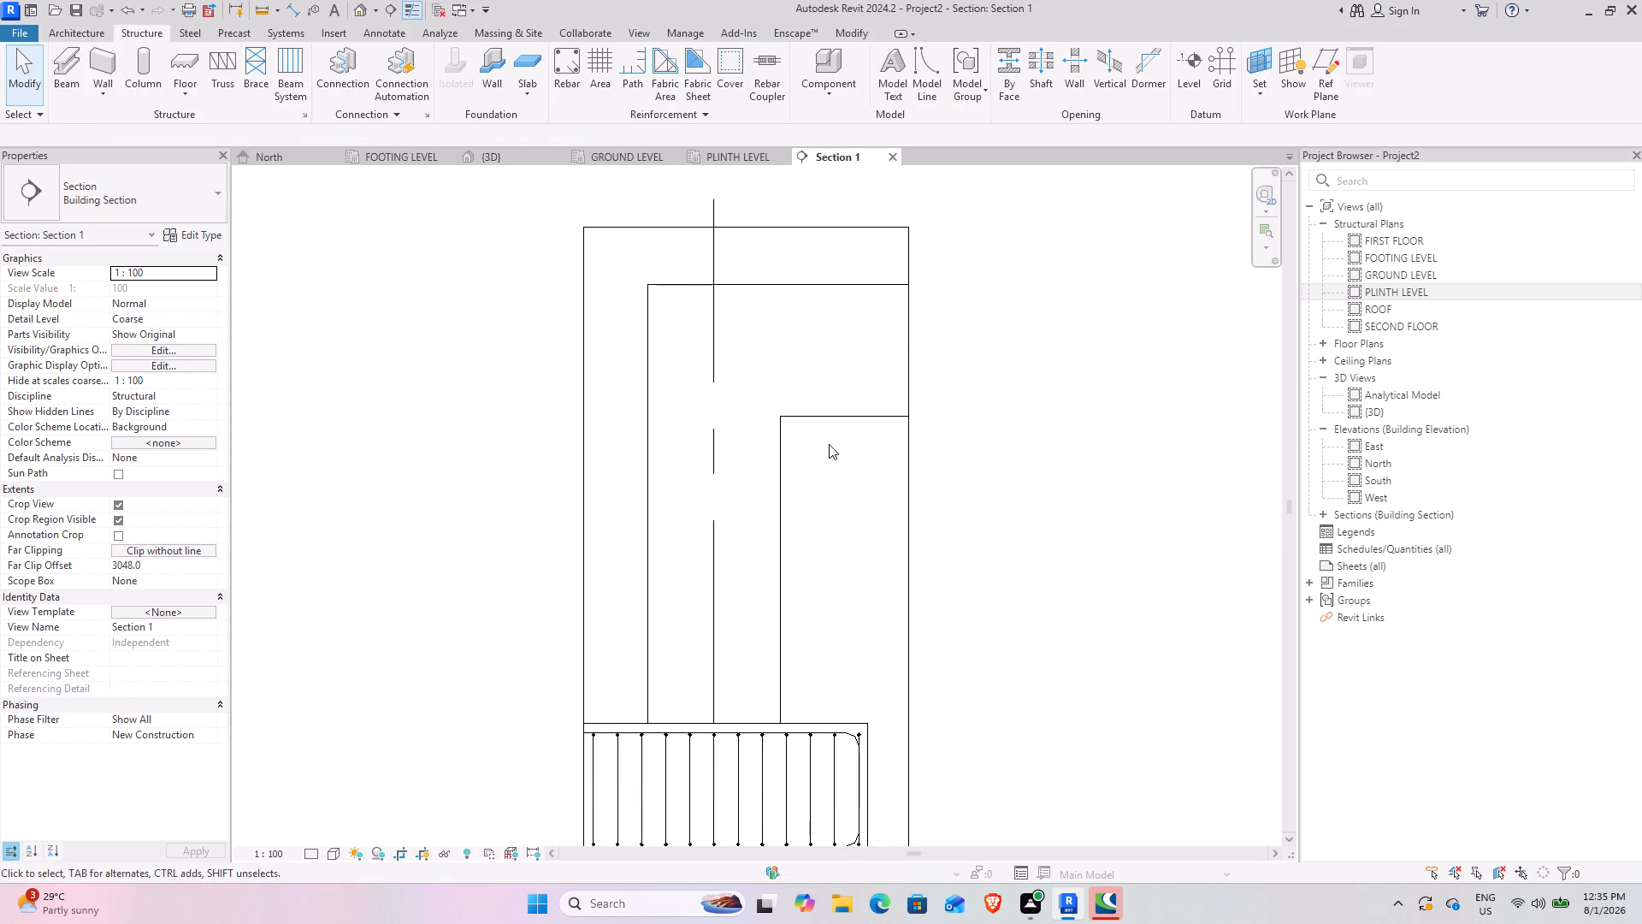
{"action": "left_click", "coordinate": [817, 410]}
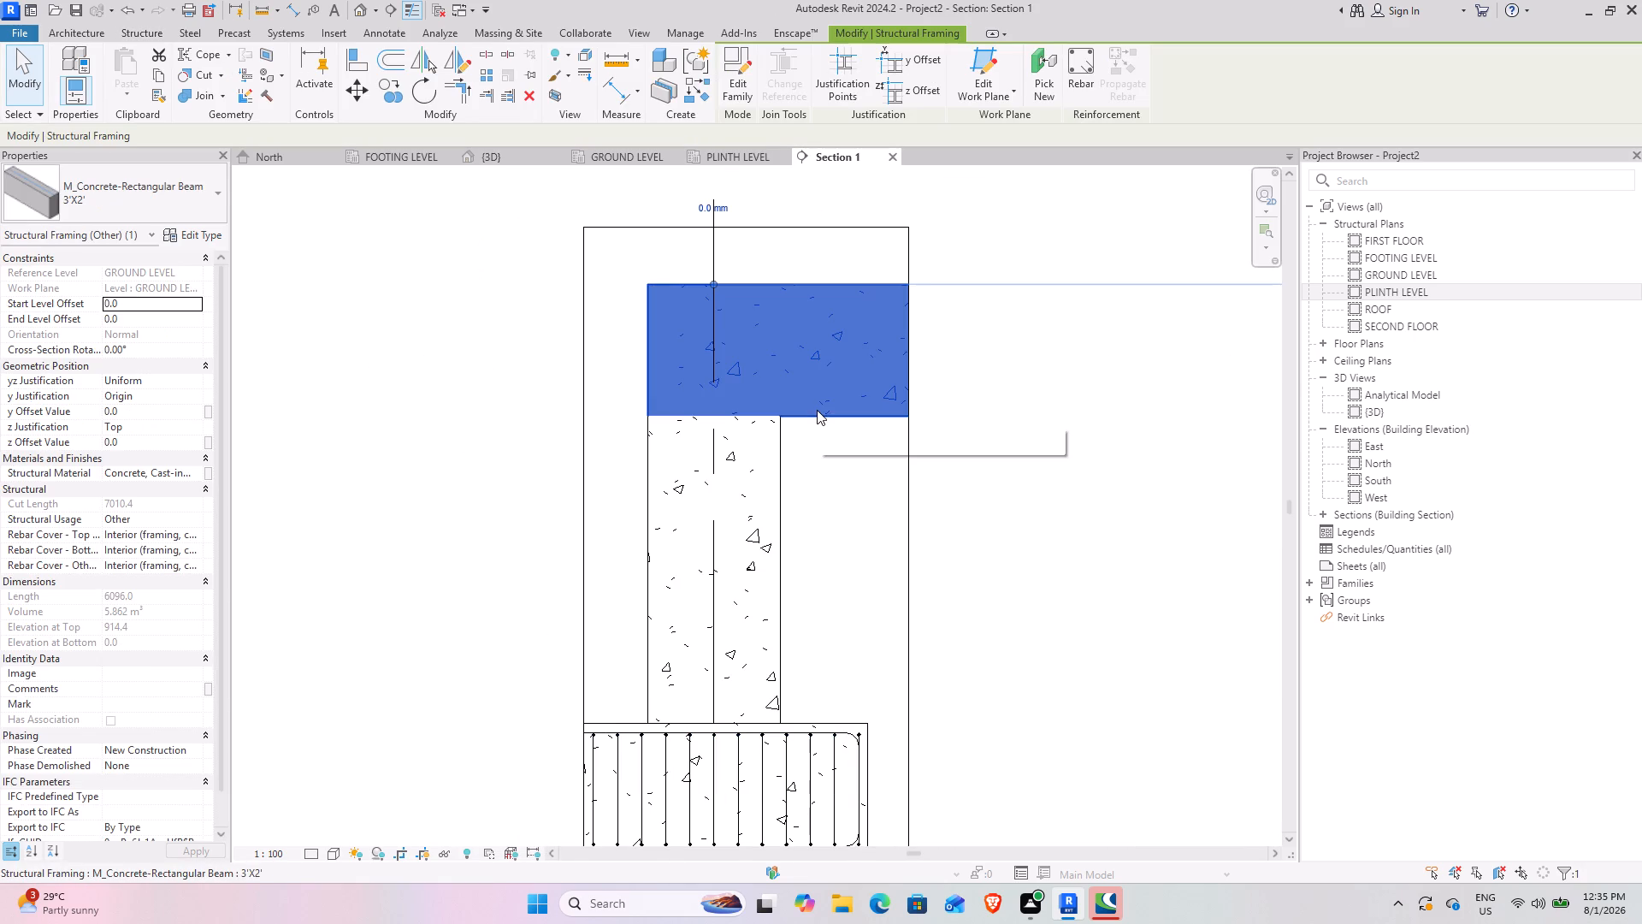
{"action": "type", "text": "HH"}
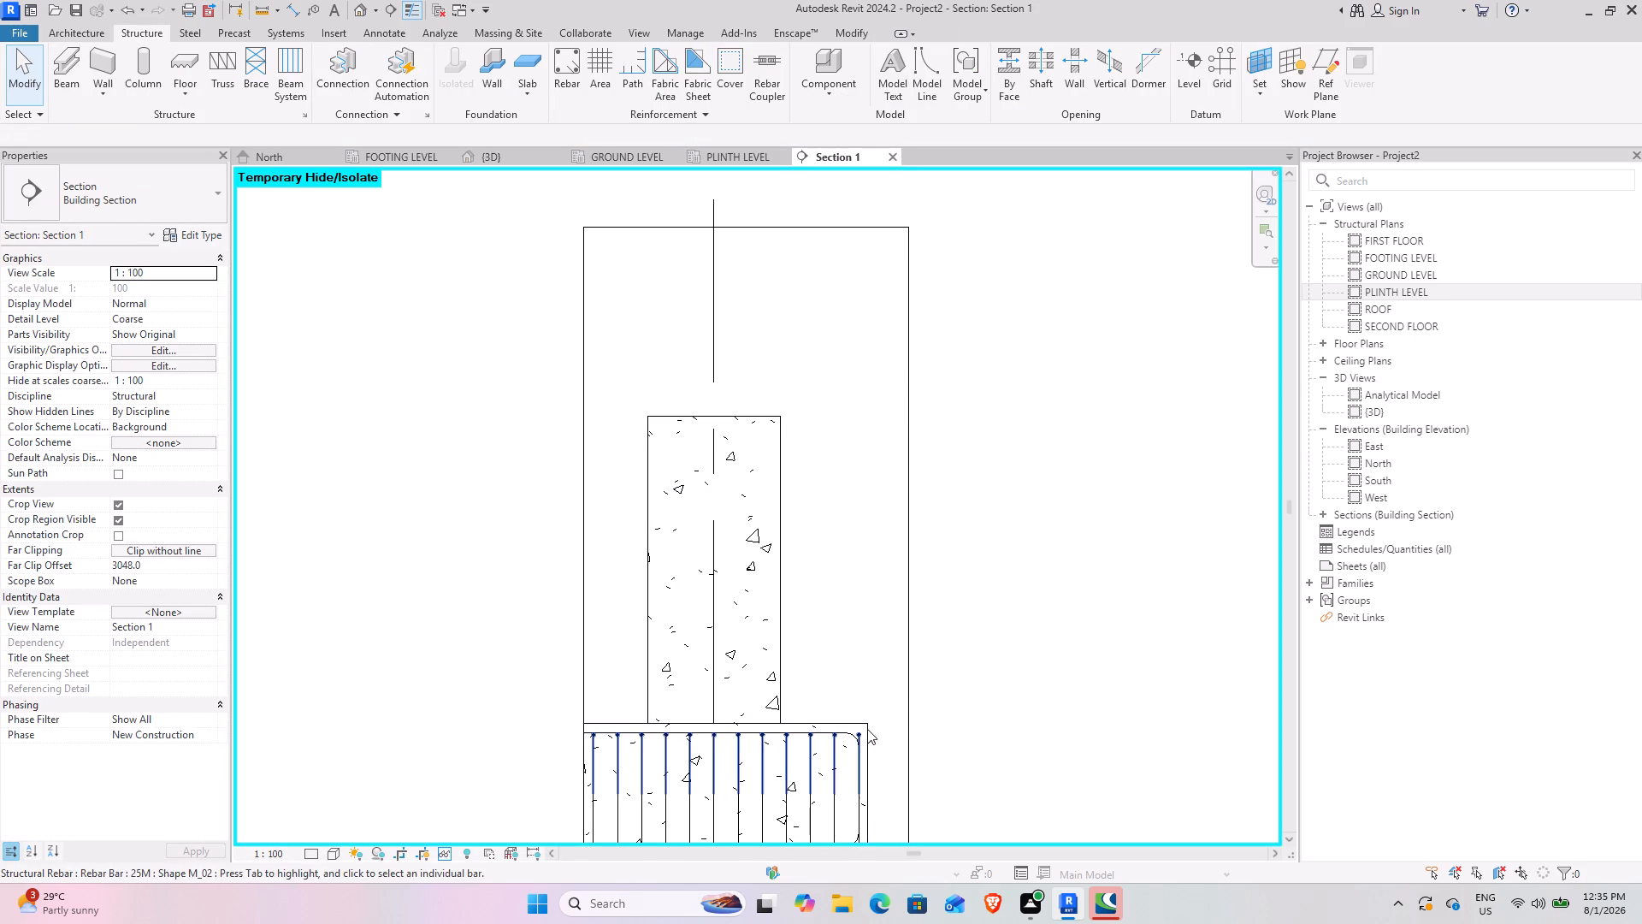
{"action": "left_click", "coordinate": [866, 720]}
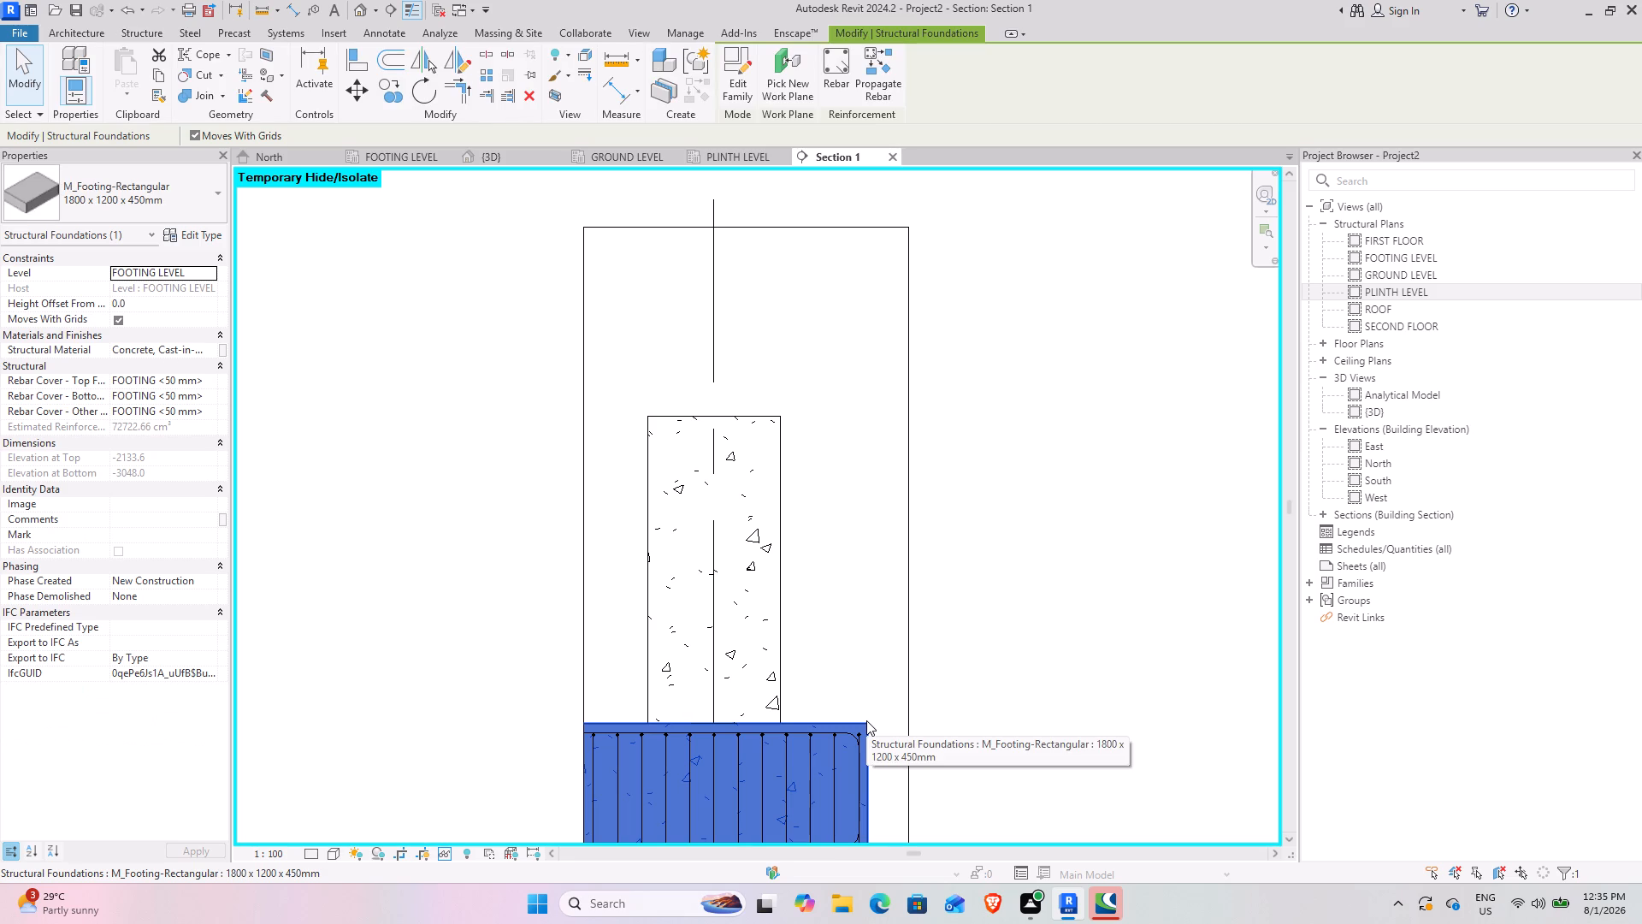
{"action": "type", "text": "HH"}
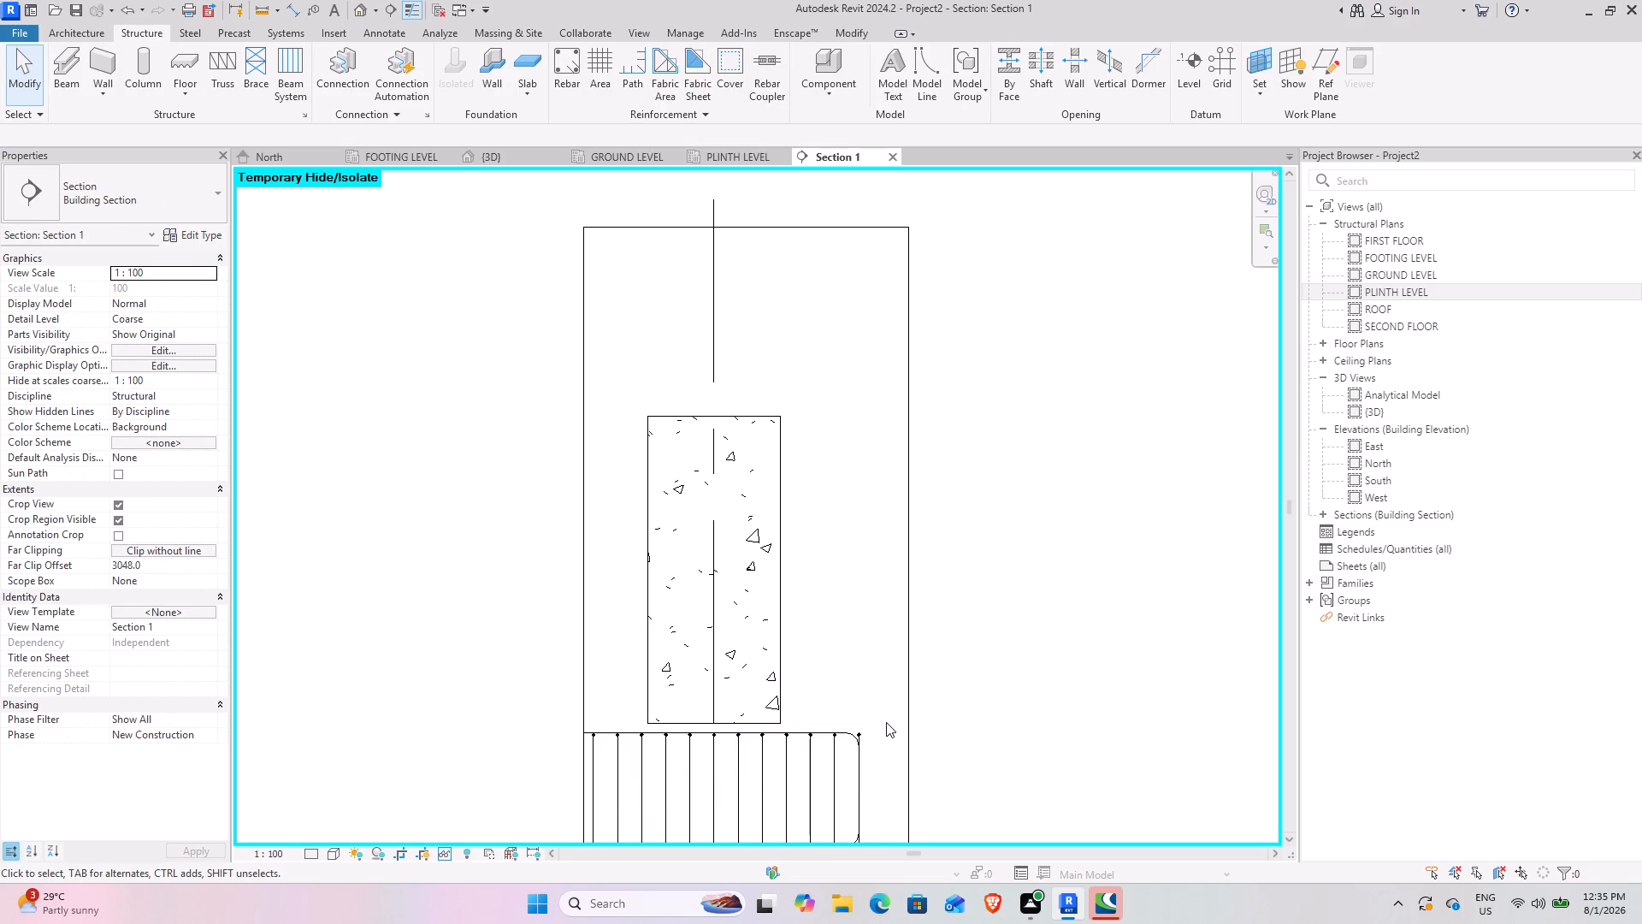
Widen Section 1's crop region past the footing's cut-off side and temporarily hide all the footing rebar, isolating the column.
{"action": "scroll", "coordinate": [886, 719], "scroll_direction": "down", "scroll_amount": 2}
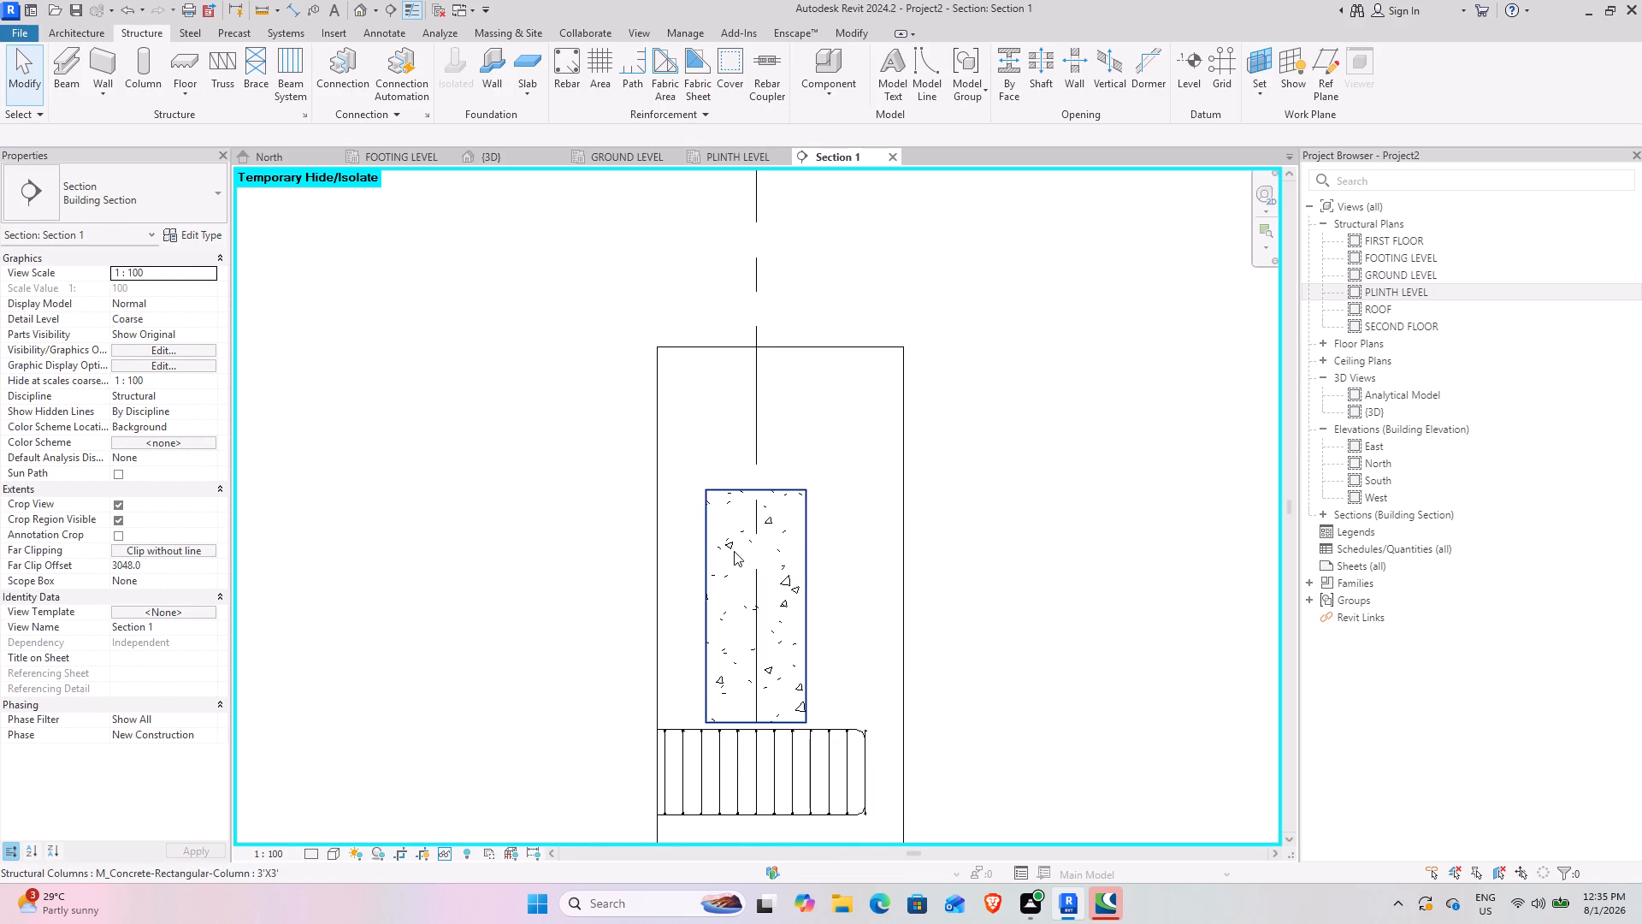
{"action": "left_click", "coordinate": [649, 563]}
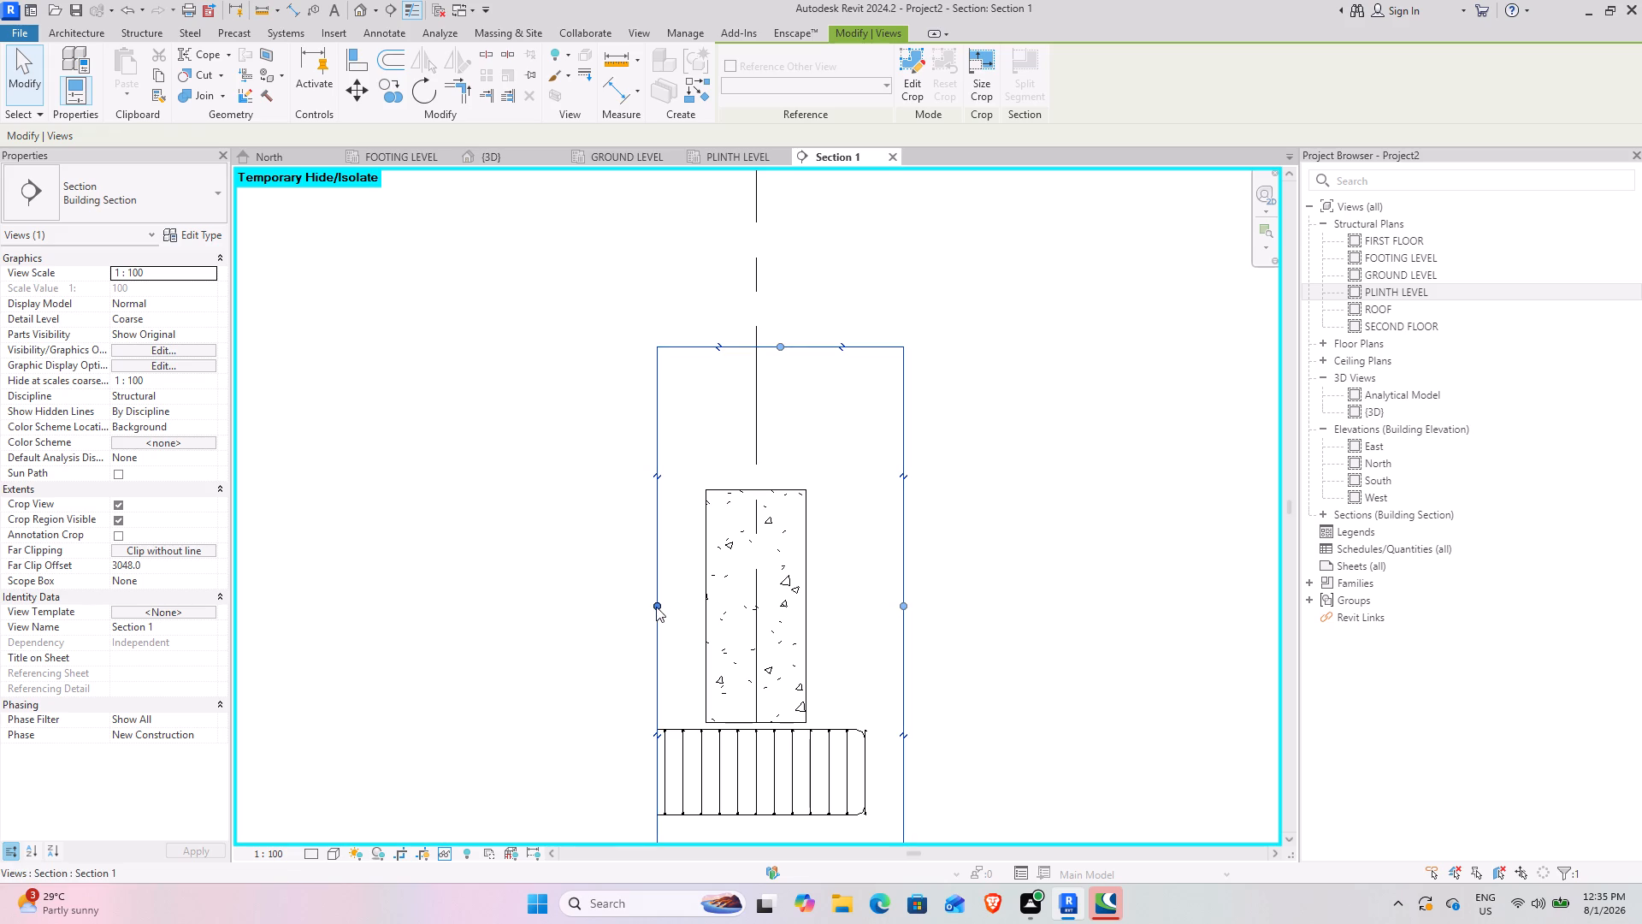
{"action": "left_click_drag", "start_coordinate": [656, 607], "coordinate": [576, 607]}
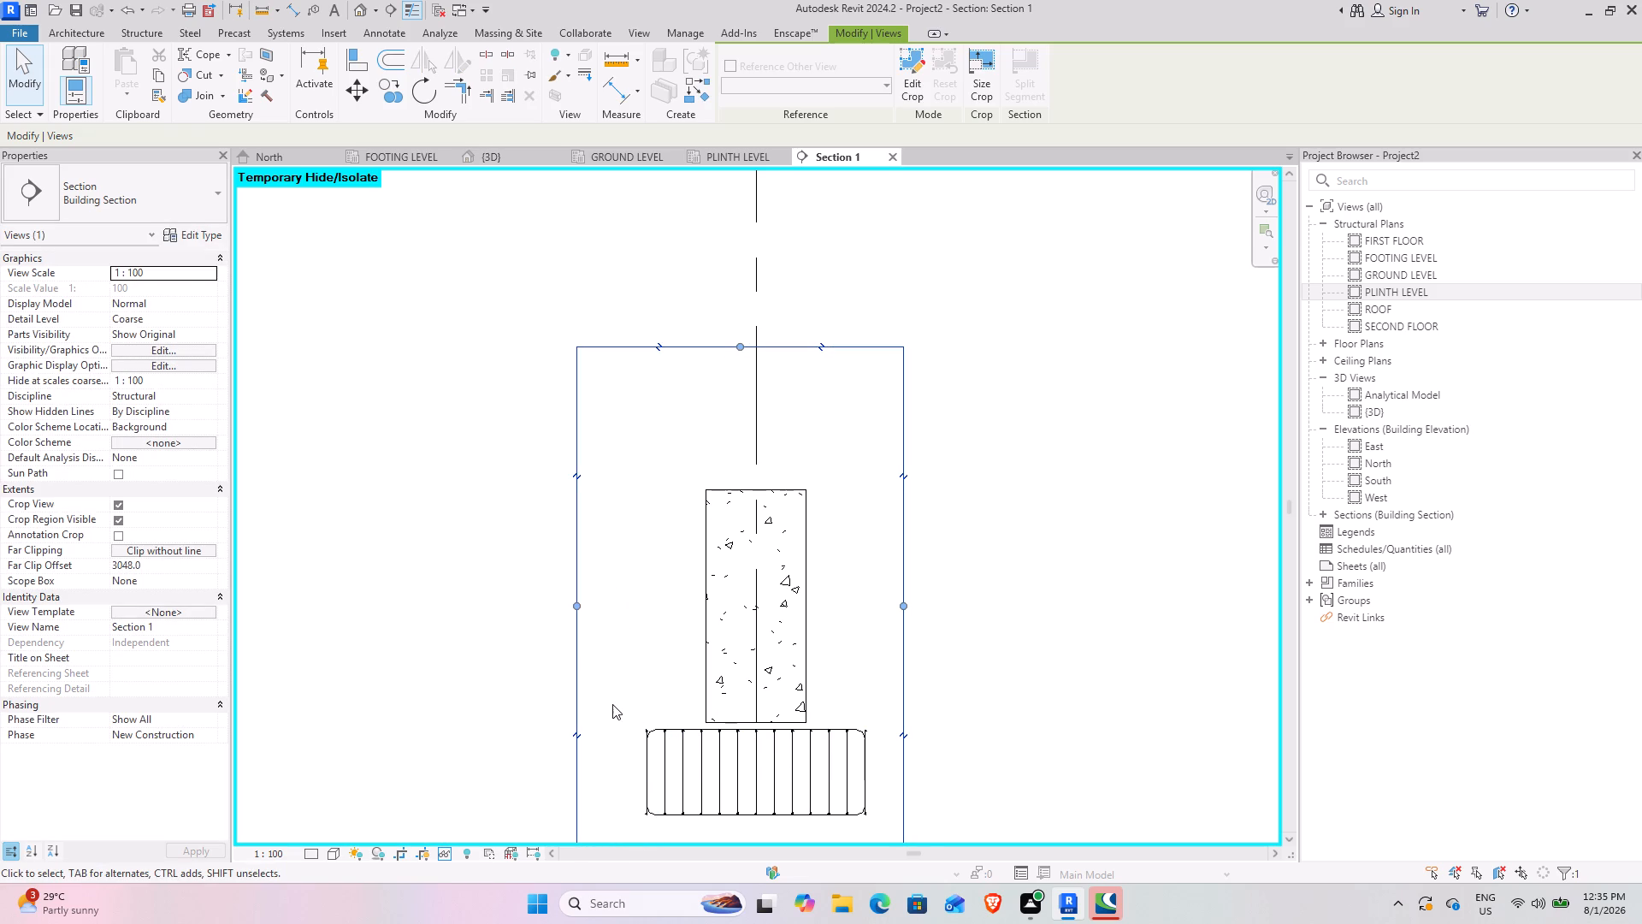
{"action": "left_click_drag", "start_coordinate": [611, 686], "coordinate": [909, 847]}
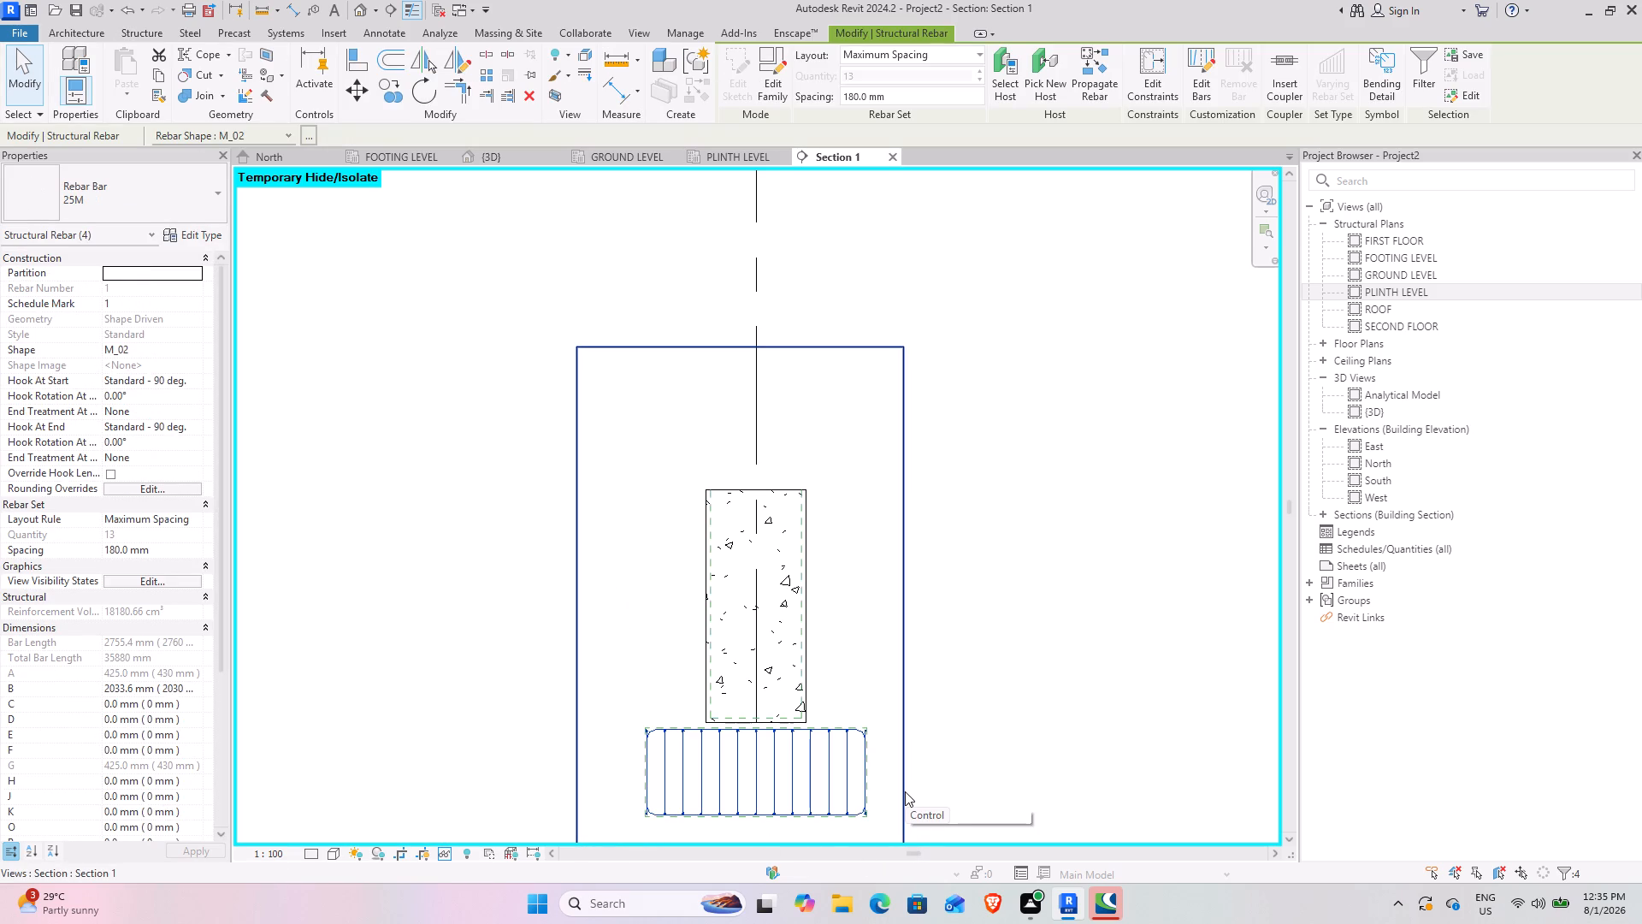
{"action": "type", "text": "HH"}
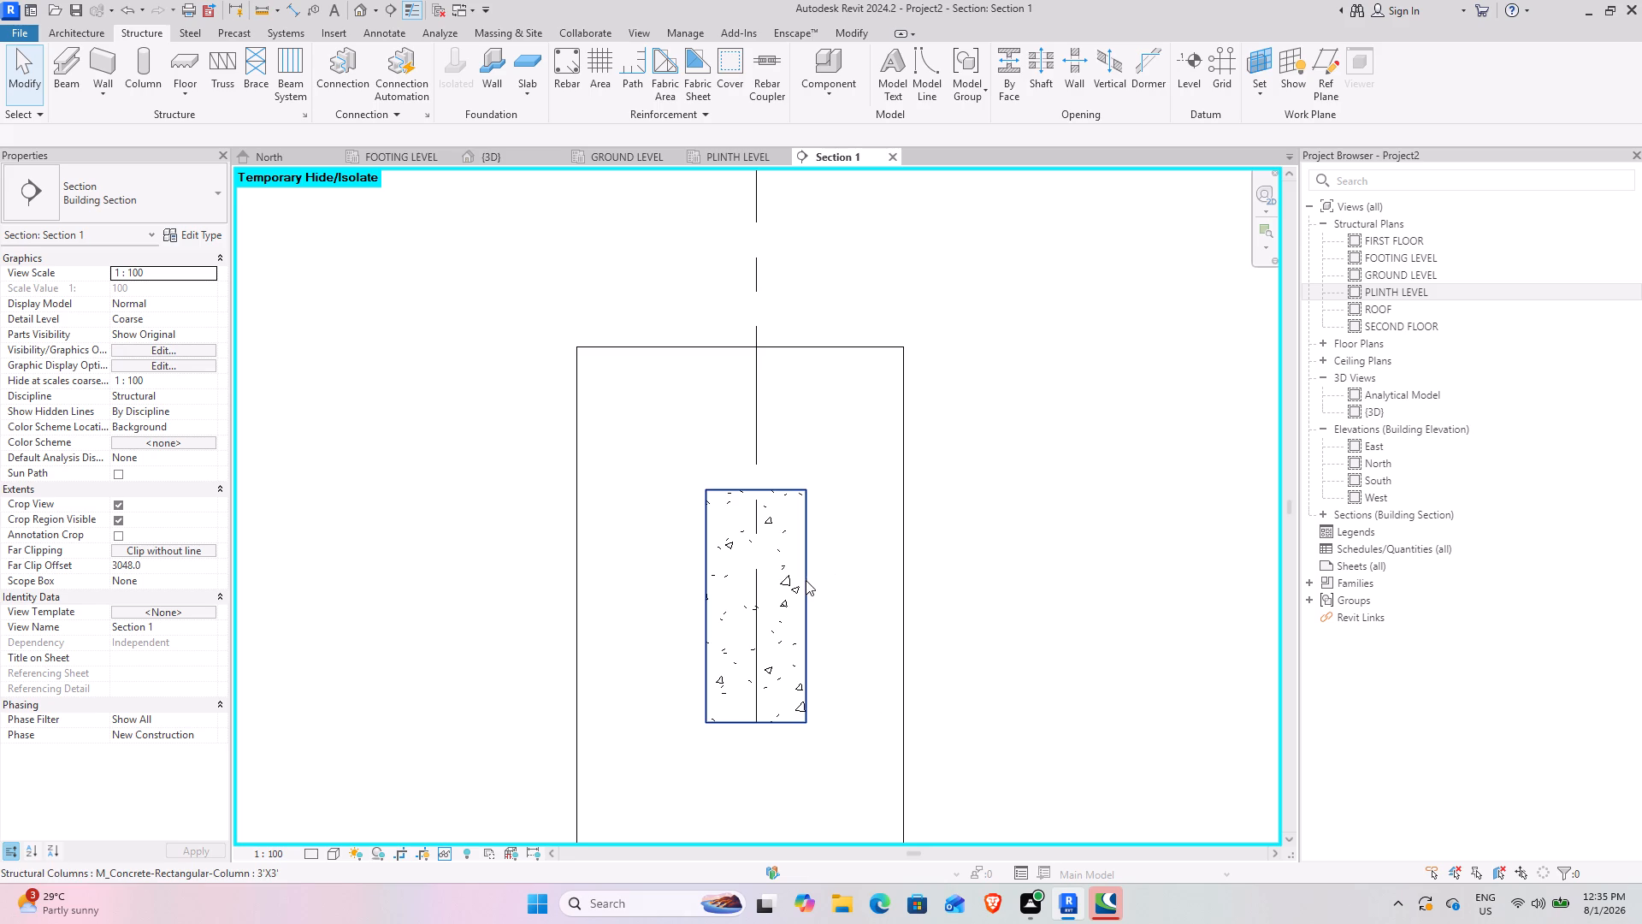
Add a rebar cover setting named COLUMN REBAR COVER with a 40 mm cover.
{"action": "middle_click_drag", "start_coordinate": [806, 580], "coordinate": [714, 528]}
{"action": "scroll", "coordinate": [682, 490], "scroll_direction": "up", "scroll_amount": 4}
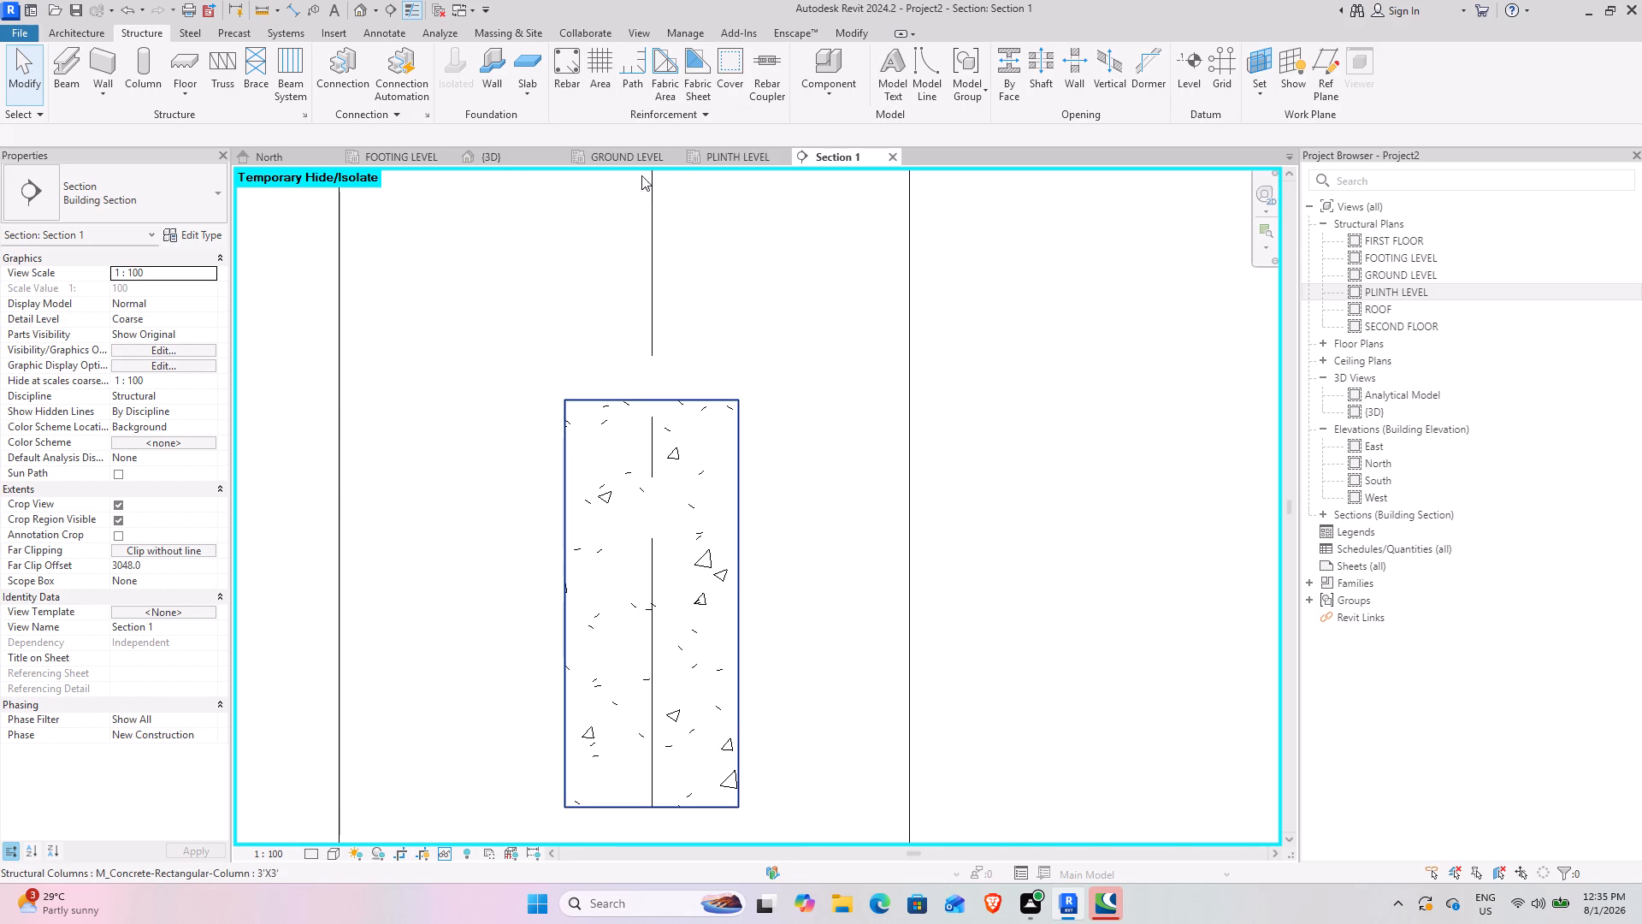
{"action": "left_click", "coordinate": [735, 70]}
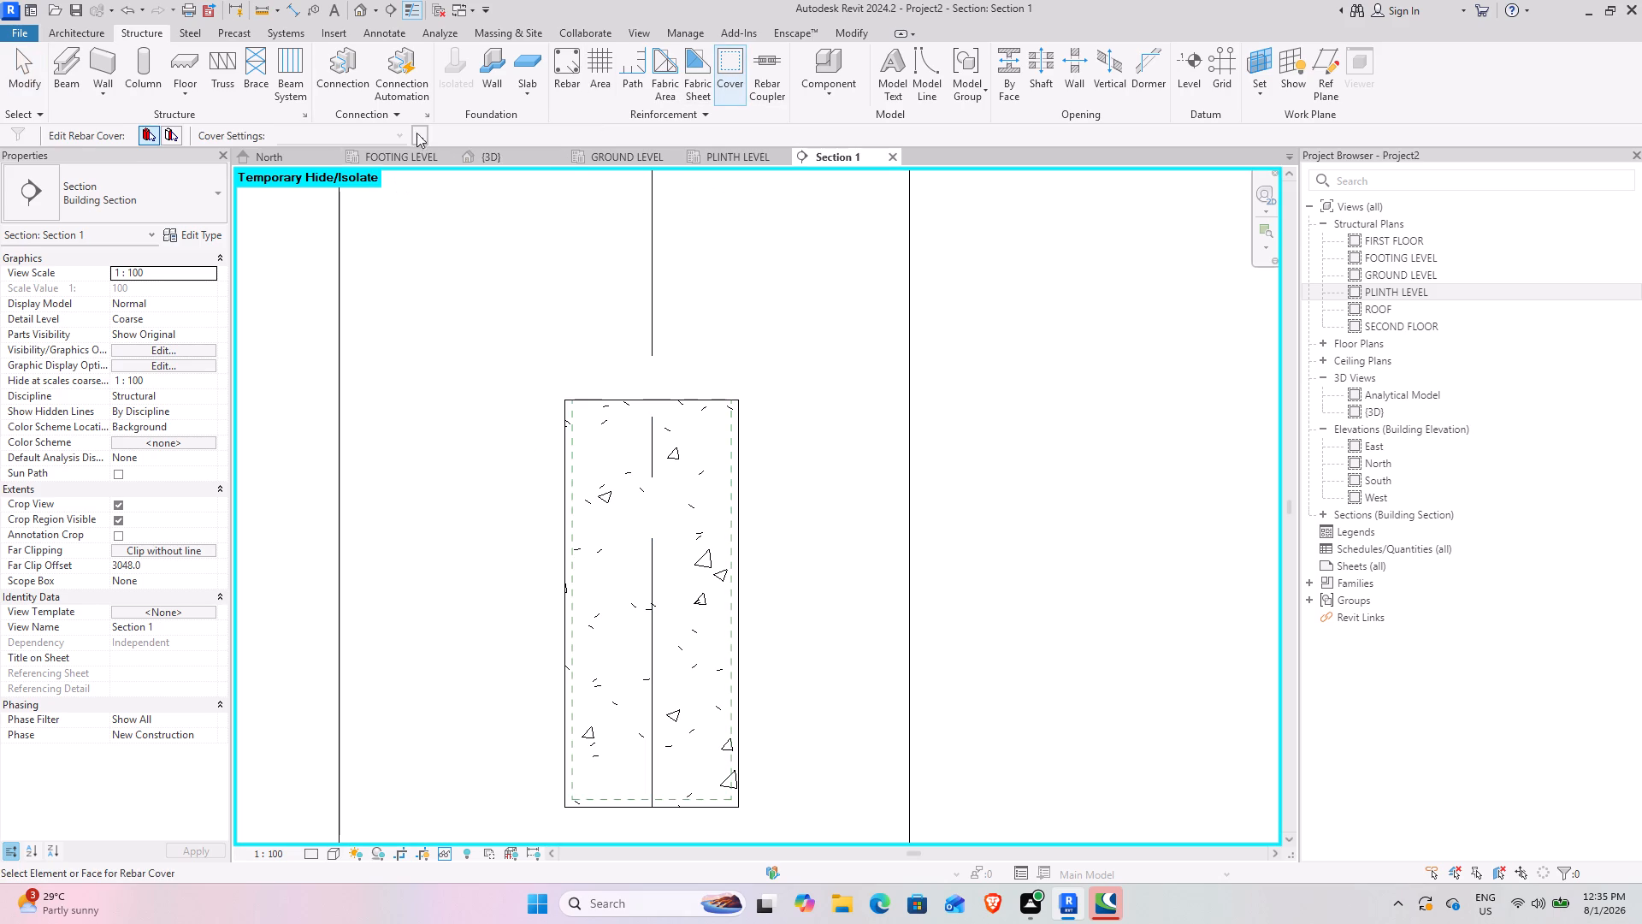
{"action": "left_click", "coordinate": [422, 129]}
{"action": "left_click", "coordinate": [1023, 415]}
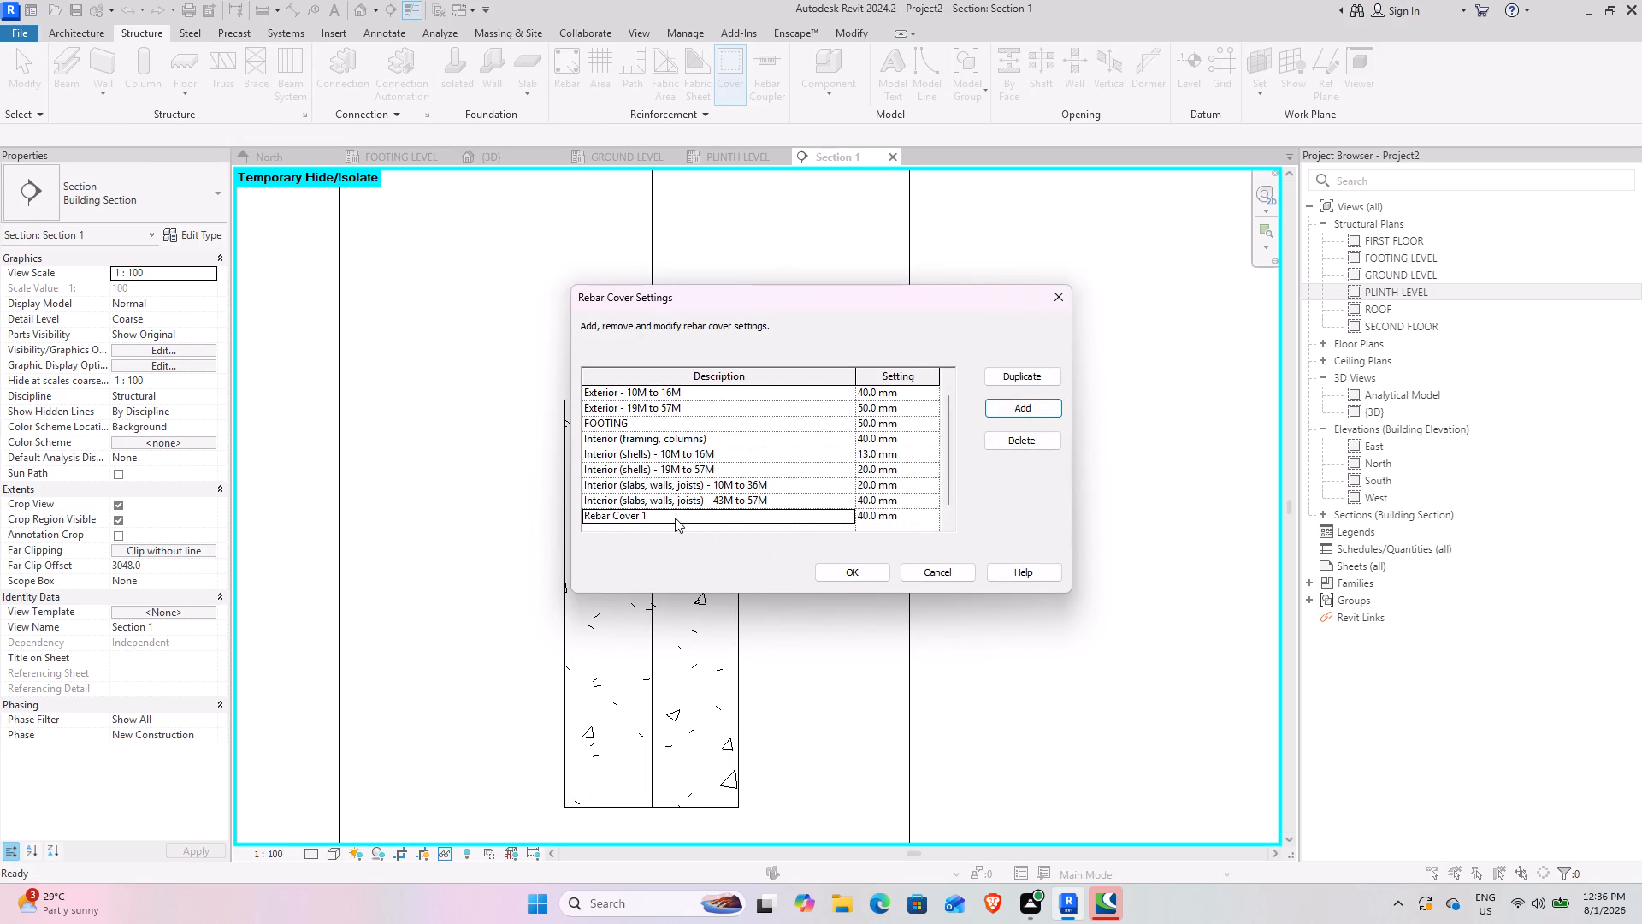
{"action": "type", "text": "COLU"}
{"action": "key", "text": "n"}
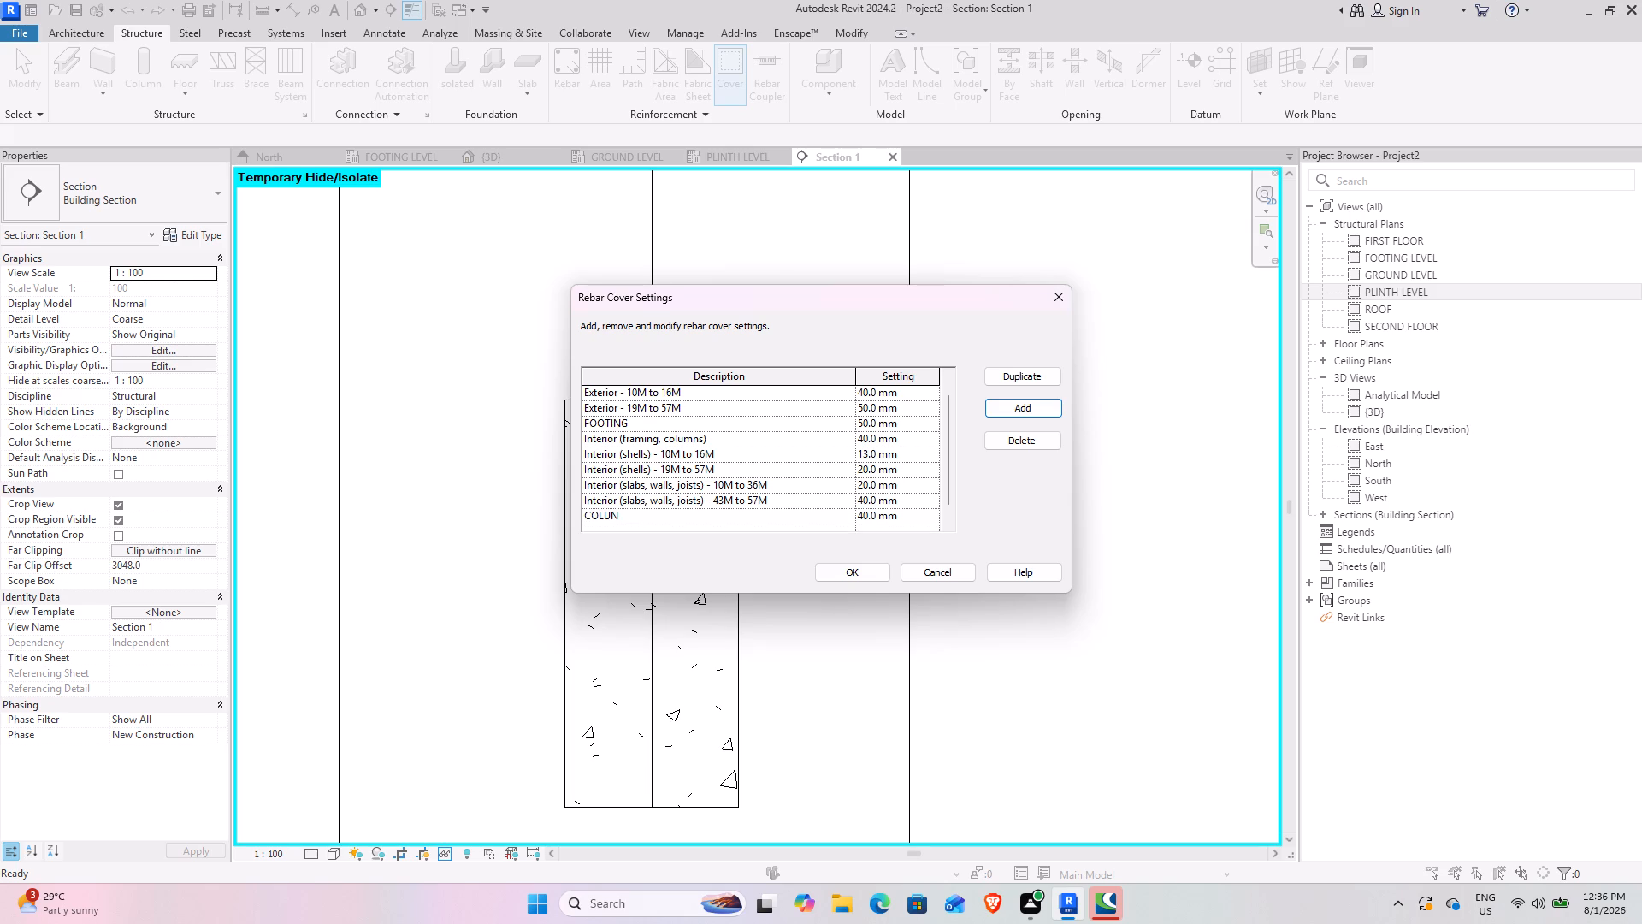
{"action": "key", "text": "BackSpace"}
{"action": "type", "text": "MN REBAR CONE"}
{"action": "key", "text": "BackSpace"}
{"action": "key", "text": "BackSpace"}
{"action": "type", "text": "VER"}
{"action": "left_click", "coordinate": [883, 569]}
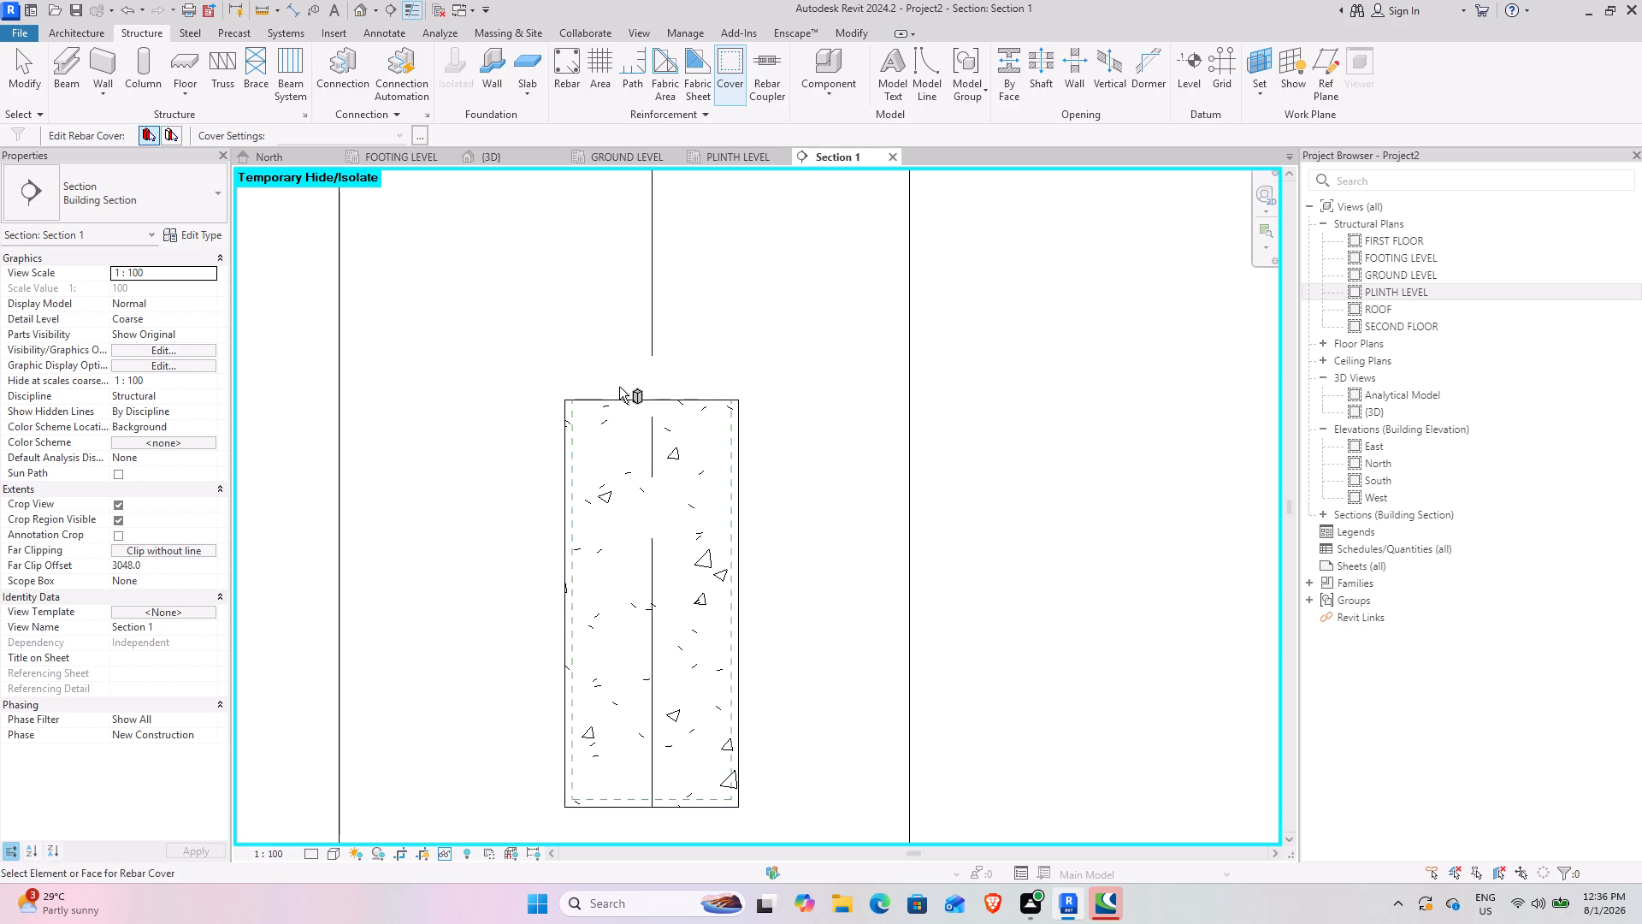
Assign the COLUMN REBAR COVER <40 mm> setting to the 3'X3' column in Section 1.
{"action": "left_click", "coordinate": [629, 405]}
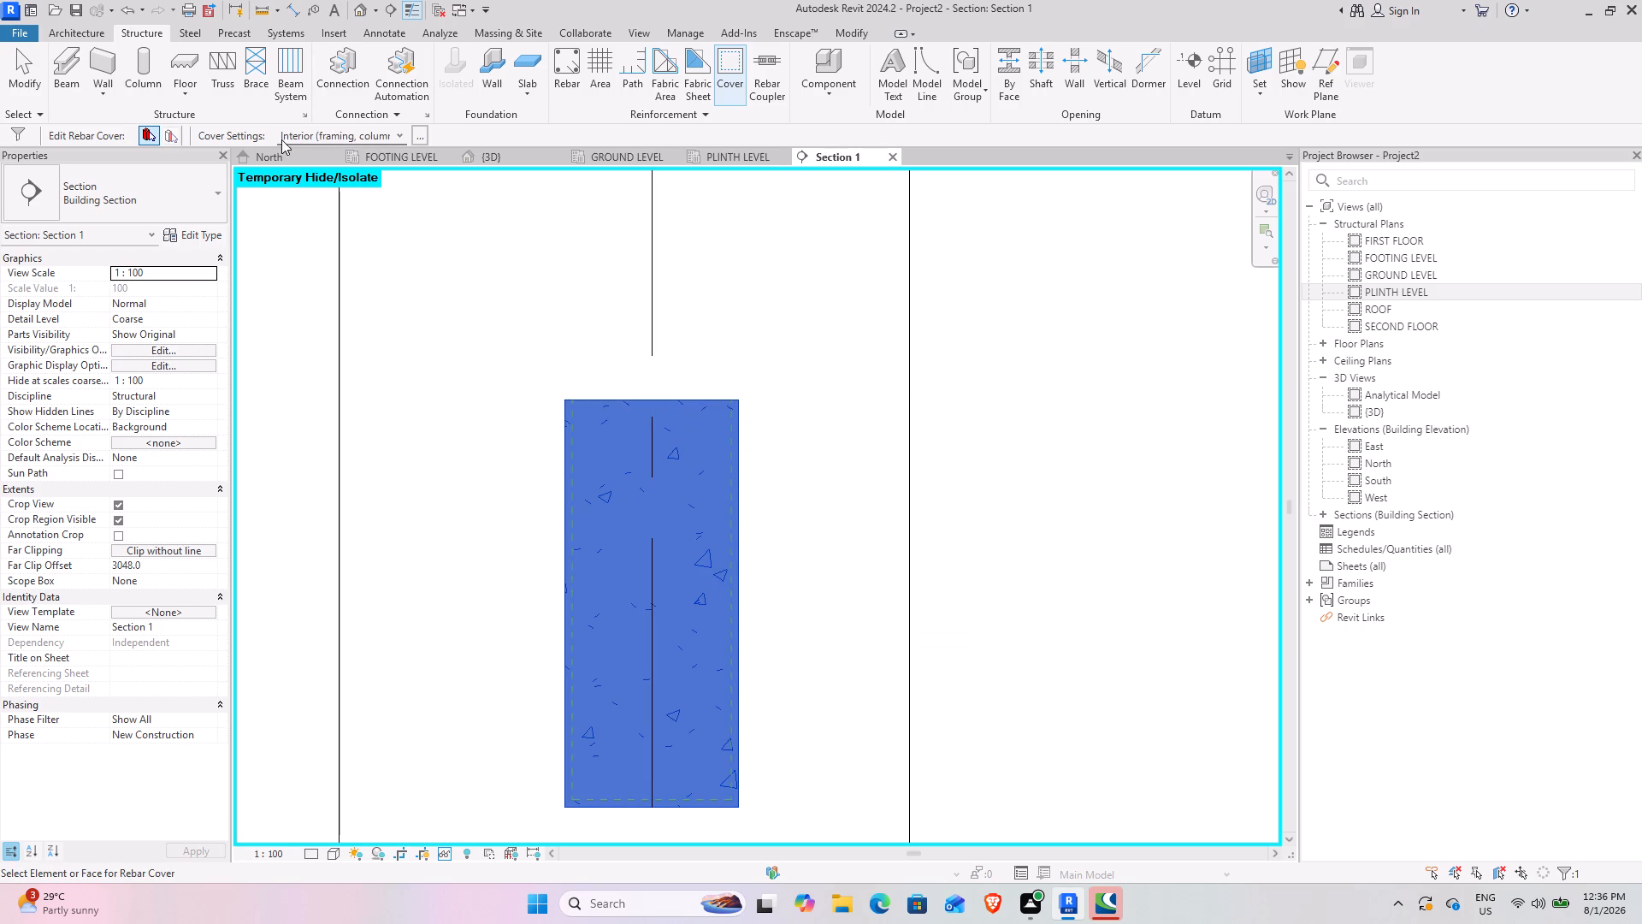
{"action": "left_click", "coordinate": [396, 137]}
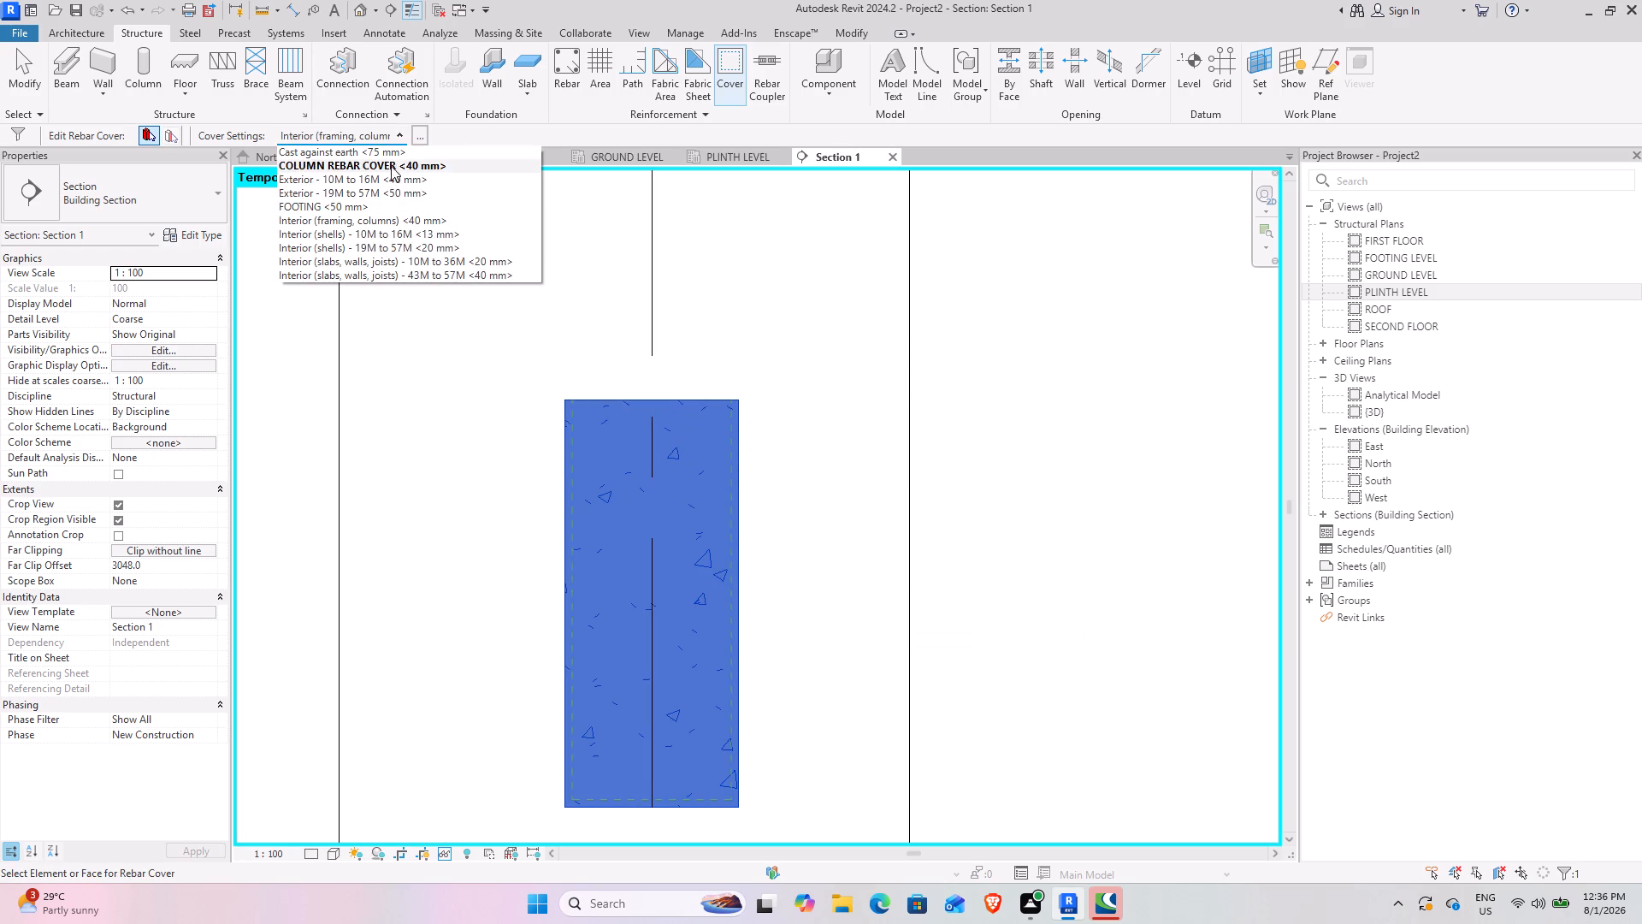
{"action": "left_click", "coordinate": [391, 165]}
{"action": "left_click", "coordinate": [700, 518]}
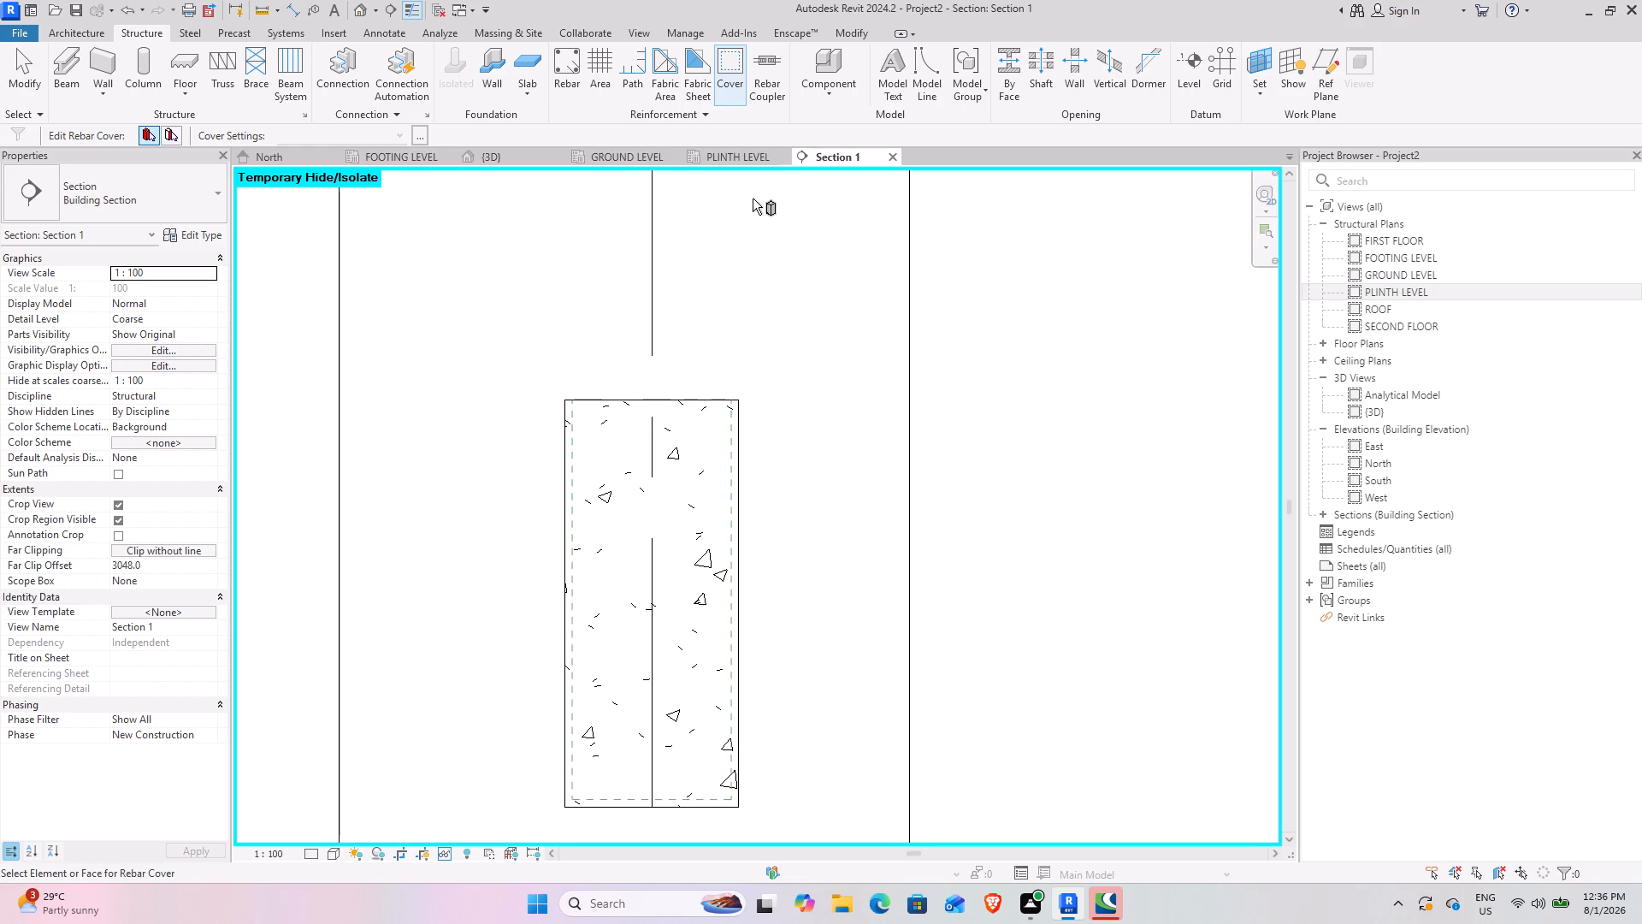
Save the project in the Documents folder as G+2 STRUCTURAL BUILDING DESIGN.
{"action": "left_click", "coordinate": [564, 76]}
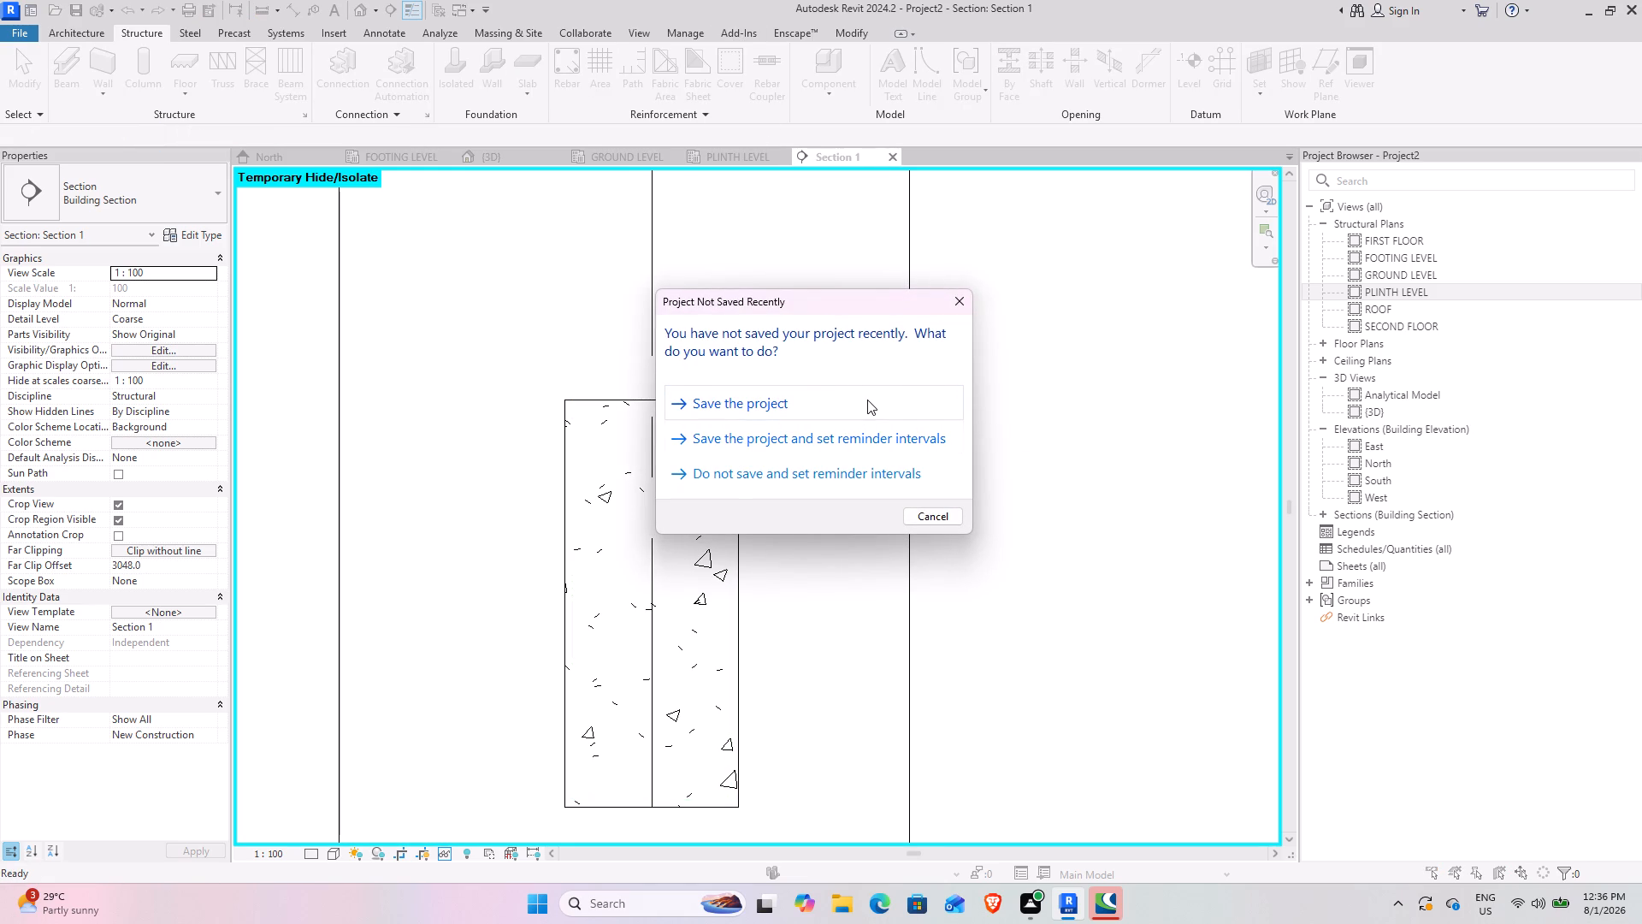
{"action": "left_click", "coordinate": [867, 400]}
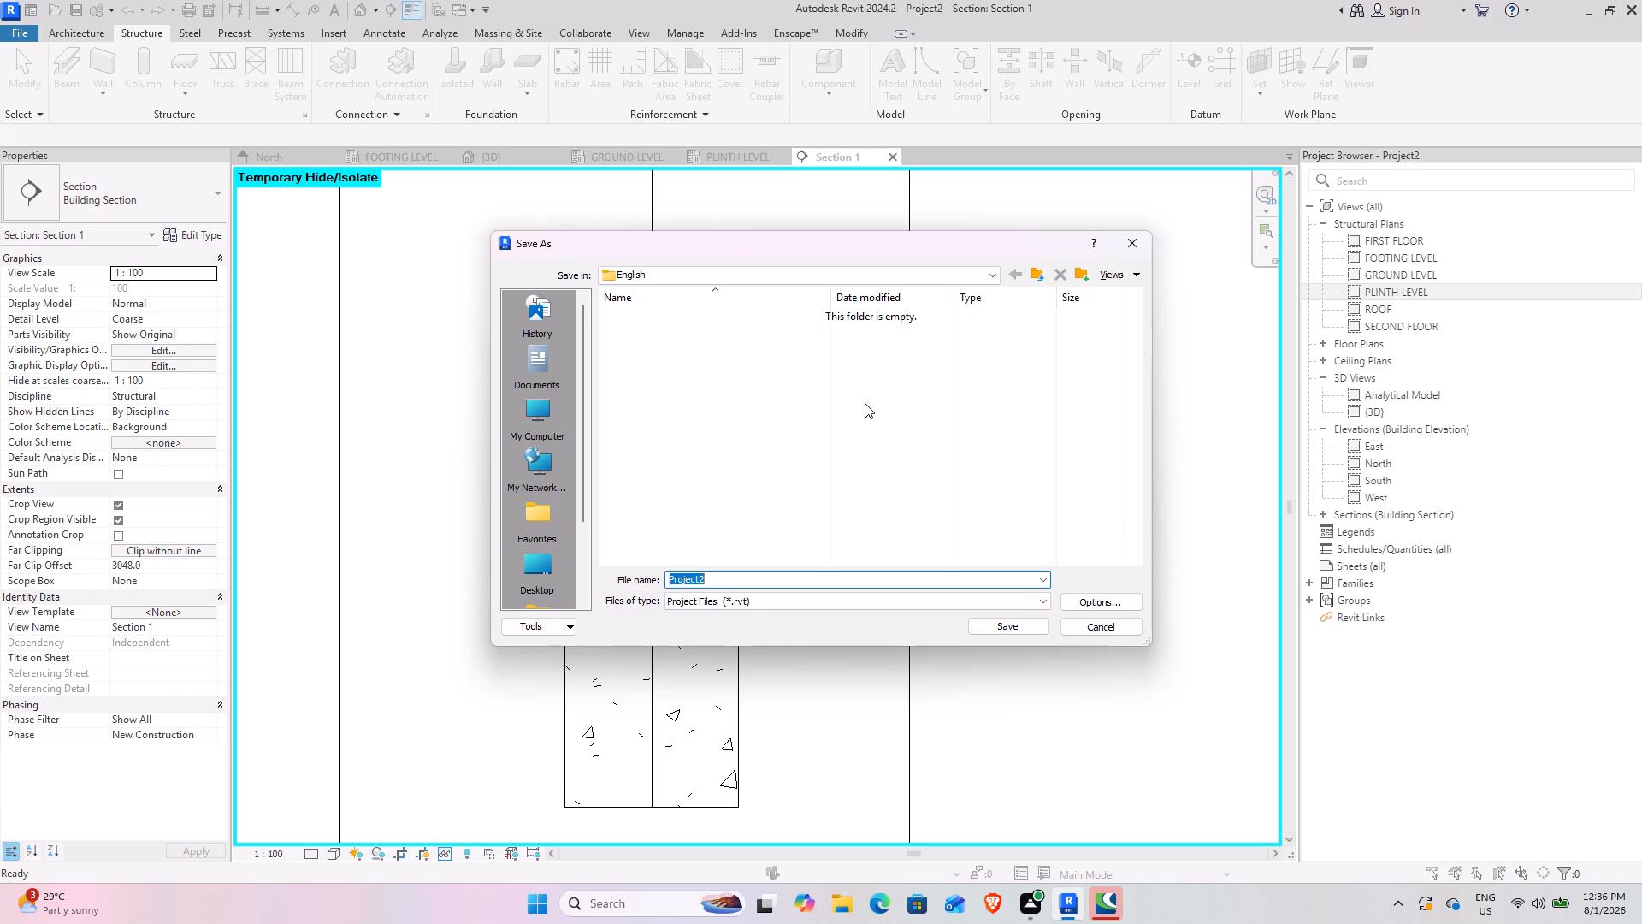
{"action": "key", "text": "g"}
{"action": "key", "text": "equal"}
{"action": "key", "text": "BackSpace"}
{"action": "key", "text": "shift+plus"}
{"action": "key", "text": "2"}
{"action": "key", "text": "space"}
{"action": "type", "text": "STRUCR"}
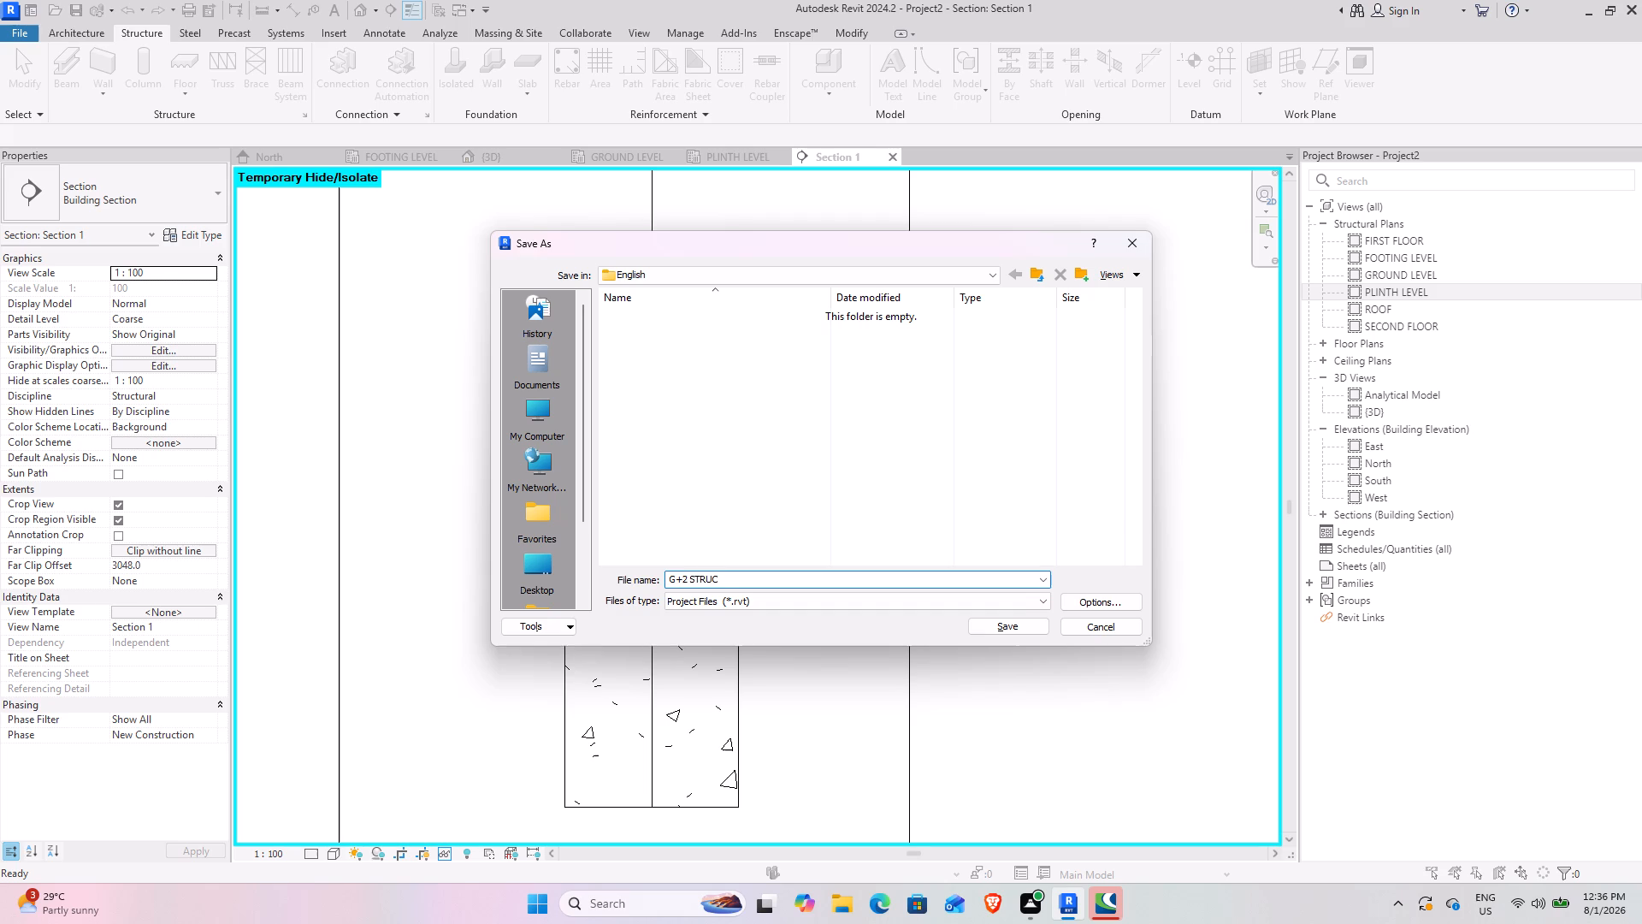
{"action": "key", "text": "BackSpace"}
{"action": "type", "text": "TURAL"}
{"action": "key", "text": "space"}
{"action": "type", "text": "BU"}
{"action": "type", "text": "IL"}
{"action": "type", "text": "DING DESIGN"}
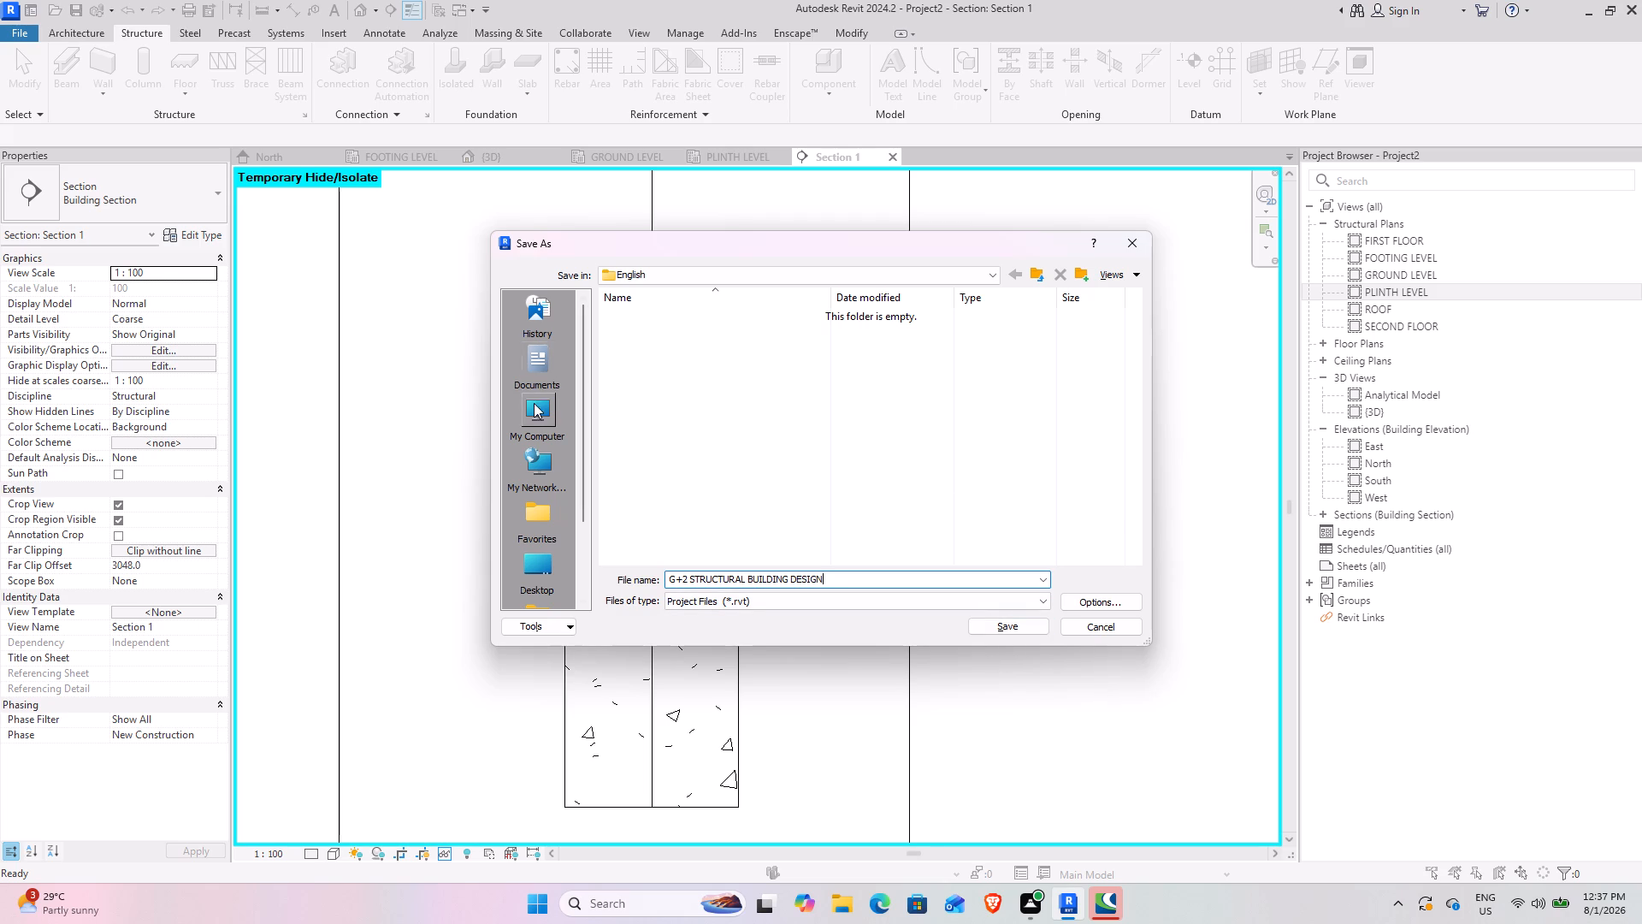
{"action": "left_click", "coordinate": [531, 372]}
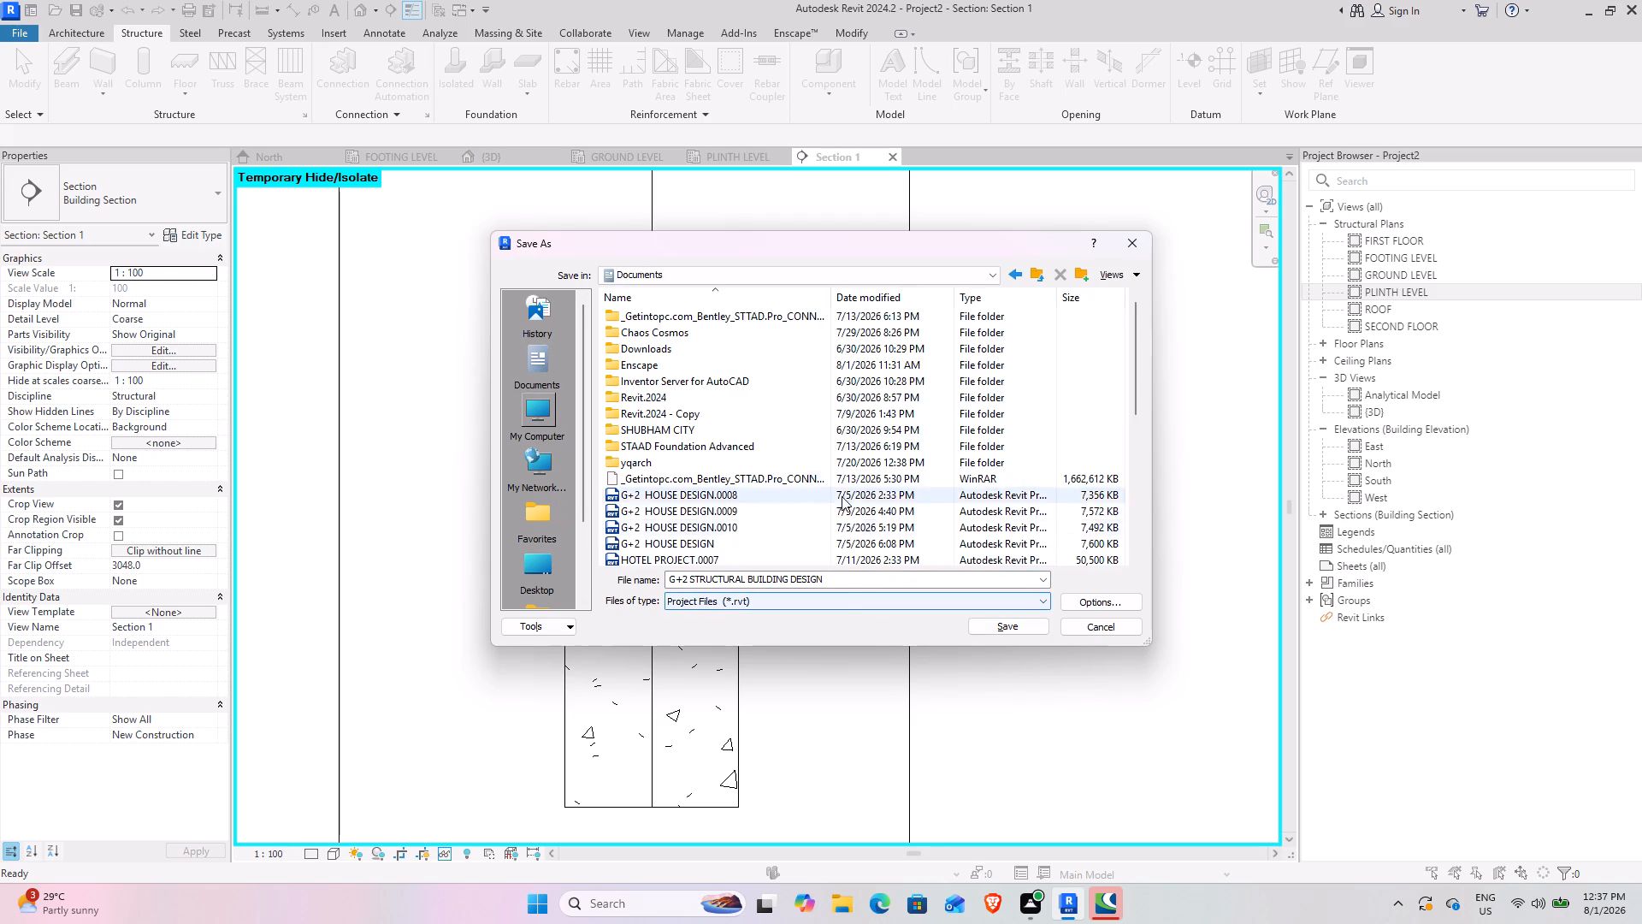
{"action": "scroll", "coordinate": [841, 486], "scroll_direction": "down", "scroll_amount": 5}
{"action": "scroll", "coordinate": [838, 486], "scroll_direction": "up", "scroll_amount": 3}
{"action": "scroll", "coordinate": [837, 486], "scroll_direction": "down", "scroll_amount": 4}
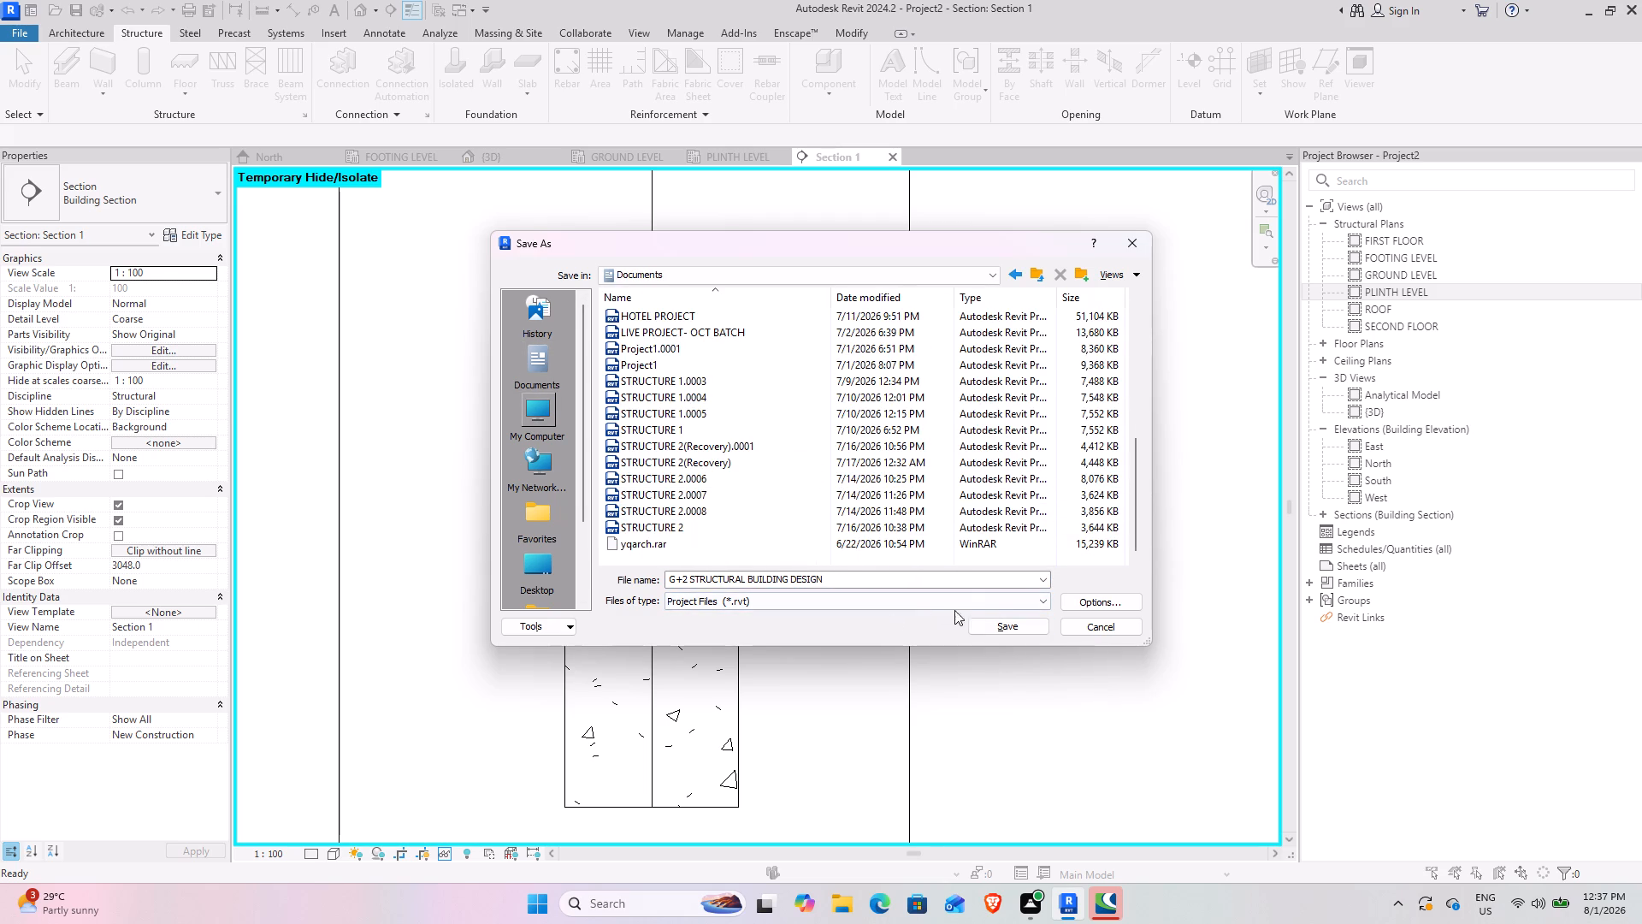
{"action": "left_click", "coordinate": [1000, 626]}
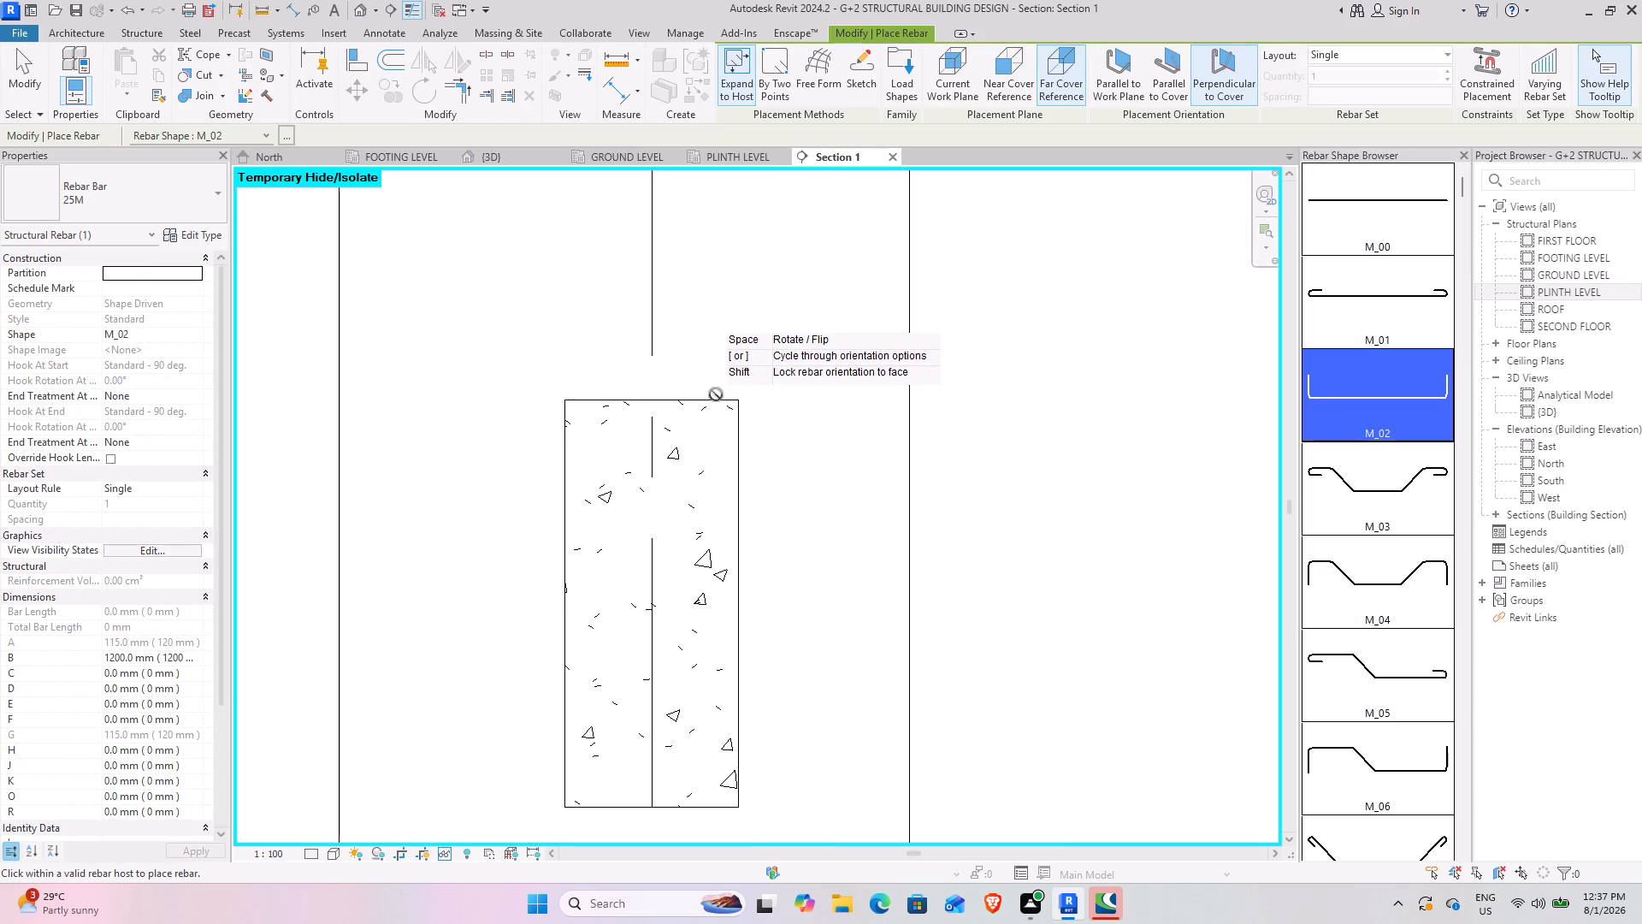
Place a 25M stirrup of shape M_T1 near the column's top in Section 1, using far cover reference and perpendicular to cover.
{"action": "left_click", "coordinate": [1390, 213]}
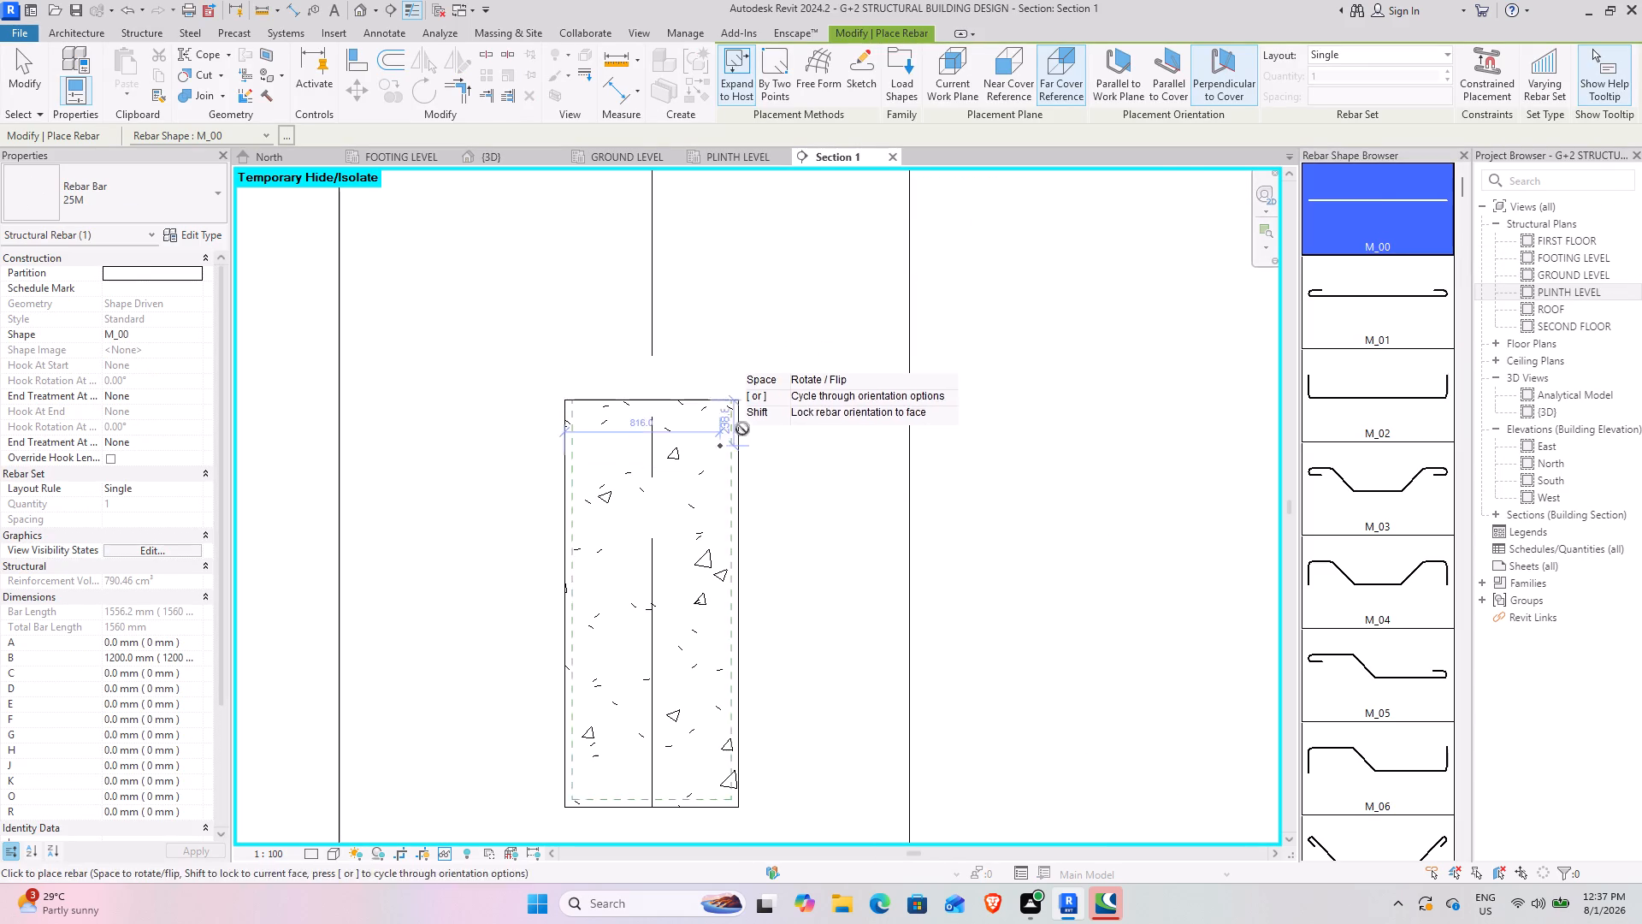
{"action": "scroll", "coordinate": [1356, 495], "scroll_direction": "down", "scroll_amount": 16}
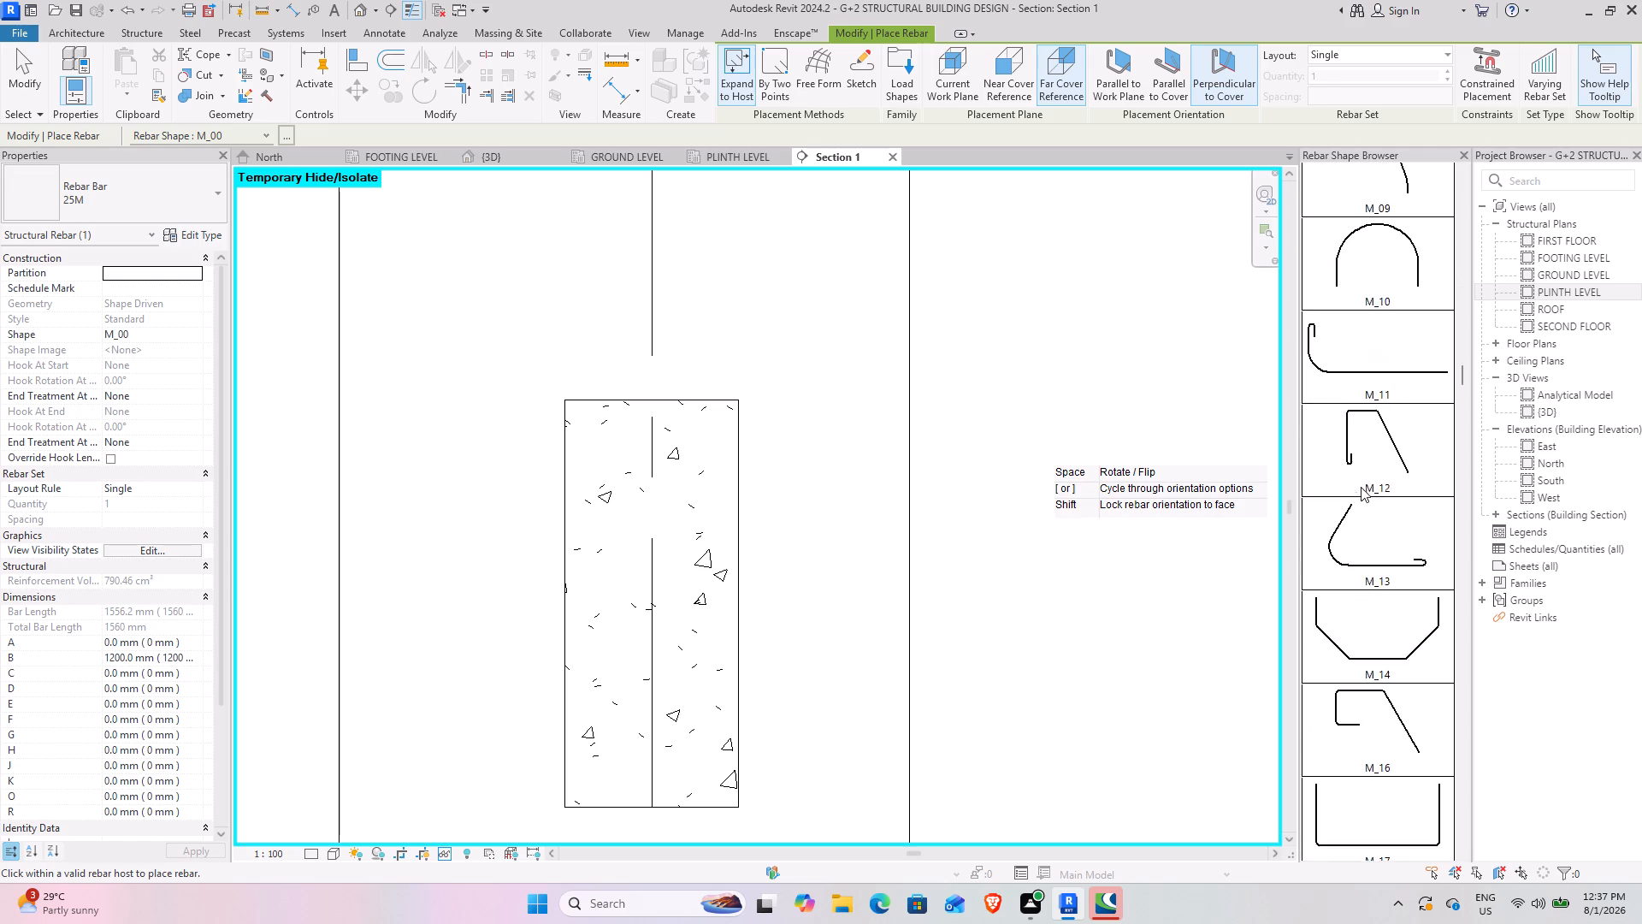
{"action": "scroll", "coordinate": [1361, 487], "scroll_direction": "down", "scroll_amount": 20}
{"action": "scroll", "coordinate": [1361, 487], "scroll_direction": "down", "scroll_amount": 13}
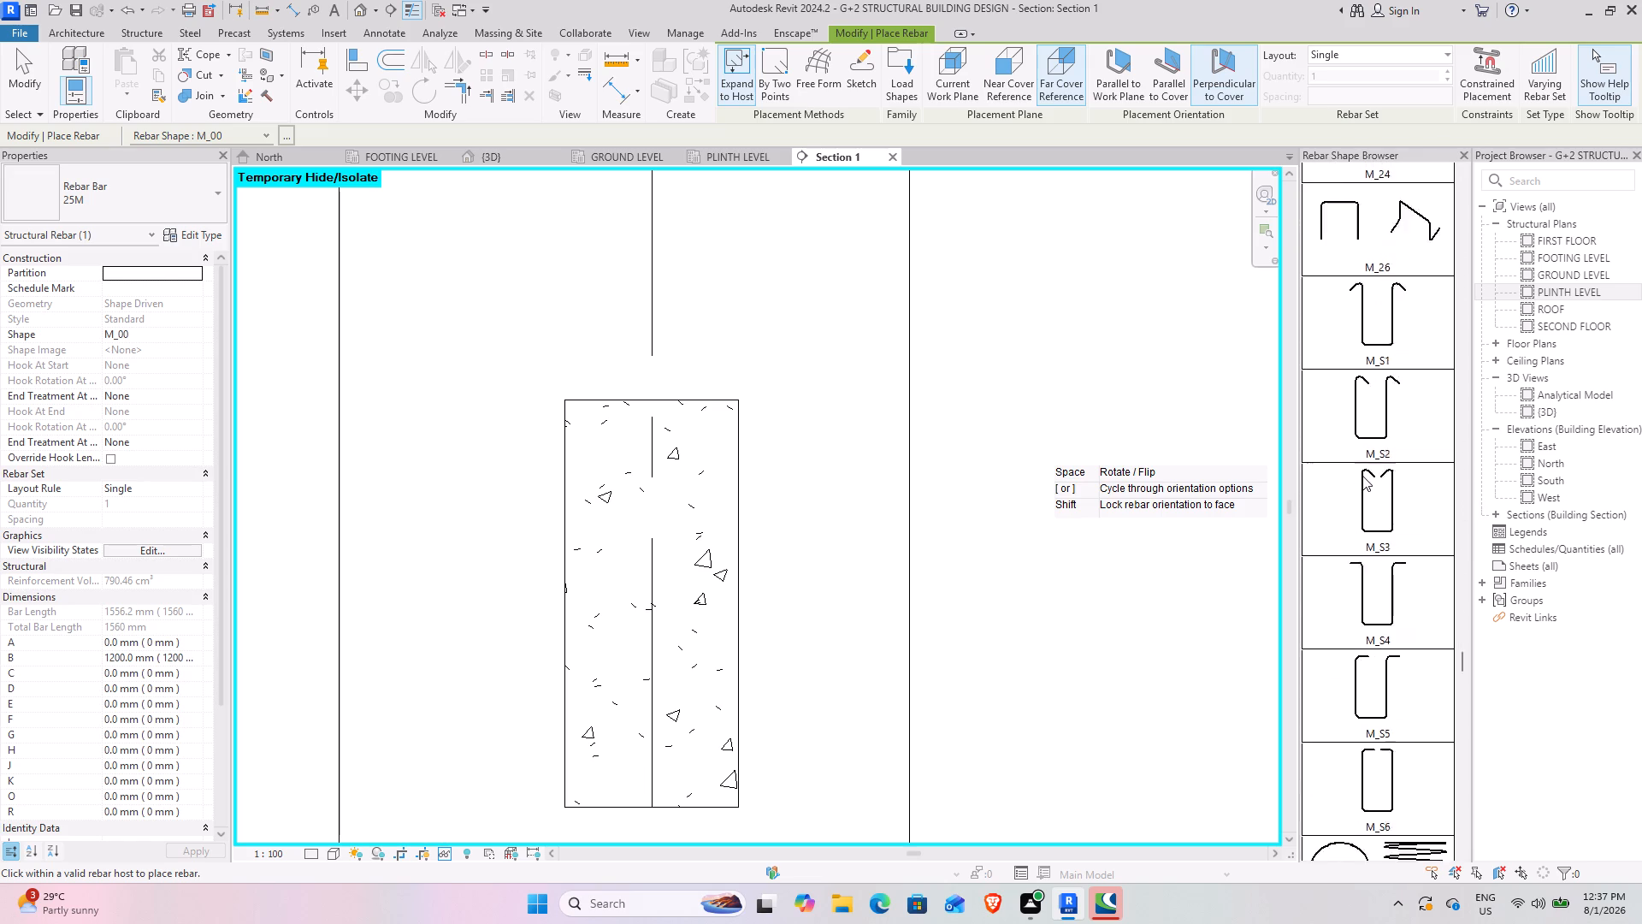
{"action": "scroll", "coordinate": [1362, 476], "scroll_direction": "down", "scroll_amount": 4}
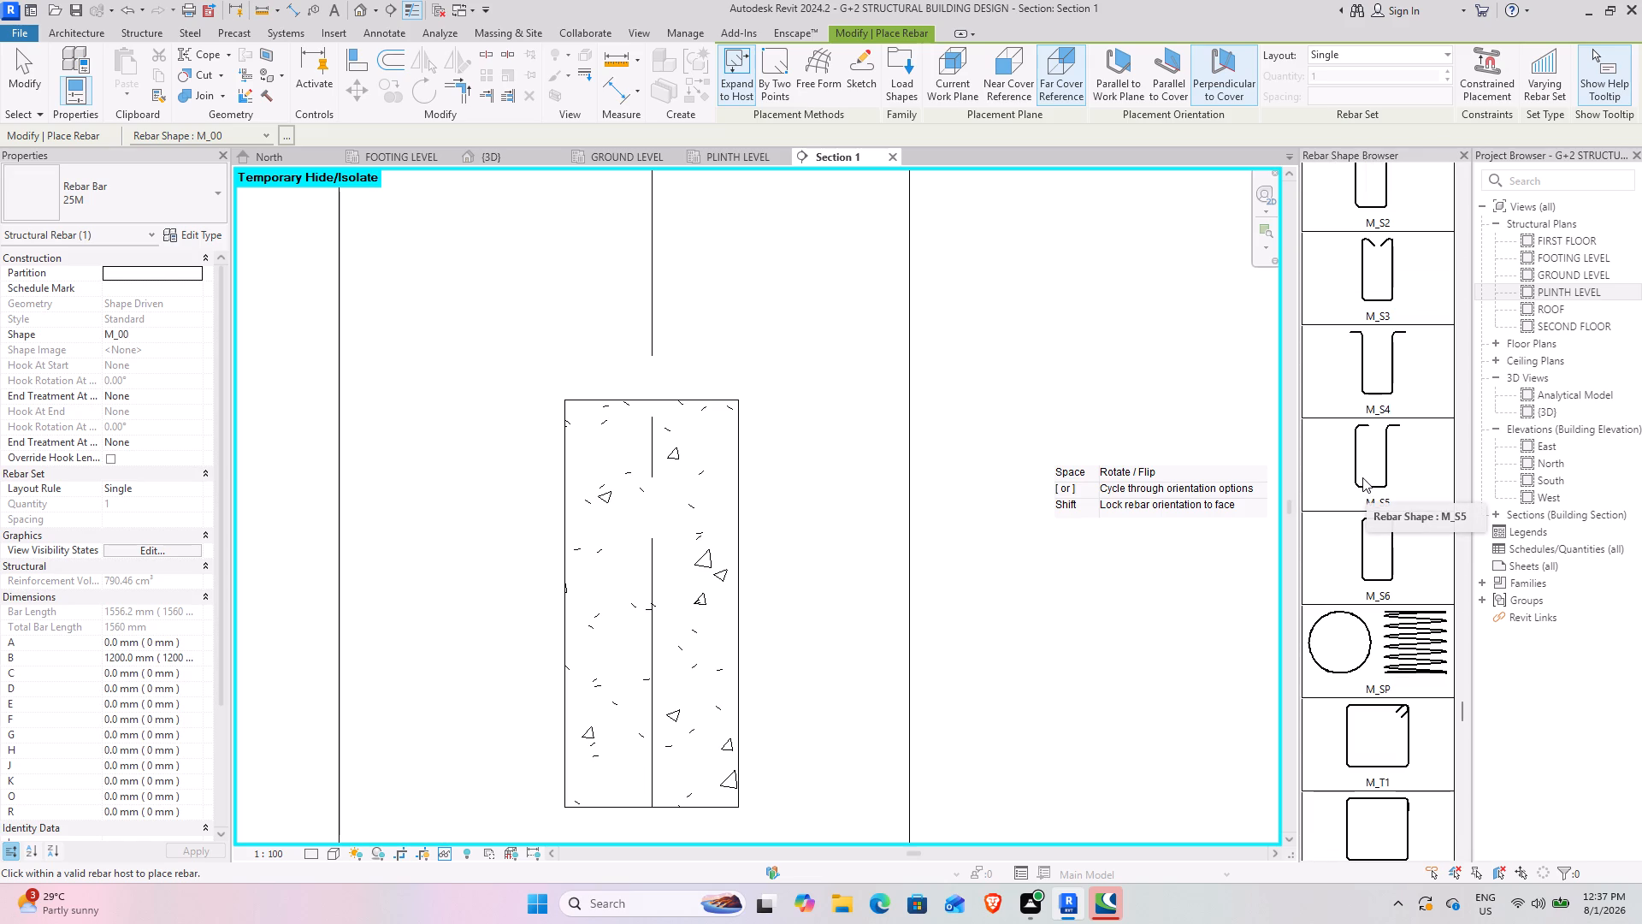
{"action": "scroll", "coordinate": [1362, 477], "scroll_direction": "down", "scroll_amount": 2}
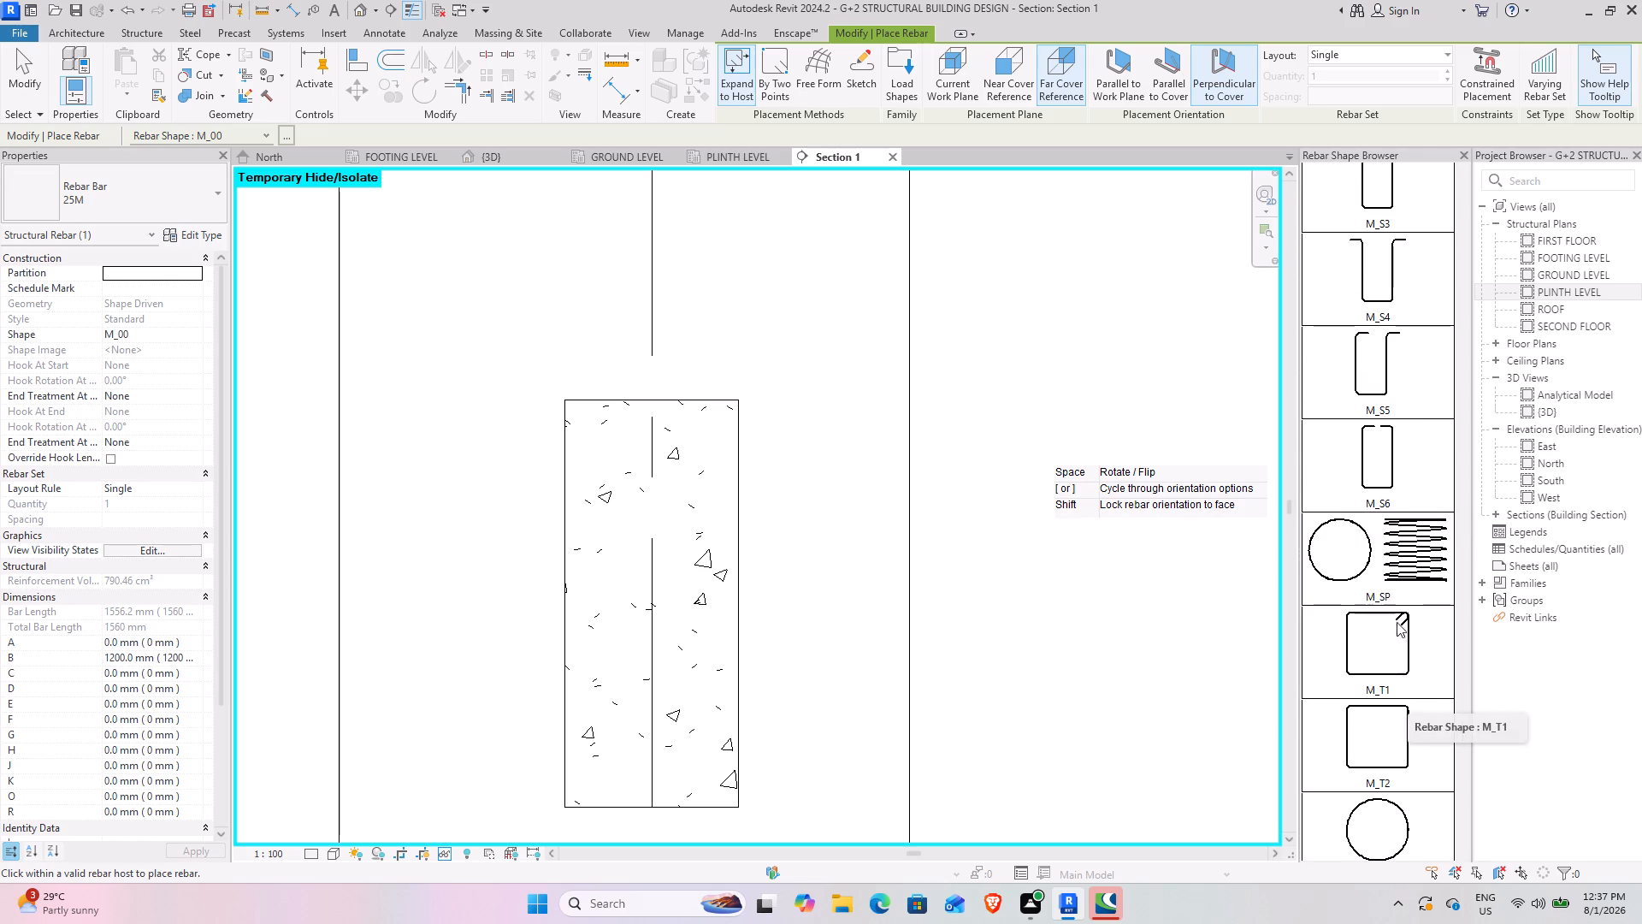
{"action": "left_click", "coordinate": [1397, 607]}
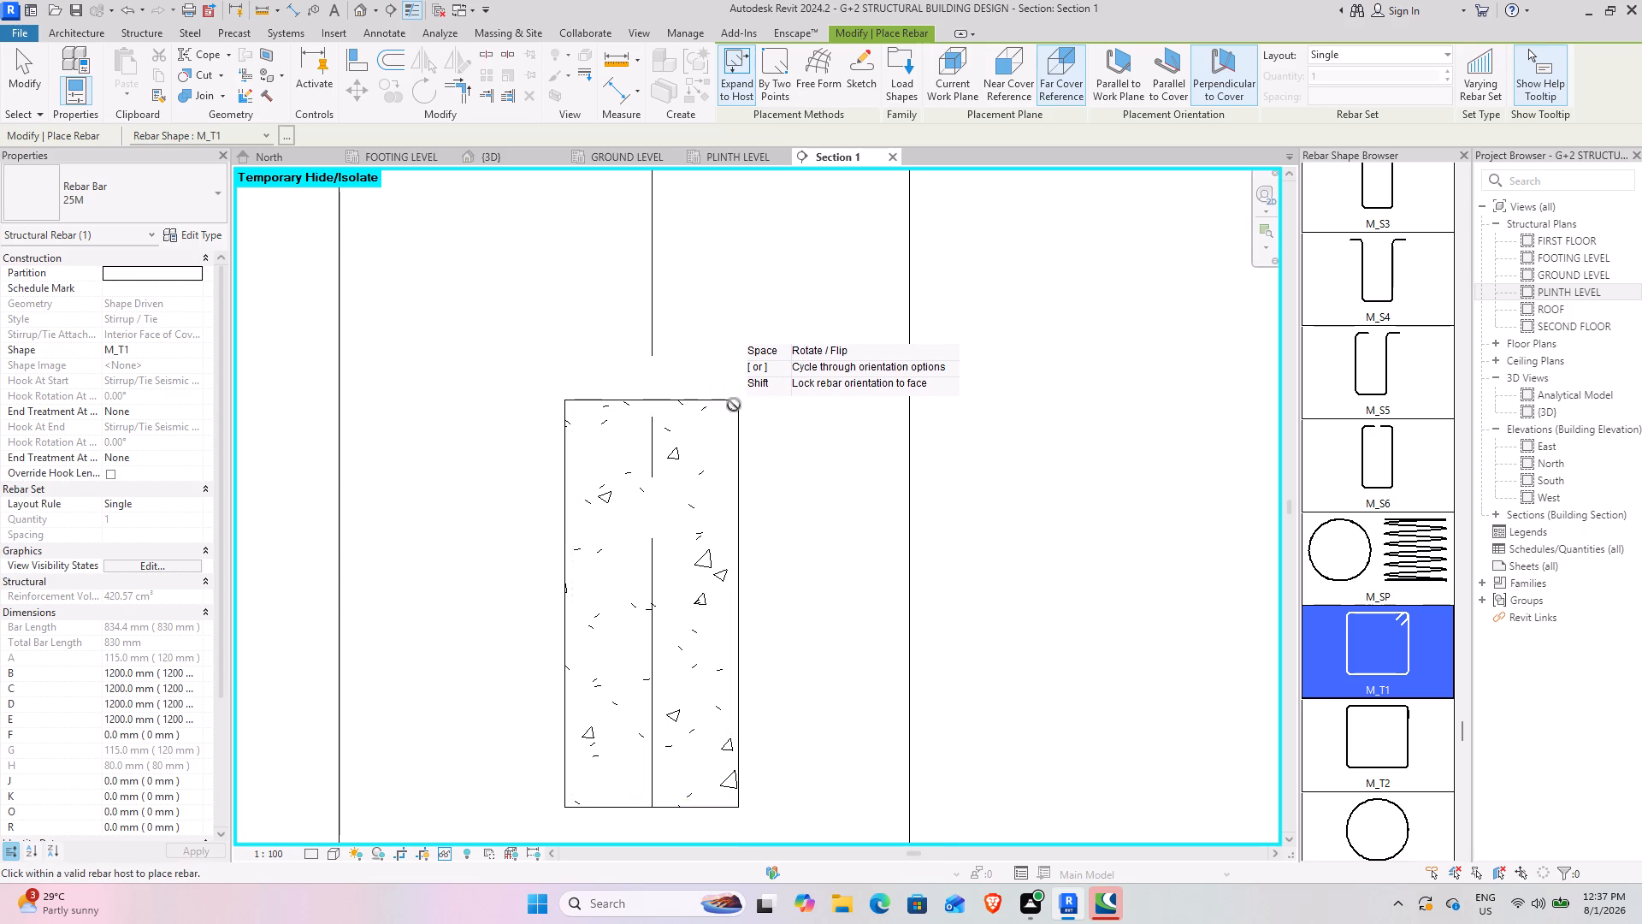
{"action": "left_click", "coordinate": [932, 76]}
{"action": "left_click", "coordinate": [1125, 91]}
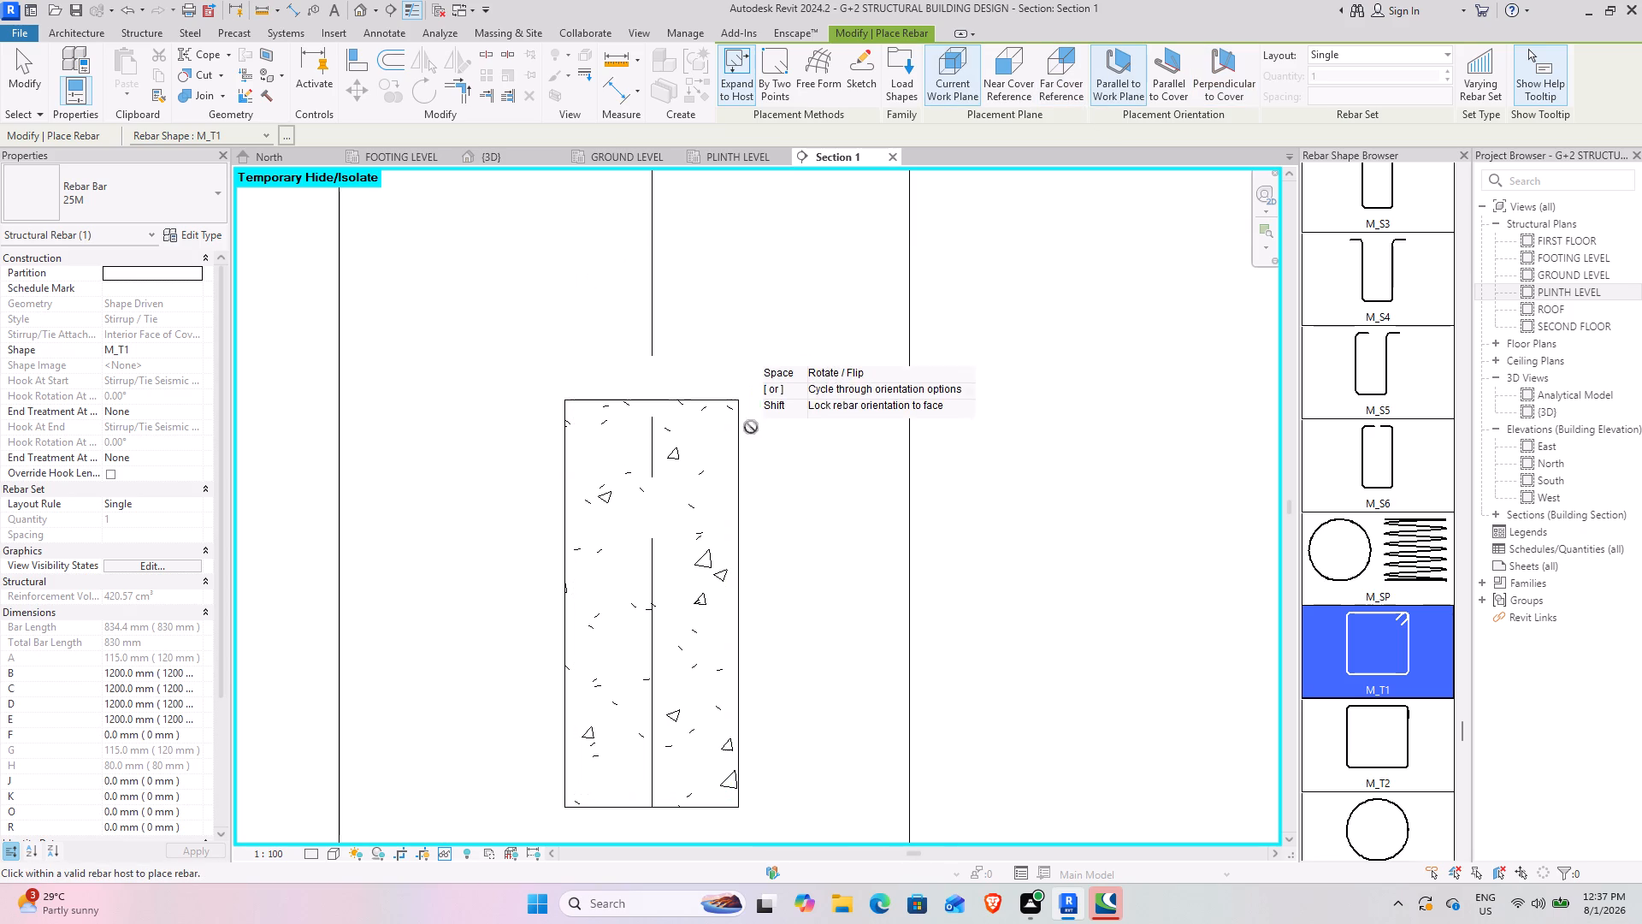
{"action": "left_click", "coordinate": [1056, 87]}
{"action": "left_click", "coordinate": [1215, 71]}
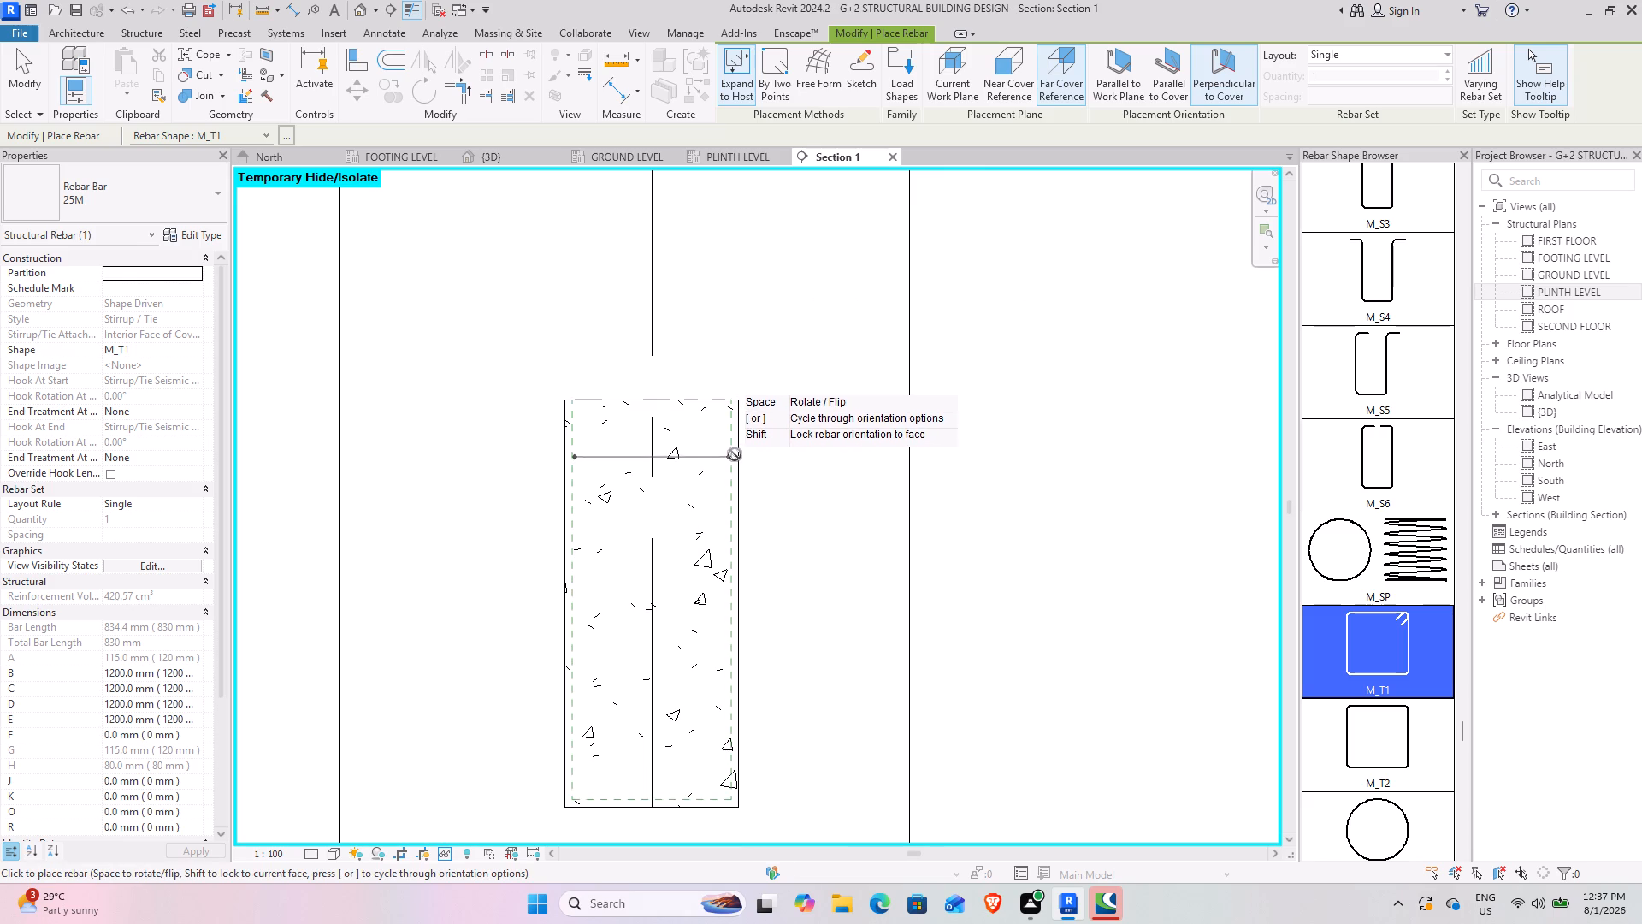
{"action": "left_click", "coordinate": [185, 196]}
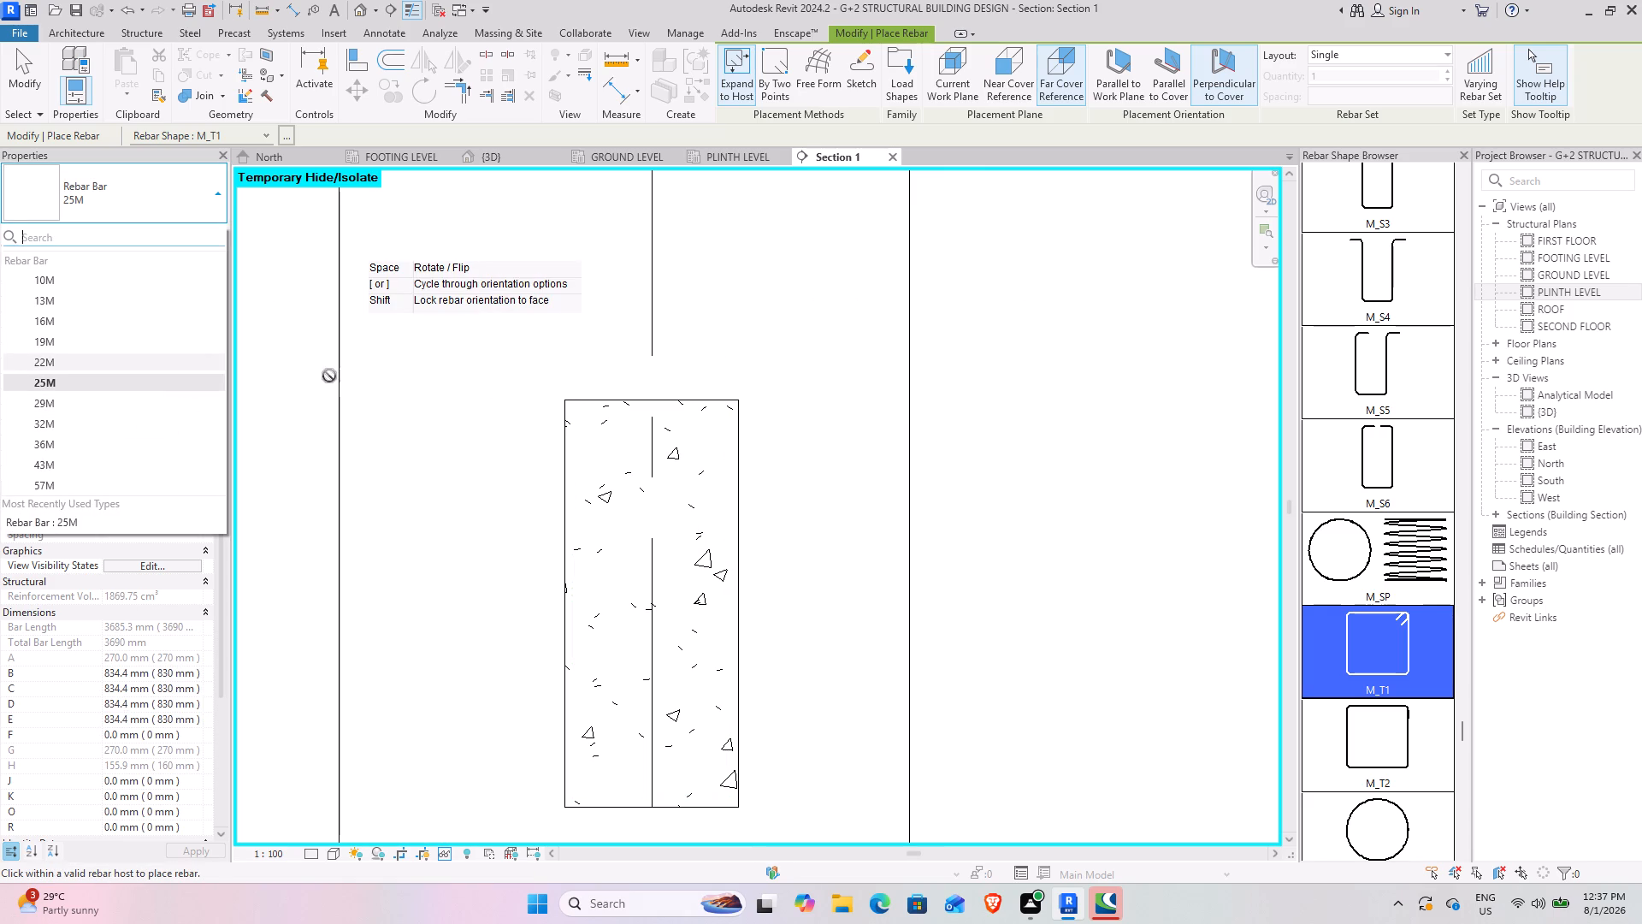
{"action": "left_click", "coordinate": [121, 386]}
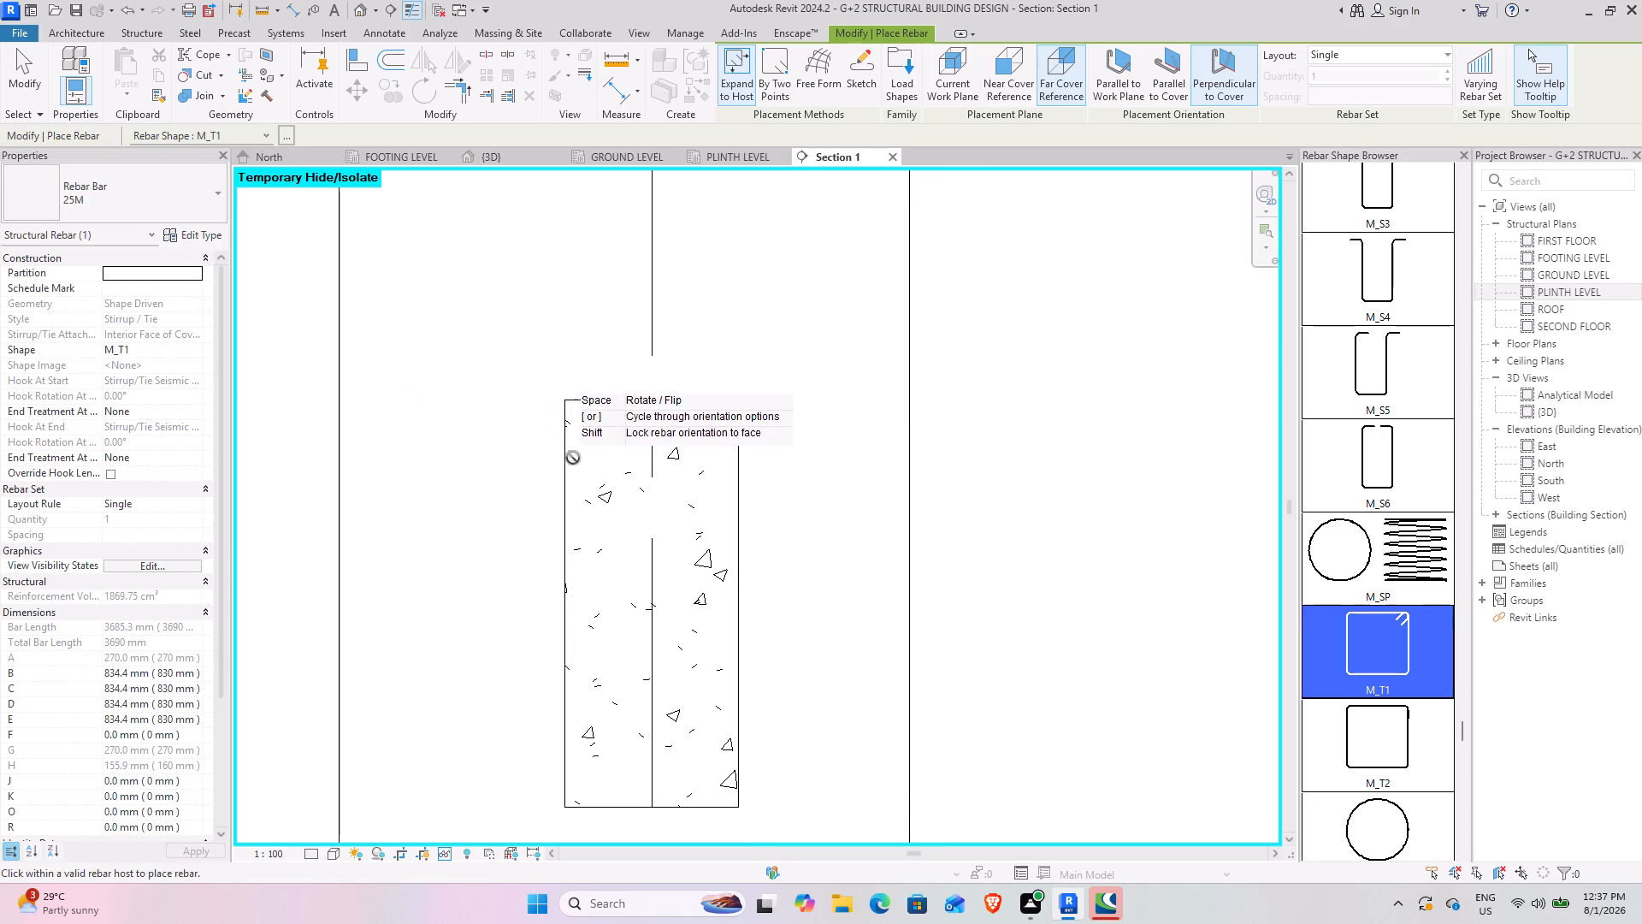
{"action": "left_click", "coordinate": [721, 471]}
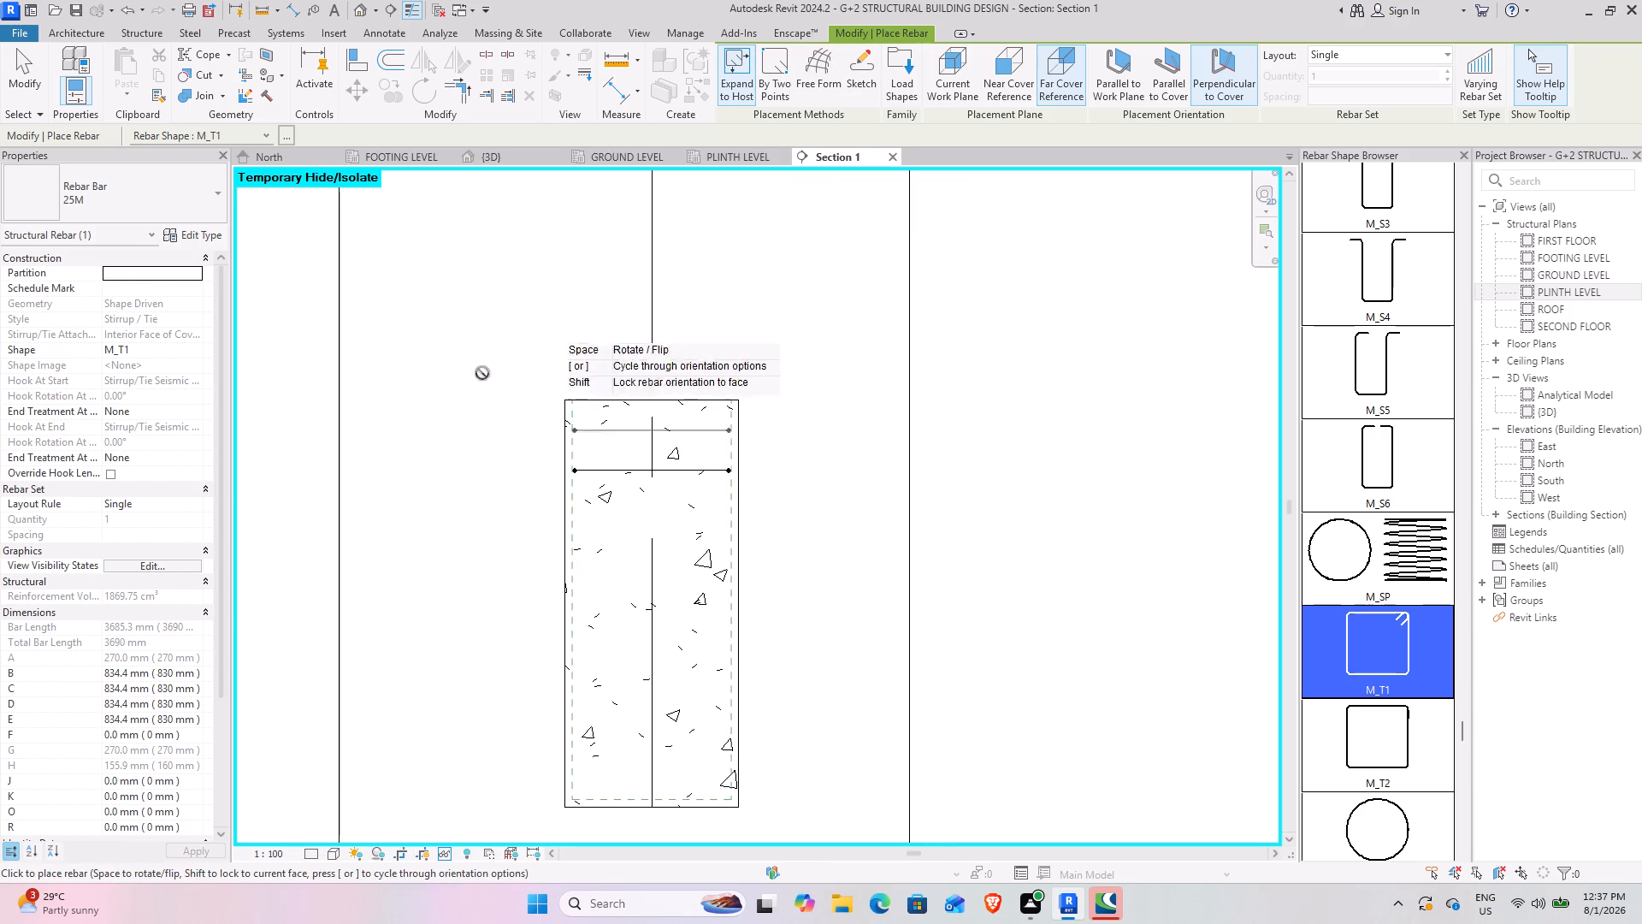
{"action": "left_click", "coordinate": [22, 78]}
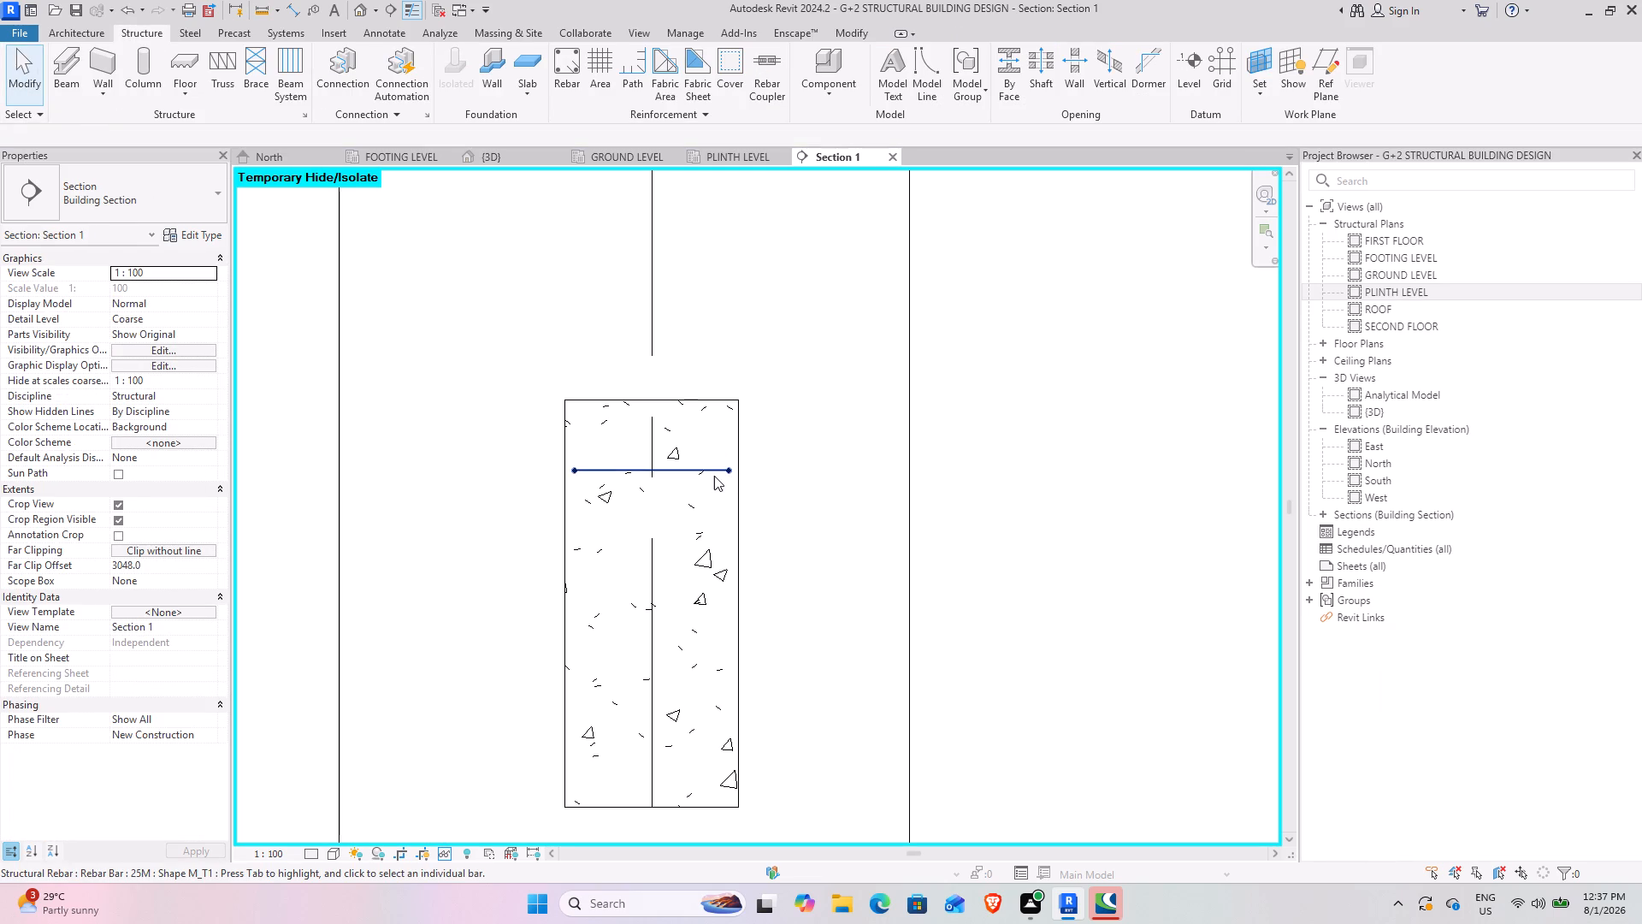
Distribute the column's stirrup along its height with a Maximum Spacing layout at 150 mm.
{"action": "left_click", "coordinate": [714, 476]}
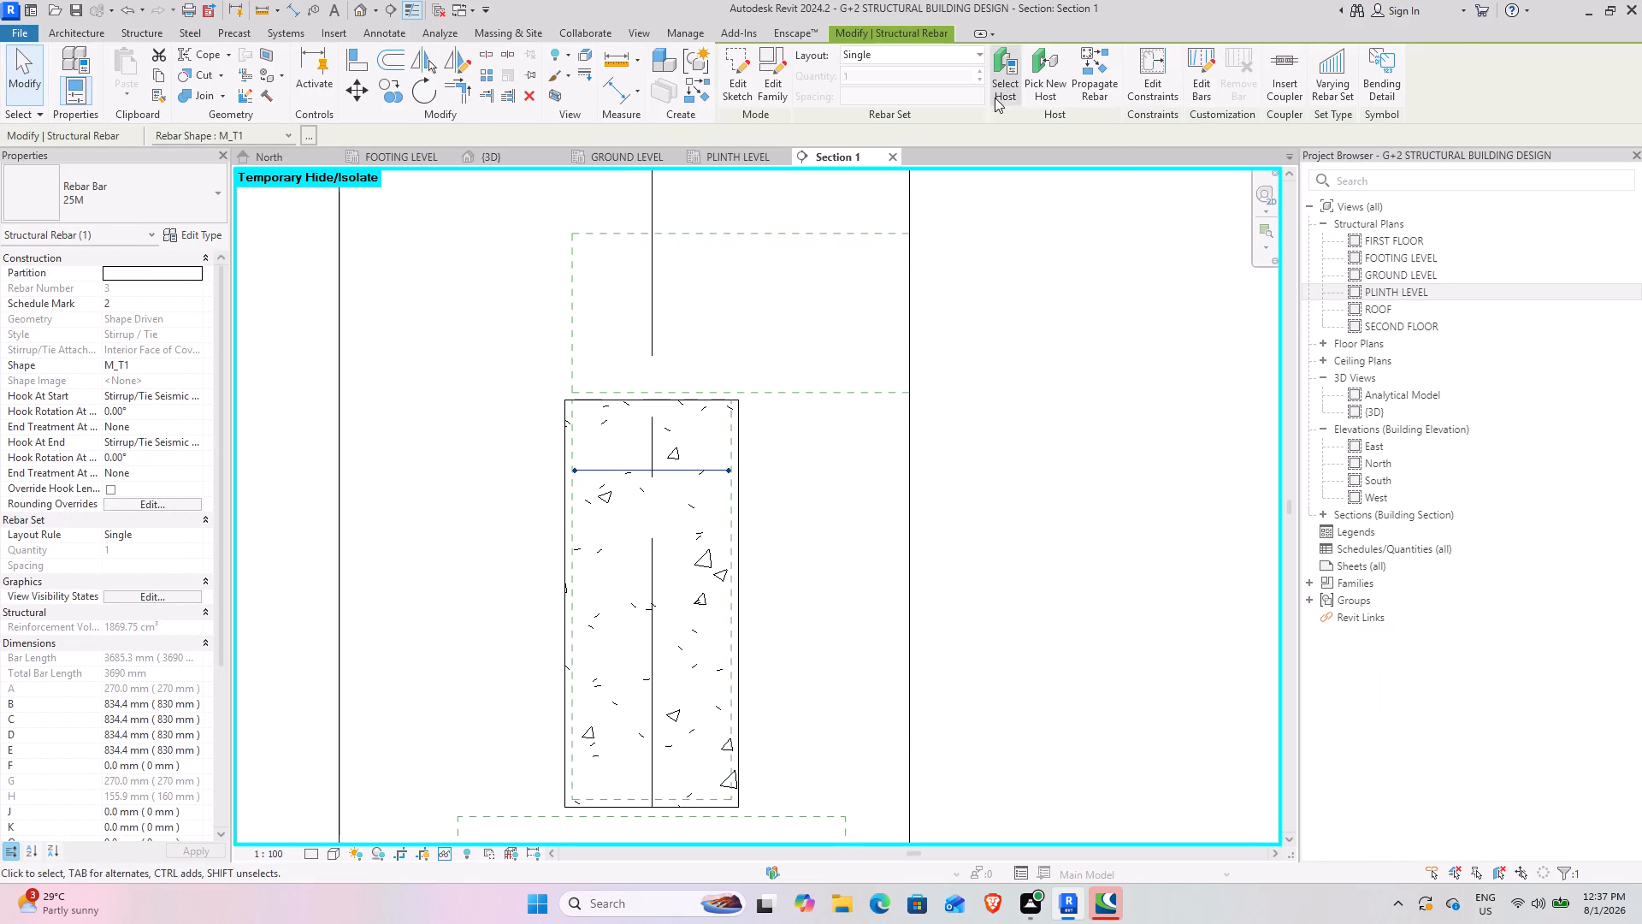
{"action": "left_click", "coordinate": [978, 55]}
{"action": "left_click", "coordinate": [921, 115]}
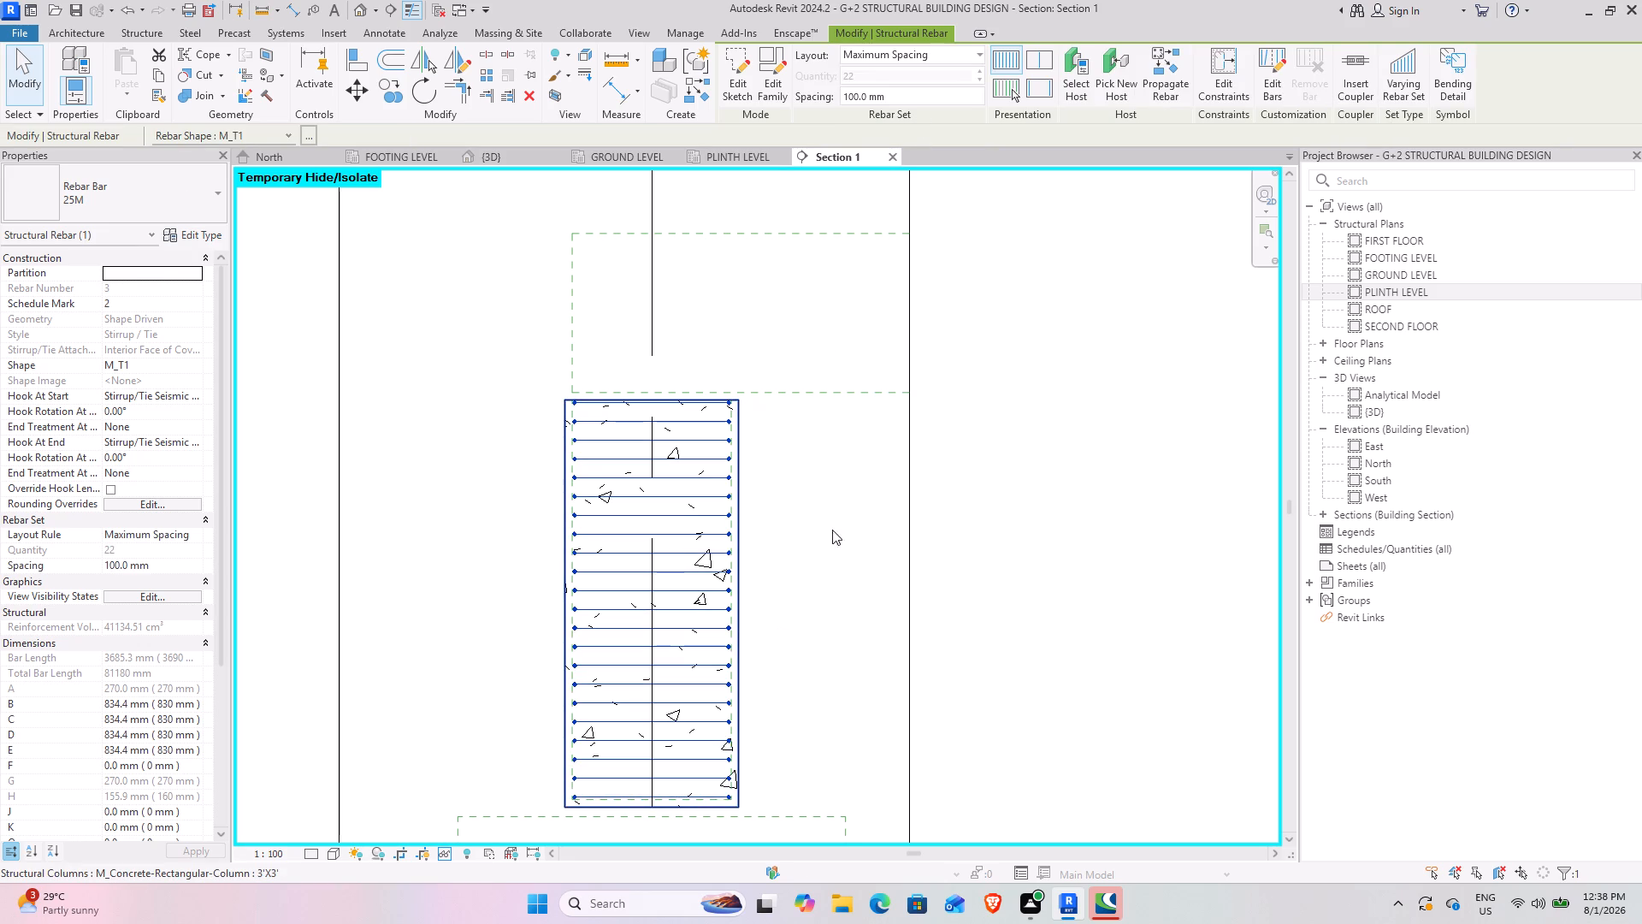
{"action": "scroll", "coordinate": [855, 467], "scroll_direction": "down", "scroll_amount": 2}
{"action": "middle_click_drag", "start_coordinate": [765, 738], "coordinate": [685, 656]}
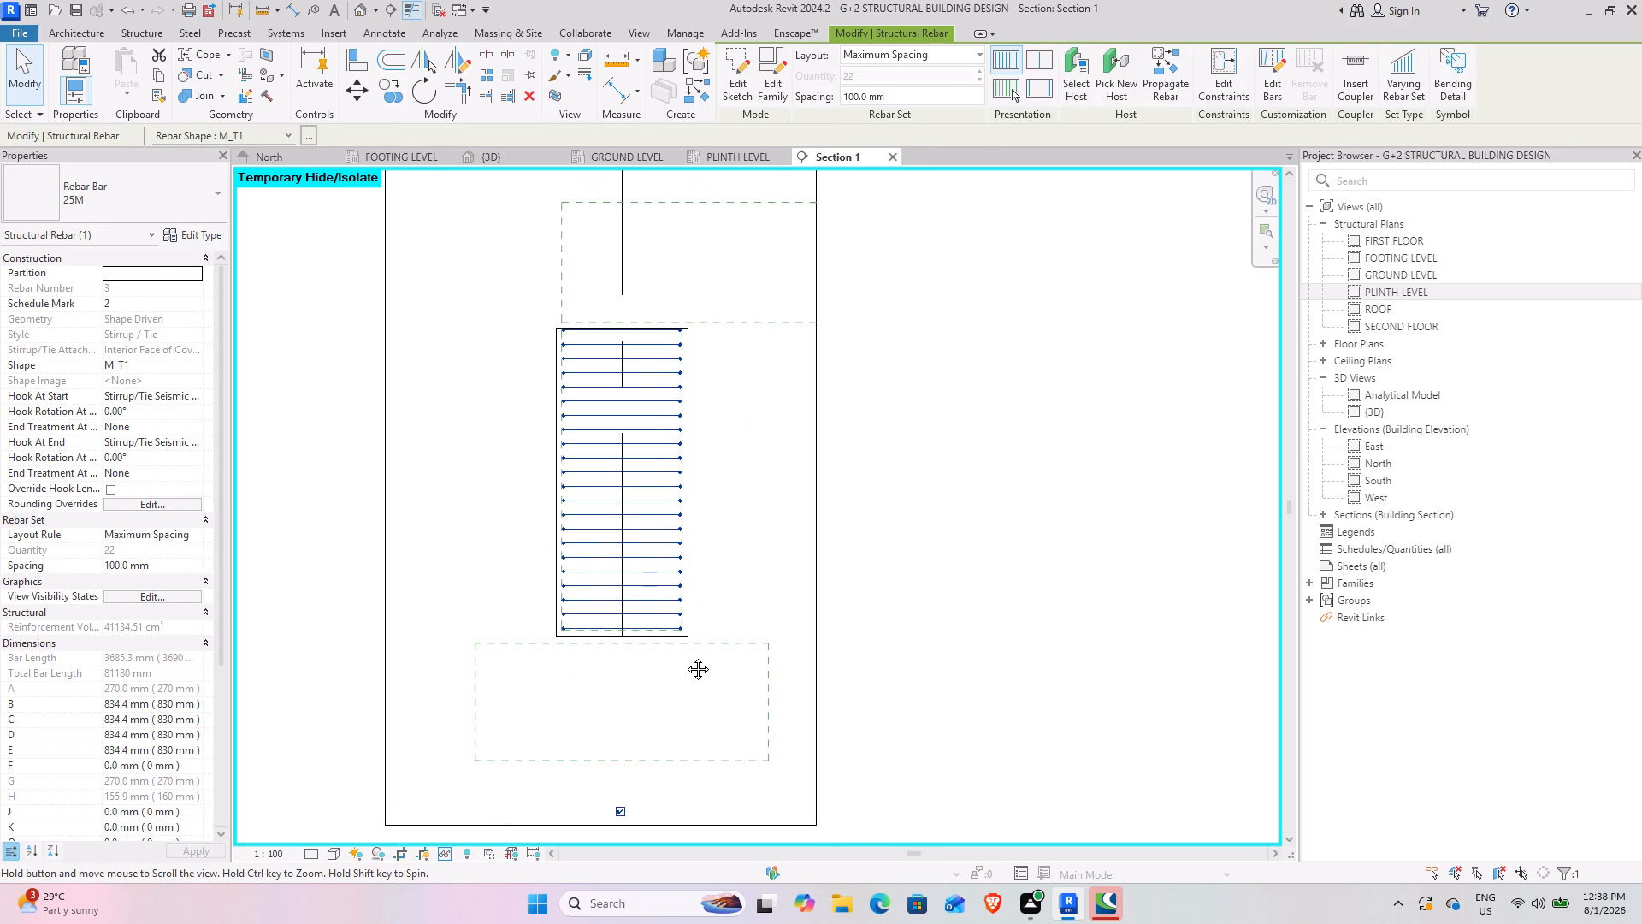
{"action": "middle_click_drag", "start_coordinate": [685, 656], "coordinate": [682, 661]}
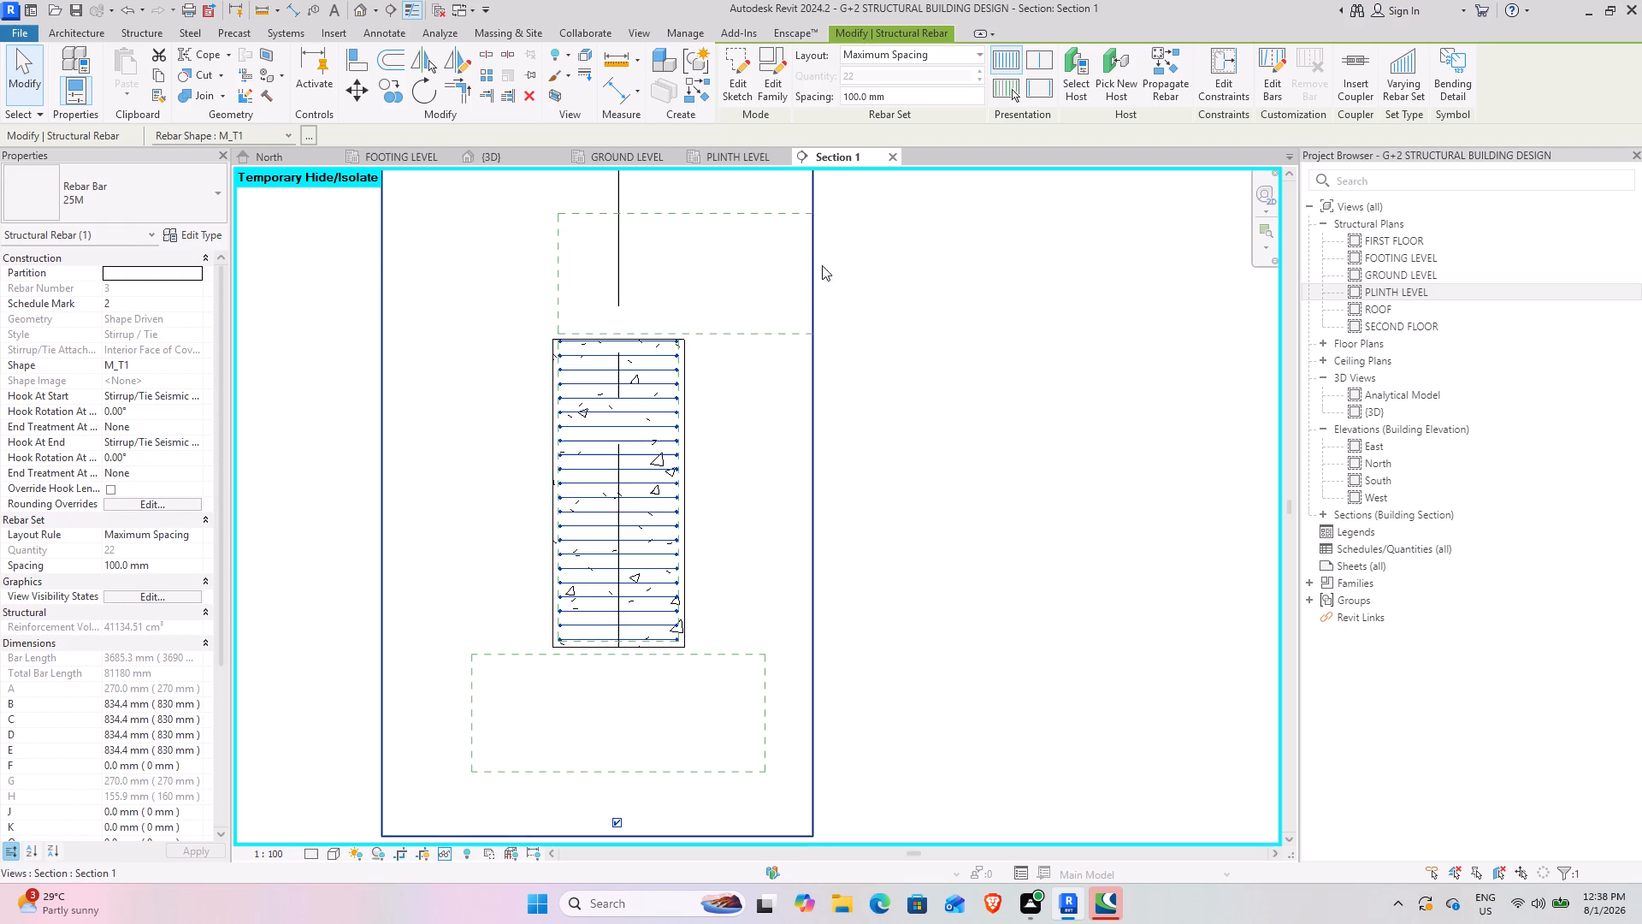
{"action": "left_click", "coordinate": [912, 98]}
{"action": "type", "text": "150"}
{"action": "key", "text": "Return"}
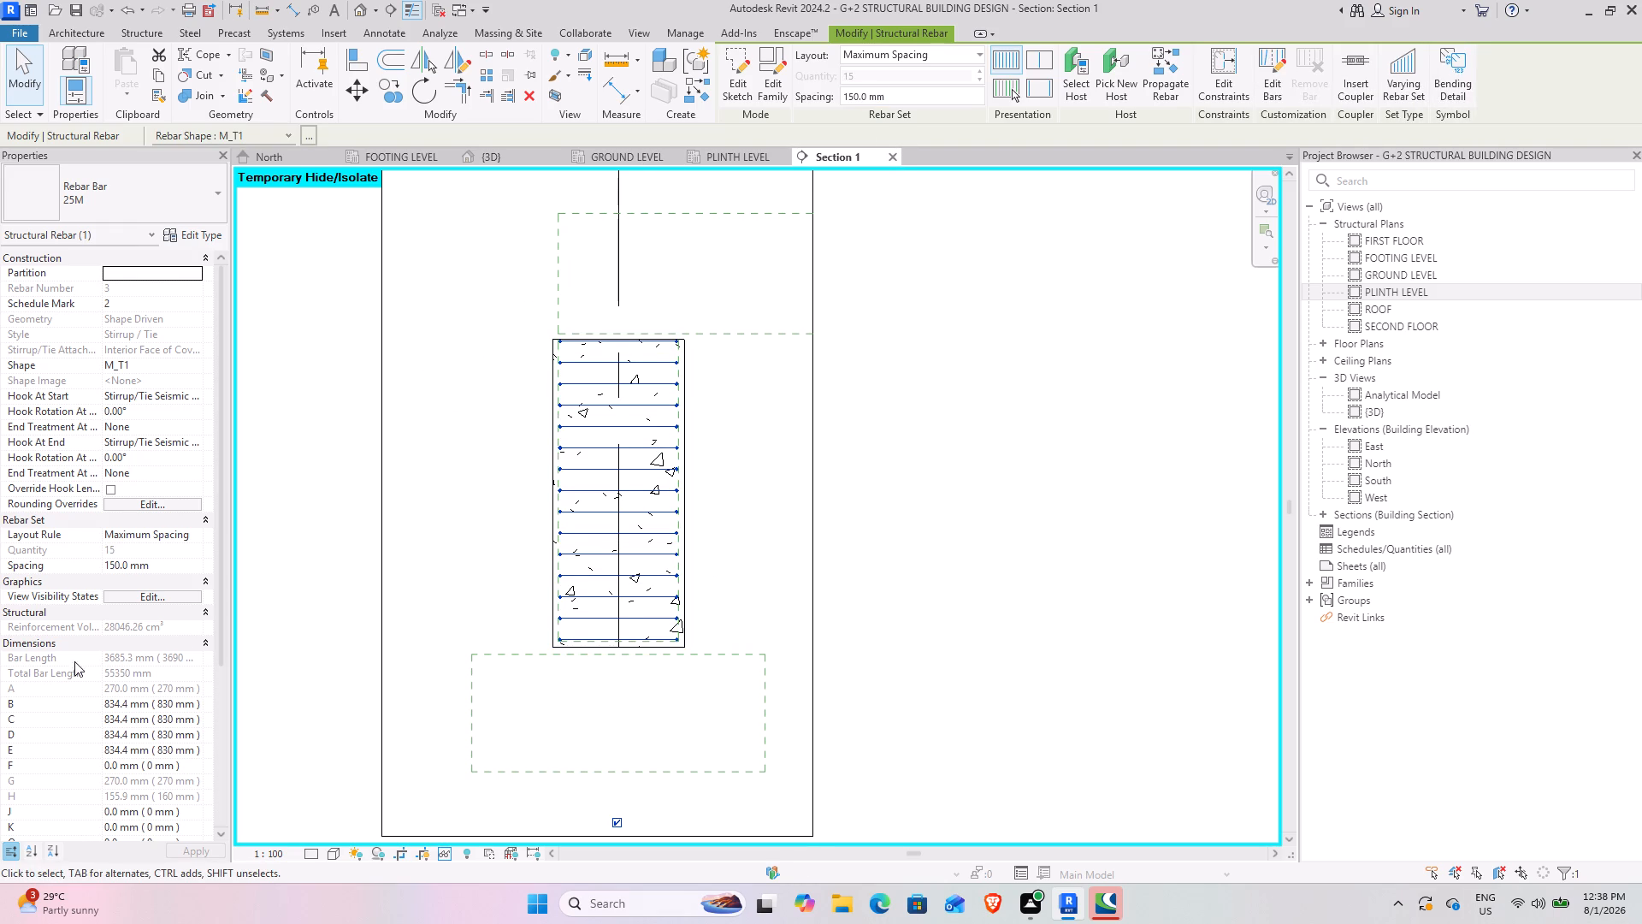
Set the column stirrups to show unobscured in the {3D} view and switch to that view.
{"action": "left_click", "coordinate": [170, 601]}
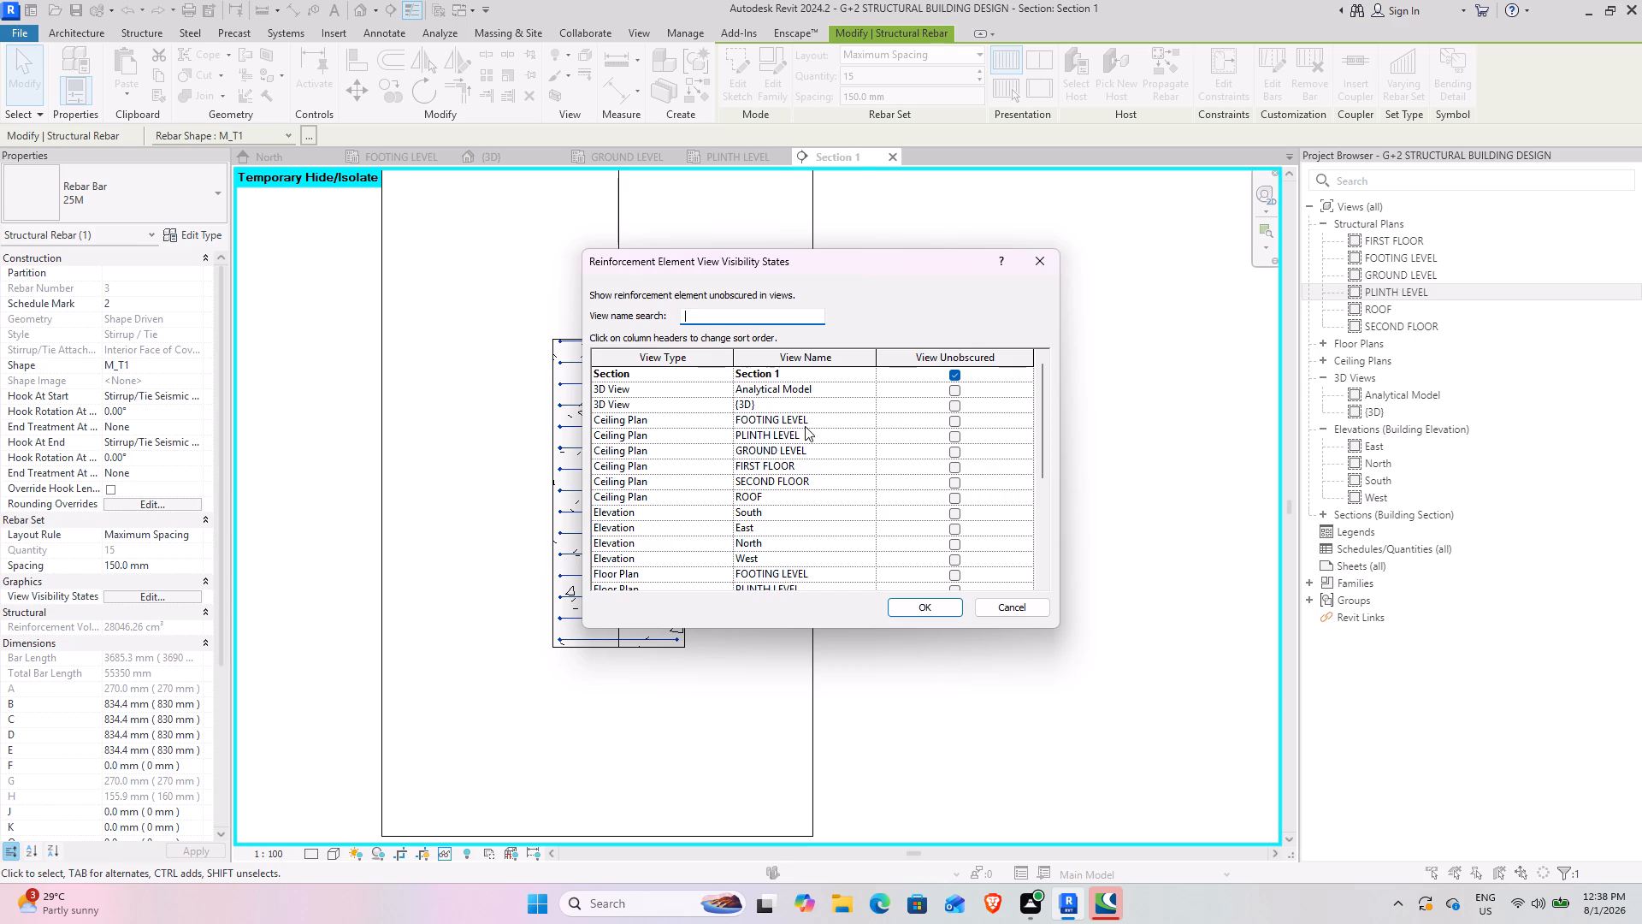
{"action": "left_click", "coordinate": [955, 403]}
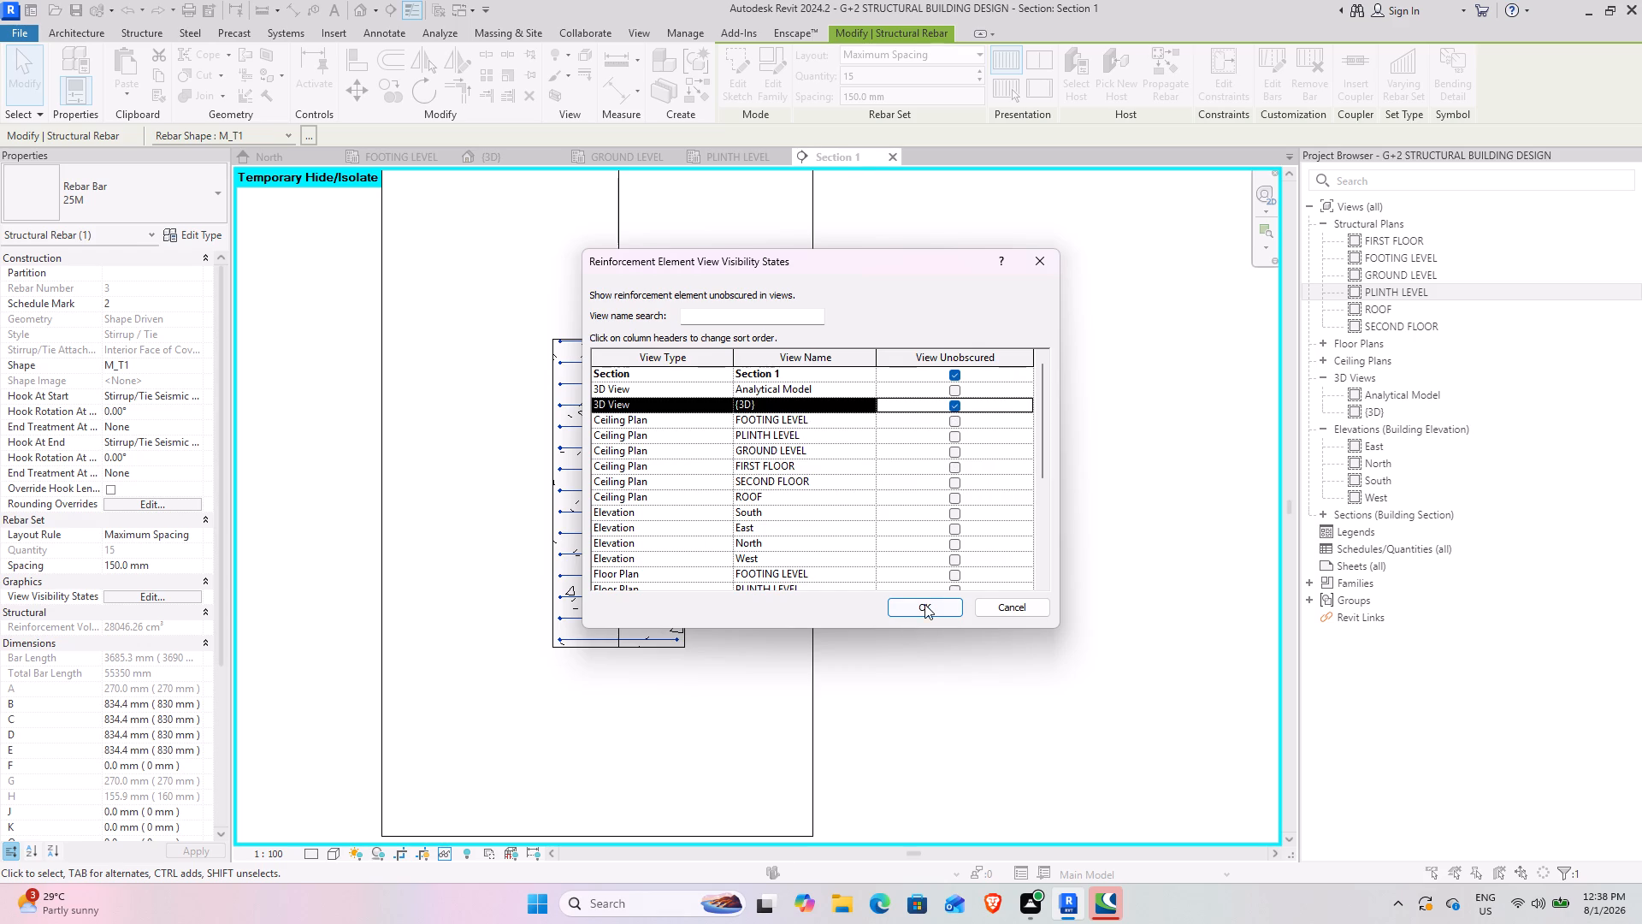
{"action": "left_click", "coordinate": [924, 604]}
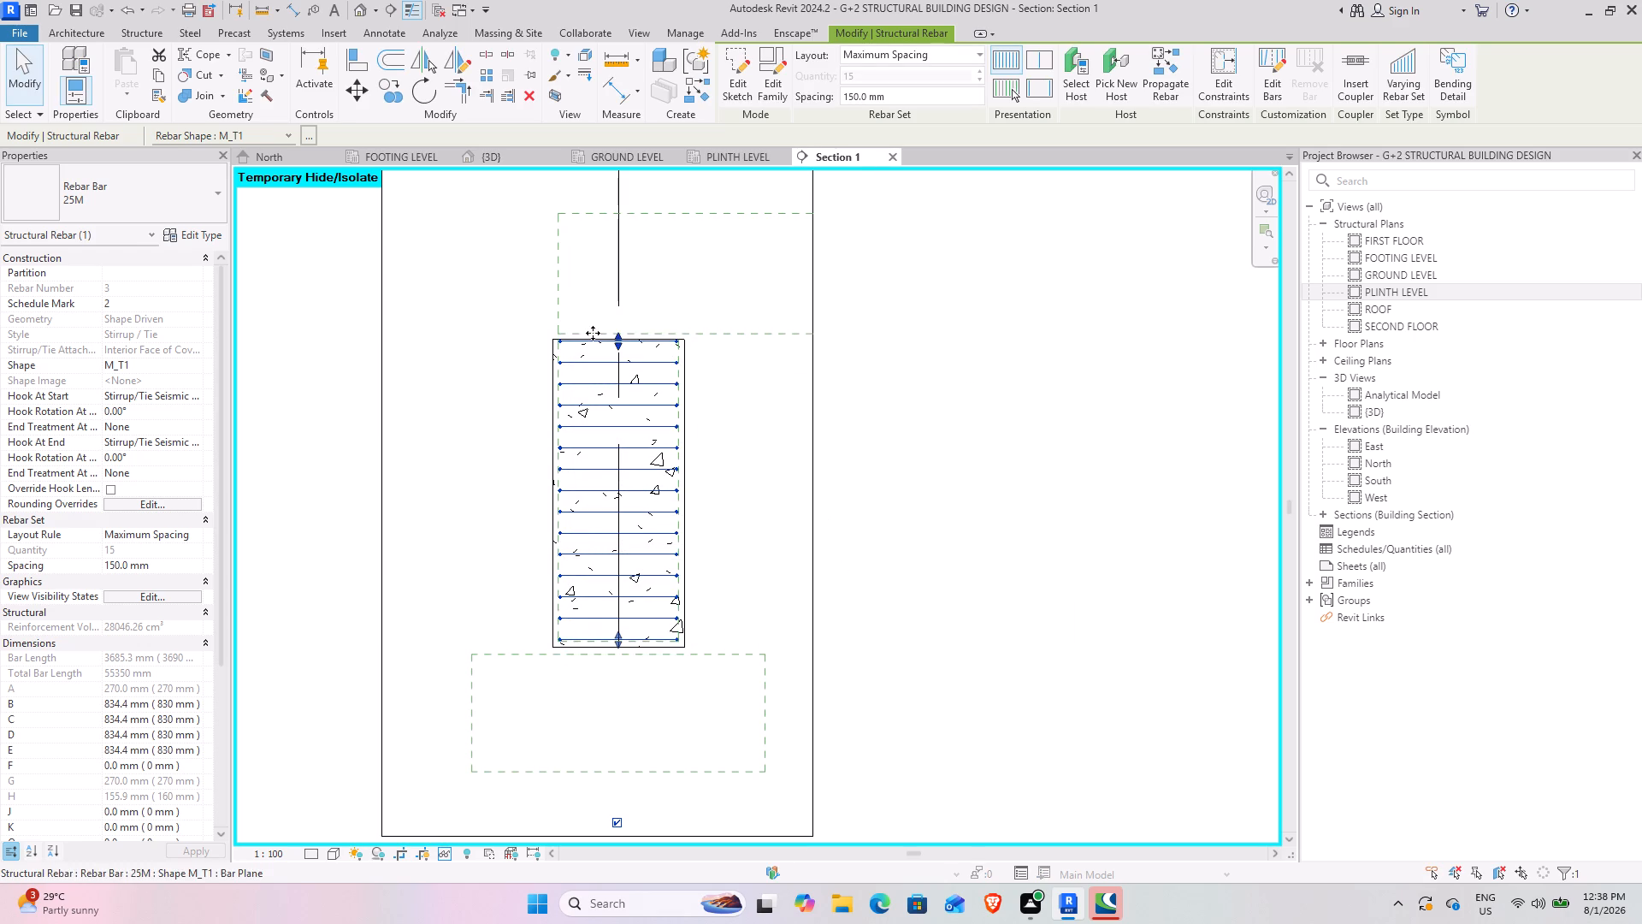
{"action": "left_click", "coordinate": [501, 155]}
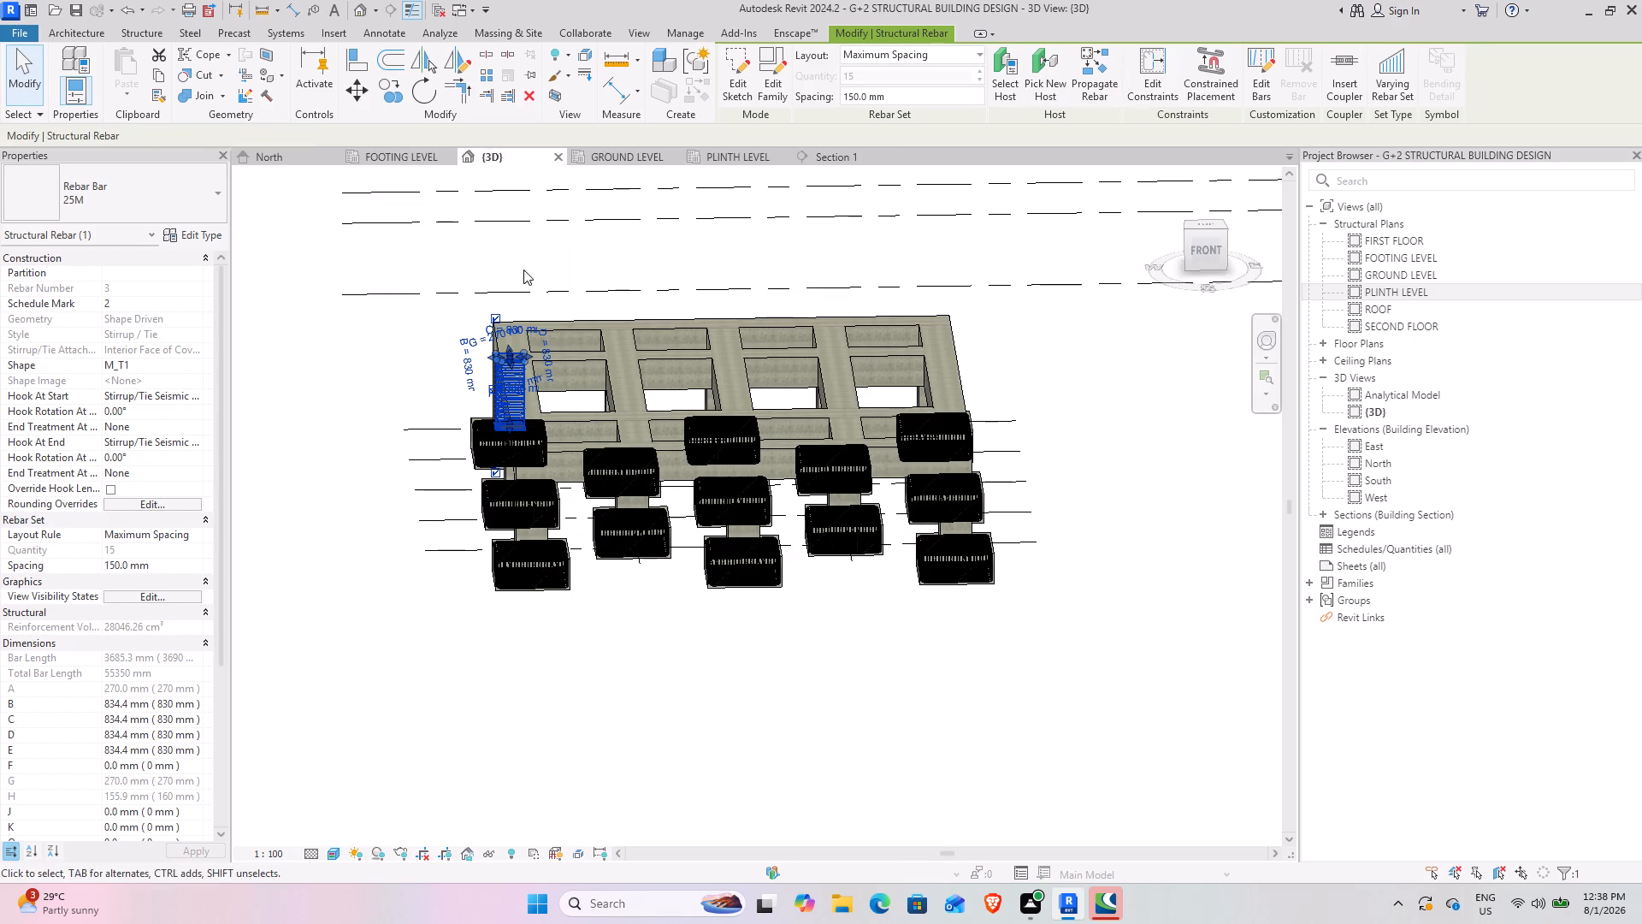
{"action": "left_click", "coordinate": [487, 627]}
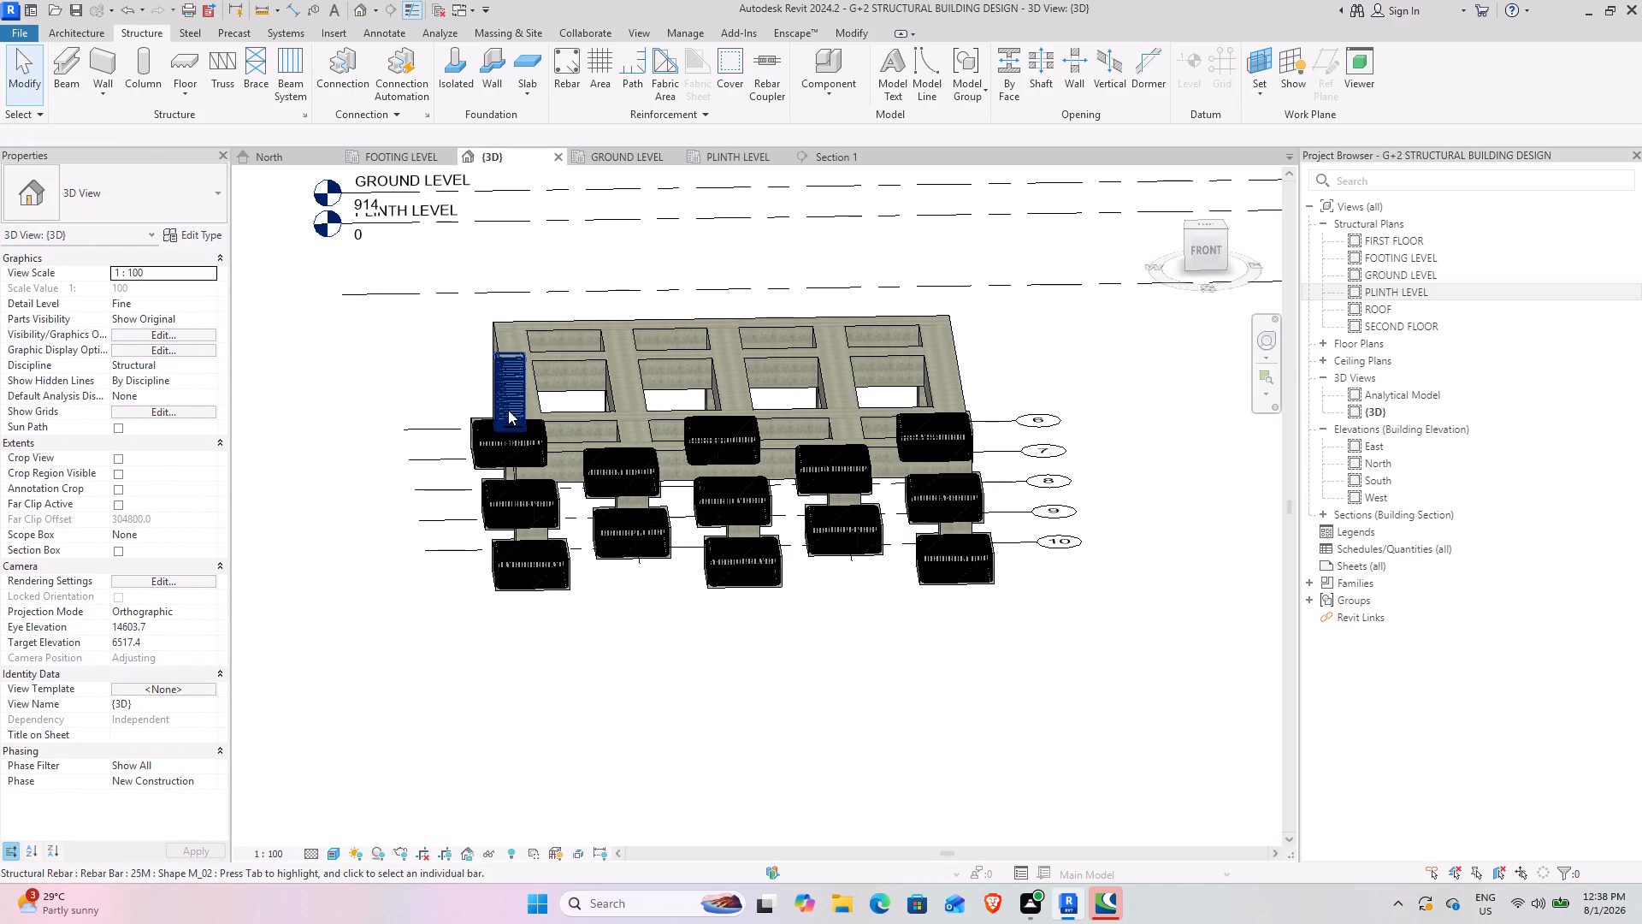
Examine the stirrup spacing along the corner column and its meeting with the footing reinforcement in 3D.
{"action": "middle_click_drag", "start_coordinate": [459, 542], "coordinate": [465, 543], "text": "shift"}
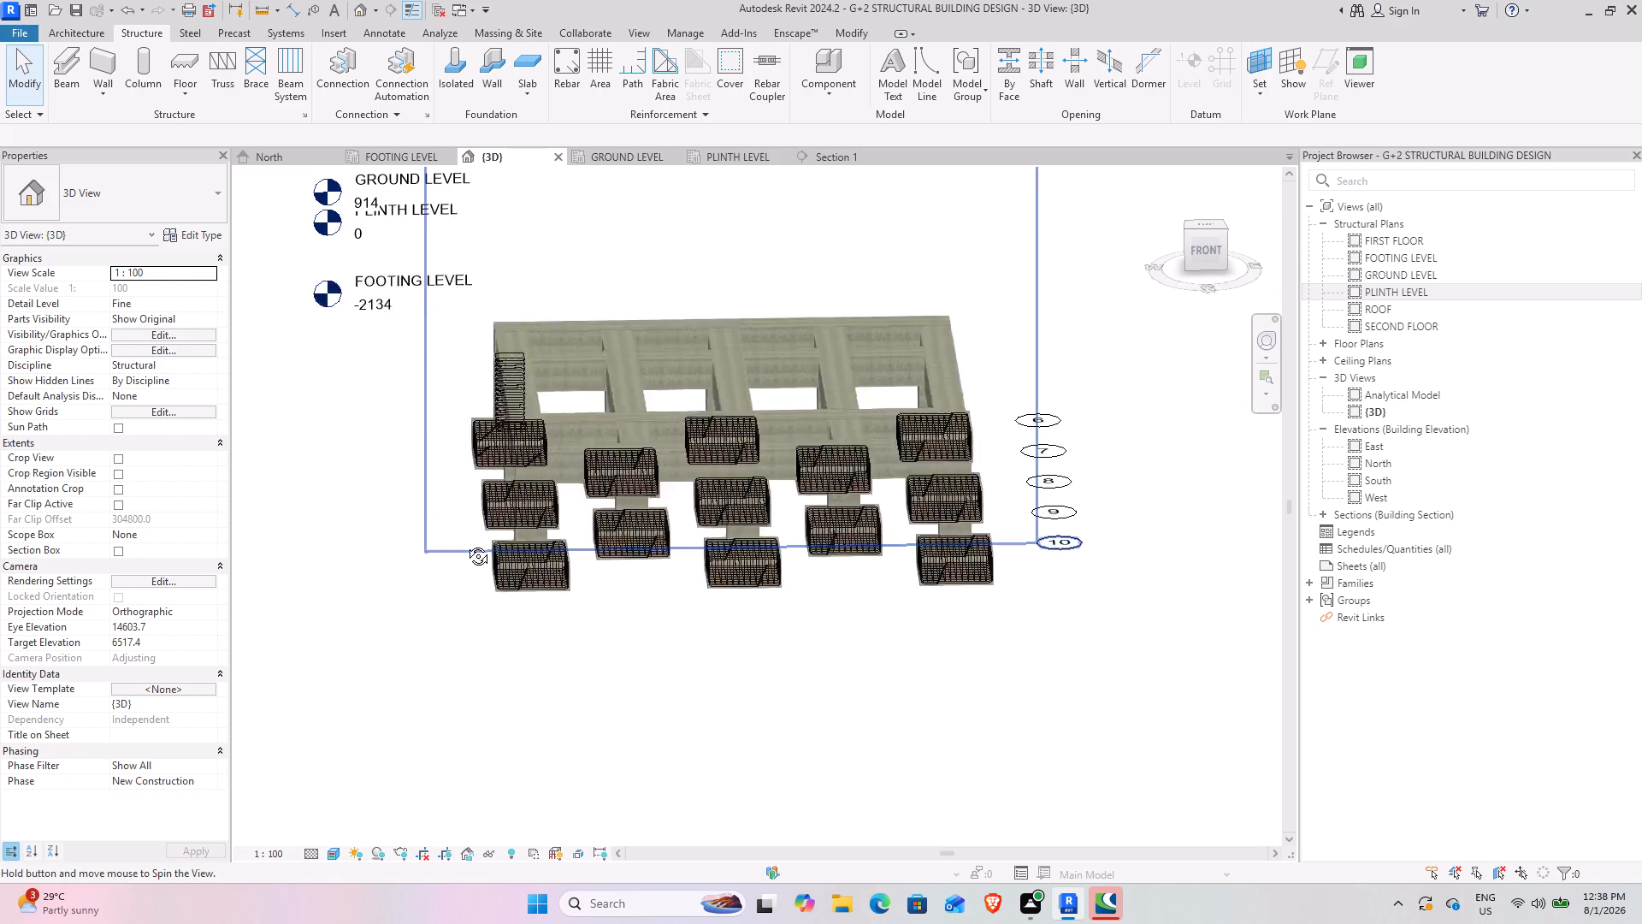
{"action": "middle_click_drag", "start_coordinate": [465, 543], "coordinate": [645, 536], "text": "shift"}
{"action": "scroll", "coordinate": [688, 445], "scroll_direction": "up", "scroll_amount": 14}
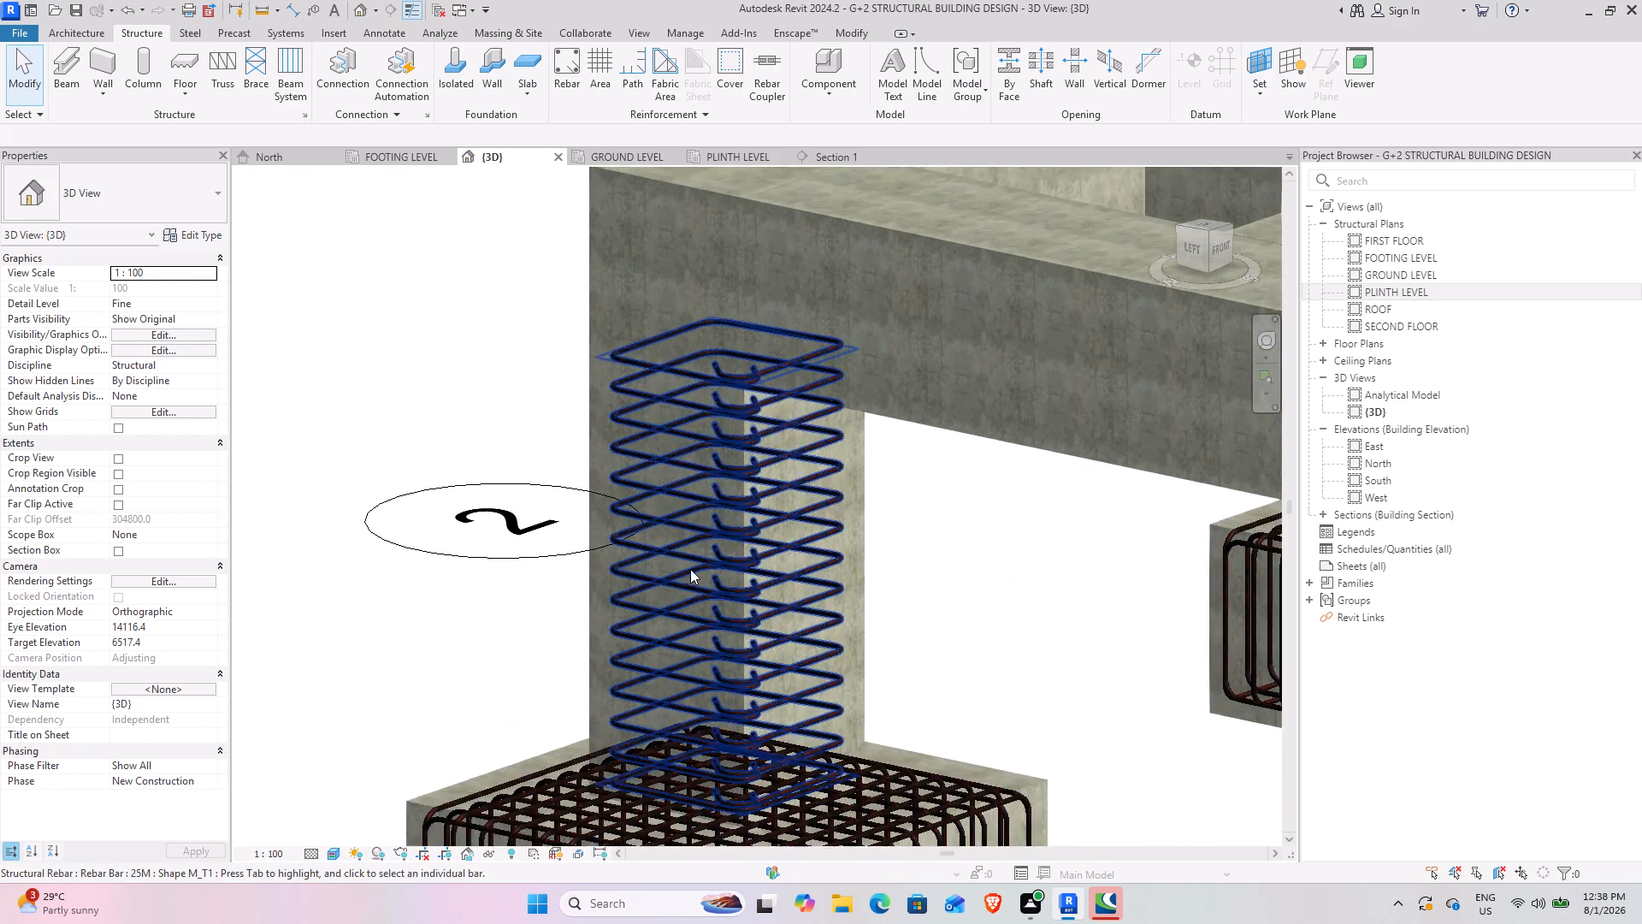
{"action": "middle_click_drag", "start_coordinate": [850, 642], "coordinate": [821, 619], "text": "shift"}
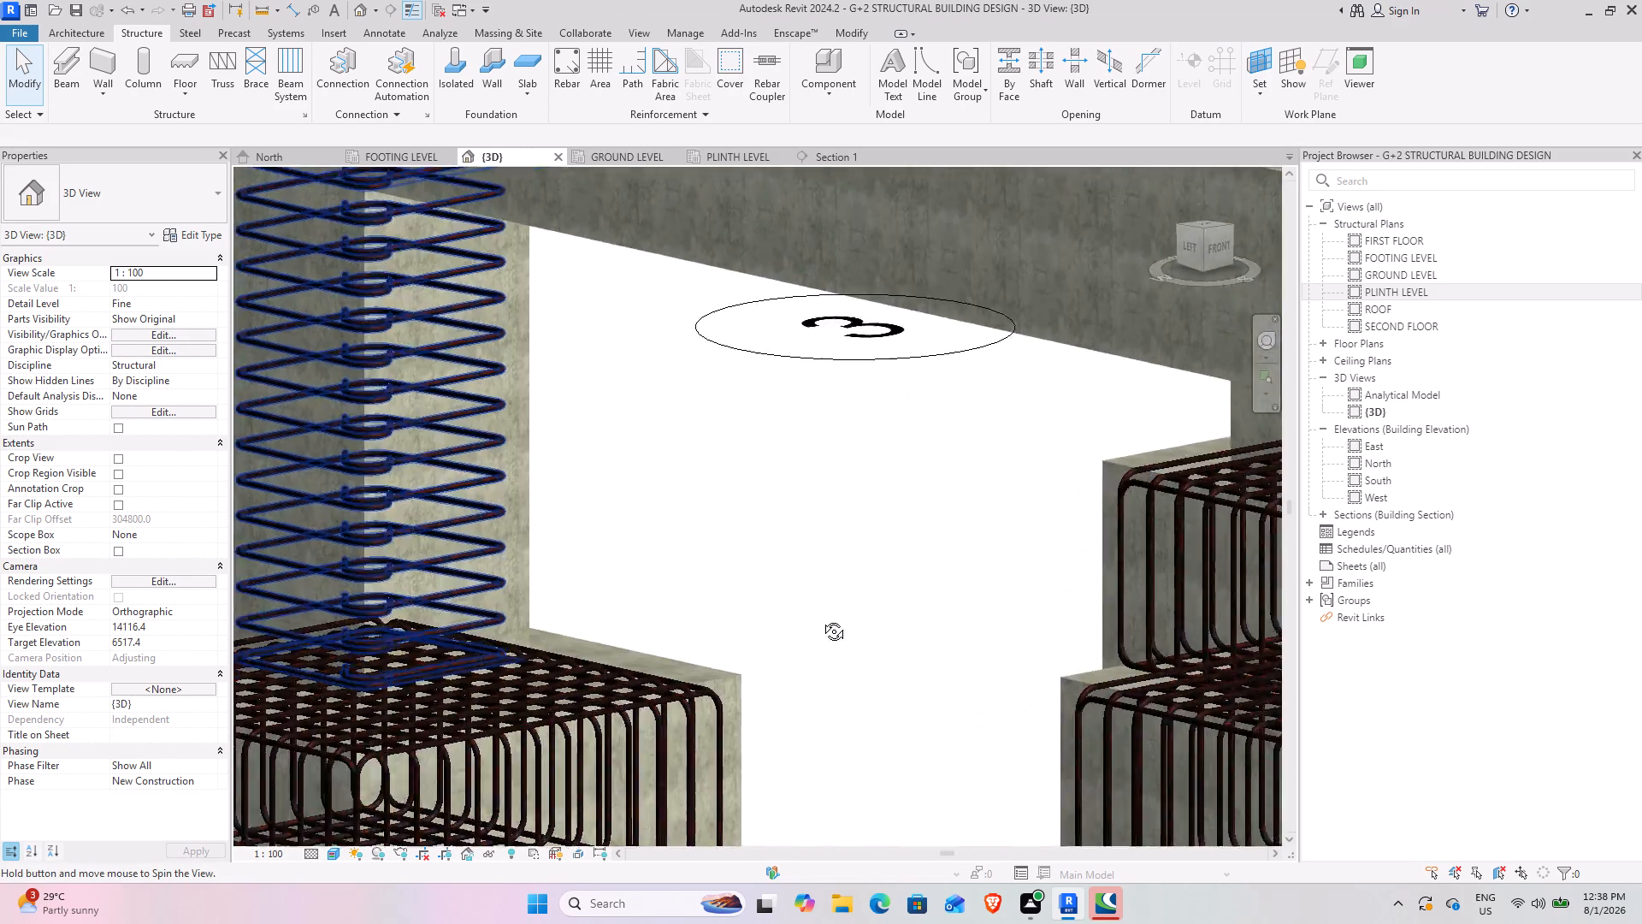
{"action": "middle_click_drag", "start_coordinate": [821, 619], "coordinate": [846, 605], "text": "shift"}
{"action": "scroll", "coordinate": [704, 566], "scroll_direction": "up", "scroll_amount": 3}
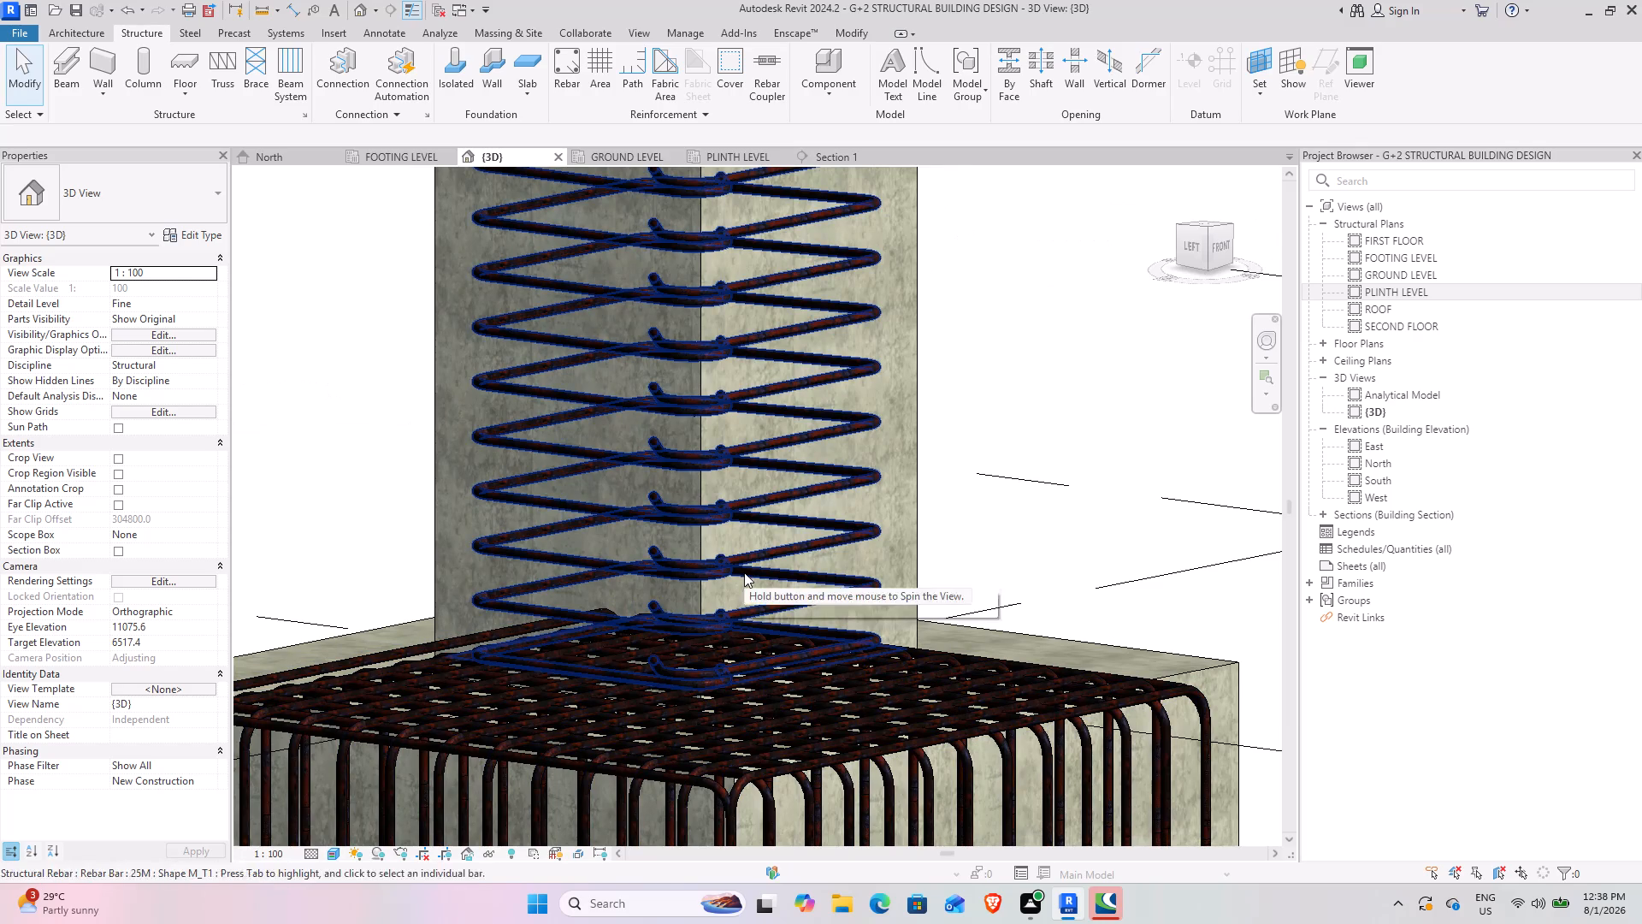
{"action": "scroll", "coordinate": [744, 572], "scroll_direction": "down", "scroll_amount": 6}
{"action": "middle_click_drag", "start_coordinate": [702, 666], "coordinate": [751, 696], "text": "shift"}
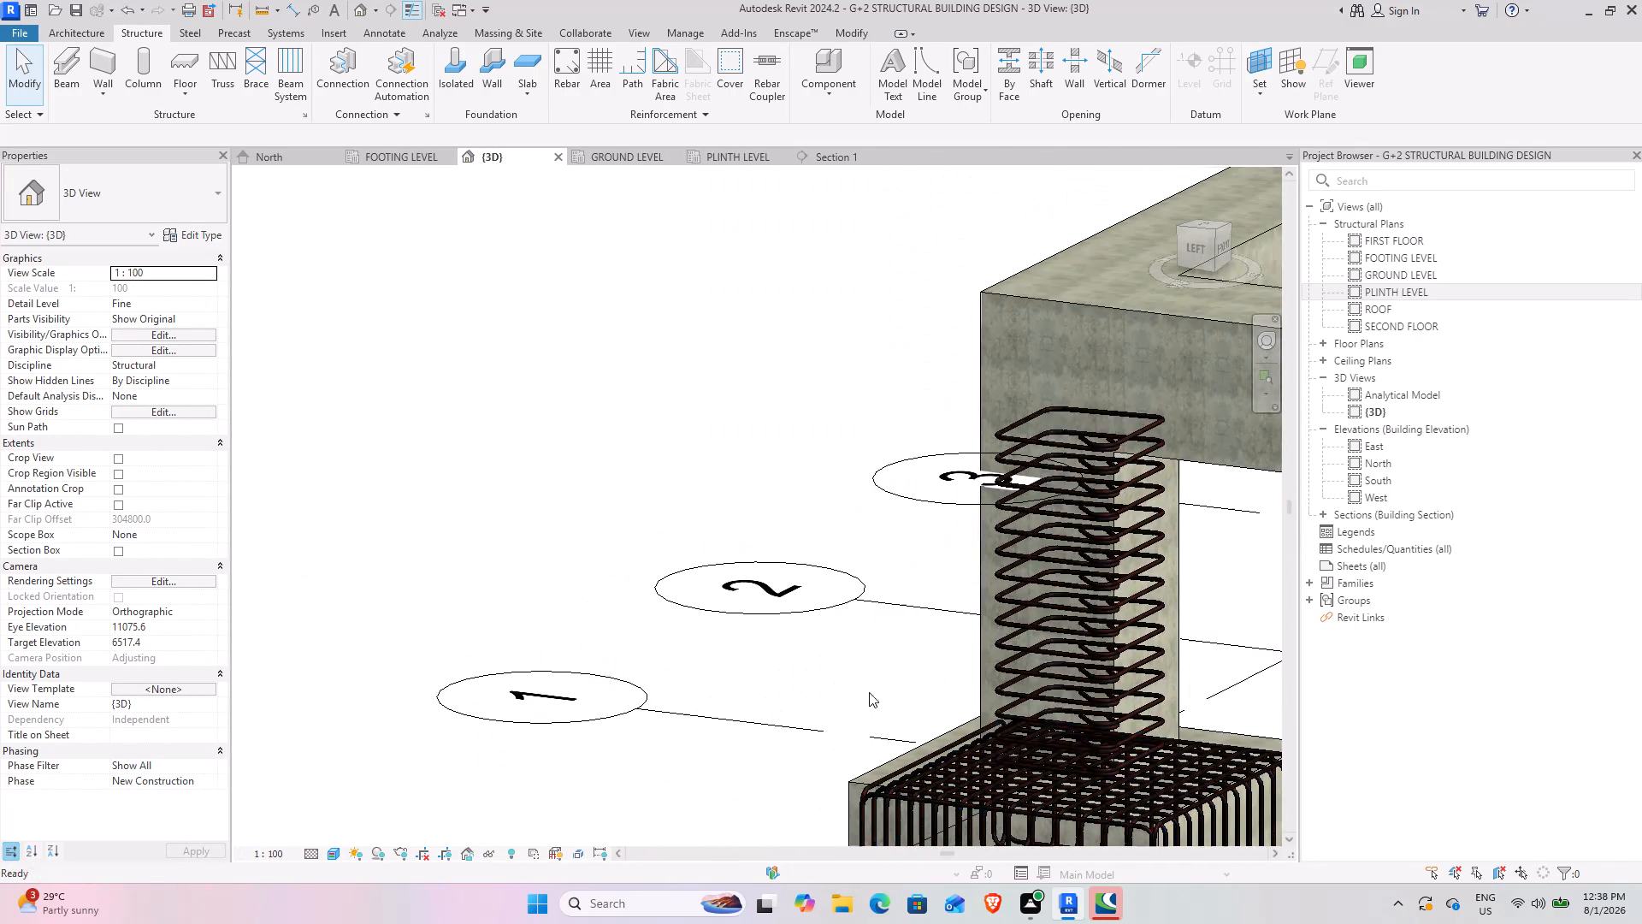
{"action": "middle_click_drag", "start_coordinate": [1029, 629], "coordinate": [525, 566]}
{"action": "scroll", "coordinate": [565, 469], "scroll_direction": "up", "scroll_amount": 3}
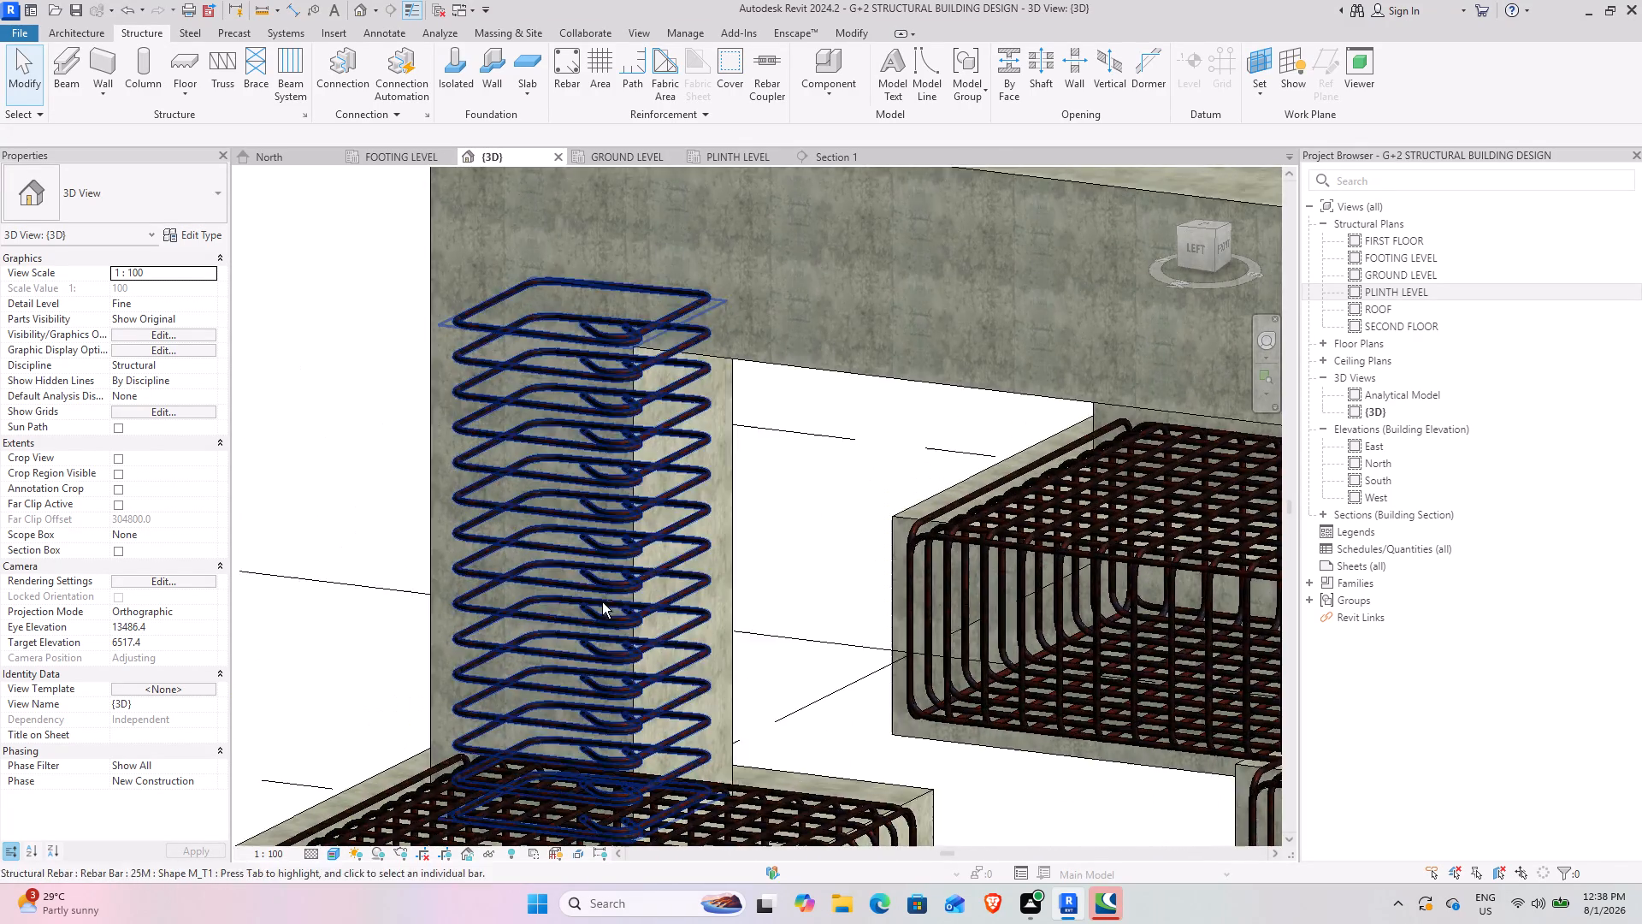
{"action": "middle_click_drag", "start_coordinate": [602, 602], "coordinate": [639, 587], "text": "shift"}
{"action": "middle_click_drag", "start_coordinate": [903, 589], "coordinate": [631, 569]}
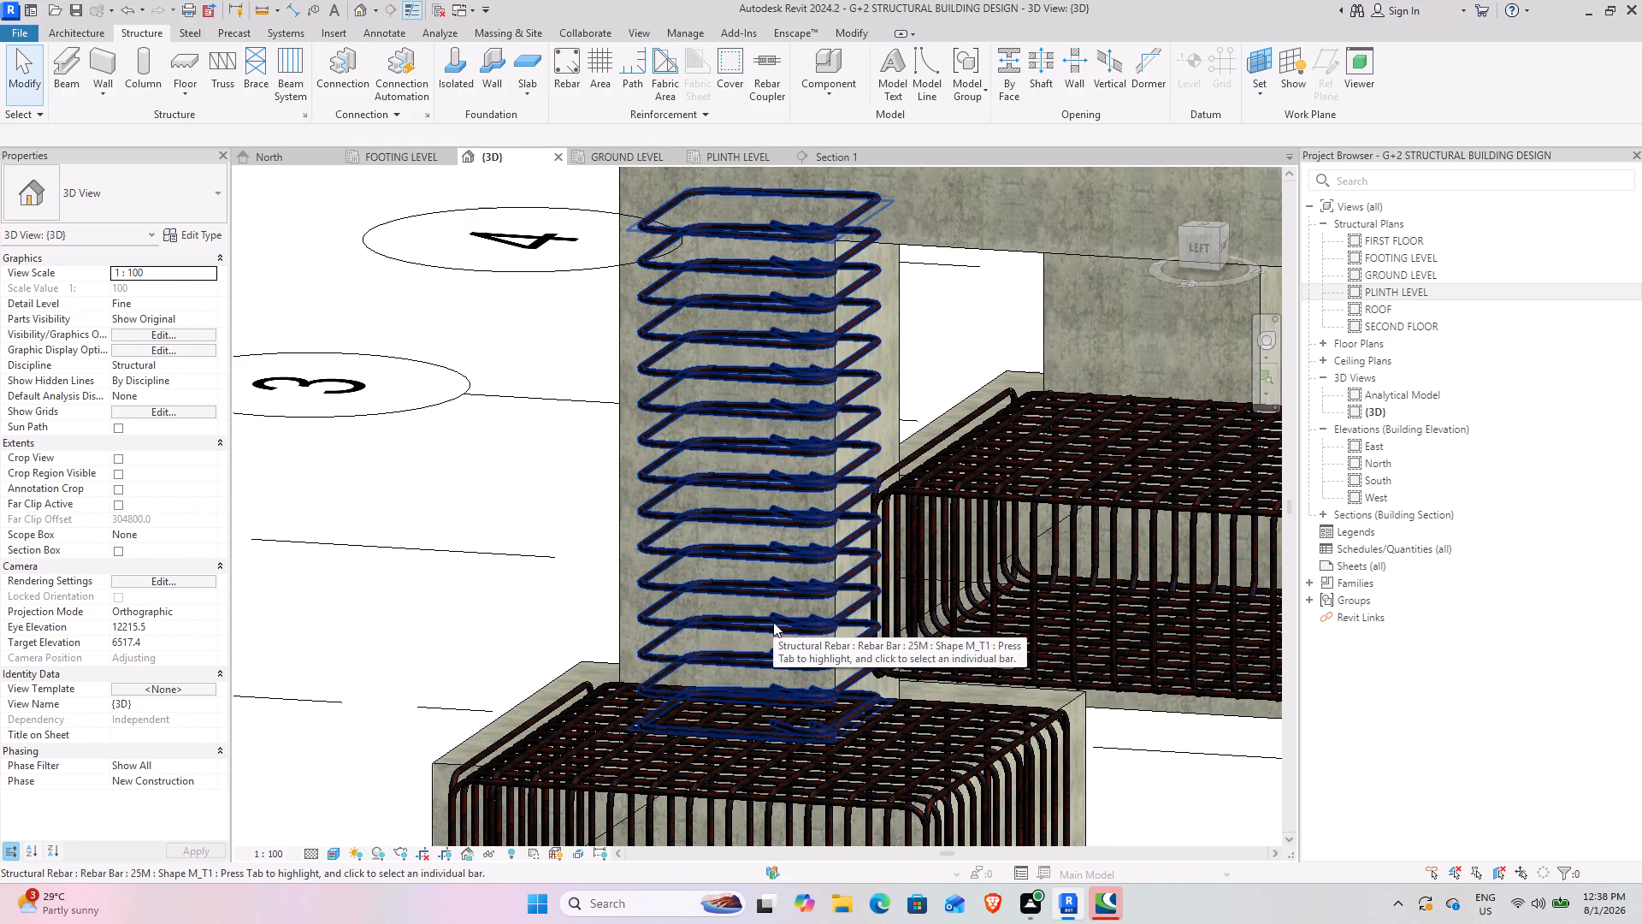
Set the column stirrup set's maximum spacing to 300 mm.
{"action": "left_click", "coordinate": [773, 622]}
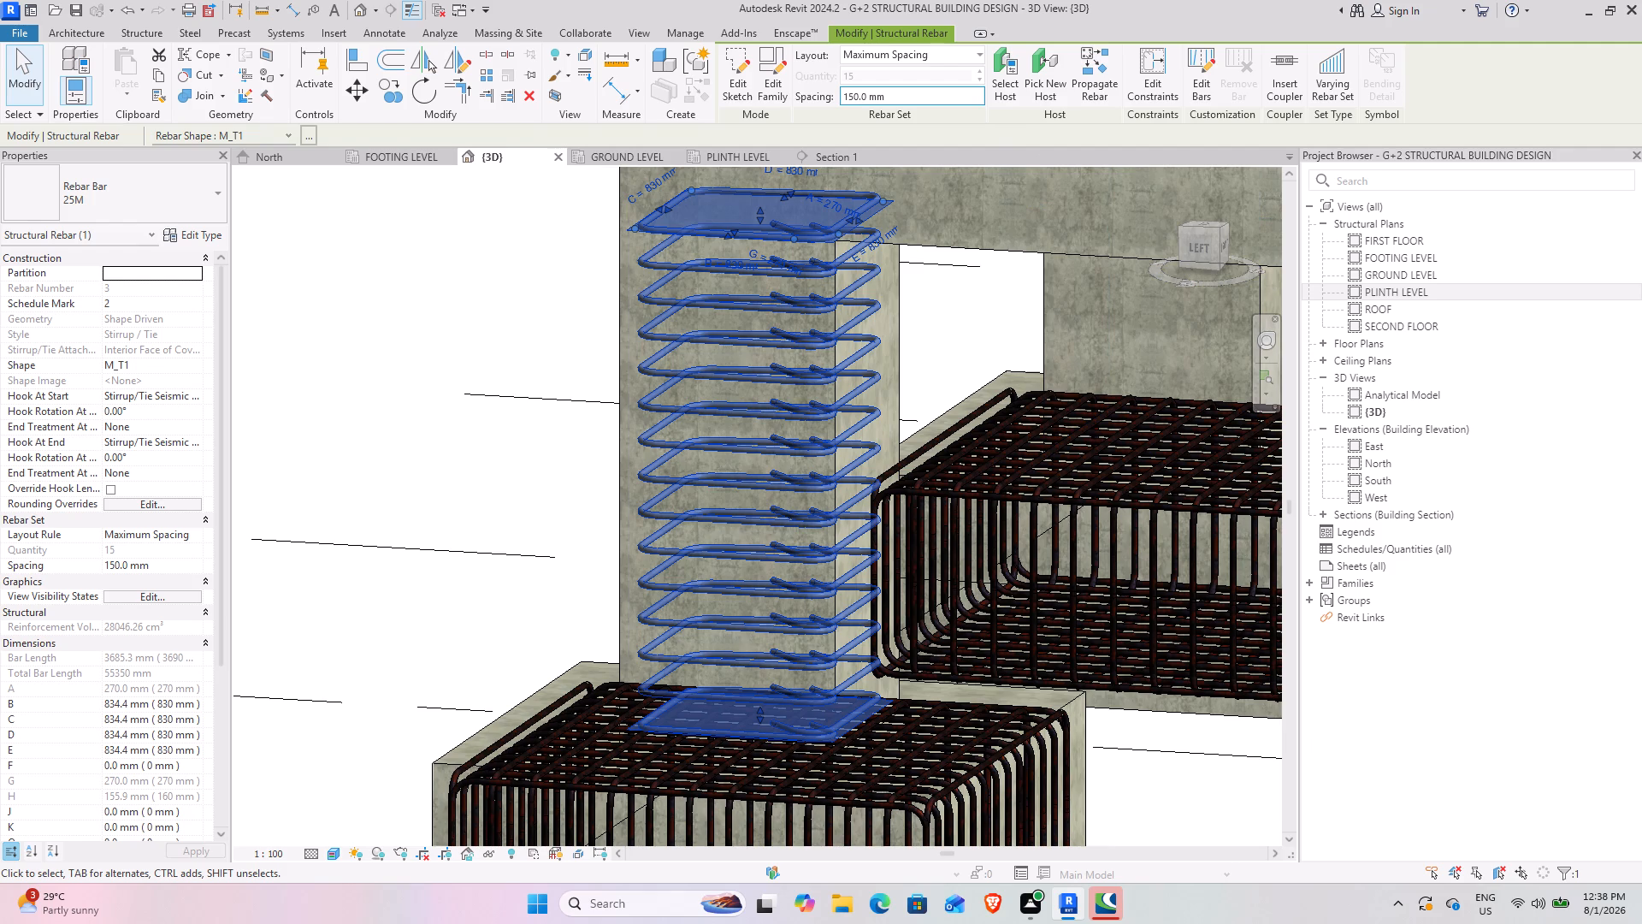
{"action": "left_click", "coordinate": [937, 92]}
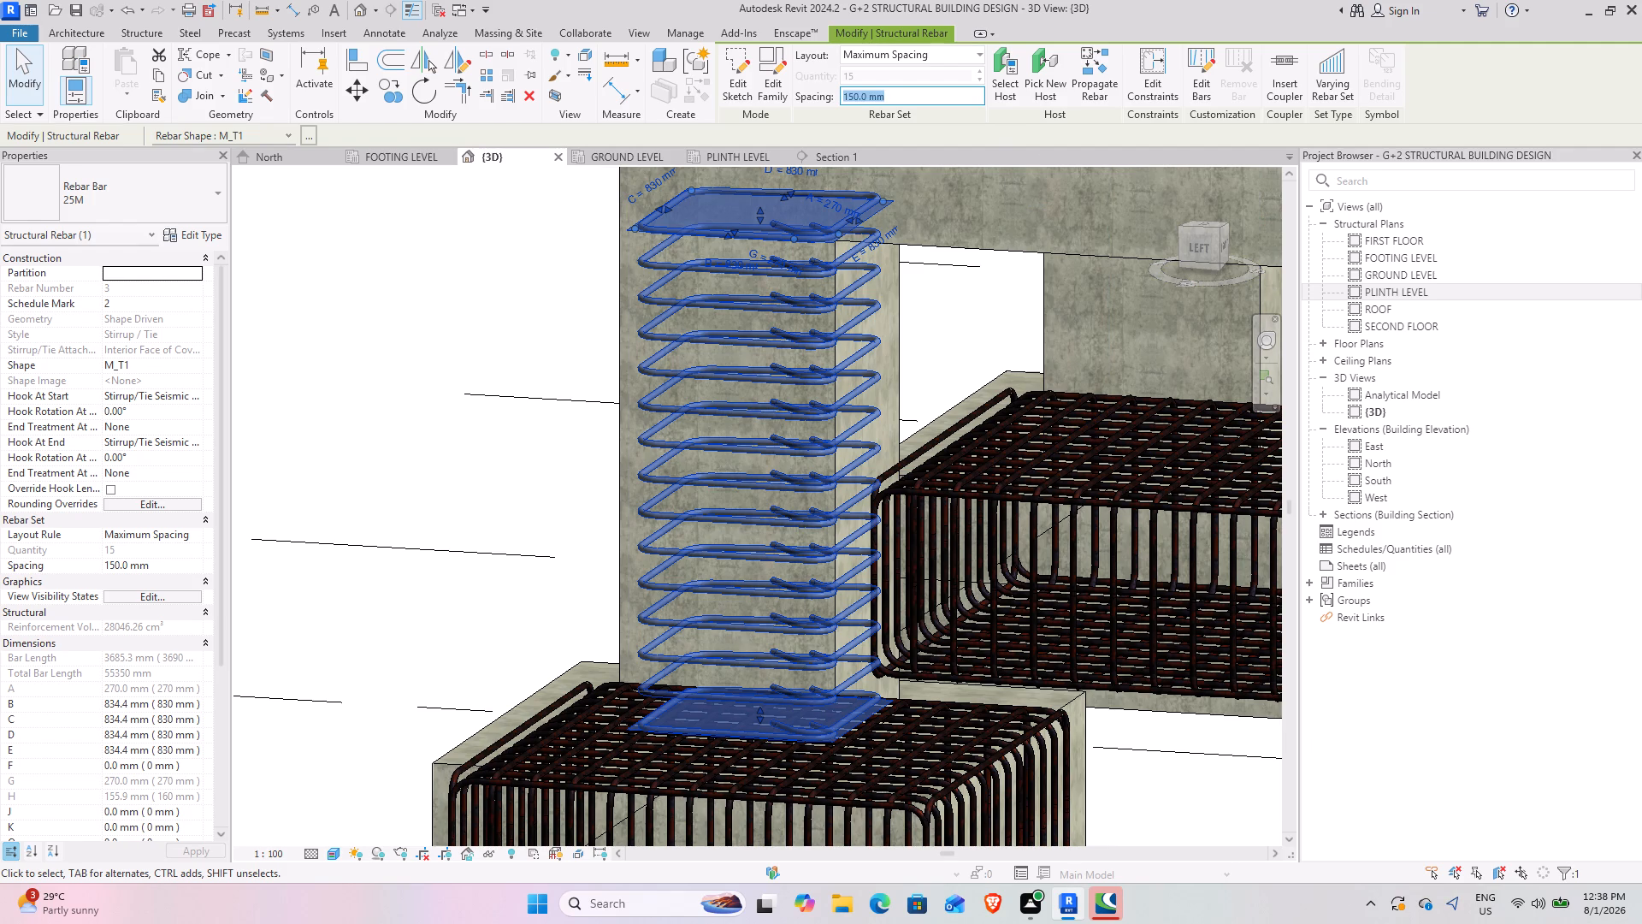
{"action": "type", "text": "300"}
{"action": "key", "text": "Return"}
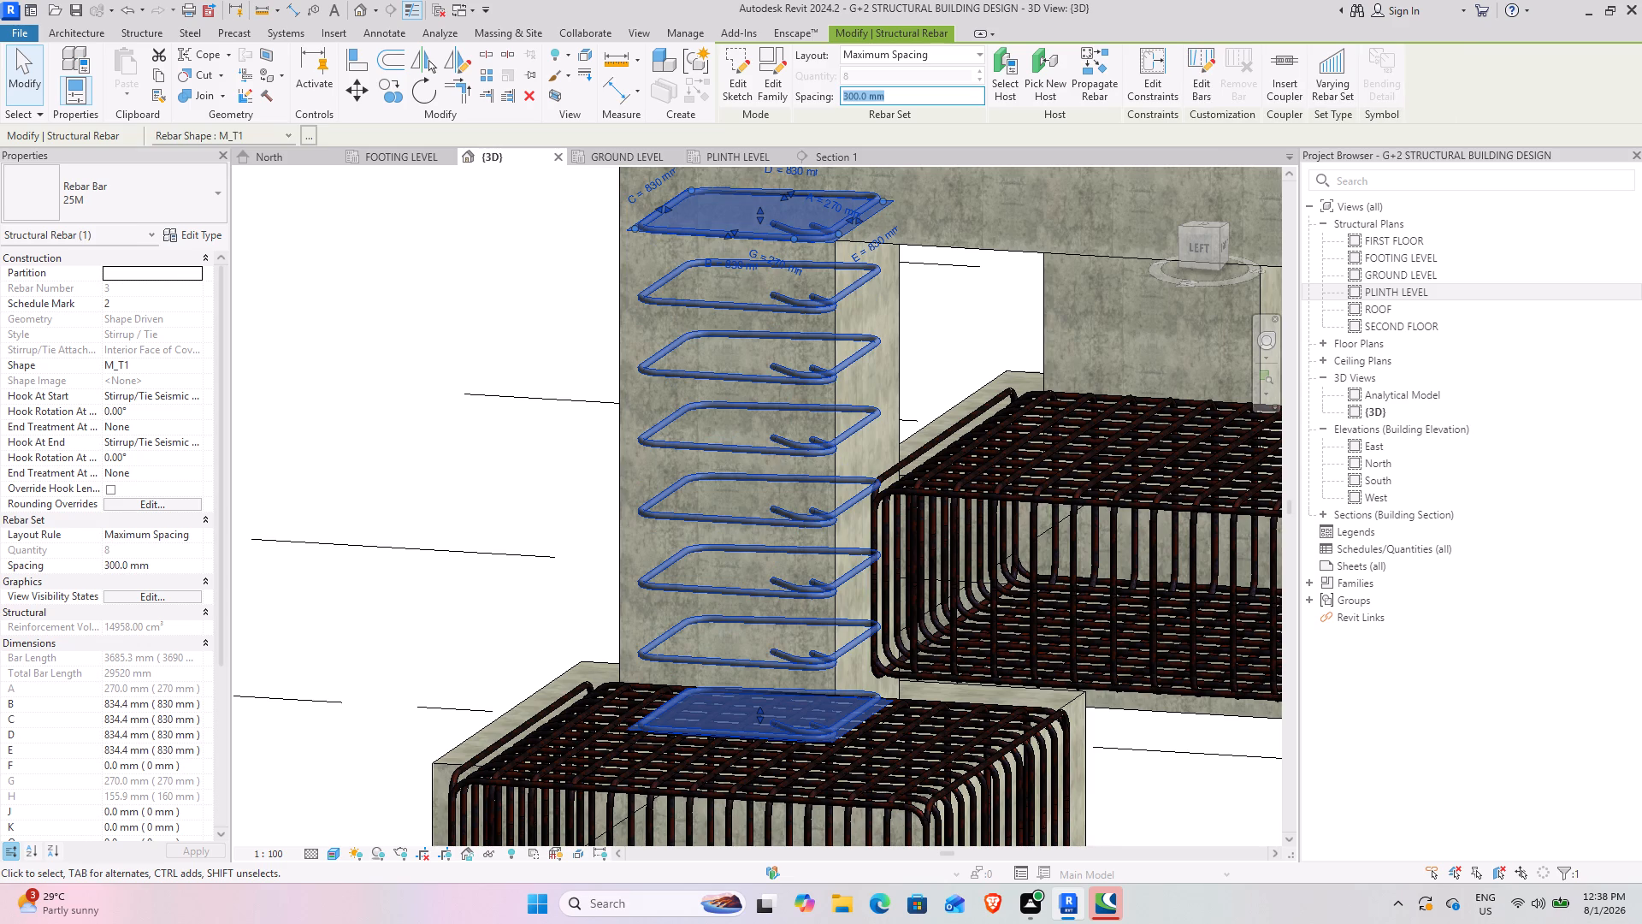
{"action": "left_click", "coordinate": [440, 412]}
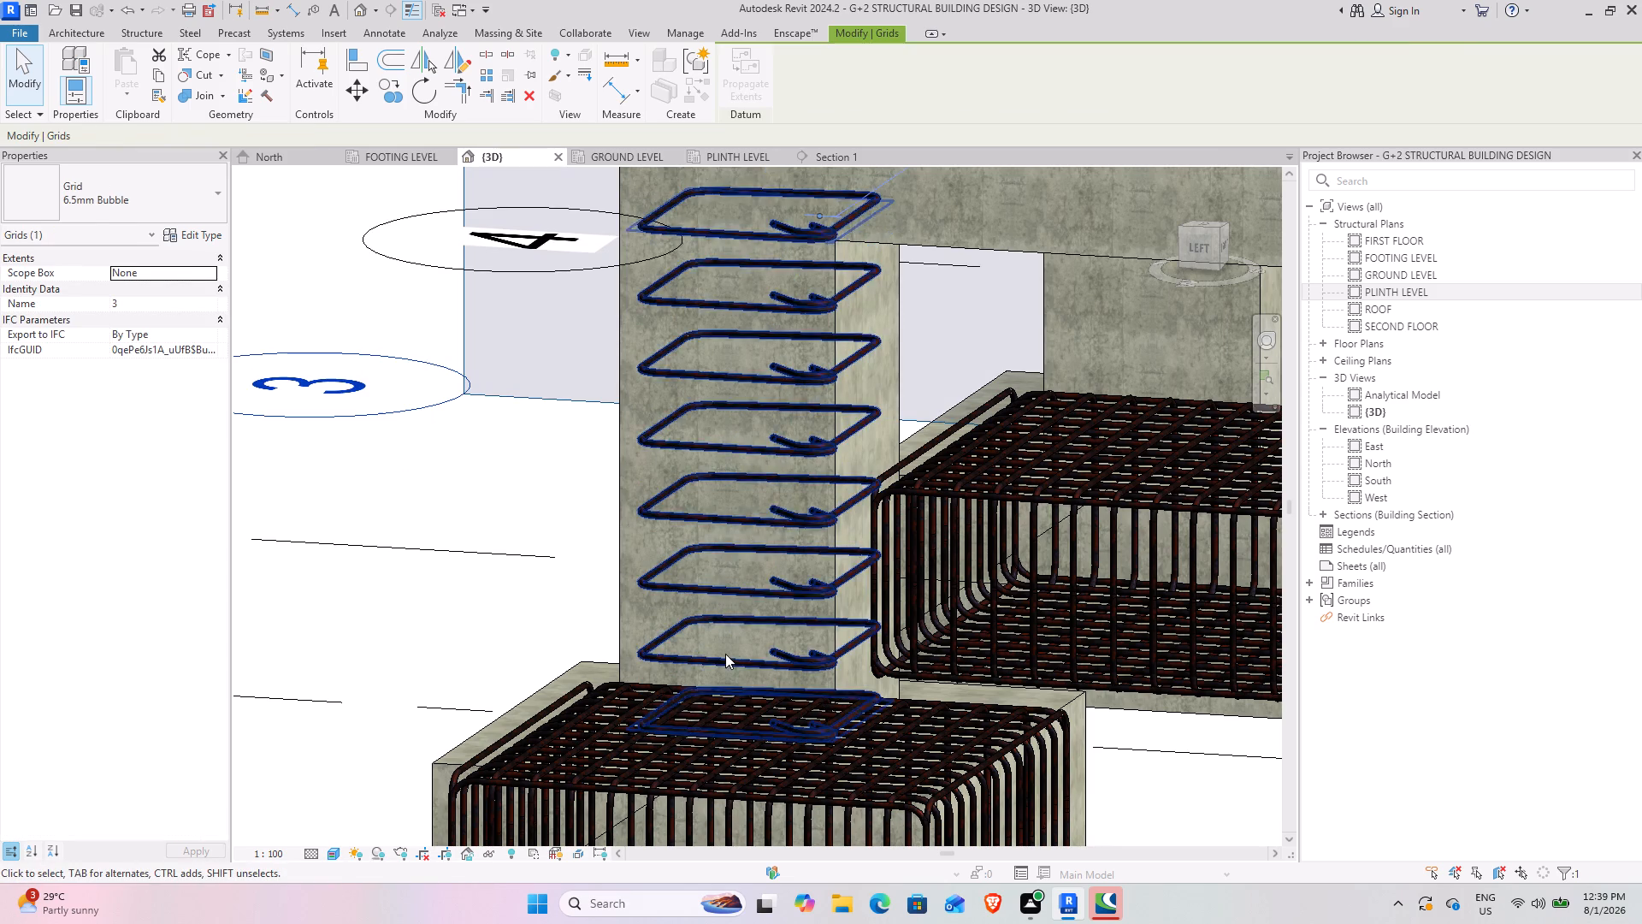
Place a single 25M stirrup of shape M_T1 between the two lowest column stirrups in Section 1.
{"action": "left_click", "coordinate": [865, 152]}
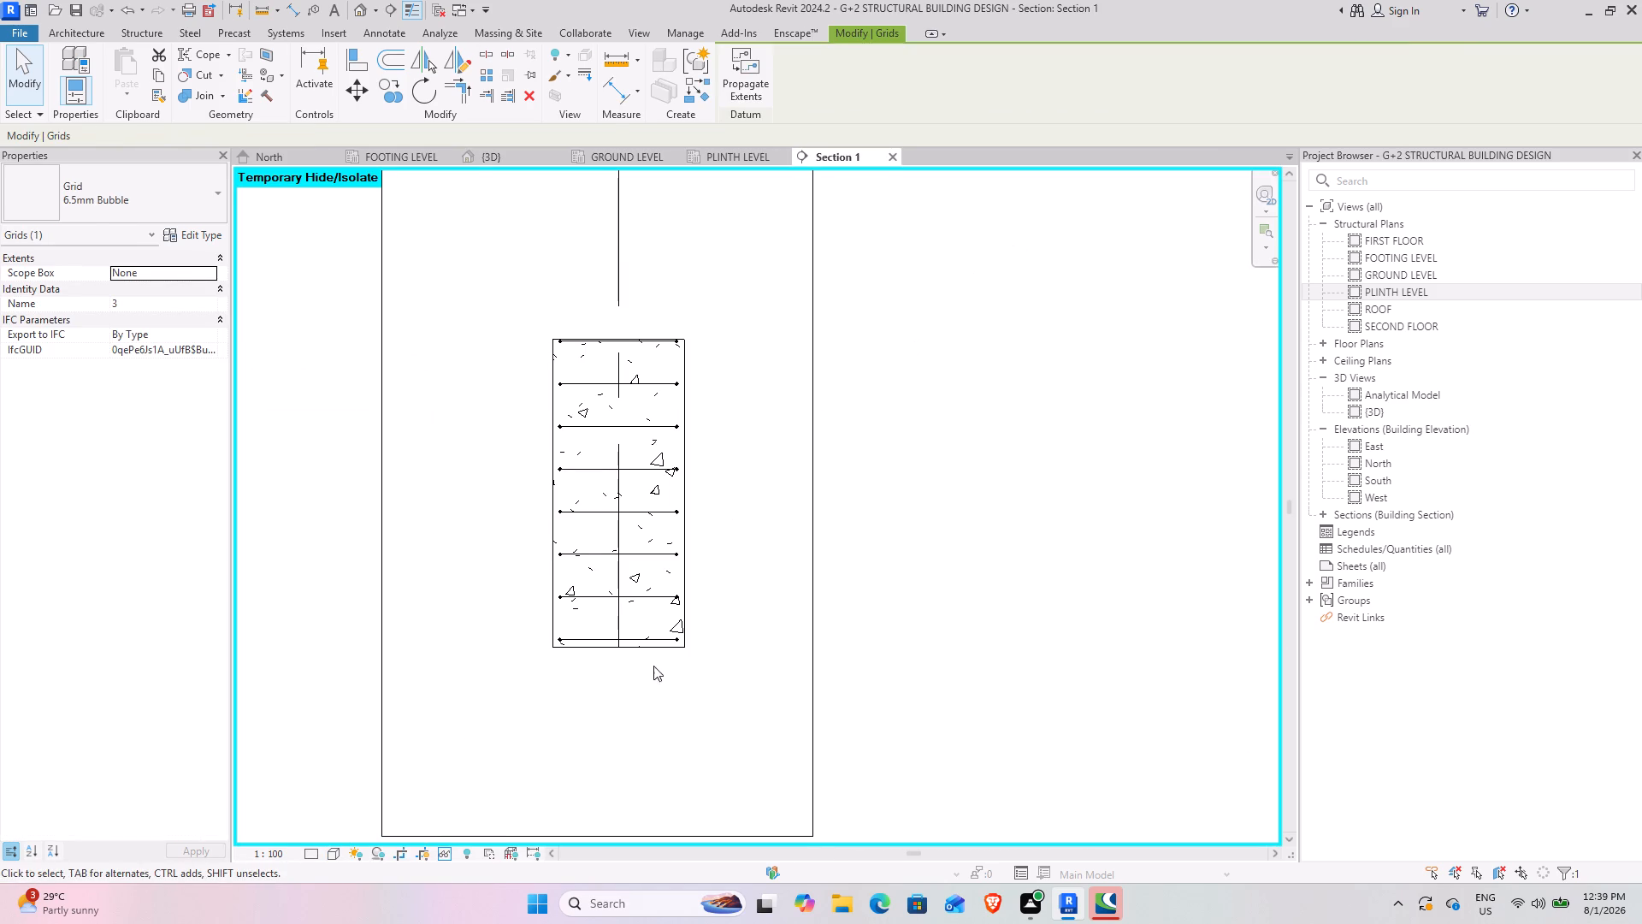
{"action": "scroll", "coordinate": [653, 655], "scroll_direction": "up", "scroll_amount": 4}
{"action": "scroll", "coordinate": [726, 641], "scroll_direction": "down", "scroll_amount": 3}
{"action": "middle_click_drag", "start_coordinate": [747, 631], "coordinate": [708, 679]}
{"action": "scroll", "coordinate": [653, 689], "scroll_direction": "up", "scroll_amount": 2}
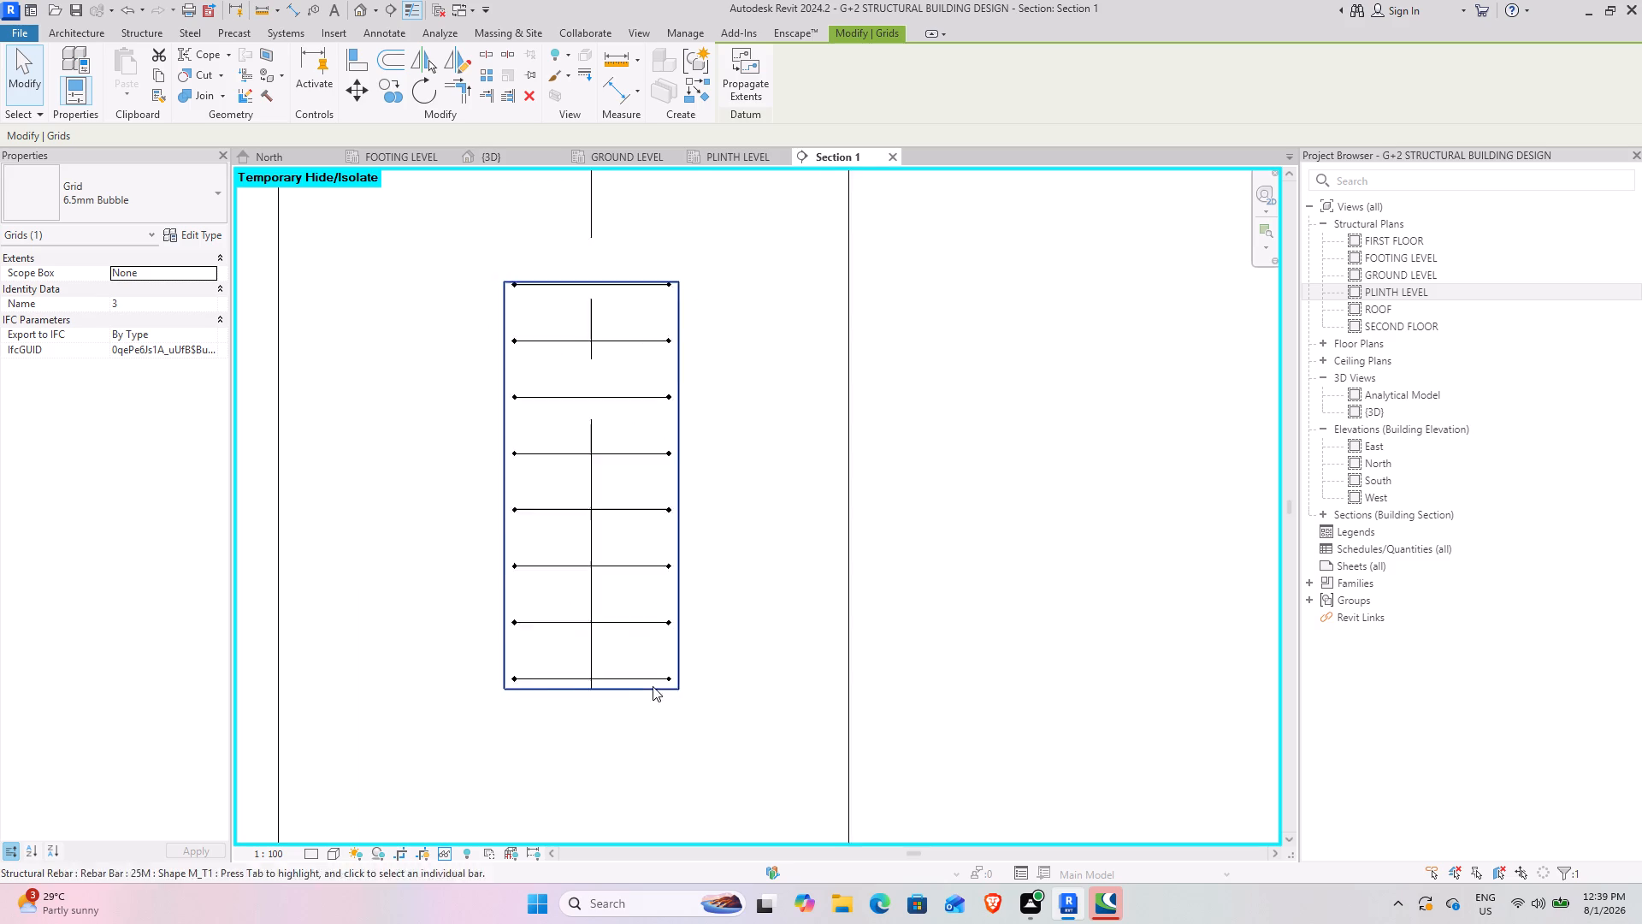
{"action": "scroll", "coordinate": [653, 686], "scroll_direction": "up", "scroll_amount": 3}
{"action": "middle_click_drag", "start_coordinate": [764, 673], "coordinate": [740, 718]}
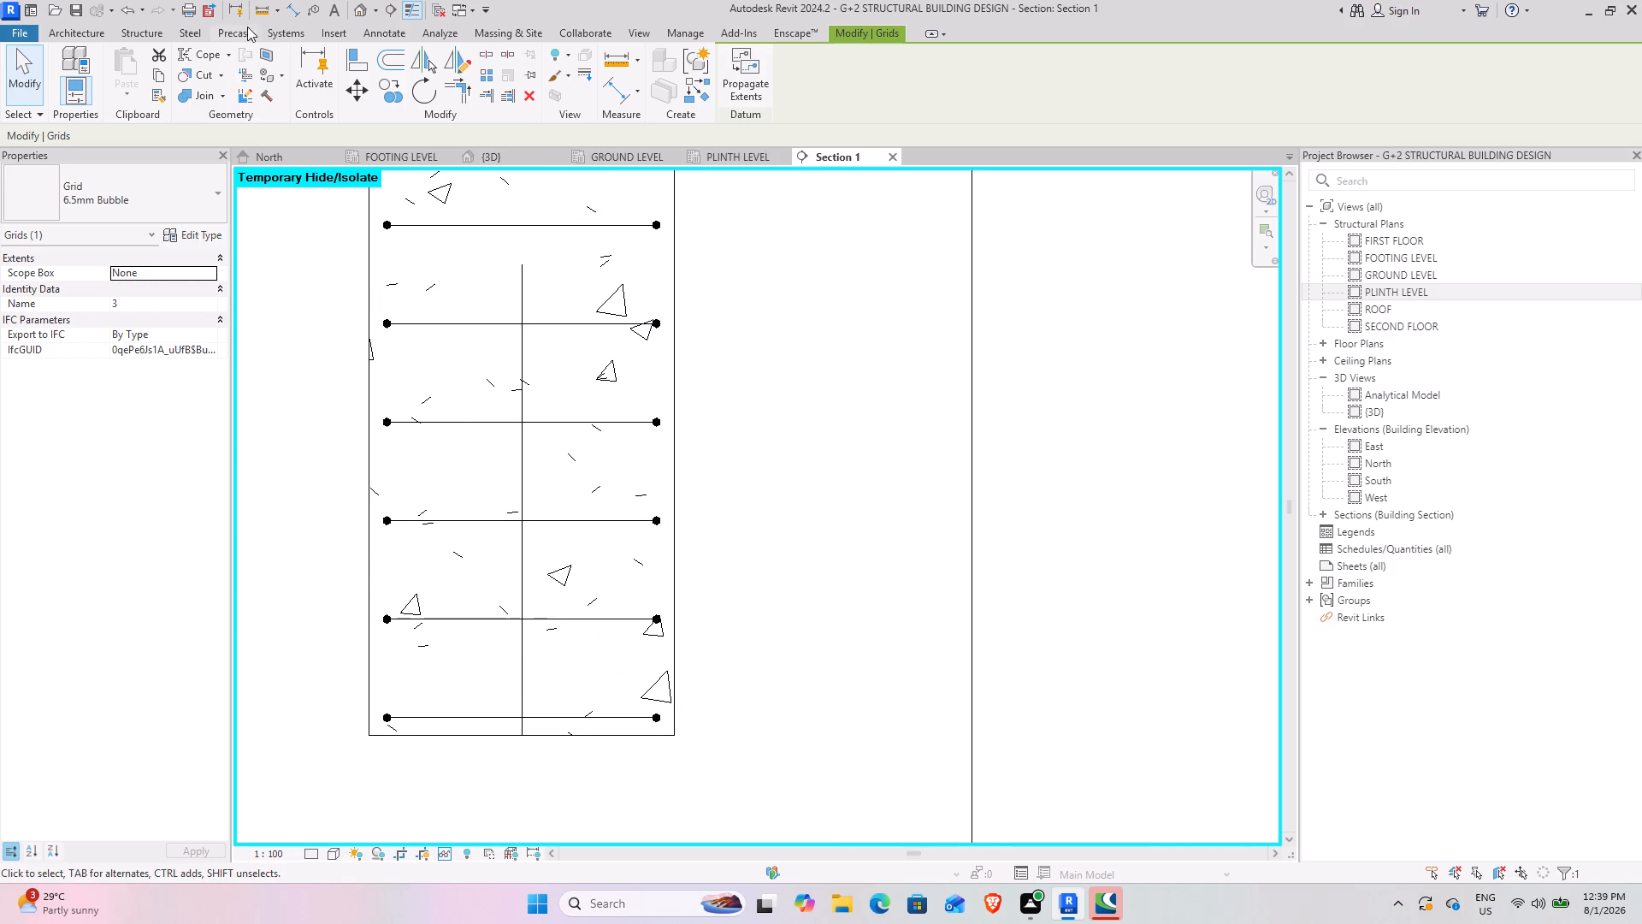
{"action": "left_click", "coordinate": [138, 27]}
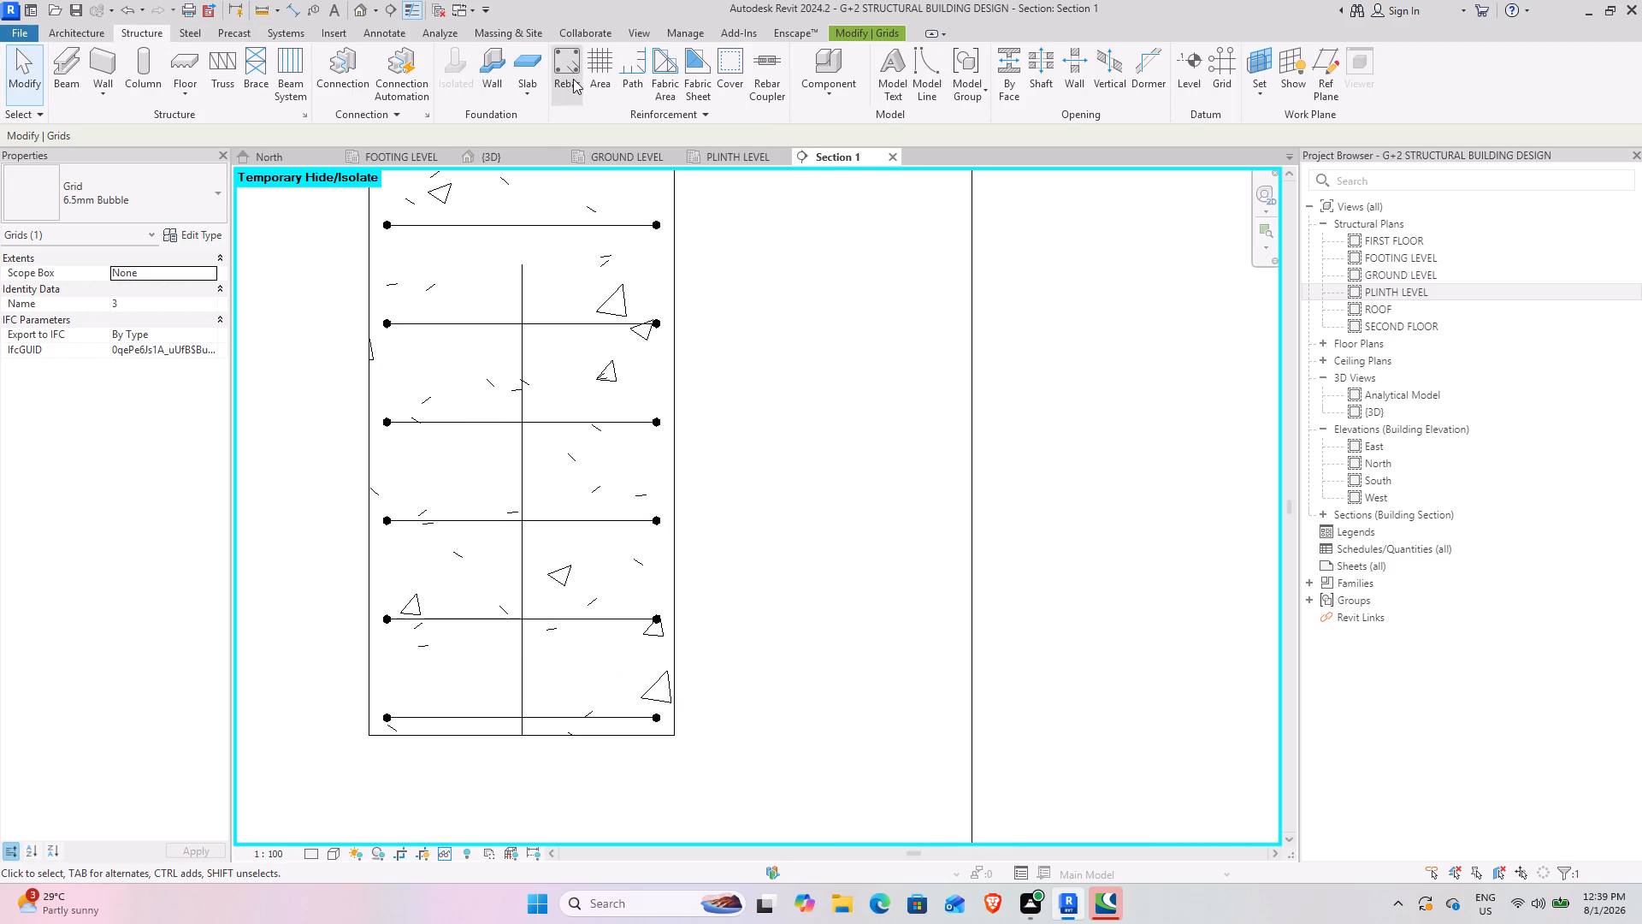
{"action": "left_click", "coordinate": [573, 79]}
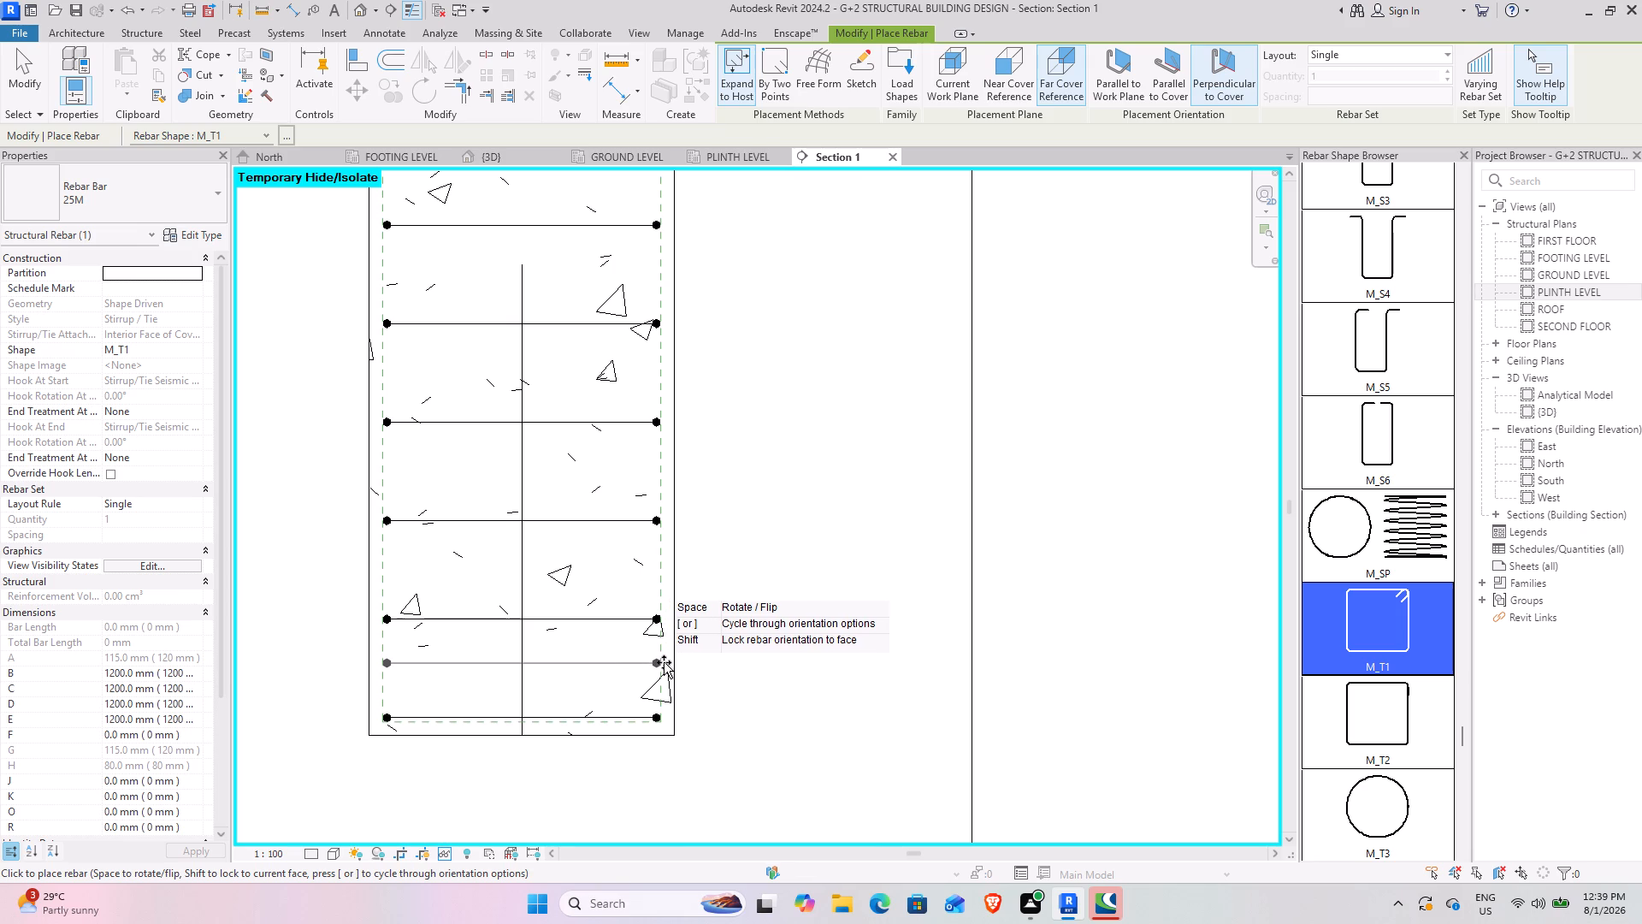
{"action": "left_click", "coordinate": [664, 662]}
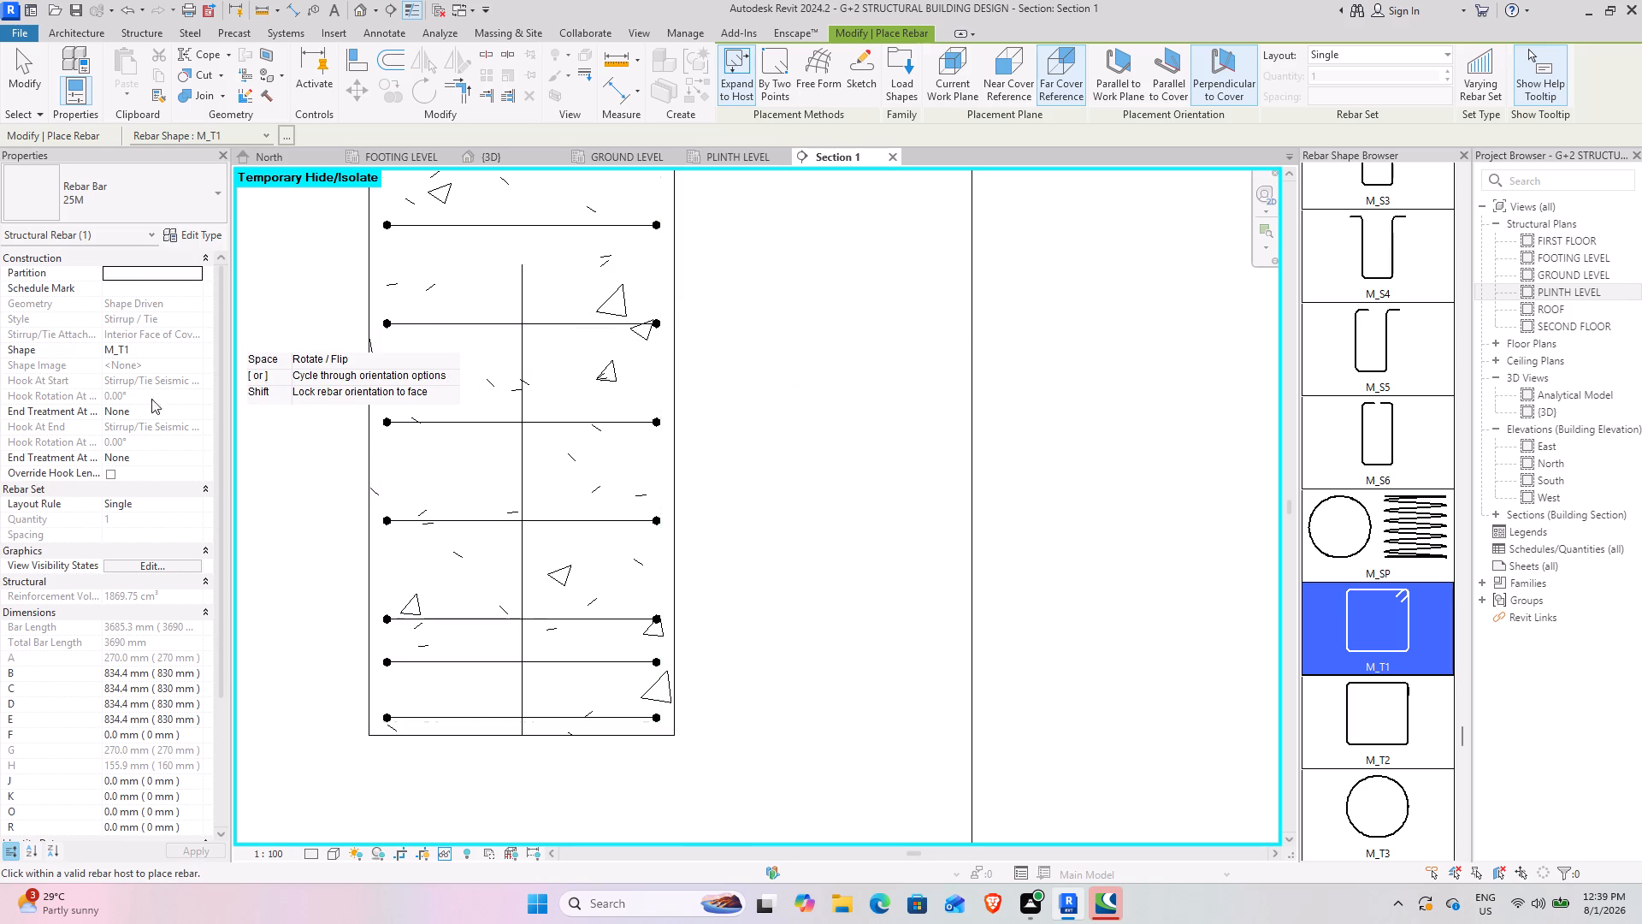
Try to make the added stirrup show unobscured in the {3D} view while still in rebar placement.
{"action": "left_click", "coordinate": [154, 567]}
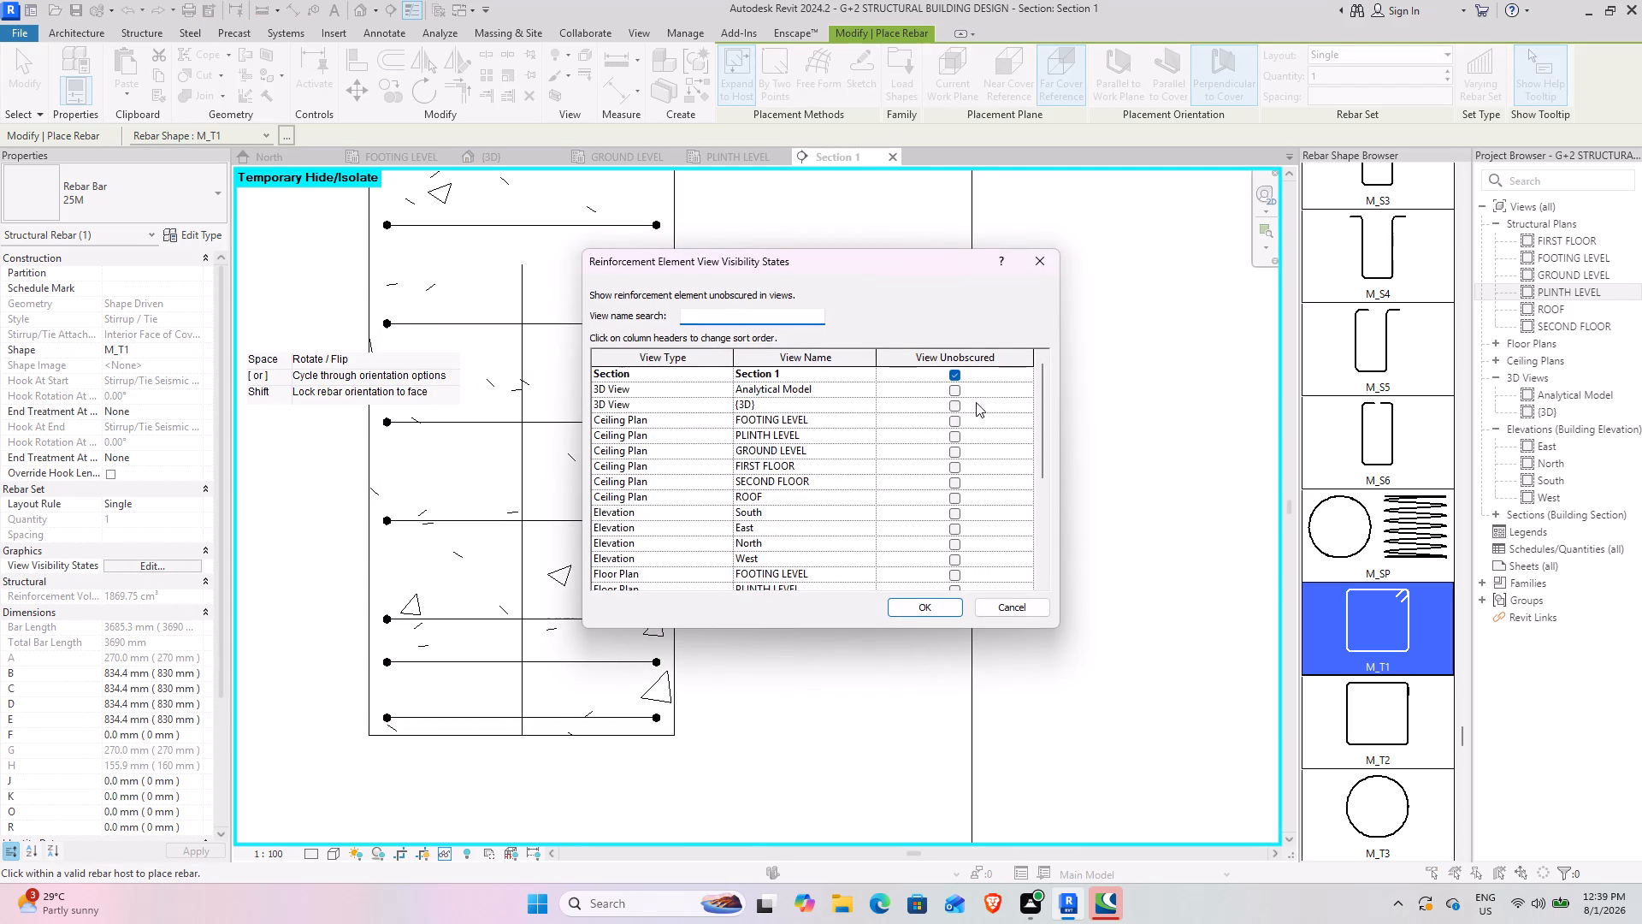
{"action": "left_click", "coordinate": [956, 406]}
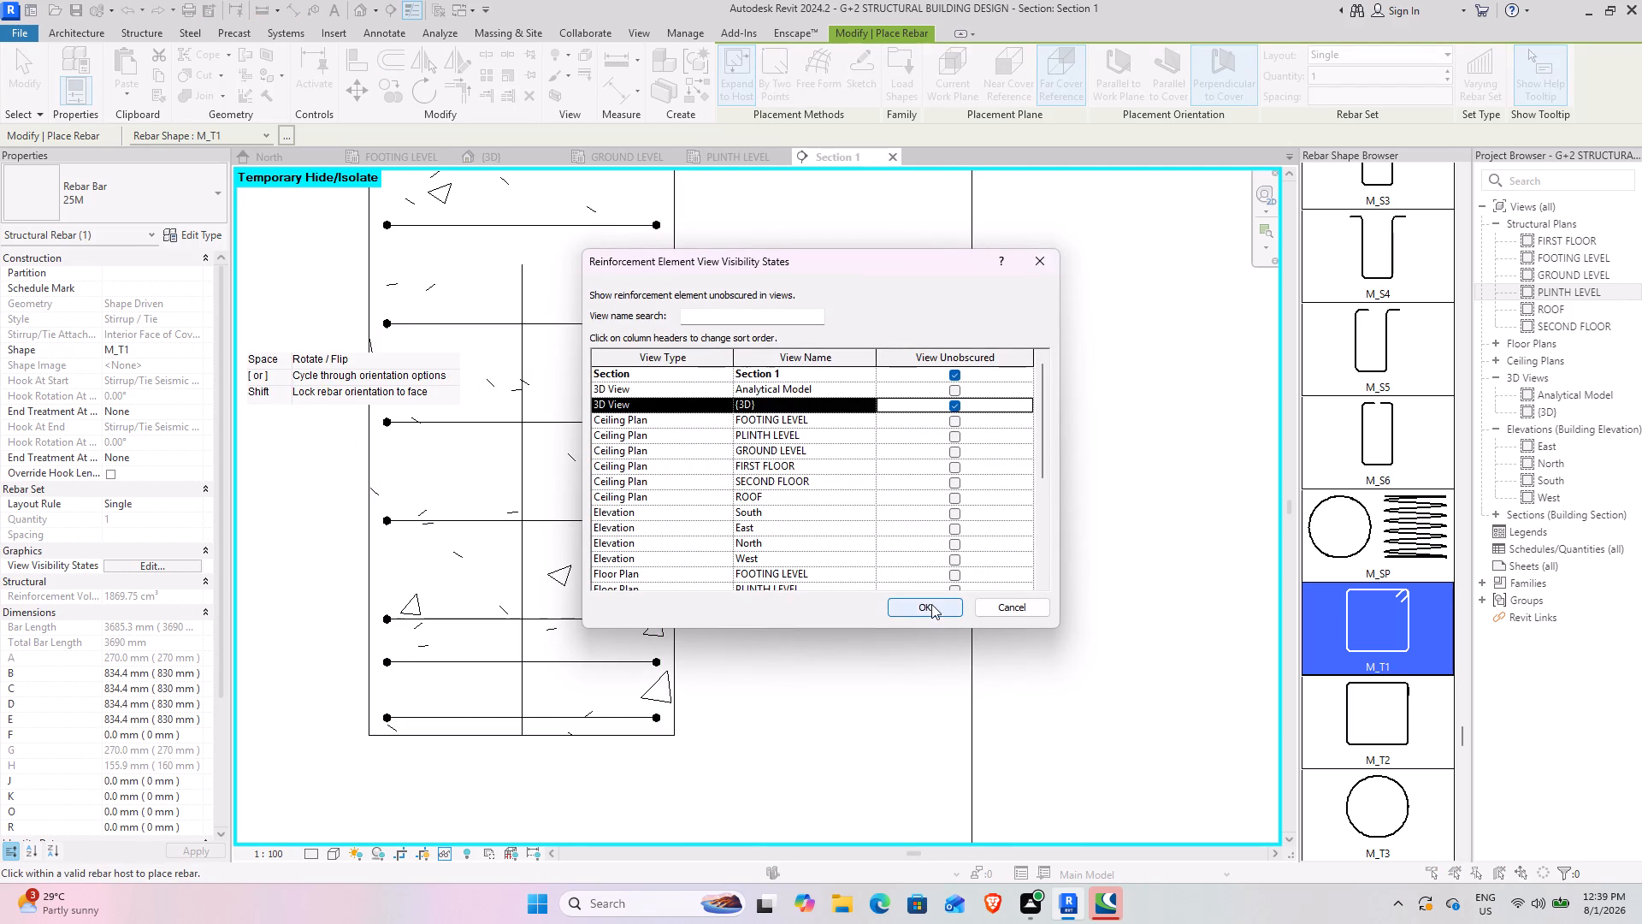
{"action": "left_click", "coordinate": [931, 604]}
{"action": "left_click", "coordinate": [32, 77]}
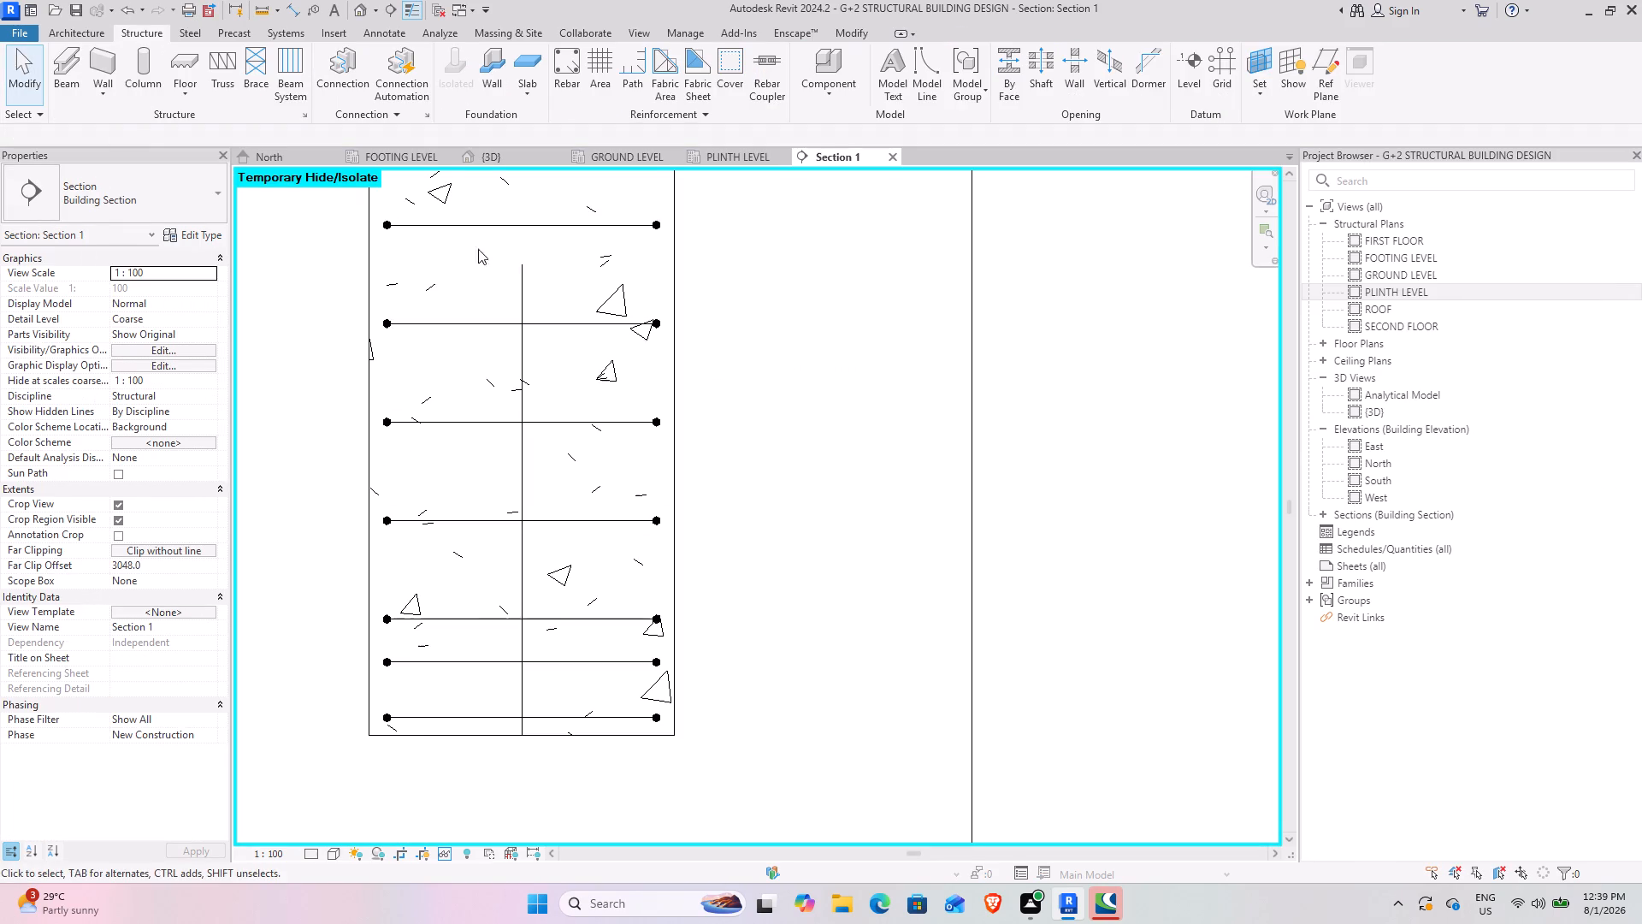
Select the added stirrup in Section 1 and set it to show unobscured in the {3D} view.
{"action": "left_click", "coordinate": [499, 162]}
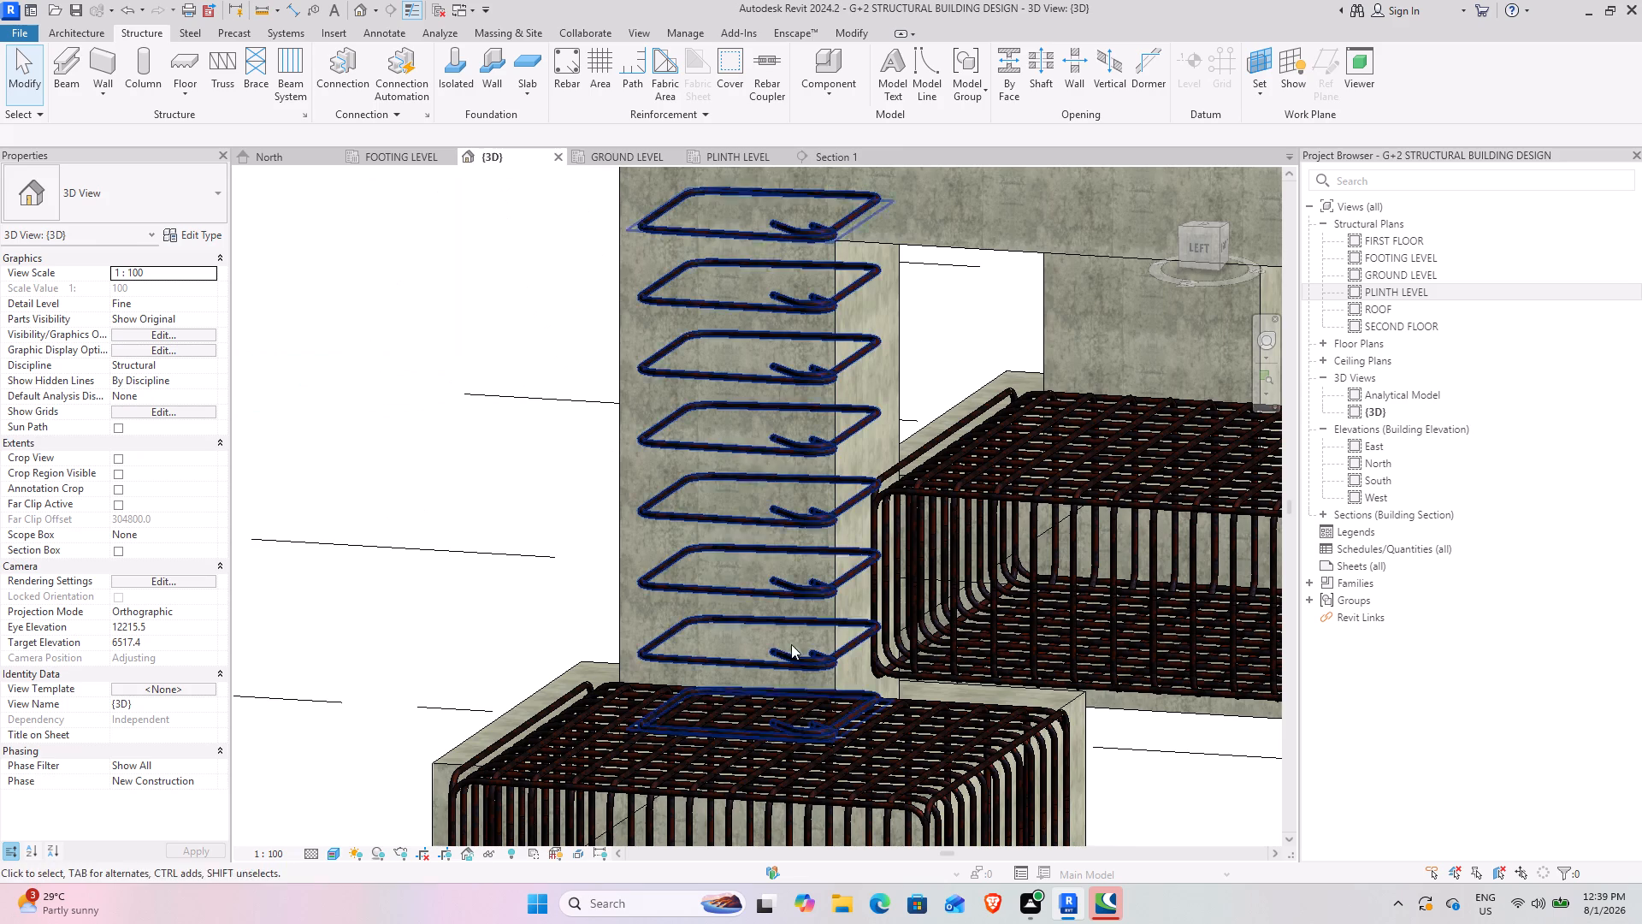
{"action": "scroll", "coordinate": [831, 432], "scroll_direction": "down", "scroll_amount": 2}
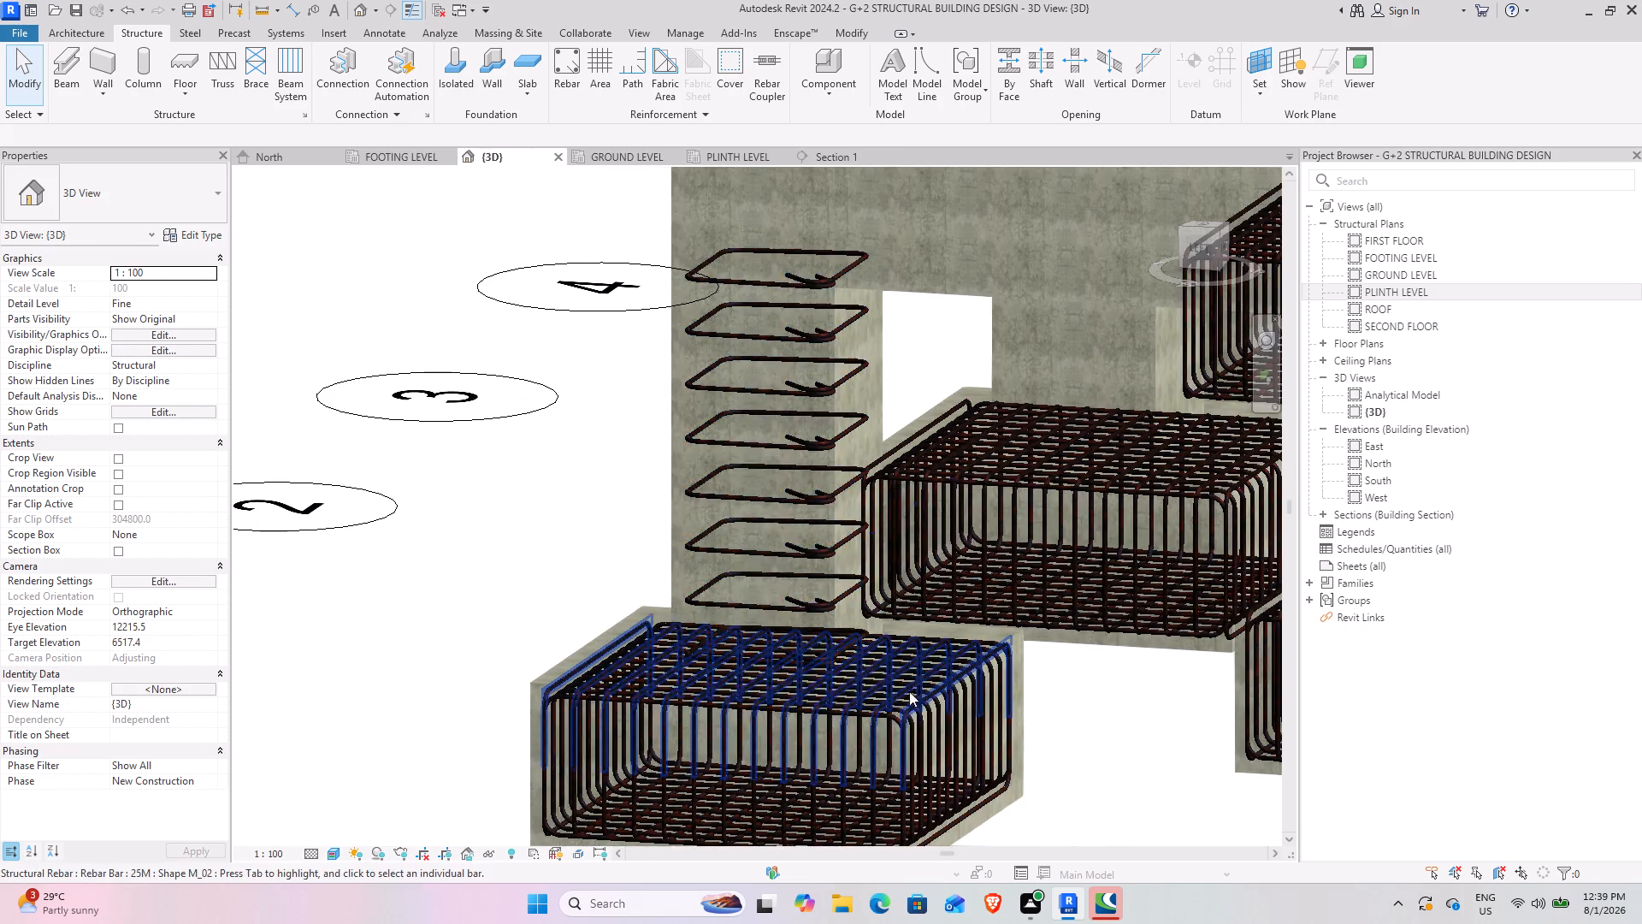
{"action": "middle_click_drag", "start_coordinate": [916, 697], "coordinate": [737, 705]}
{"action": "scroll", "coordinate": [645, 590], "scroll_direction": "up", "scroll_amount": 2}
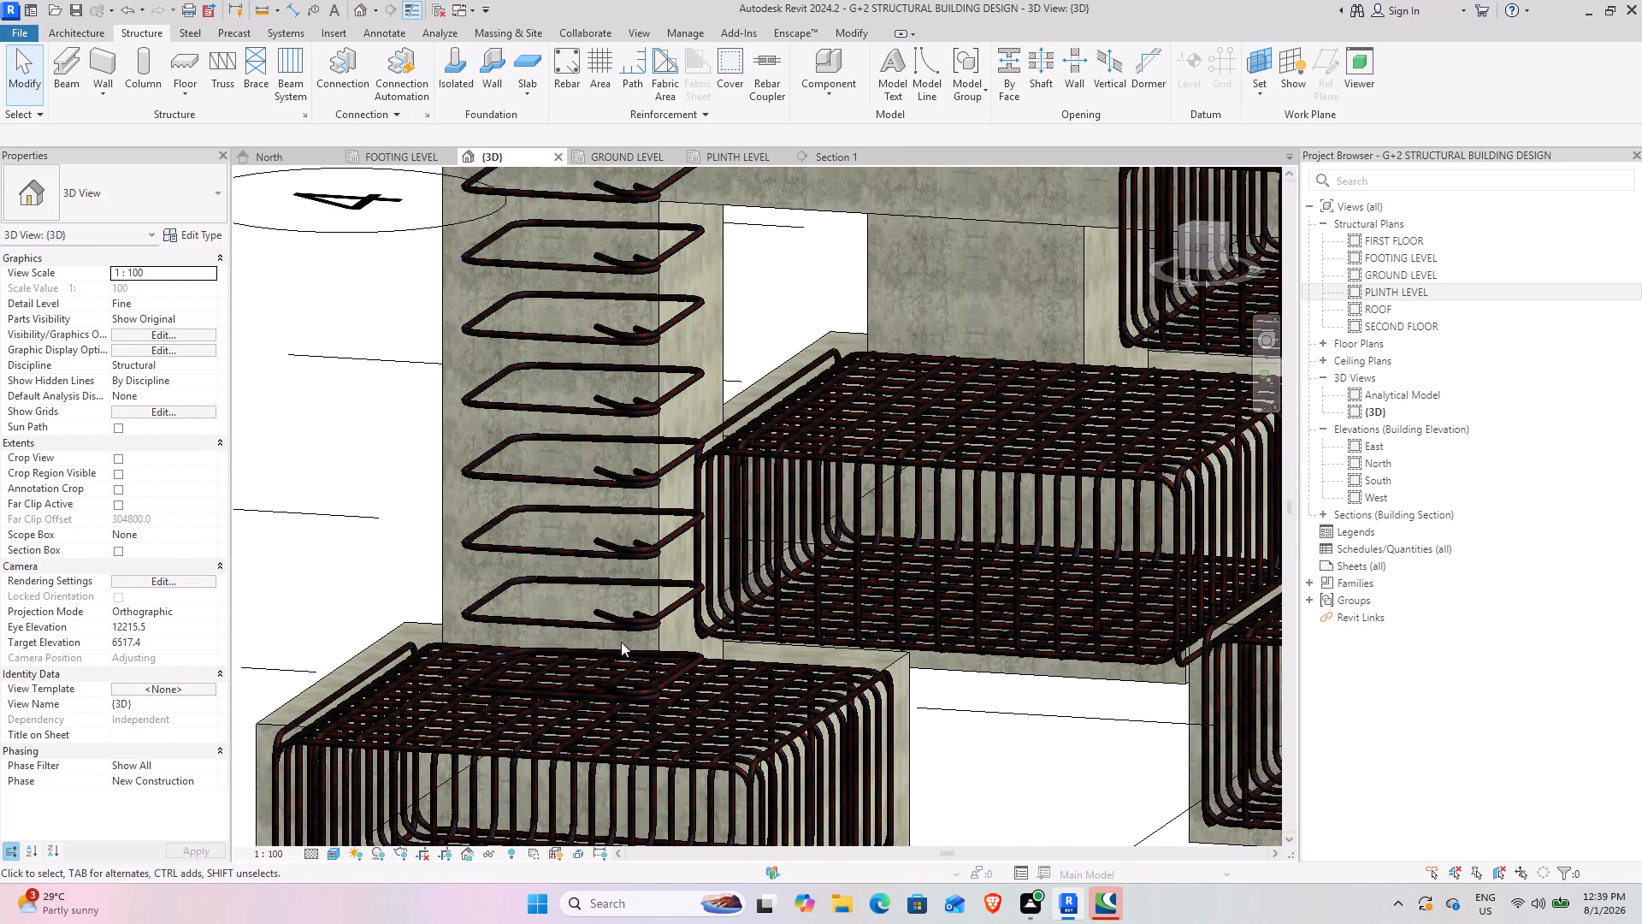
{"action": "left_click", "coordinate": [837, 169]}
{"action": "left_click", "coordinate": [857, 146]}
{"action": "left_click", "coordinate": [833, 158]}
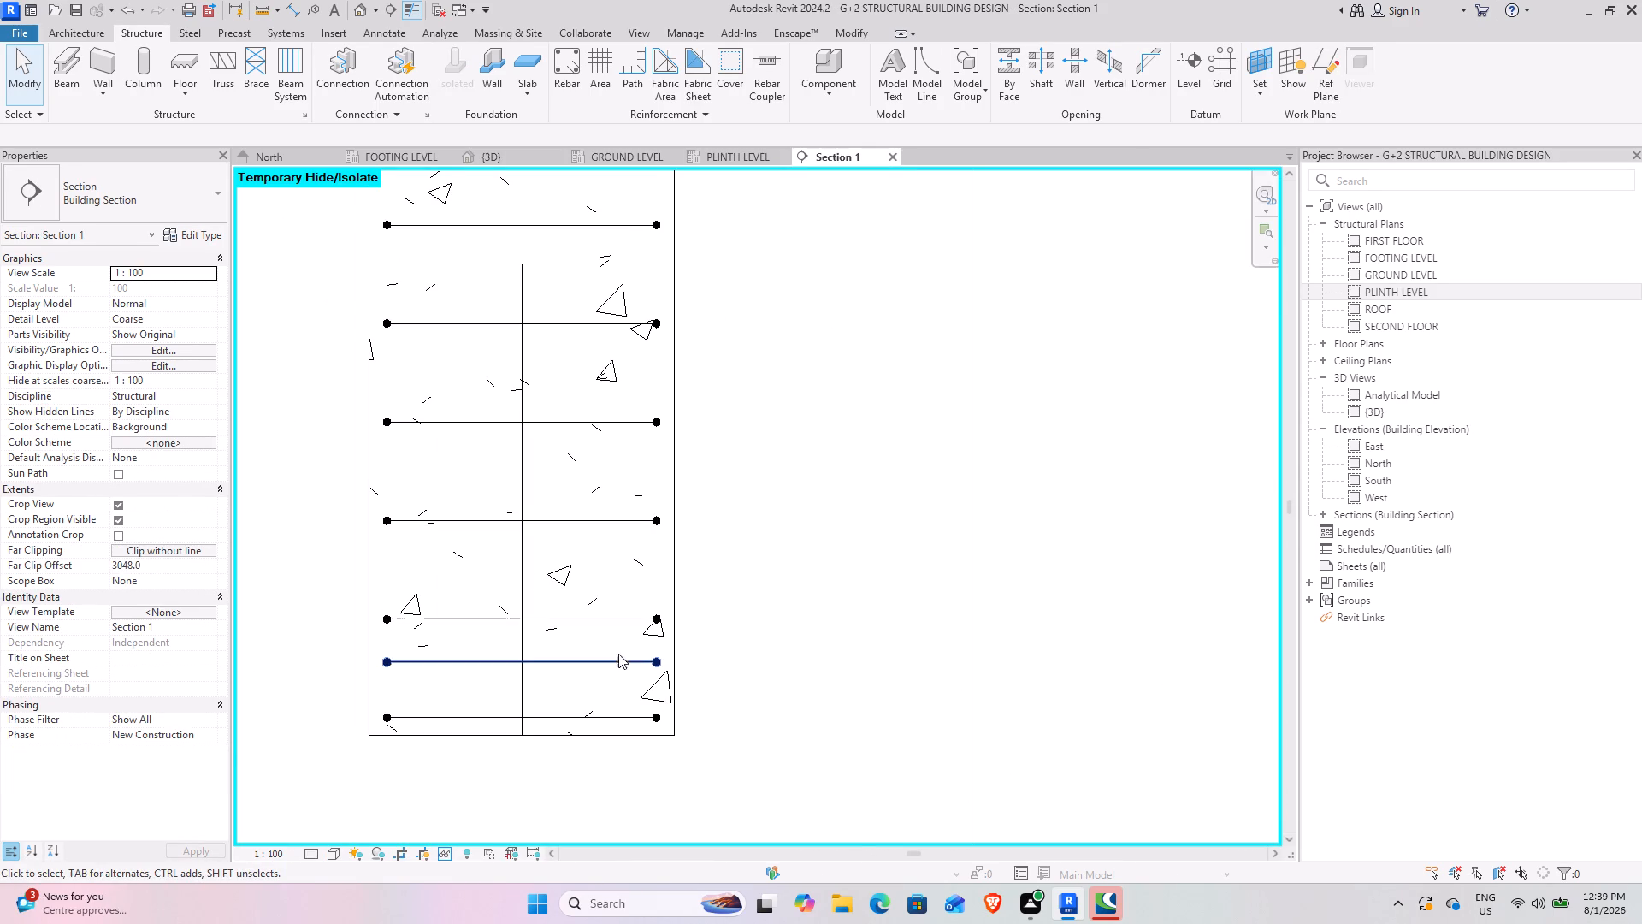
{"action": "left_click", "coordinate": [617, 666]}
{"action": "left_click", "coordinate": [505, 142]}
{"action": "left_click", "coordinate": [505, 163]}
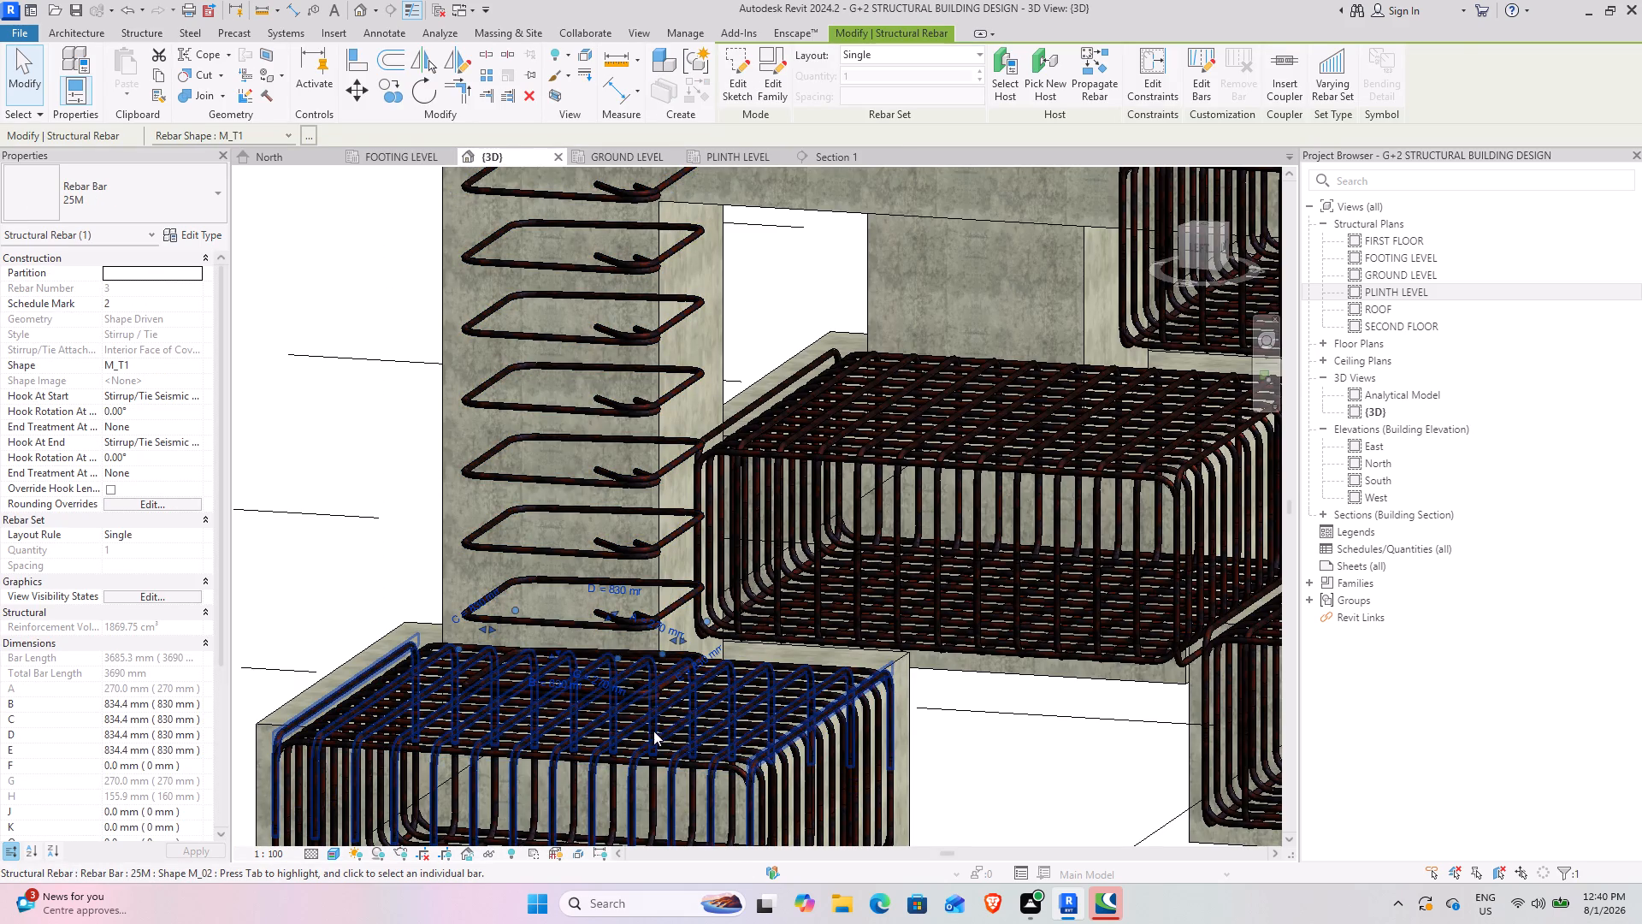
{"action": "left_click", "coordinate": [167, 590]}
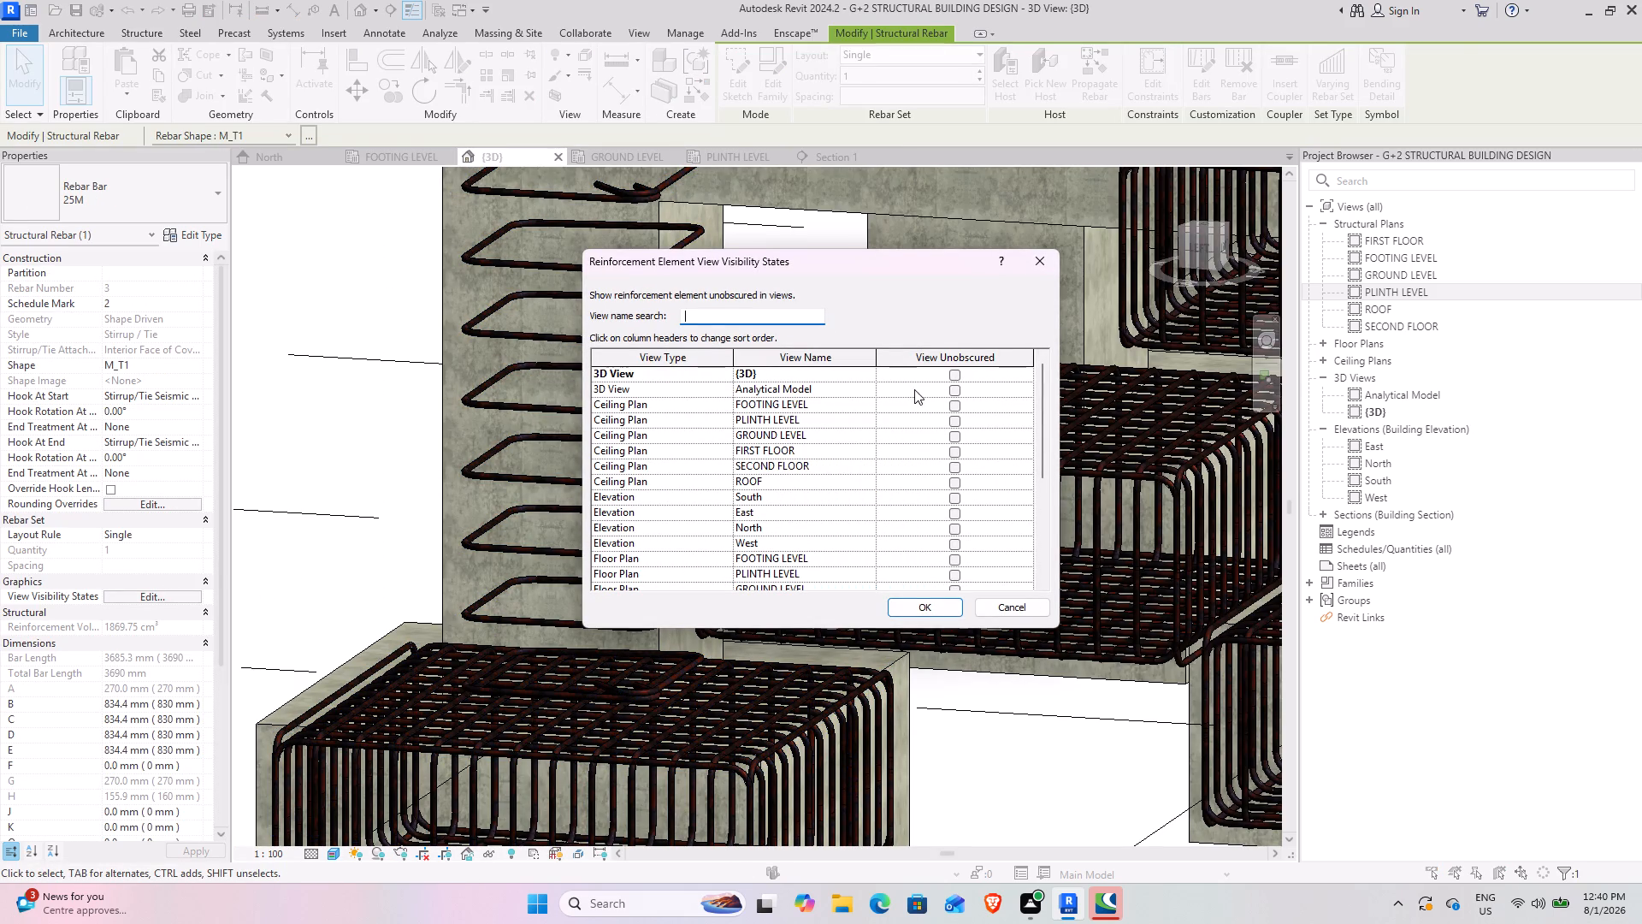
{"action": "left_click", "coordinate": [954, 372]}
{"action": "left_click", "coordinate": [927, 604]}
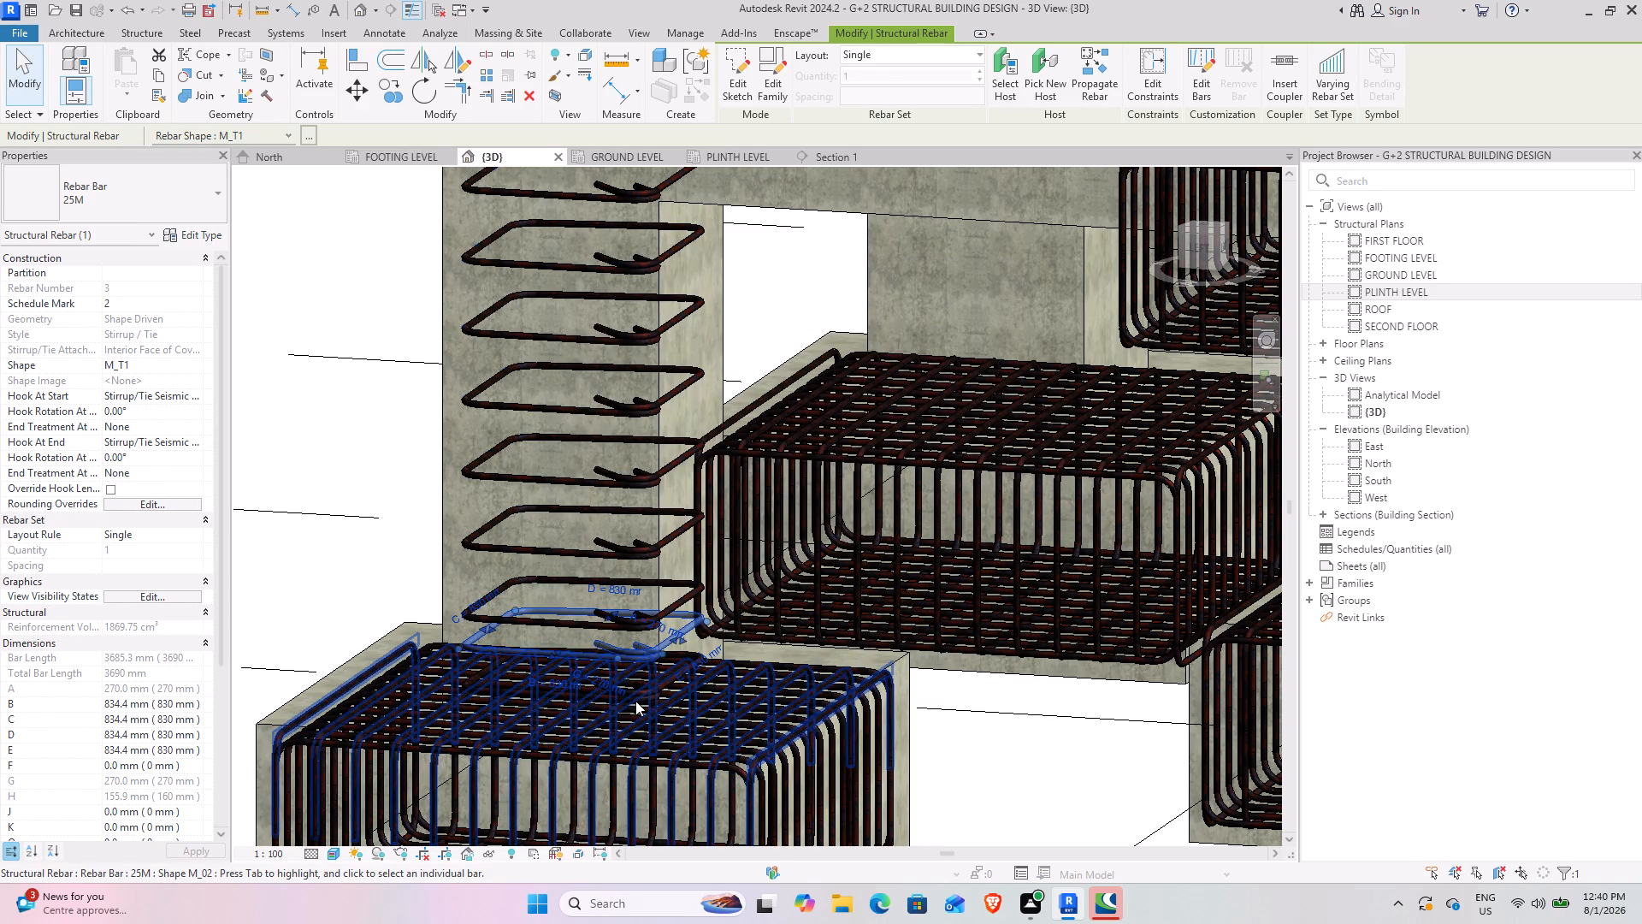
Rotate the added stirrup so its hooks sit at the column corner opposite the first set's hooks.
{"action": "key", "text": "space"}
{"action": "key", "text": "space"}
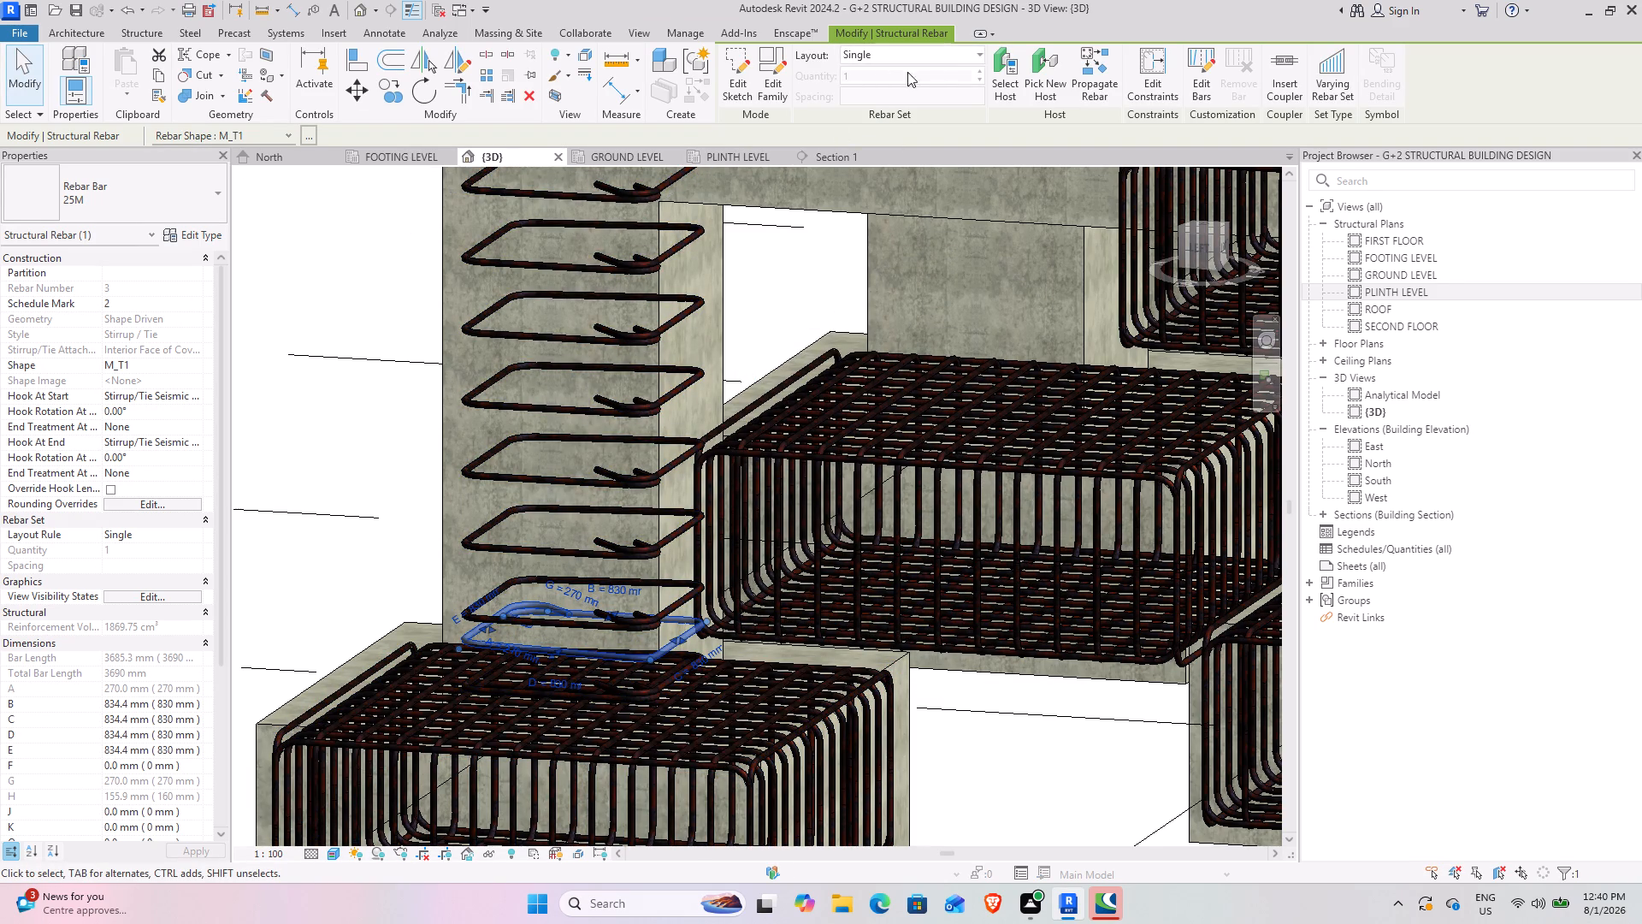
Distribute the rotated stirrup along the column with a Maximum Spacing layout at 300 mm.
{"action": "left_click", "coordinate": [957, 50]}
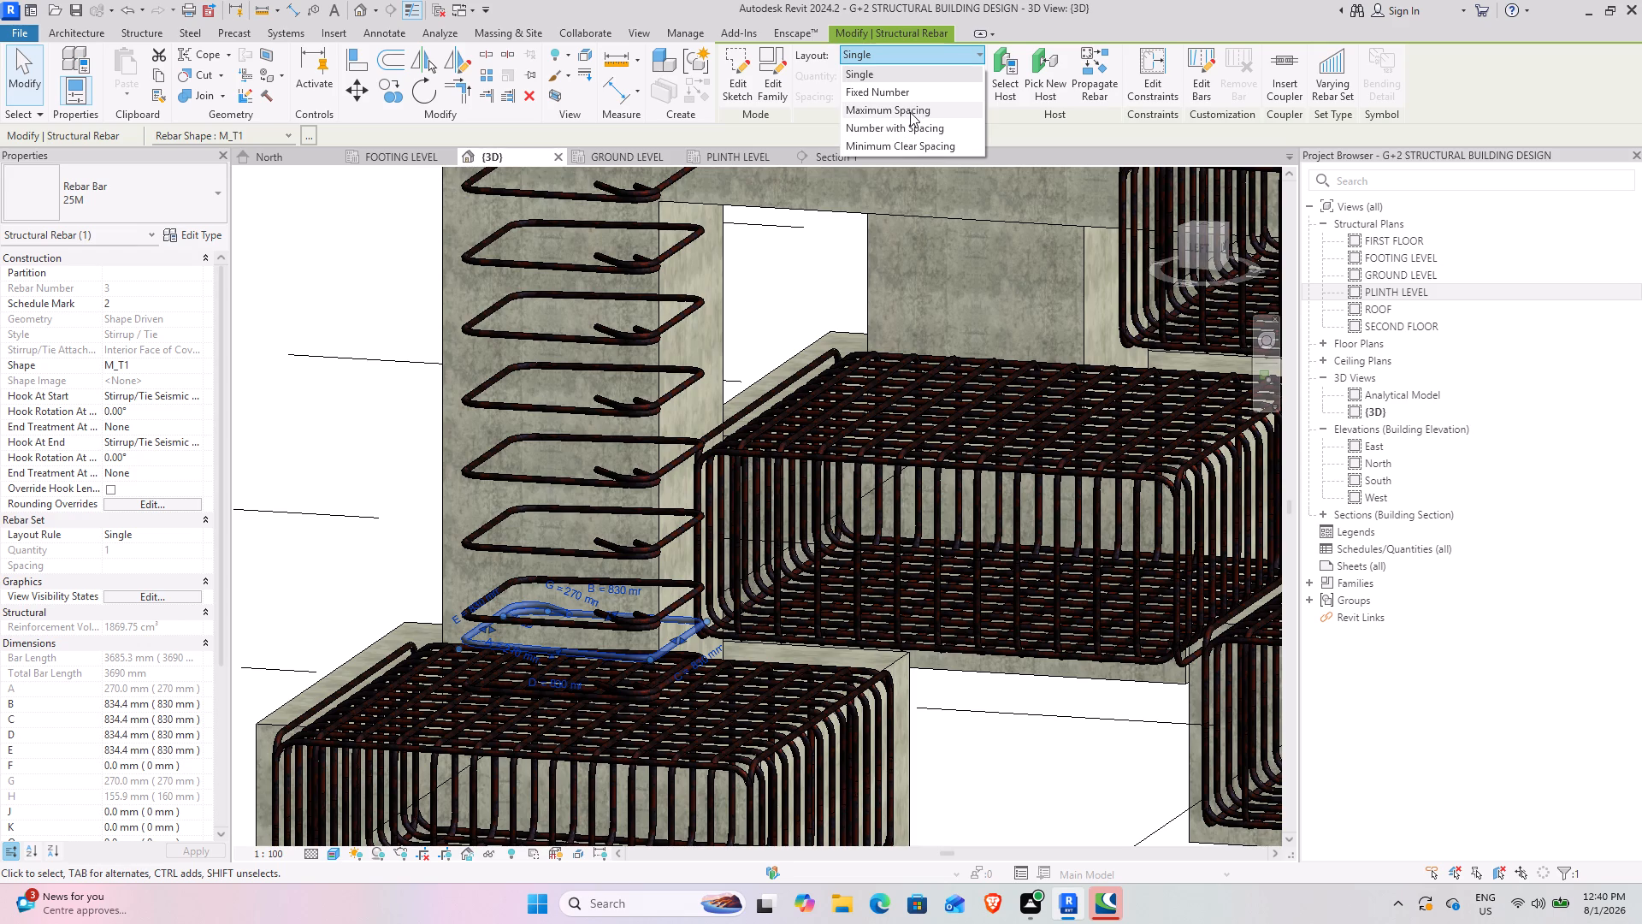
{"action": "left_click", "coordinate": [910, 112]}
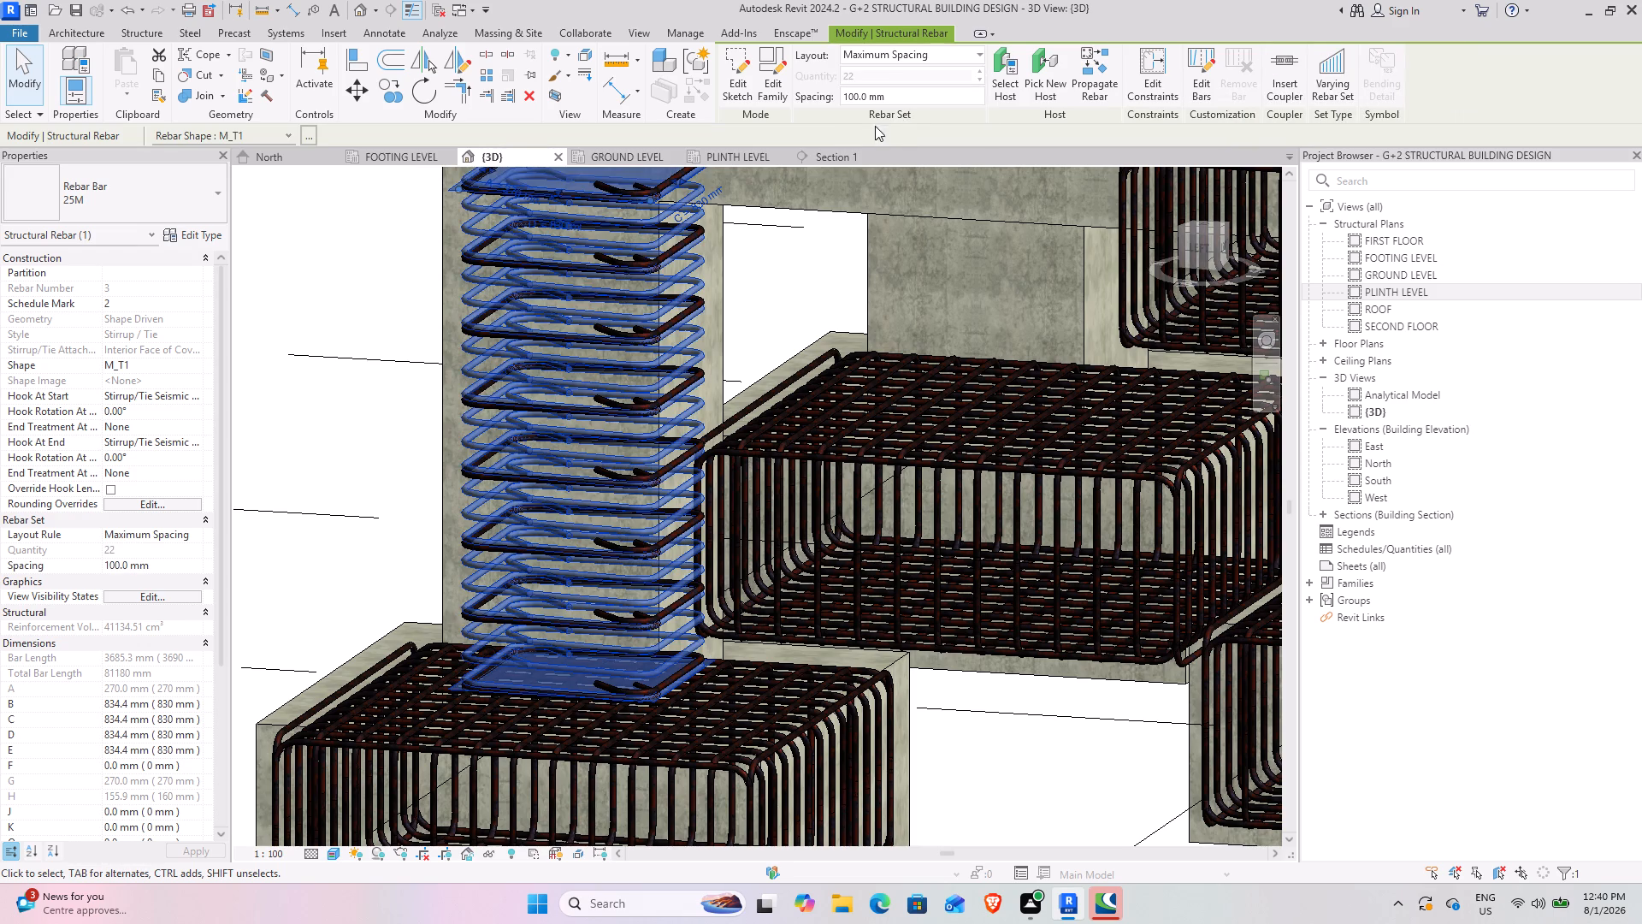
{"action": "left_click", "coordinate": [924, 92]}
{"action": "type", "text": "300"}
{"action": "key", "text": "Return"}
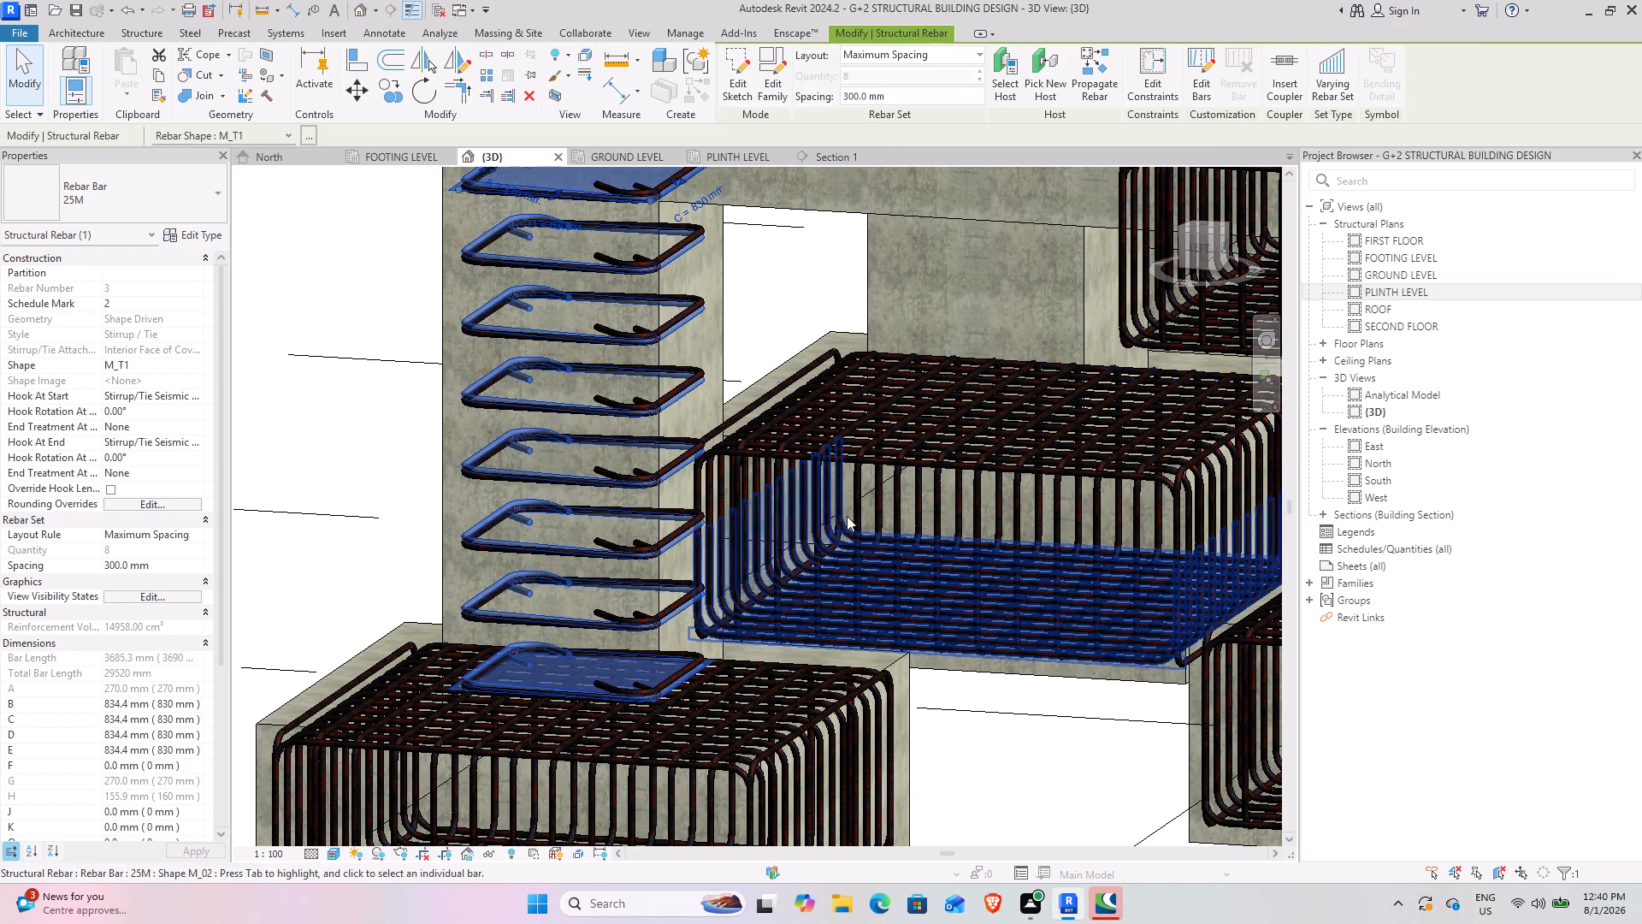
In Section 1, move the rotated stirrup set up the column so its bars sit midway between the first set's stirrups.
{"action": "left_click", "coordinate": [834, 156]}
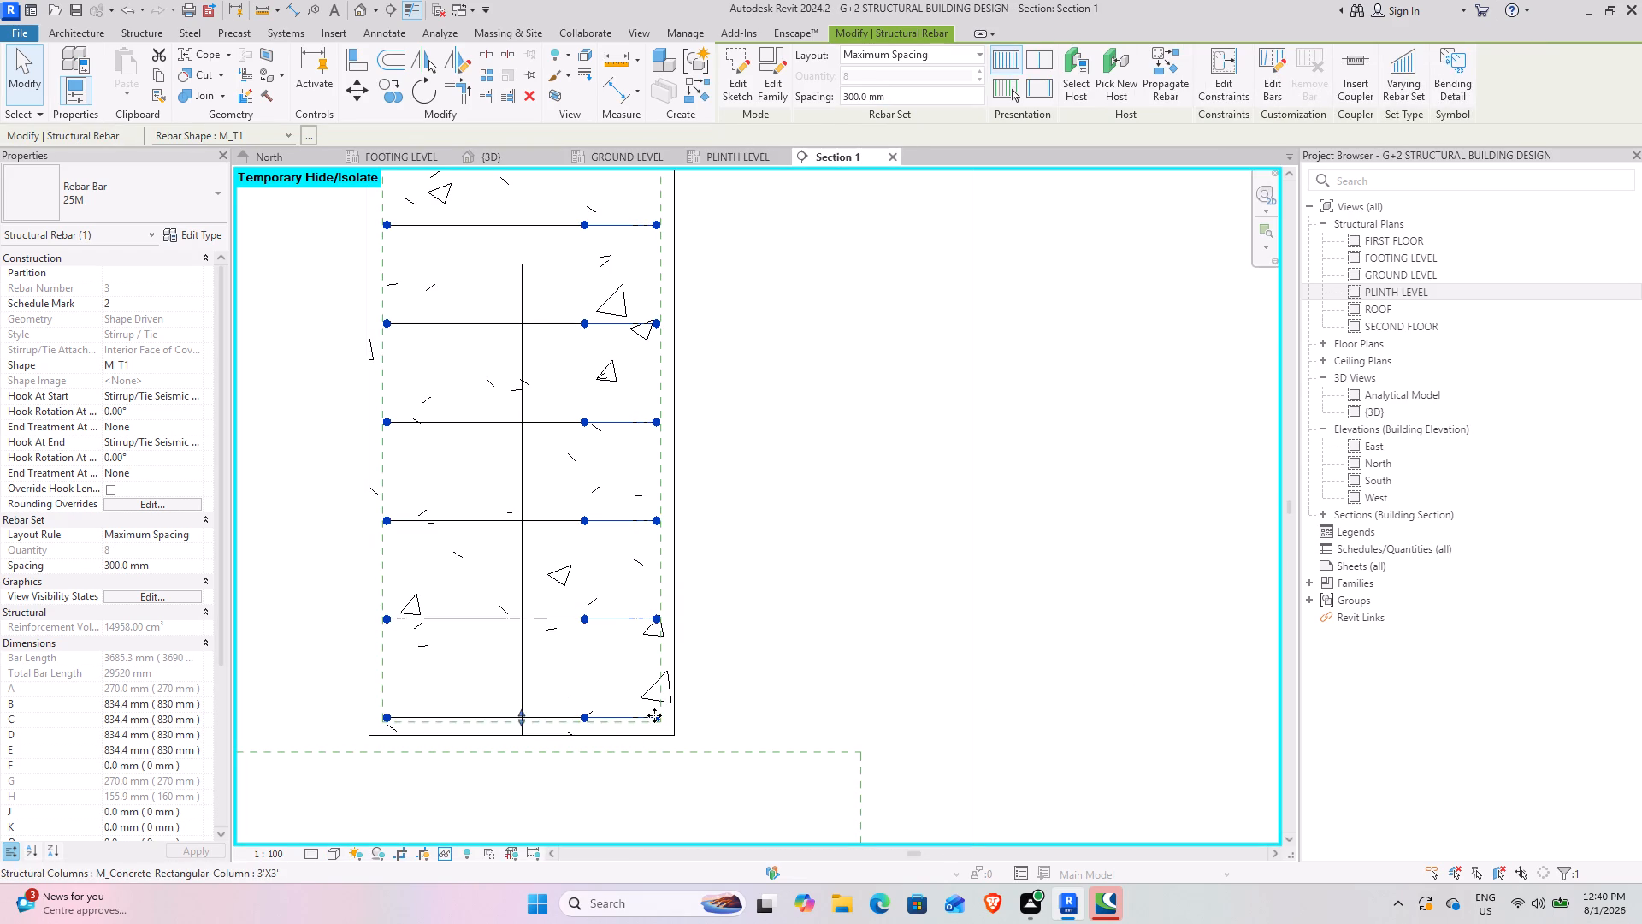
{"action": "left_click_drag", "start_coordinate": [657, 720], "coordinate": [657, 683]}
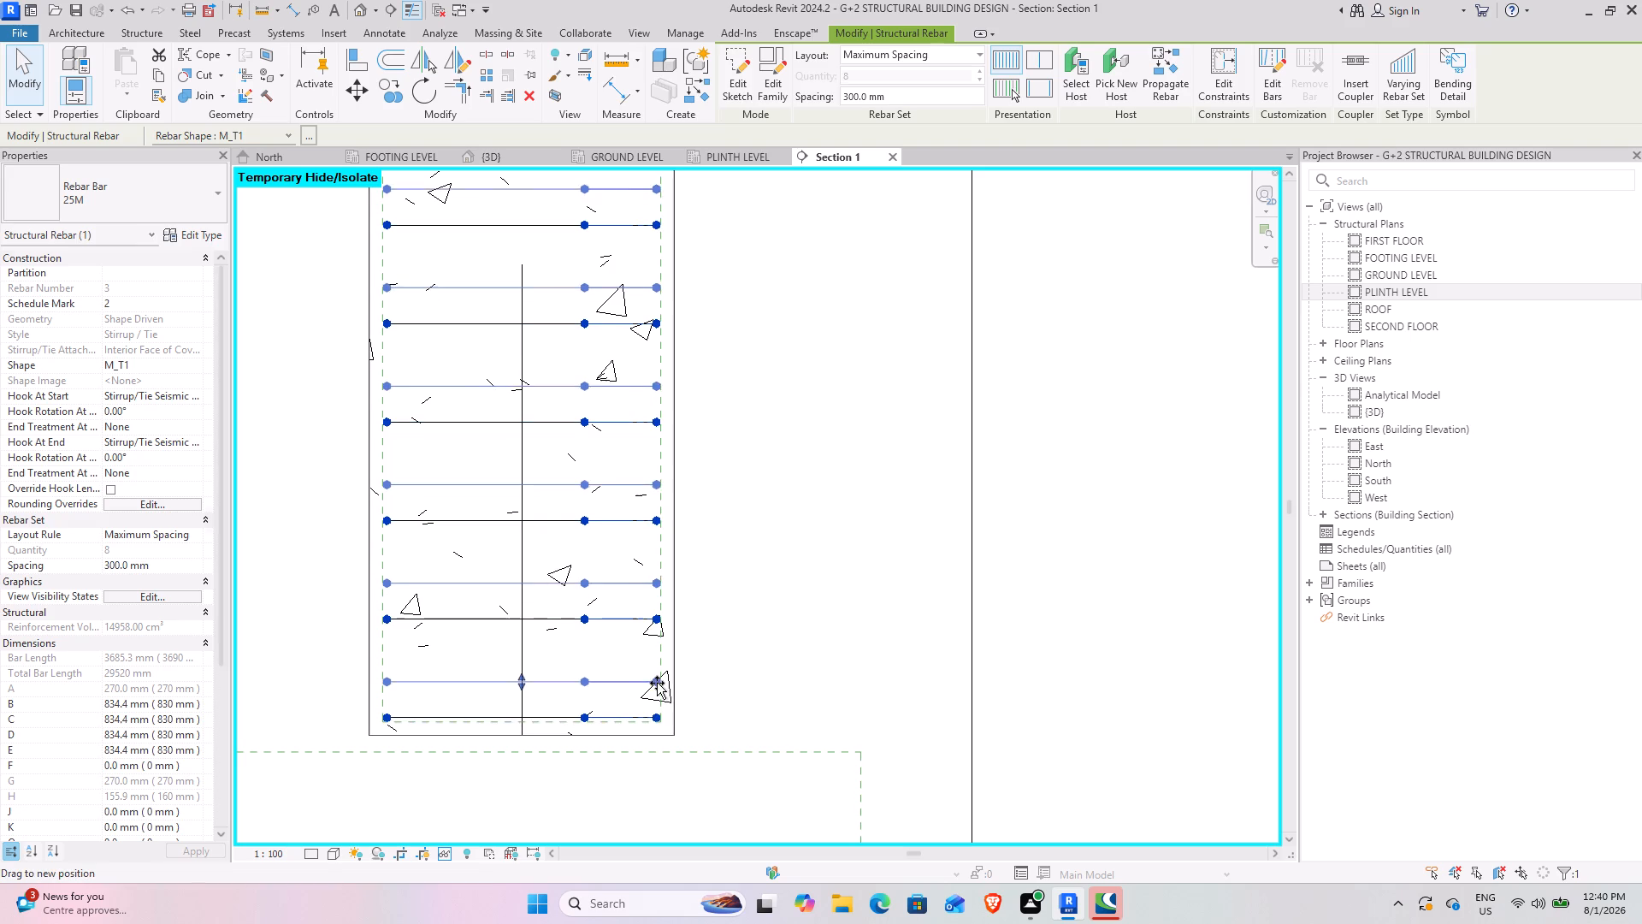
{"action": "left_click_drag", "start_coordinate": [657, 683], "coordinate": [655, 672]}
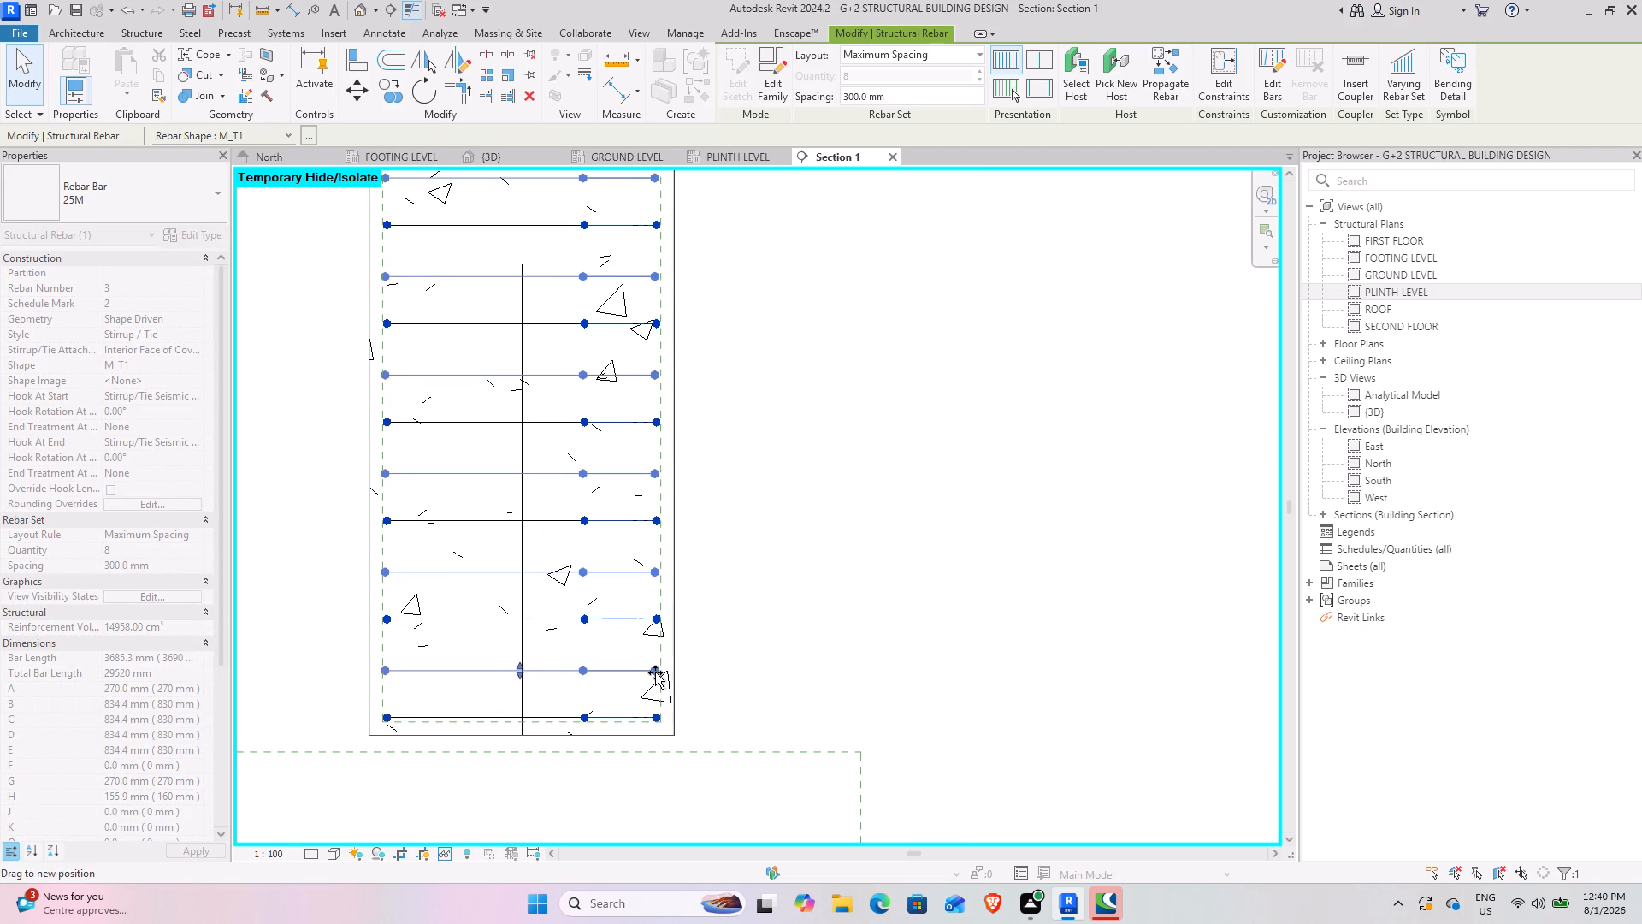
{"action": "left_click_drag", "start_coordinate": [655, 672], "coordinate": [654, 676]}
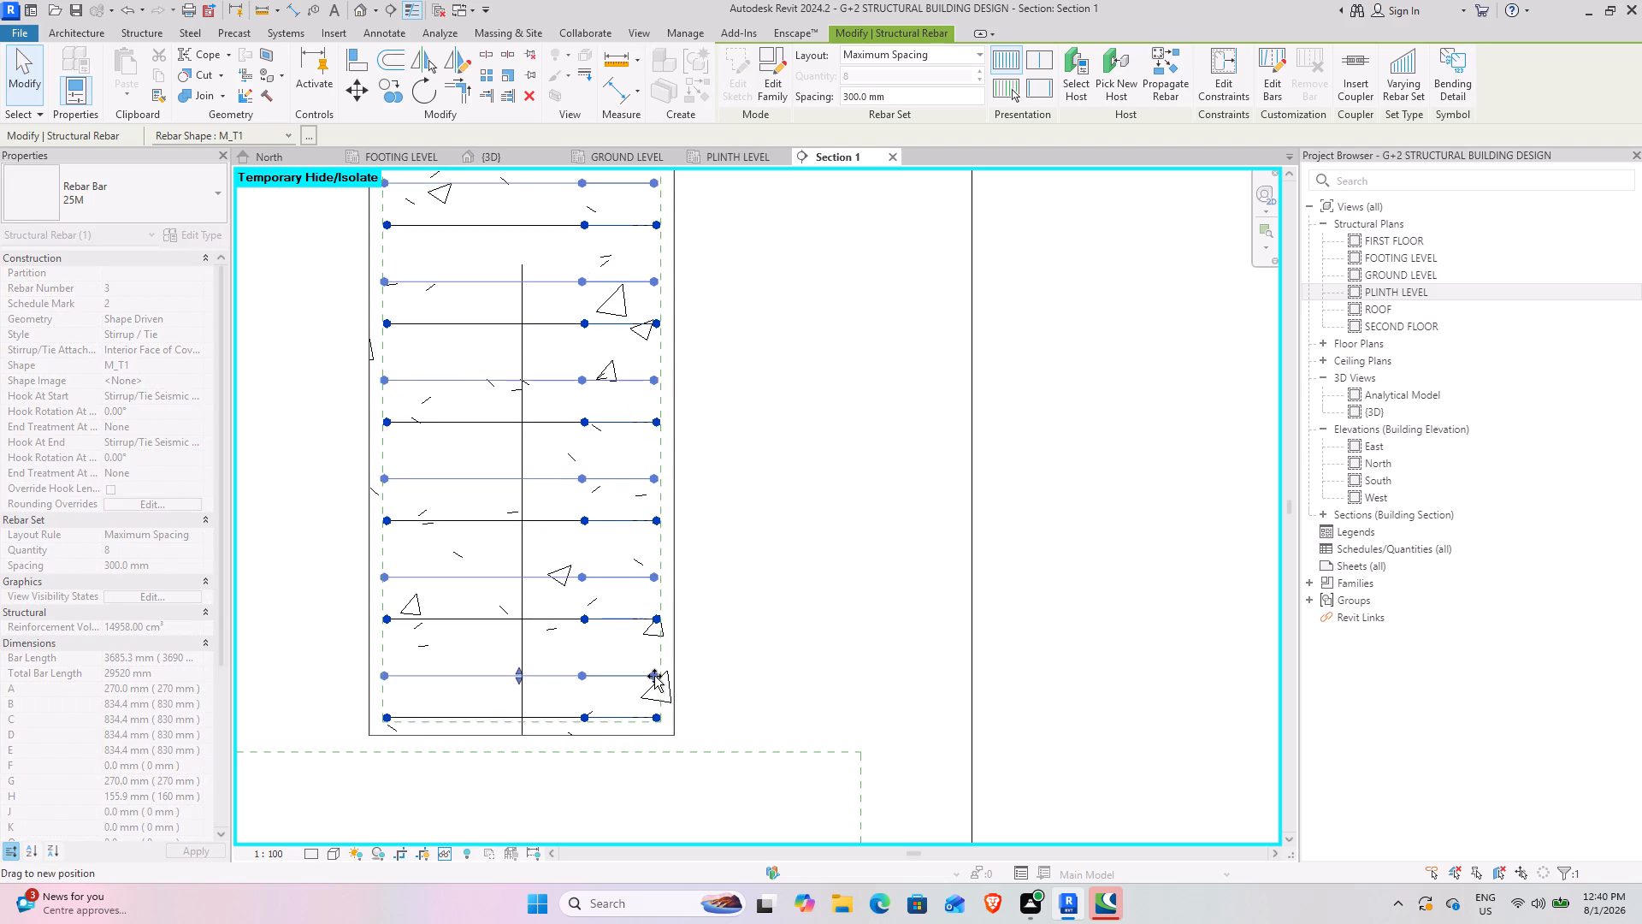
{"action": "left_click_drag", "start_coordinate": [654, 676], "coordinate": [655, 670]}
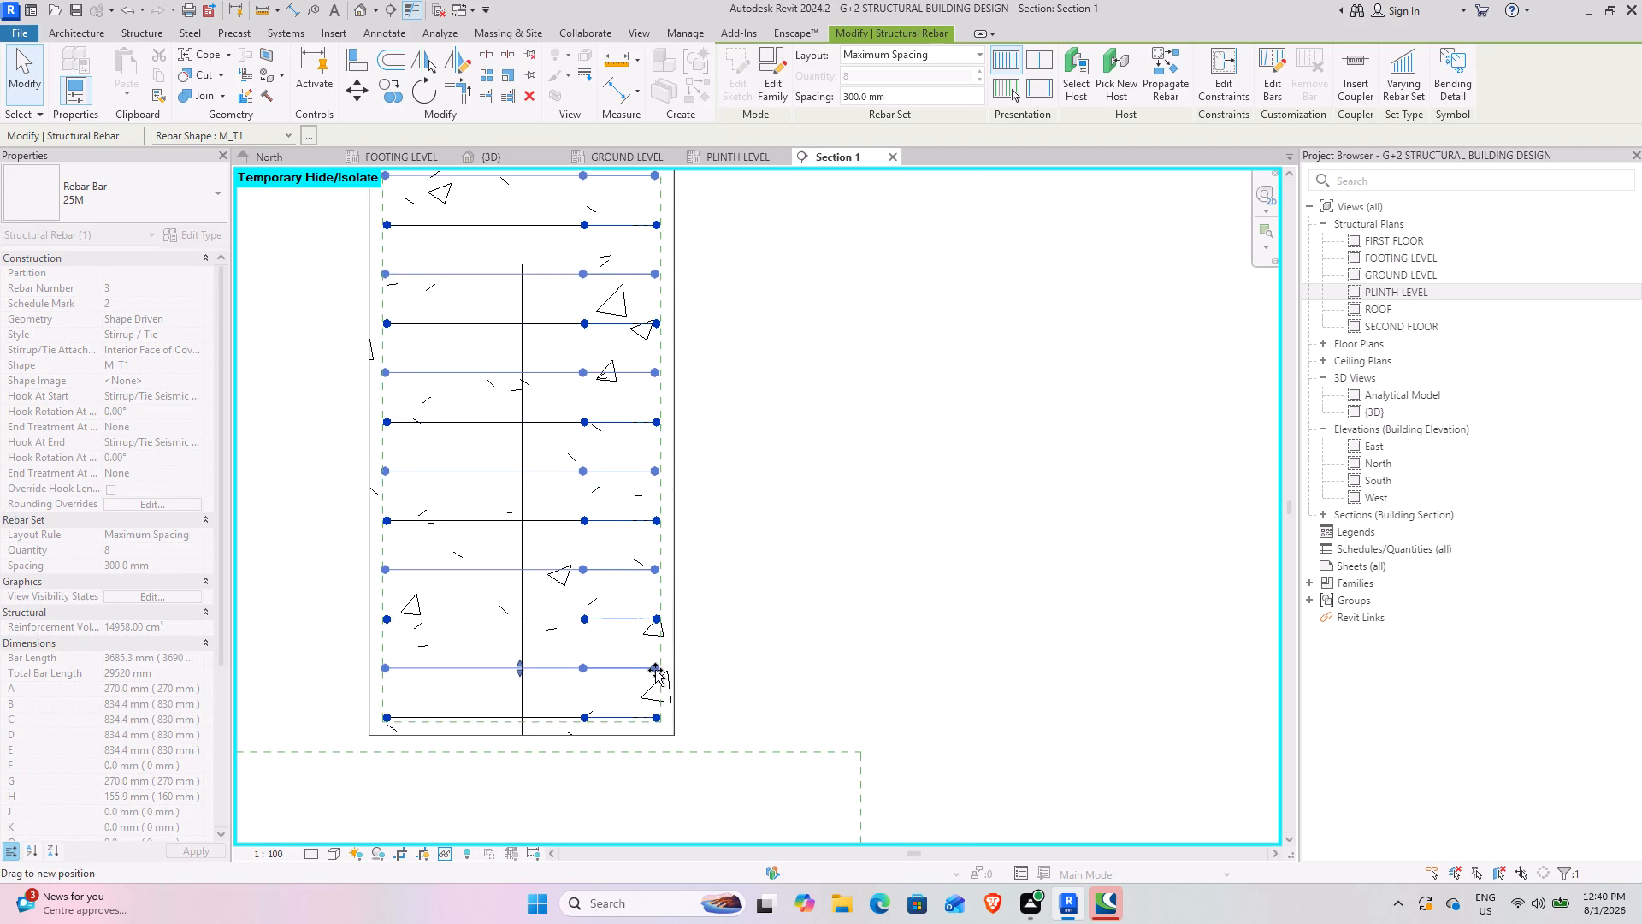
{"action": "left_click_drag", "start_coordinate": [655, 670], "coordinate": [659, 668]}
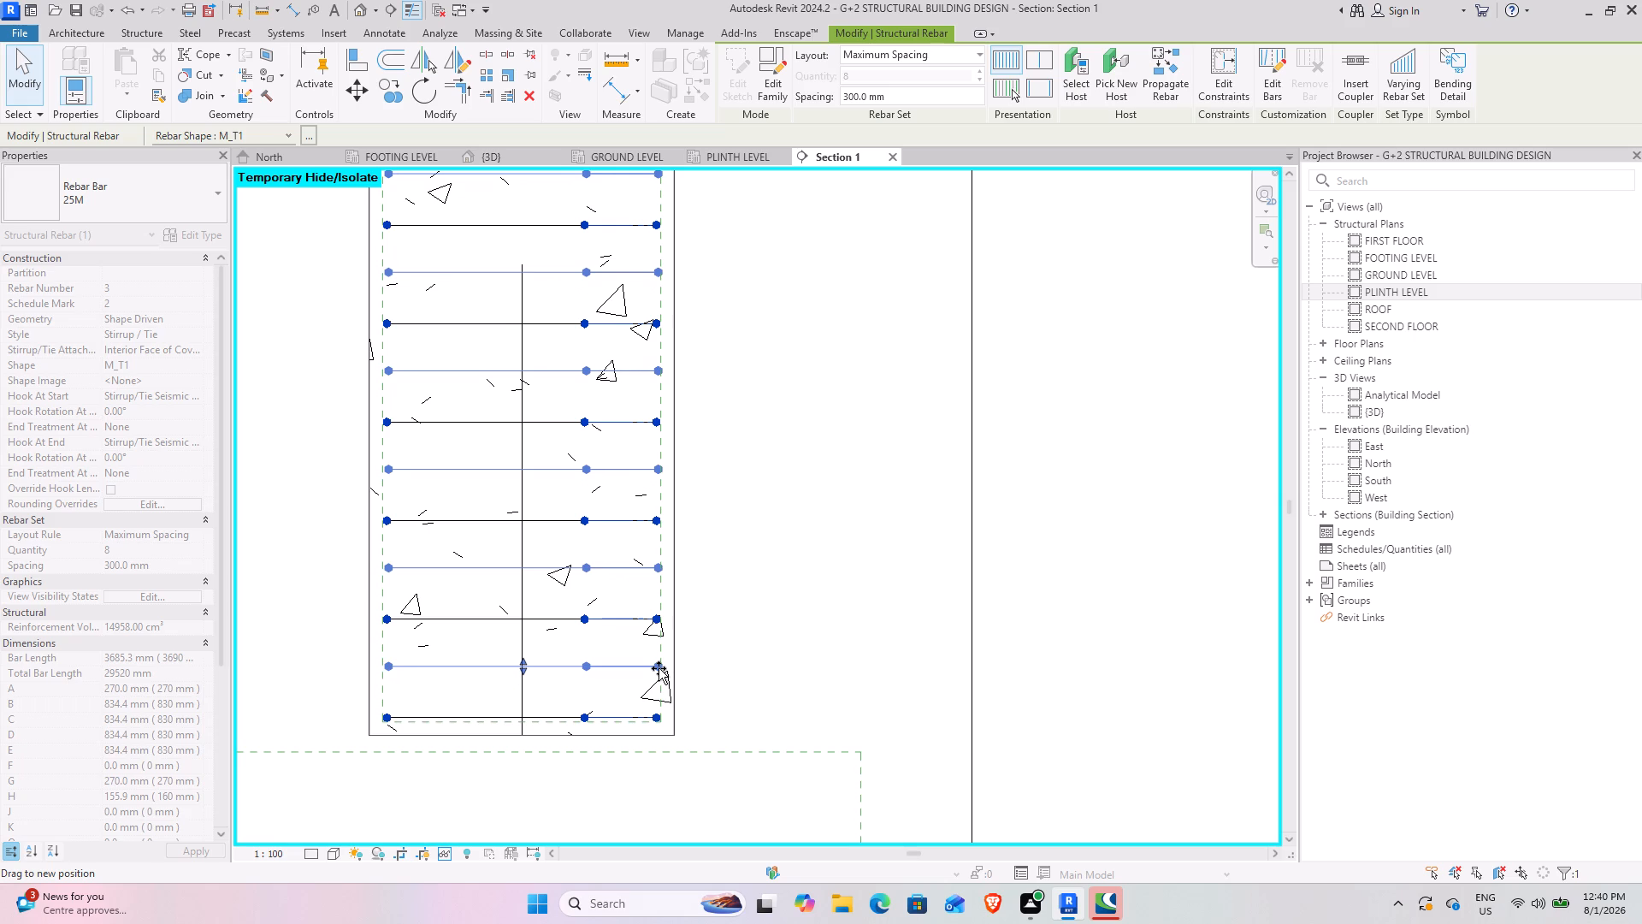
{"action": "left_click_drag", "start_coordinate": [659, 668], "coordinate": [655, 669]}
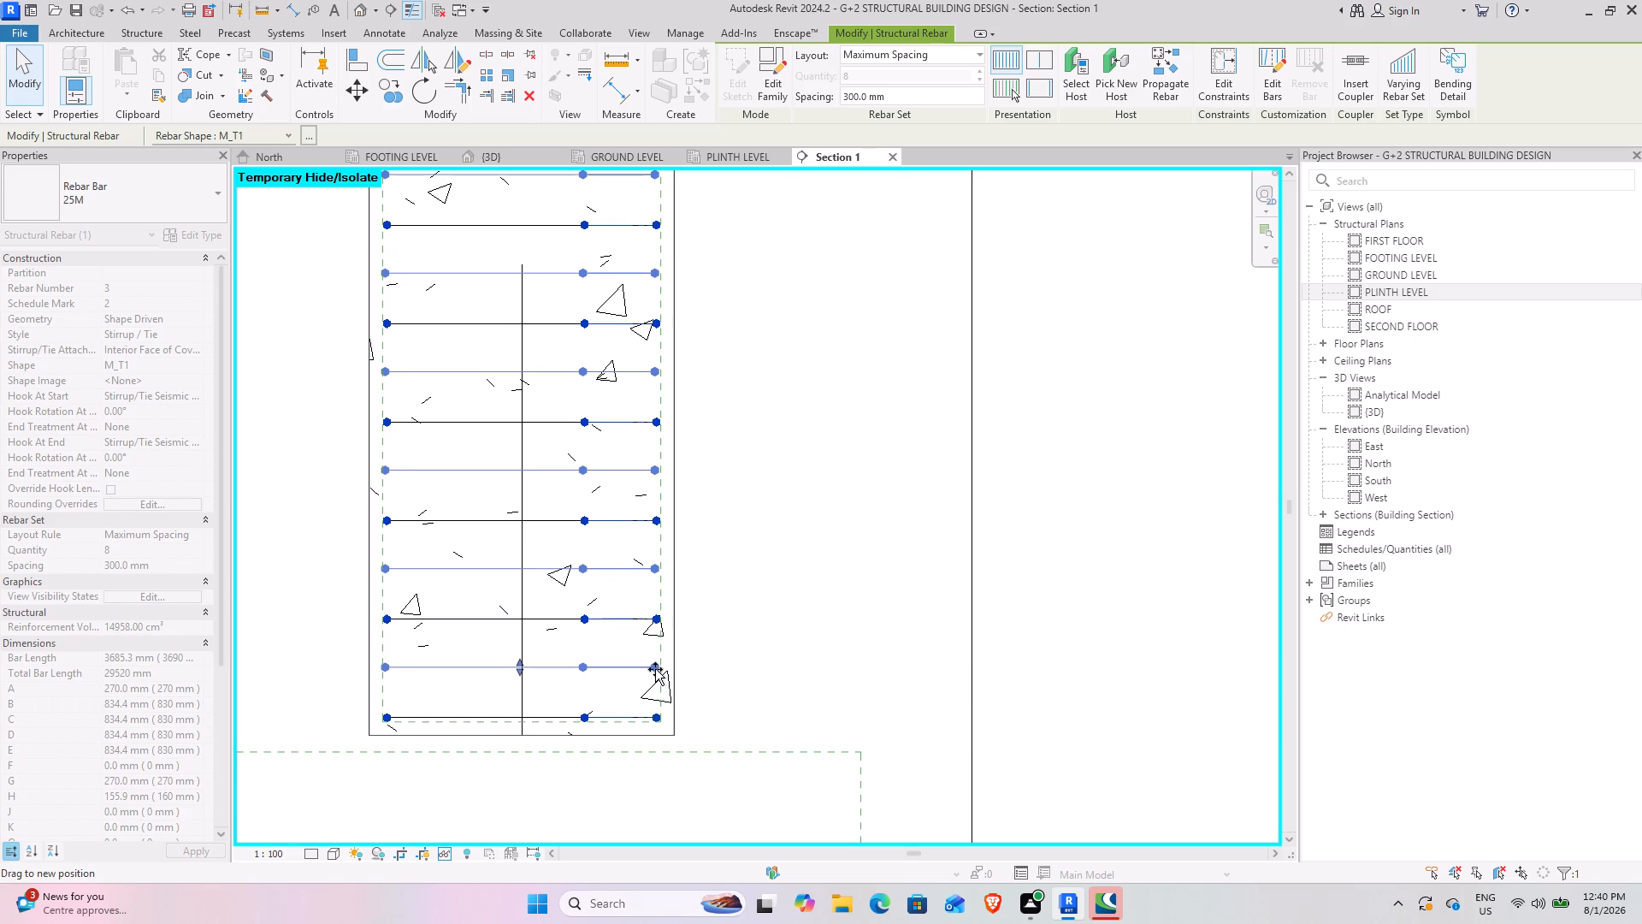
{"action": "left_click_drag", "start_coordinate": [655, 669], "coordinate": [669, 672]}
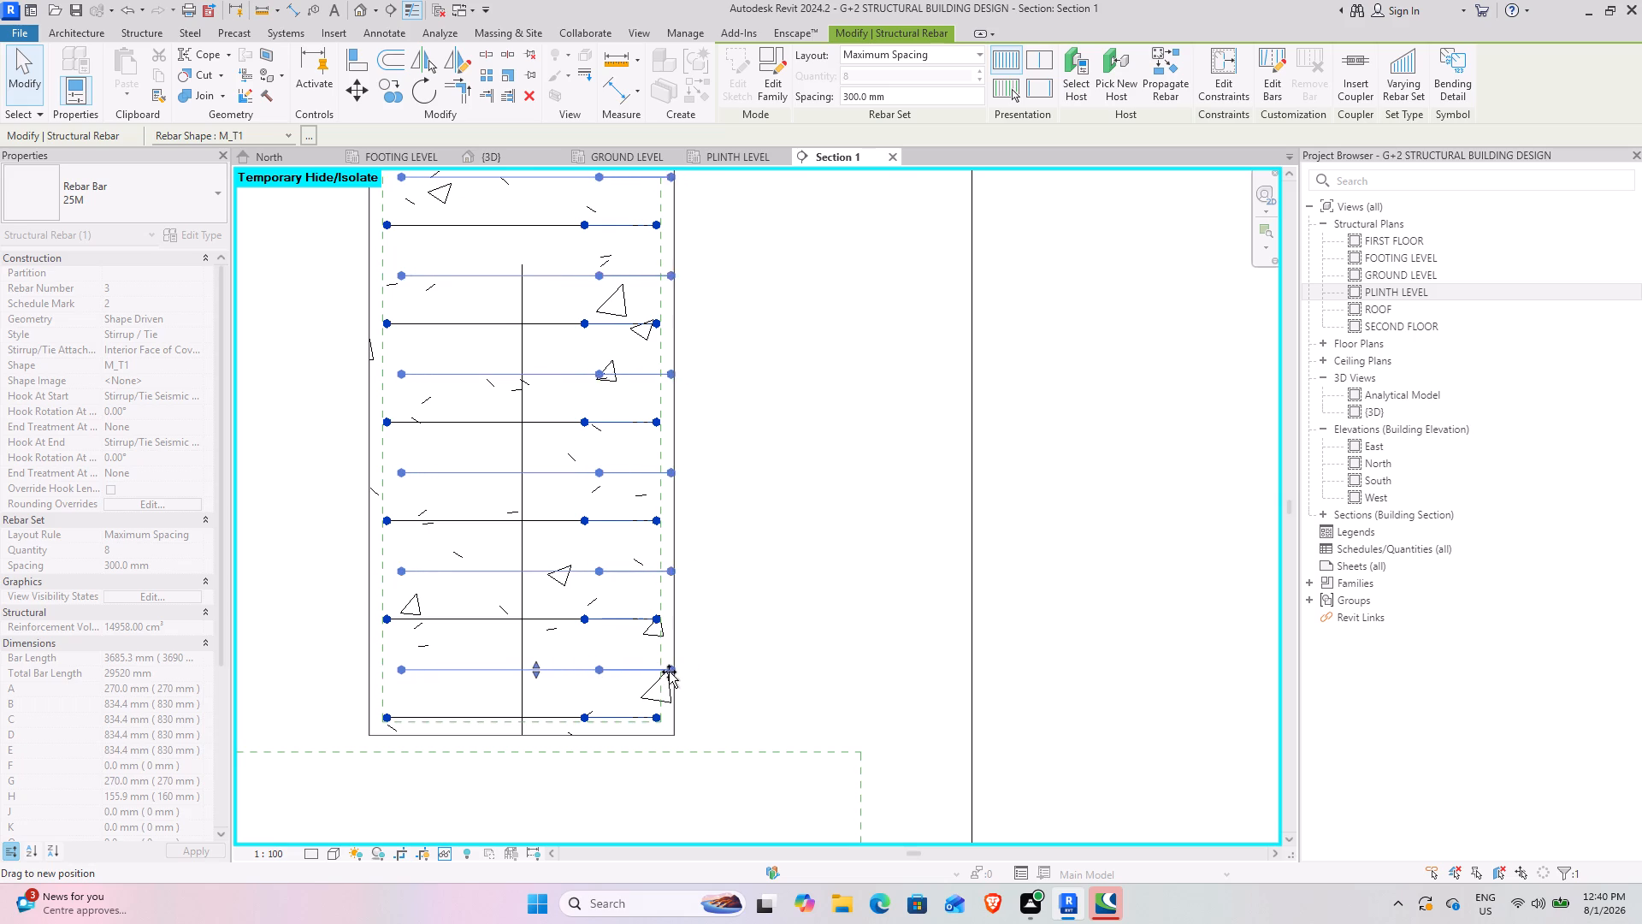
{"action": "left_click_drag", "start_coordinate": [669, 672], "coordinate": [653, 669]}
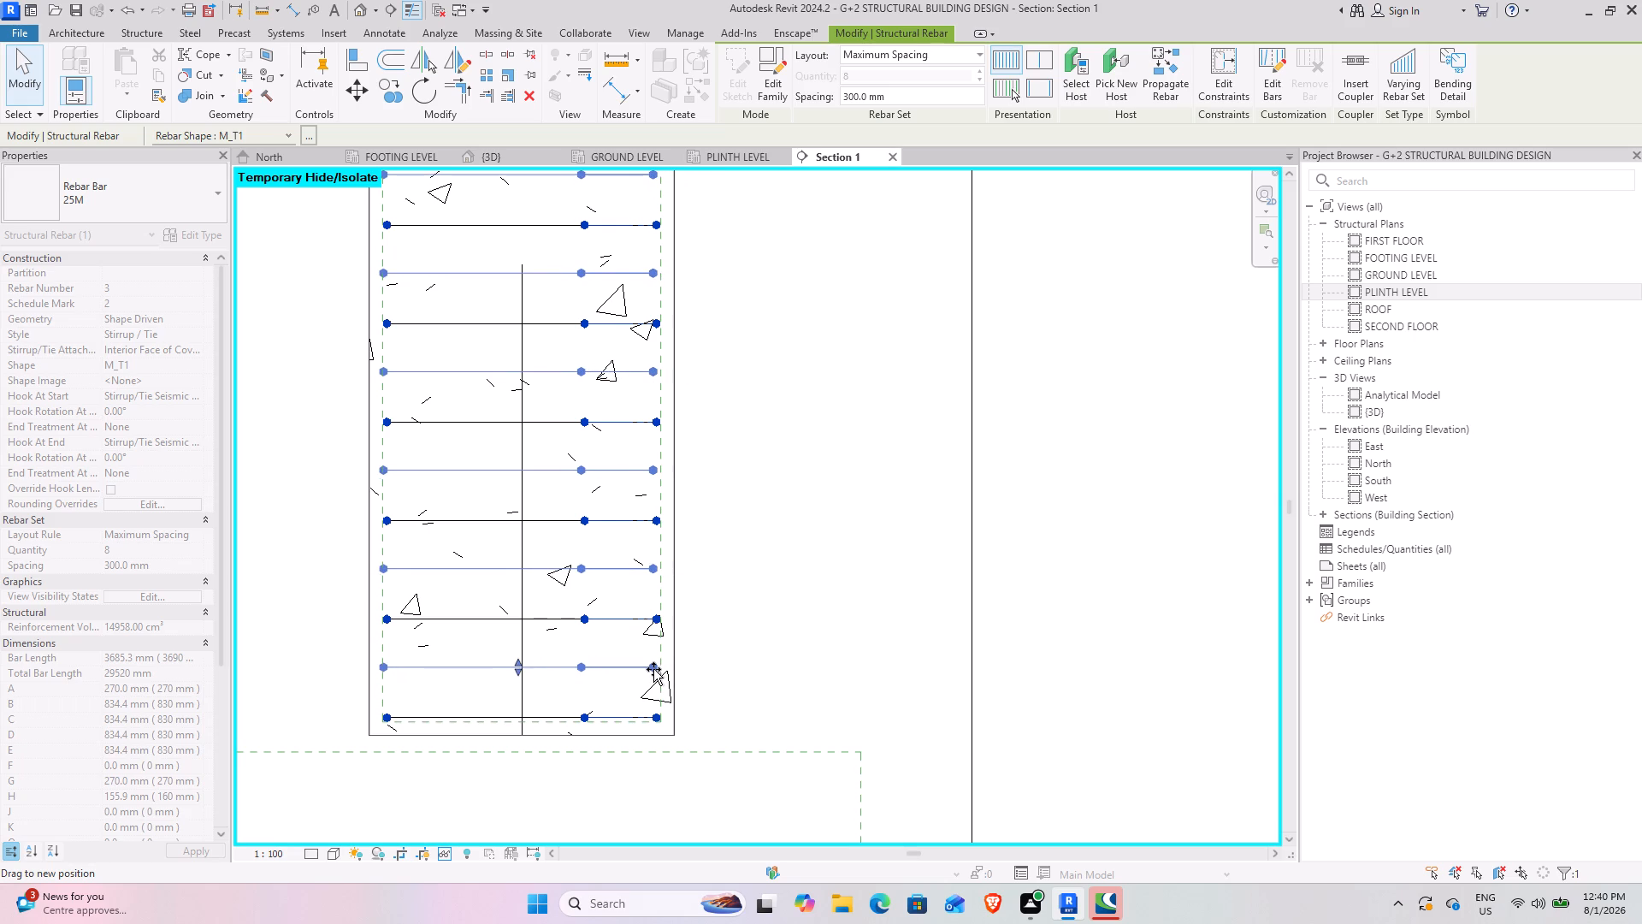
{"action": "left_click_drag", "start_coordinate": [653, 669], "coordinate": [656, 669]}
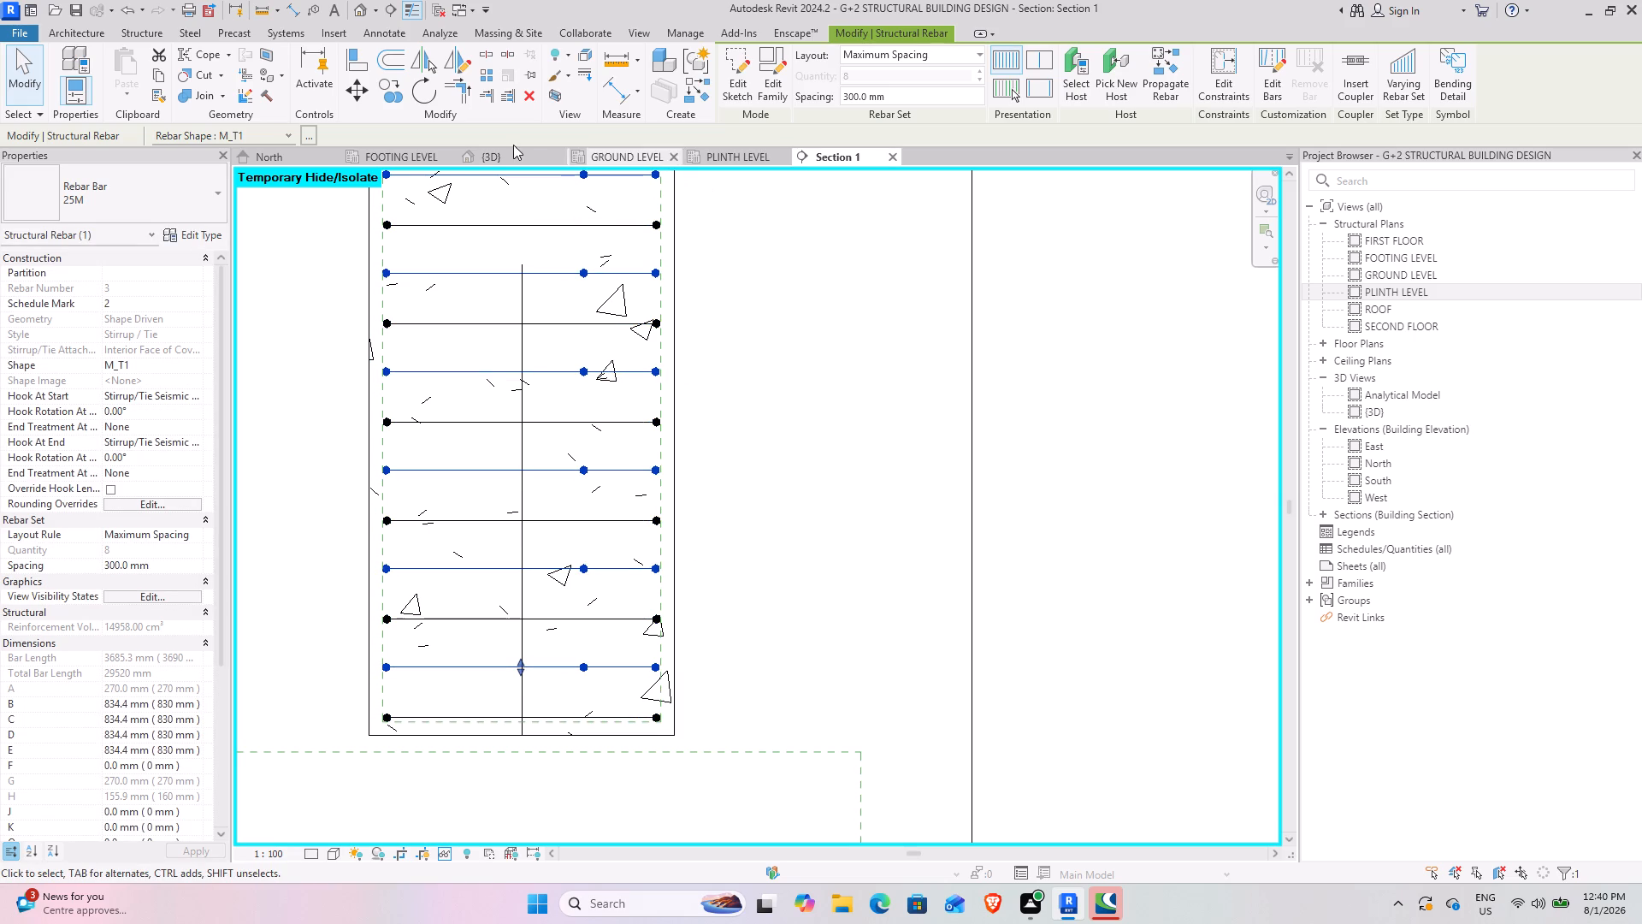
Examine the two alternating stirrup sets in the column and the surrounding footing reinforcement from several sides in the {3D} view.
{"action": "left_click", "coordinate": [506, 148]}
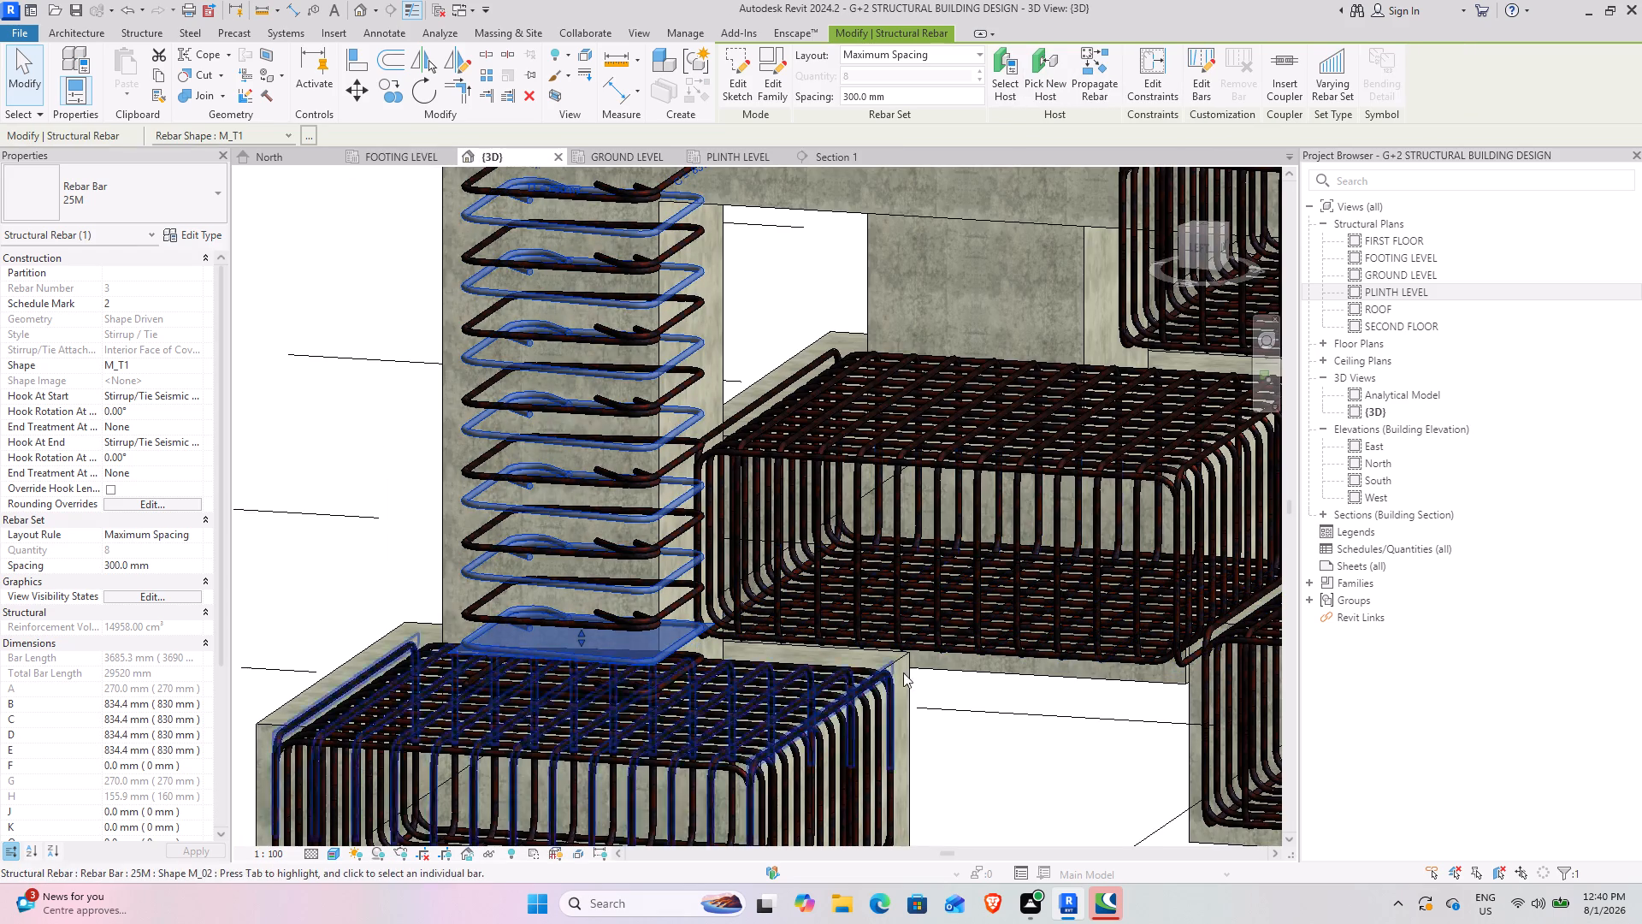
{"action": "left_click", "coordinate": [977, 723]}
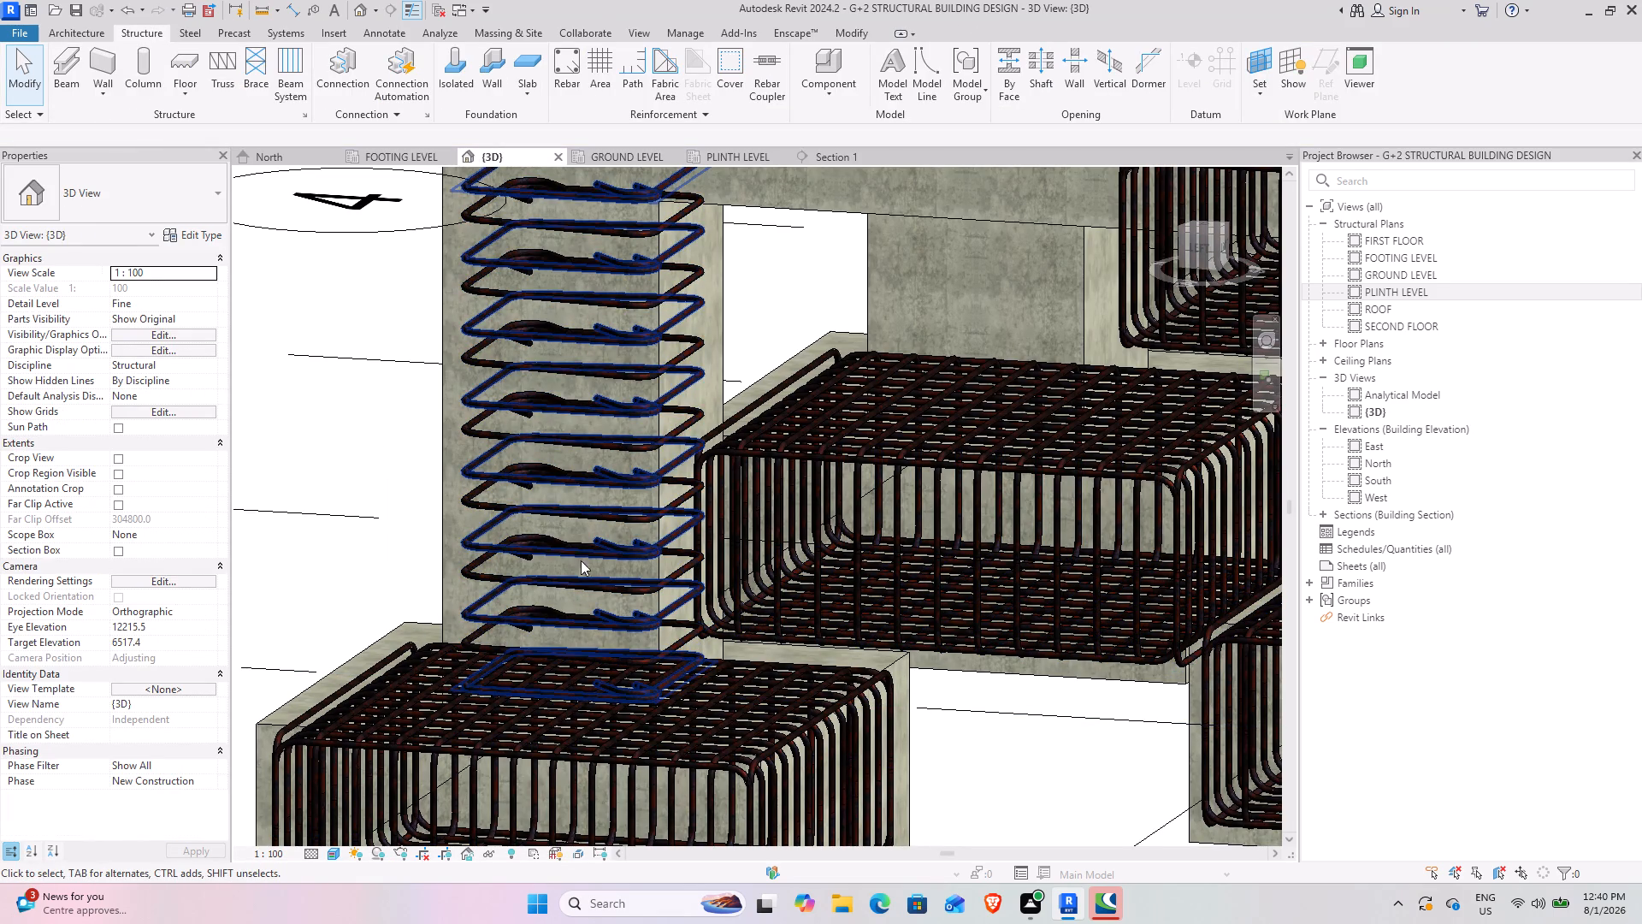
{"action": "scroll", "coordinate": [588, 589], "scroll_direction": "down", "scroll_amount": 2}
{"action": "middle_click_drag", "start_coordinate": [562, 615], "coordinate": [598, 647], "text": "shift"}
{"action": "middle_click_drag", "start_coordinate": [848, 663], "coordinate": [534, 605]}
{"action": "scroll", "coordinate": [610, 670], "scroll_direction": "up", "scroll_amount": 4}
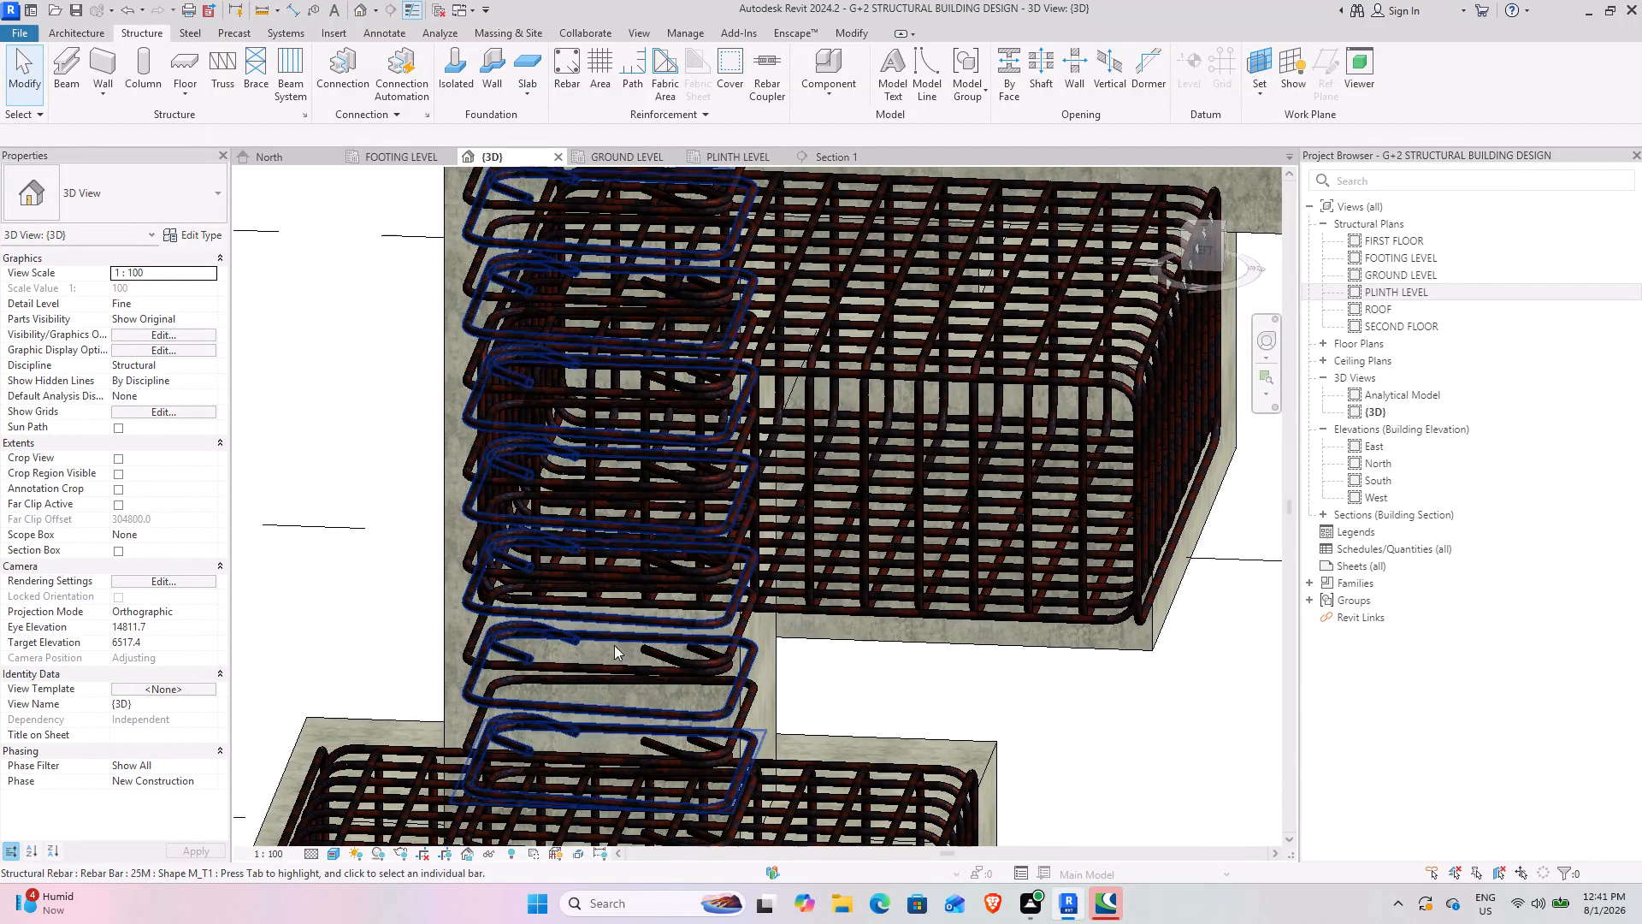
{"action": "left_click", "coordinate": [1026, 707]}
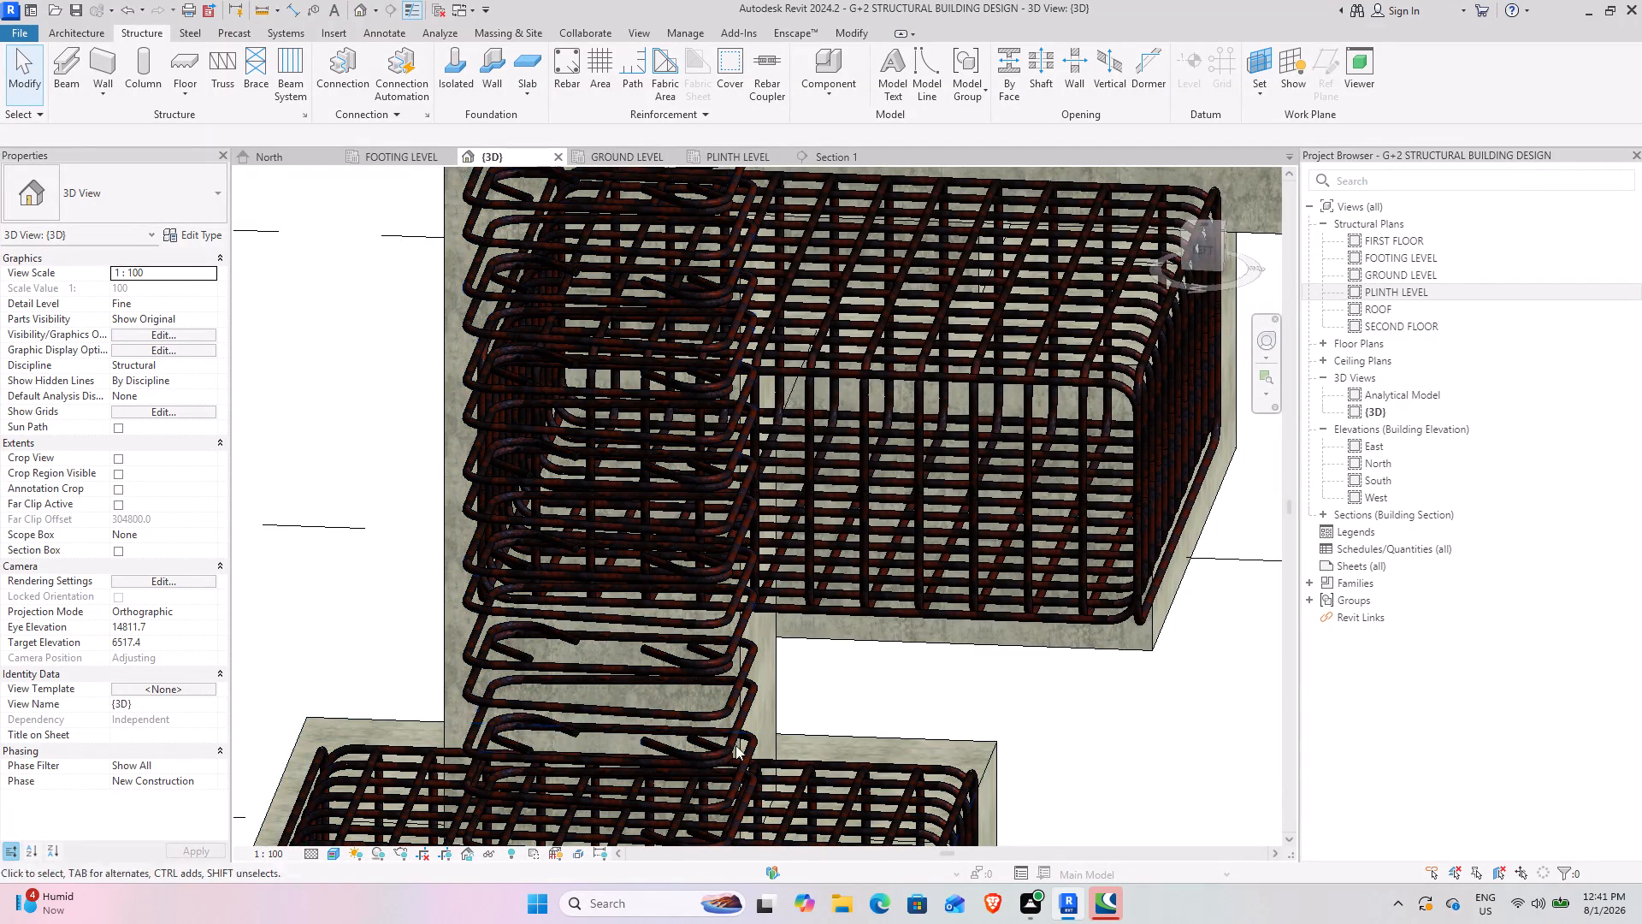
{"action": "scroll", "coordinate": [699, 676], "scroll_direction": "down", "scroll_amount": 2}
{"action": "middle_click_drag", "start_coordinate": [696, 700], "coordinate": [738, 672], "text": "shift"}
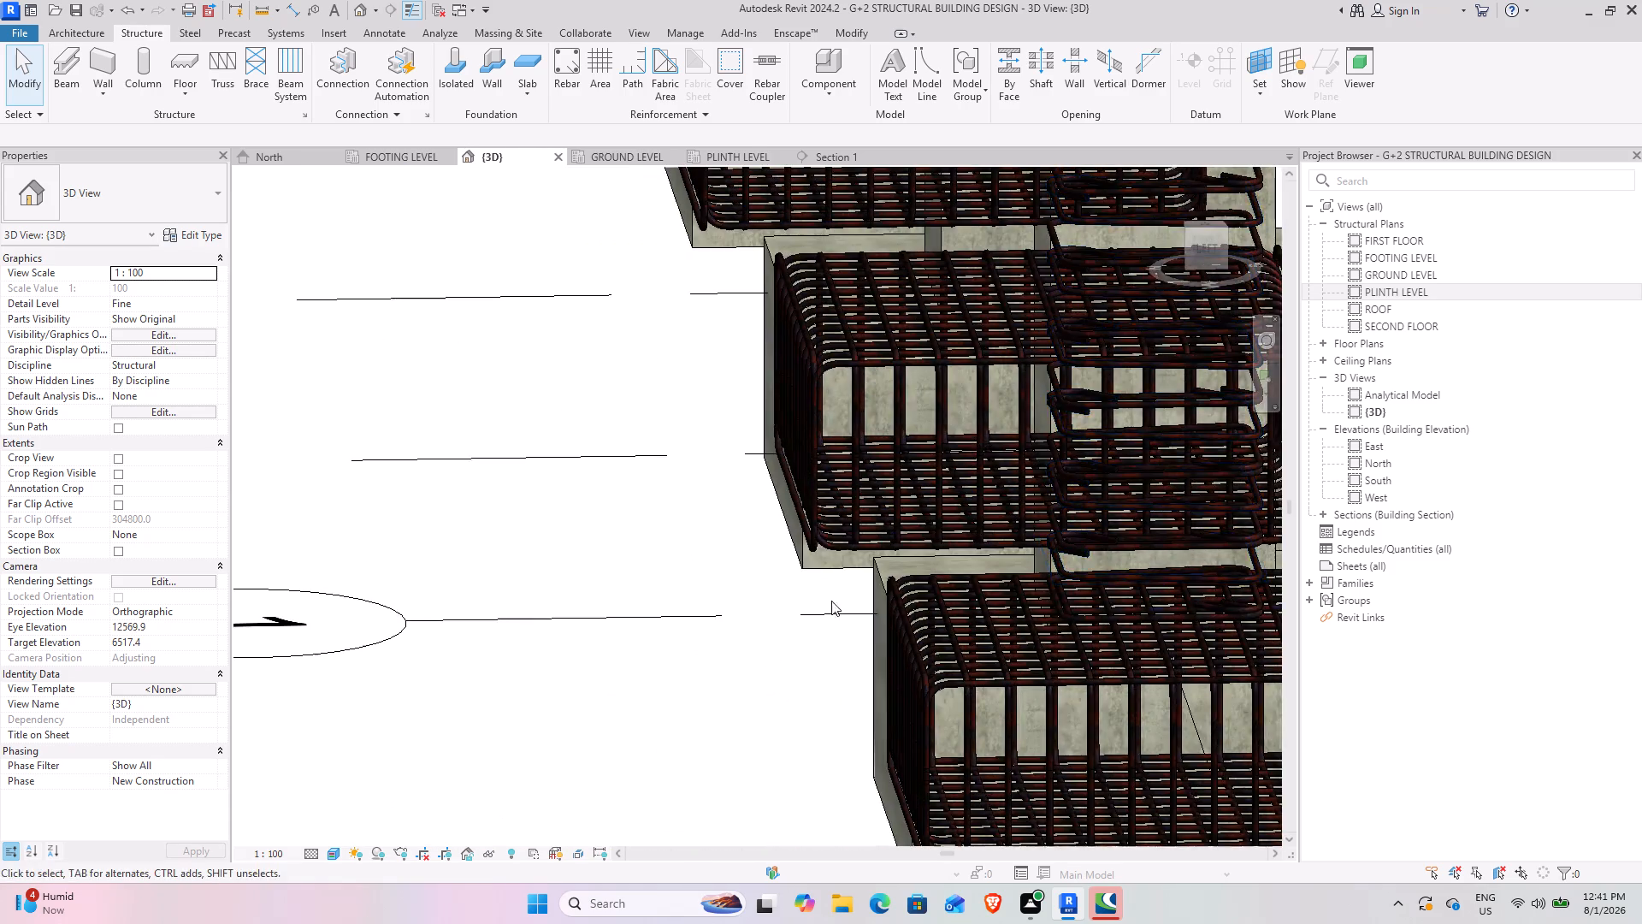
{"action": "middle_click_drag", "start_coordinate": [830, 596], "coordinate": [283, 704]}
{"action": "middle_click_drag", "start_coordinate": [363, 667], "coordinate": [434, 609], "text": "shift"}
{"action": "middle_click_drag", "start_coordinate": [888, 524], "coordinate": [468, 733]}
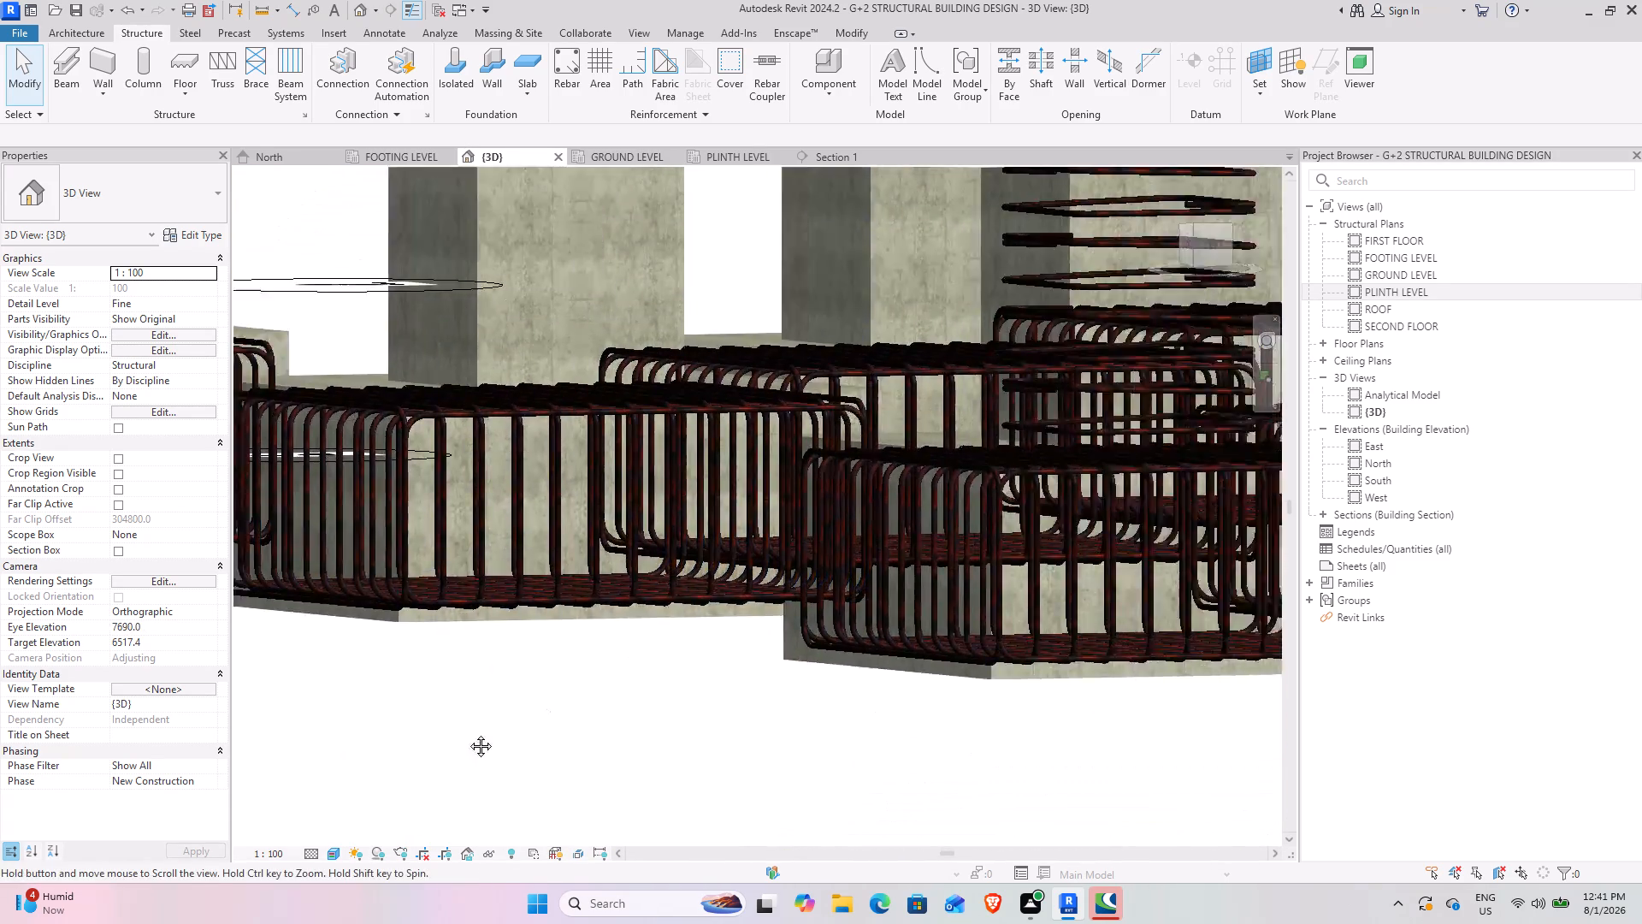
{"action": "middle_click_drag", "start_coordinate": [468, 733], "coordinate": [304, 822]}
{"action": "middle_click_drag", "start_coordinate": [895, 645], "coordinate": [861, 656], "text": "shift"}
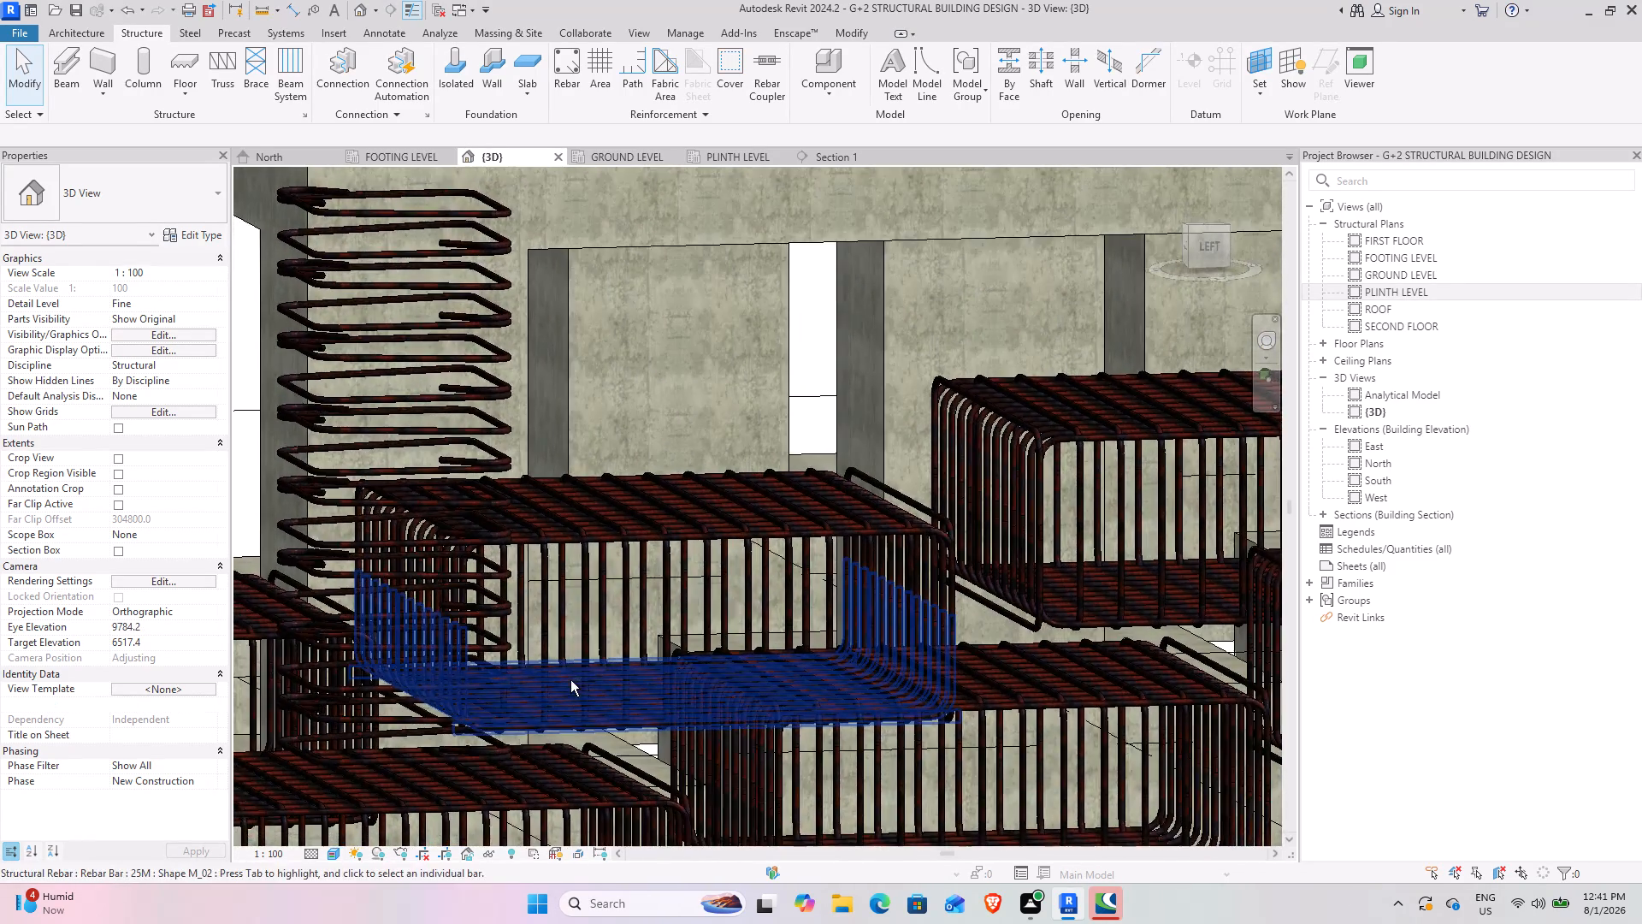
{"action": "middle_click_drag", "start_coordinate": [570, 677], "coordinate": [564, 690], "text": "shift"}
{"action": "middle_click_drag", "start_coordinate": [545, 620], "coordinate": [682, 415]}
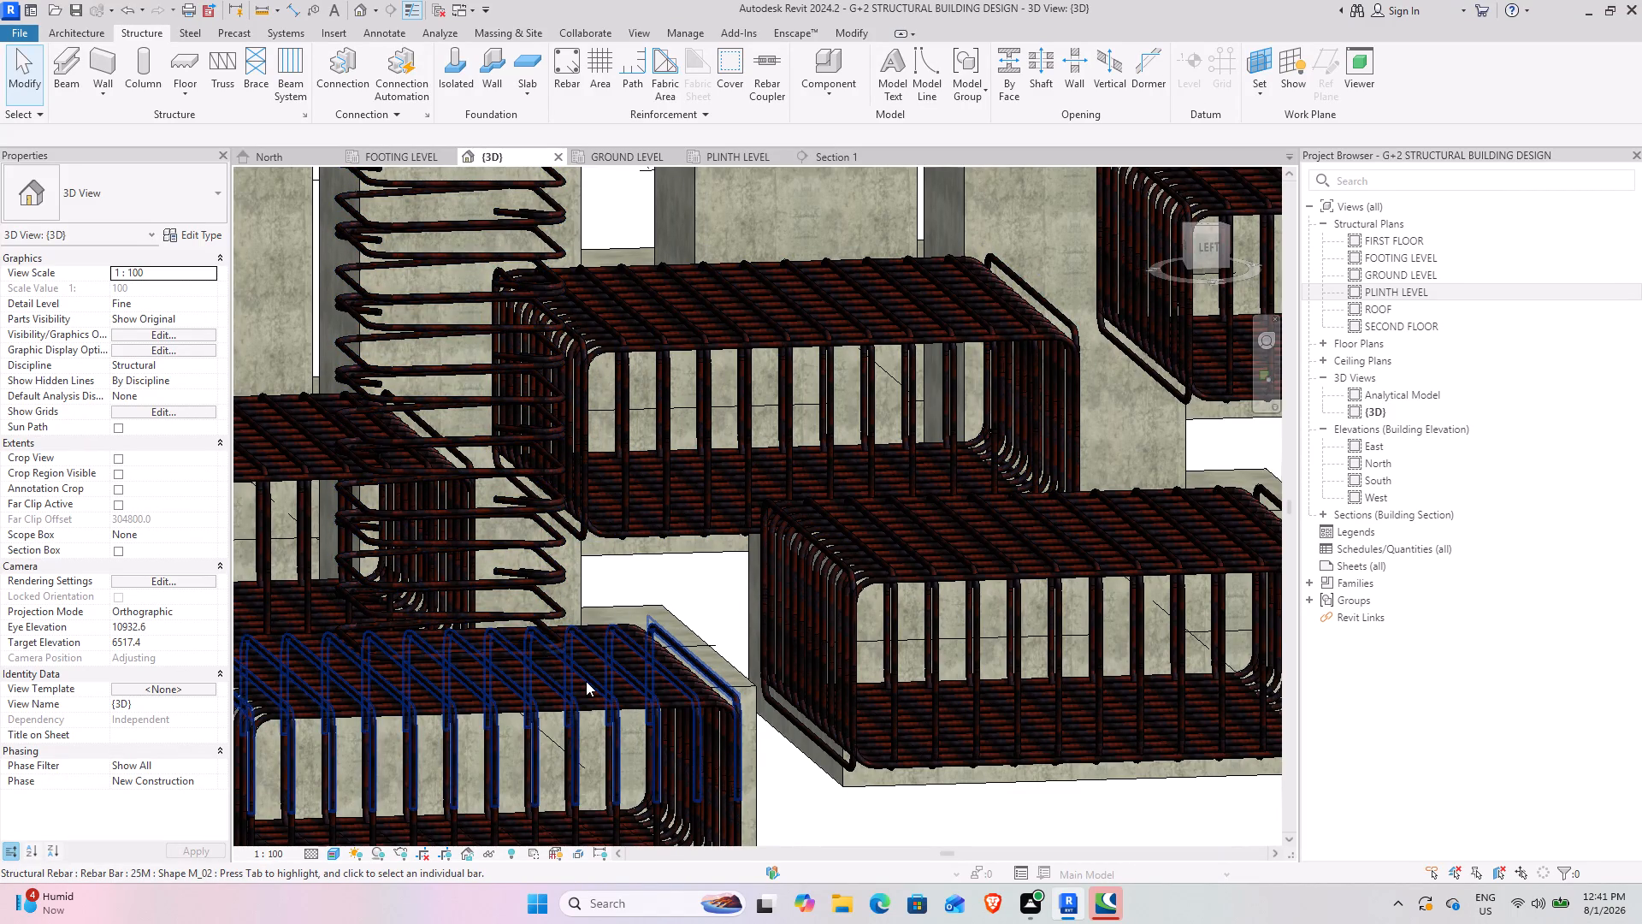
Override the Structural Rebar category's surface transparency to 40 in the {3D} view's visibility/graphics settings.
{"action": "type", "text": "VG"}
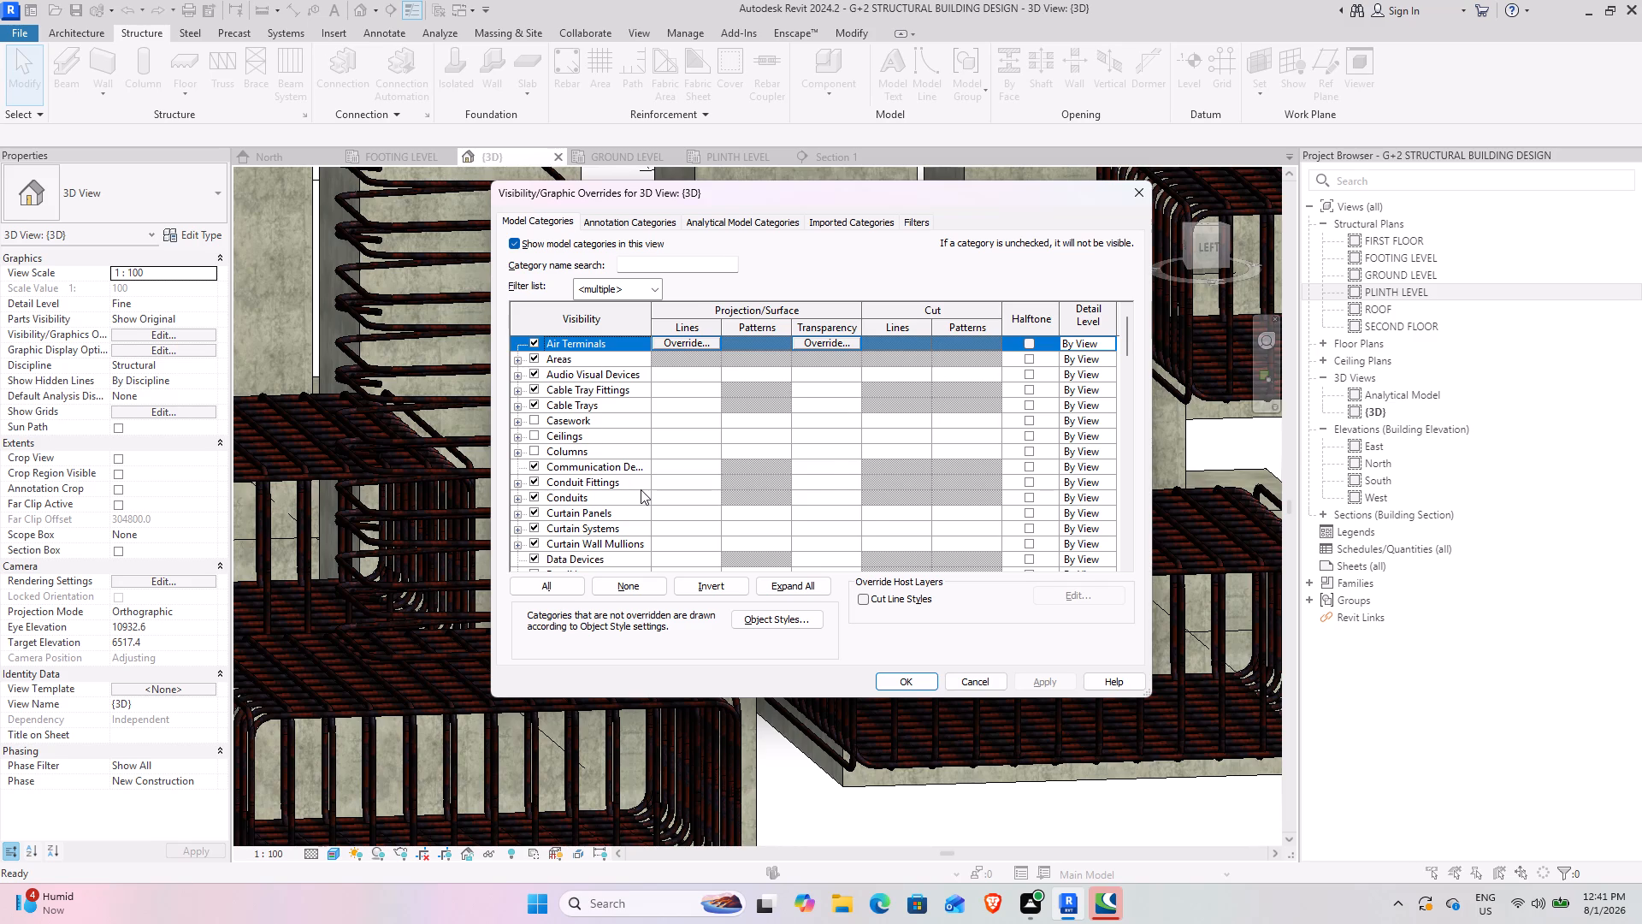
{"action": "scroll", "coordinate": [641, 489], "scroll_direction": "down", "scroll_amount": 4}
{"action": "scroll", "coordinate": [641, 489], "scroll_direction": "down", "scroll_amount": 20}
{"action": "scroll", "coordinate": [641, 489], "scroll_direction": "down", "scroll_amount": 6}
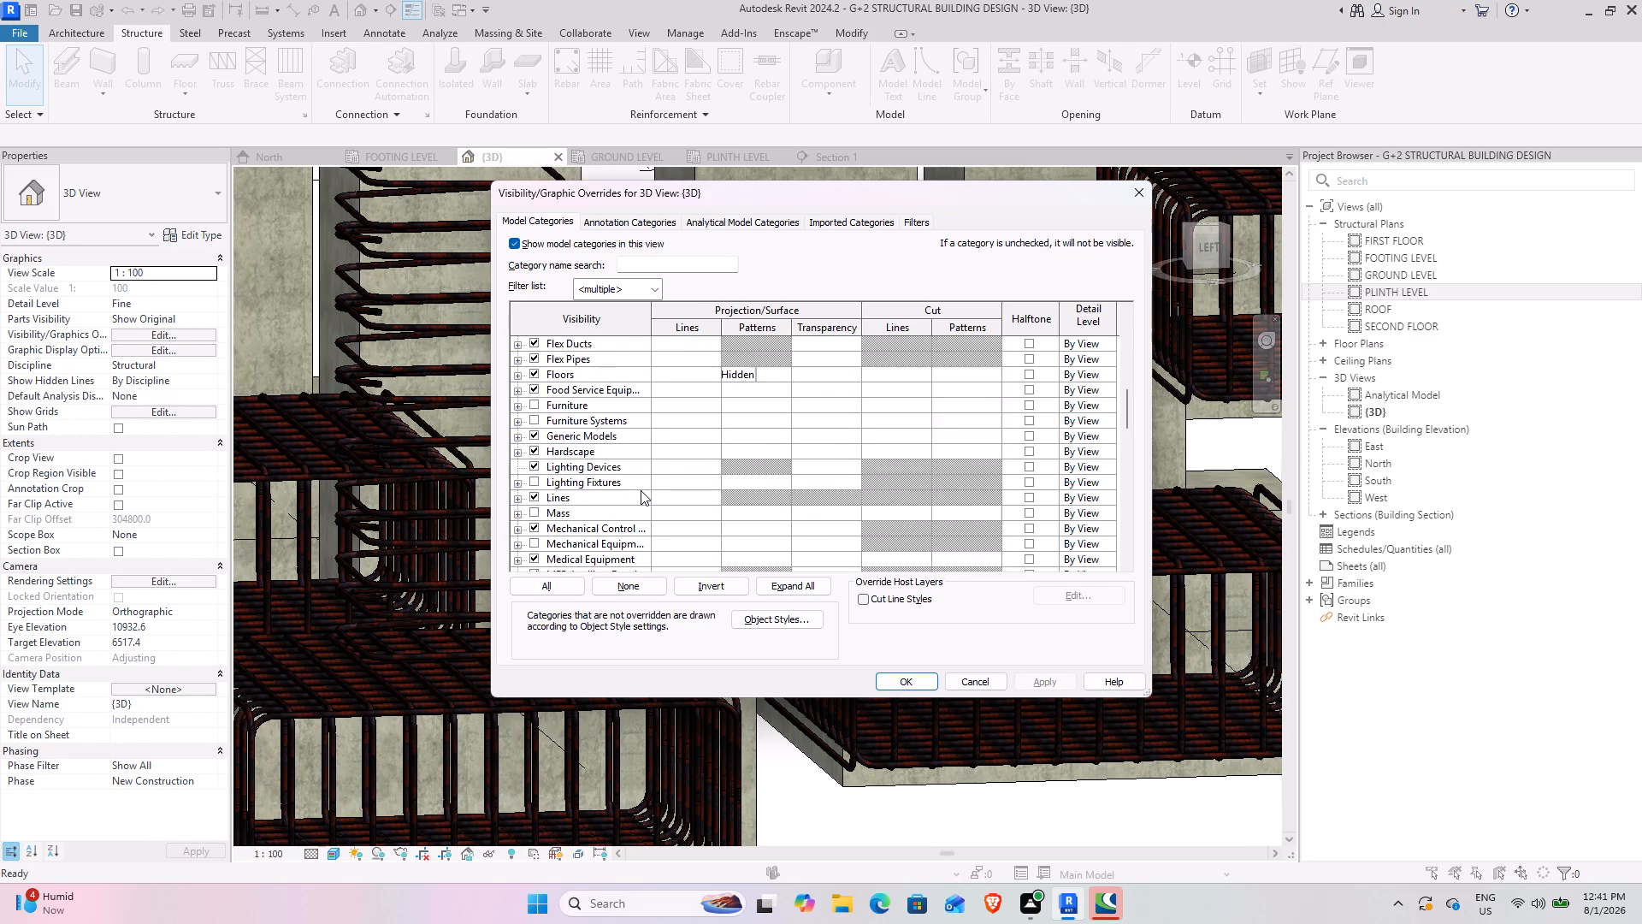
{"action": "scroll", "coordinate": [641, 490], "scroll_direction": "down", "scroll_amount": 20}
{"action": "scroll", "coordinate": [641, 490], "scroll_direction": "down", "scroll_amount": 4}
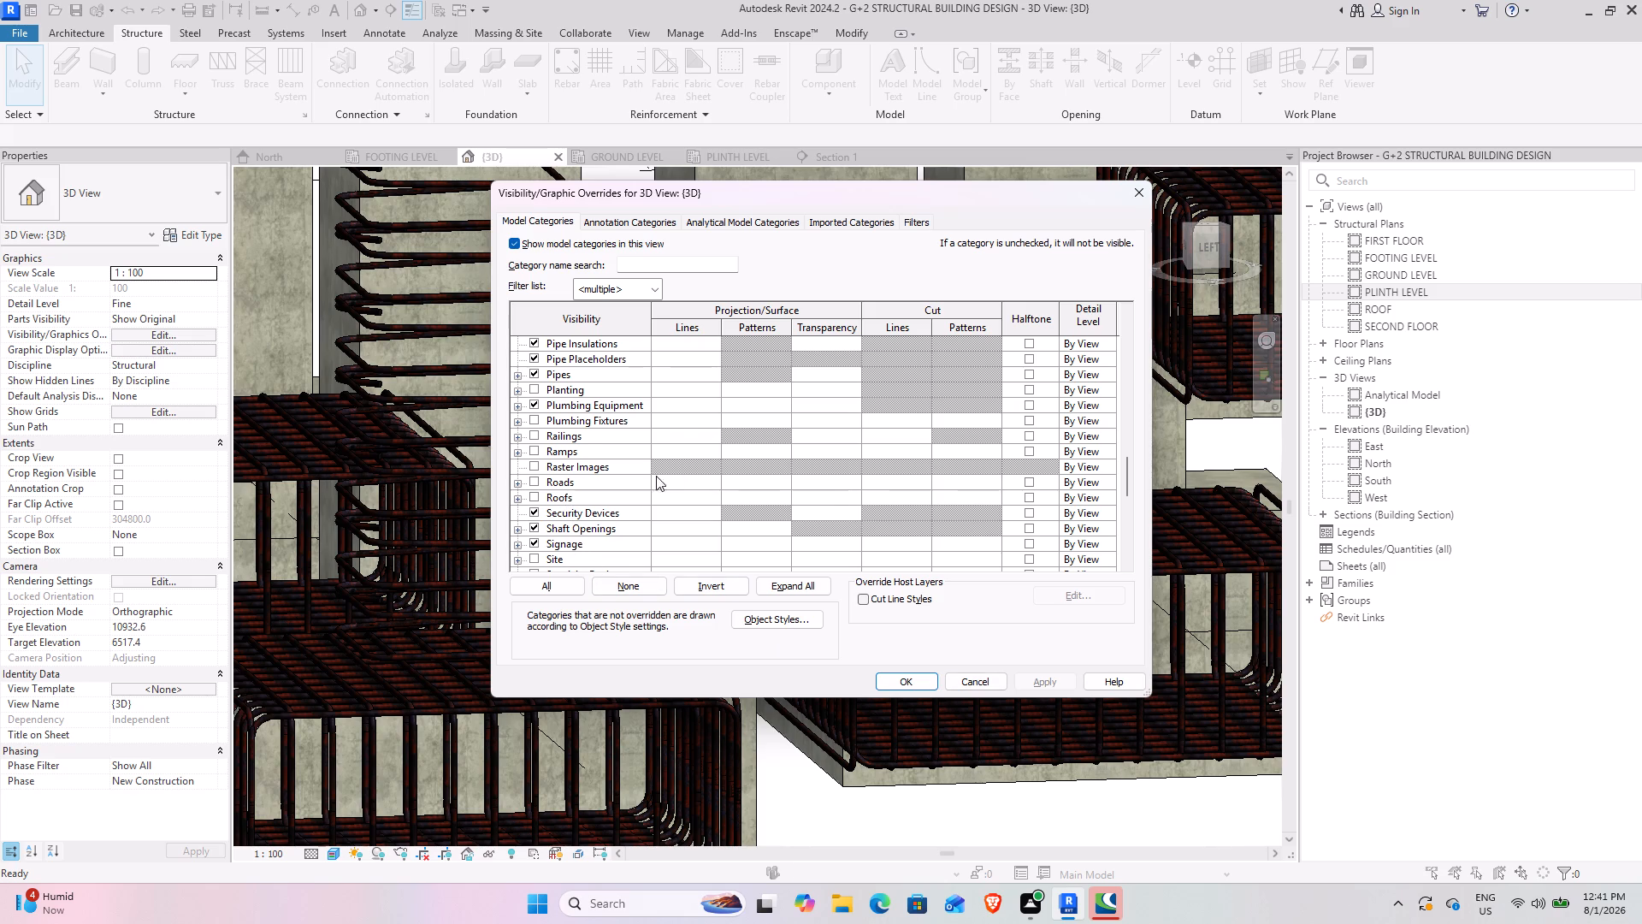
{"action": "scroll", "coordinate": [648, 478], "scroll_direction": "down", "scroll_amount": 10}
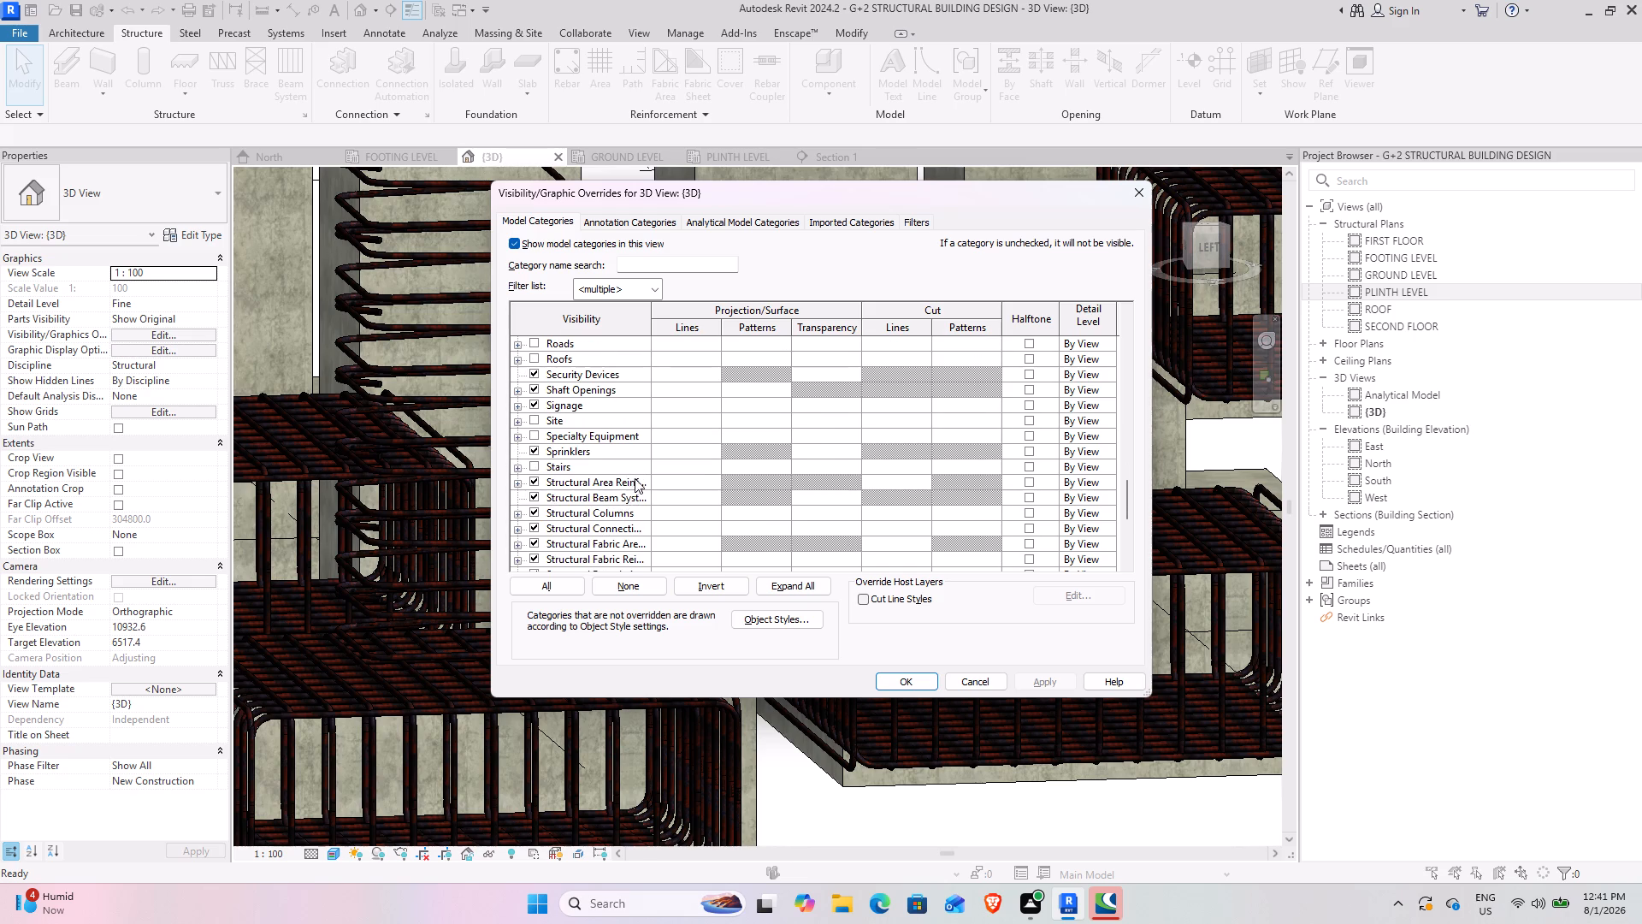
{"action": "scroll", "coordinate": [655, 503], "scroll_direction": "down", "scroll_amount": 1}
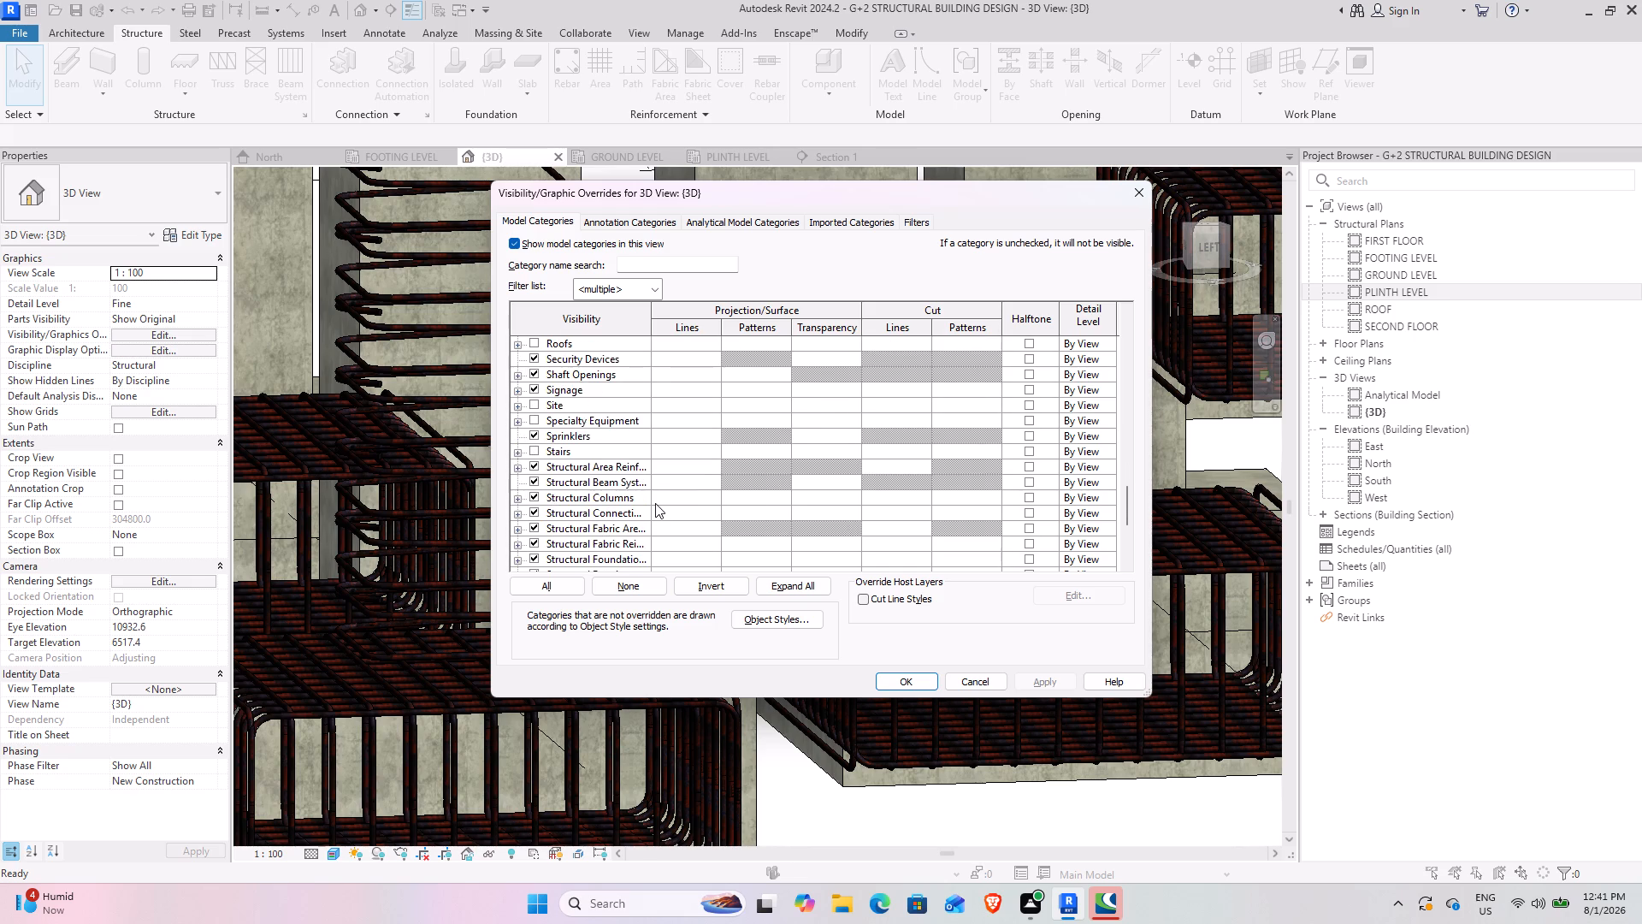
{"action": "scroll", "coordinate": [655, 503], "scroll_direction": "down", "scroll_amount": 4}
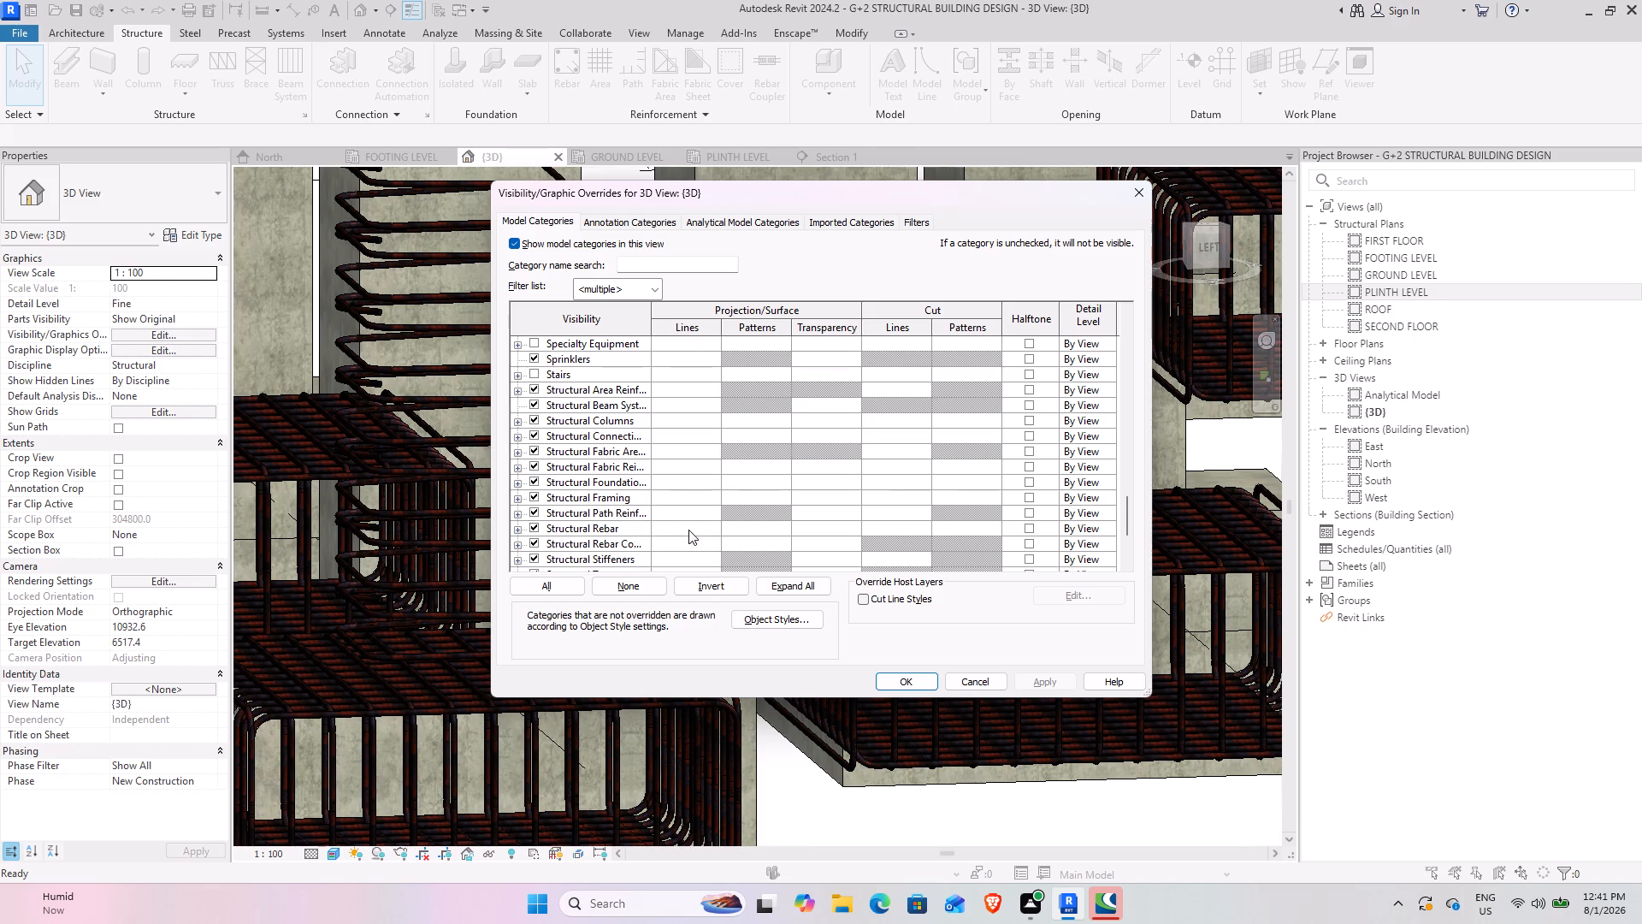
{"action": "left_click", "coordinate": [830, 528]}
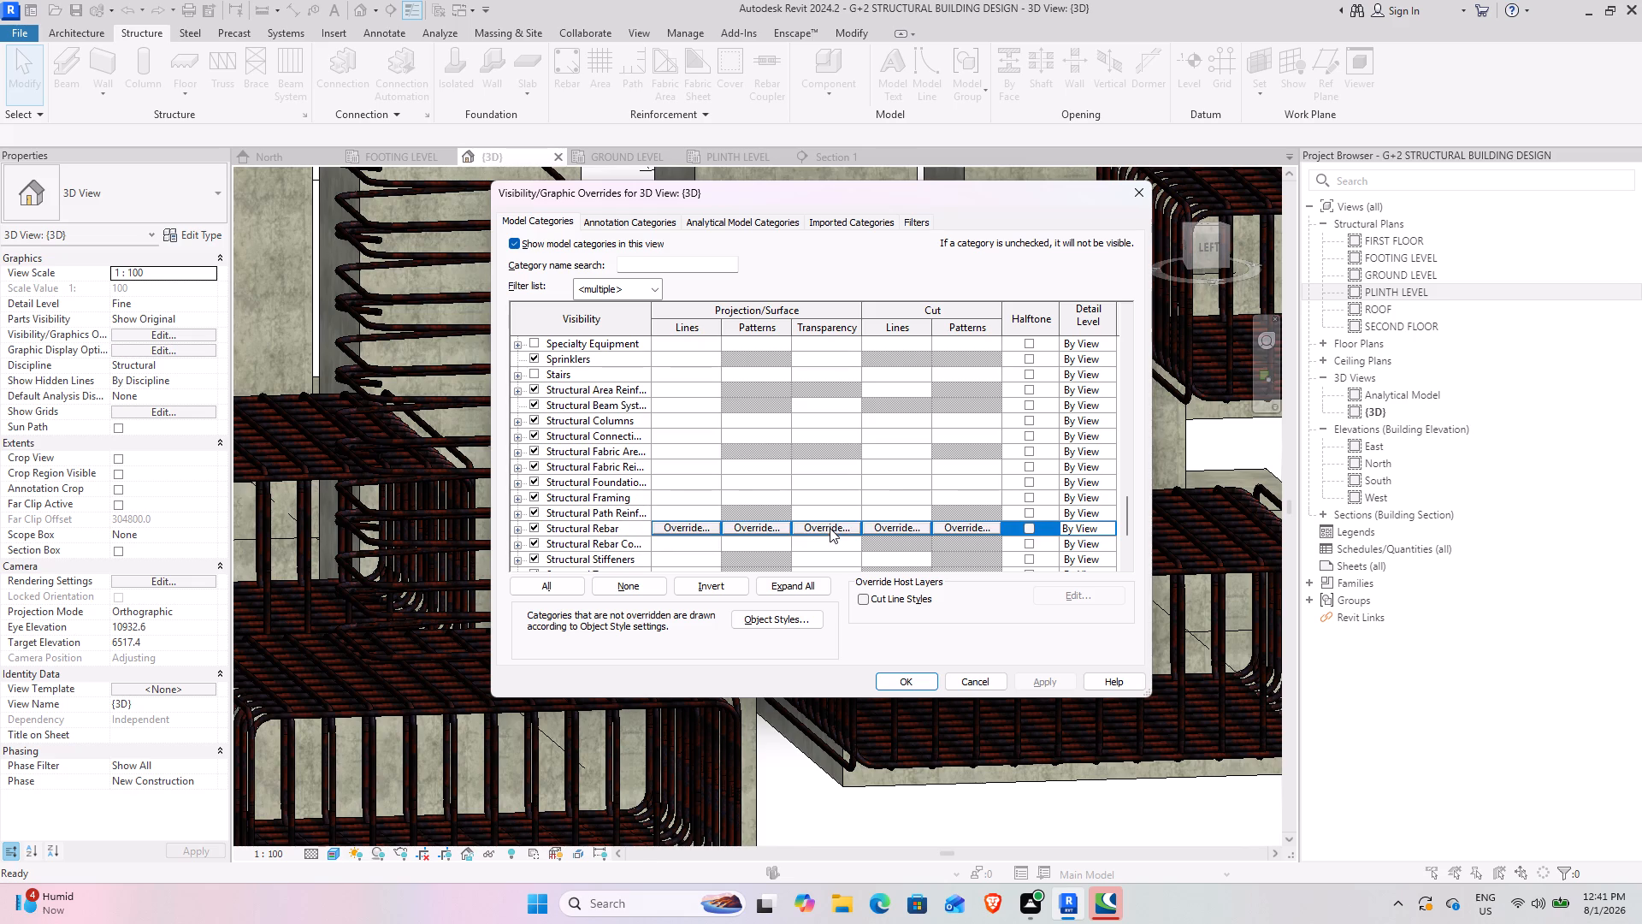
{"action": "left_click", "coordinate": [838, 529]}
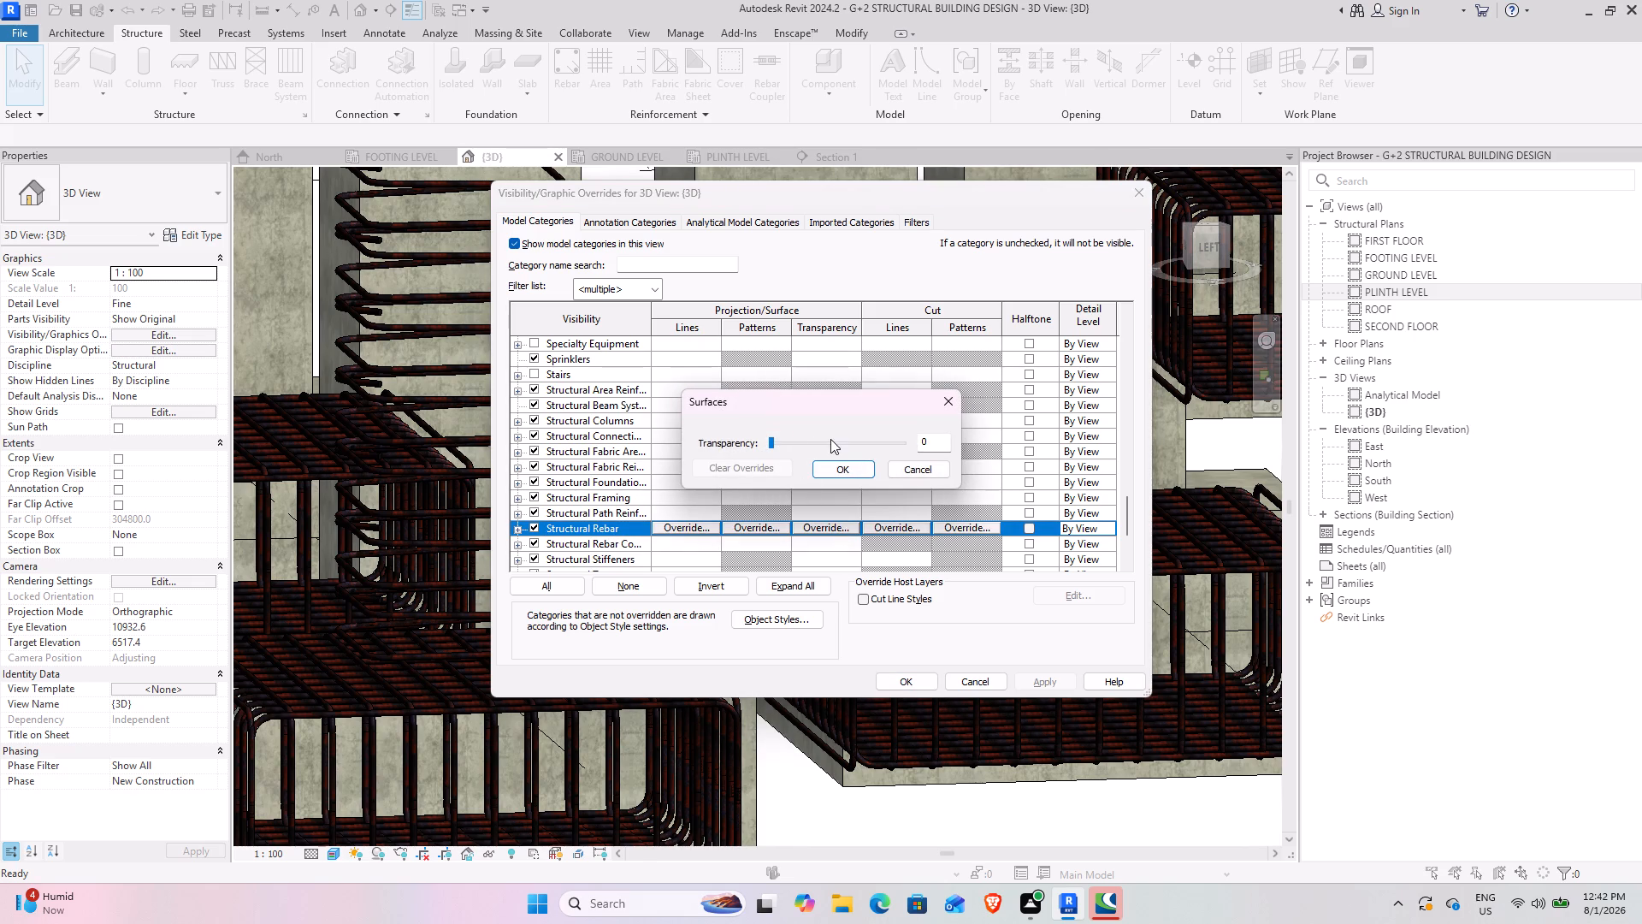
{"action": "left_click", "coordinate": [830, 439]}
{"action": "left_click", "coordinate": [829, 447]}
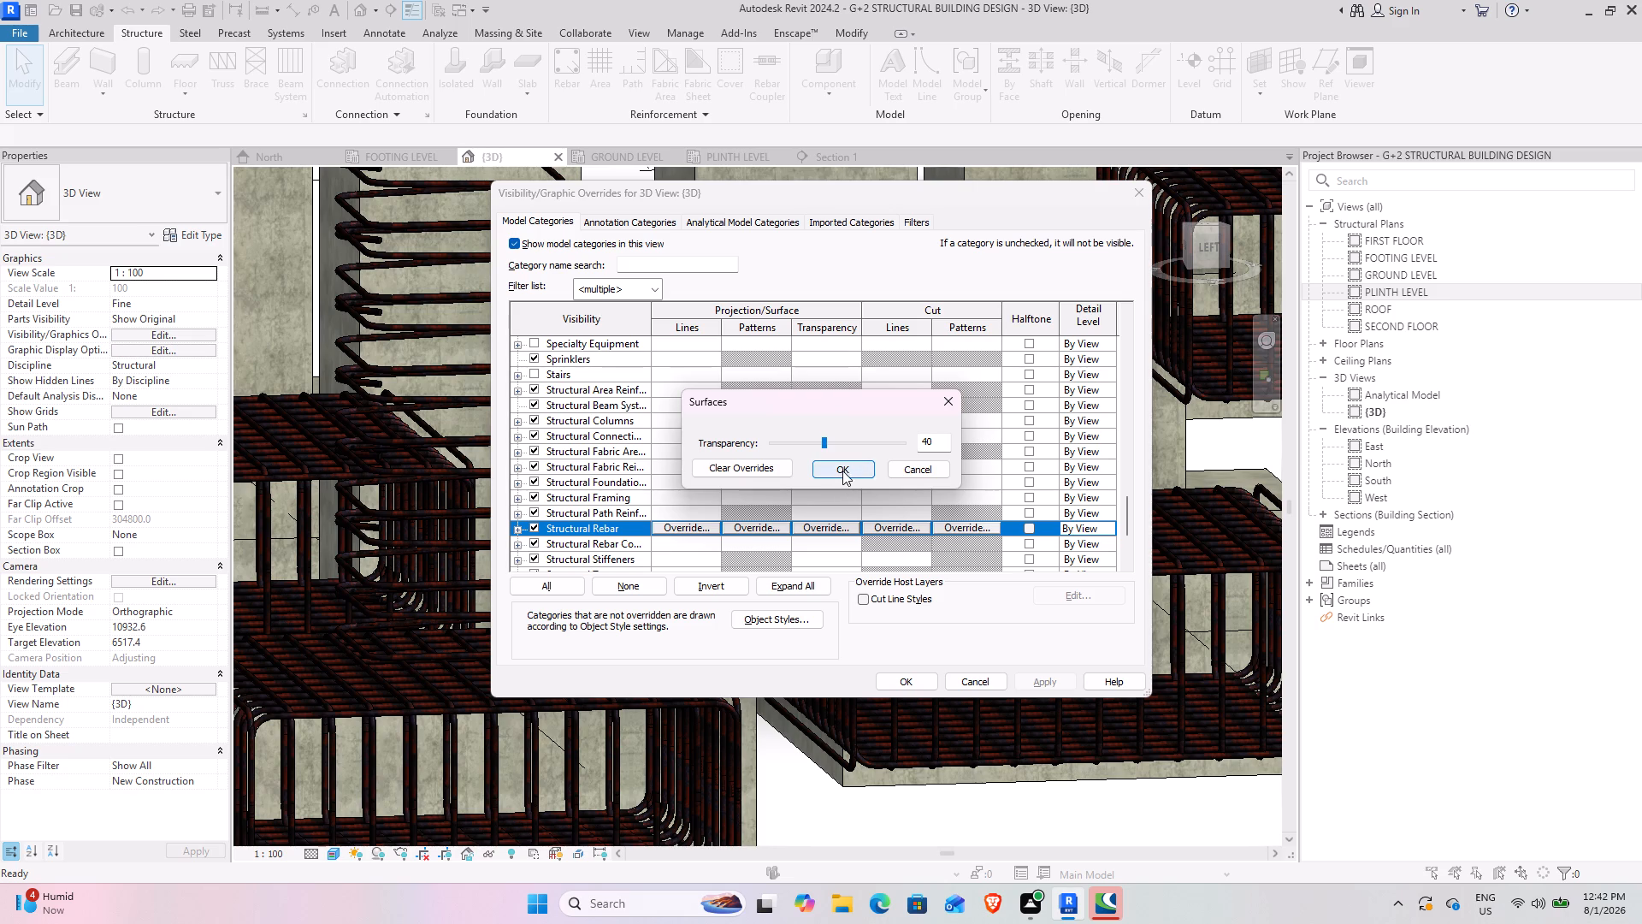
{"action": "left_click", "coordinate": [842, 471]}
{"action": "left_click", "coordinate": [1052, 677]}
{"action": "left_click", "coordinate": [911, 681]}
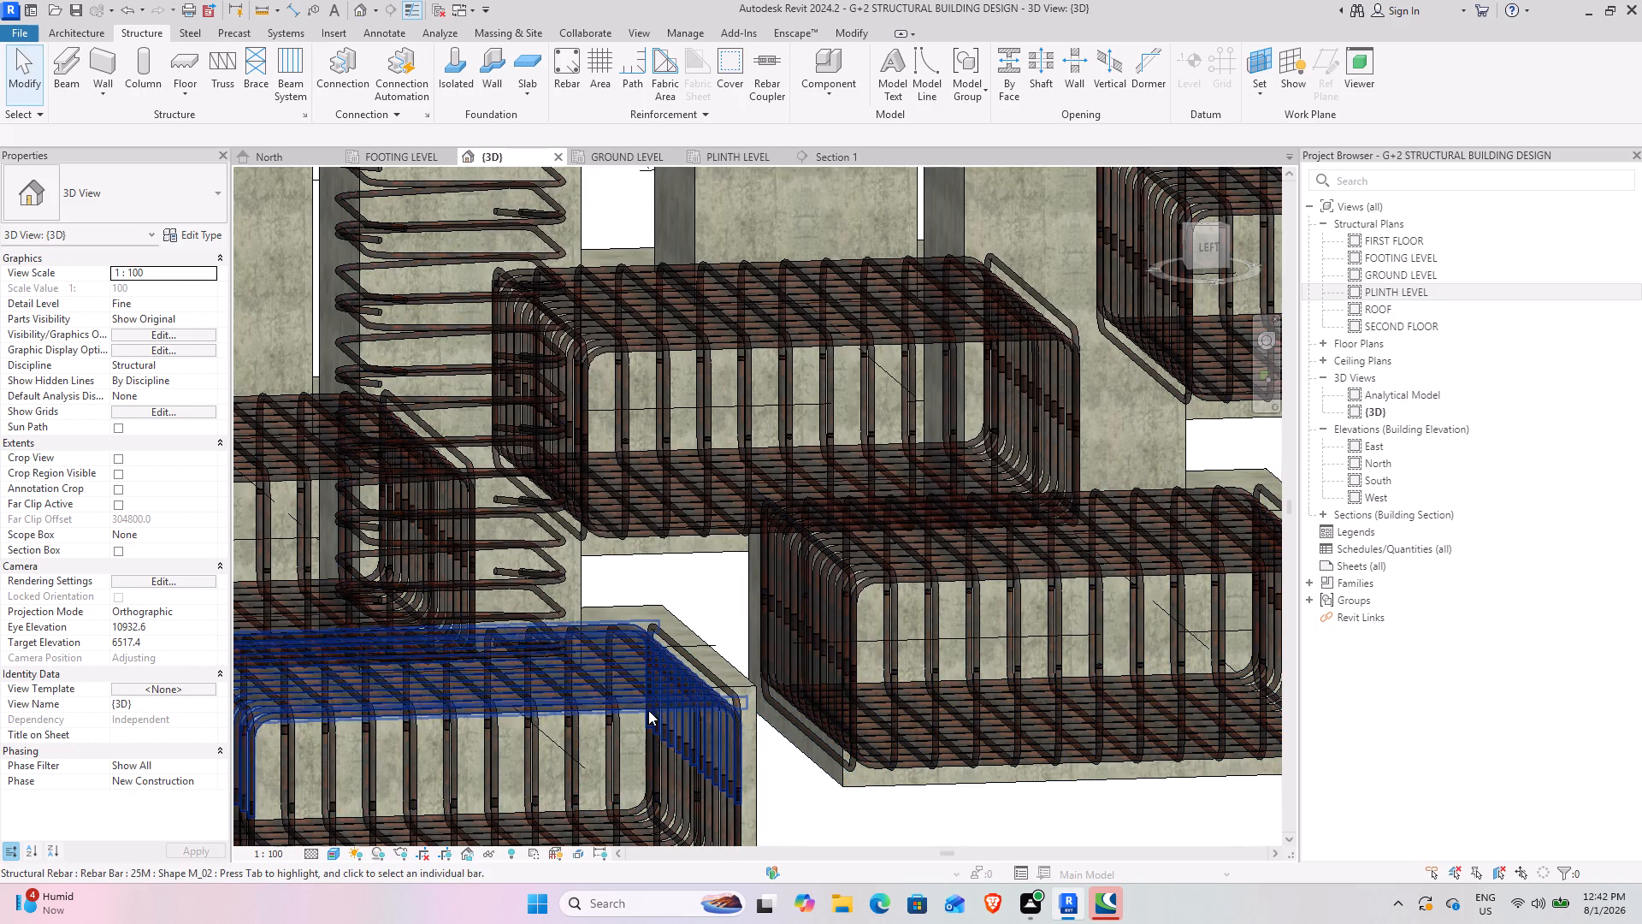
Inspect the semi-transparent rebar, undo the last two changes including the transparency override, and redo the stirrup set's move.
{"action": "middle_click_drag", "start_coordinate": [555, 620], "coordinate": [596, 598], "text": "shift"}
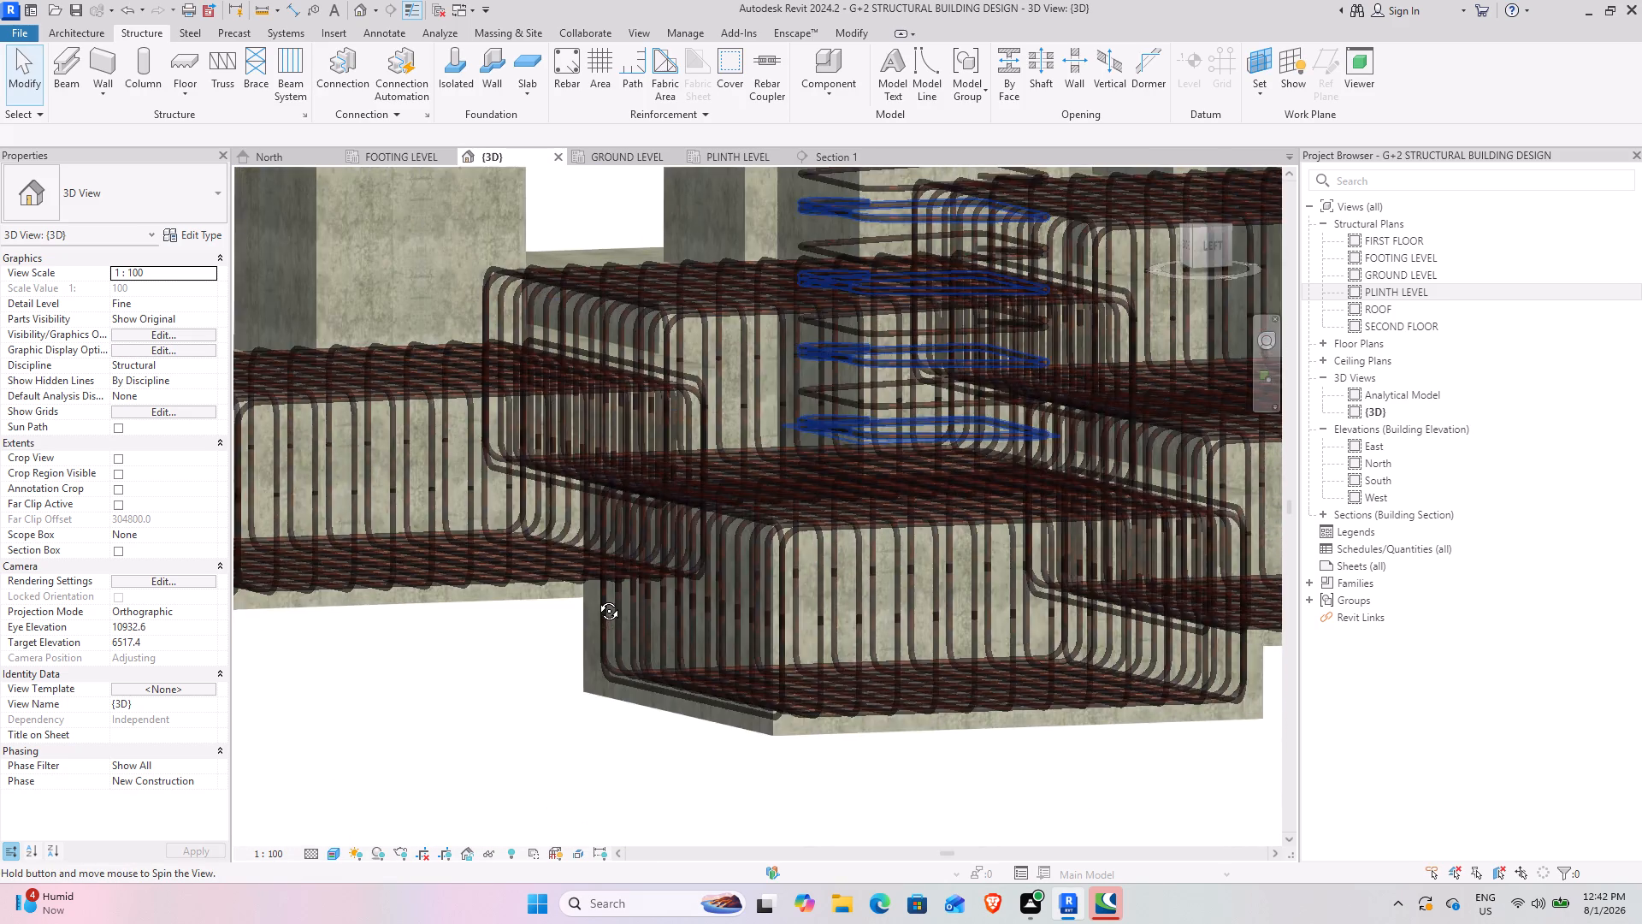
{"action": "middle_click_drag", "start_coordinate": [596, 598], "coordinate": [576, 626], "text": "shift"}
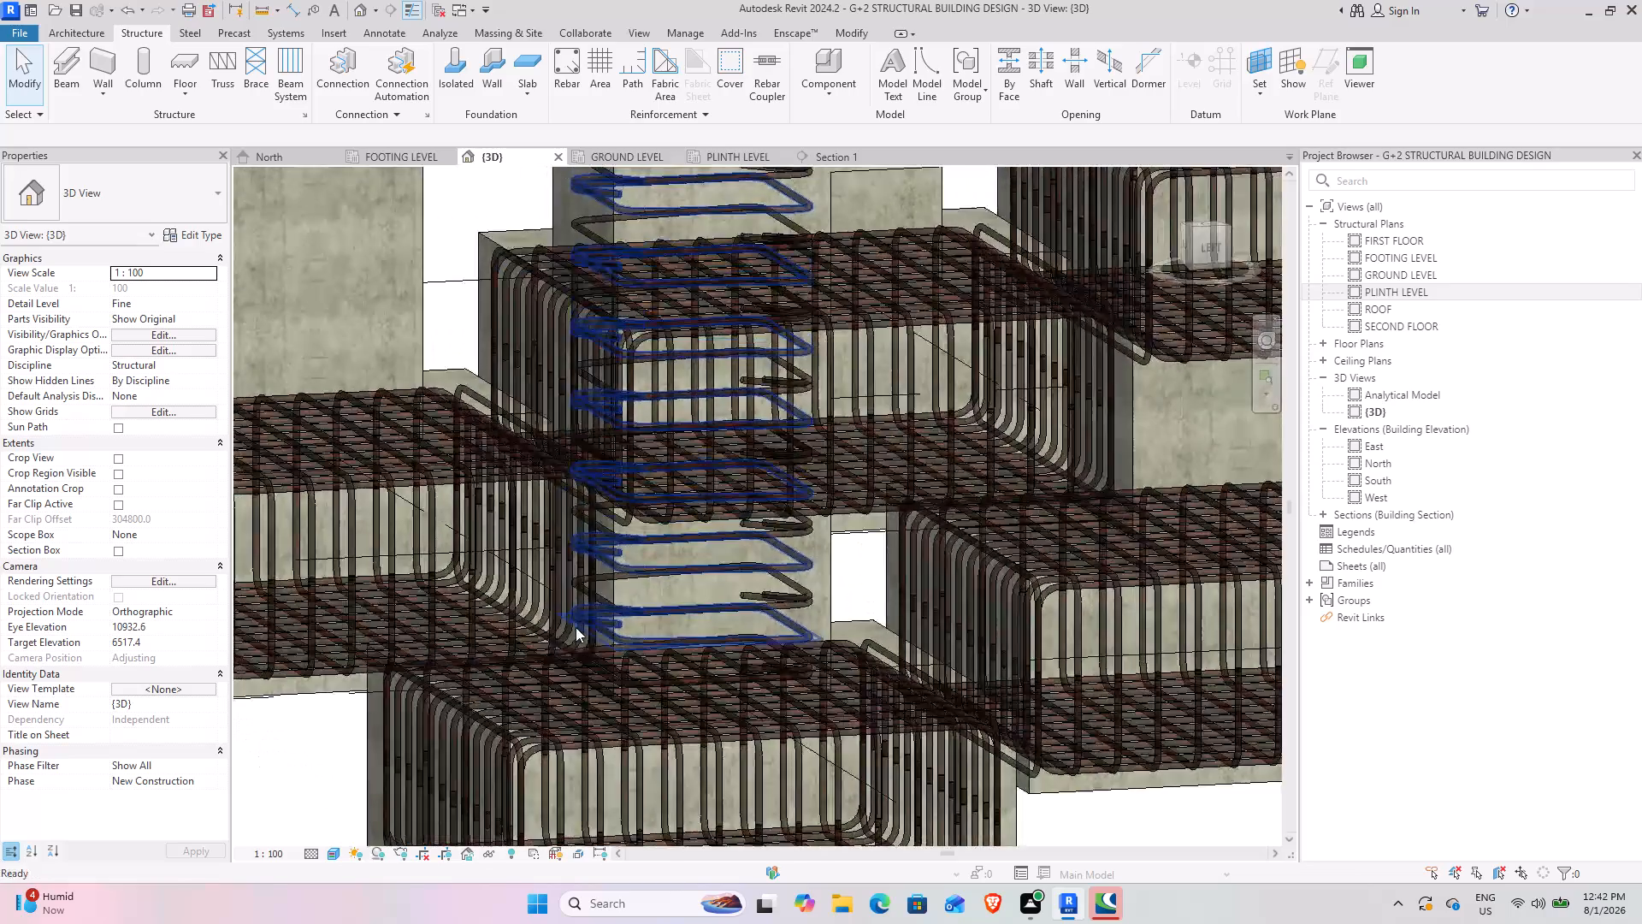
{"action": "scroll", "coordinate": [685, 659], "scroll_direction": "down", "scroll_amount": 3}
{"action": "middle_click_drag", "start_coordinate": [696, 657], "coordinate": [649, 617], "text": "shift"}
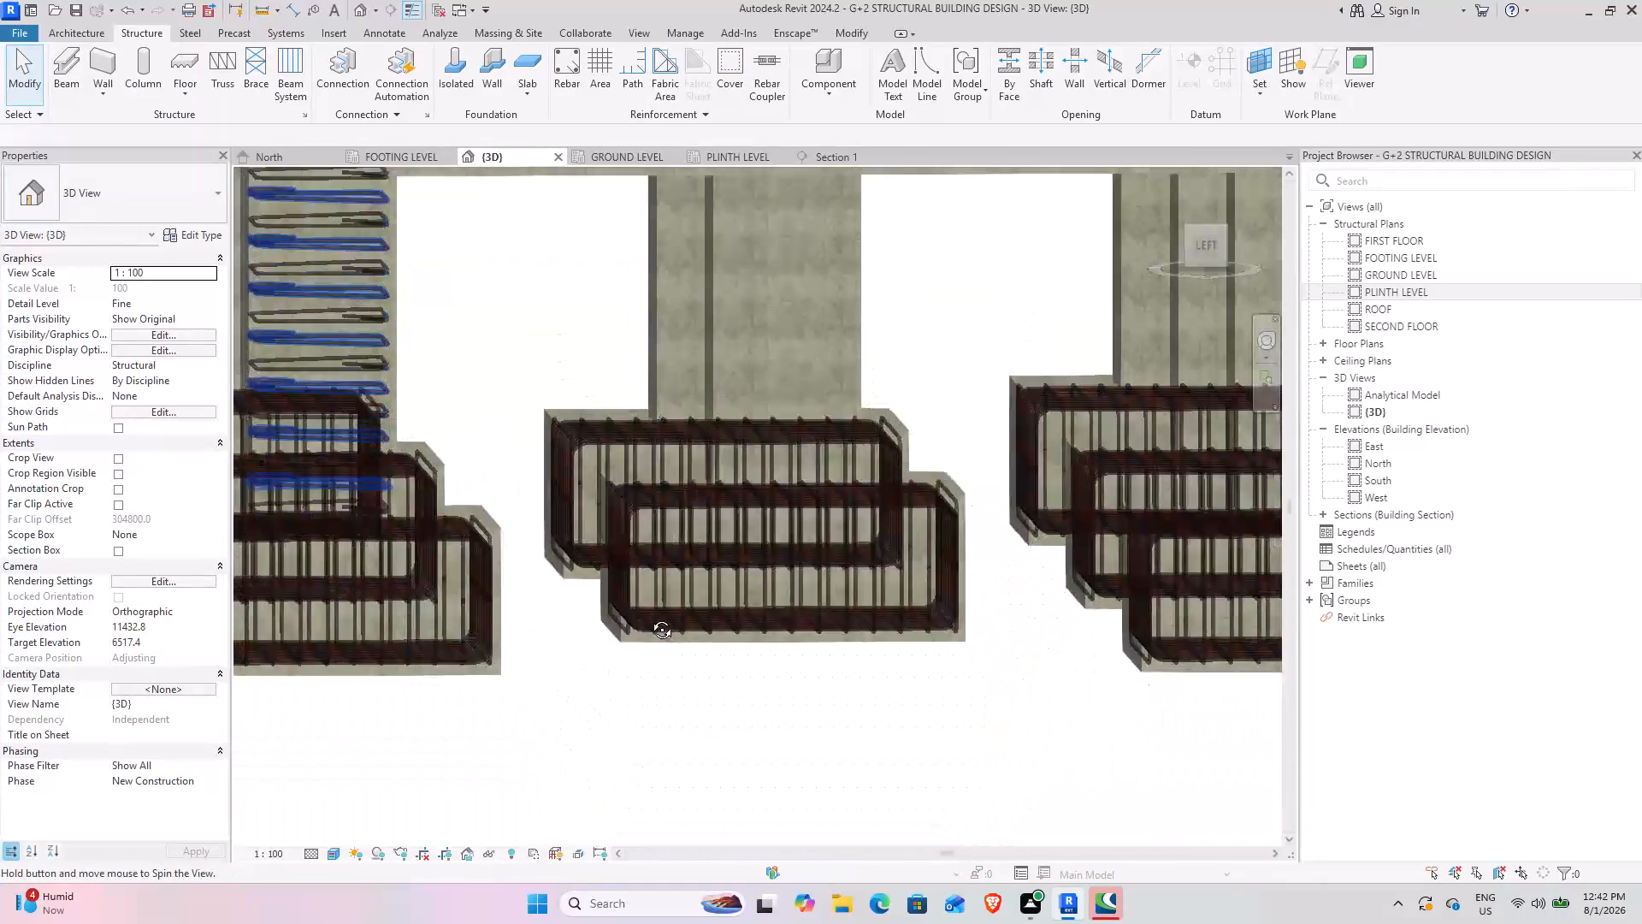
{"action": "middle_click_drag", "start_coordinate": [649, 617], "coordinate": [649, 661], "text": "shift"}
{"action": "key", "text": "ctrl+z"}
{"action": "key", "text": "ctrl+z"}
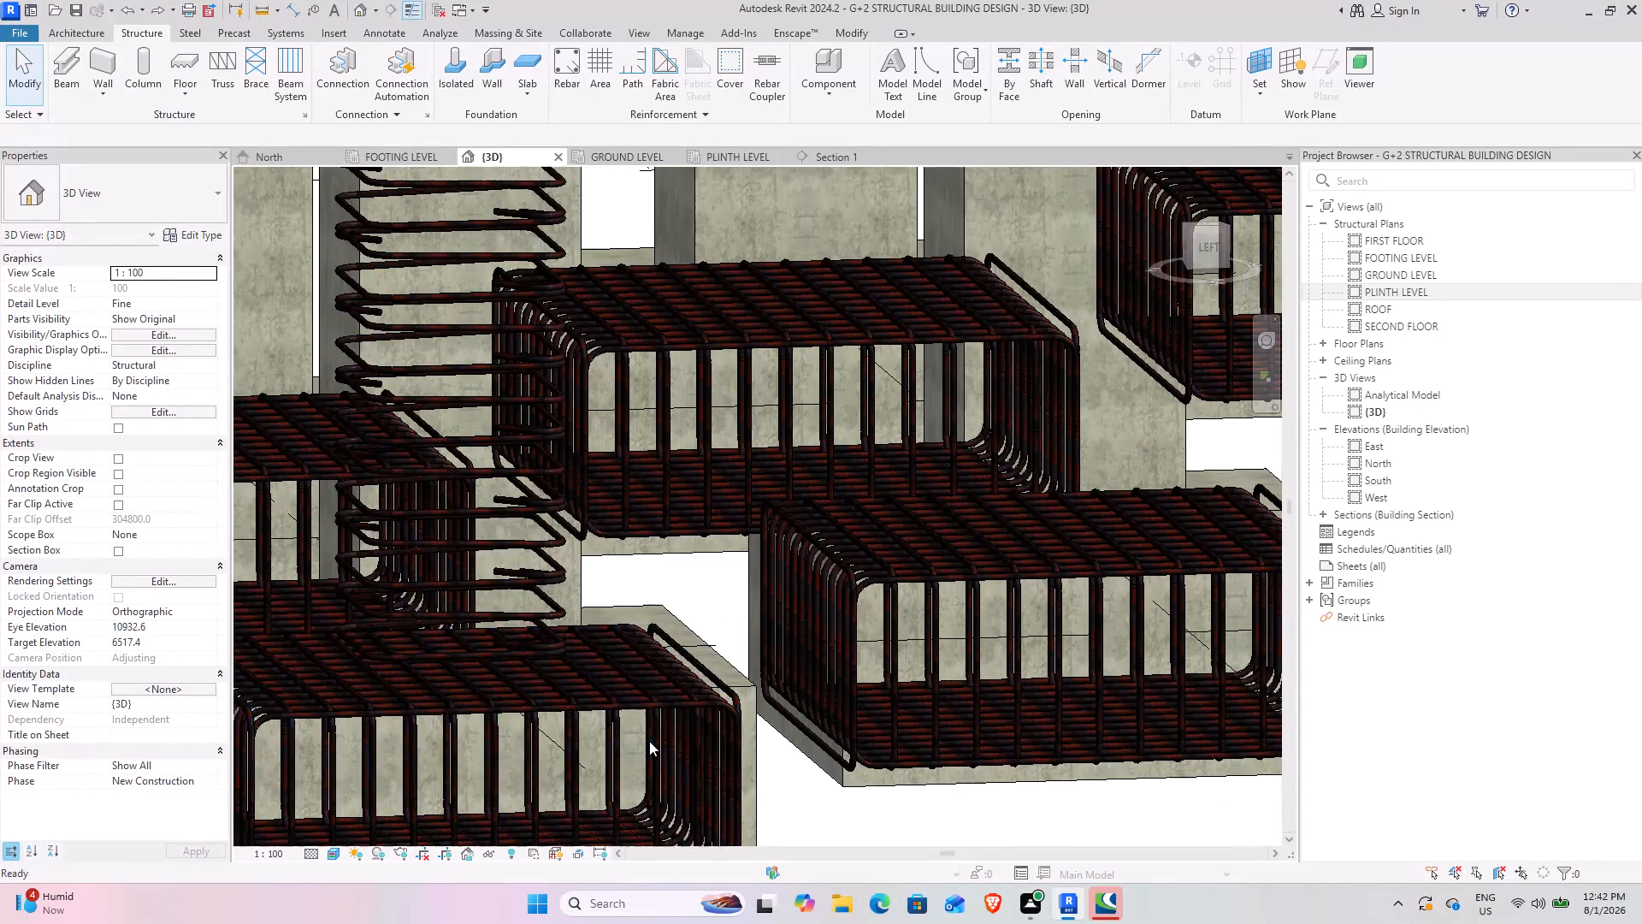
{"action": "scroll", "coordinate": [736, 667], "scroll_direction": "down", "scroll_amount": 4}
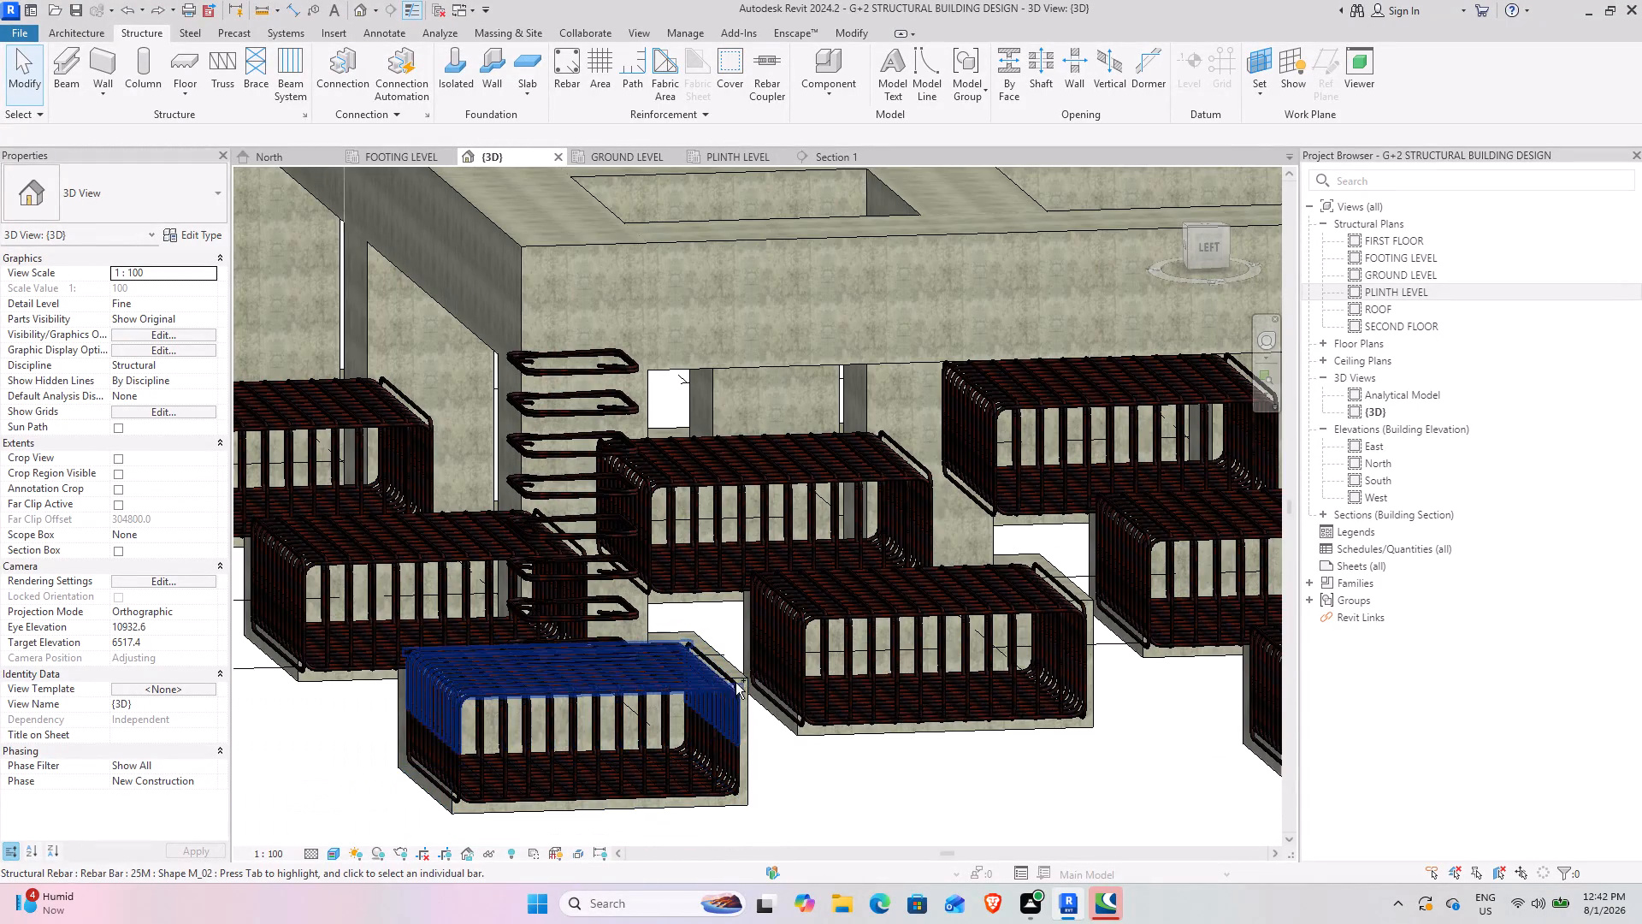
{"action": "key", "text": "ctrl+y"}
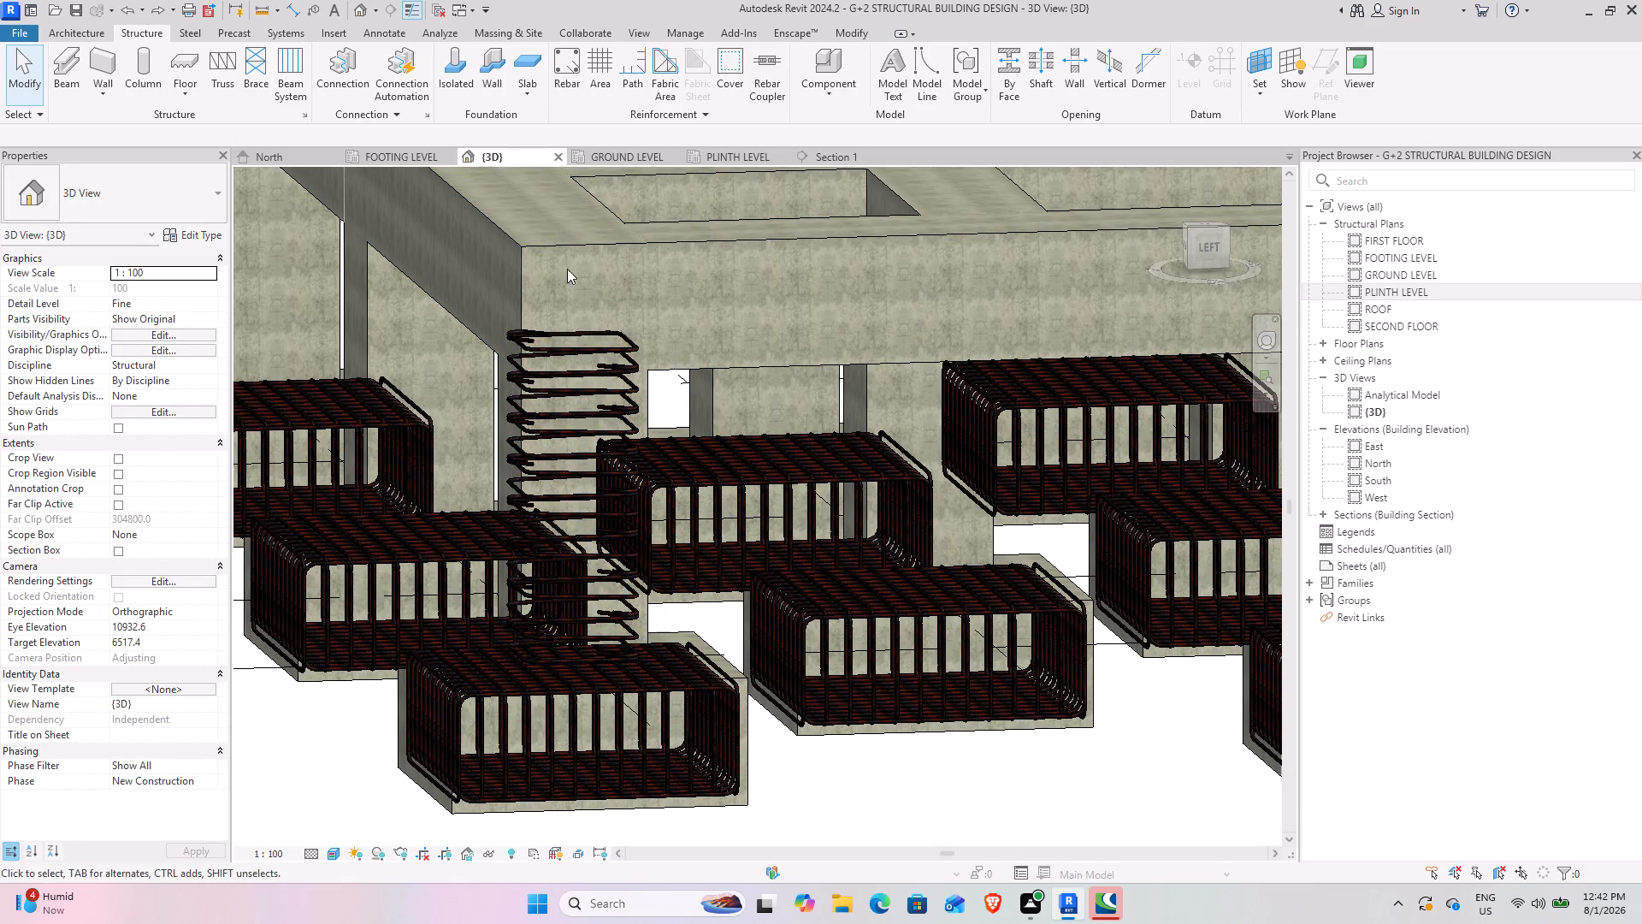
Show the PLINTH LEVEL plan in wireframe at Fine detail so the corner column's stirrups can be seen.
{"action": "left_click", "coordinate": [735, 157]}
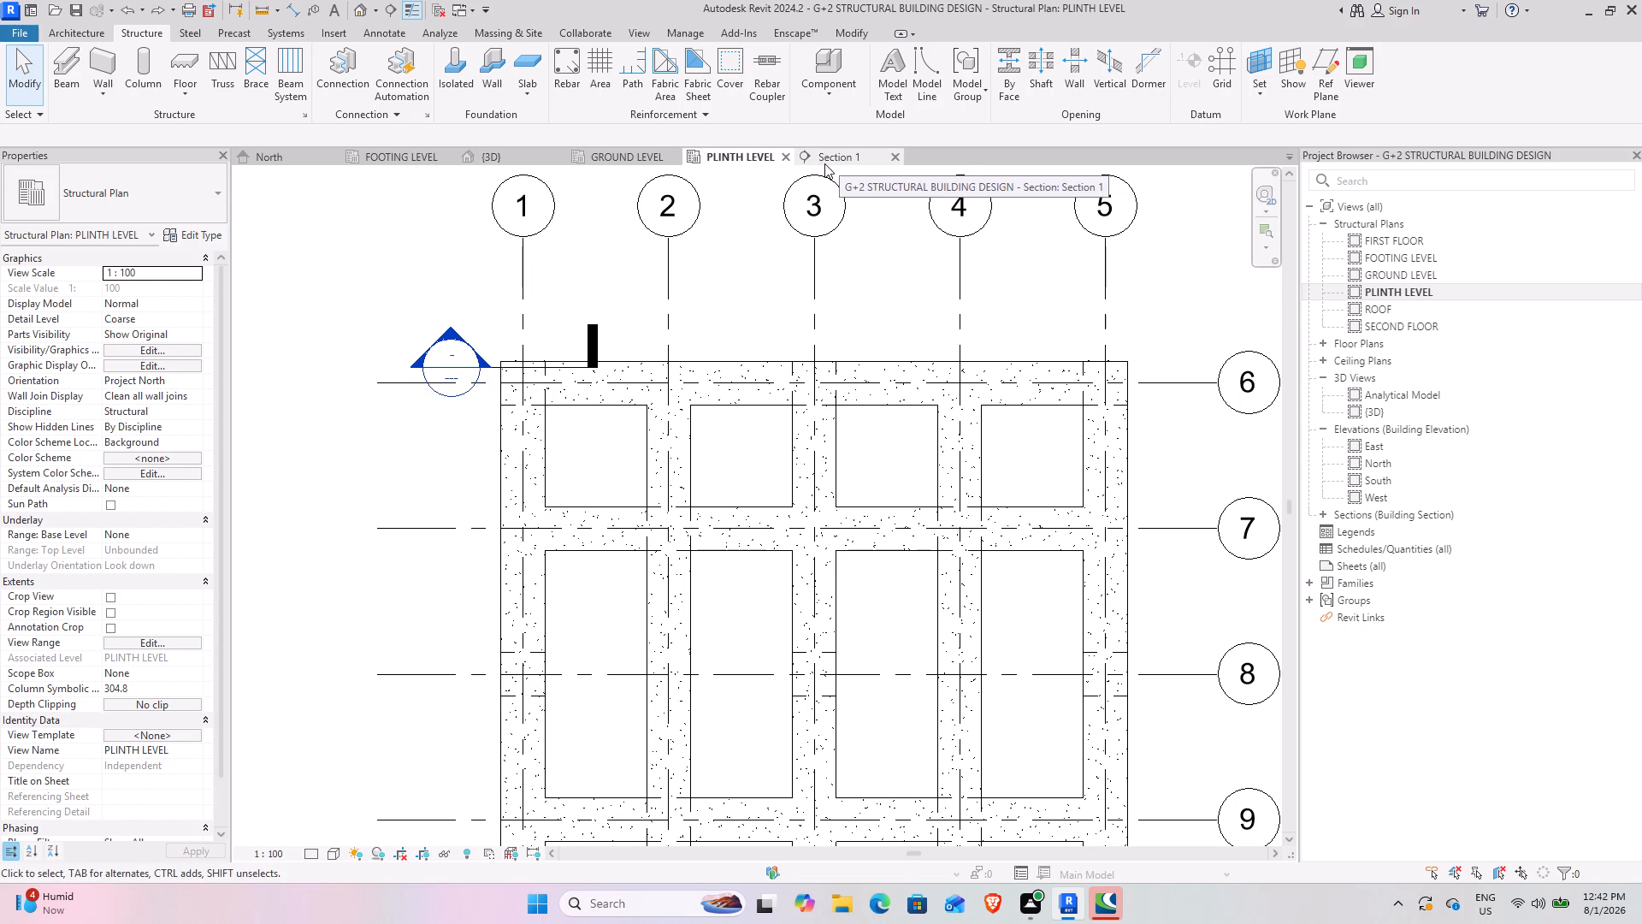
{"action": "scroll", "coordinate": [516, 376], "scroll_direction": "up", "scroll_amount": 12}
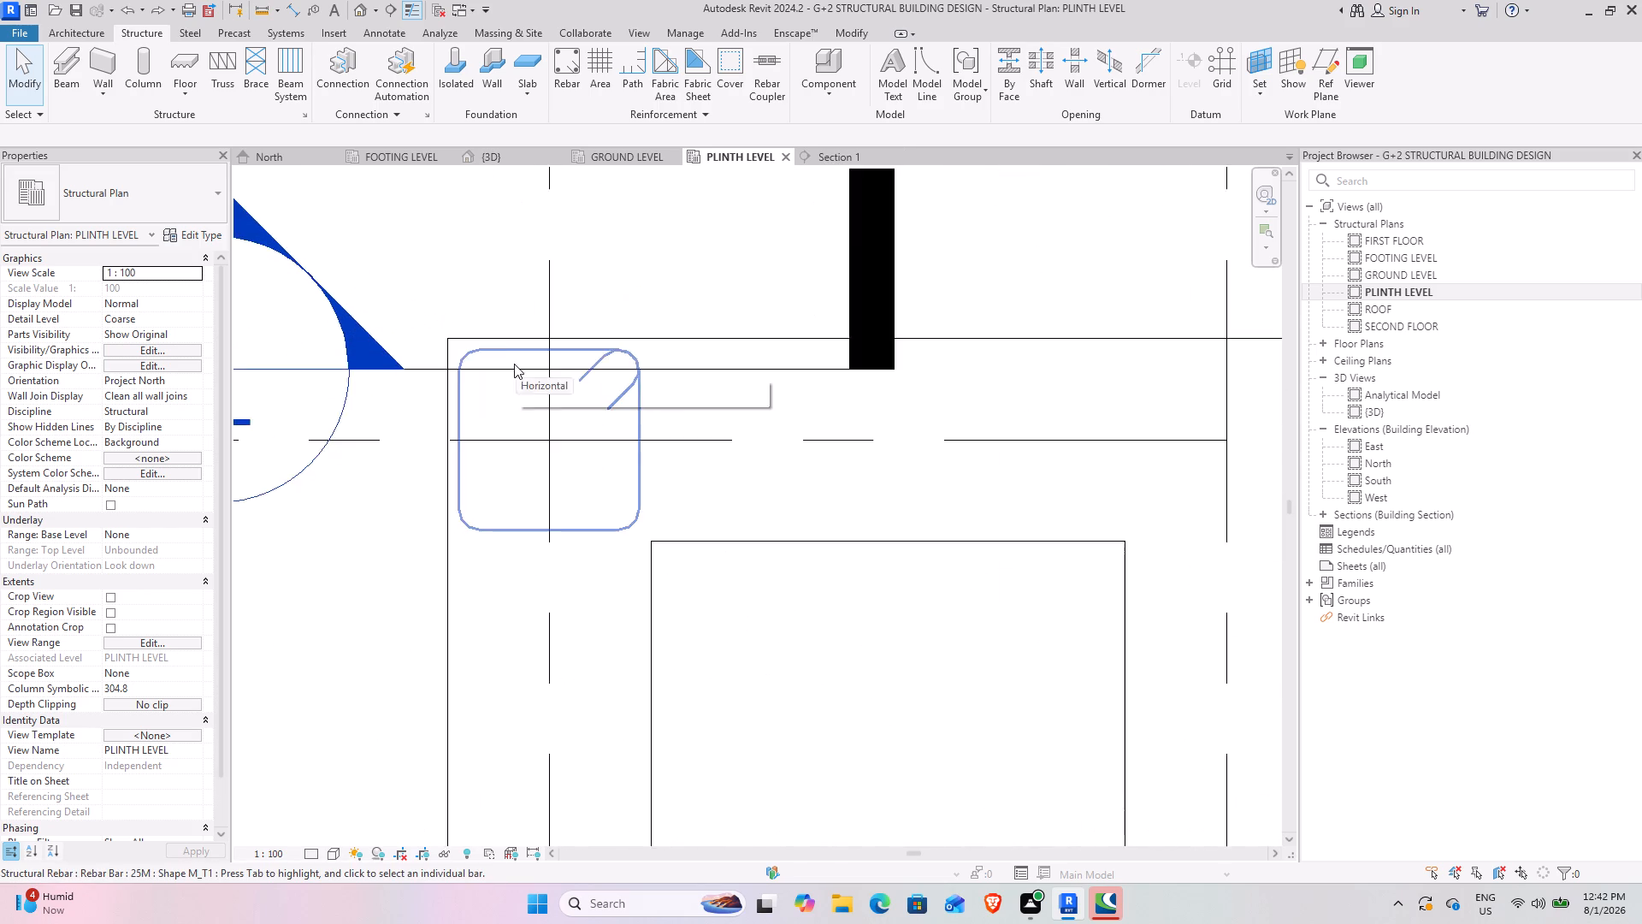
{"action": "scroll", "coordinate": [514, 364], "scroll_direction": "up", "scroll_amount": 3}
{"action": "scroll", "coordinate": [576, 397], "scroll_direction": "down", "scroll_amount": 3}
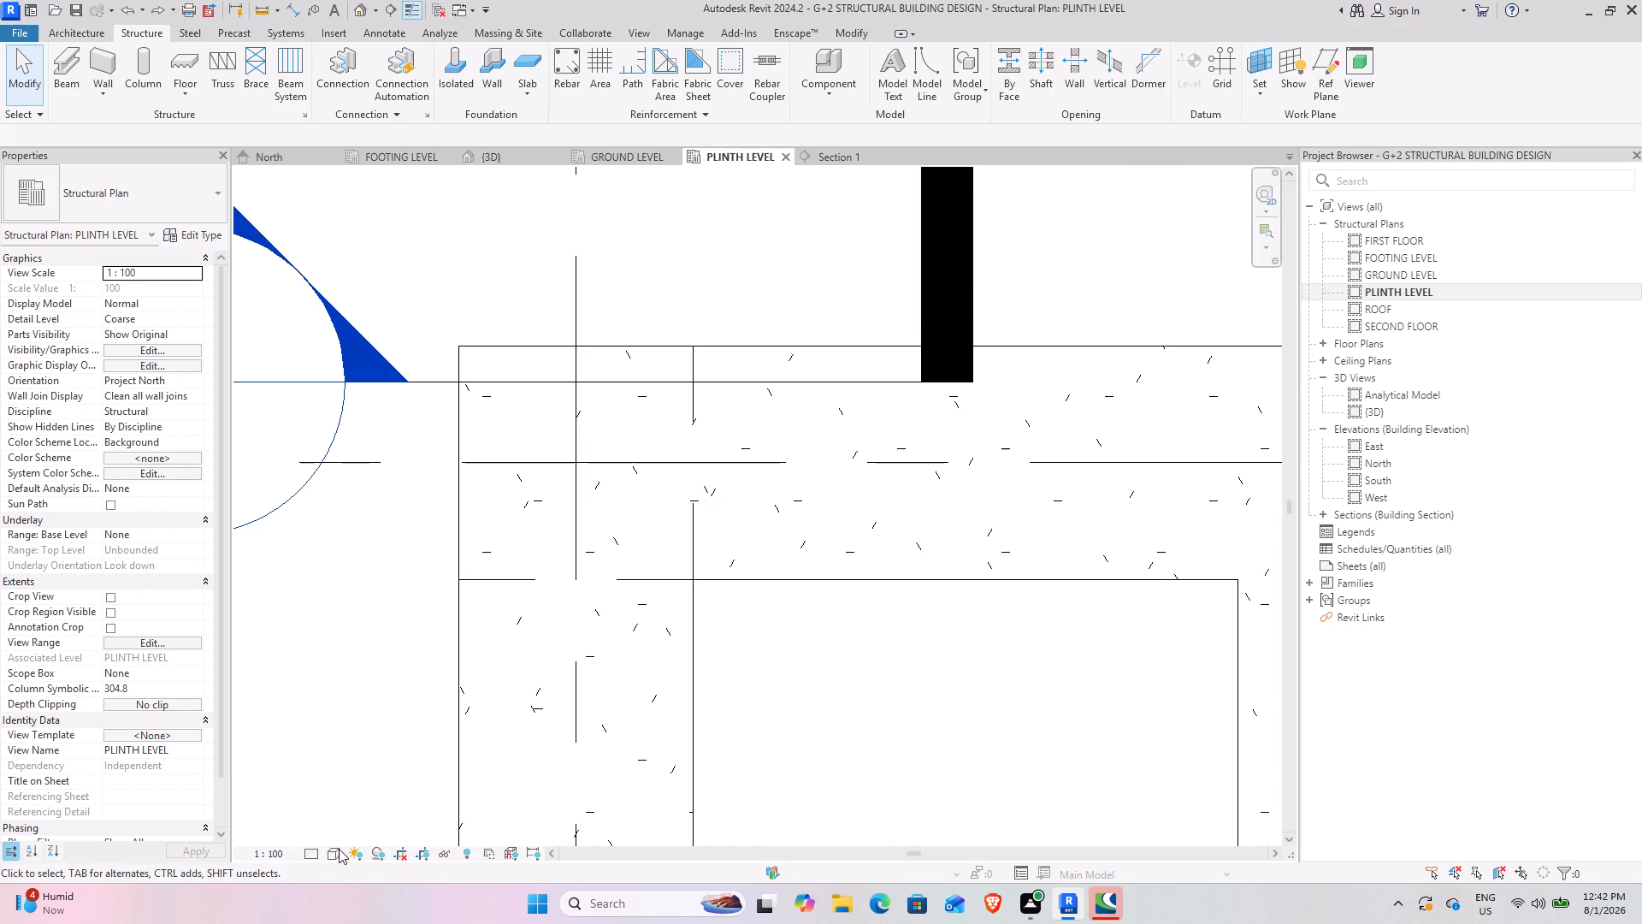
{"action": "left_click", "coordinate": [339, 849]}
{"action": "left_click", "coordinate": [381, 753]}
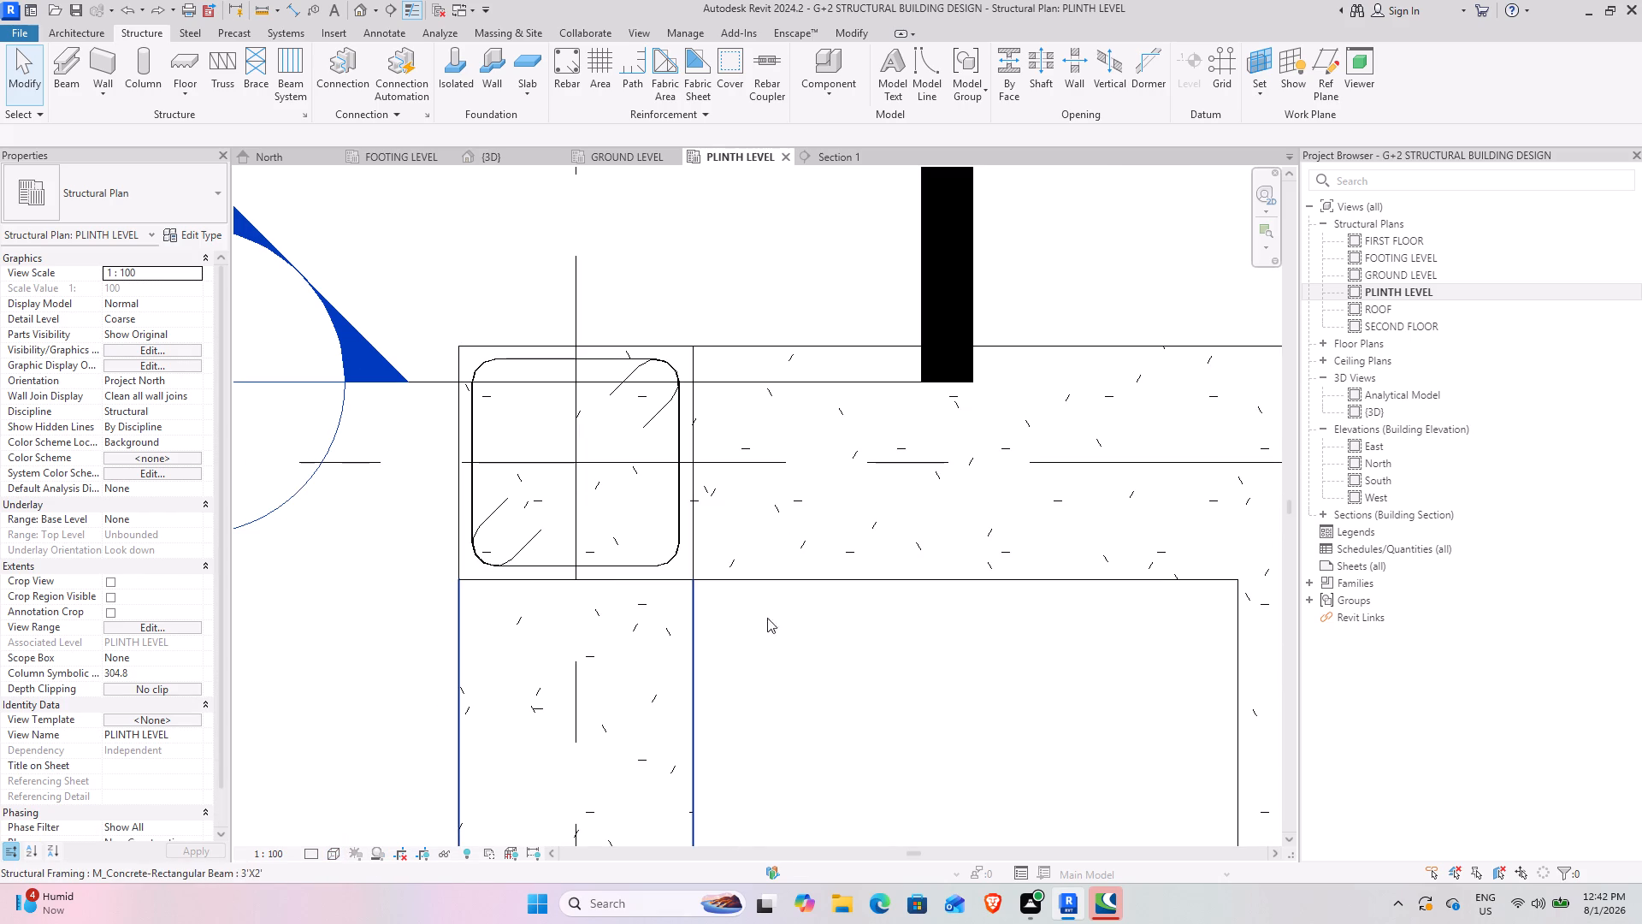
{"action": "left_click", "coordinate": [303, 848]}
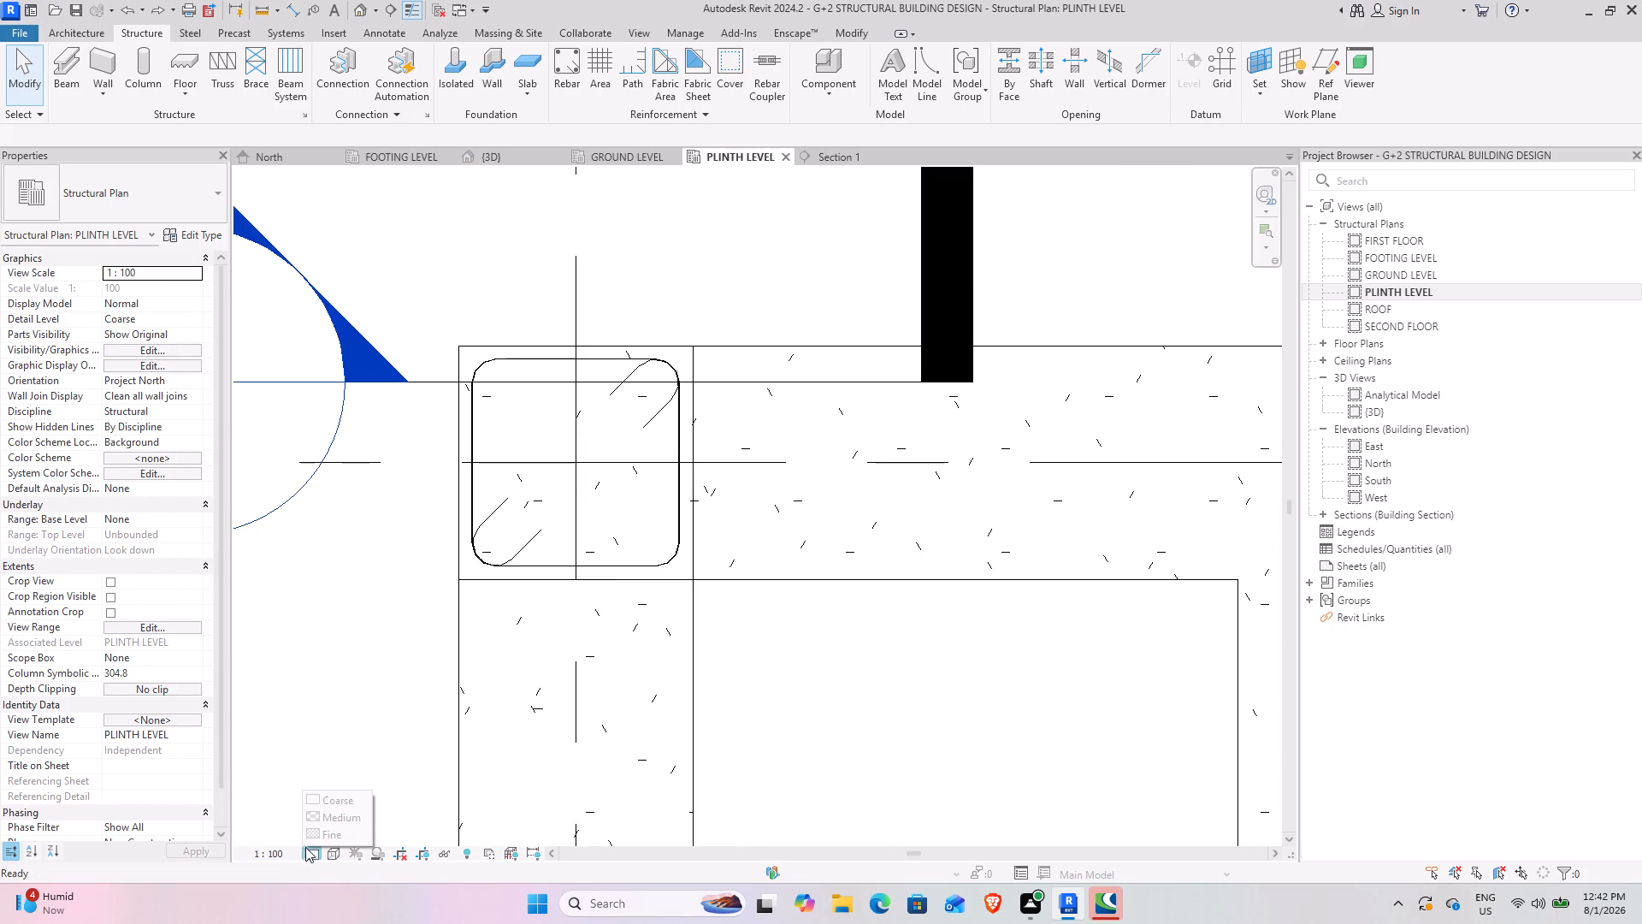
{"action": "left_click", "coordinate": [330, 833]}
{"action": "left_click", "coordinate": [932, 696]}
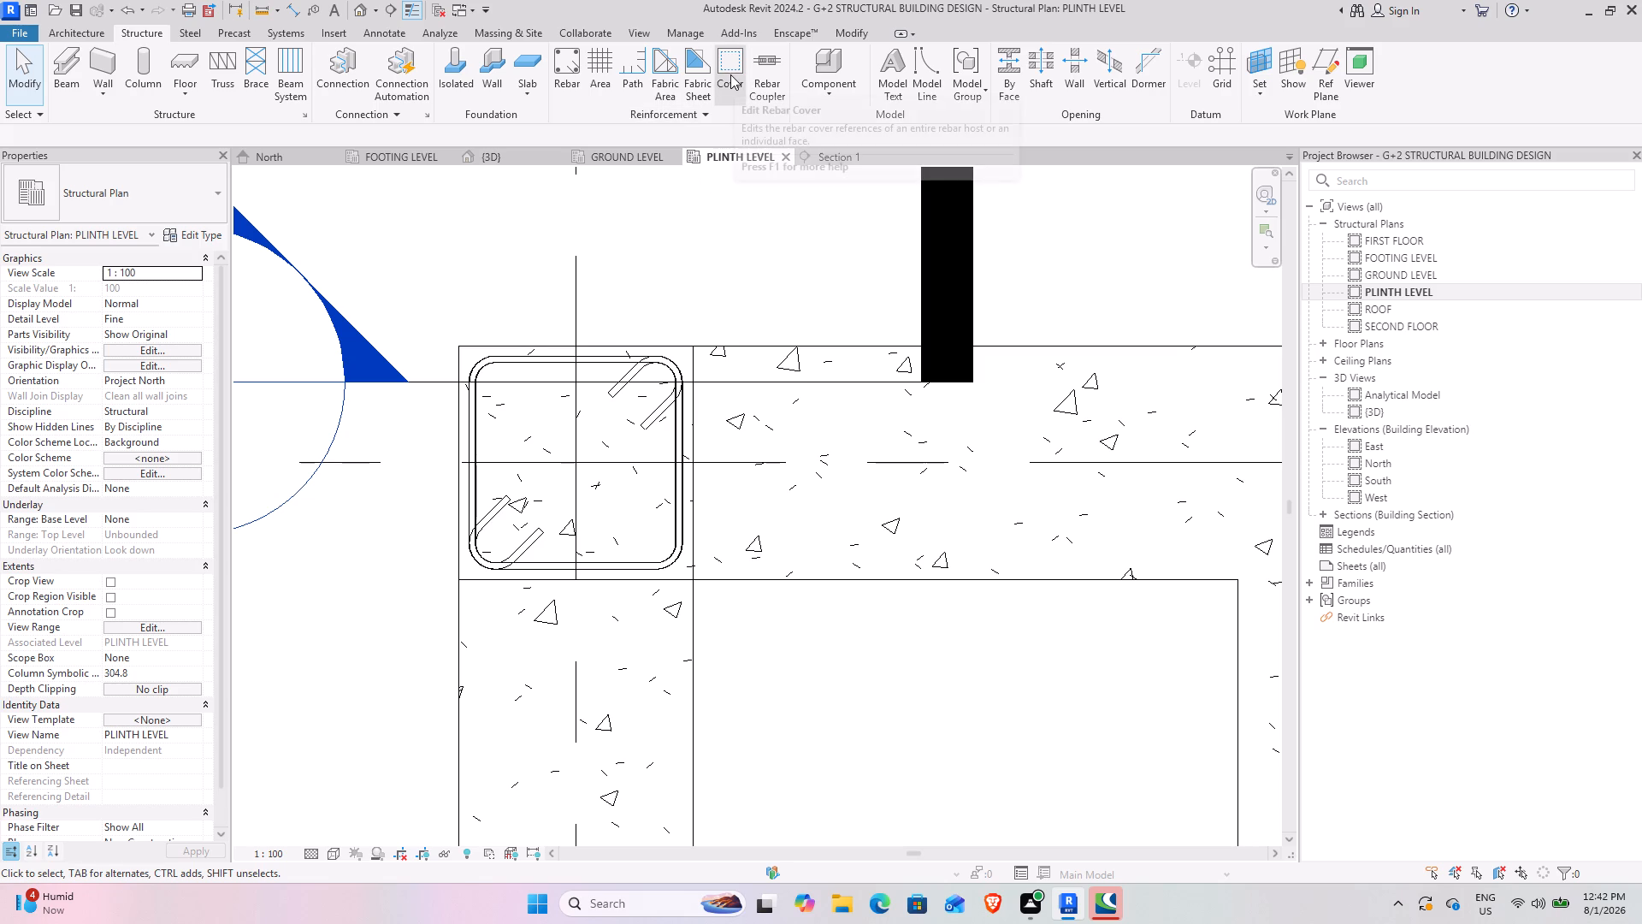
Place a single straight 43M bar, shape M_00, on the current work plane, perpendicular to cover, inside the column stirrup's upper-right corner.
{"action": "left_click", "coordinate": [575, 69]}
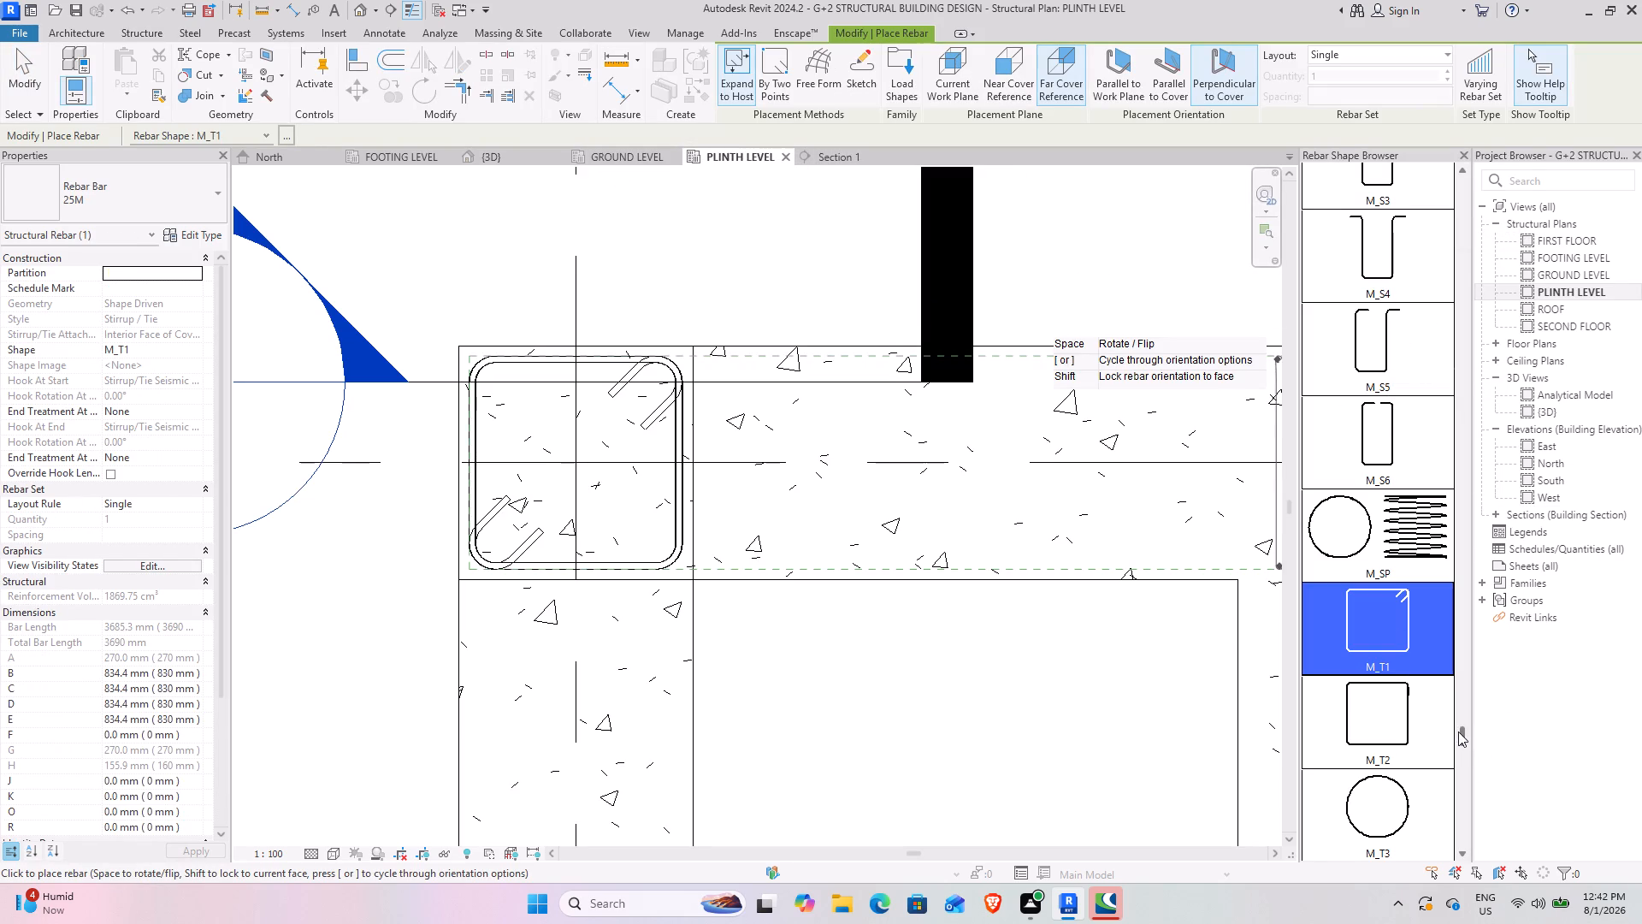
{"action": "left_click_drag", "start_coordinate": [1458, 731], "coordinate": [1433, 145]}
{"action": "left_click", "coordinate": [1408, 225]}
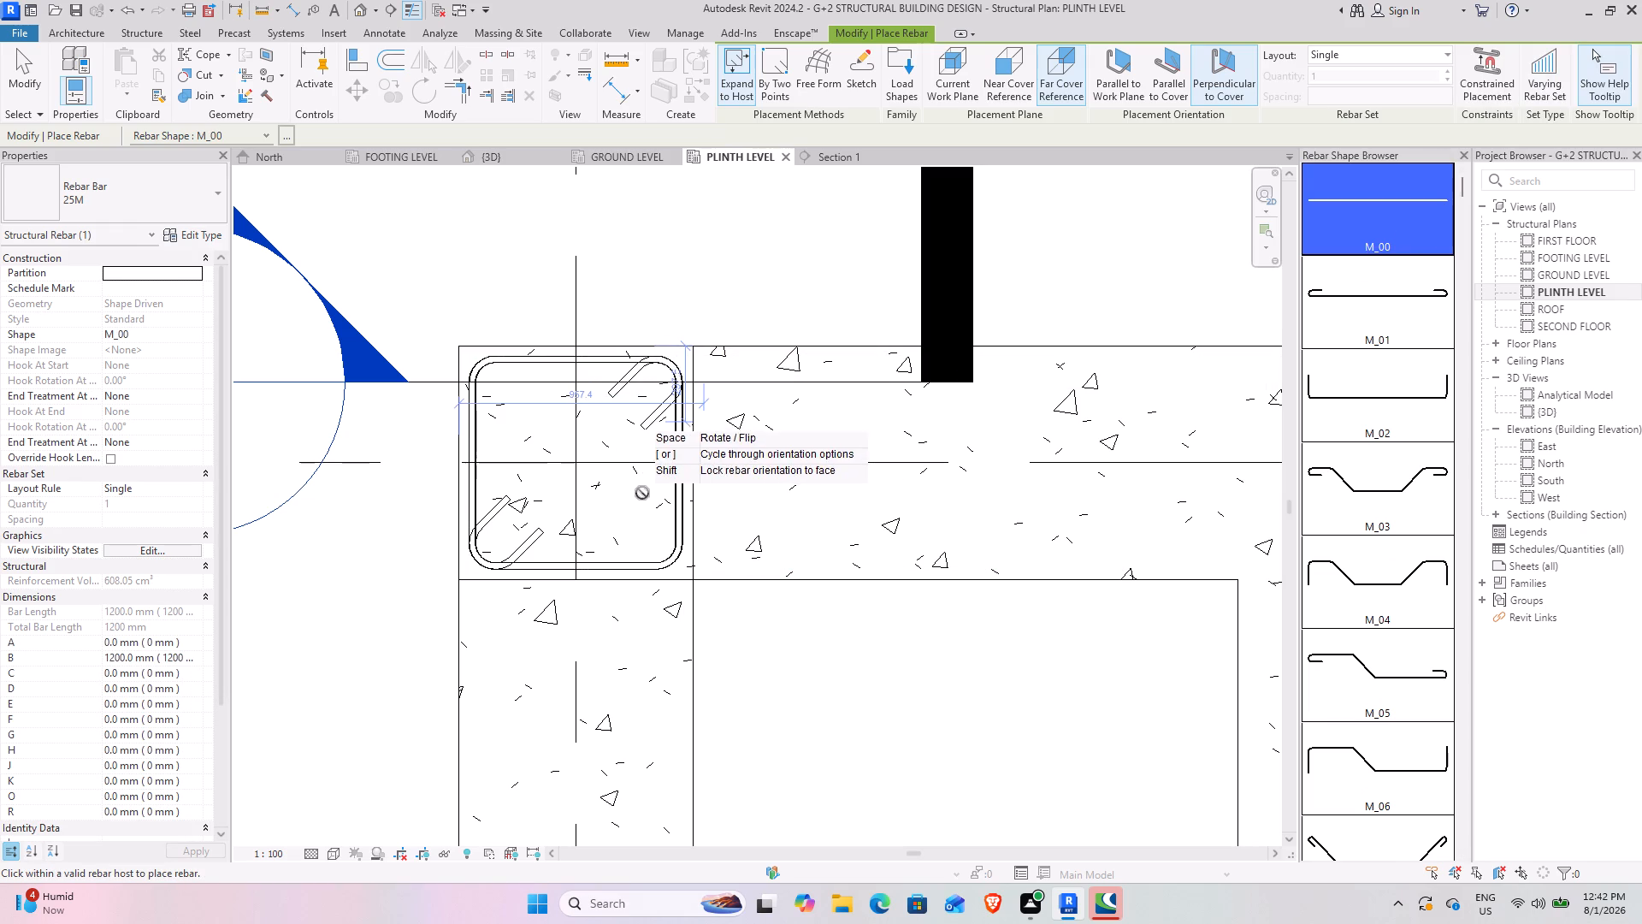
{"action": "left_click", "coordinate": [949, 70]}
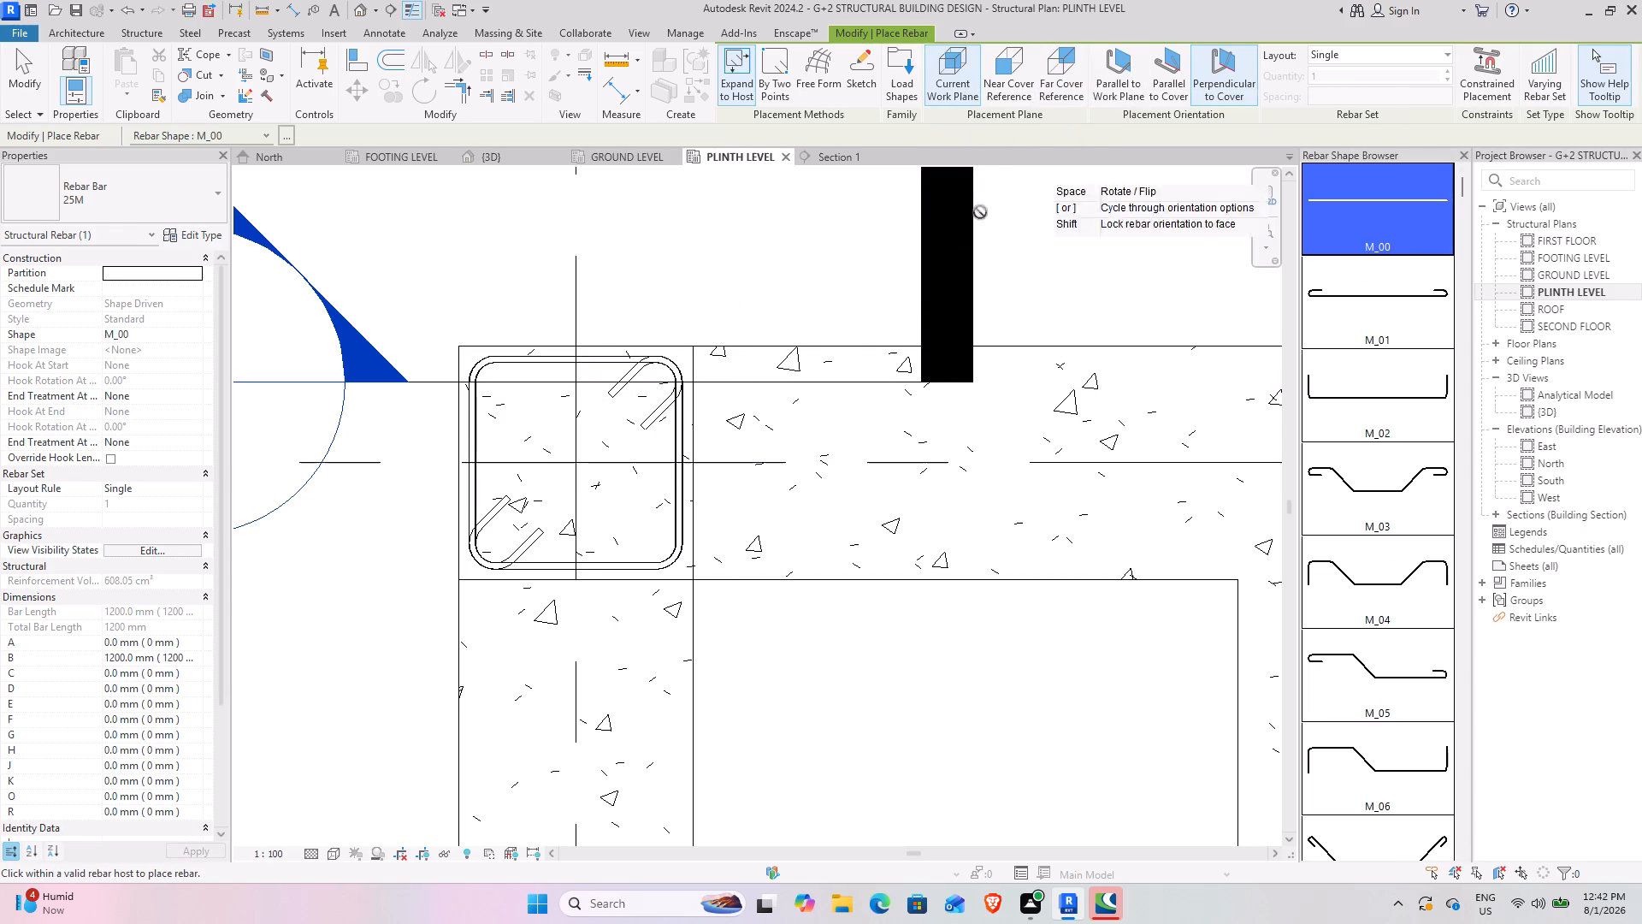
{"action": "left_click", "coordinate": [212, 192]}
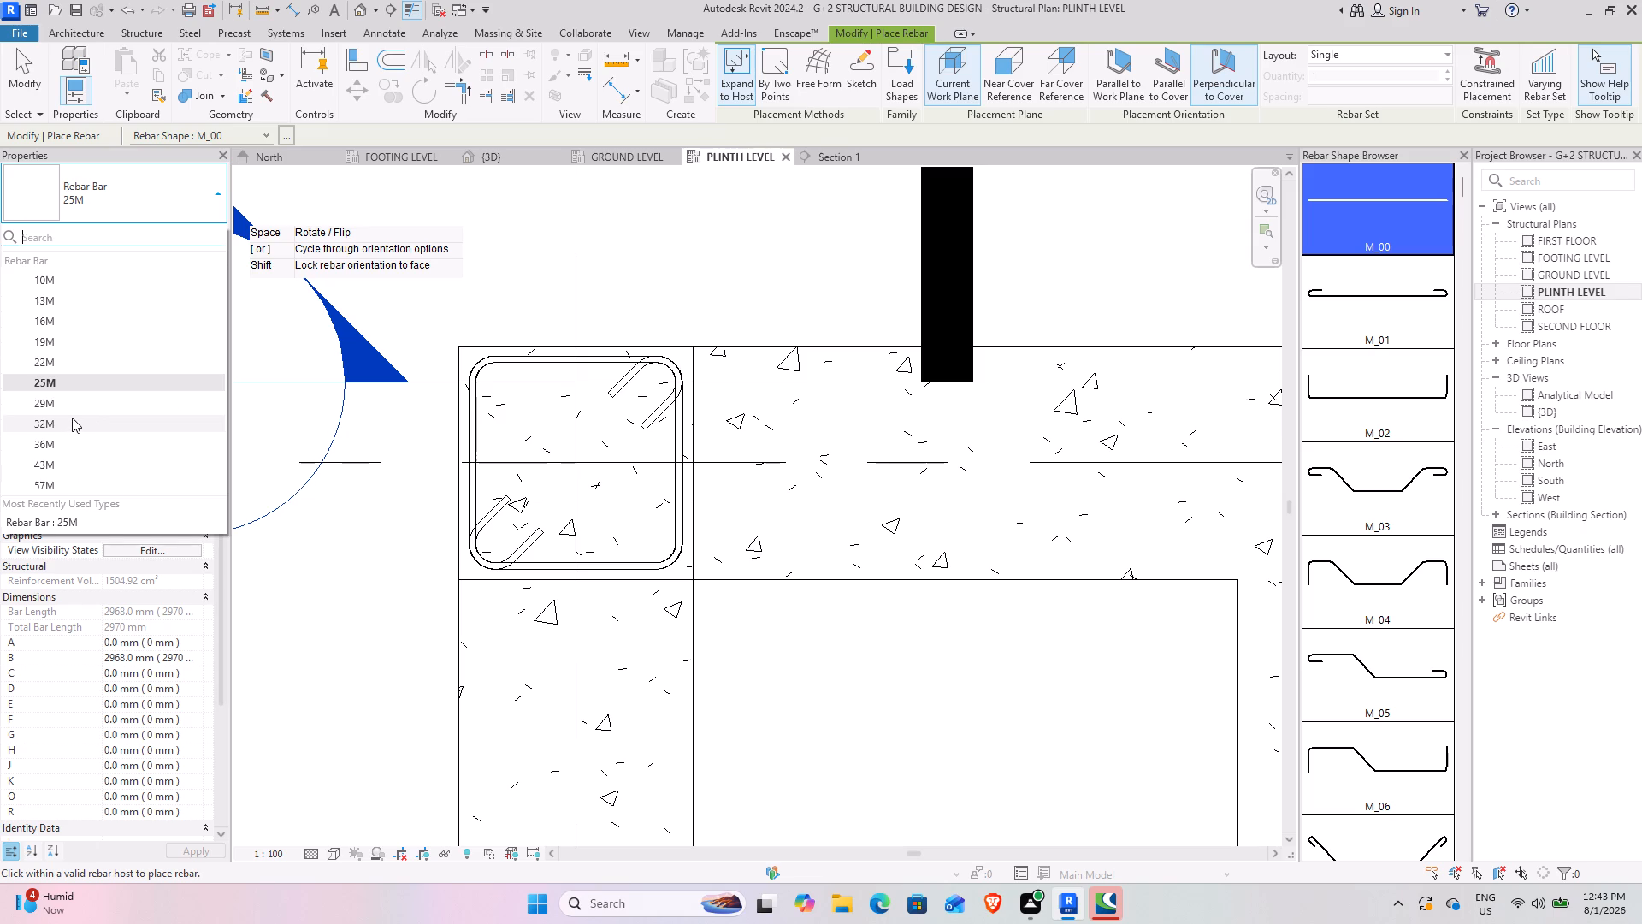
{"action": "left_click", "coordinate": [72, 447]}
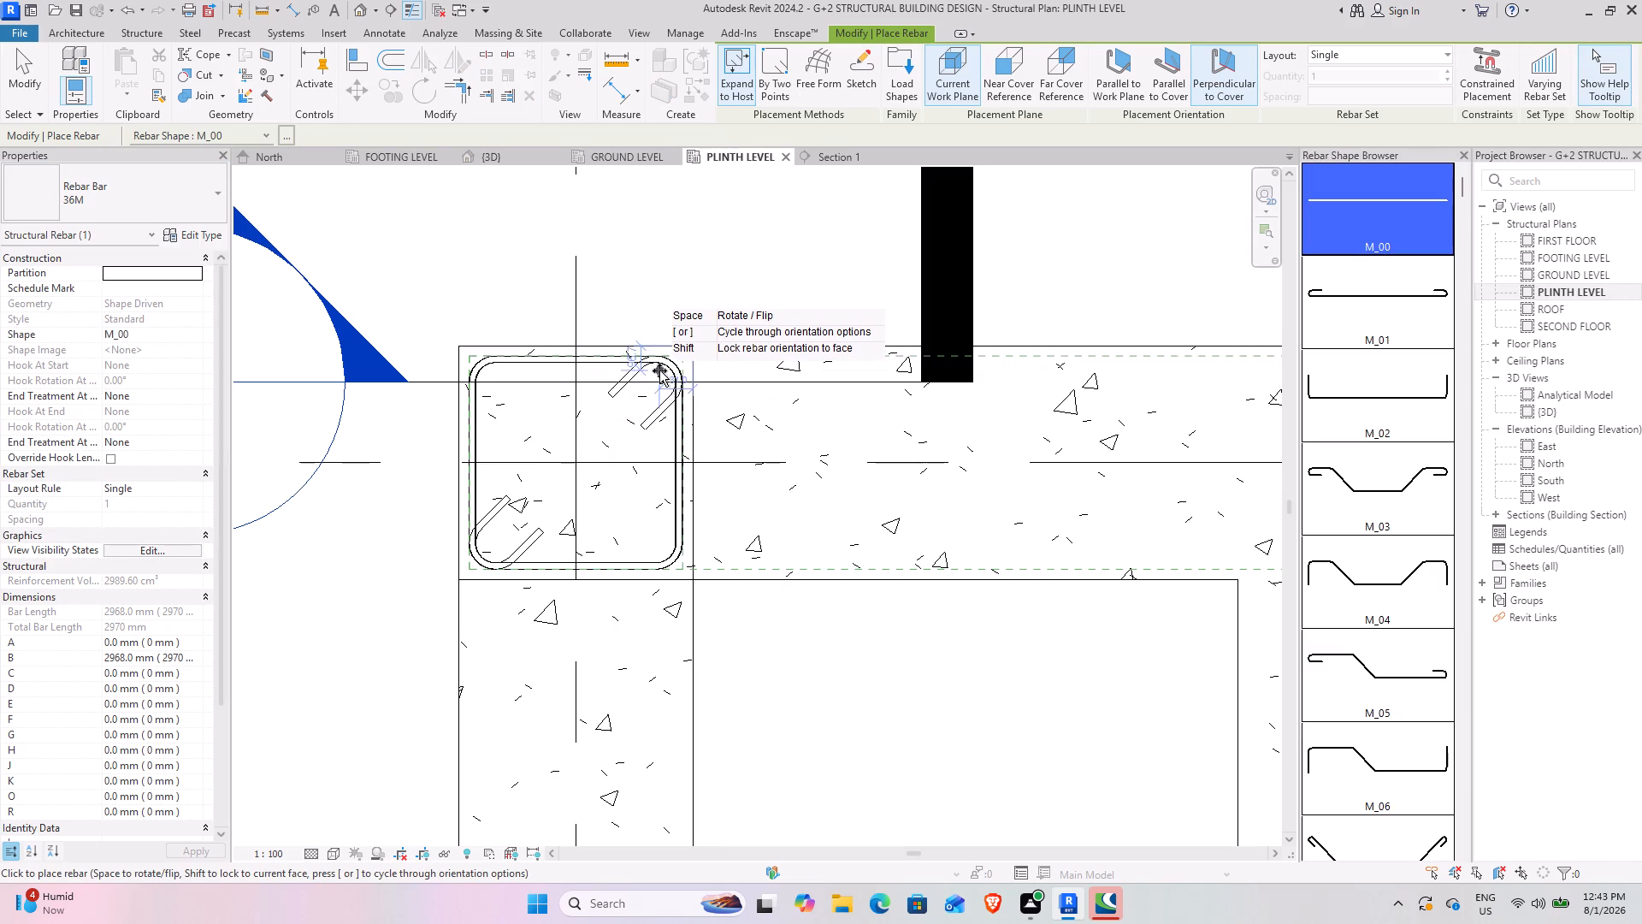
{"action": "scroll", "coordinate": [676, 358], "scroll_direction": "up", "scroll_amount": 6}
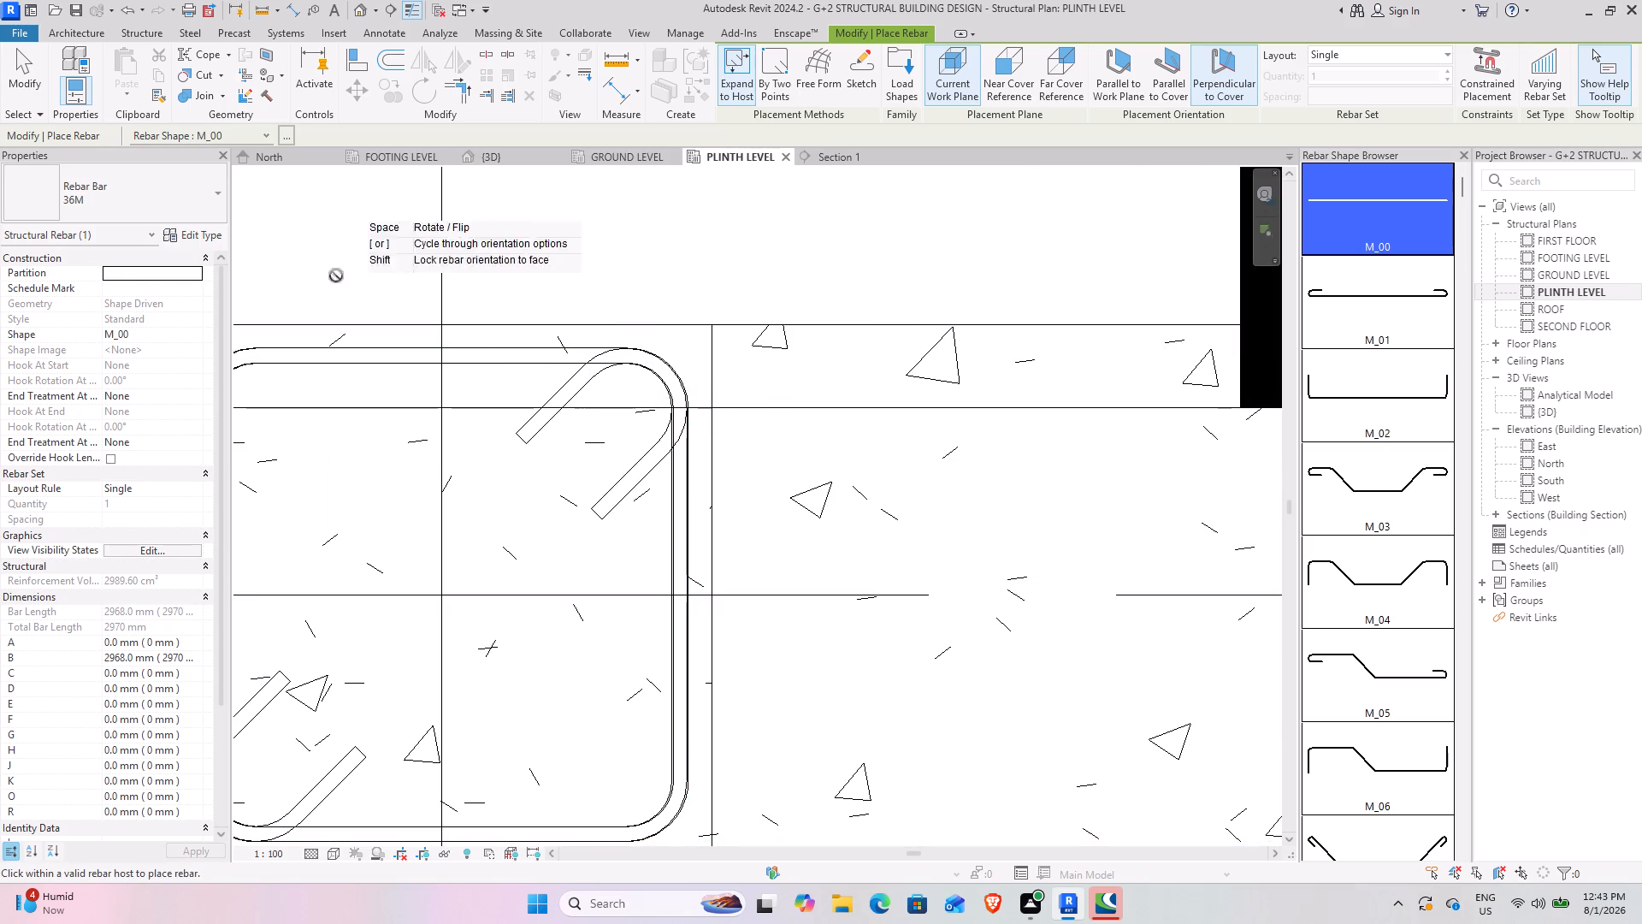
{"action": "left_click", "coordinate": [174, 200]}
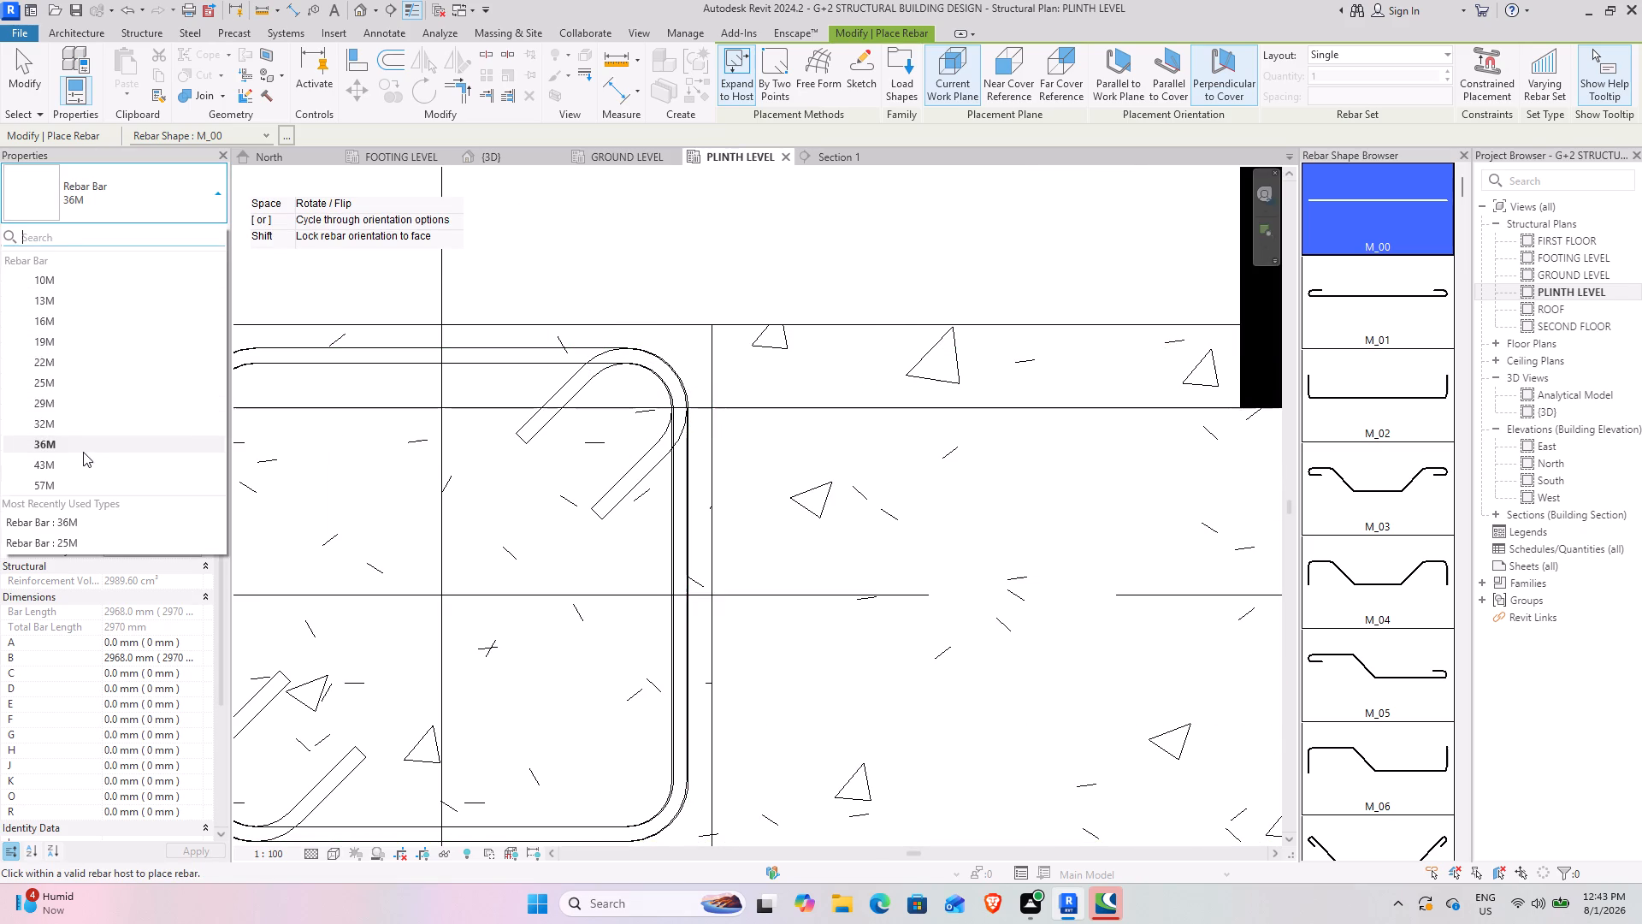
{"action": "scroll", "coordinate": [84, 452], "scroll_direction": "down", "scroll_amount": 3}
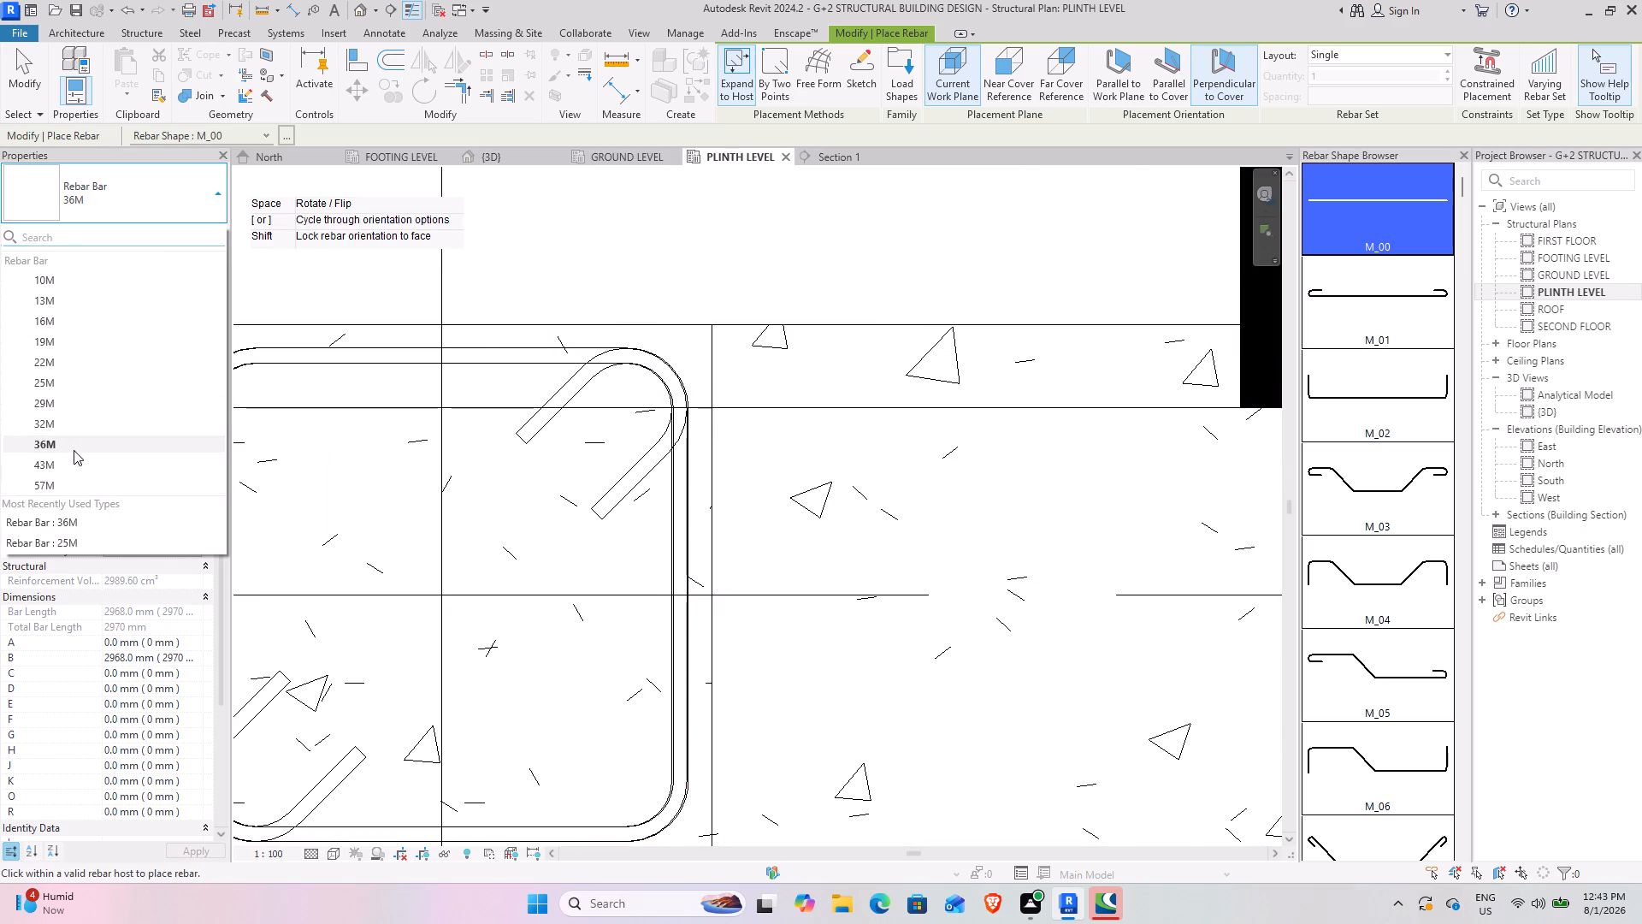
{"action": "left_click", "coordinate": [60, 463]}
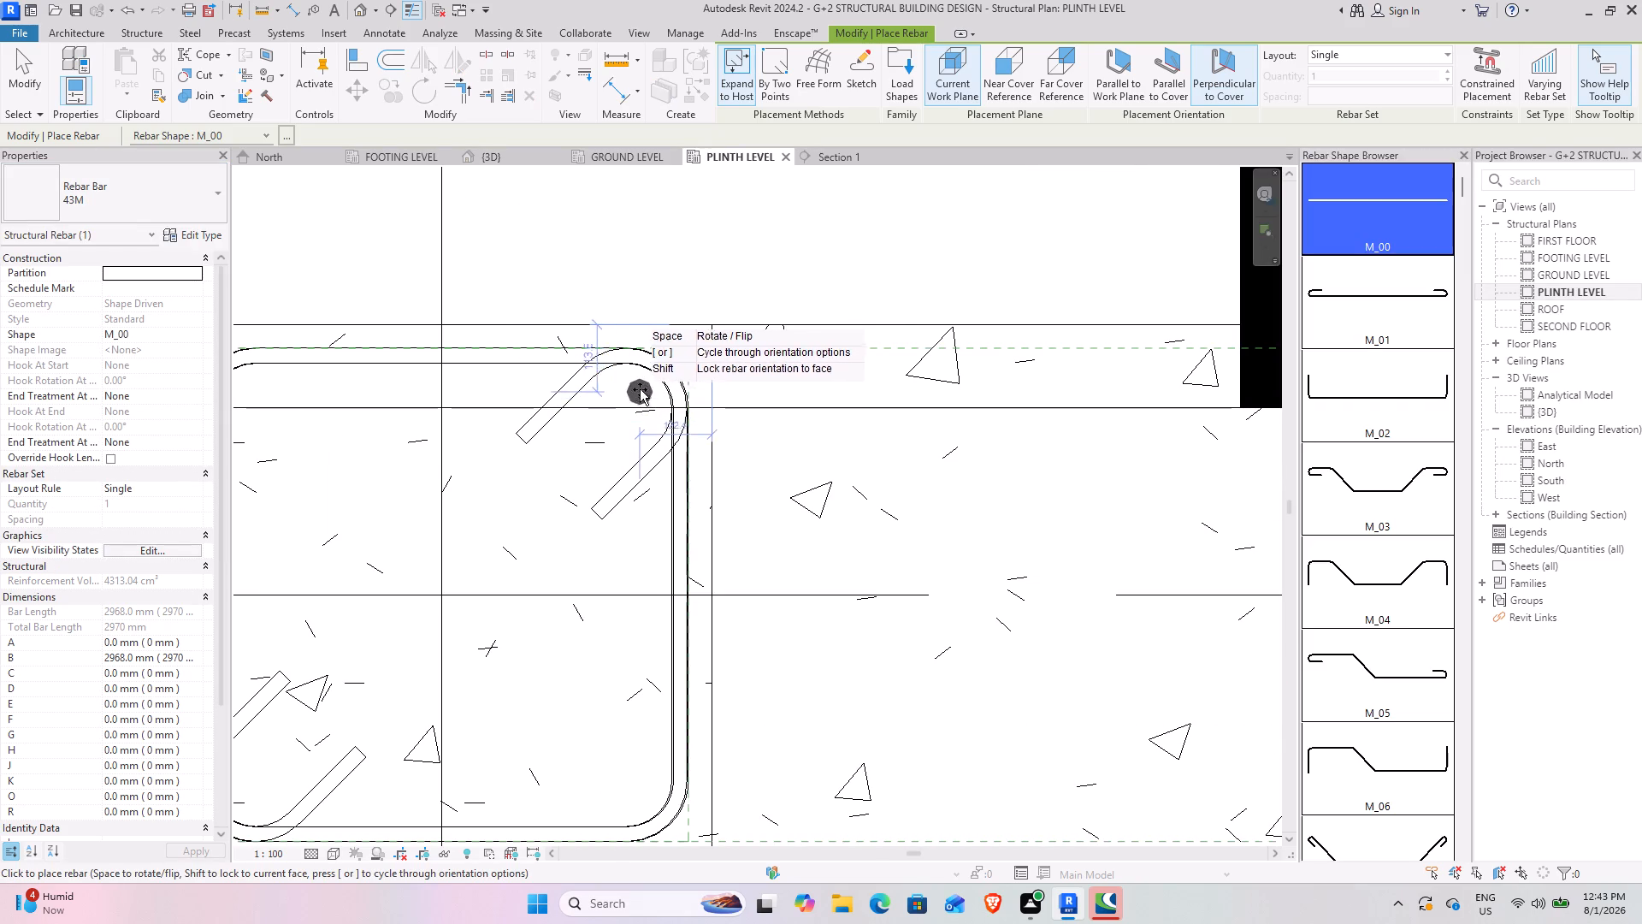
{"action": "scroll", "coordinate": [641, 389], "scroll_direction": "down", "scroll_amount": 3}
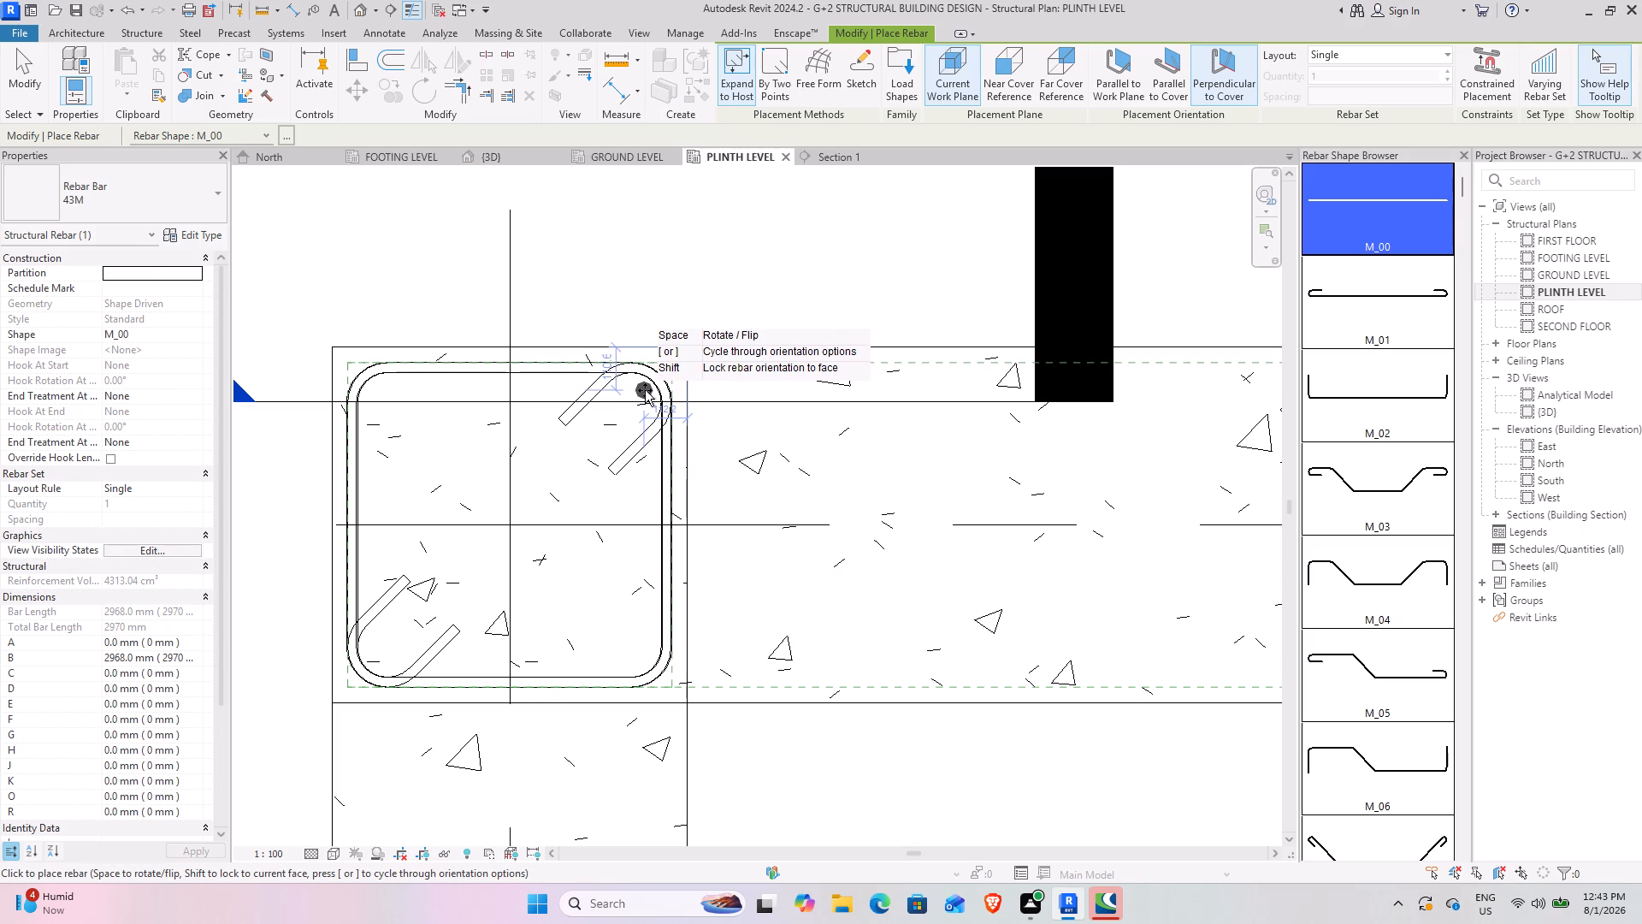
{"action": "left_click", "coordinate": [645, 390]}
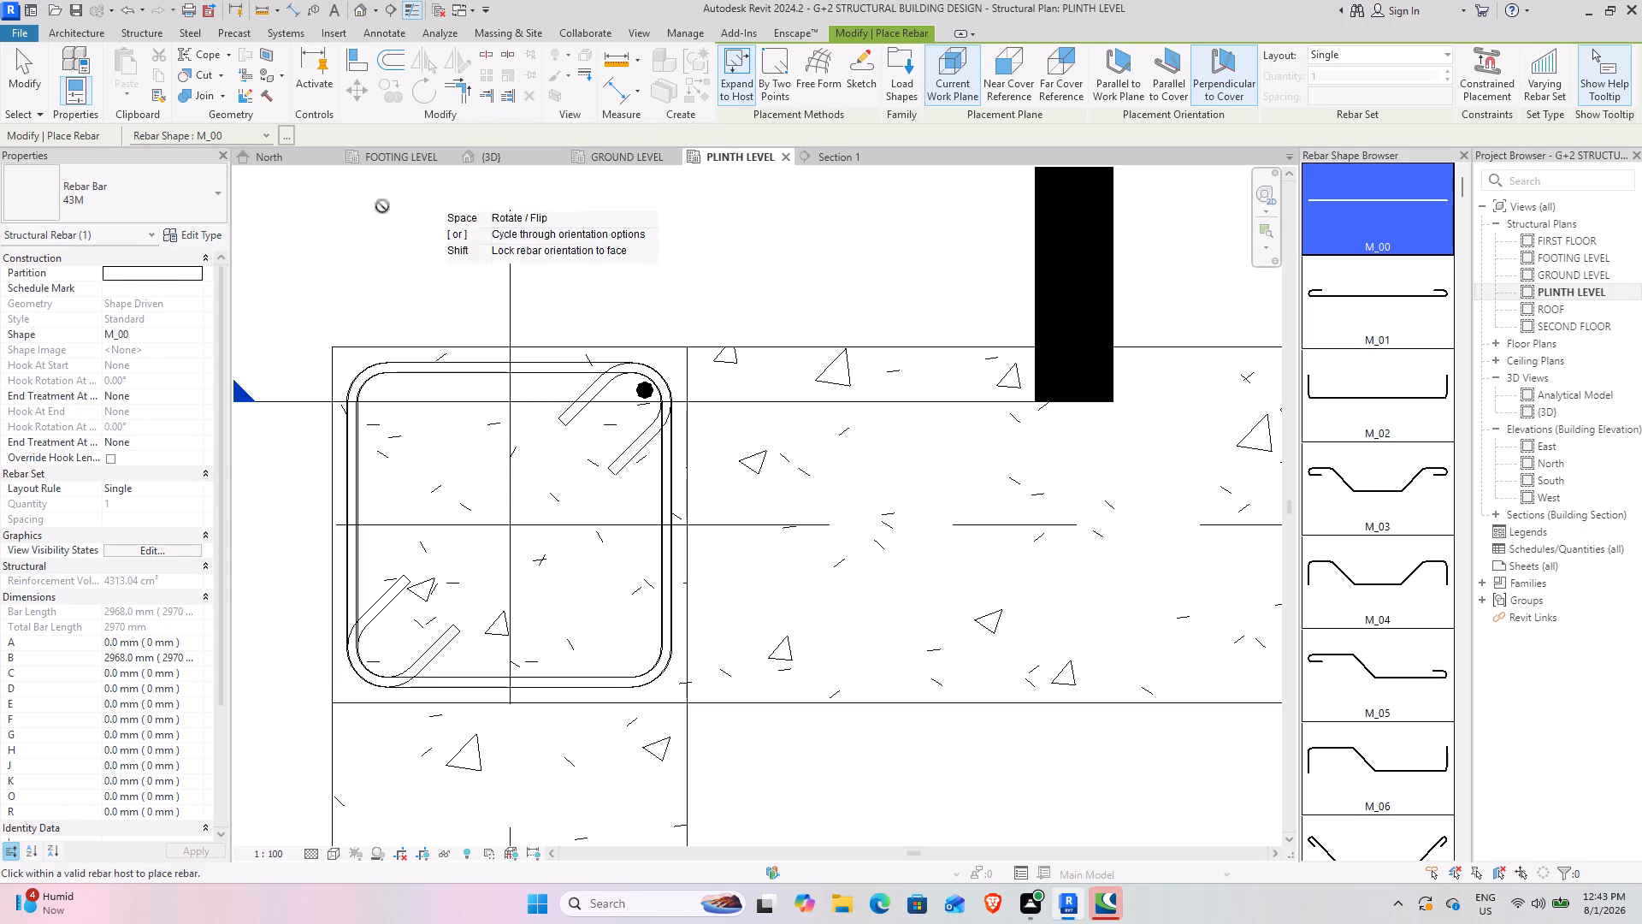
{"action": "left_click", "coordinate": [30, 80]}
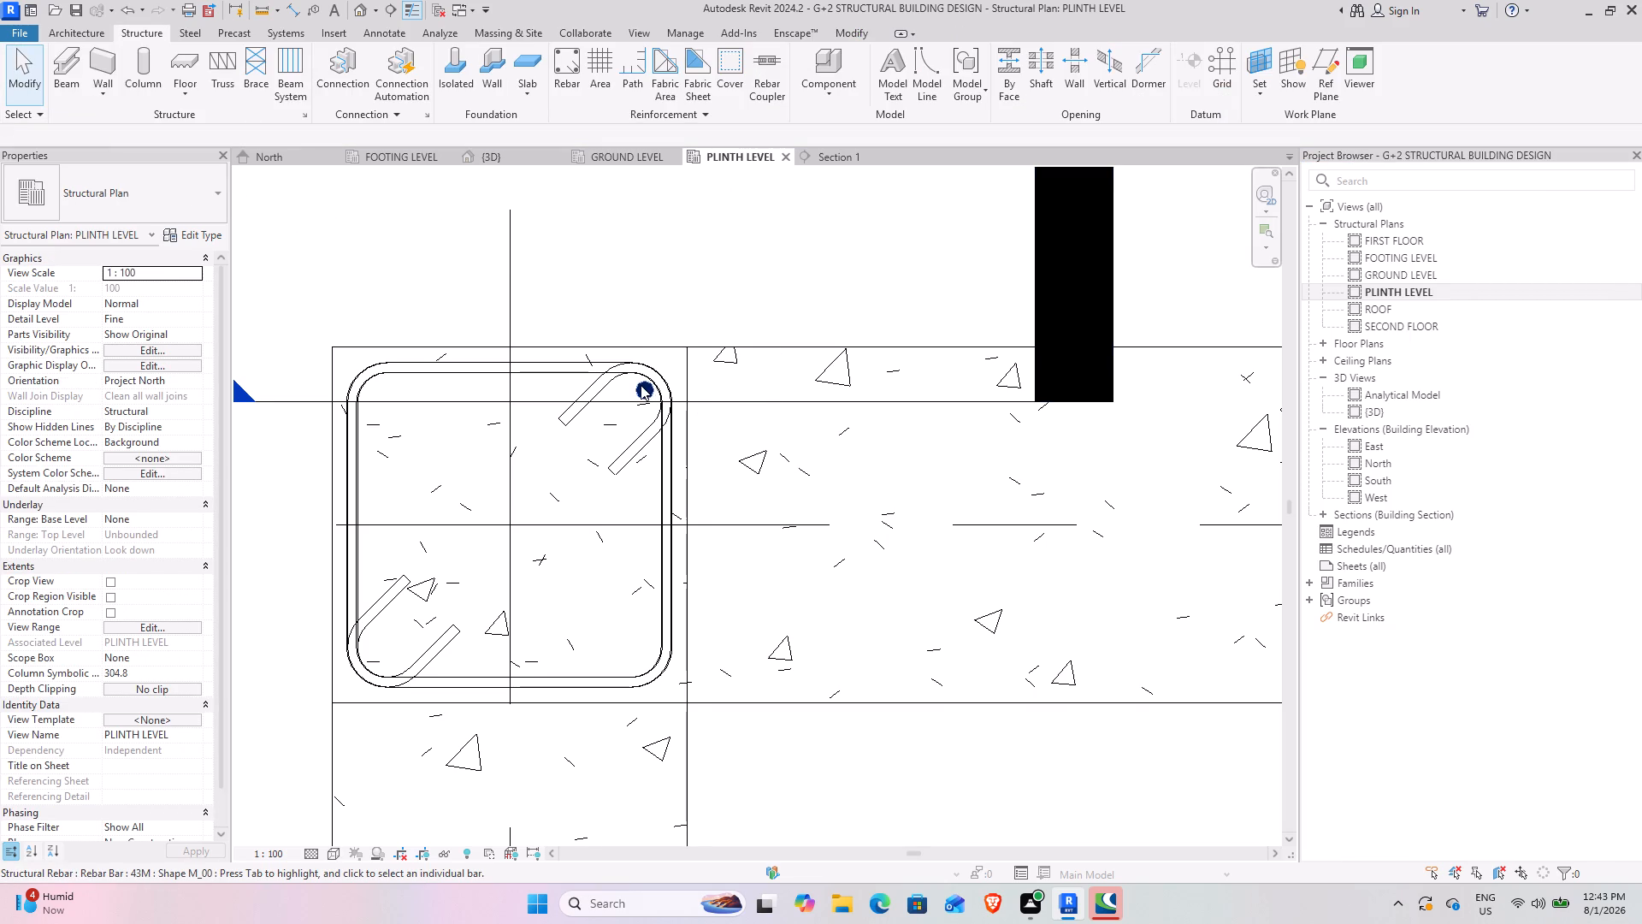
Mirror the vertical 43M bar about grid 1, and mirror the resulting pair about grid 6 to fill all four column corners.
{"action": "left_click", "coordinate": [641, 385]}
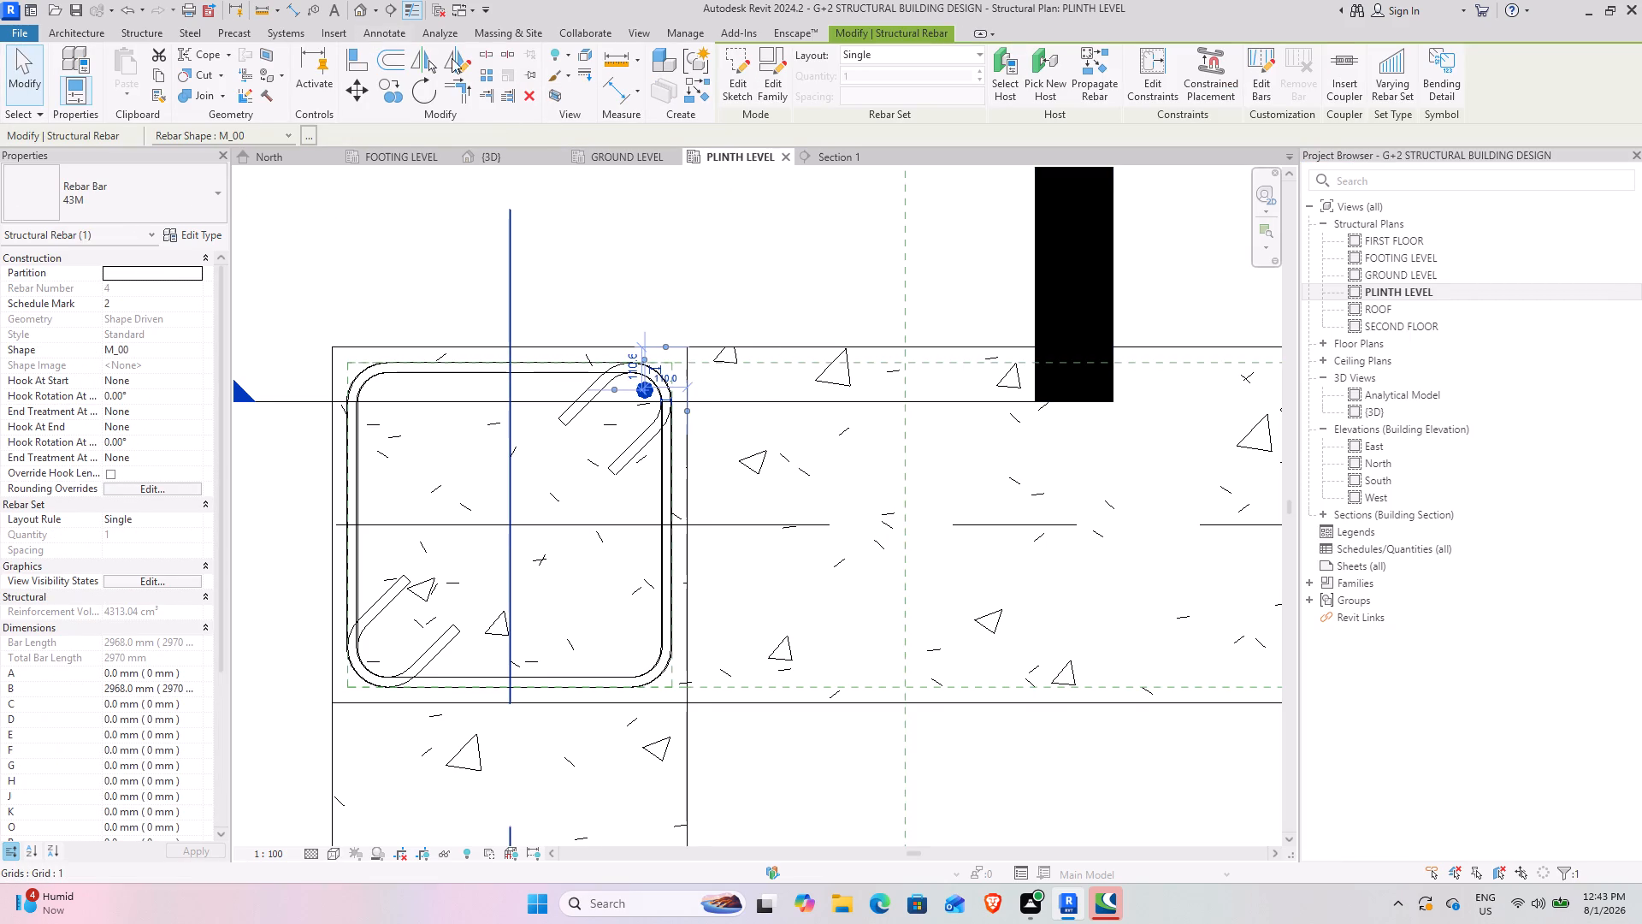
{"action": "left_click", "coordinate": [426, 56]}
{"action": "left_click", "coordinate": [505, 467]}
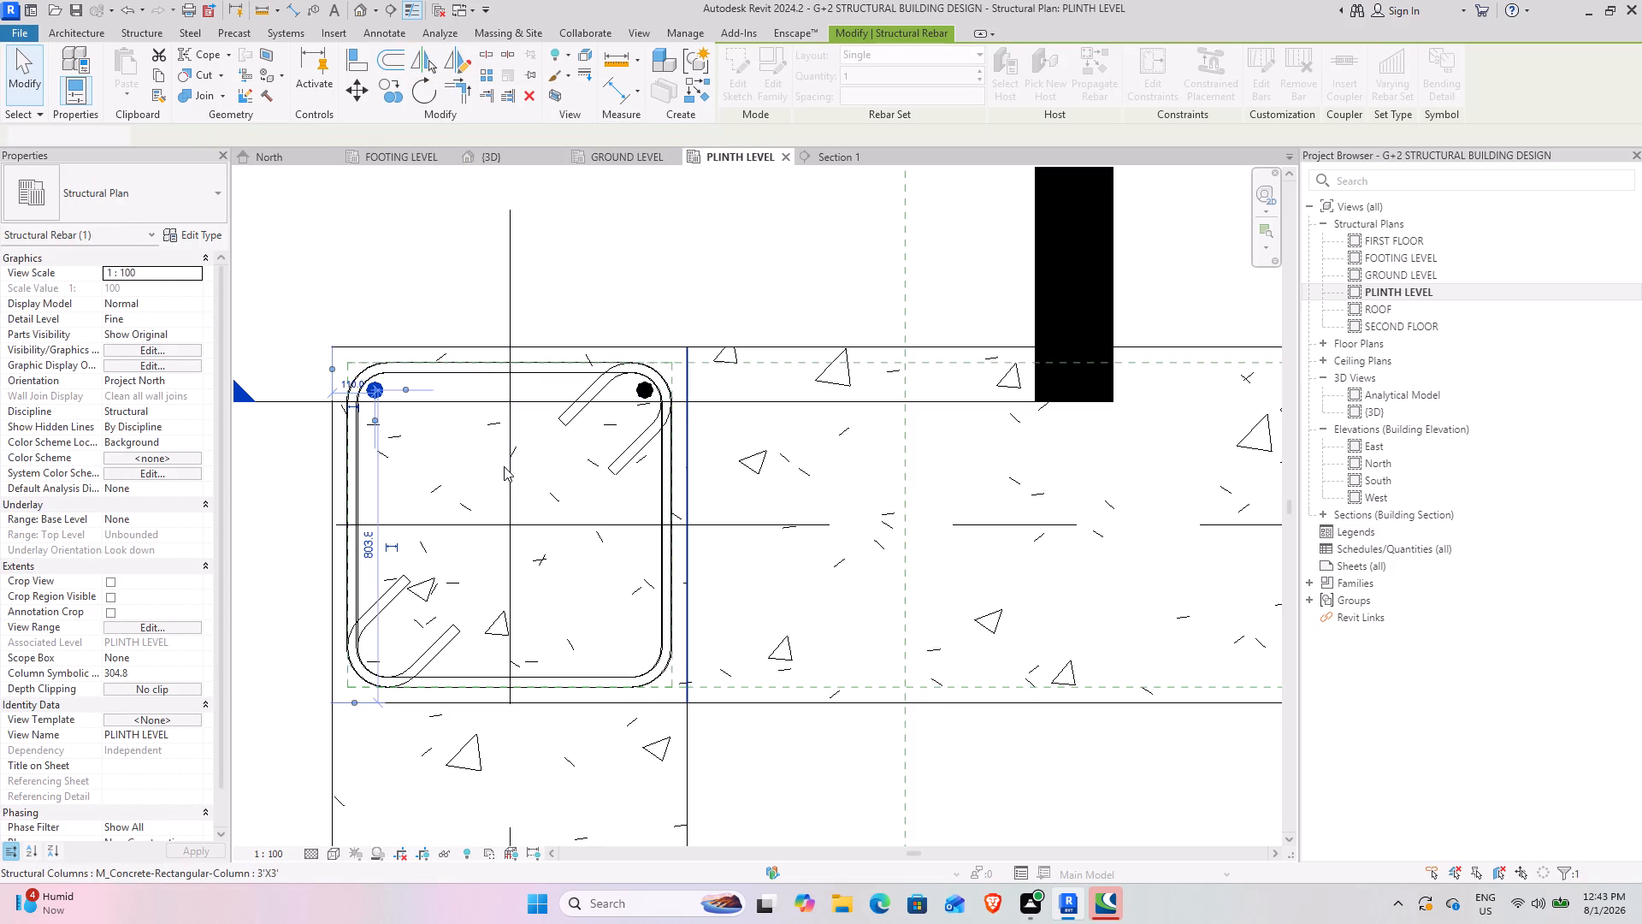
{"action": "left_click", "coordinate": [638, 390], "text": "ctrl"}
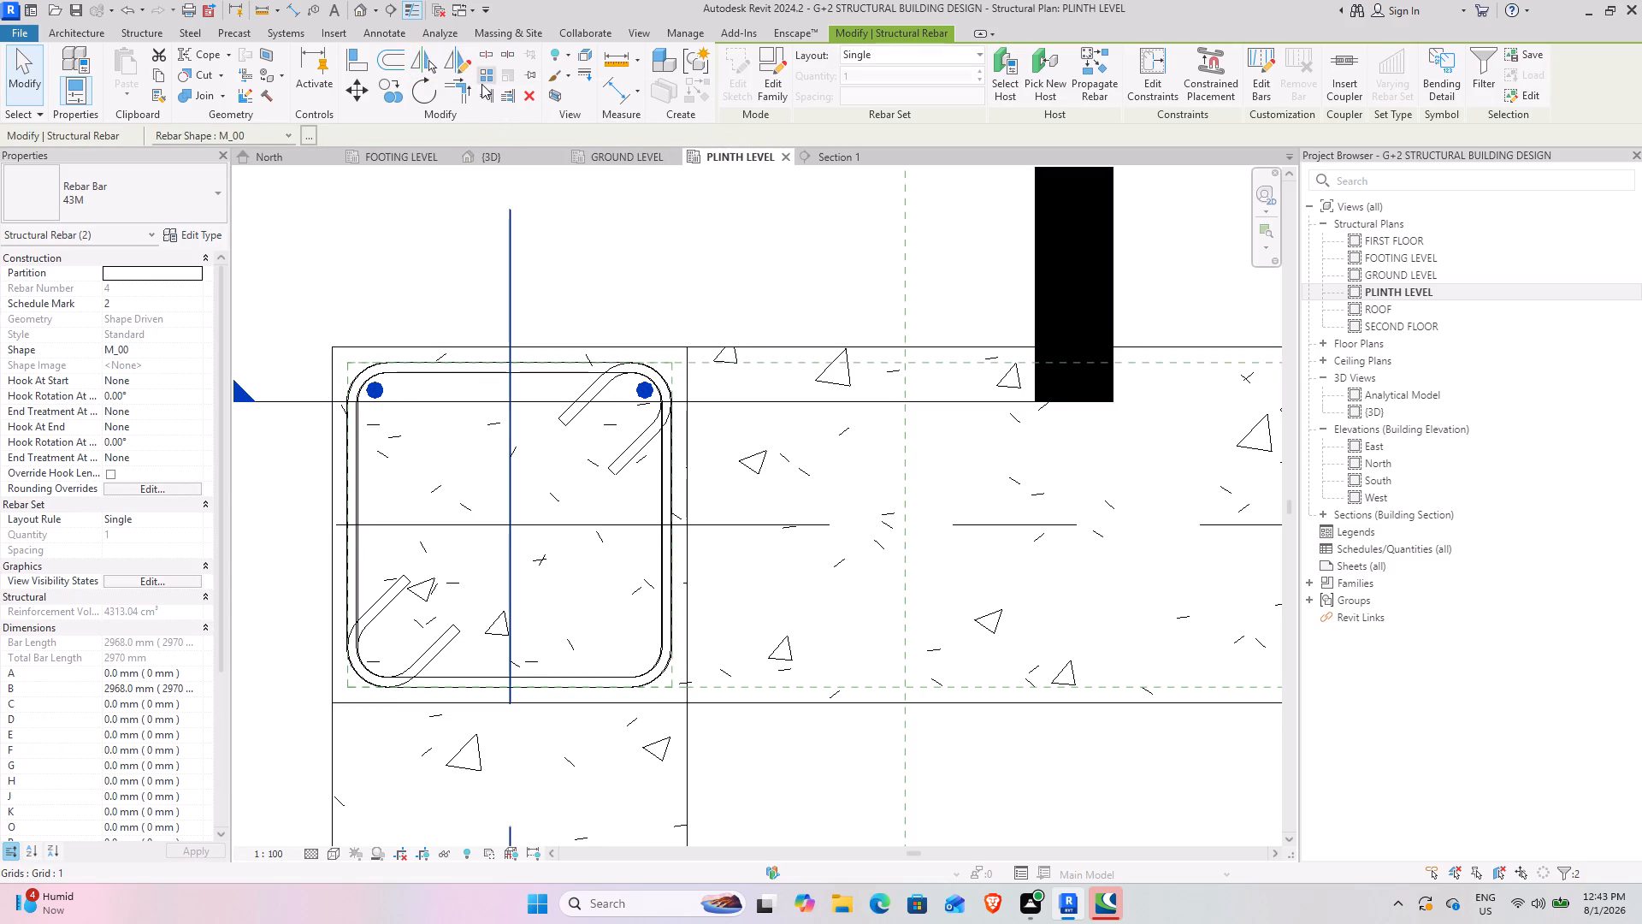
{"action": "left_click", "coordinate": [433, 62]}
{"action": "left_click", "coordinate": [600, 522]}
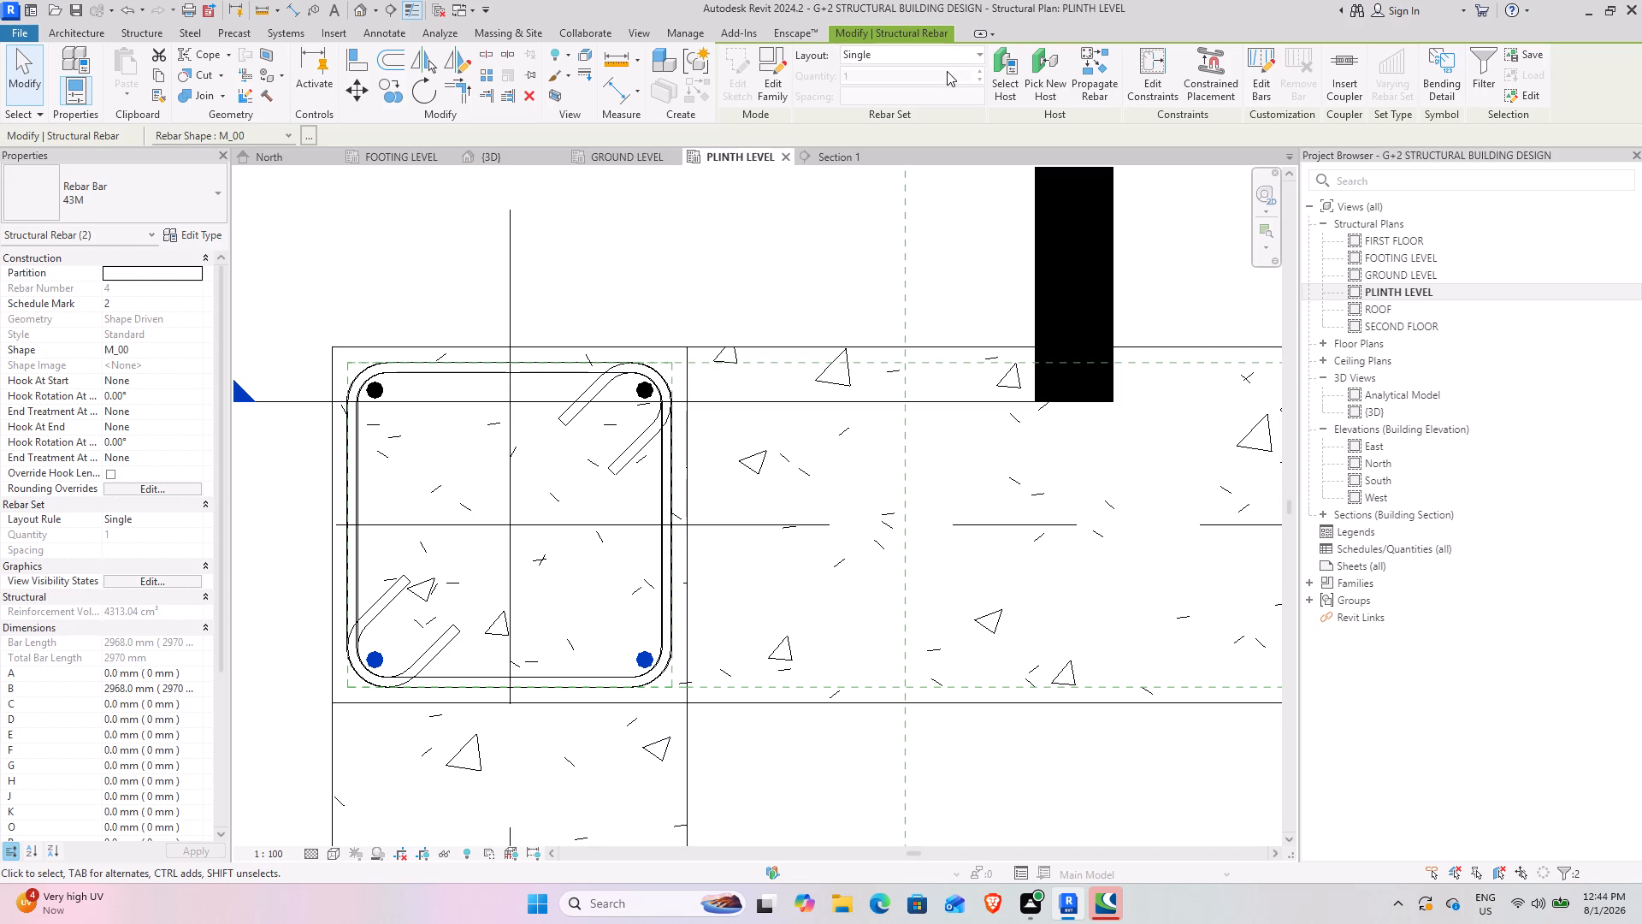
{"action": "left_click", "coordinate": [766, 588]}
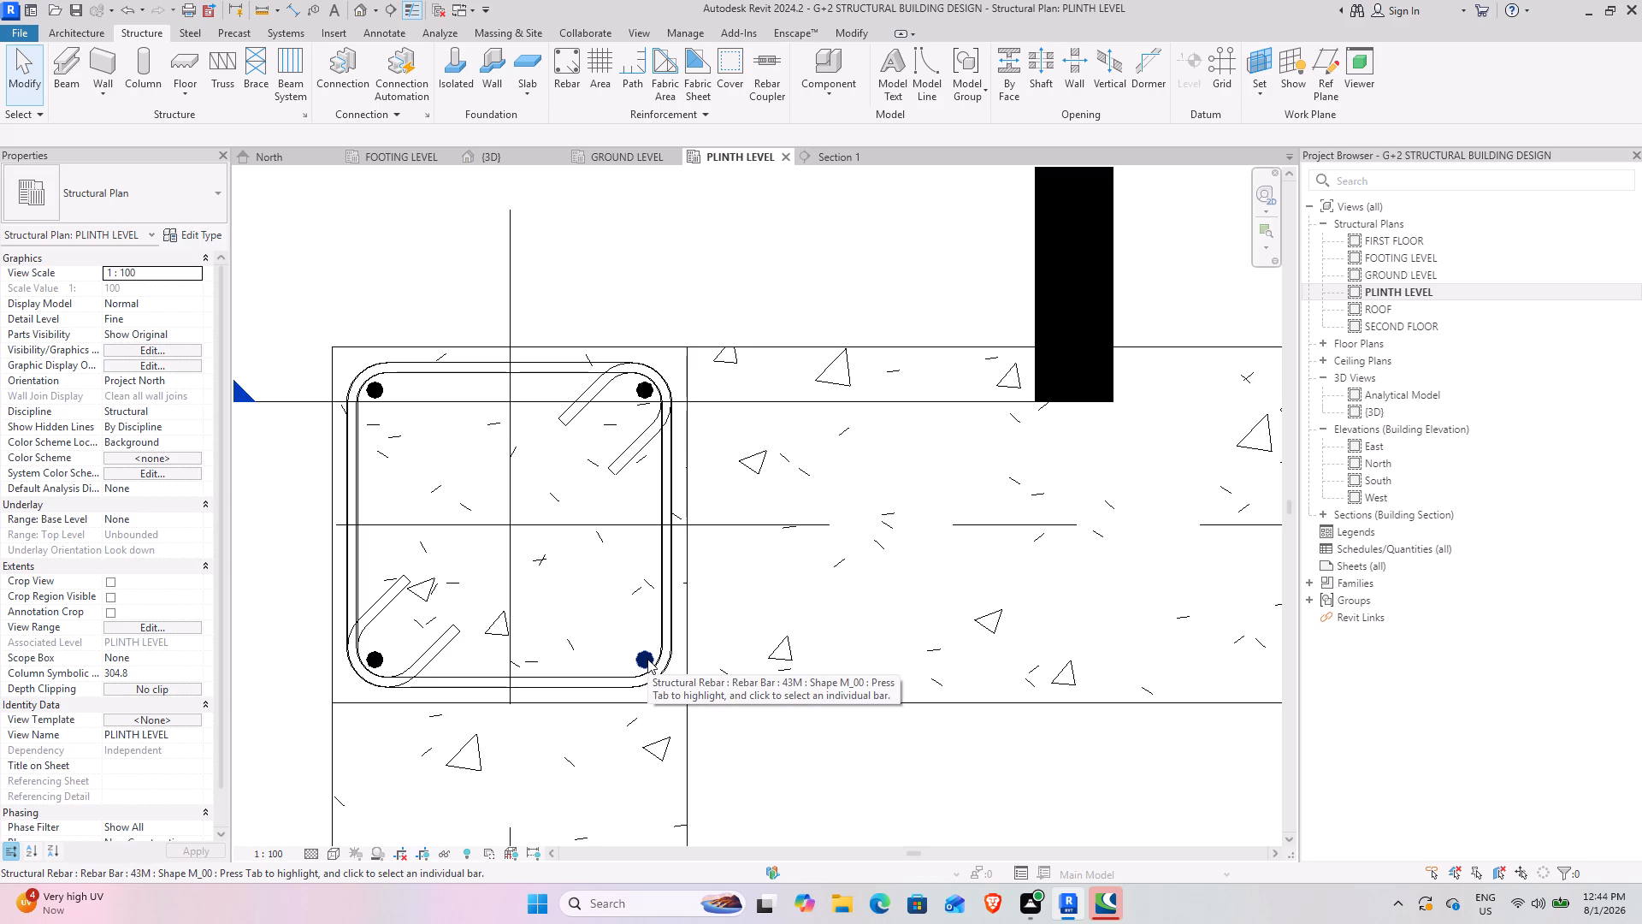
Edit the lower-right corner bar's sketch in the North elevation, extending its bottom end into the footing for a length of 3800 mm.
{"action": "left_click", "coordinate": [647, 659]}
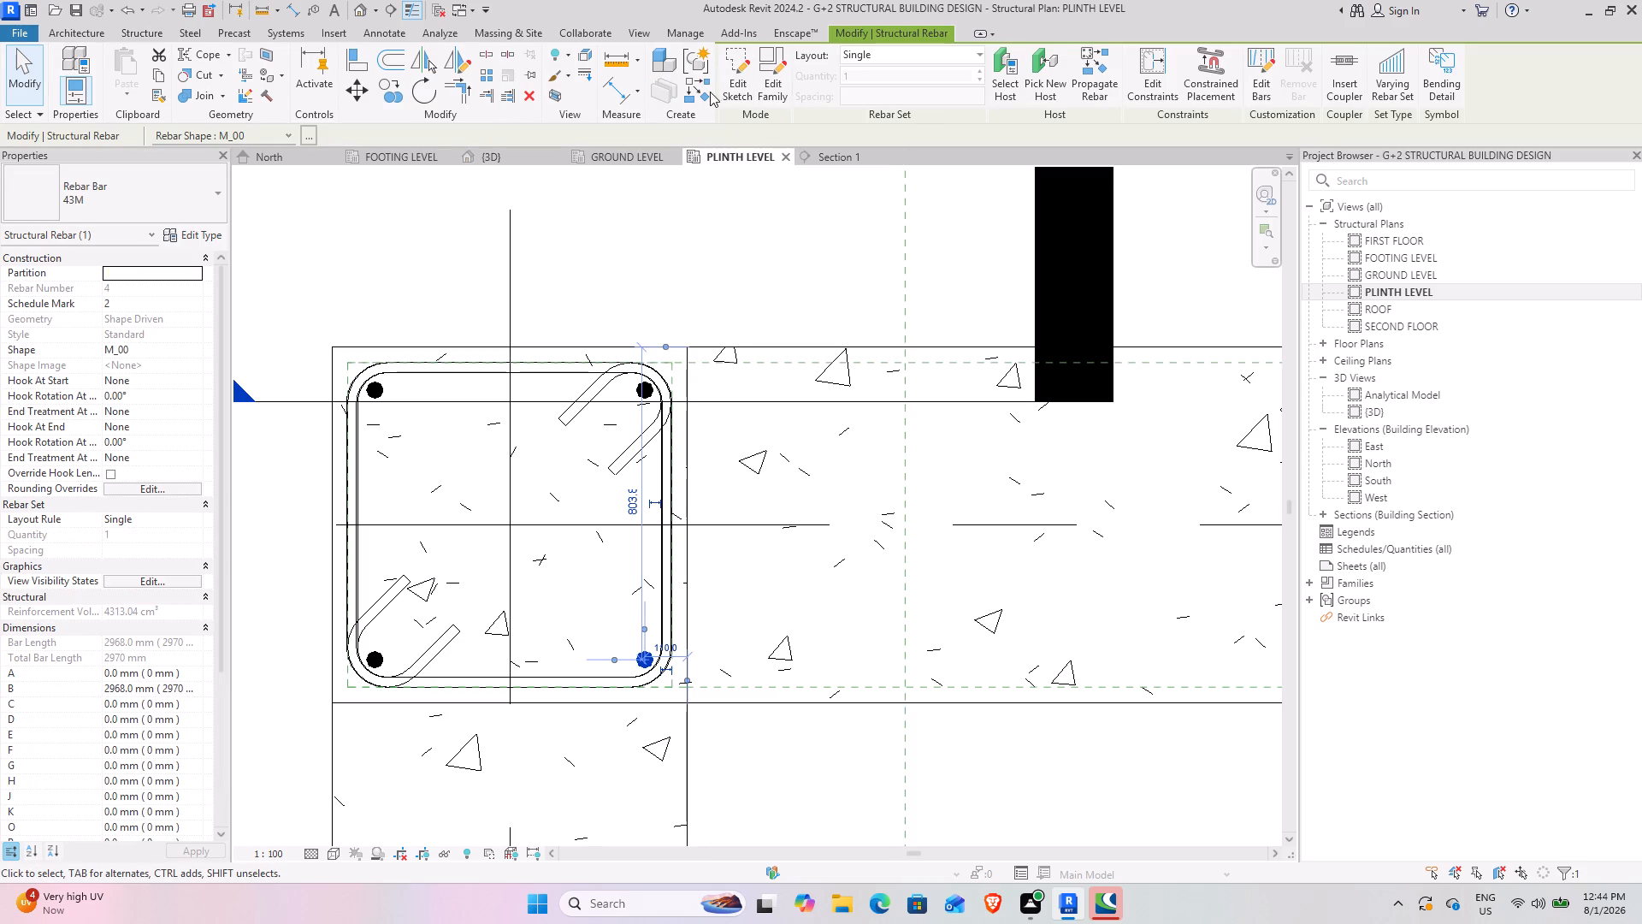
{"action": "left_click", "coordinate": [741, 68]}
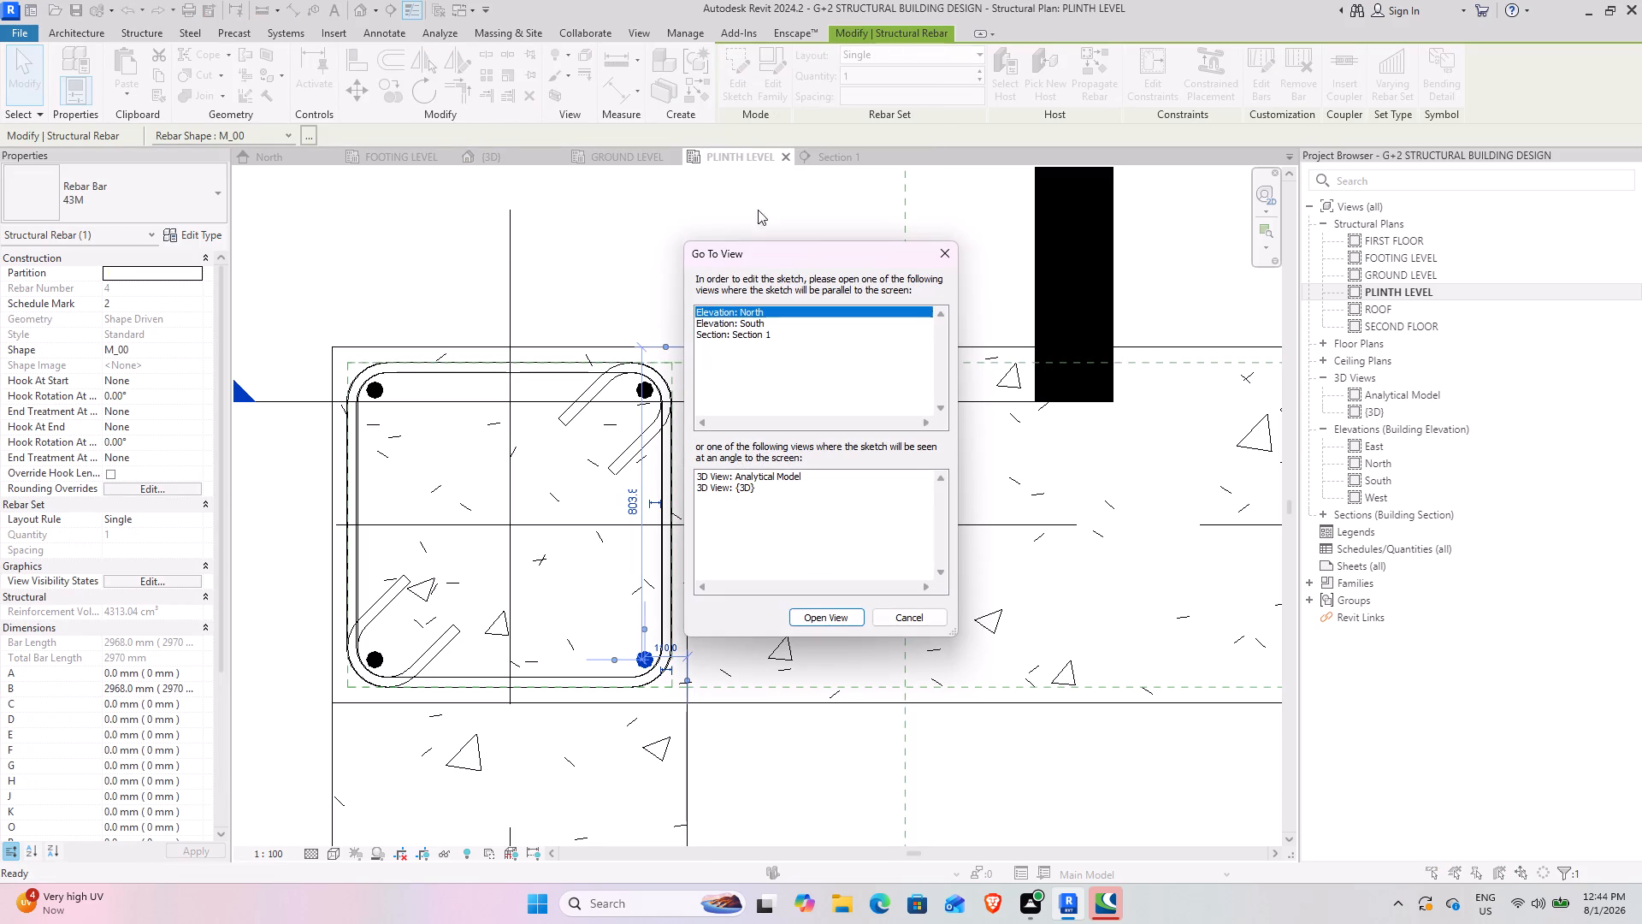
{"action": "left_click", "coordinate": [834, 613]}
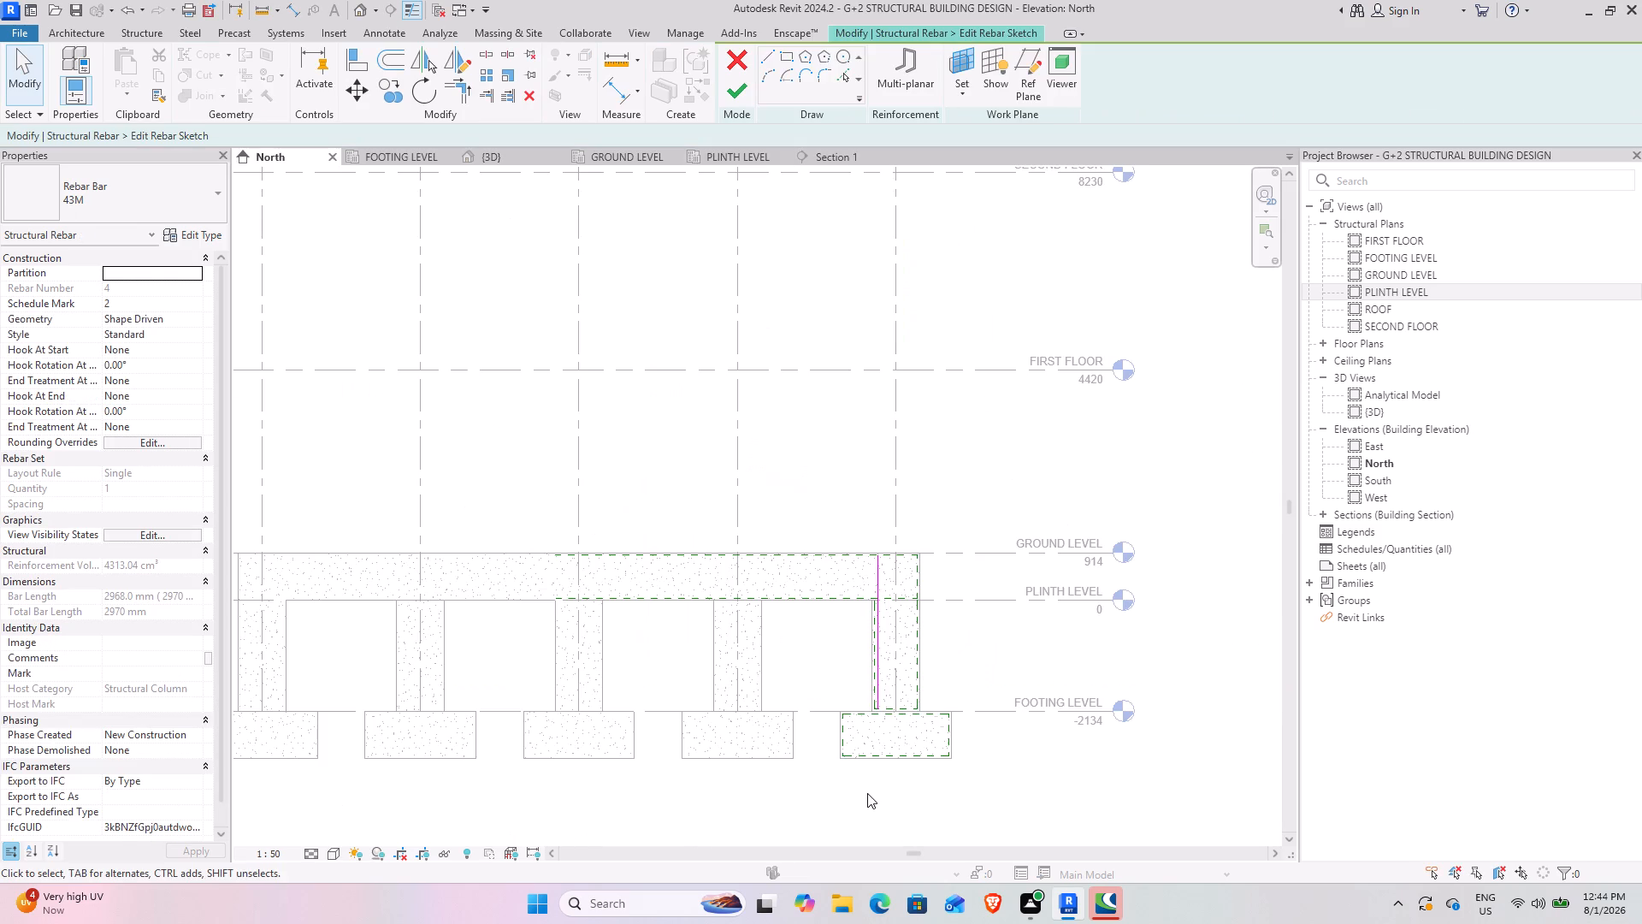
{"action": "scroll", "coordinate": [865, 692], "scroll_direction": "up", "scroll_amount": 6}
{"action": "scroll", "coordinate": [903, 767], "scroll_direction": "up", "scroll_amount": 1}
{"action": "middle_click_drag", "start_coordinate": [901, 767], "coordinate": [606, 753]}
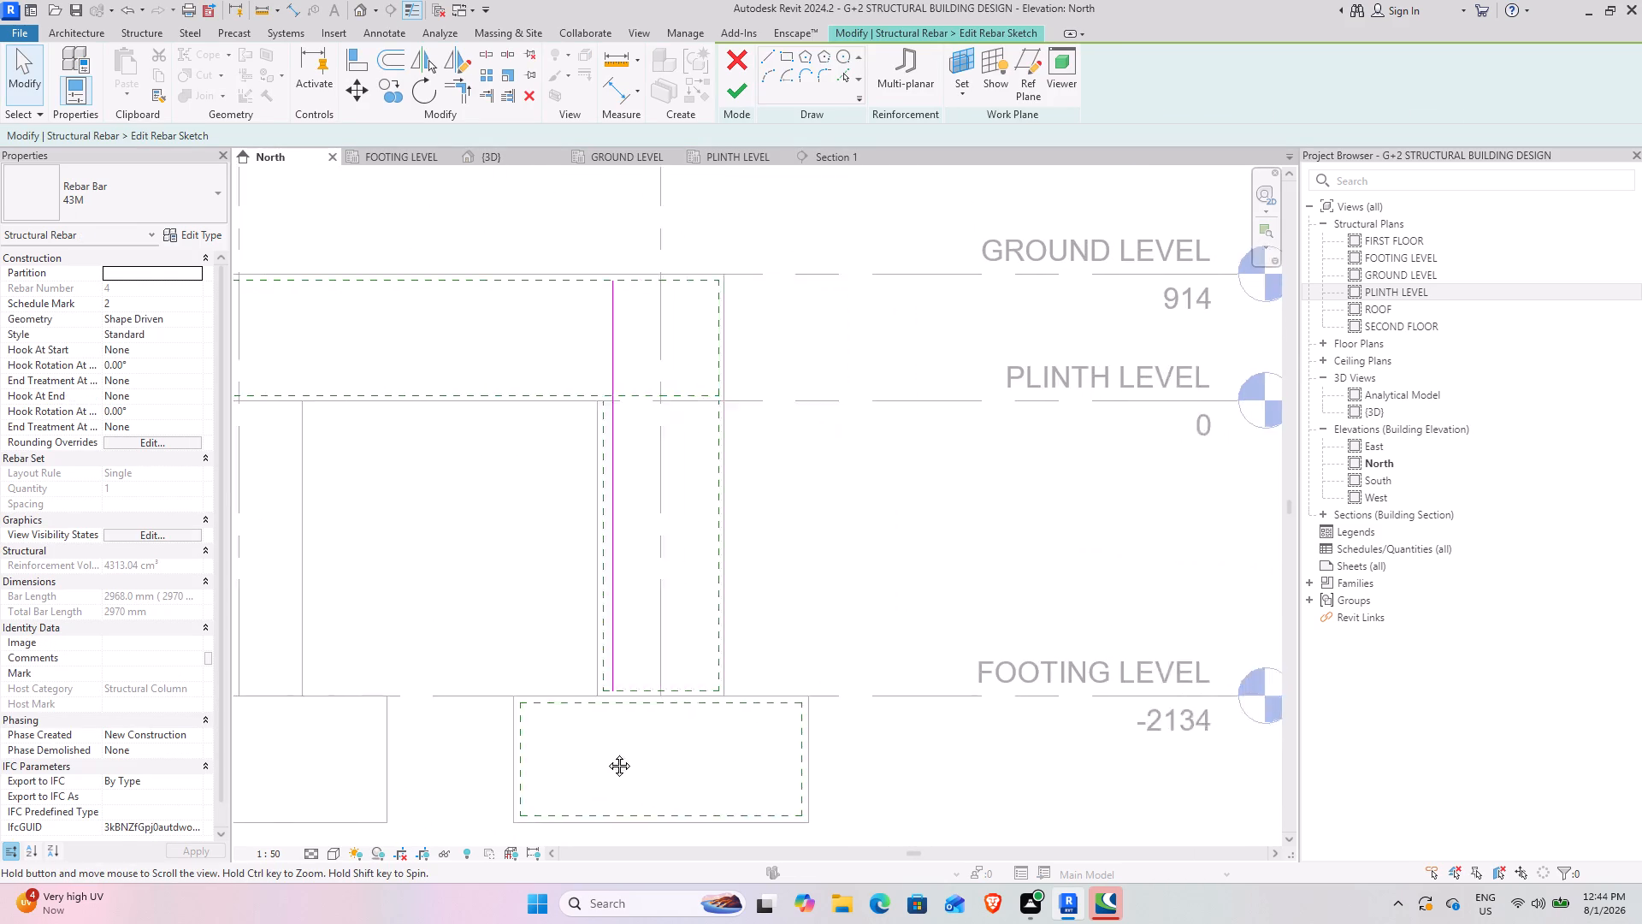
{"action": "middle_click_drag", "start_coordinate": [606, 753], "coordinate": [521, 742]}
{"action": "scroll", "coordinate": [465, 684], "scroll_direction": "up", "scroll_amount": 3}
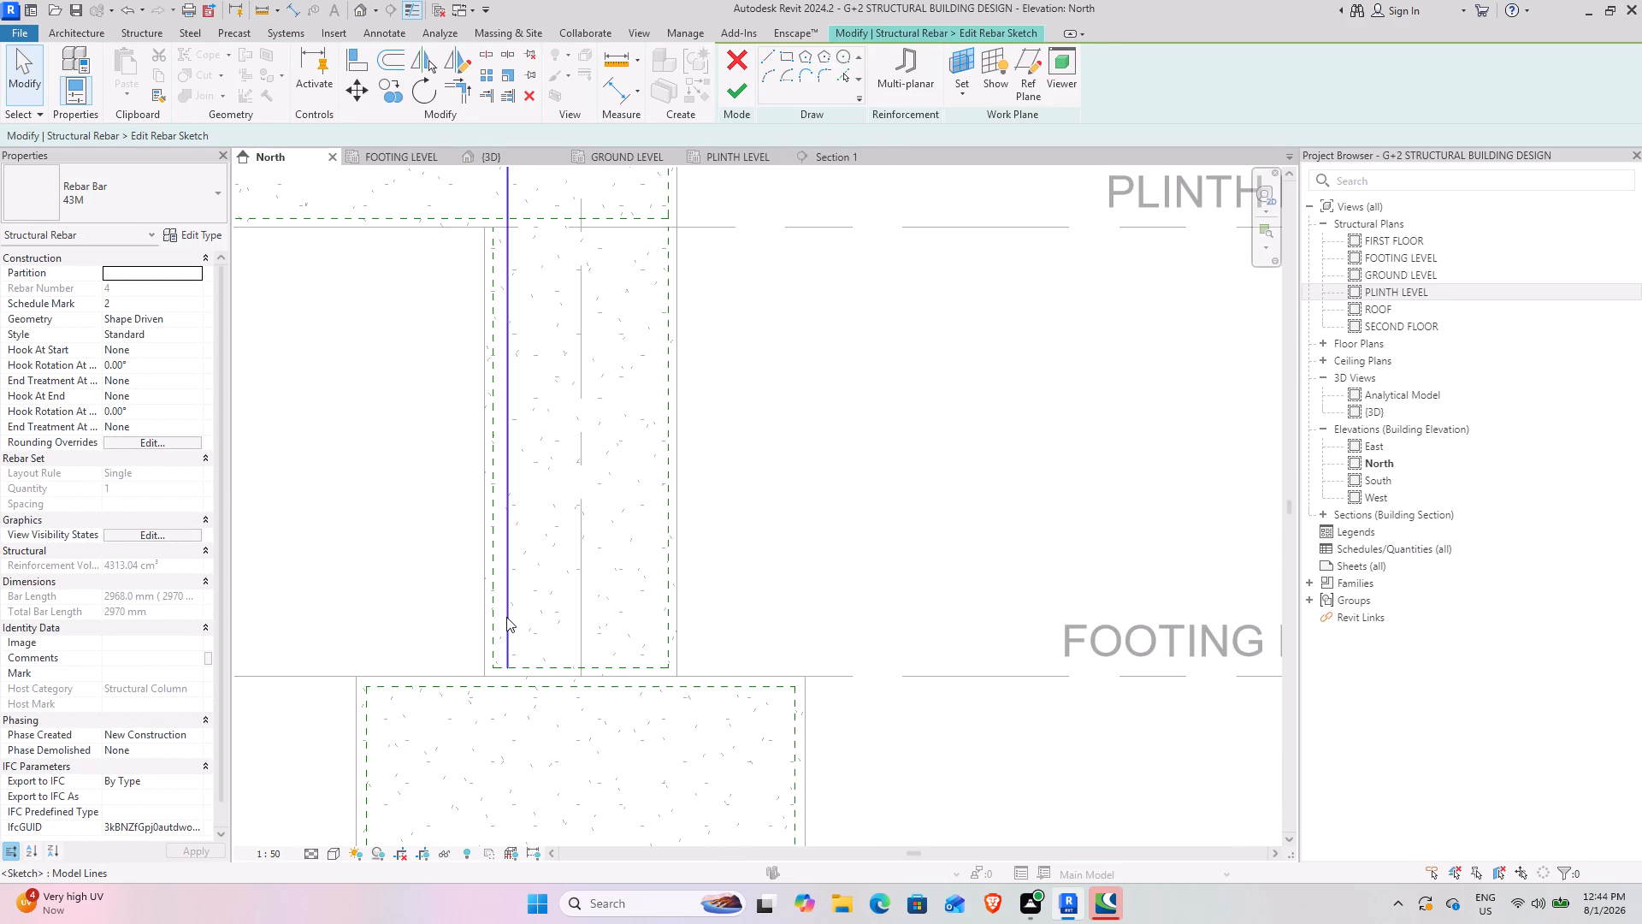
{"action": "left_click", "coordinate": [506, 617]}
{"action": "scroll", "coordinate": [537, 763], "scroll_direction": "down", "scroll_amount": 2}
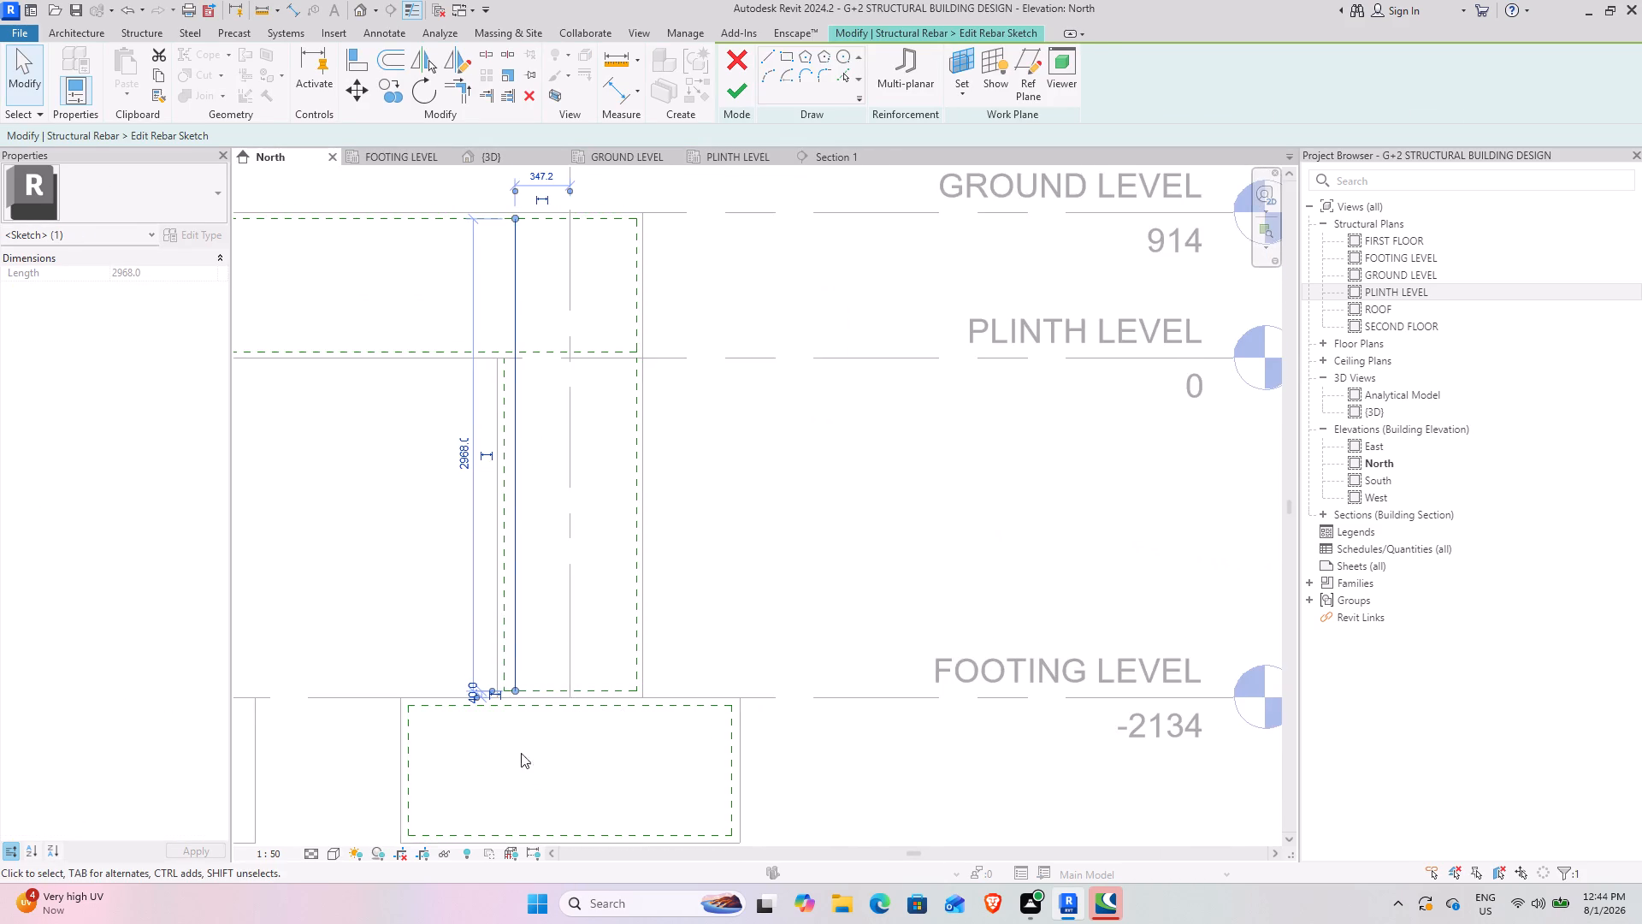
{"action": "middle_click_drag", "start_coordinate": [517, 751], "coordinate": [511, 668]}
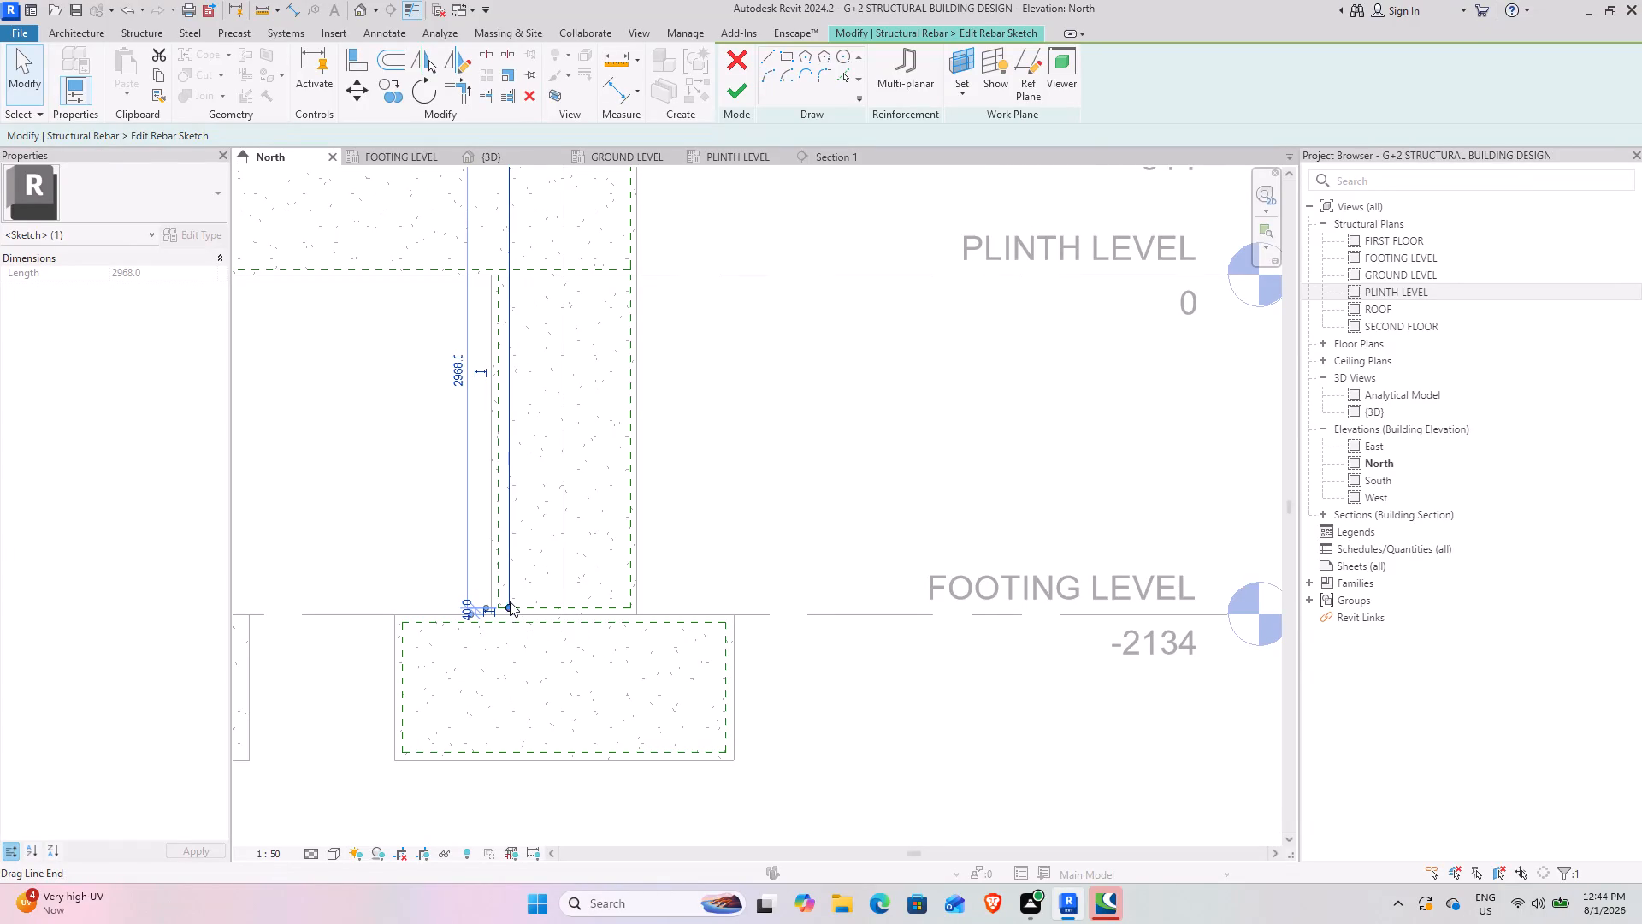
{"action": "left_click_drag", "start_coordinate": [507, 601], "coordinate": [512, 756]}
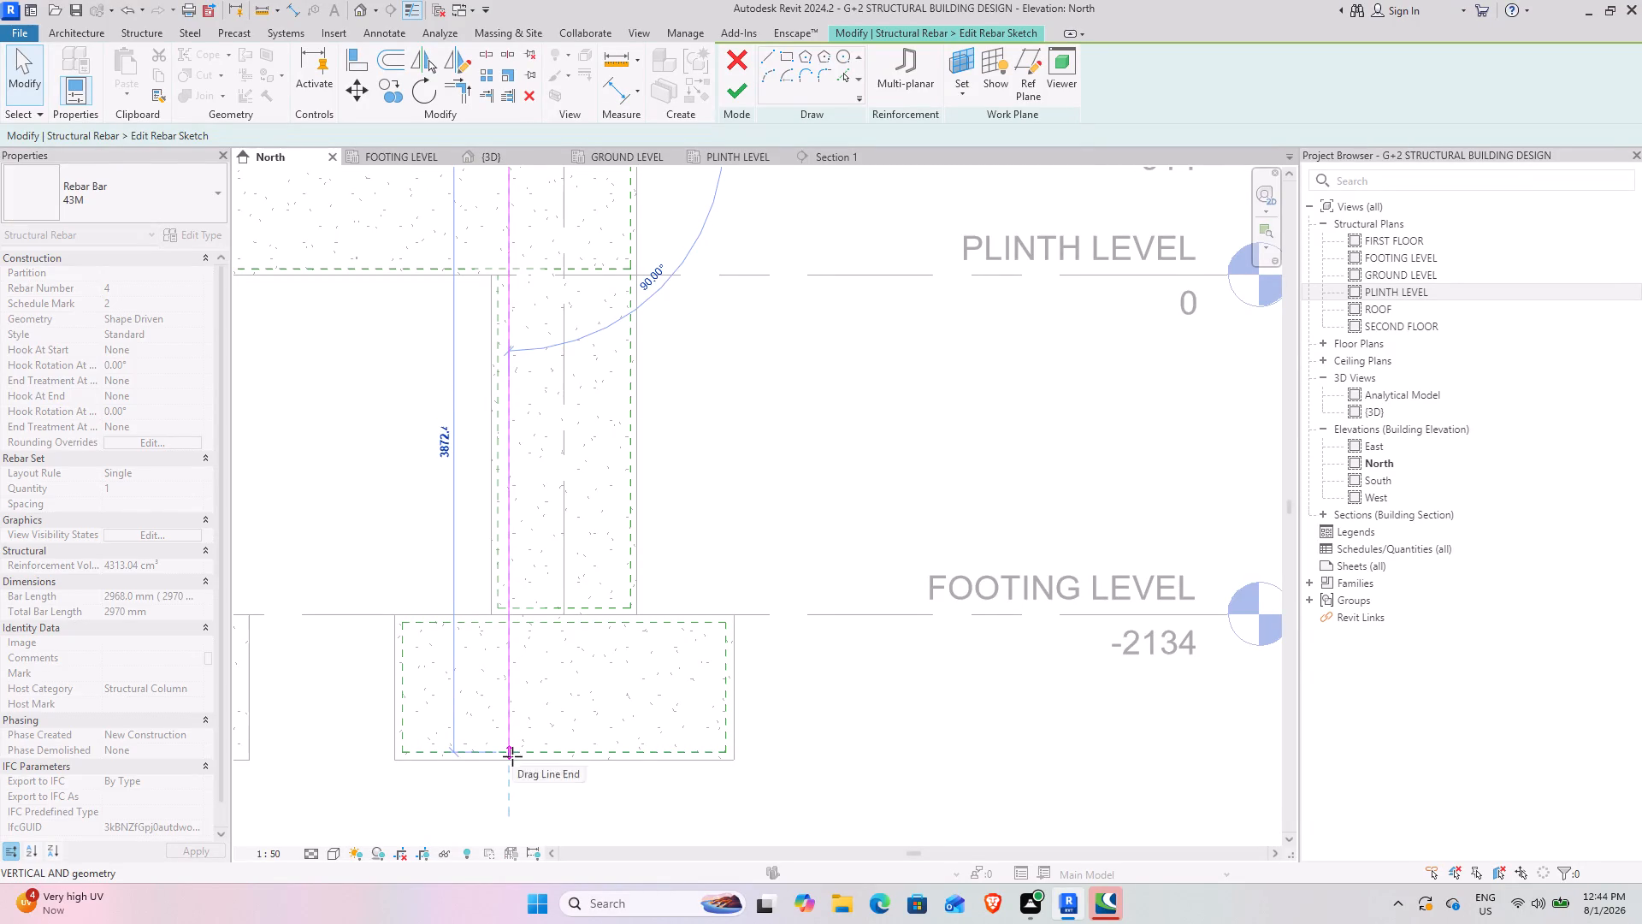
{"action": "left_click_drag", "start_coordinate": [512, 756], "coordinate": [495, 749]}
{"action": "left_click_drag", "start_coordinate": [495, 749], "coordinate": [495, 739]}
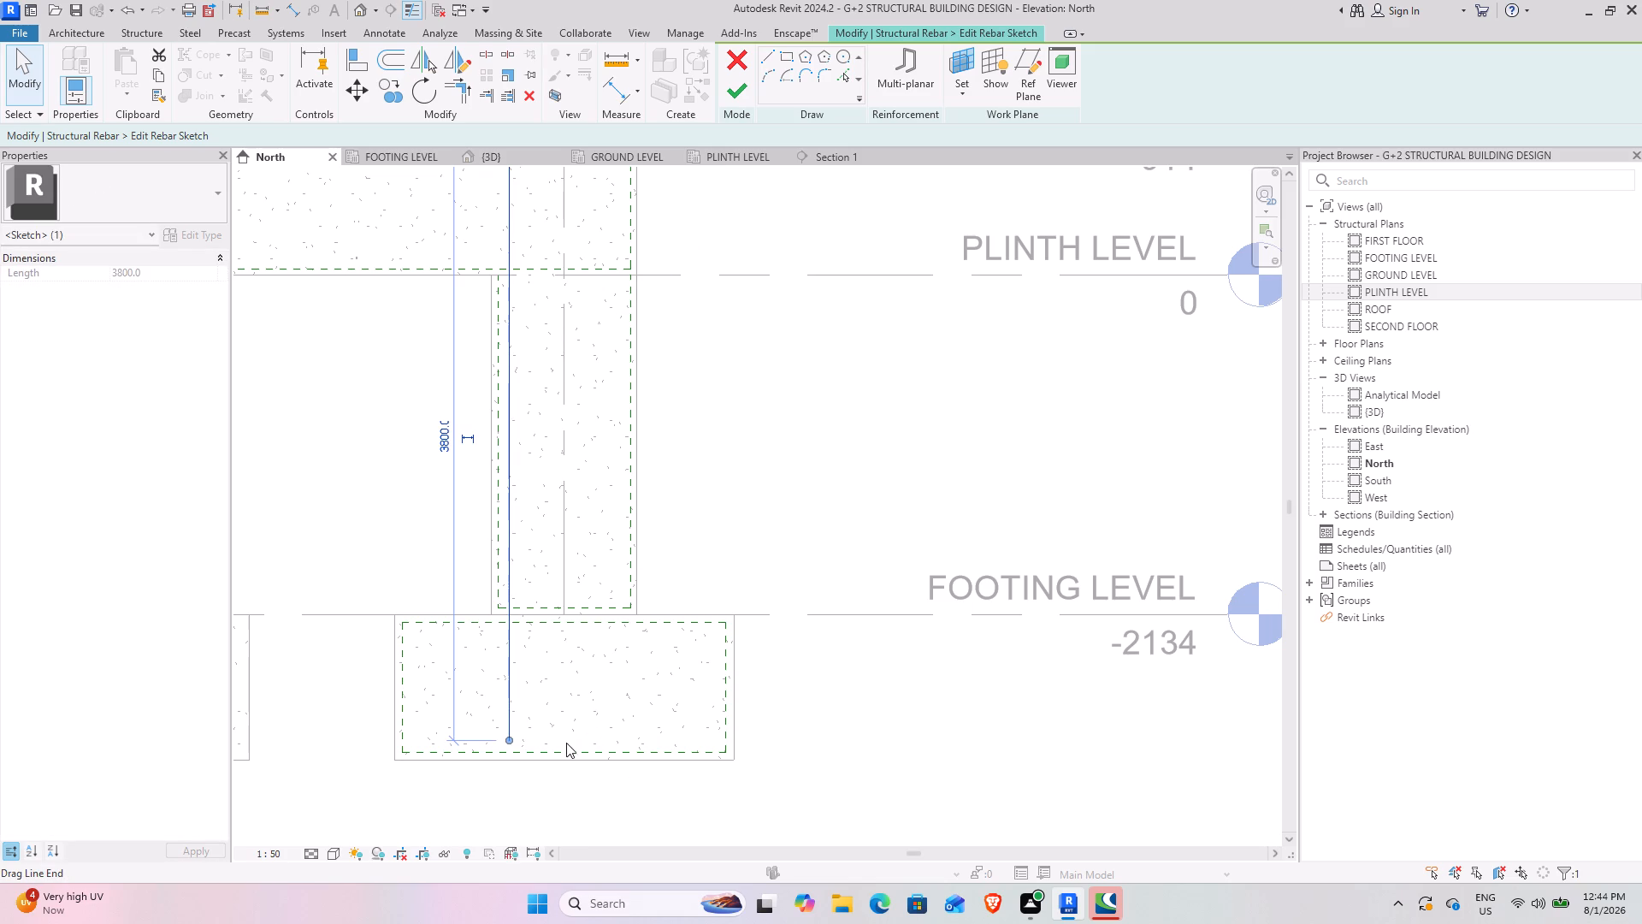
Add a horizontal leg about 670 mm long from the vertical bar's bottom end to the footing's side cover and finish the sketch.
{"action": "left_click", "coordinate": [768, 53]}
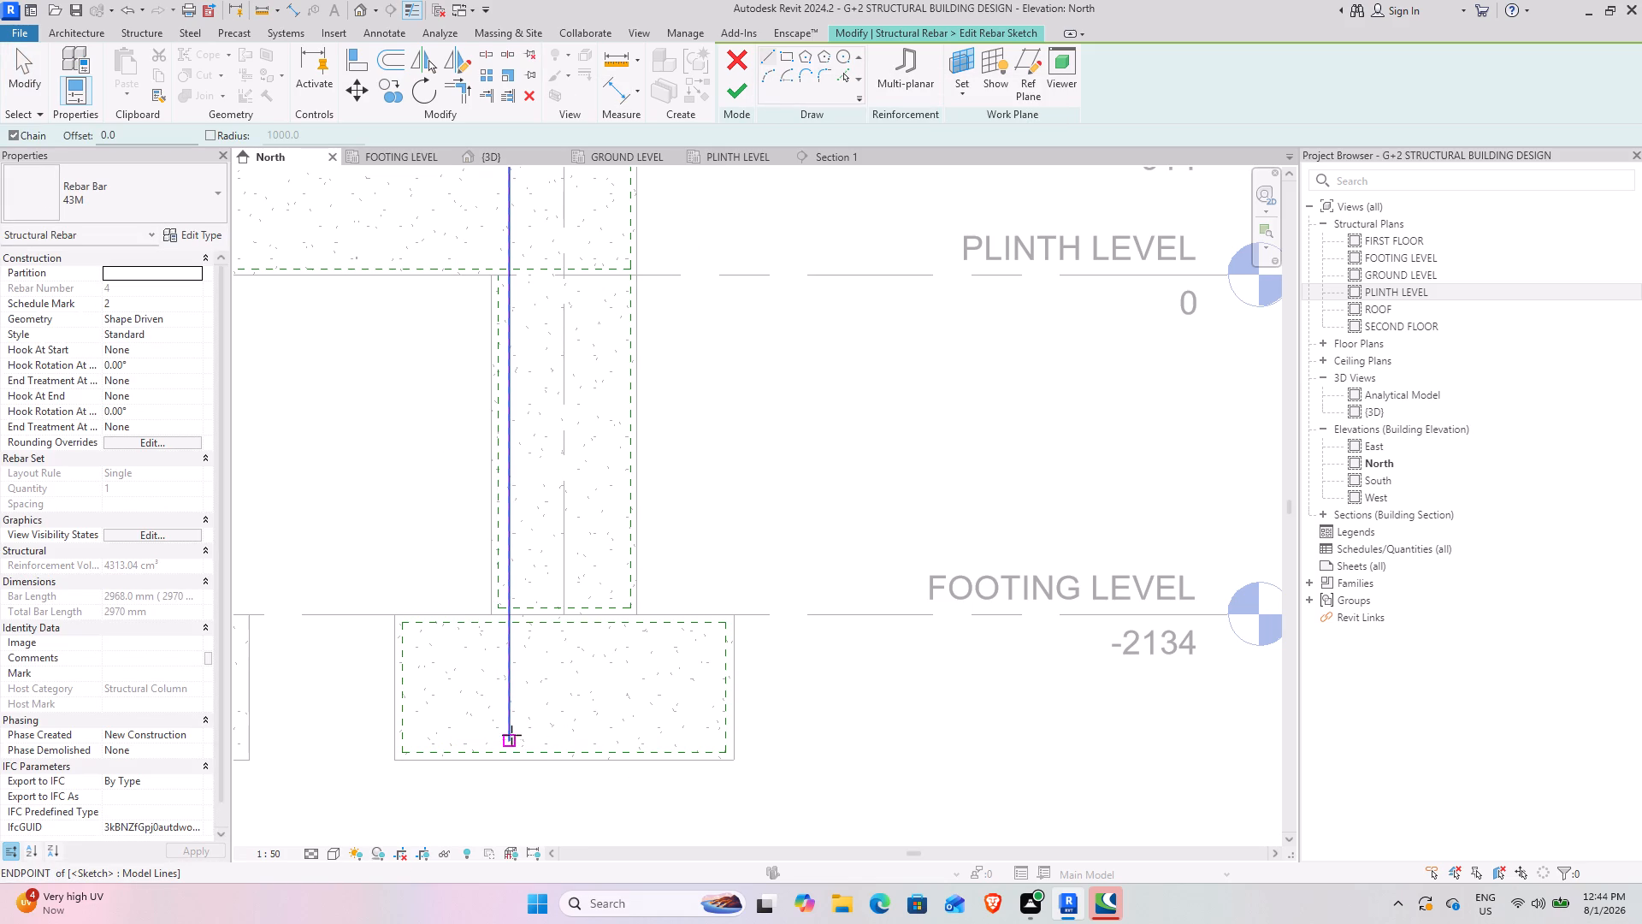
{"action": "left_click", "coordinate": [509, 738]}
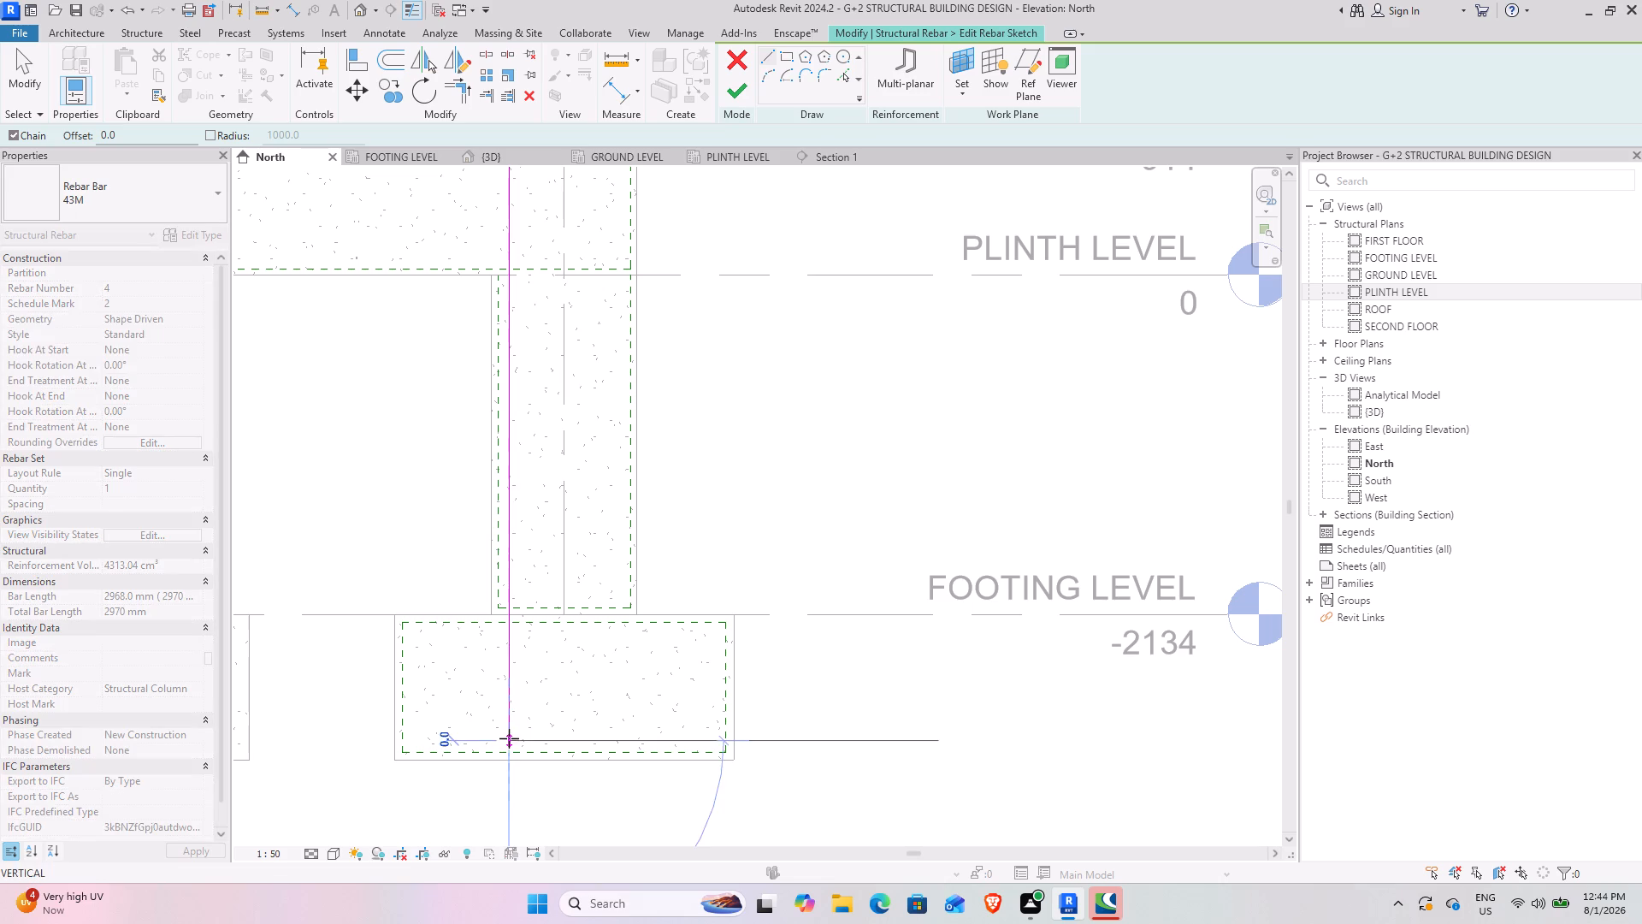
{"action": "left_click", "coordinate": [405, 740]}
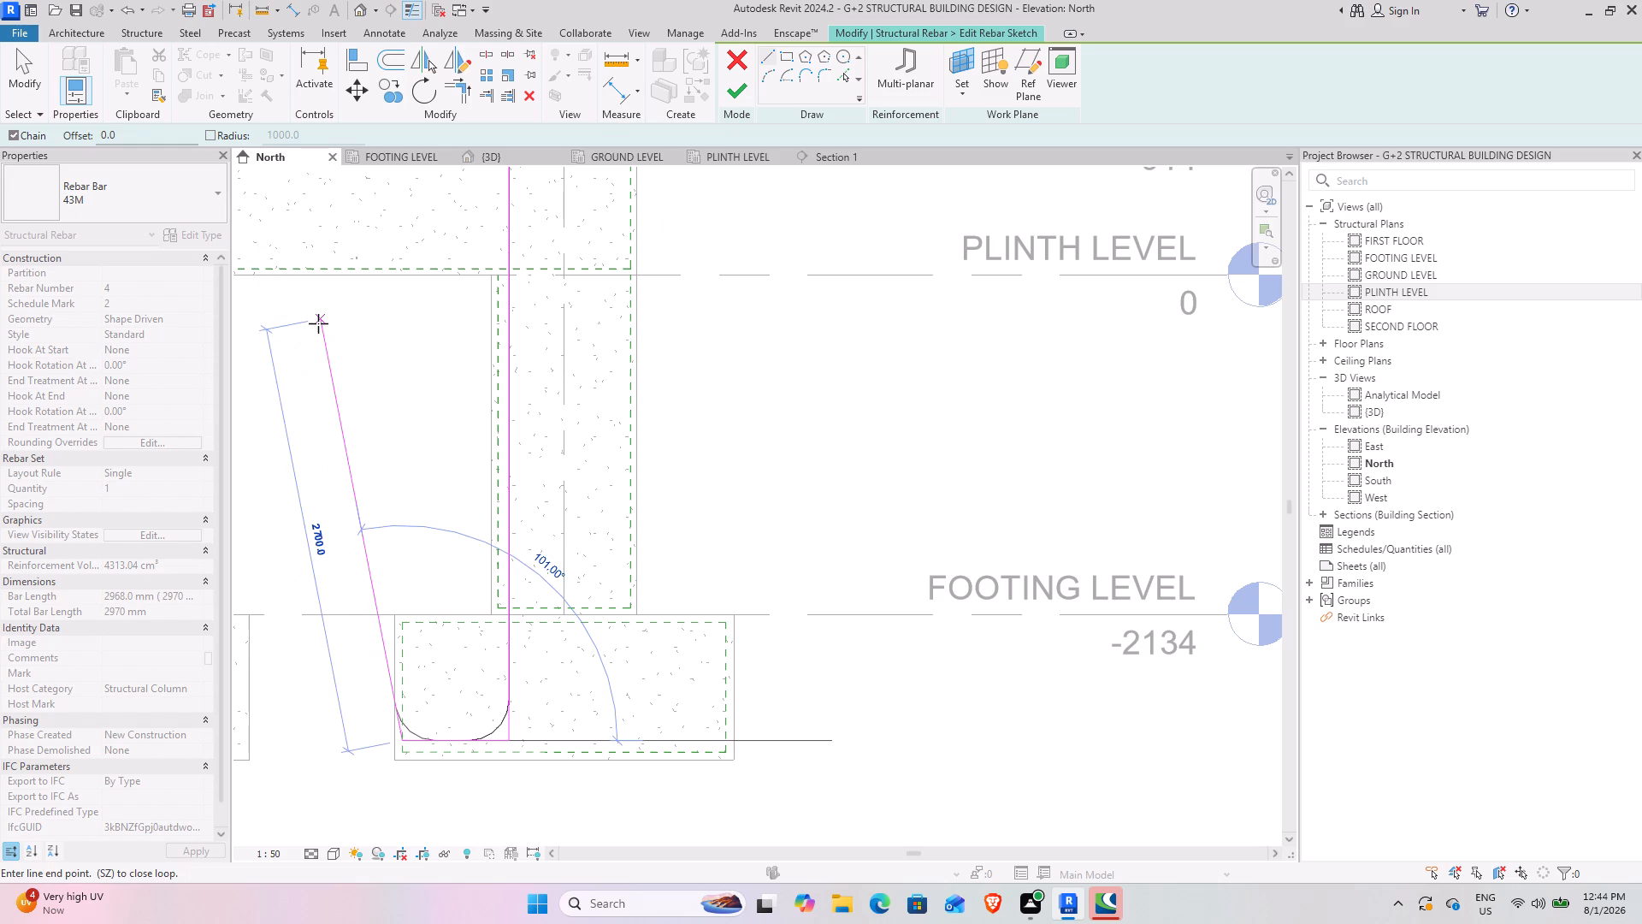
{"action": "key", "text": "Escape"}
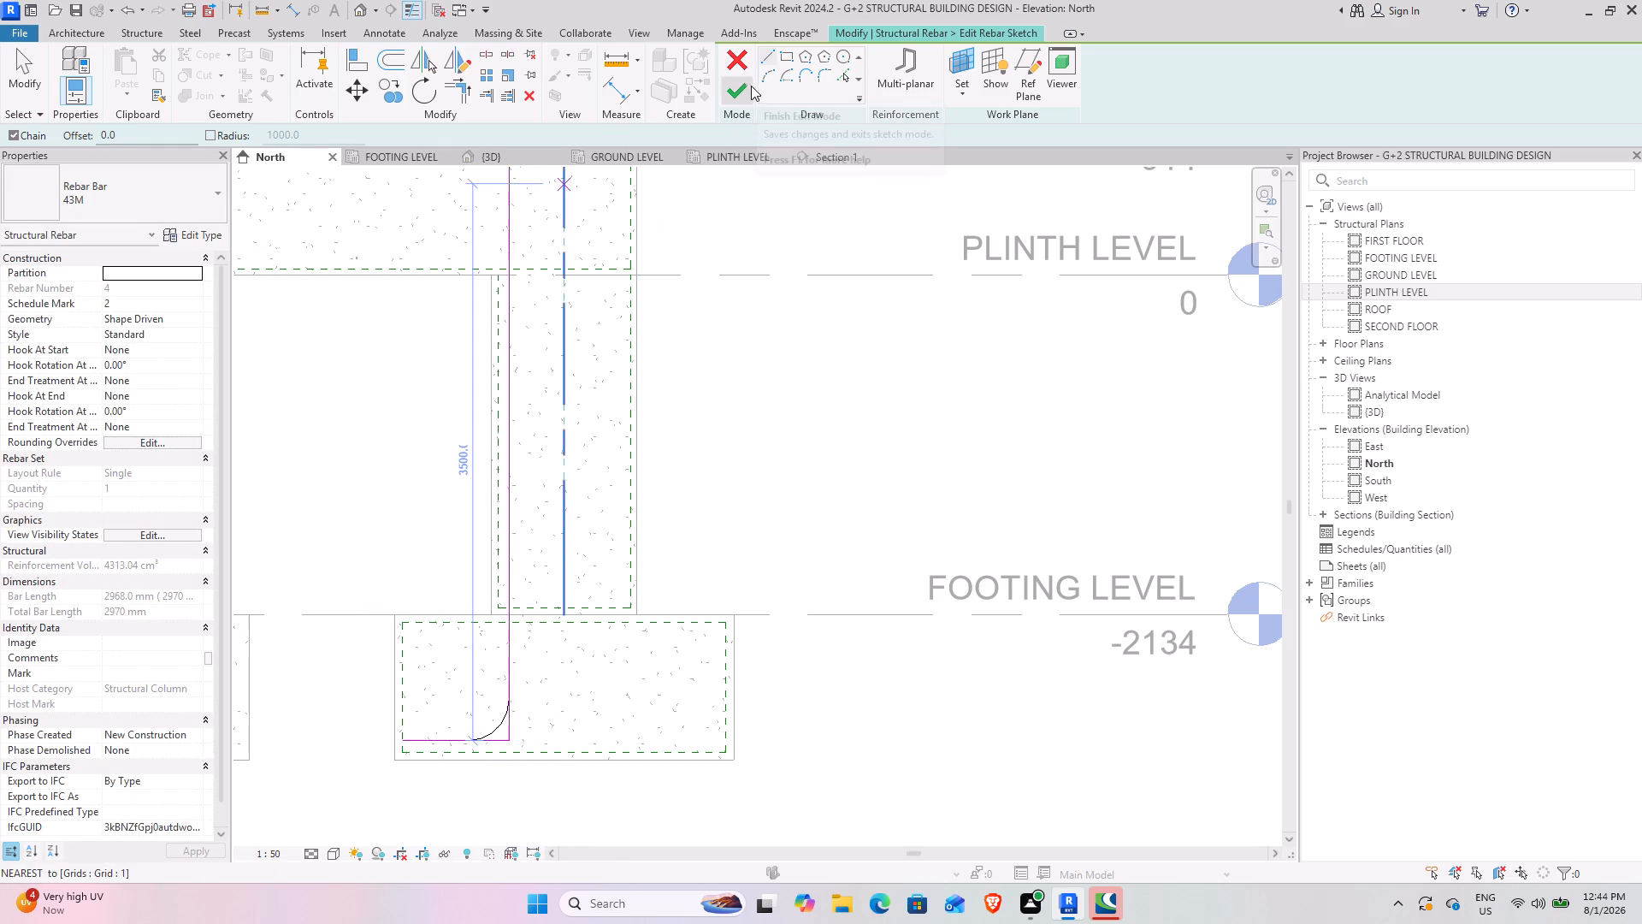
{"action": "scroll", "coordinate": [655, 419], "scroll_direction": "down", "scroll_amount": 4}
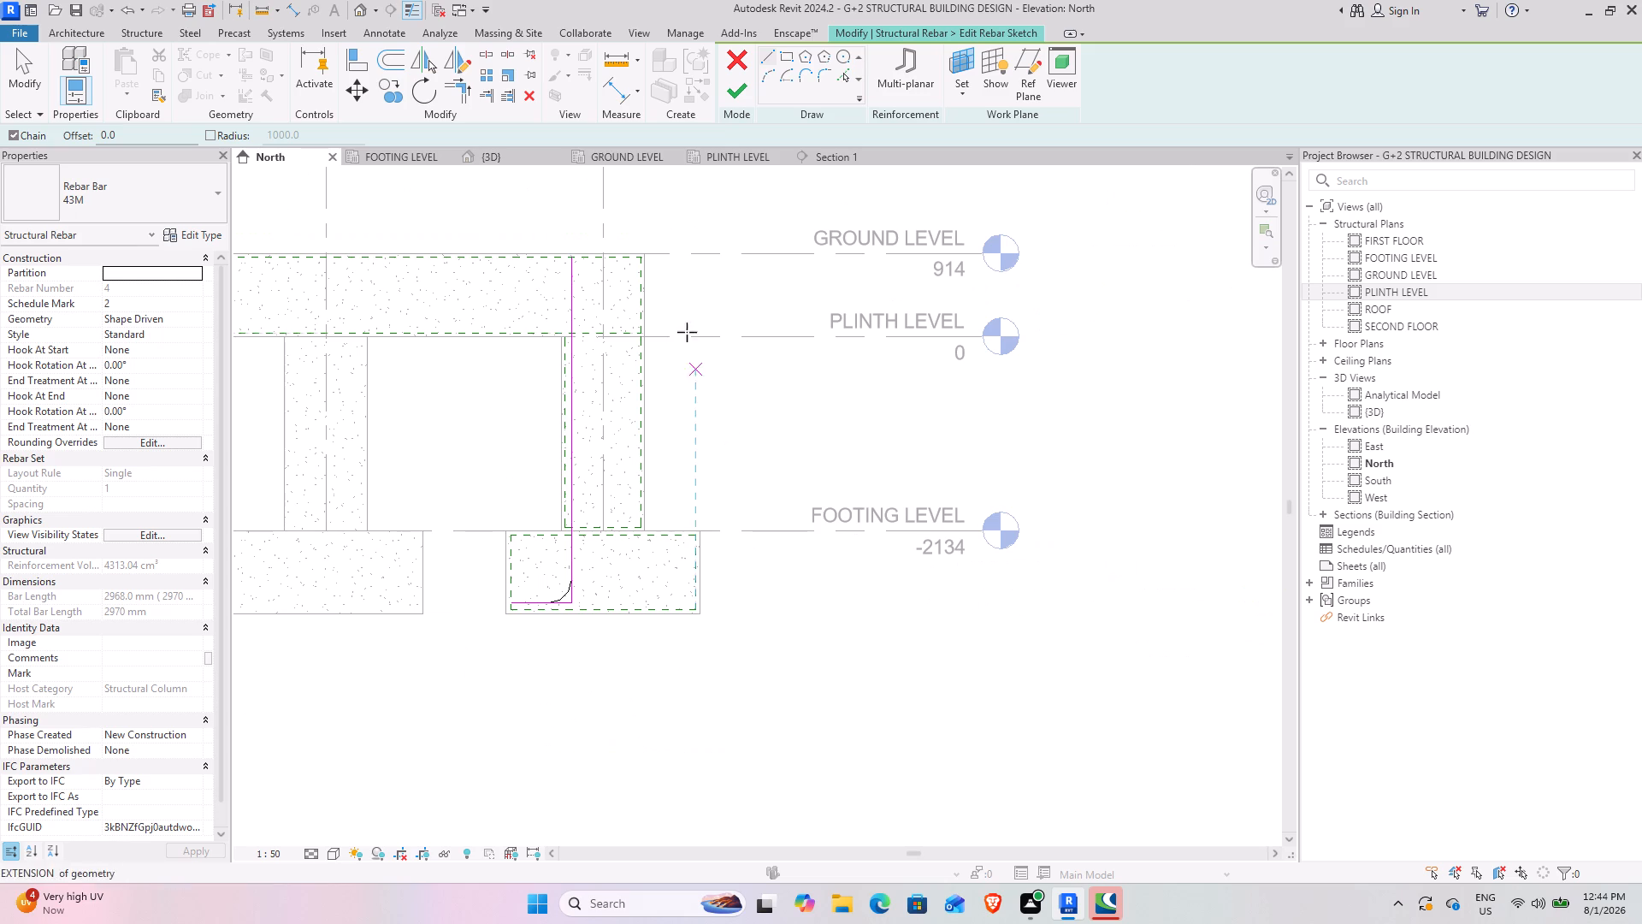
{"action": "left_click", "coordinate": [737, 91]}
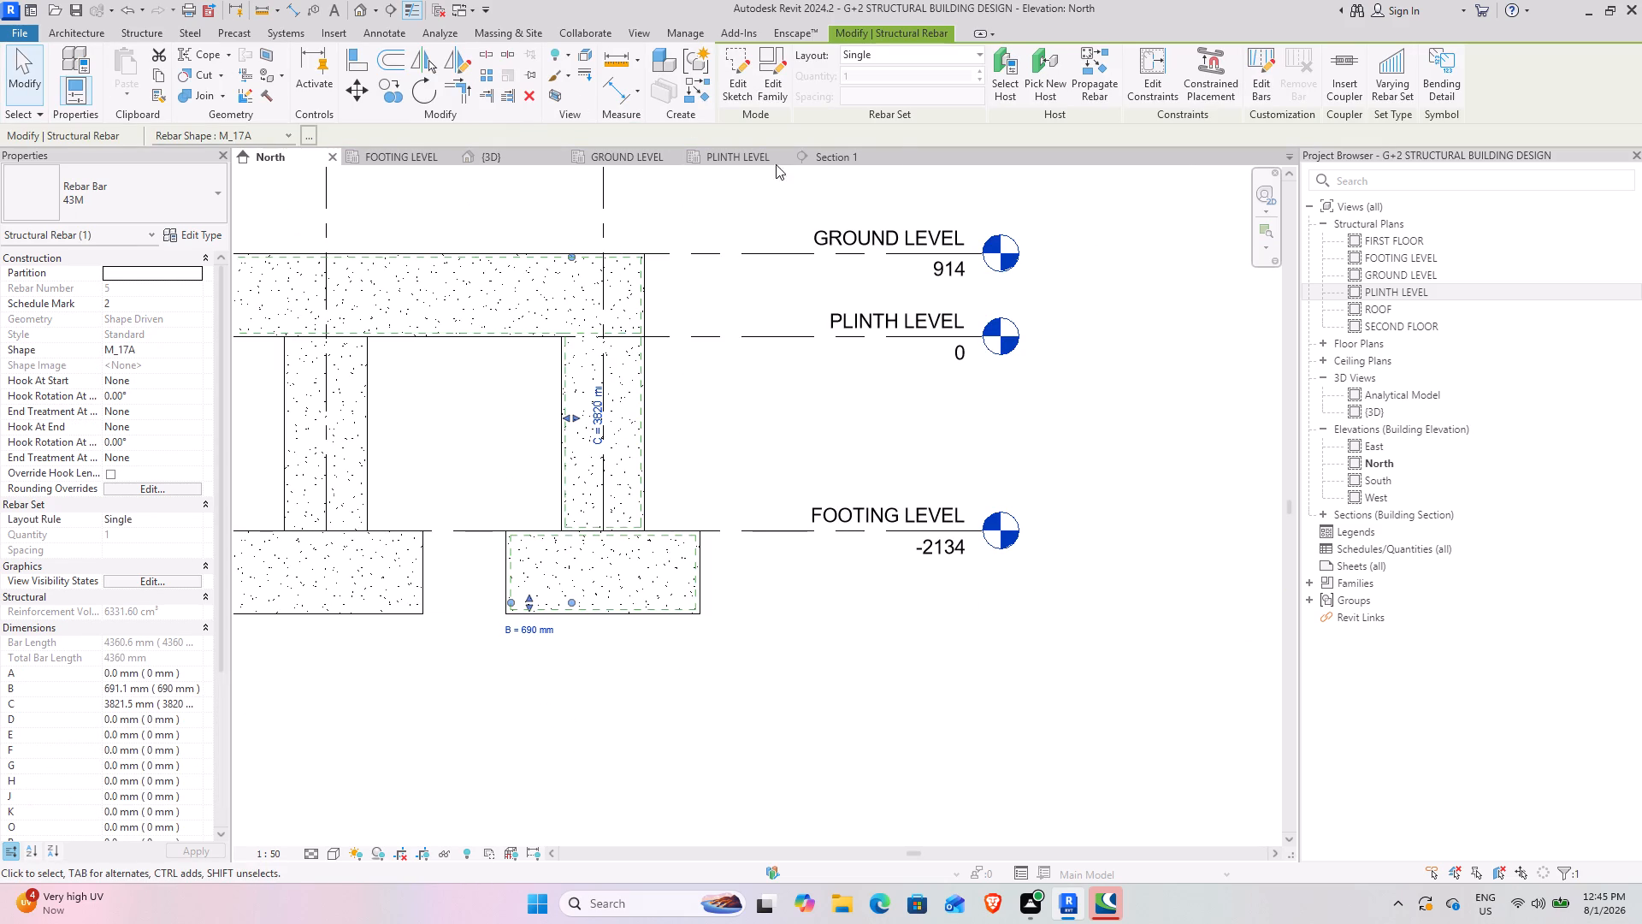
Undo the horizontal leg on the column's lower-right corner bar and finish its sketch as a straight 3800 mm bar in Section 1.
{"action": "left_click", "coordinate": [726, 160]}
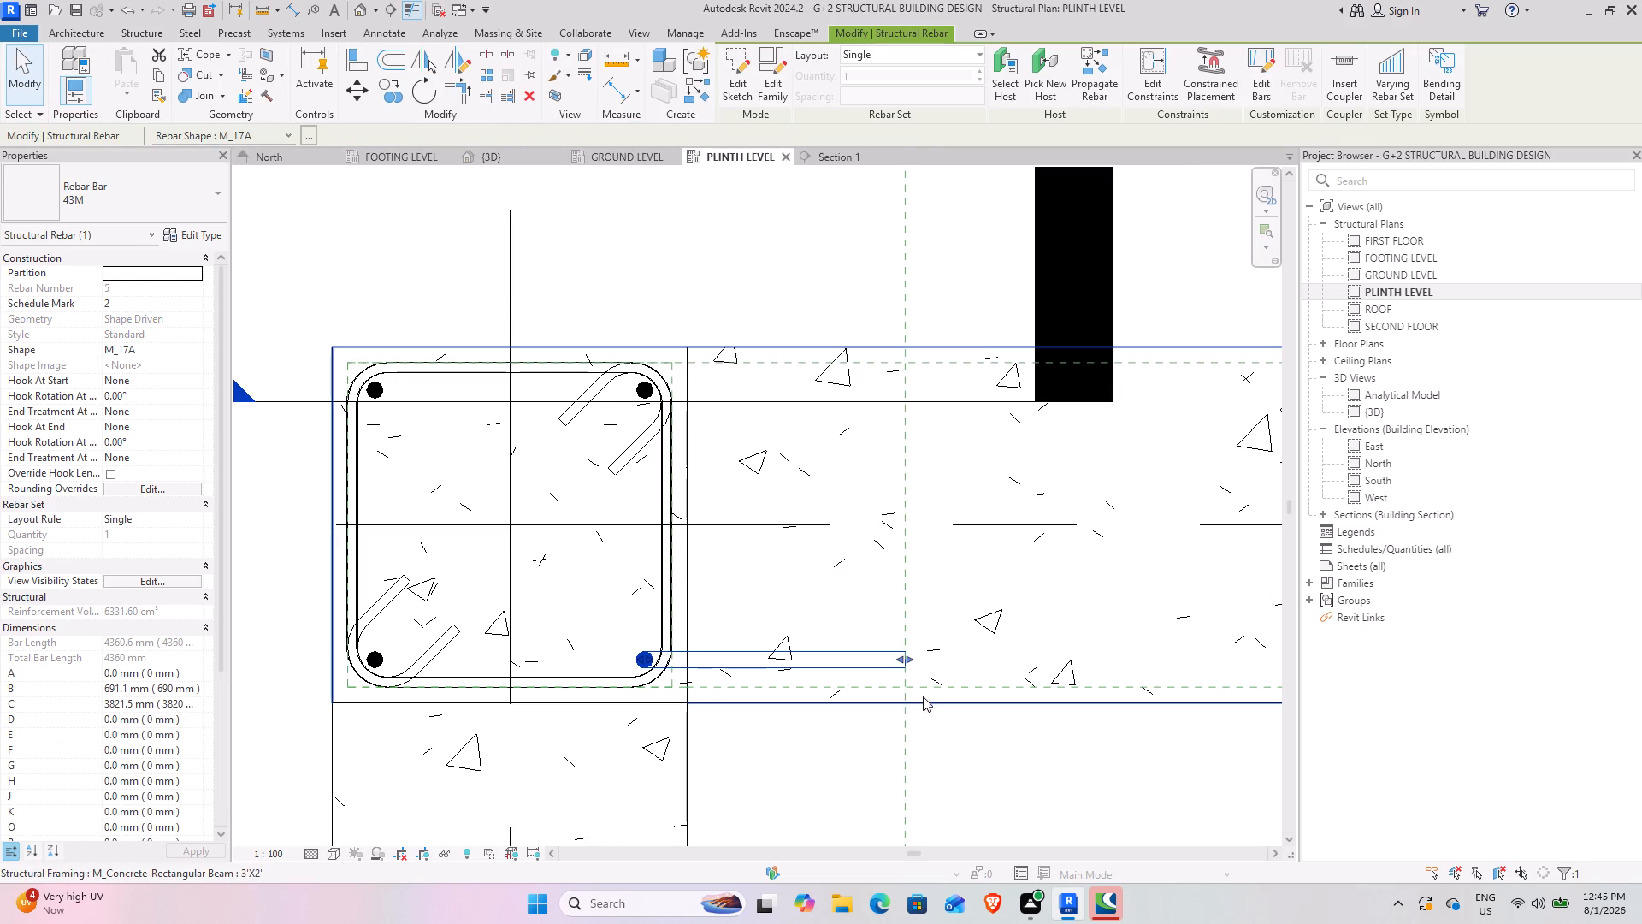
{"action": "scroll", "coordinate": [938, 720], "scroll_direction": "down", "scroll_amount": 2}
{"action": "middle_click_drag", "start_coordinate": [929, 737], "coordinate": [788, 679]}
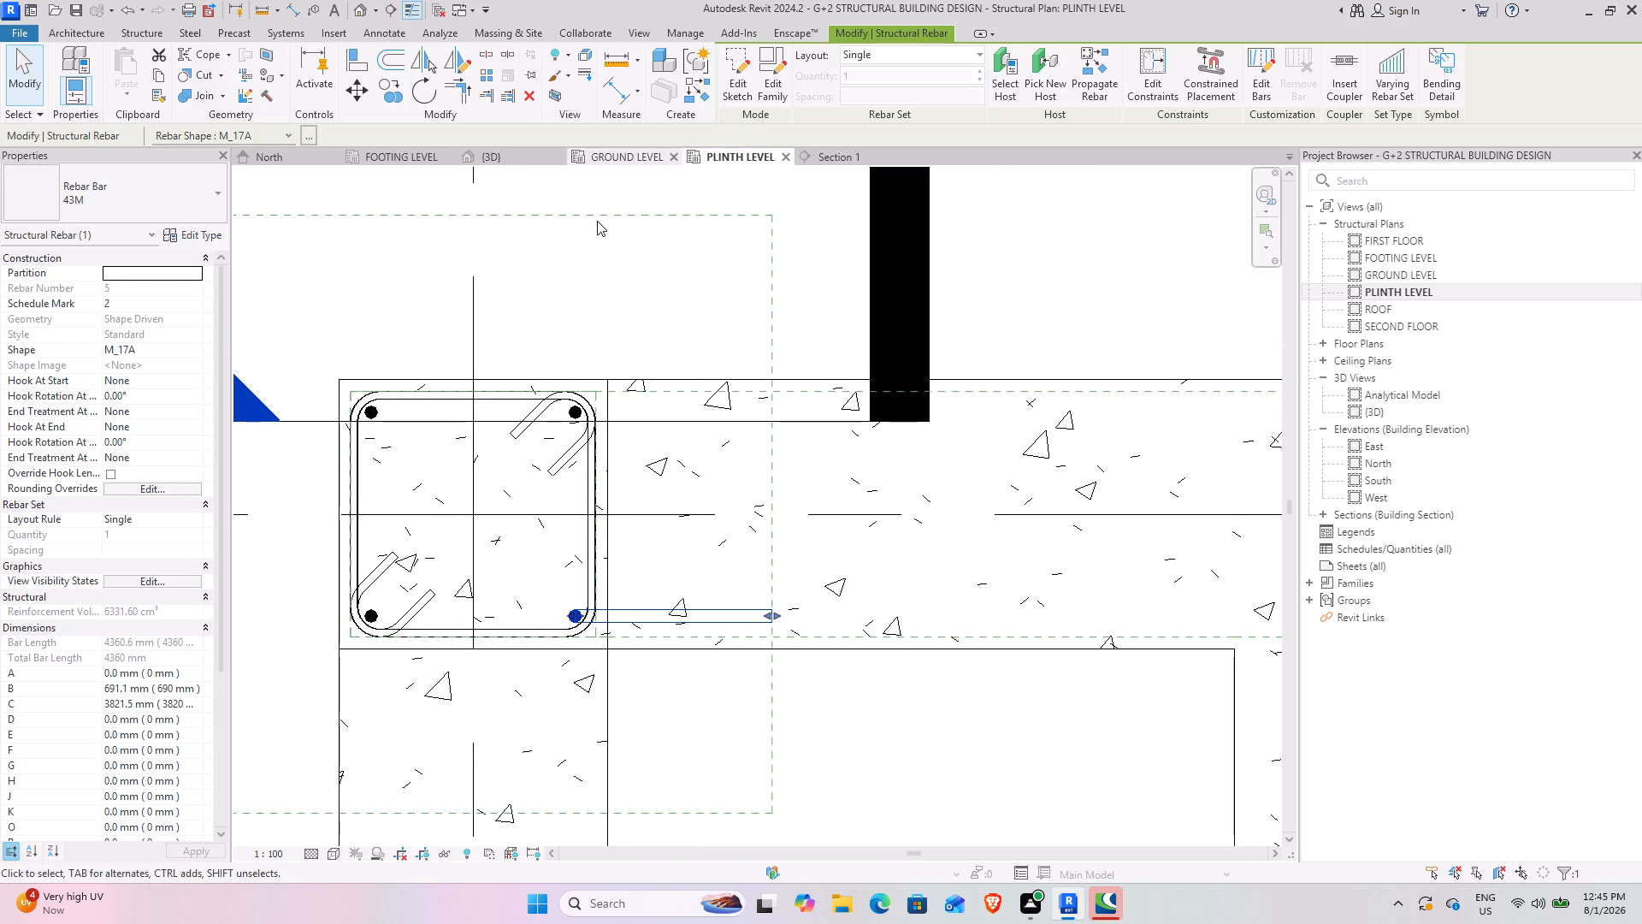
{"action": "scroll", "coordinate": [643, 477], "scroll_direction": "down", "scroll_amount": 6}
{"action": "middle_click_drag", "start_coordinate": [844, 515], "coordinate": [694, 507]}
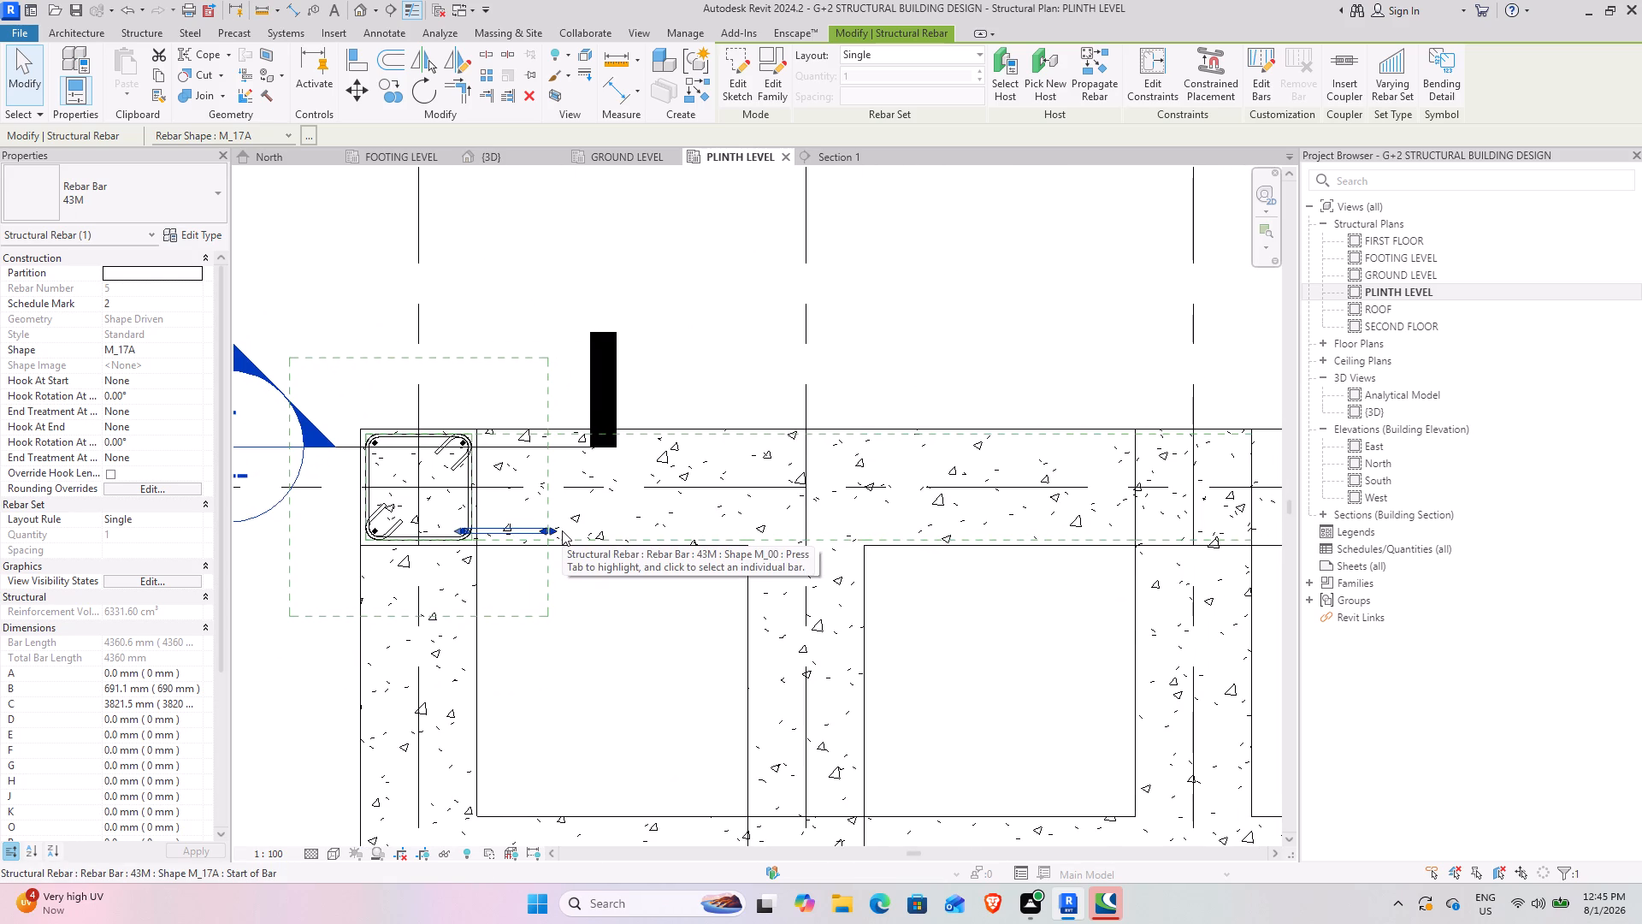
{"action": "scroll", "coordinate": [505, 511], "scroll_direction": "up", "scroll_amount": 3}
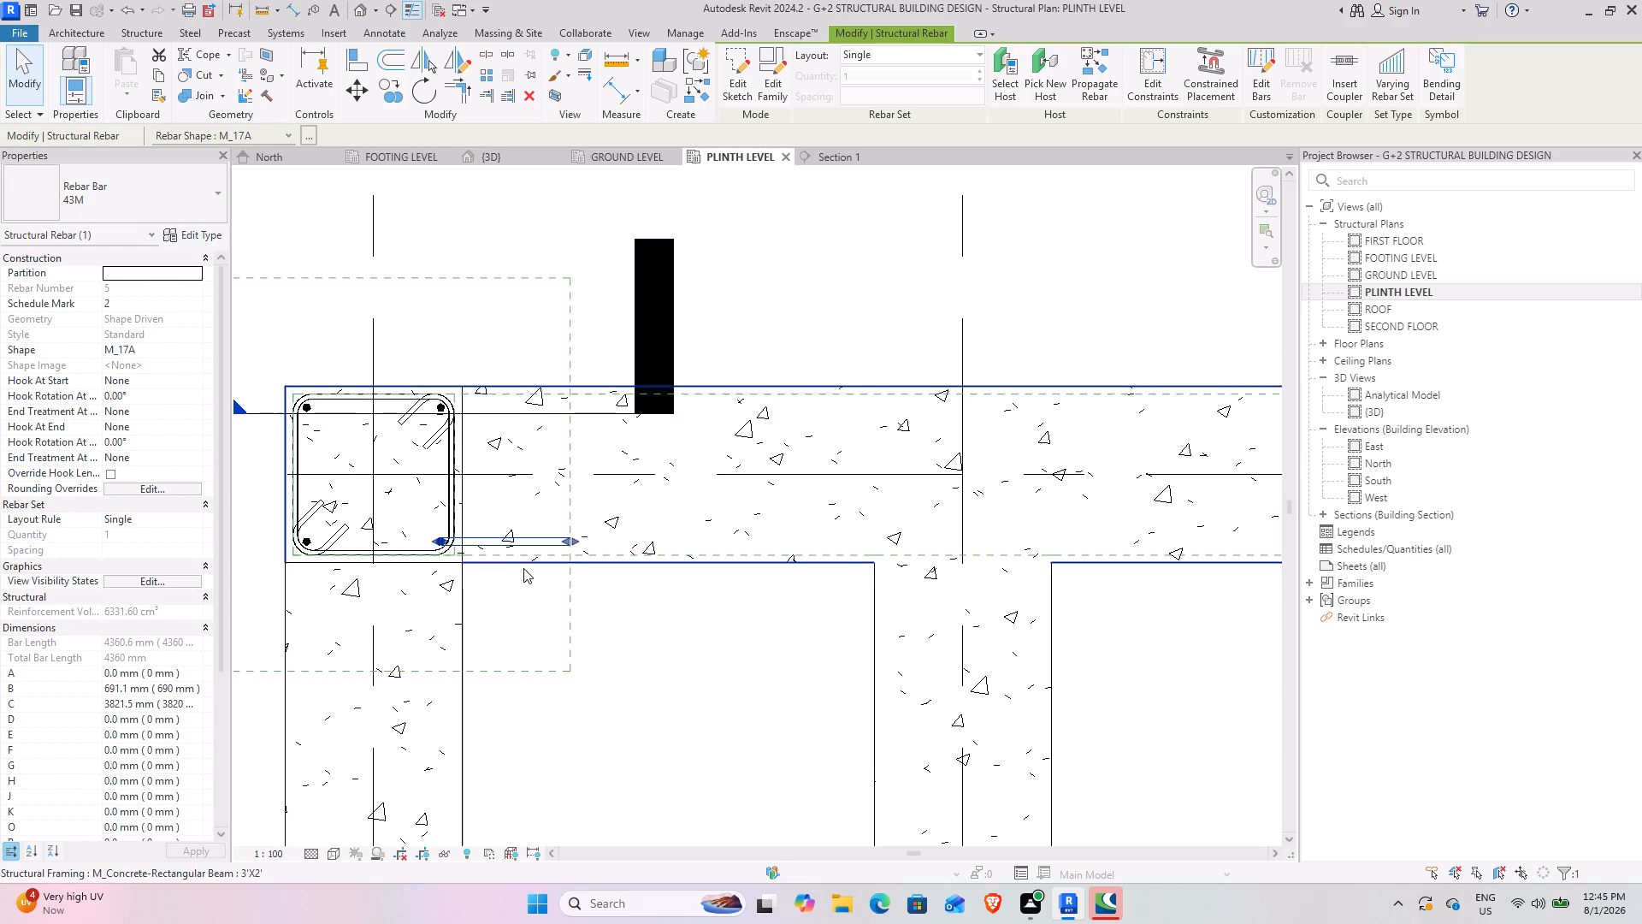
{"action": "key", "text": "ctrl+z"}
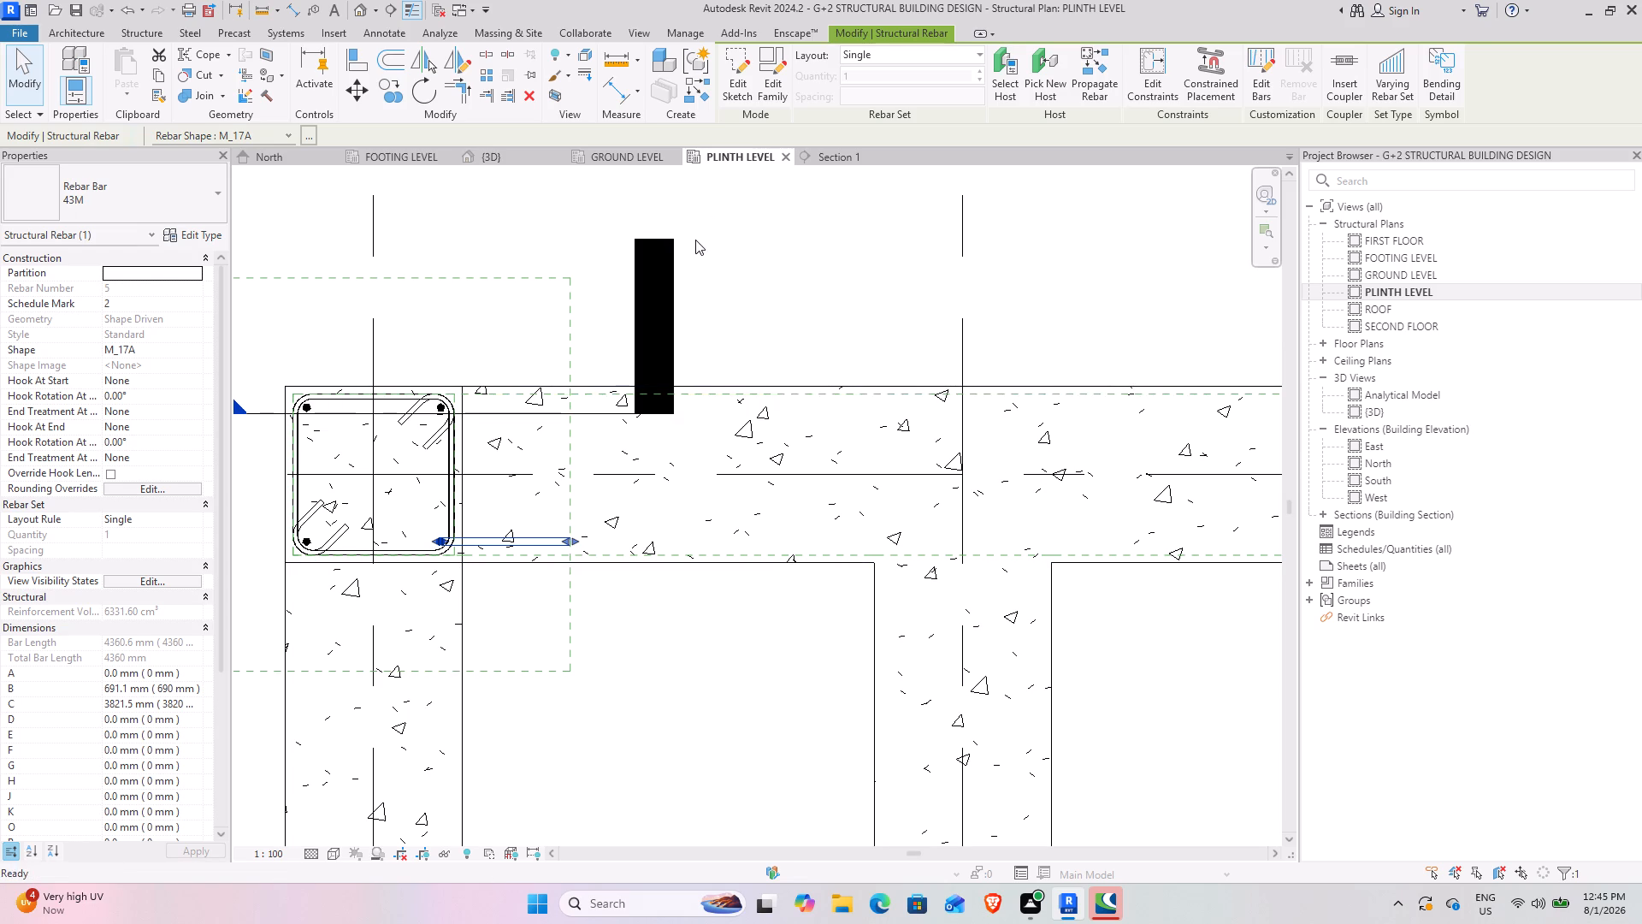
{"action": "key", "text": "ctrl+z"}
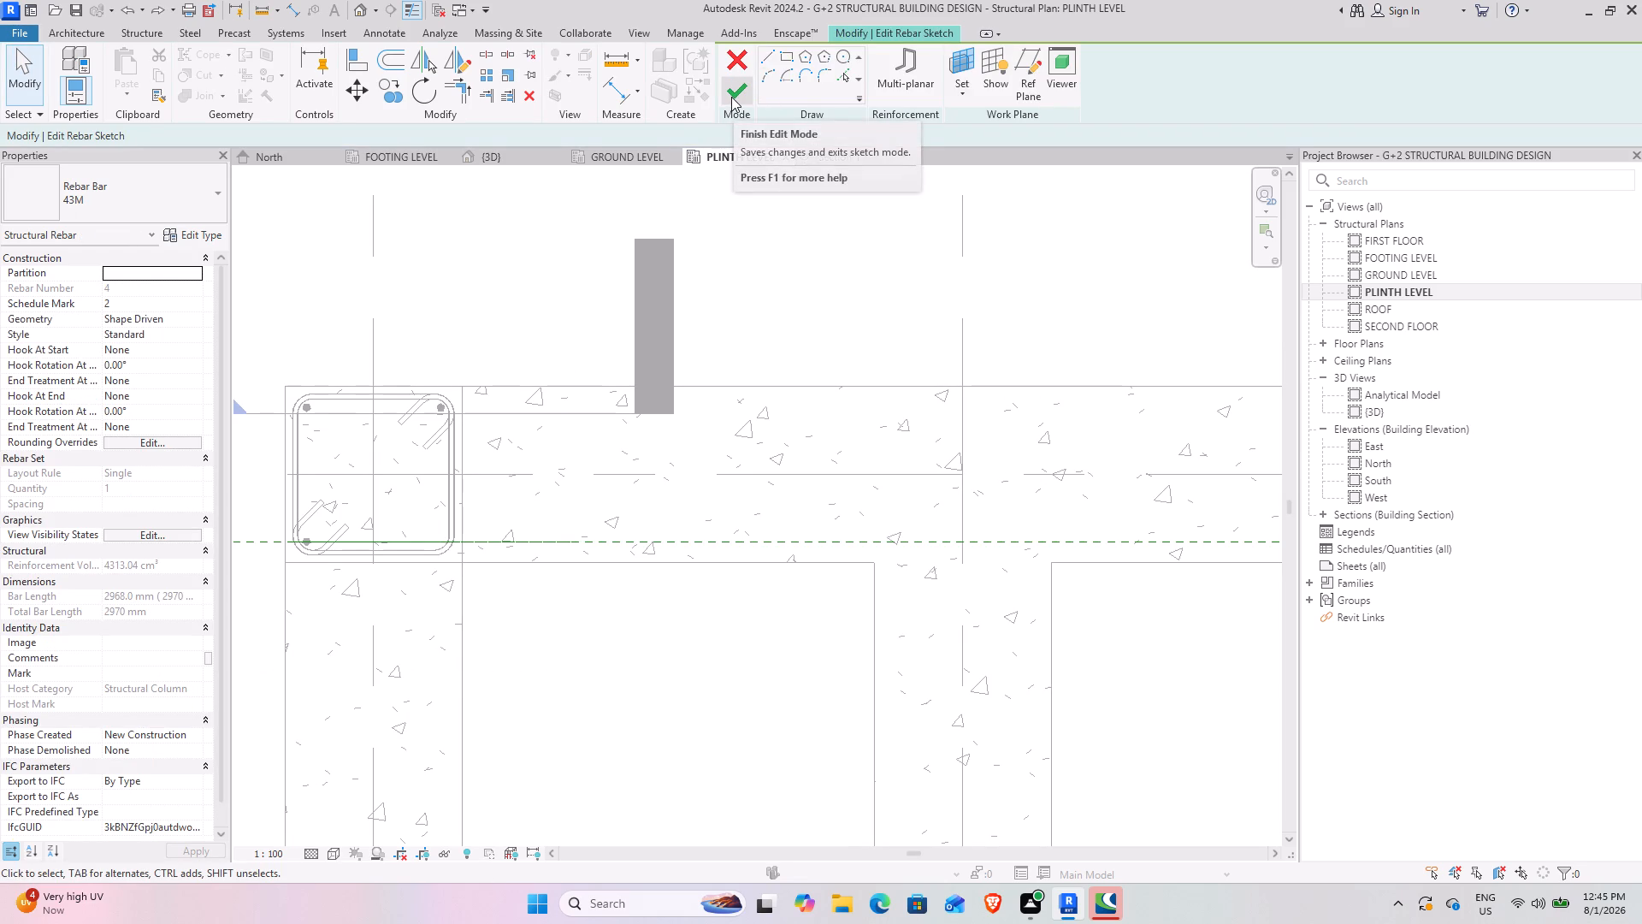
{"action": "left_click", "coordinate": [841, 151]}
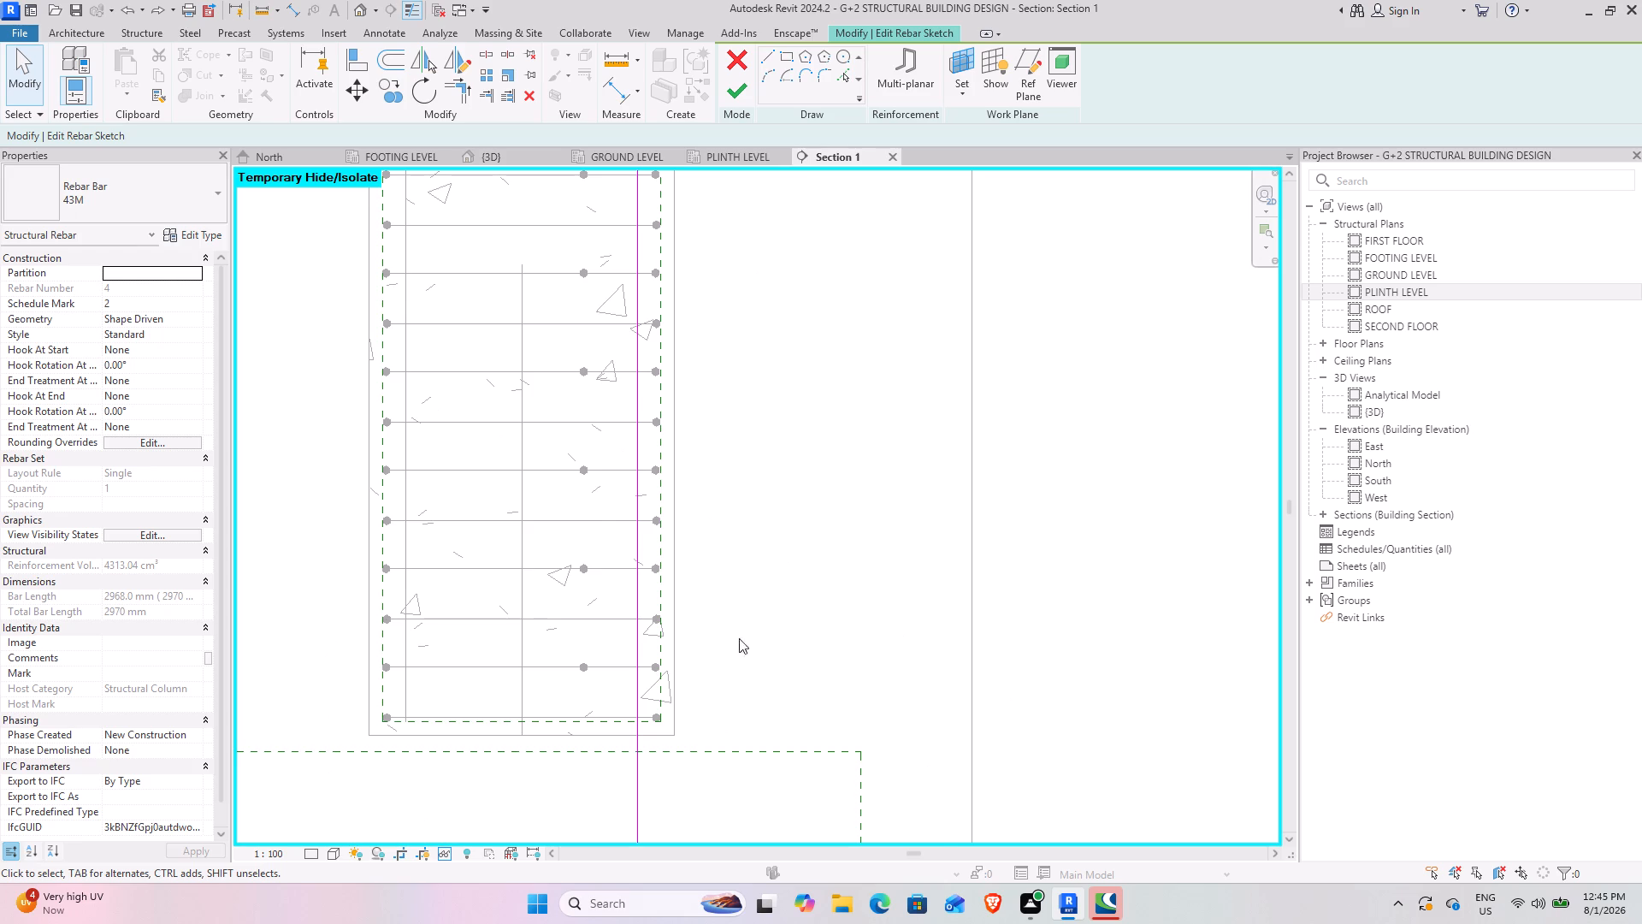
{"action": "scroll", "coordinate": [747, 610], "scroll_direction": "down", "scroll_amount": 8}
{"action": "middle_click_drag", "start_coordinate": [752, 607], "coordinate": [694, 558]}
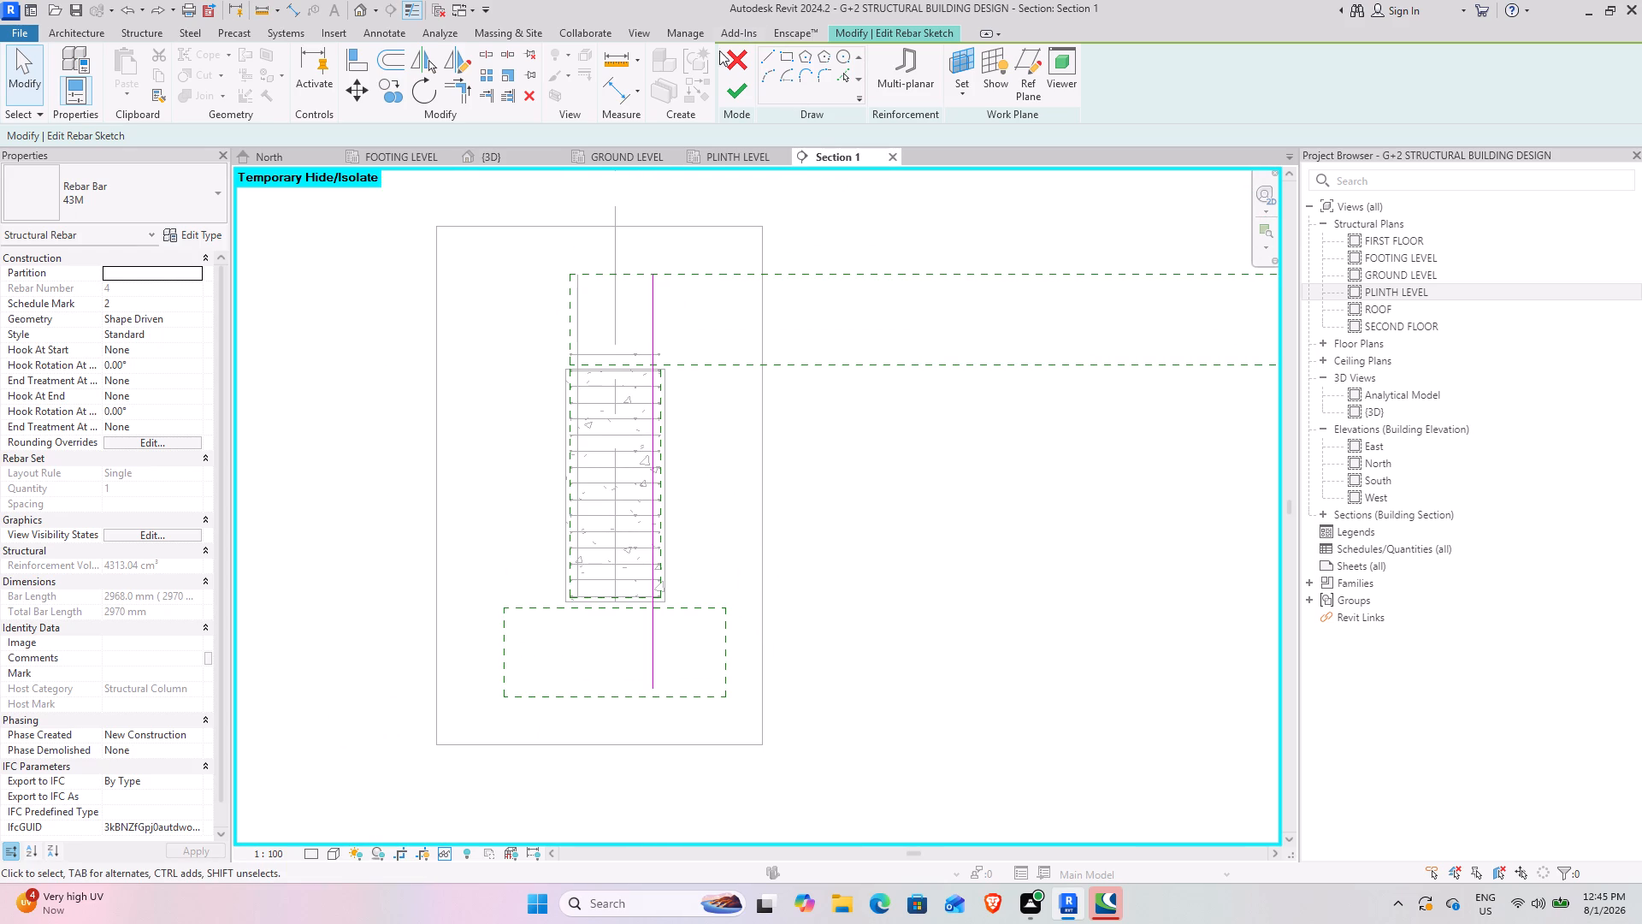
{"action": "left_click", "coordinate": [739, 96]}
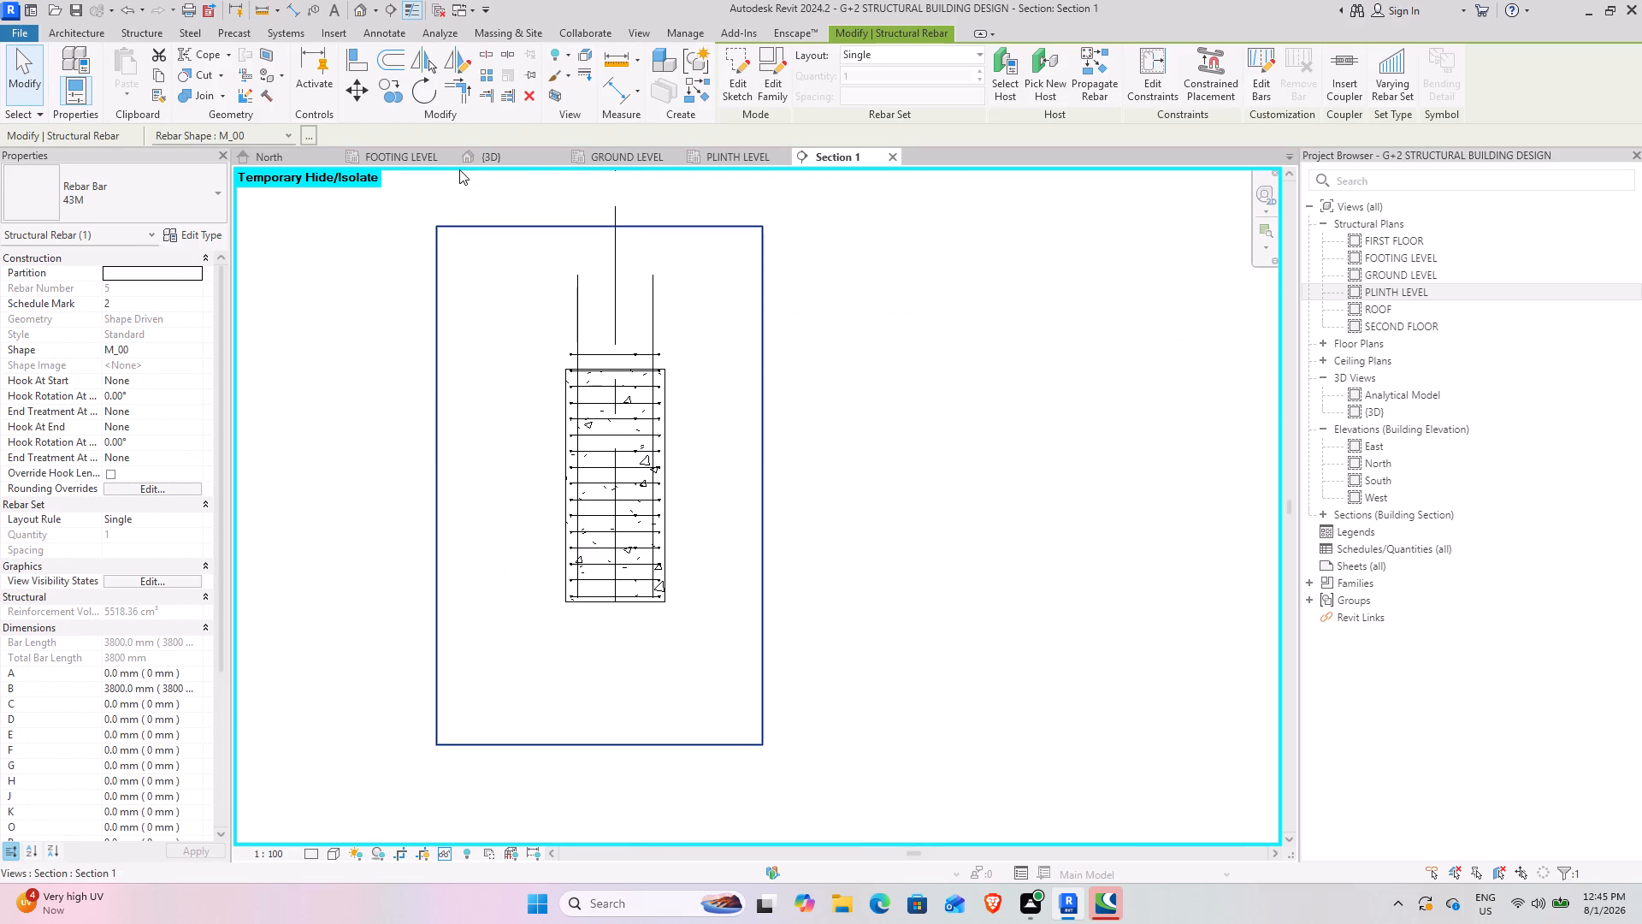
Examine the extended corner bar, the column stirrups and the footing reinforcement in the 3D view.
{"action": "left_click", "coordinate": [732, 152]}
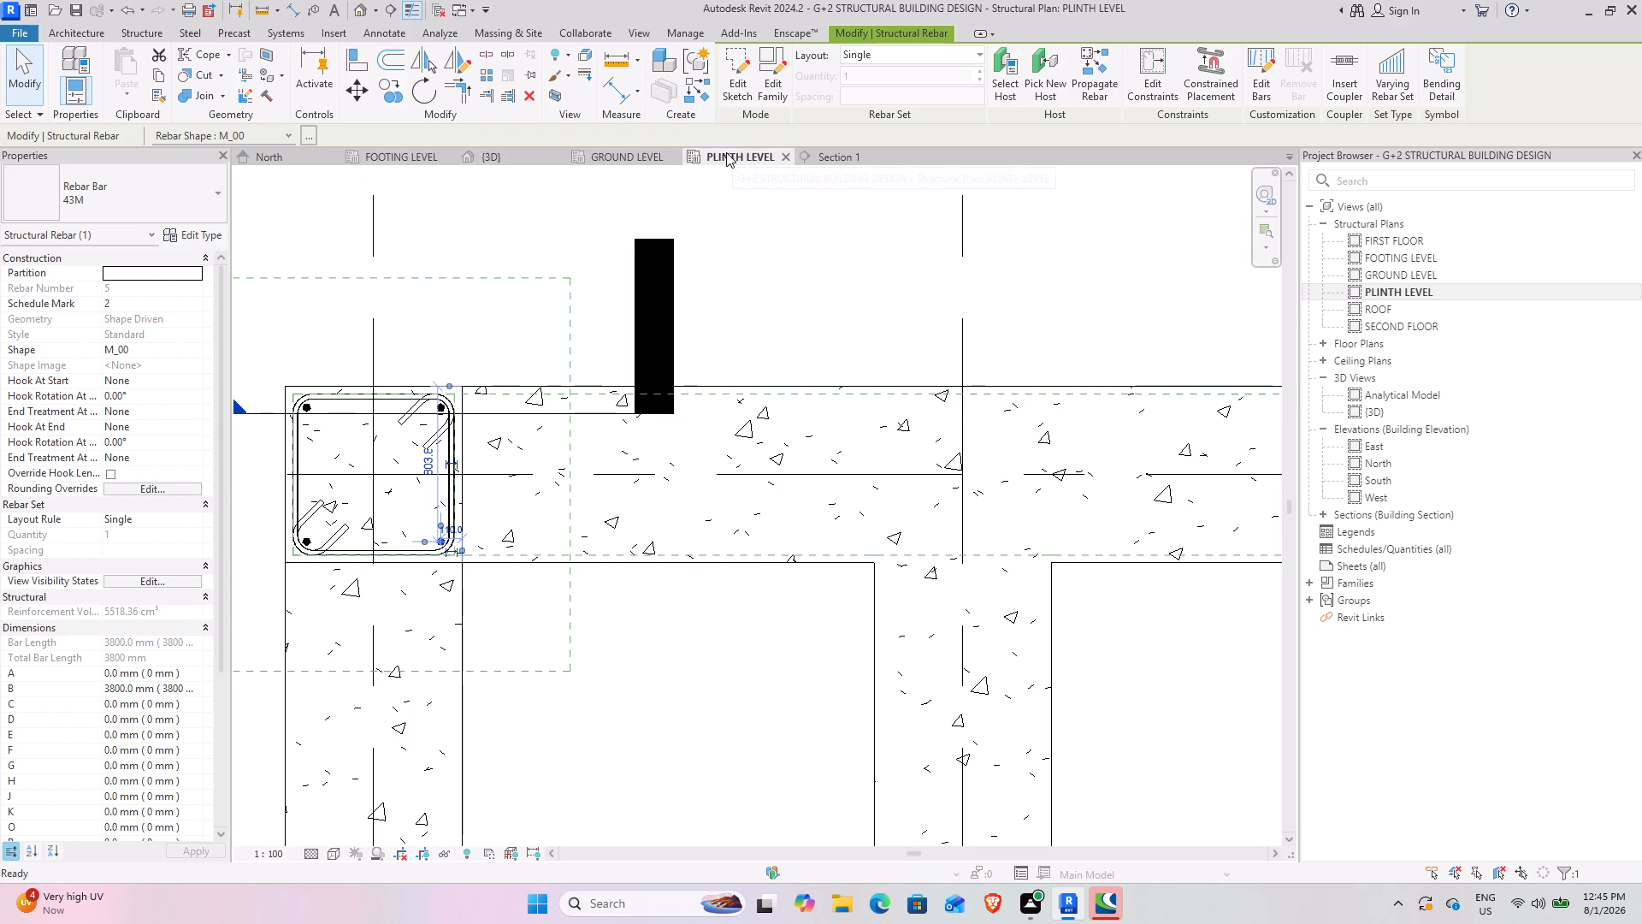
{"action": "left_click", "coordinate": [485, 153]}
{"action": "scroll", "coordinate": [757, 635], "scroll_direction": "down", "scroll_amount": 2}
{"action": "middle_click_drag", "start_coordinate": [707, 663], "coordinate": [589, 572], "text": "shift"}
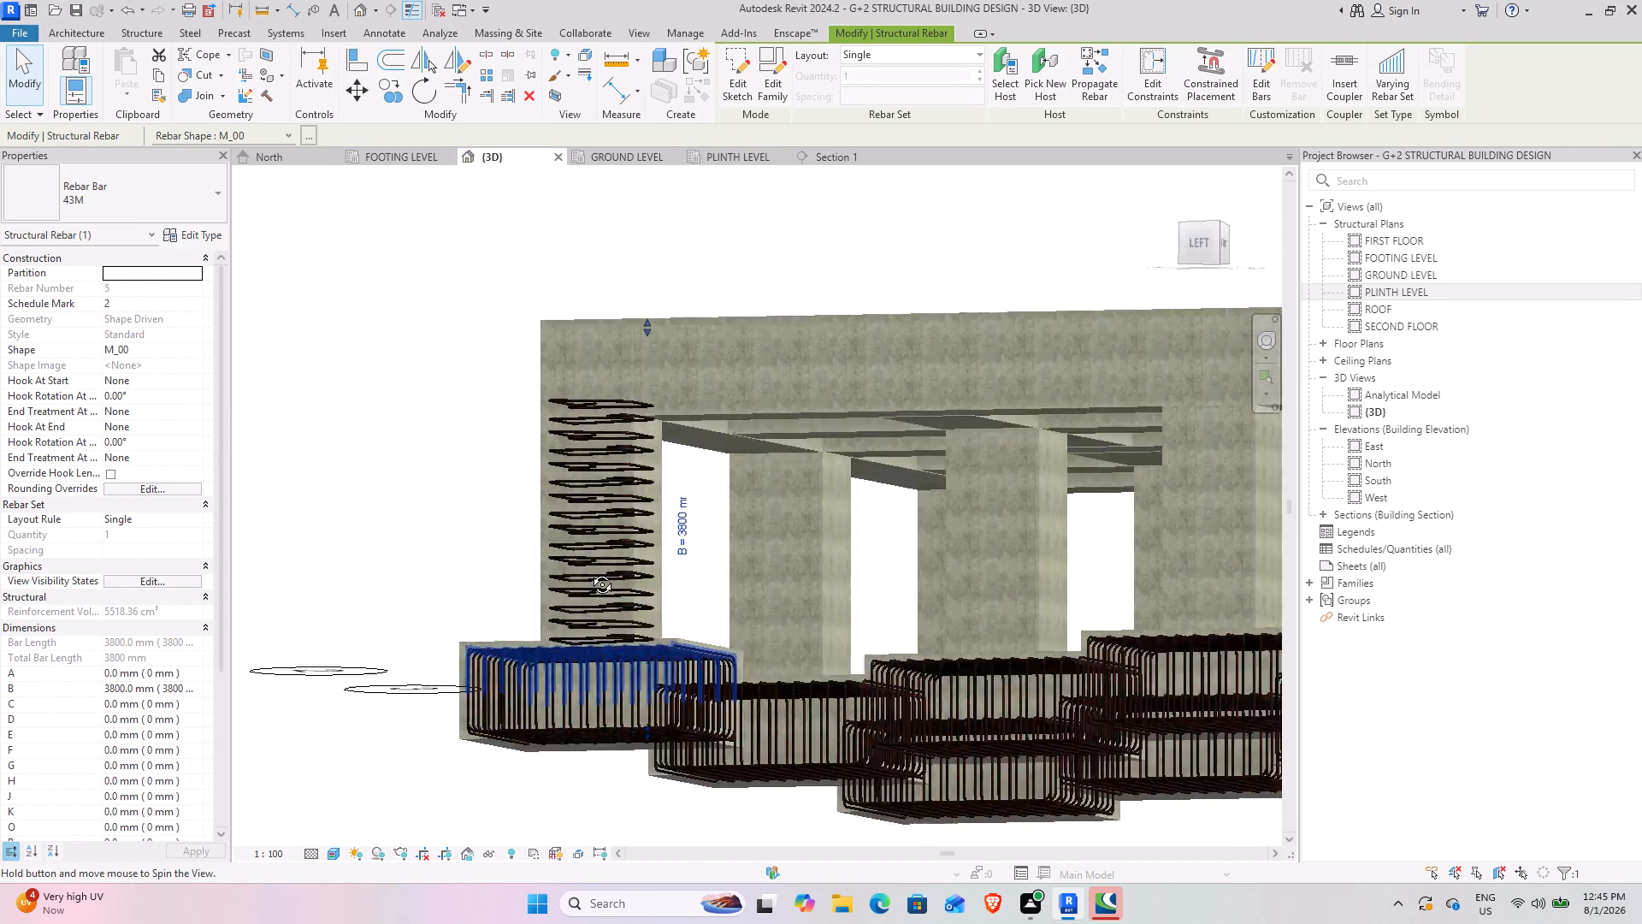
{"action": "middle_click_drag", "start_coordinate": [589, 572], "coordinate": [556, 643], "text": "shift"}
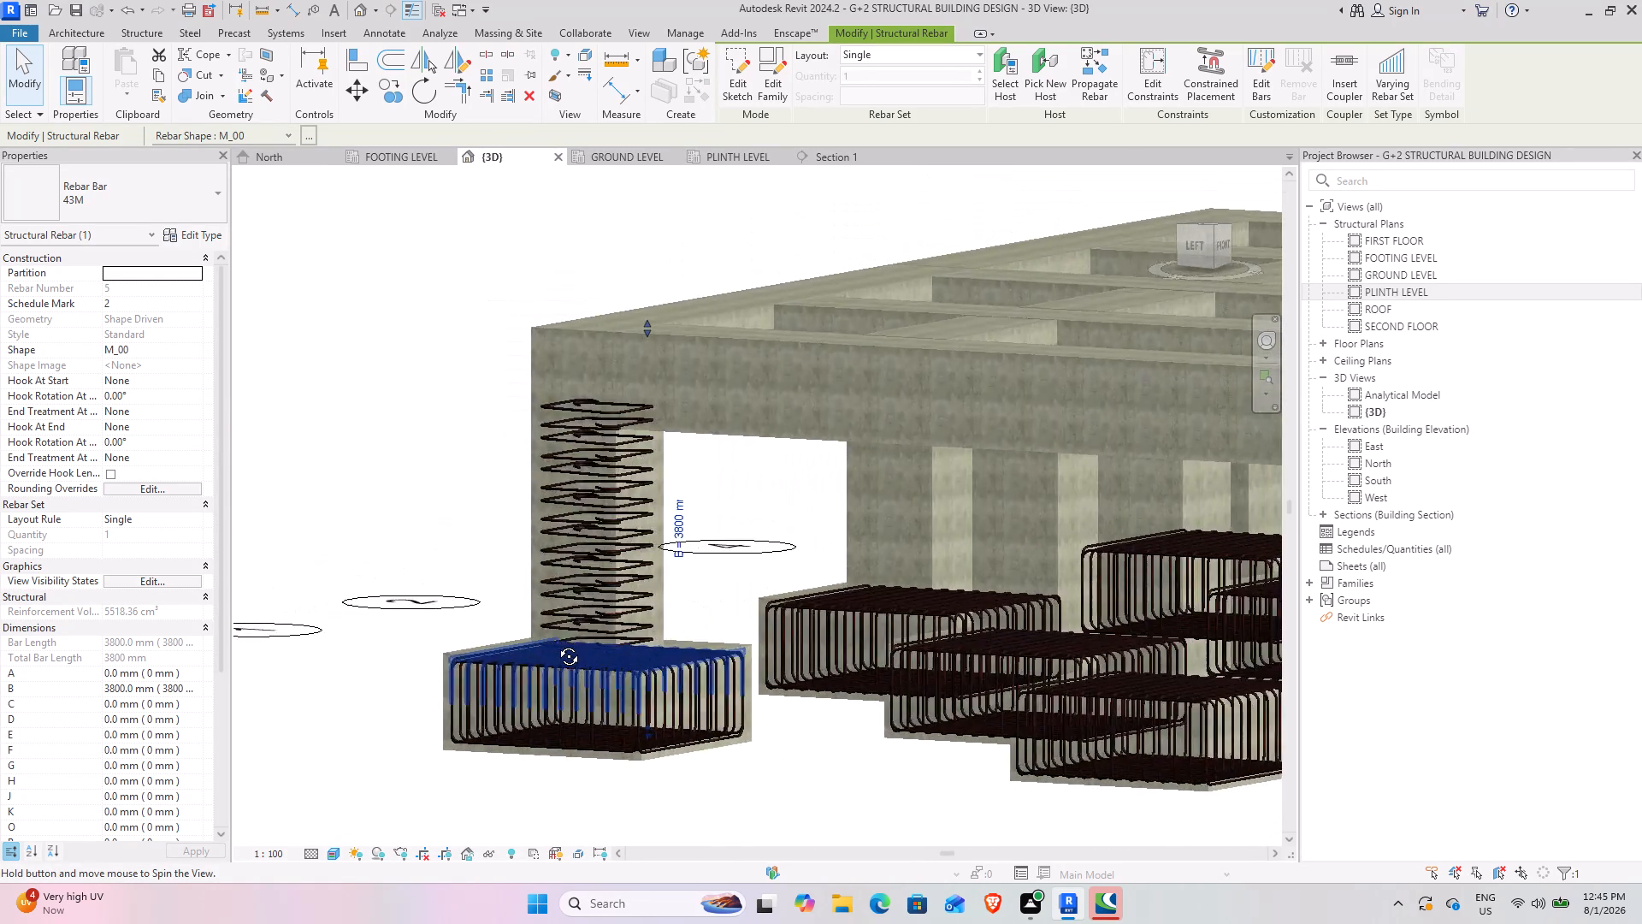
{"action": "middle_click_drag", "start_coordinate": [556, 643], "coordinate": [555, 643], "text": "shift"}
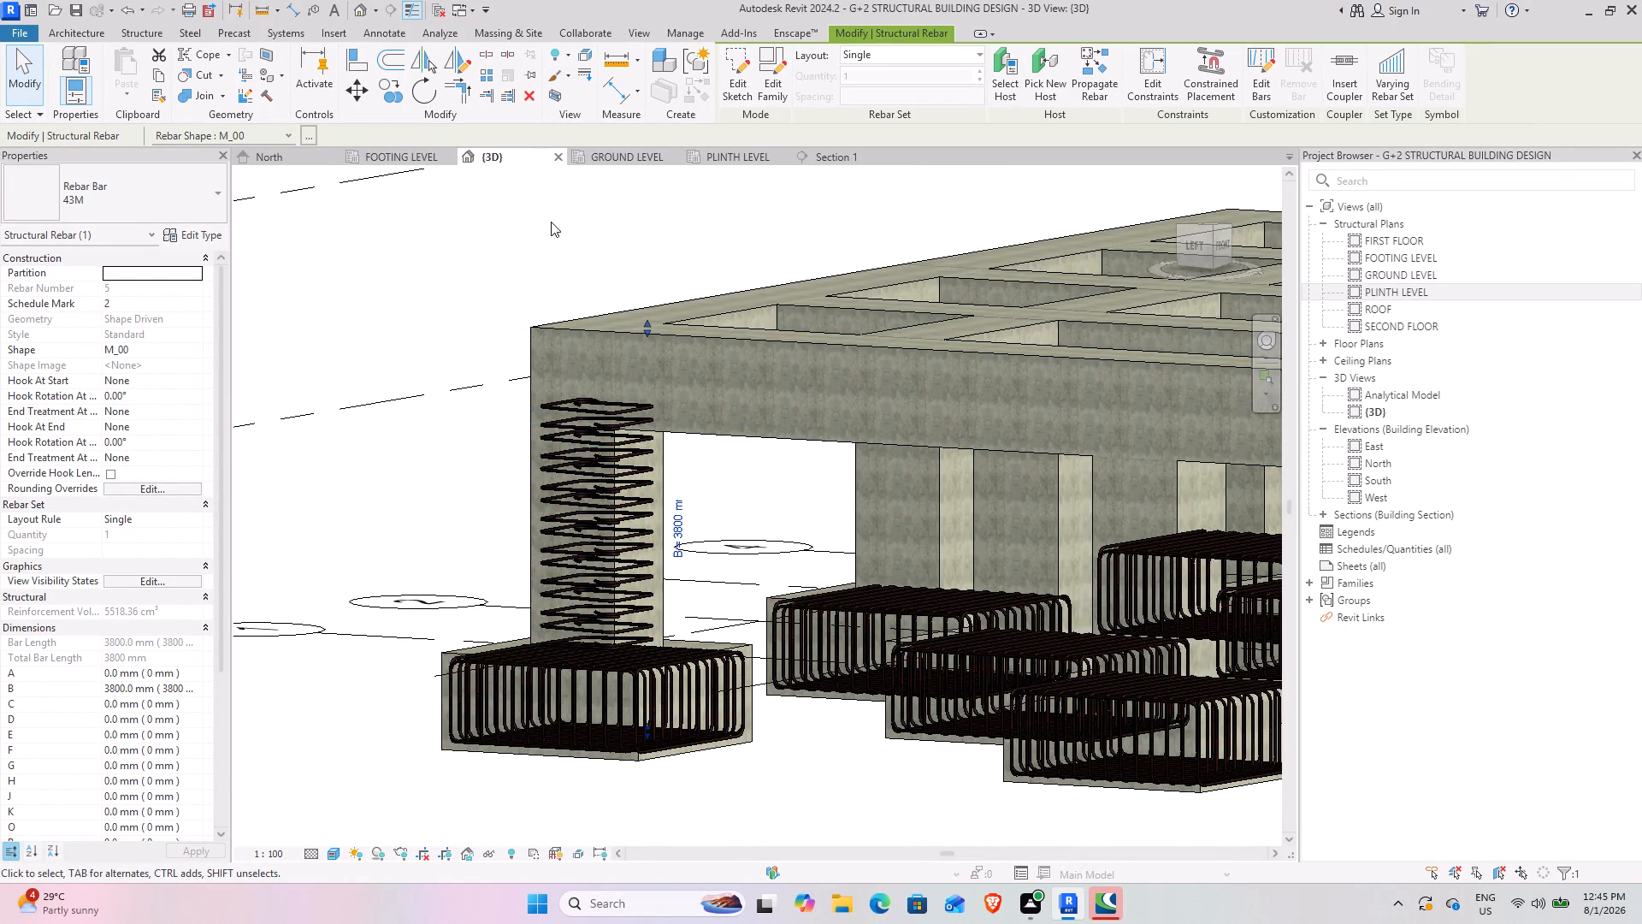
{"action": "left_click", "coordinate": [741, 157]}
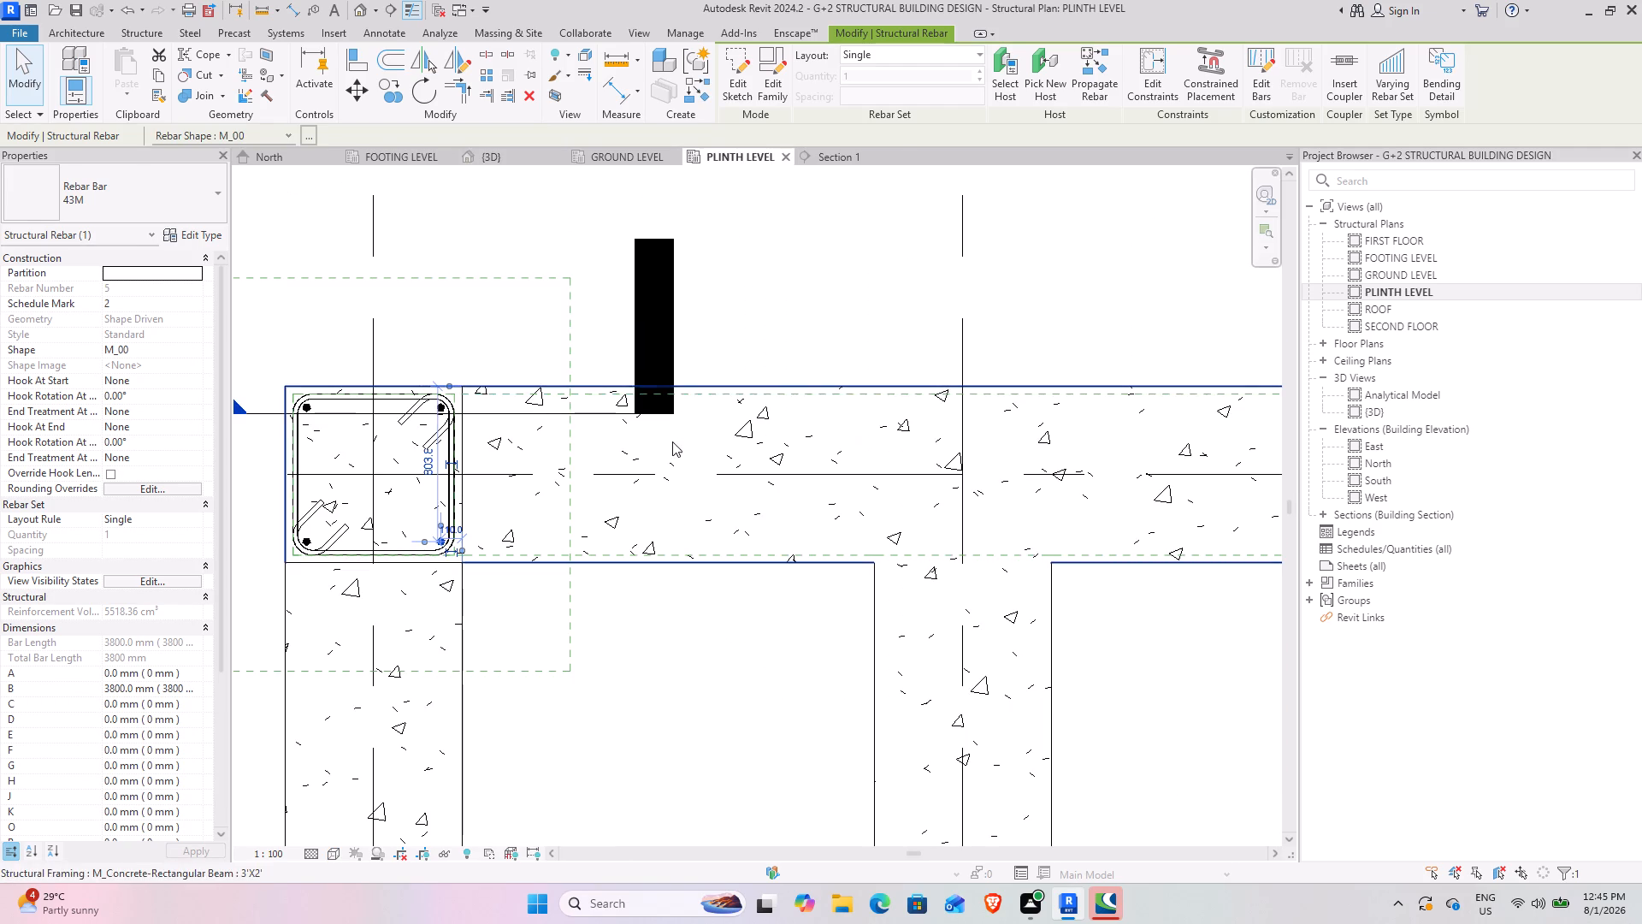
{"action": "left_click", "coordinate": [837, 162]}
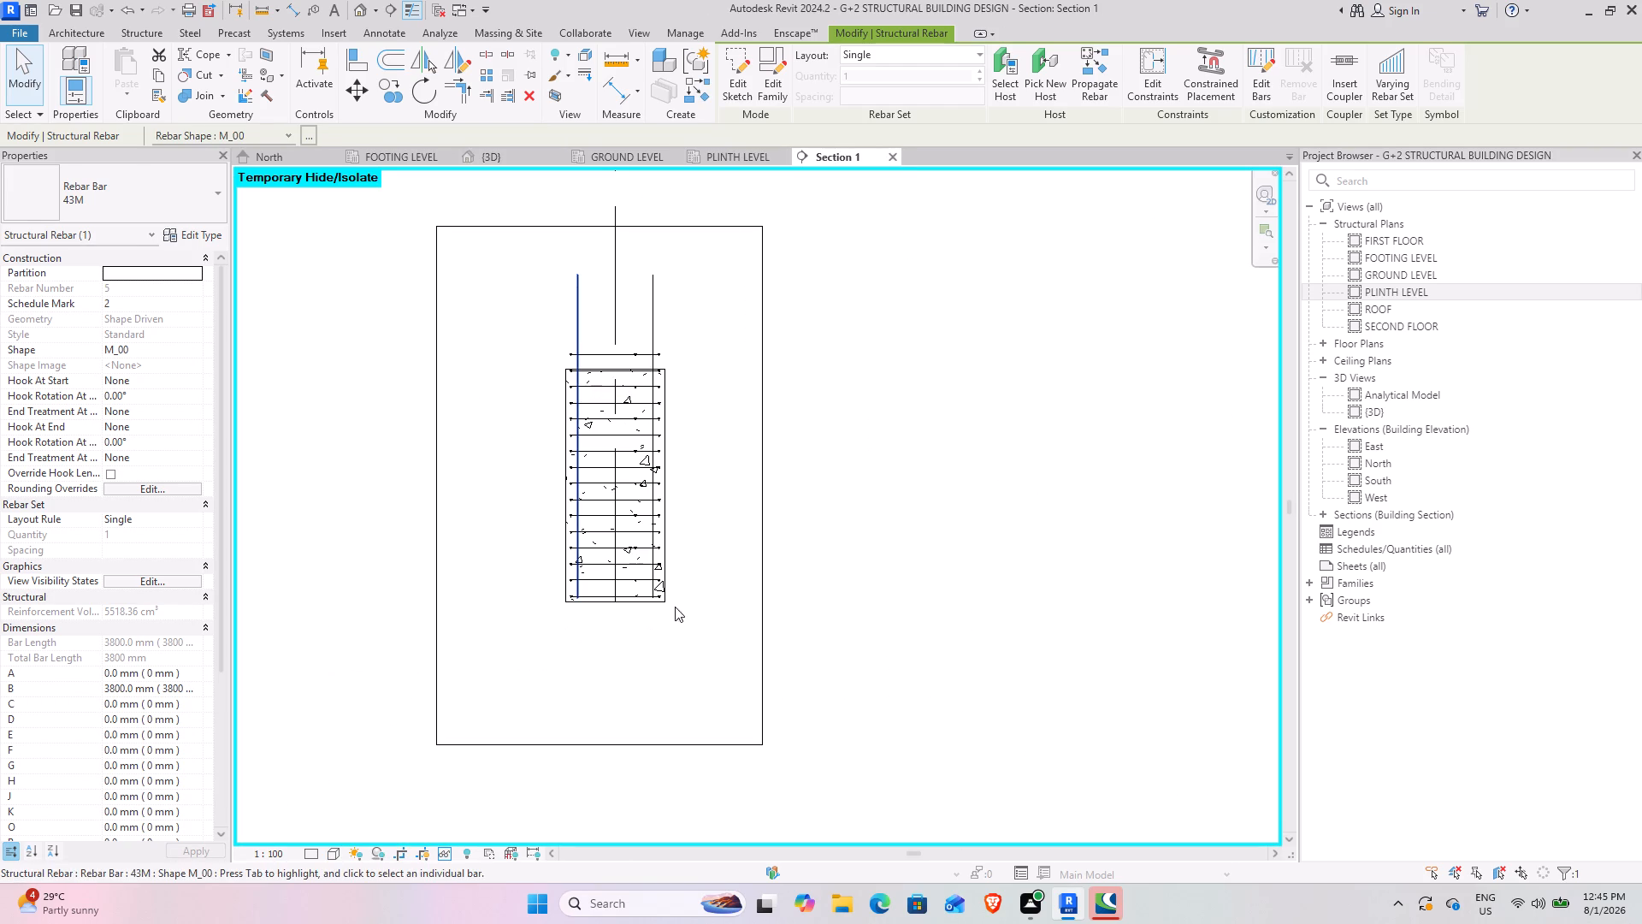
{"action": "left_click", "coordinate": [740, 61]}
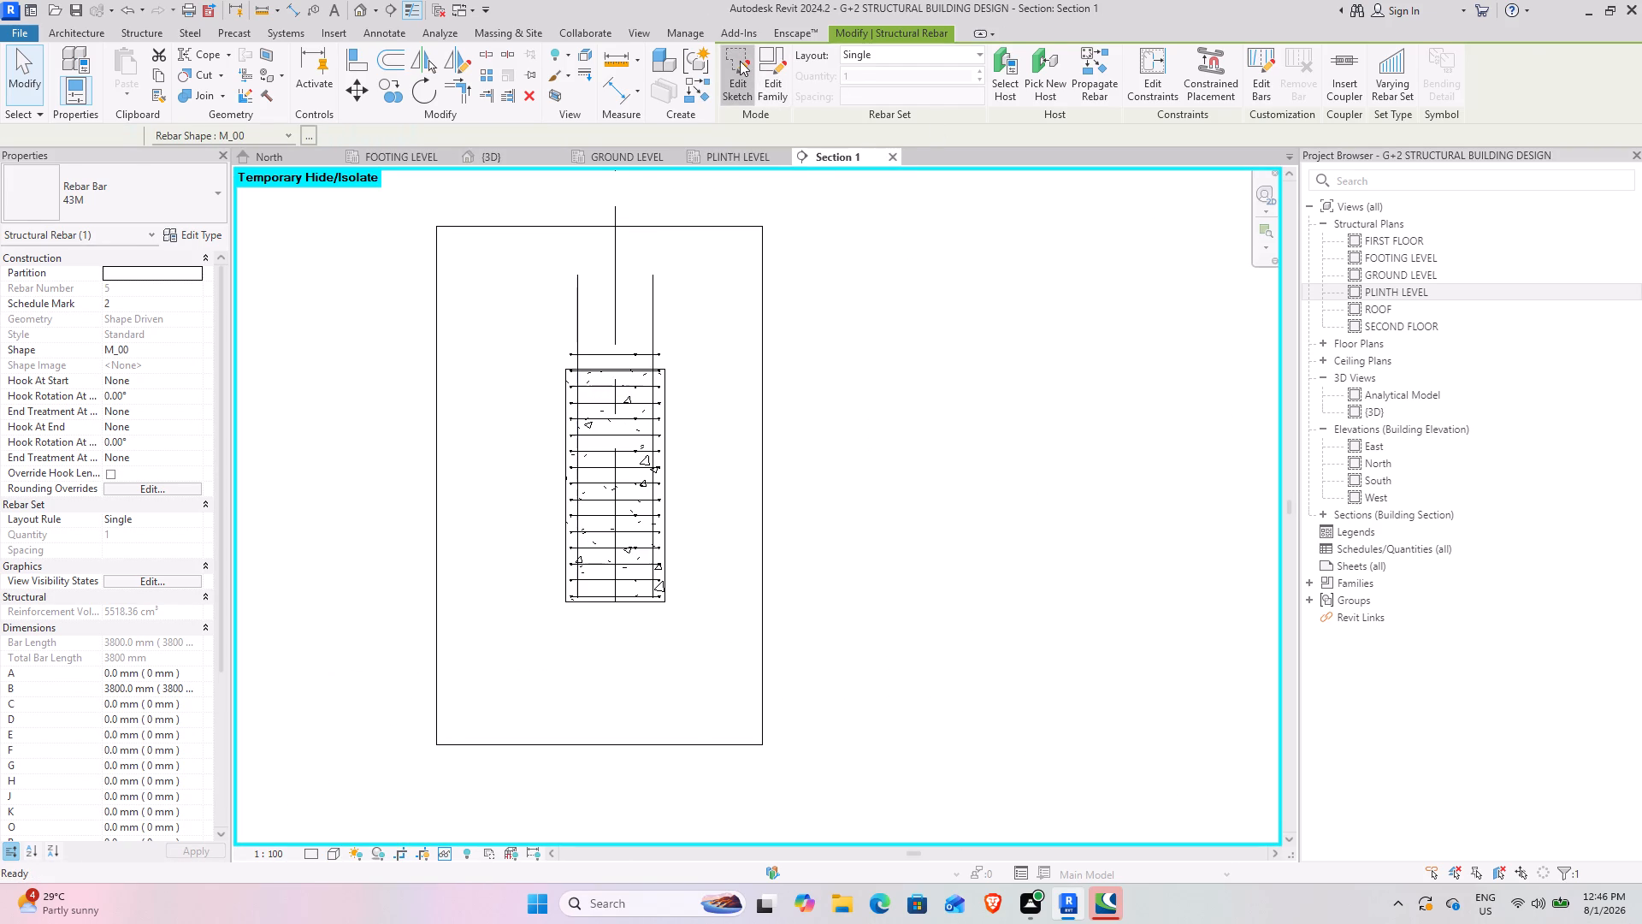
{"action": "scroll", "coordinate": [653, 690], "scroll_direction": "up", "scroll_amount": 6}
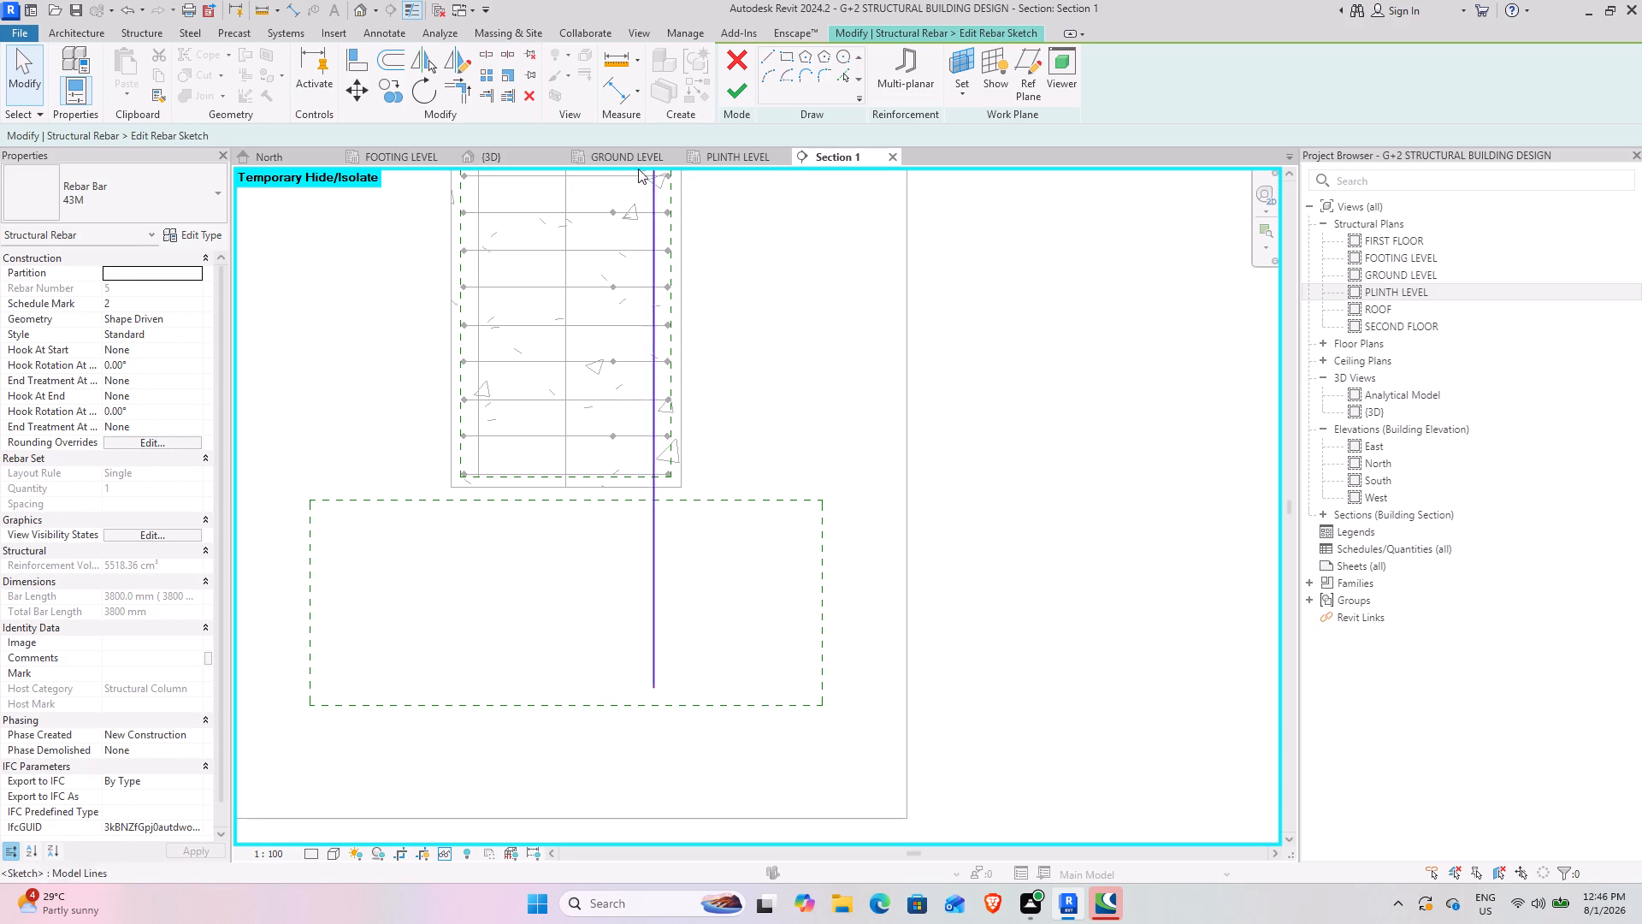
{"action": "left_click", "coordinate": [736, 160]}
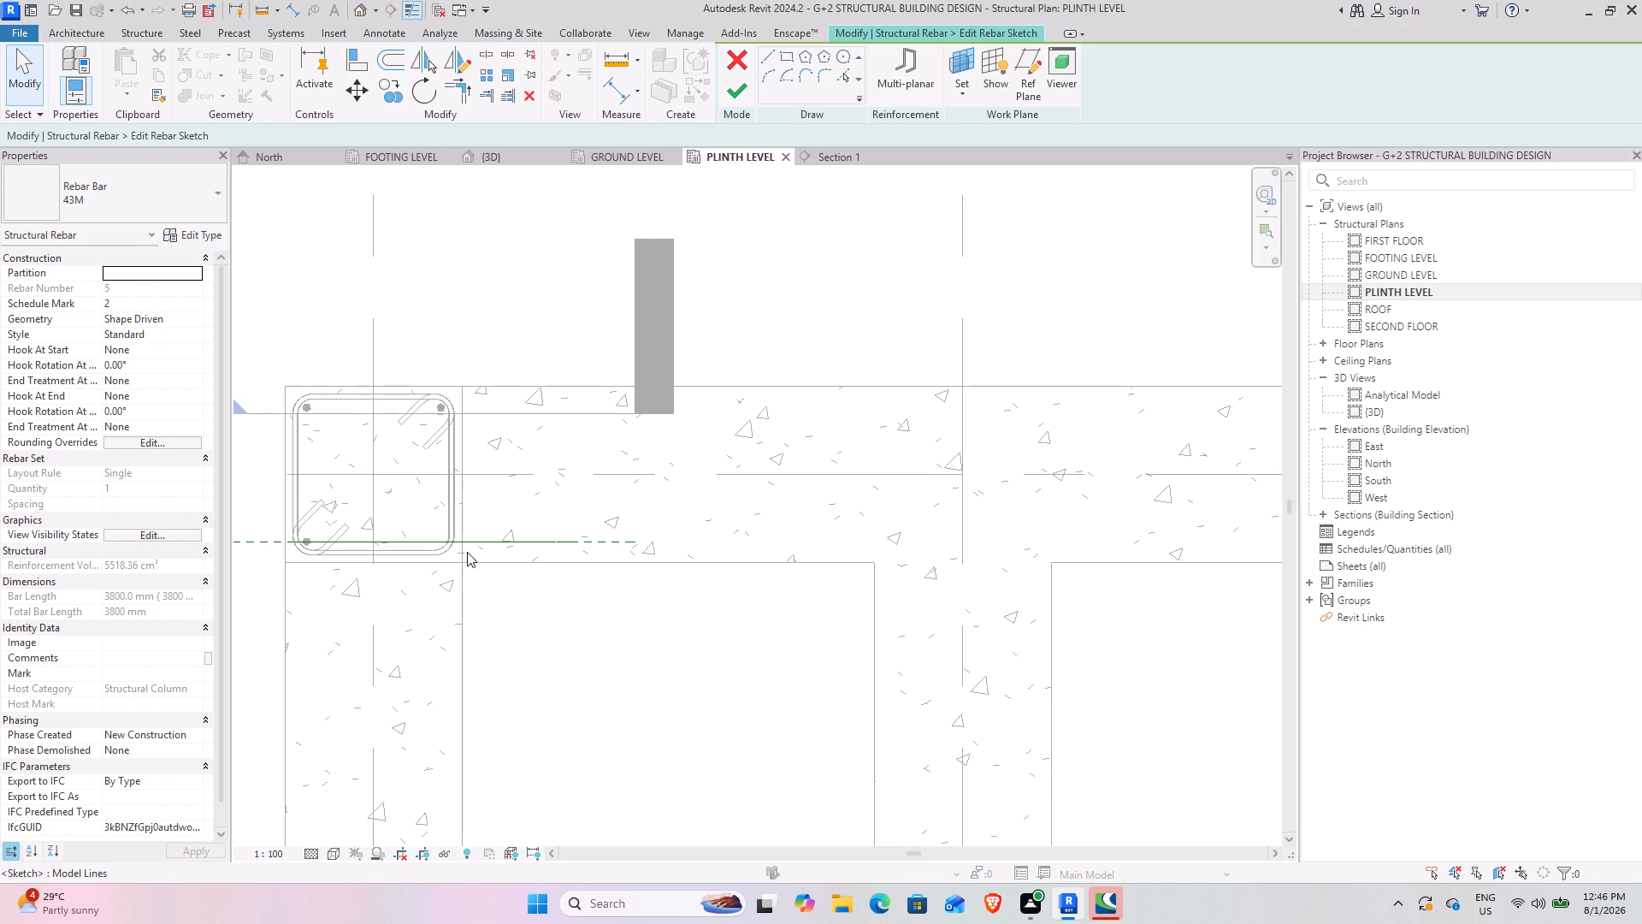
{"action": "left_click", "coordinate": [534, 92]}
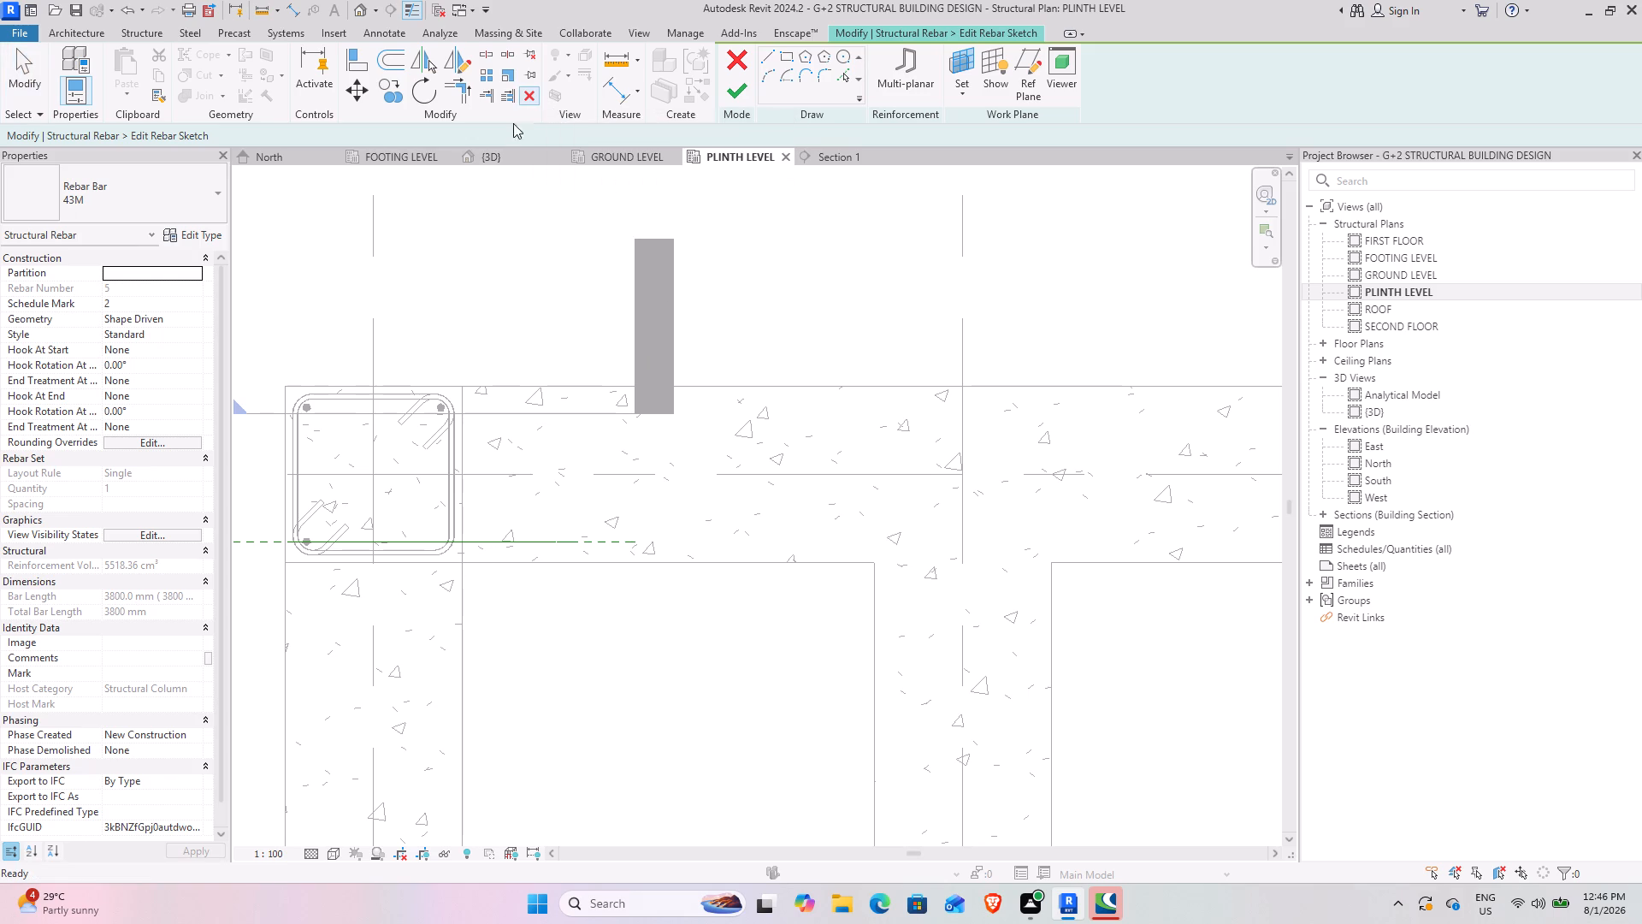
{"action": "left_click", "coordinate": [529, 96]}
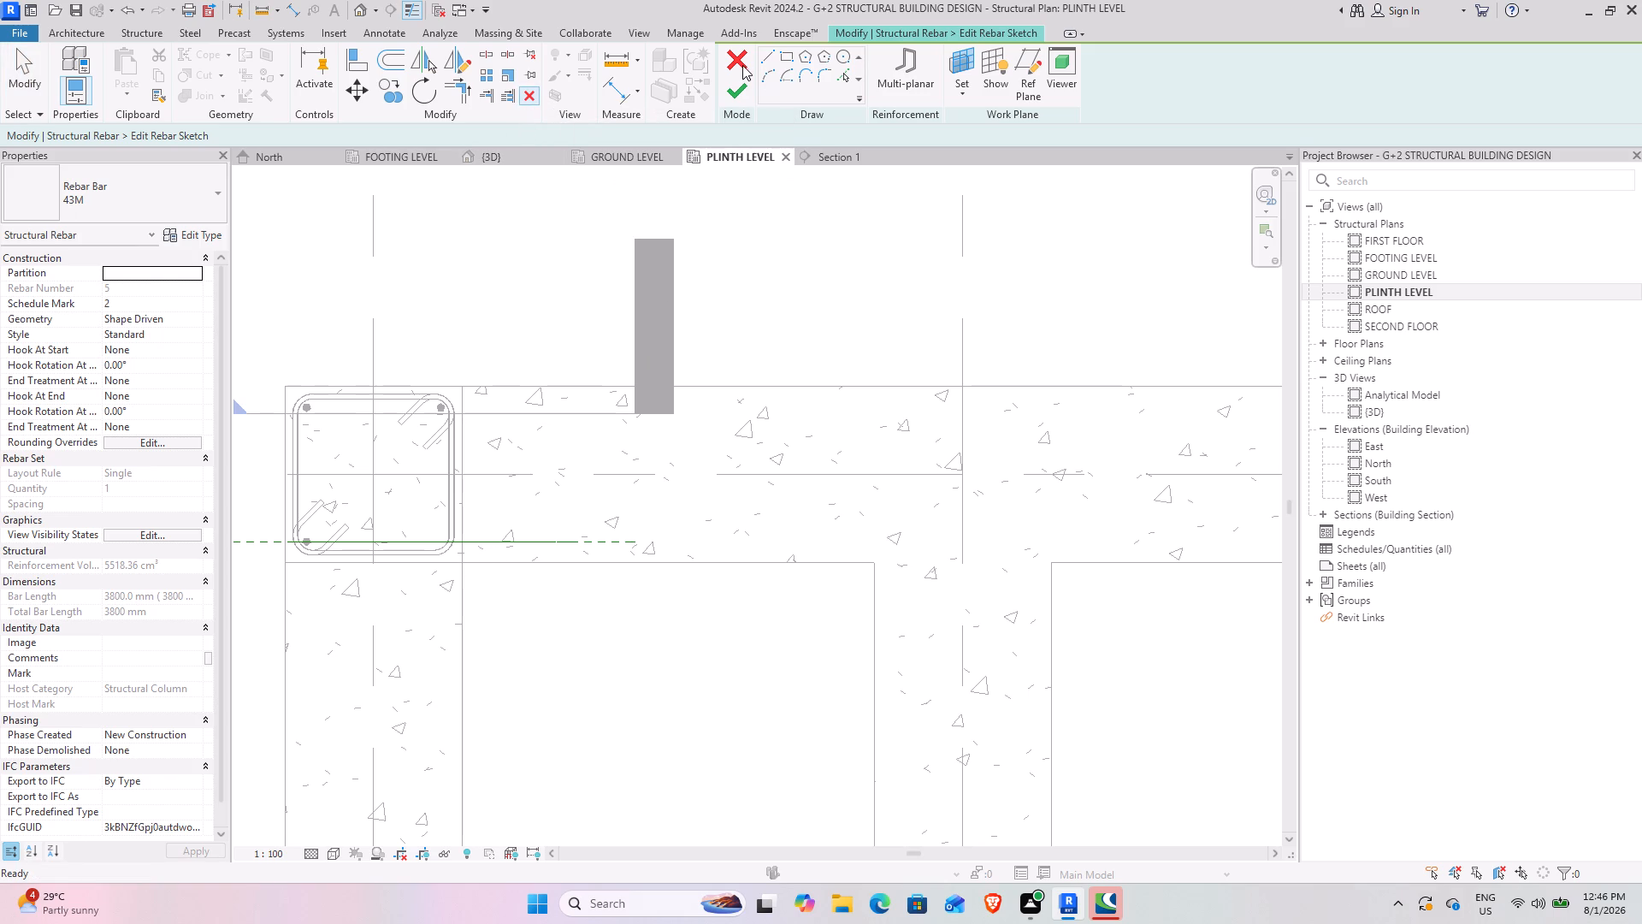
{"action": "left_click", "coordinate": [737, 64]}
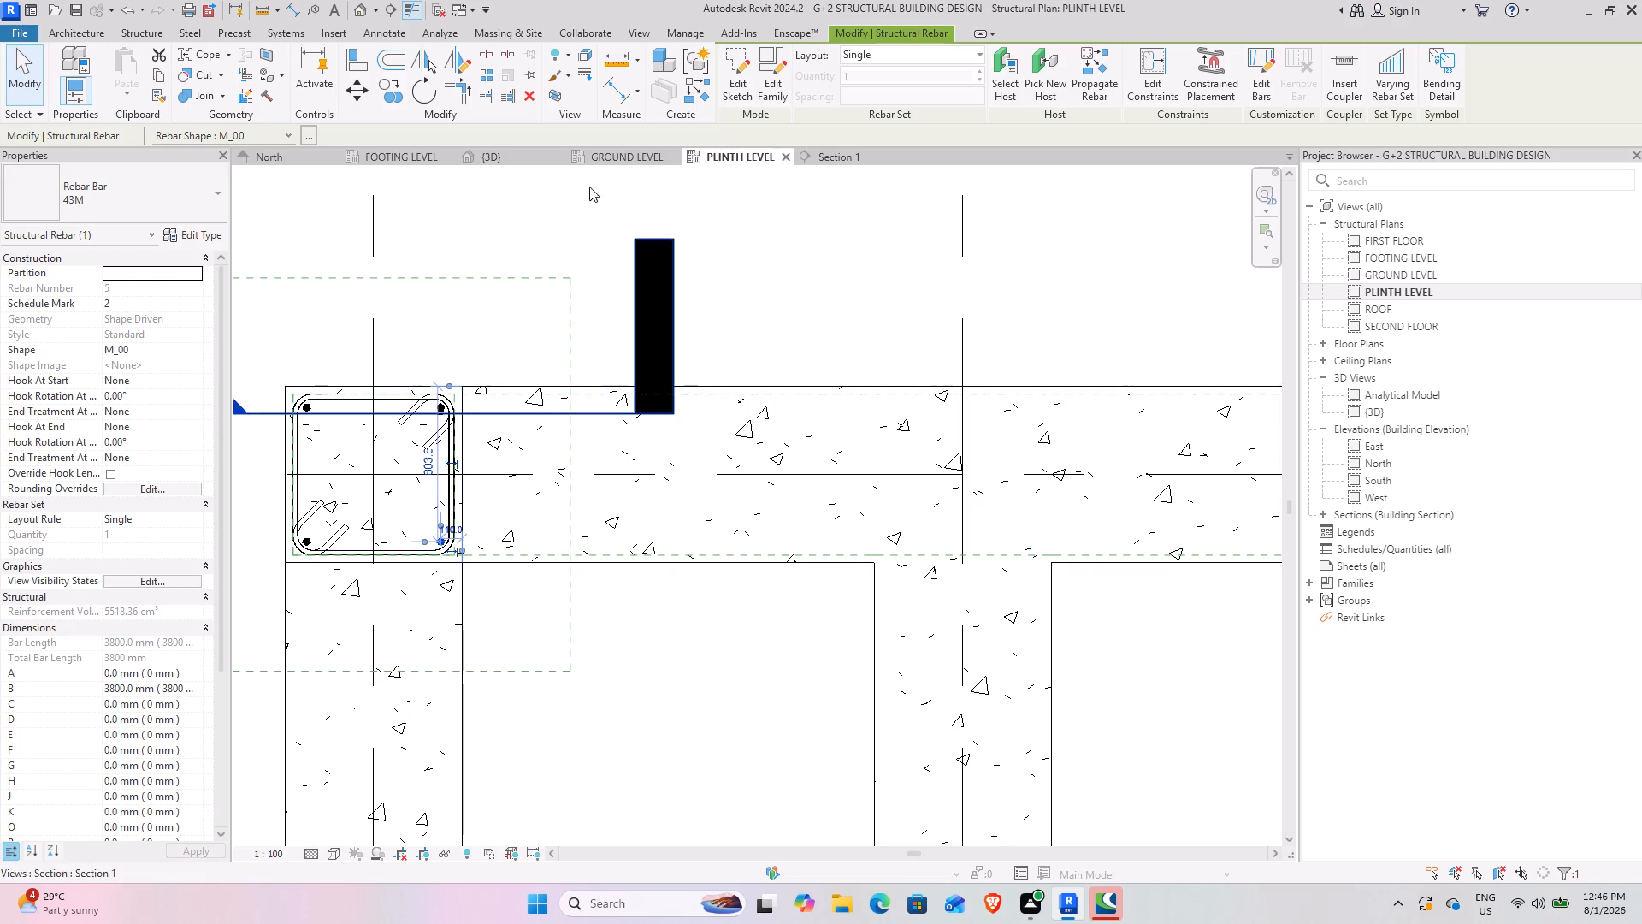
Delete all four vertical 43M bars from the corner column in the PLINTH LEVEL plan, keeping the stirrups.
{"action": "left_click", "coordinate": [538, 89]}
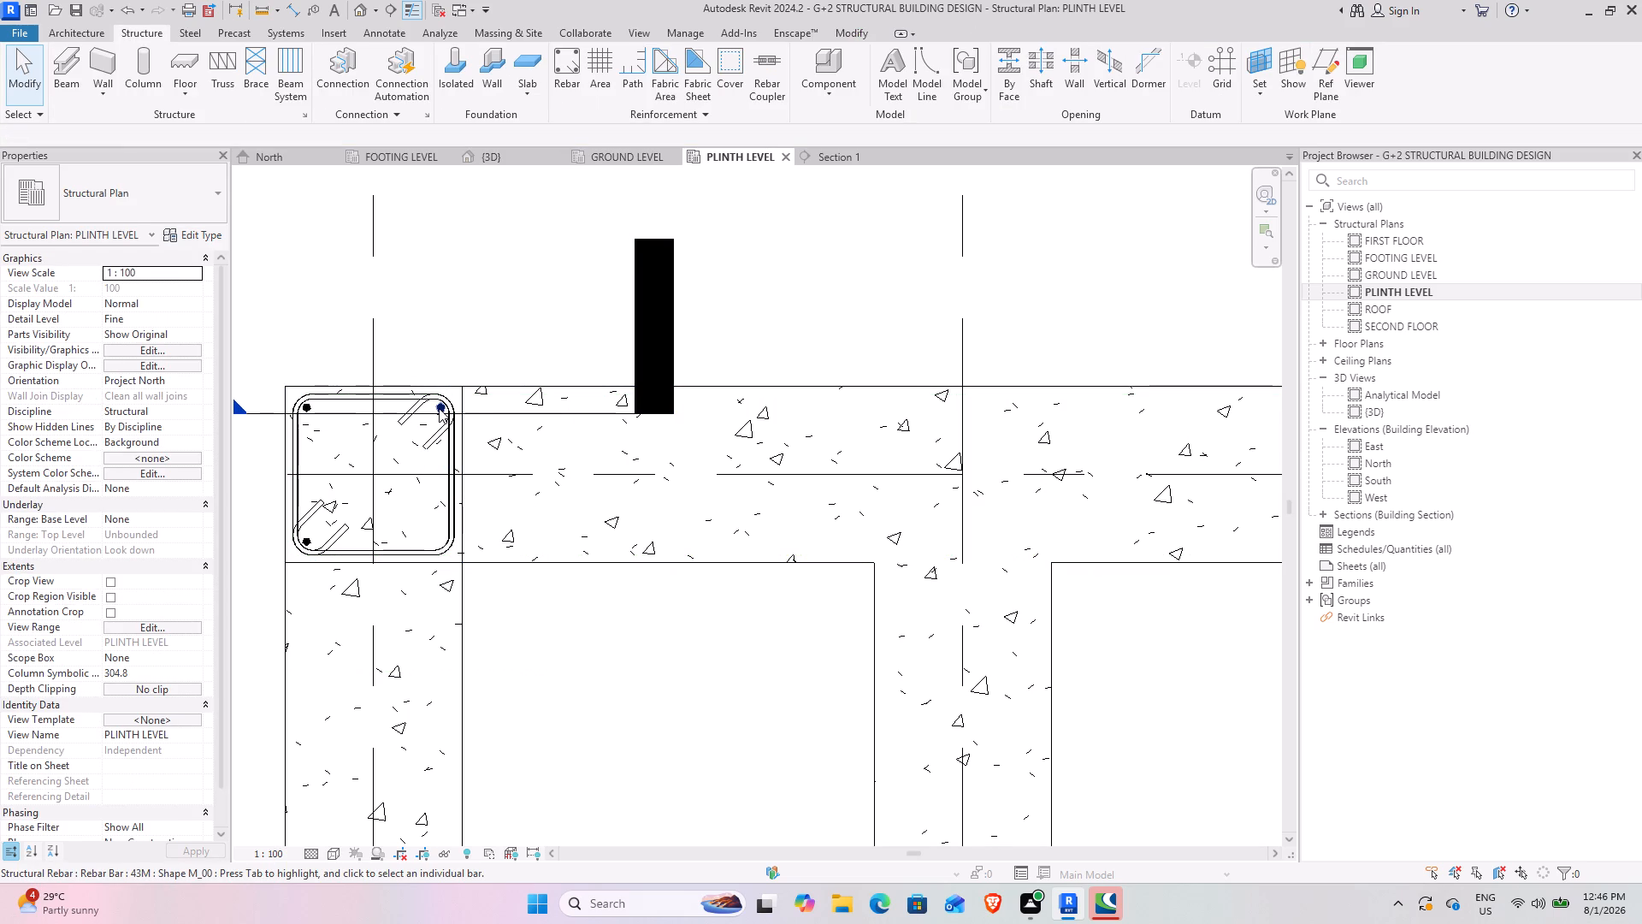
{"action": "left_click", "coordinate": [439, 408]}
{"action": "left_click", "coordinate": [300, 405], "text": "ctrl"}
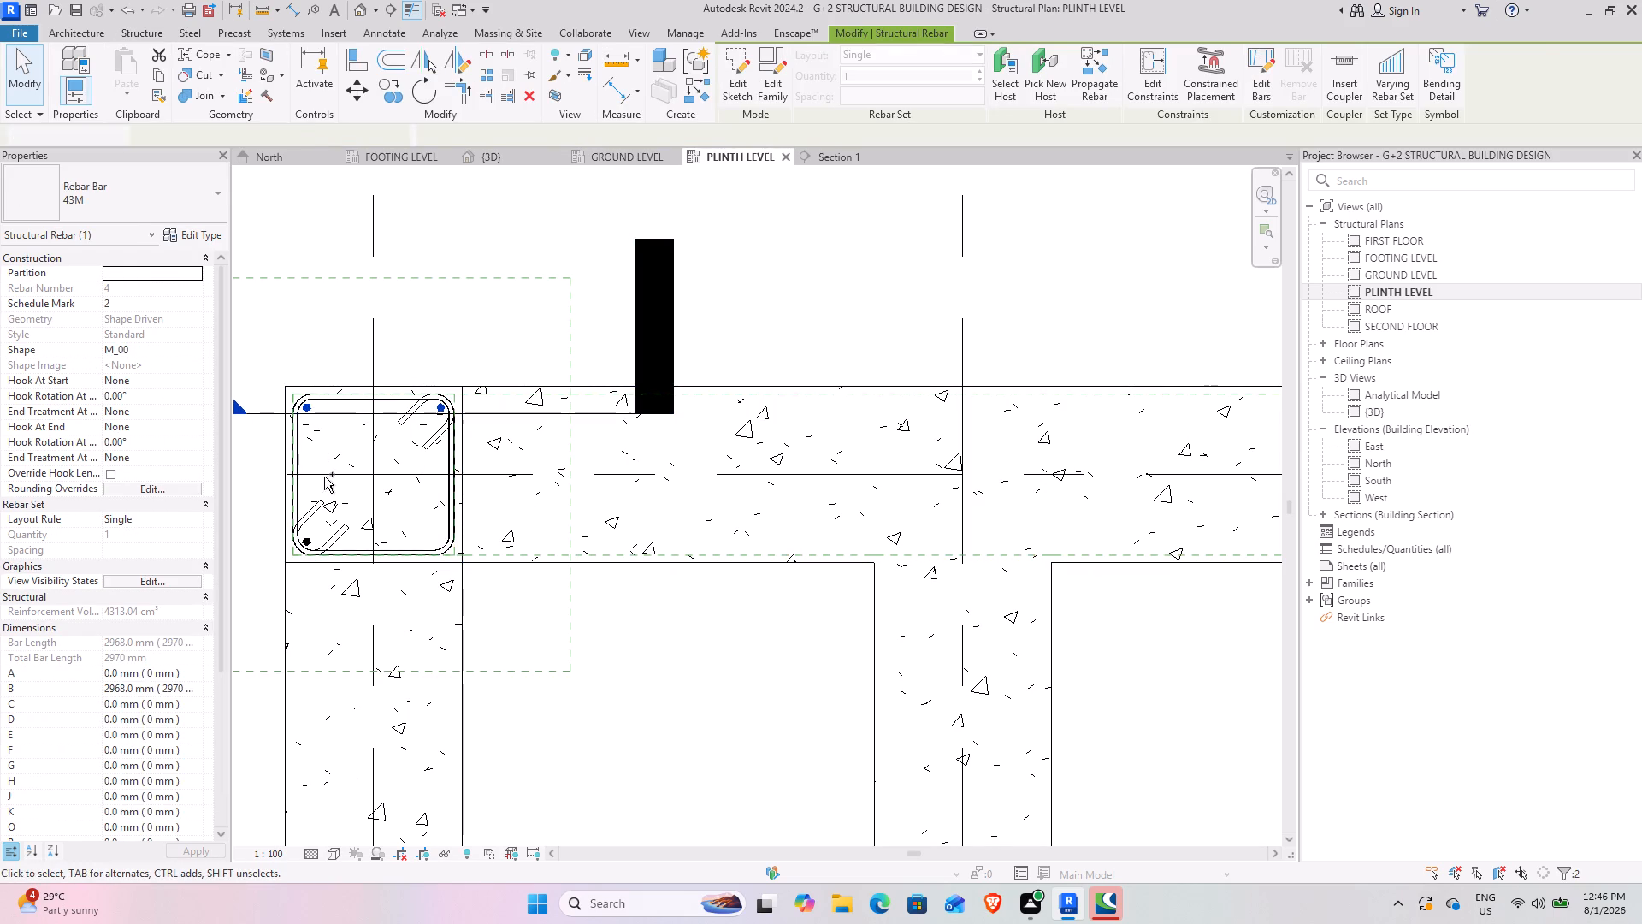
{"action": "left_click", "coordinate": [315, 550], "text": "ctrl"}
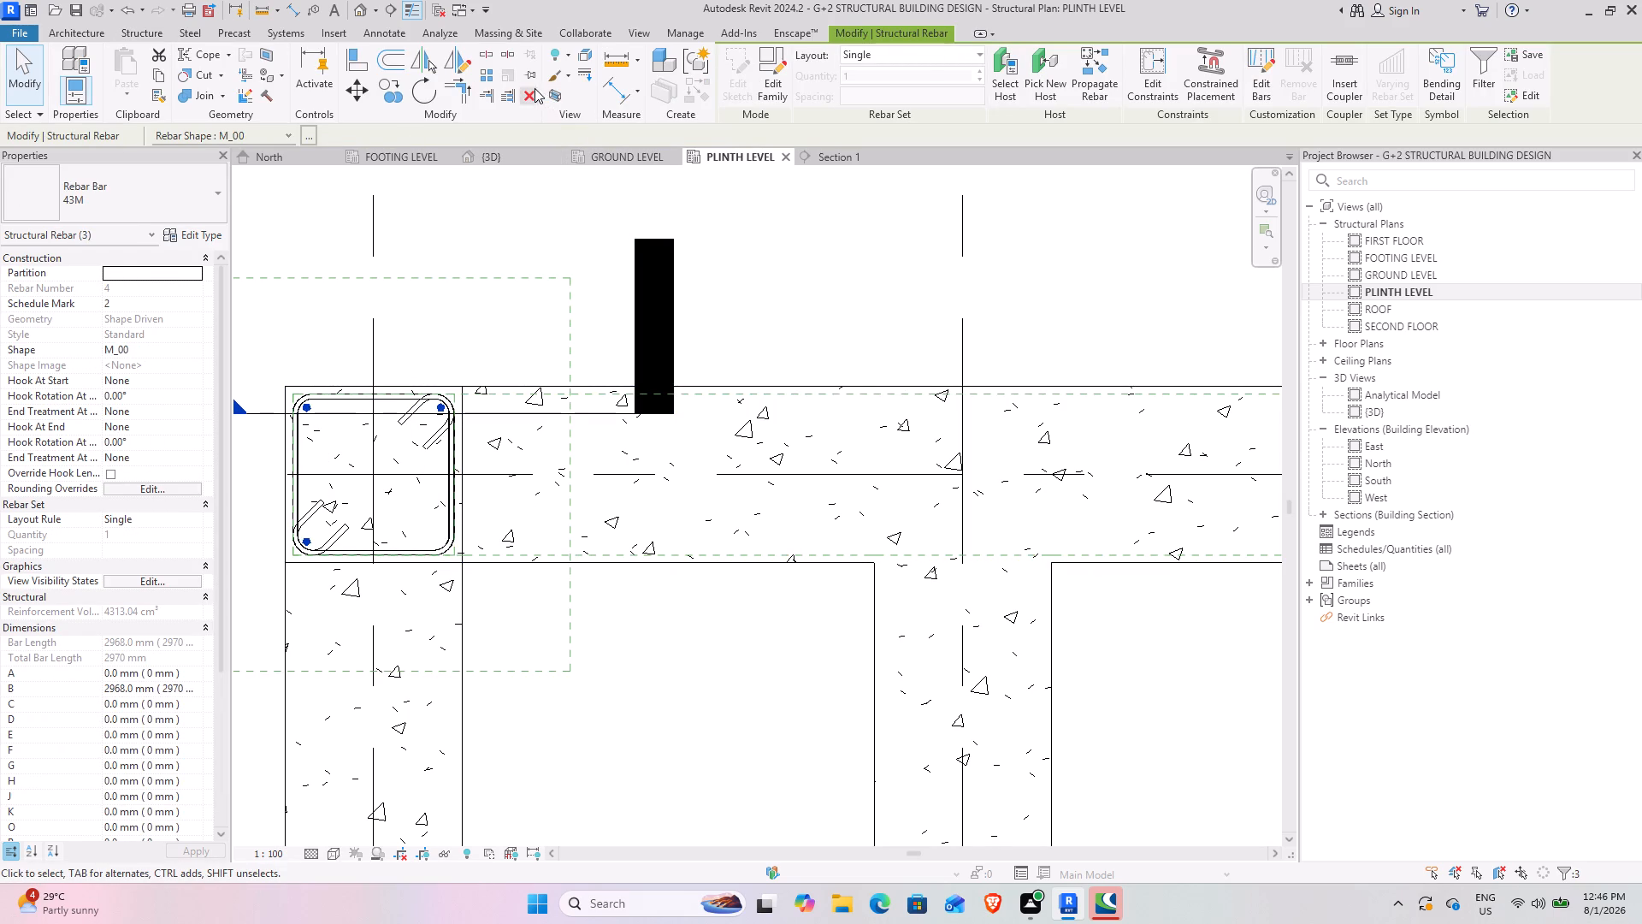
{"action": "left_click", "coordinate": [529, 92]}
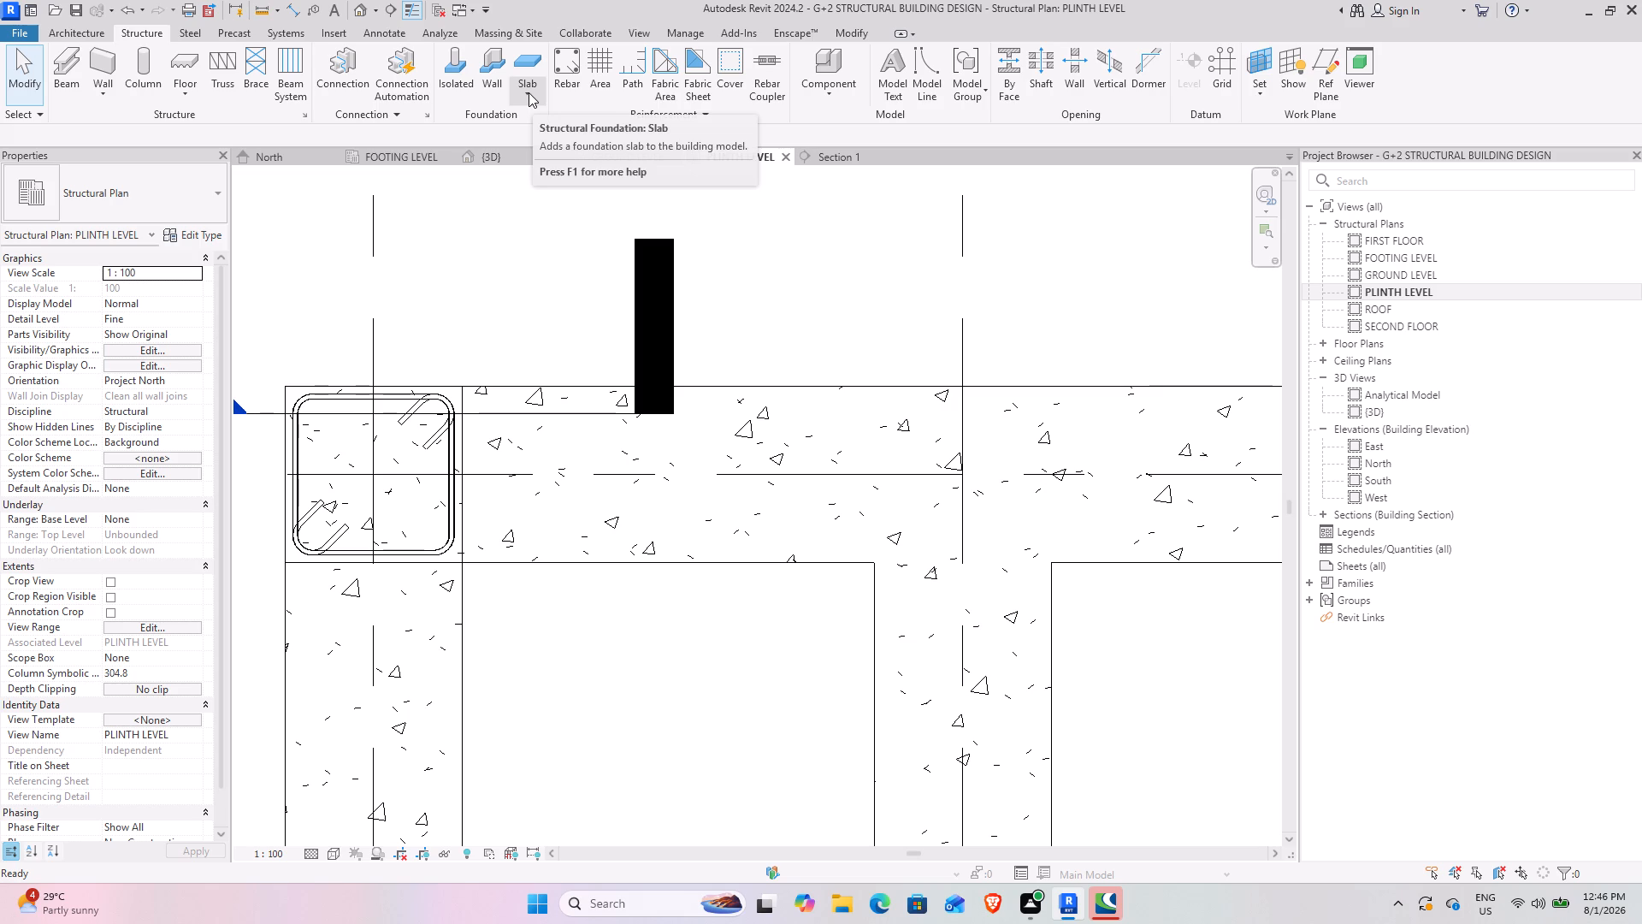
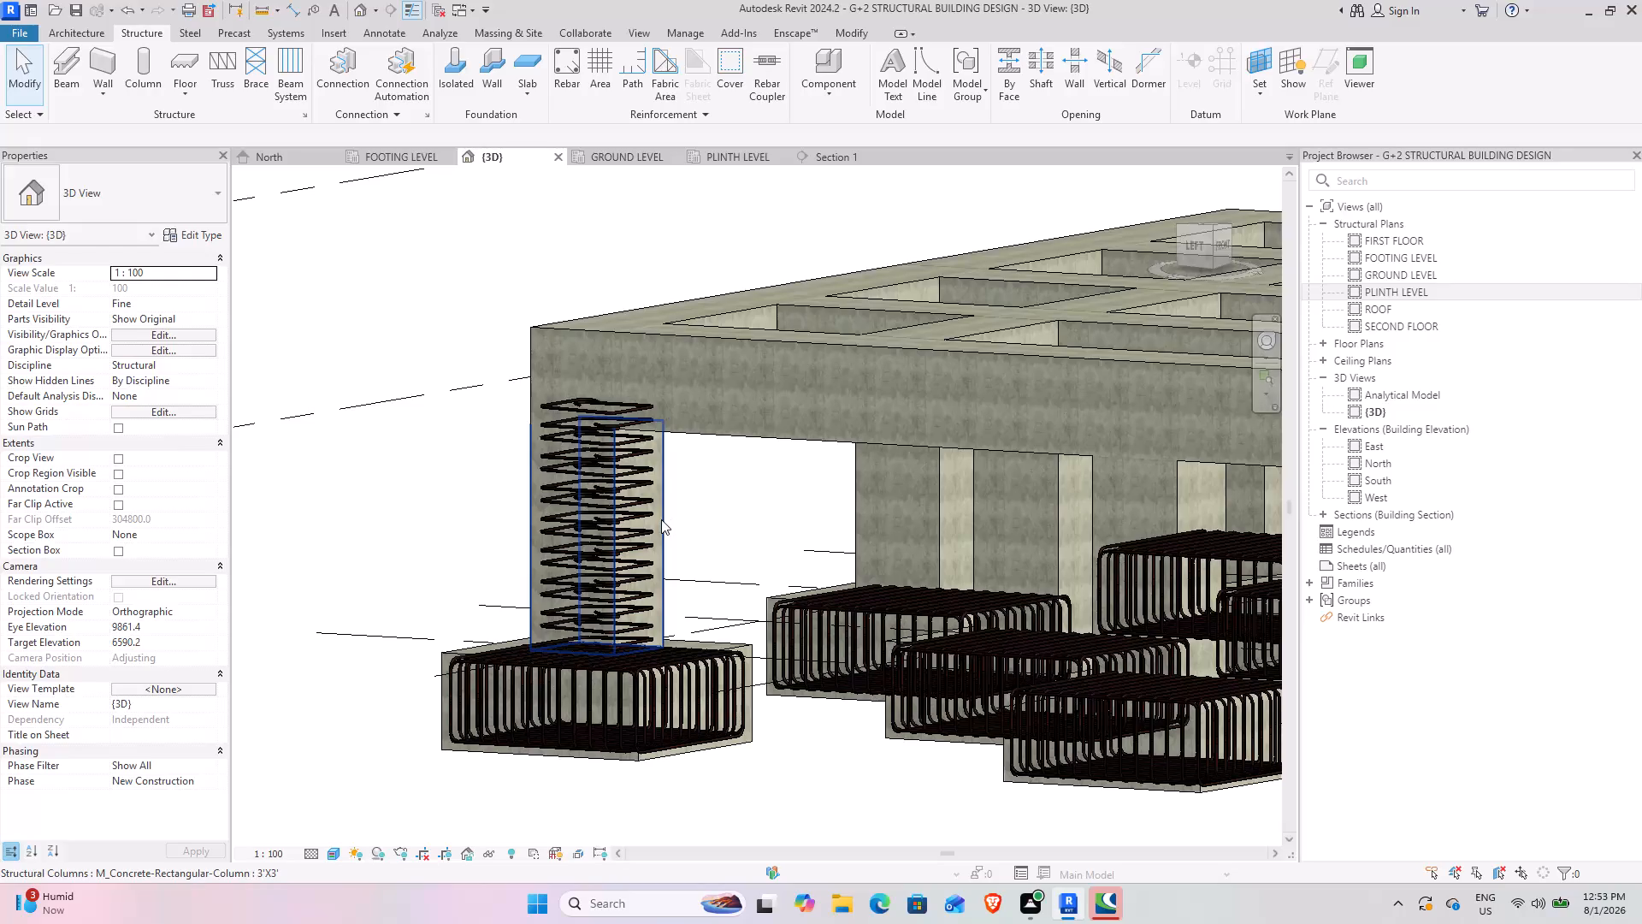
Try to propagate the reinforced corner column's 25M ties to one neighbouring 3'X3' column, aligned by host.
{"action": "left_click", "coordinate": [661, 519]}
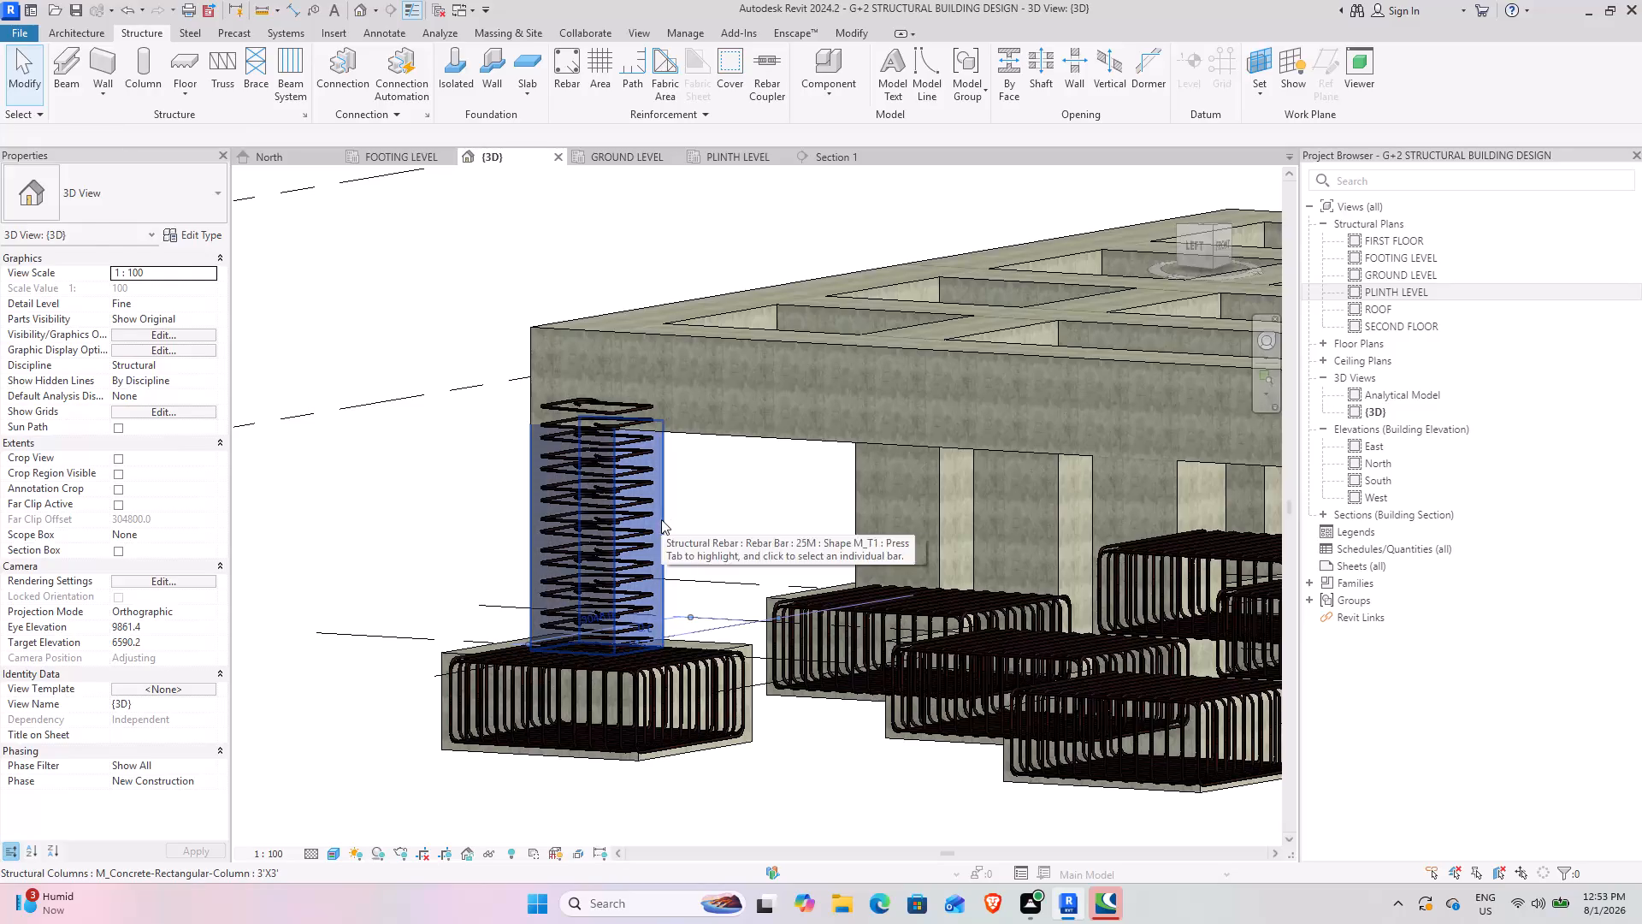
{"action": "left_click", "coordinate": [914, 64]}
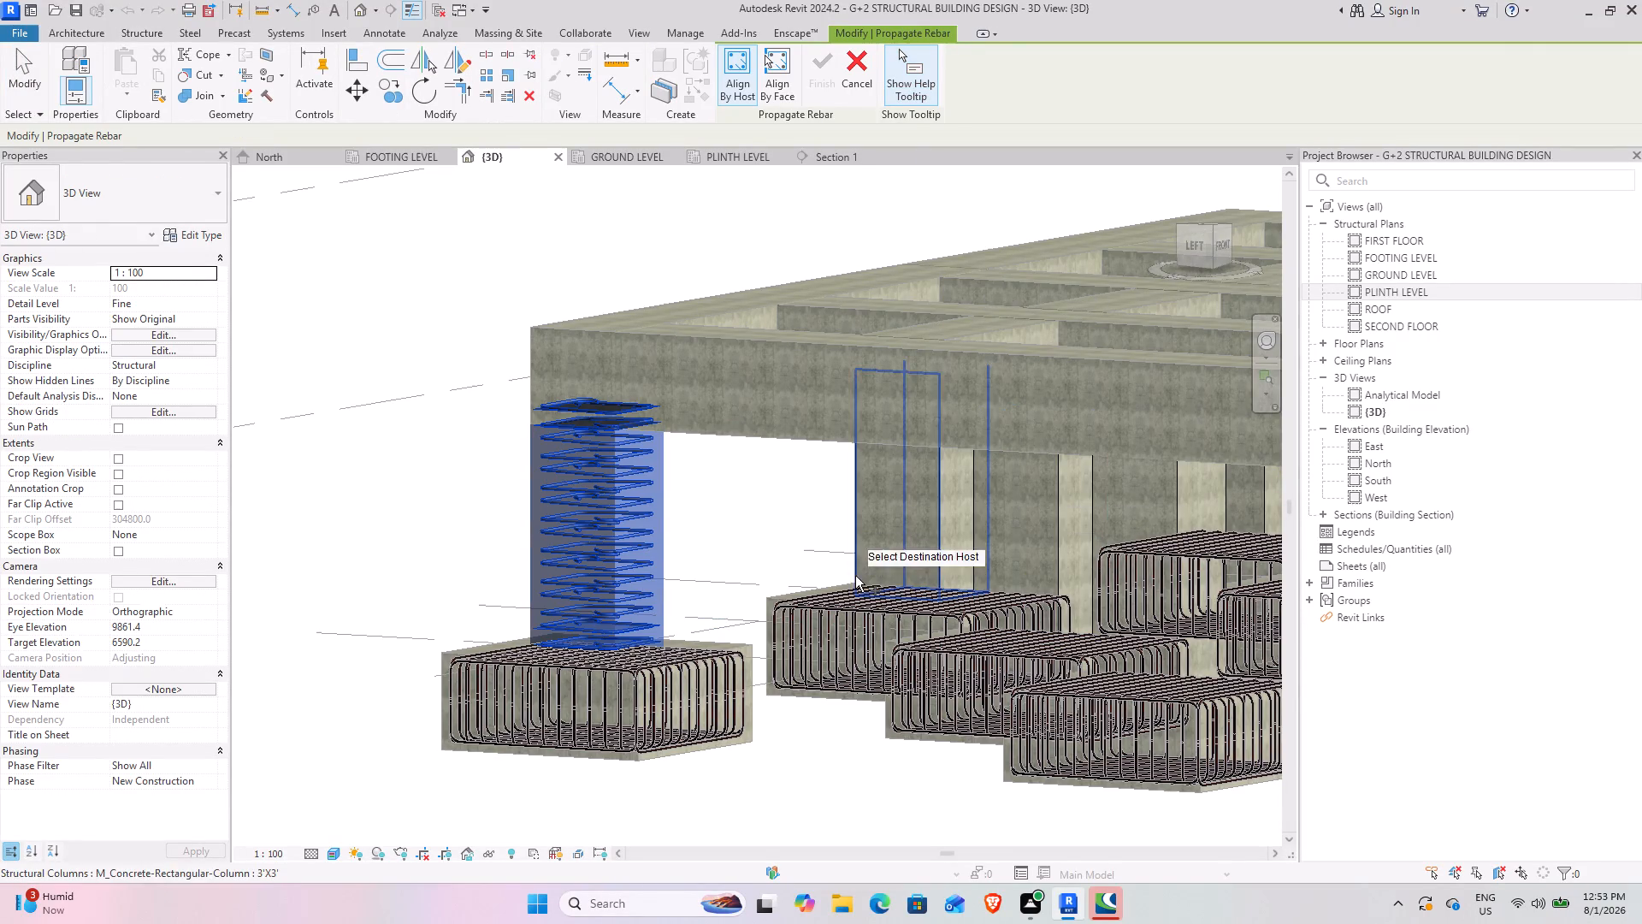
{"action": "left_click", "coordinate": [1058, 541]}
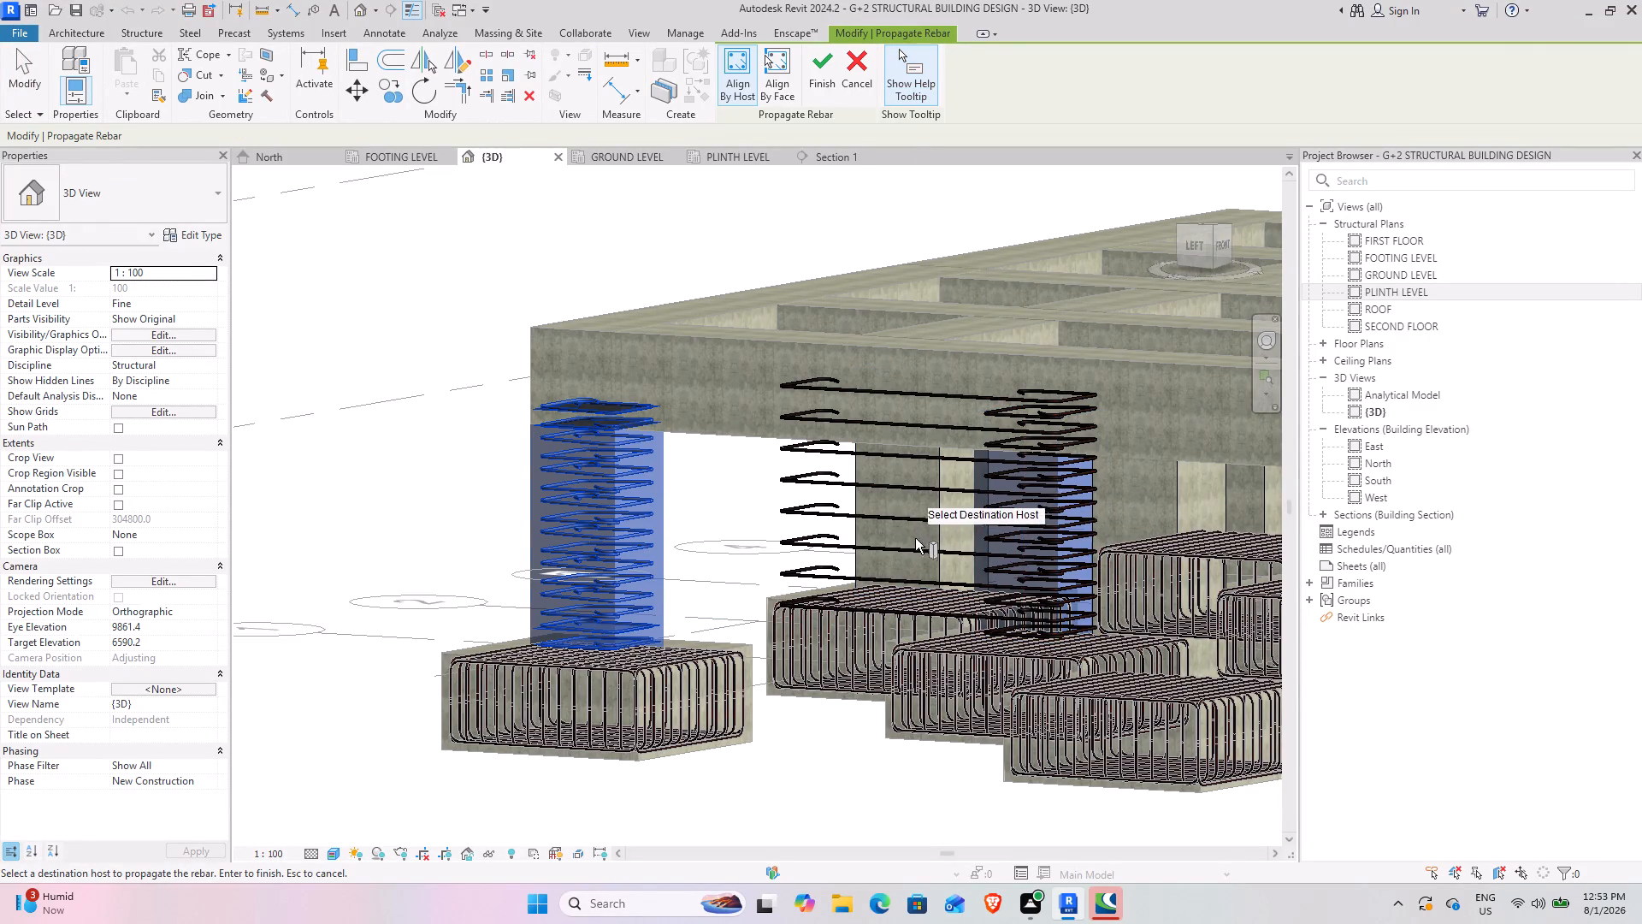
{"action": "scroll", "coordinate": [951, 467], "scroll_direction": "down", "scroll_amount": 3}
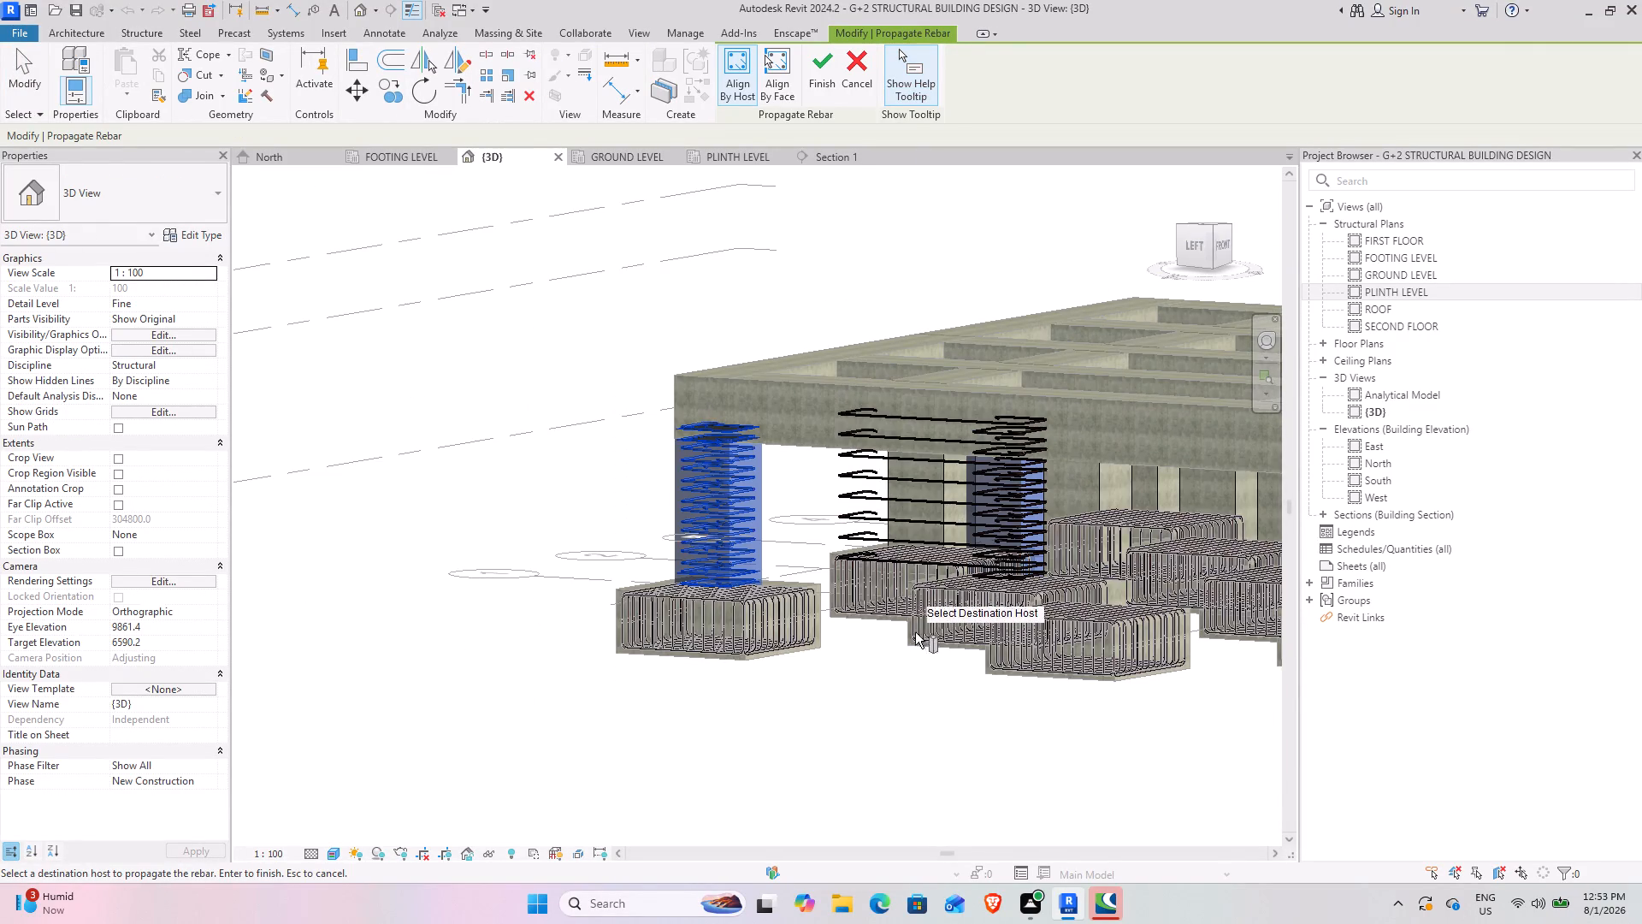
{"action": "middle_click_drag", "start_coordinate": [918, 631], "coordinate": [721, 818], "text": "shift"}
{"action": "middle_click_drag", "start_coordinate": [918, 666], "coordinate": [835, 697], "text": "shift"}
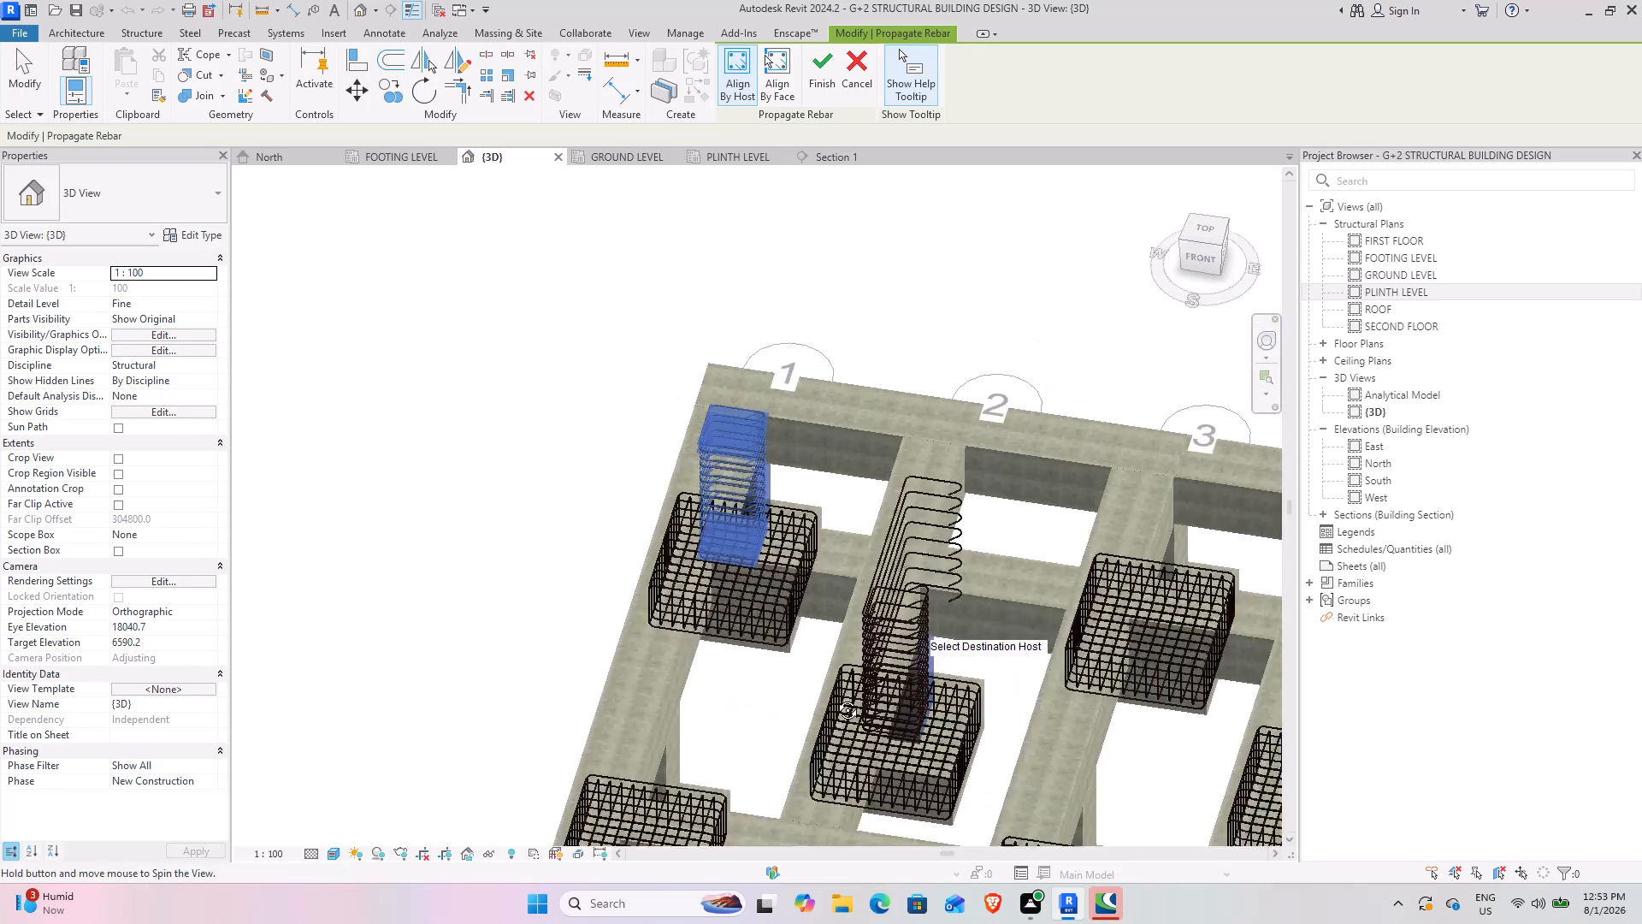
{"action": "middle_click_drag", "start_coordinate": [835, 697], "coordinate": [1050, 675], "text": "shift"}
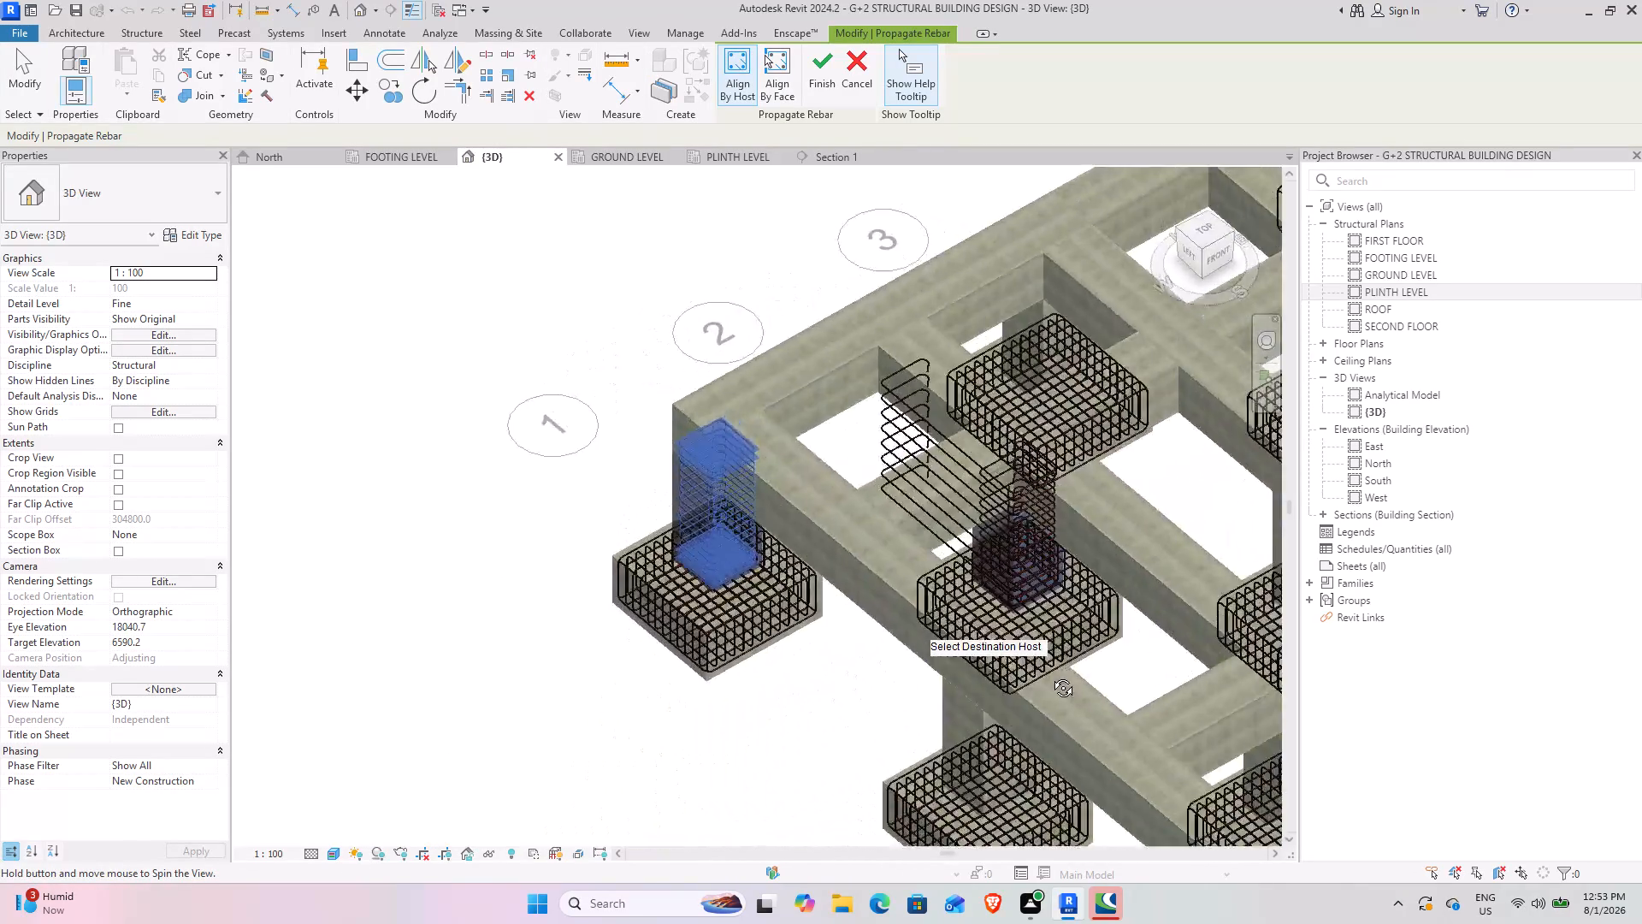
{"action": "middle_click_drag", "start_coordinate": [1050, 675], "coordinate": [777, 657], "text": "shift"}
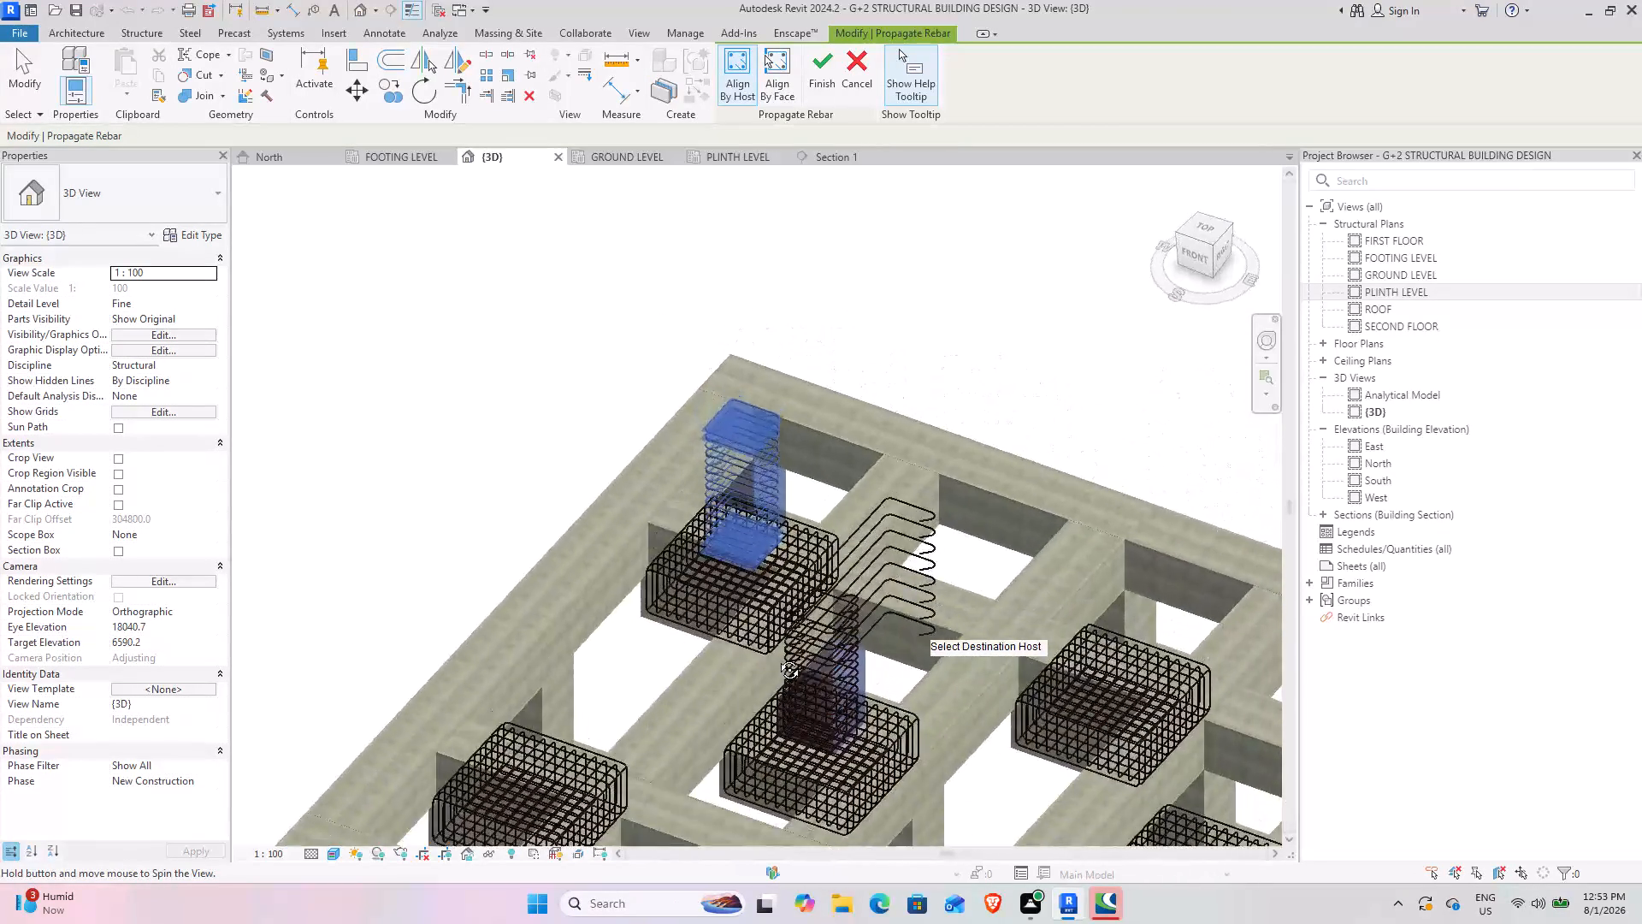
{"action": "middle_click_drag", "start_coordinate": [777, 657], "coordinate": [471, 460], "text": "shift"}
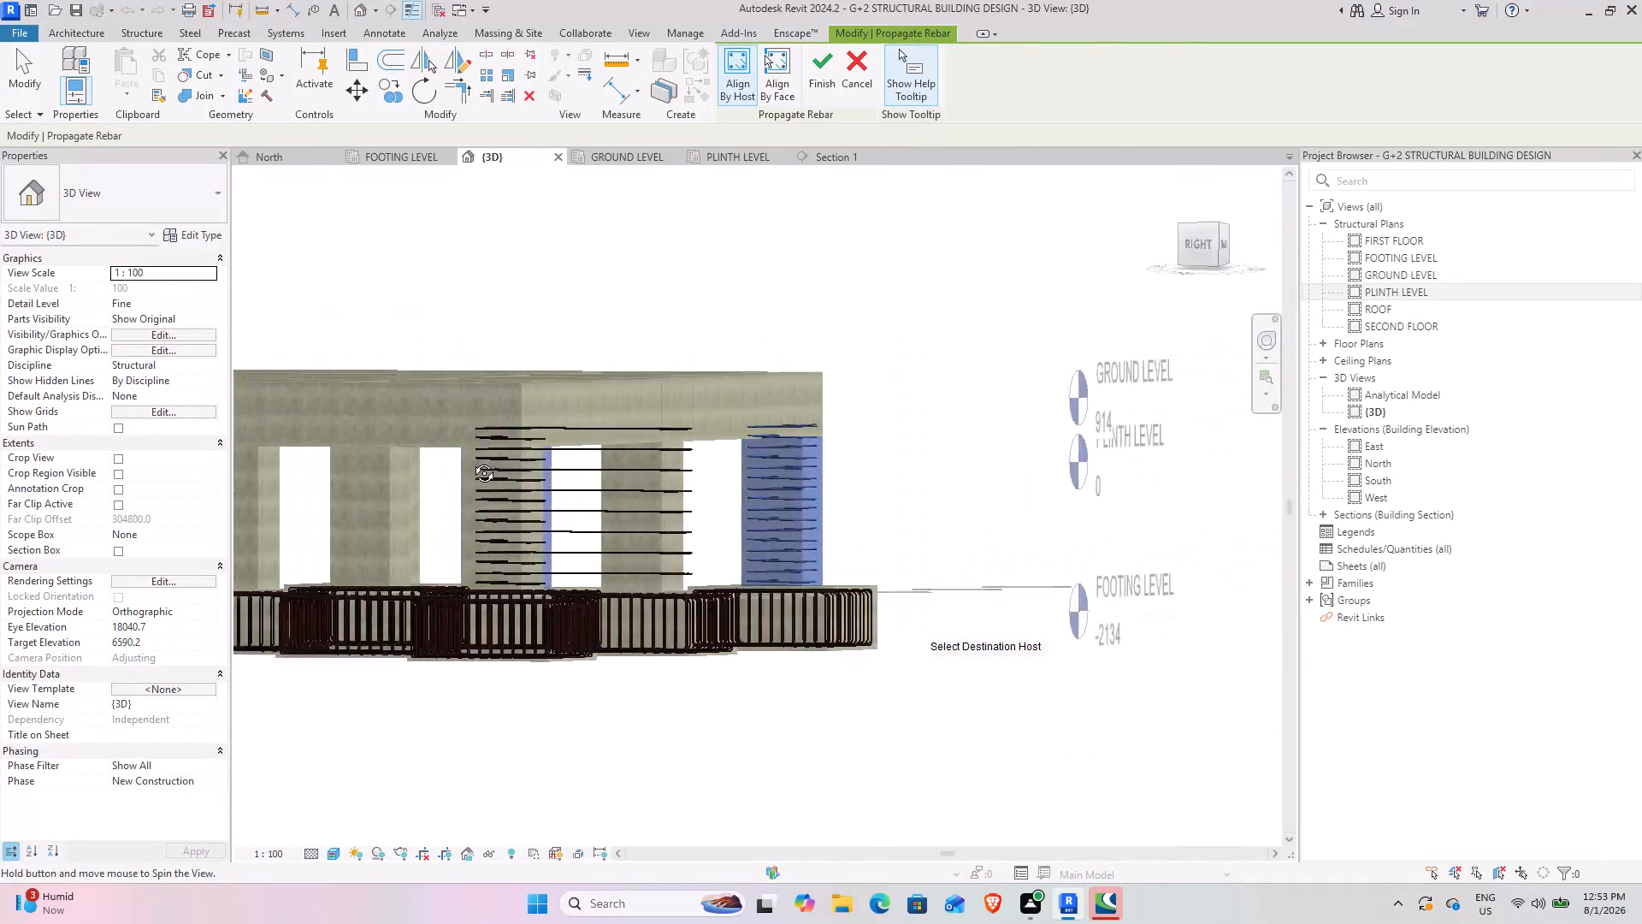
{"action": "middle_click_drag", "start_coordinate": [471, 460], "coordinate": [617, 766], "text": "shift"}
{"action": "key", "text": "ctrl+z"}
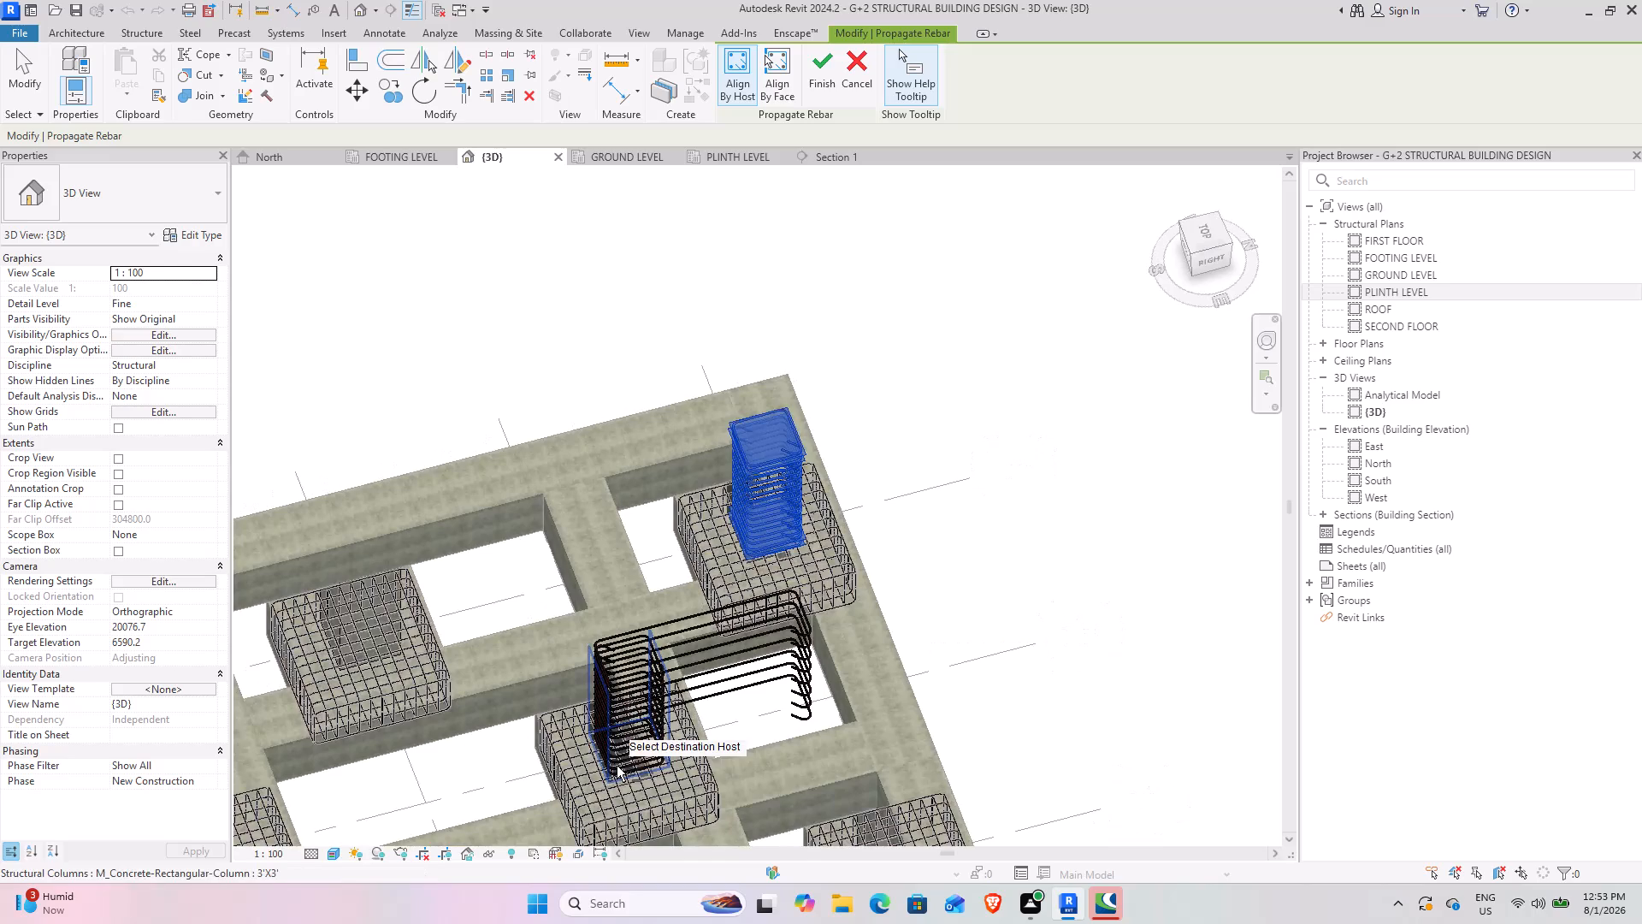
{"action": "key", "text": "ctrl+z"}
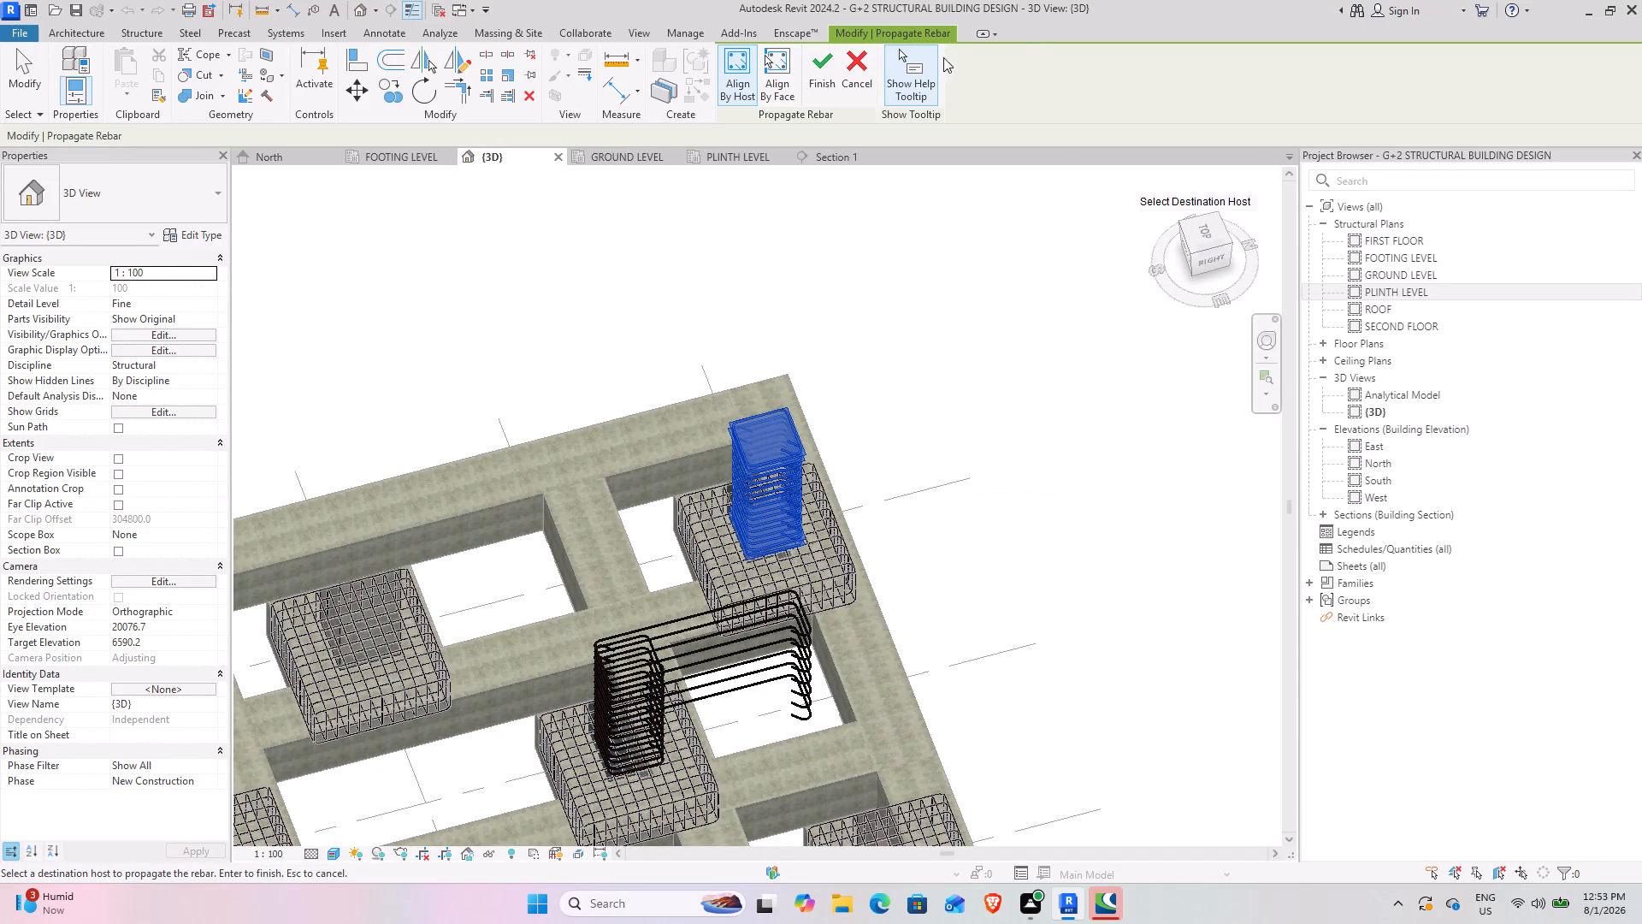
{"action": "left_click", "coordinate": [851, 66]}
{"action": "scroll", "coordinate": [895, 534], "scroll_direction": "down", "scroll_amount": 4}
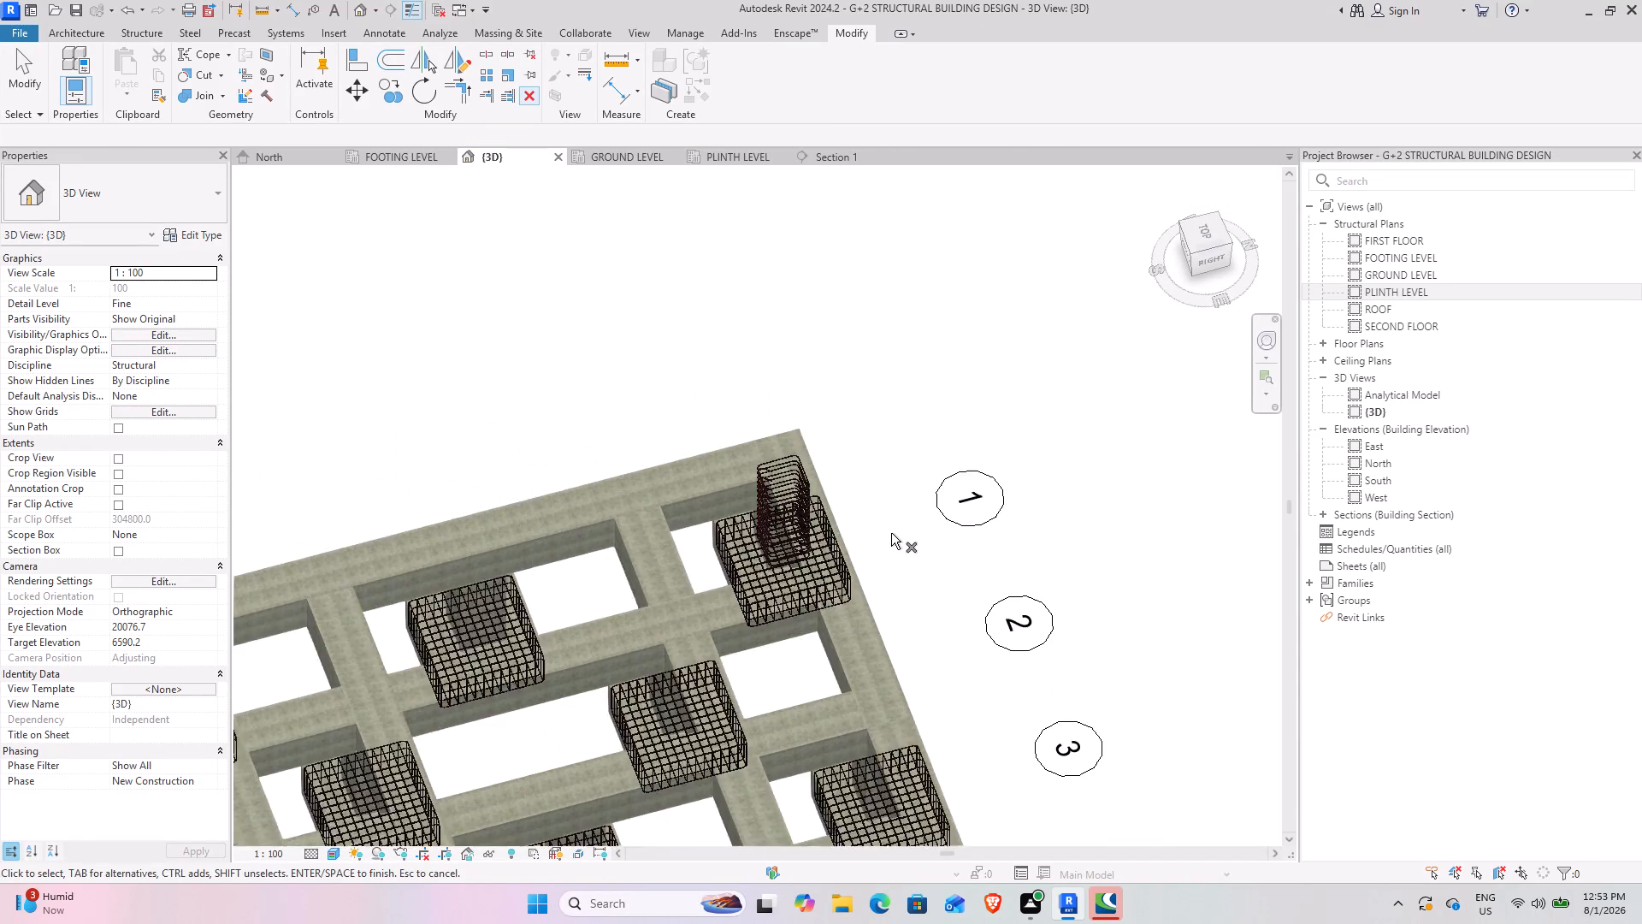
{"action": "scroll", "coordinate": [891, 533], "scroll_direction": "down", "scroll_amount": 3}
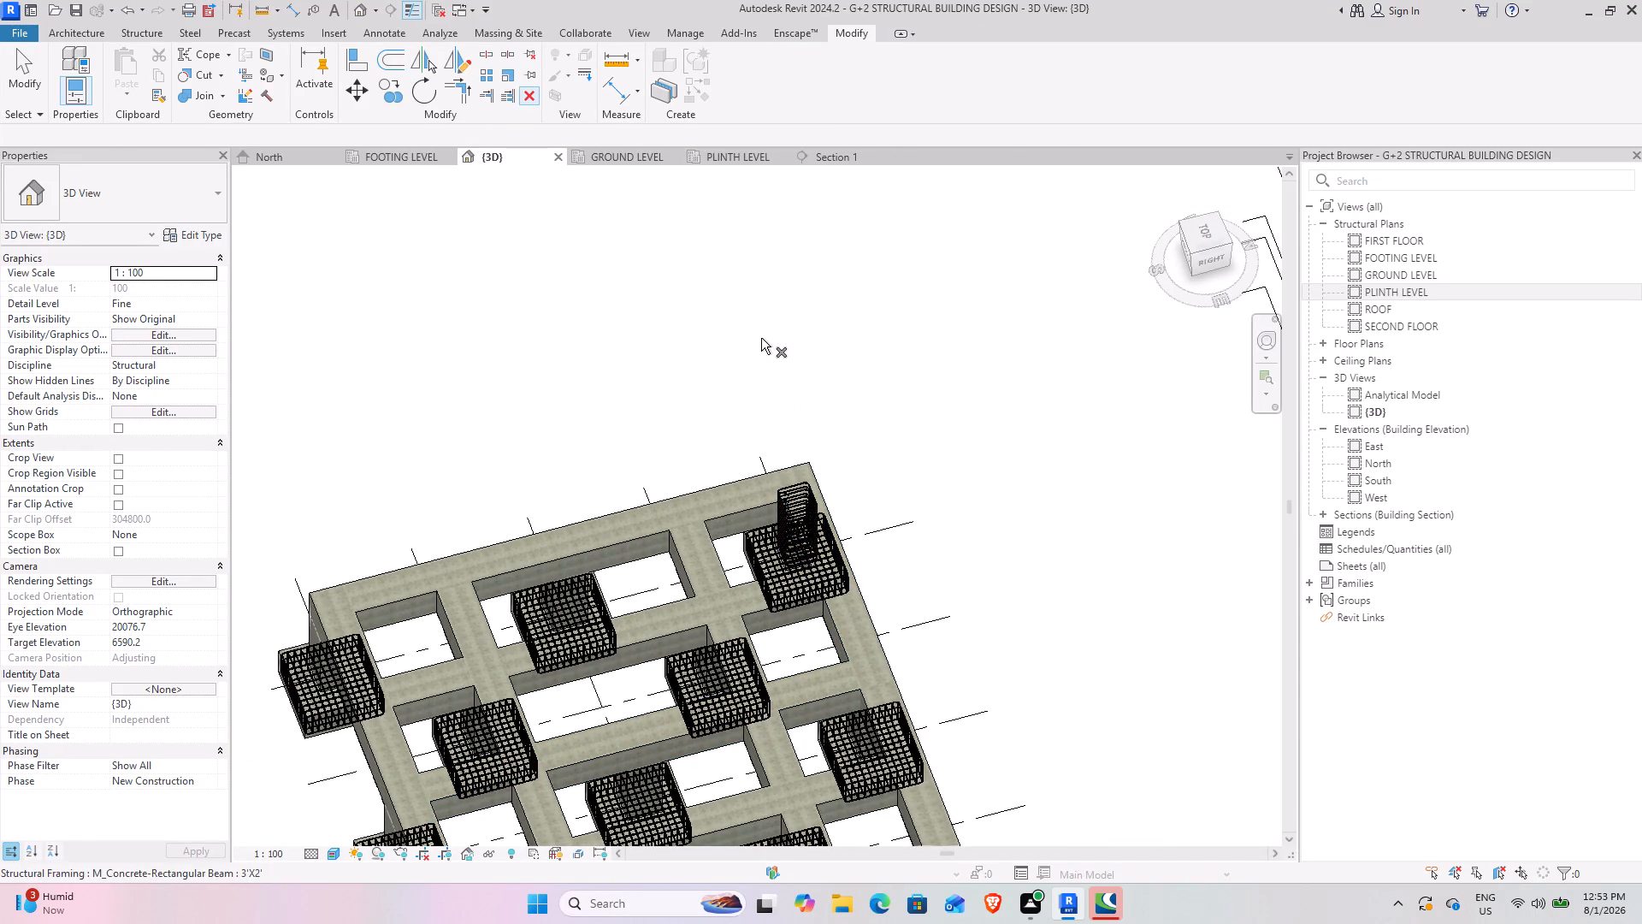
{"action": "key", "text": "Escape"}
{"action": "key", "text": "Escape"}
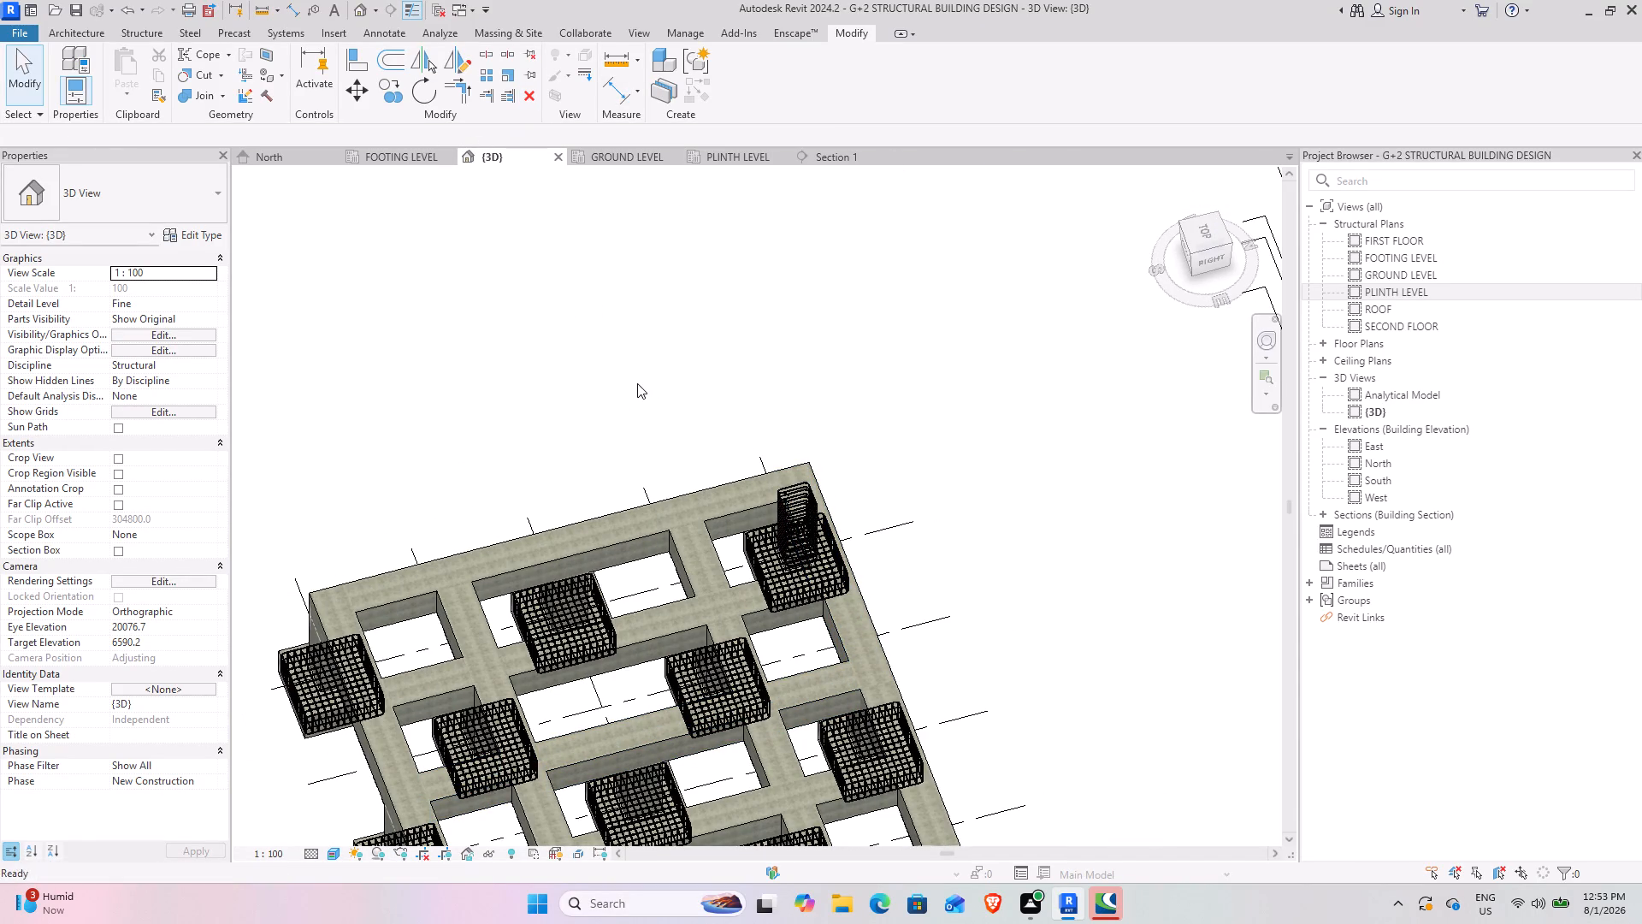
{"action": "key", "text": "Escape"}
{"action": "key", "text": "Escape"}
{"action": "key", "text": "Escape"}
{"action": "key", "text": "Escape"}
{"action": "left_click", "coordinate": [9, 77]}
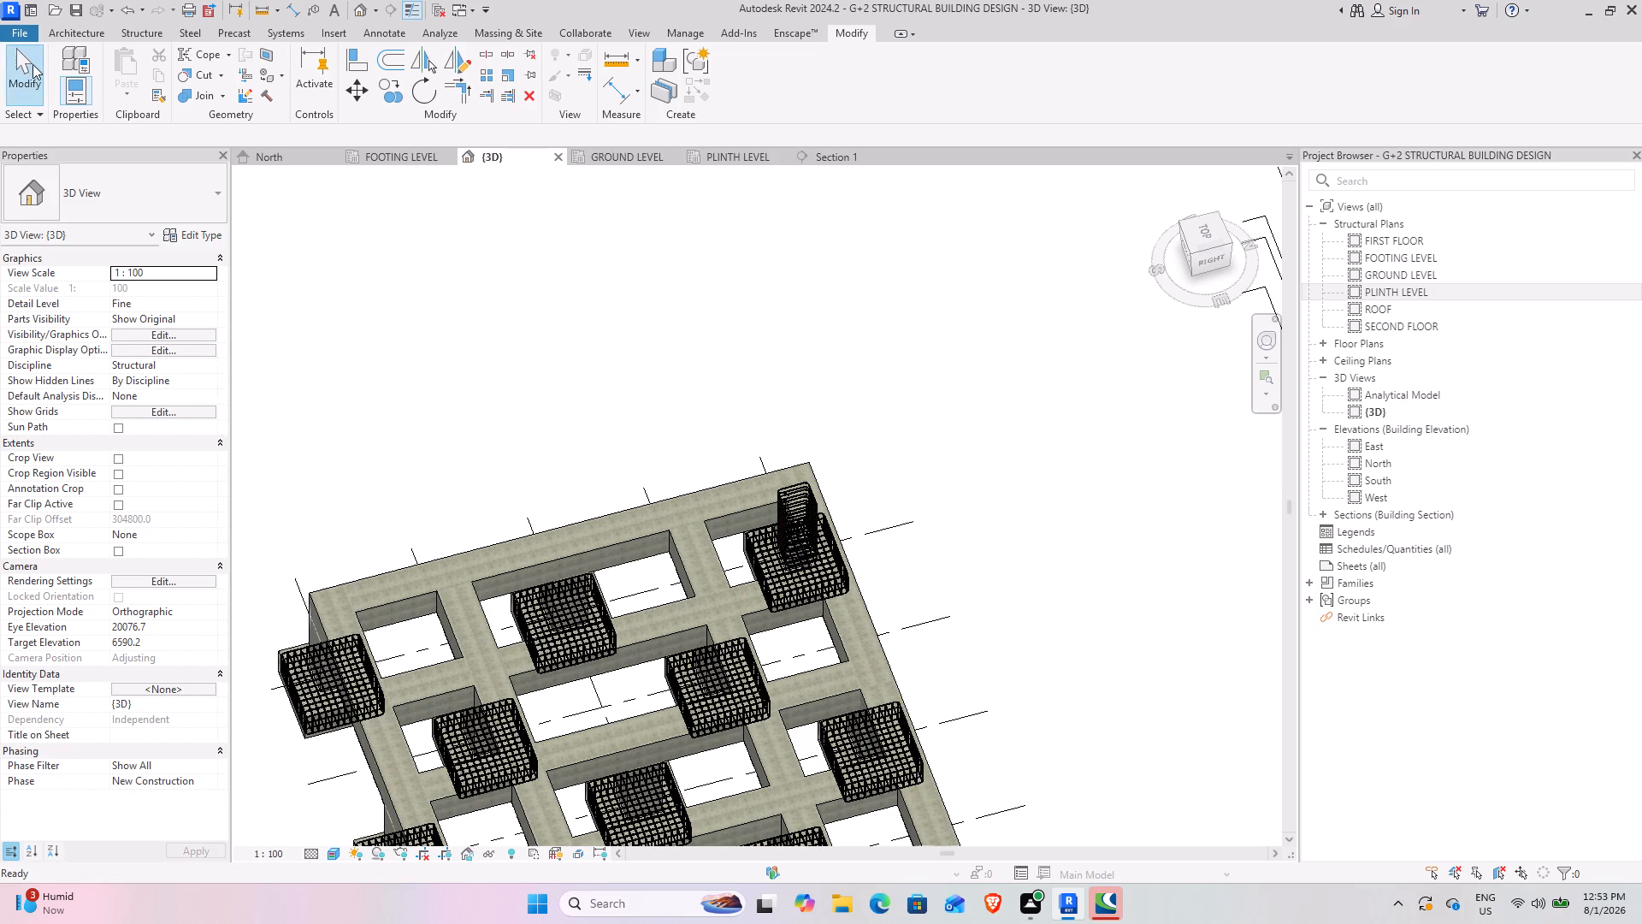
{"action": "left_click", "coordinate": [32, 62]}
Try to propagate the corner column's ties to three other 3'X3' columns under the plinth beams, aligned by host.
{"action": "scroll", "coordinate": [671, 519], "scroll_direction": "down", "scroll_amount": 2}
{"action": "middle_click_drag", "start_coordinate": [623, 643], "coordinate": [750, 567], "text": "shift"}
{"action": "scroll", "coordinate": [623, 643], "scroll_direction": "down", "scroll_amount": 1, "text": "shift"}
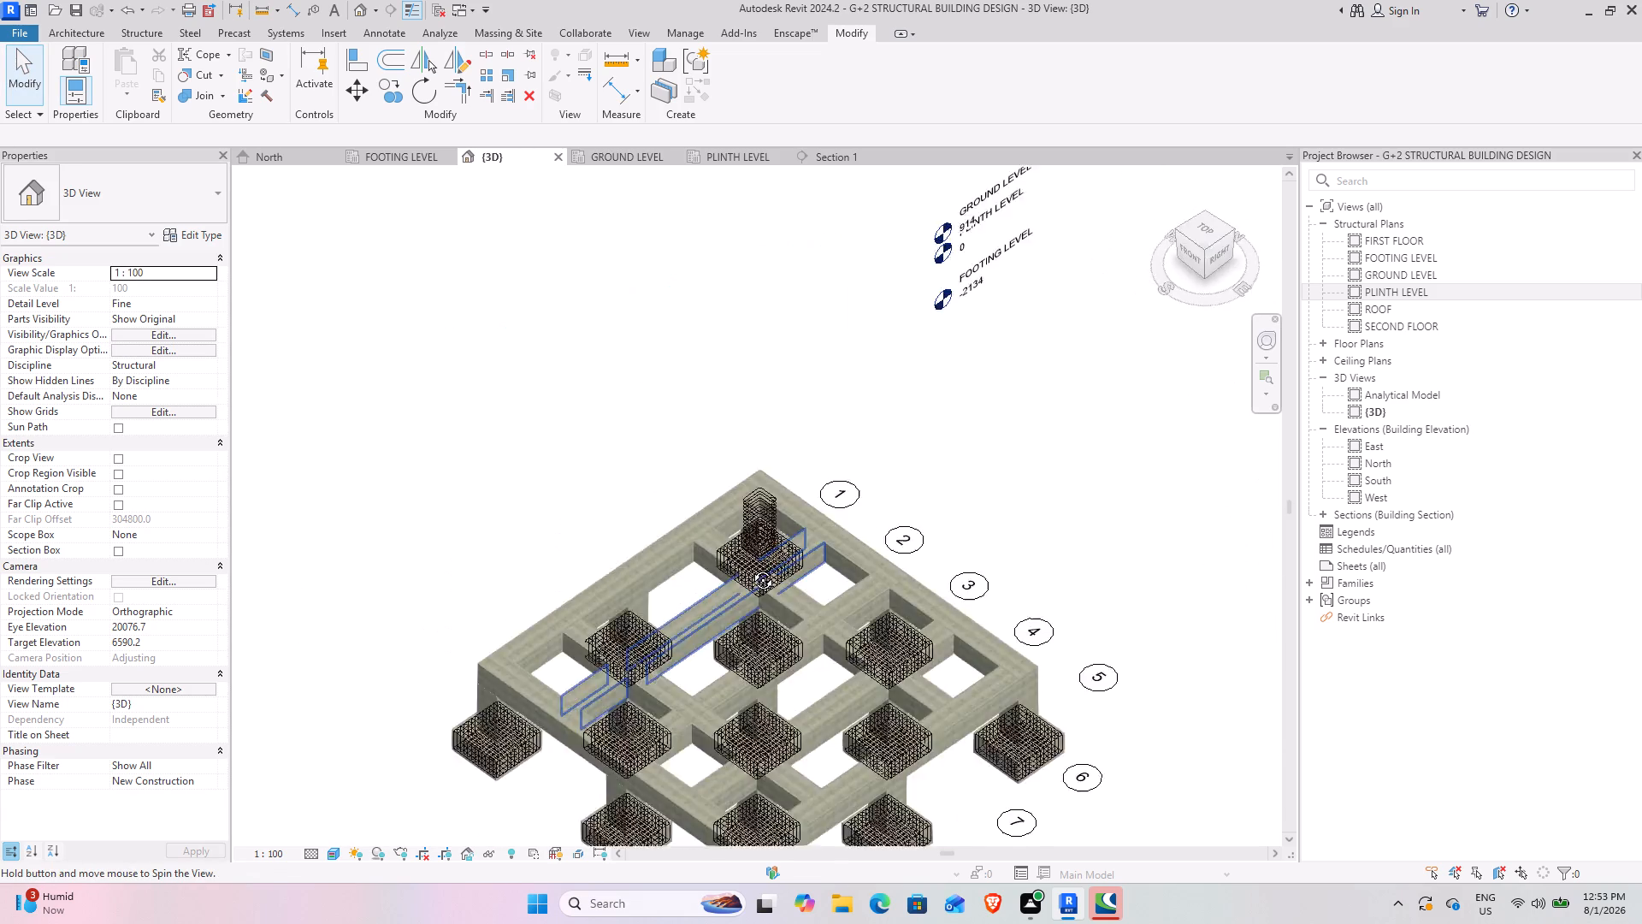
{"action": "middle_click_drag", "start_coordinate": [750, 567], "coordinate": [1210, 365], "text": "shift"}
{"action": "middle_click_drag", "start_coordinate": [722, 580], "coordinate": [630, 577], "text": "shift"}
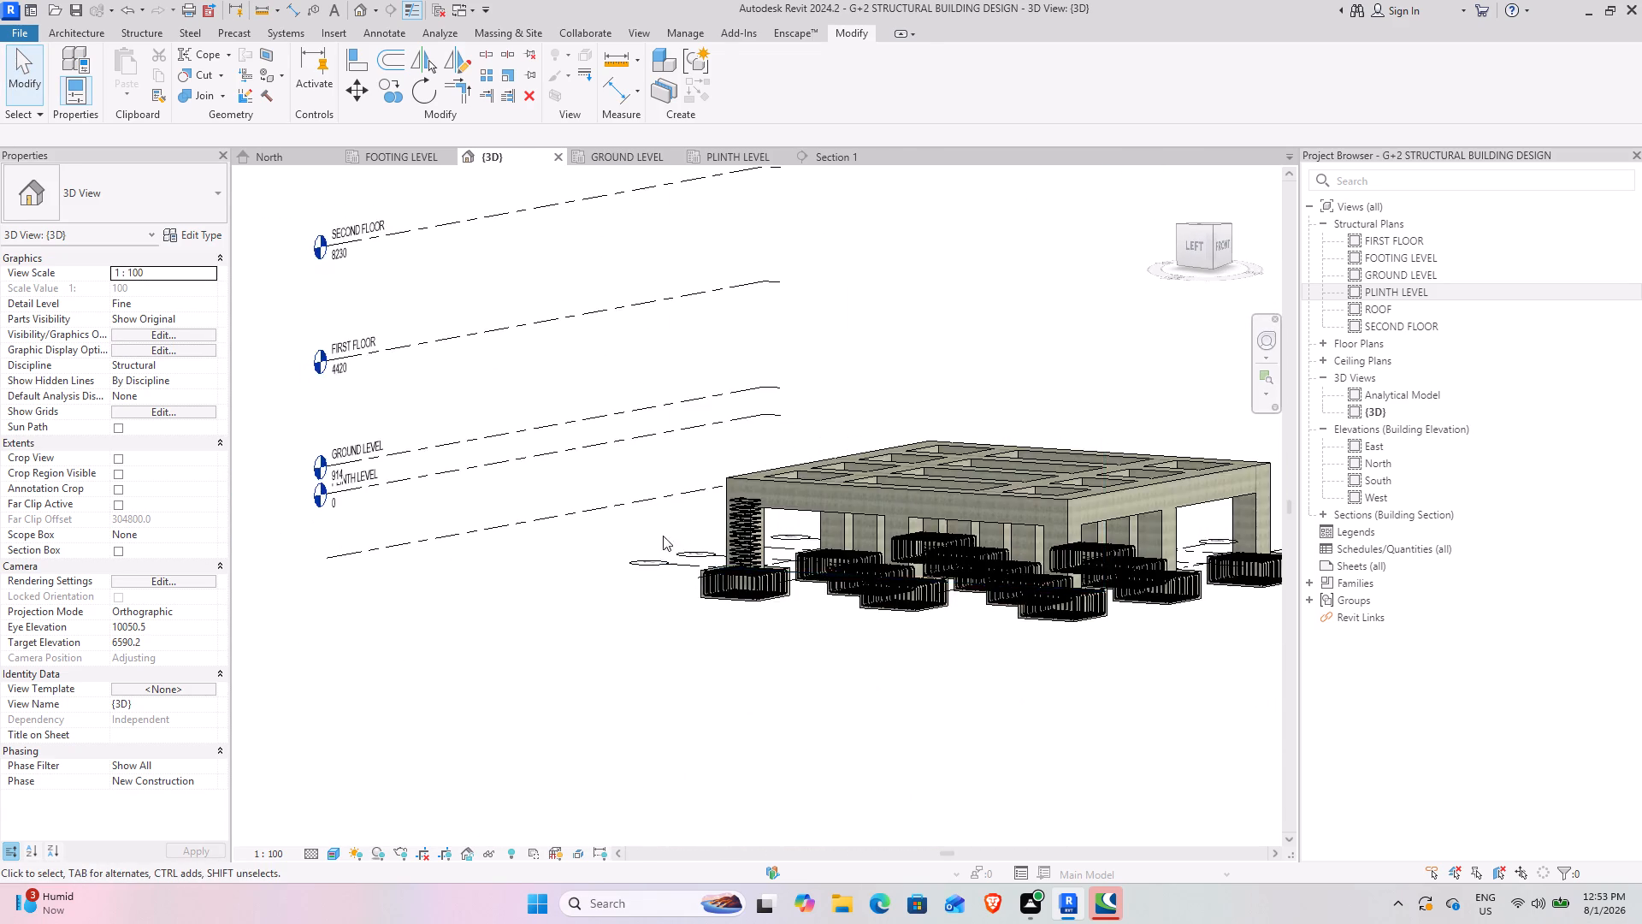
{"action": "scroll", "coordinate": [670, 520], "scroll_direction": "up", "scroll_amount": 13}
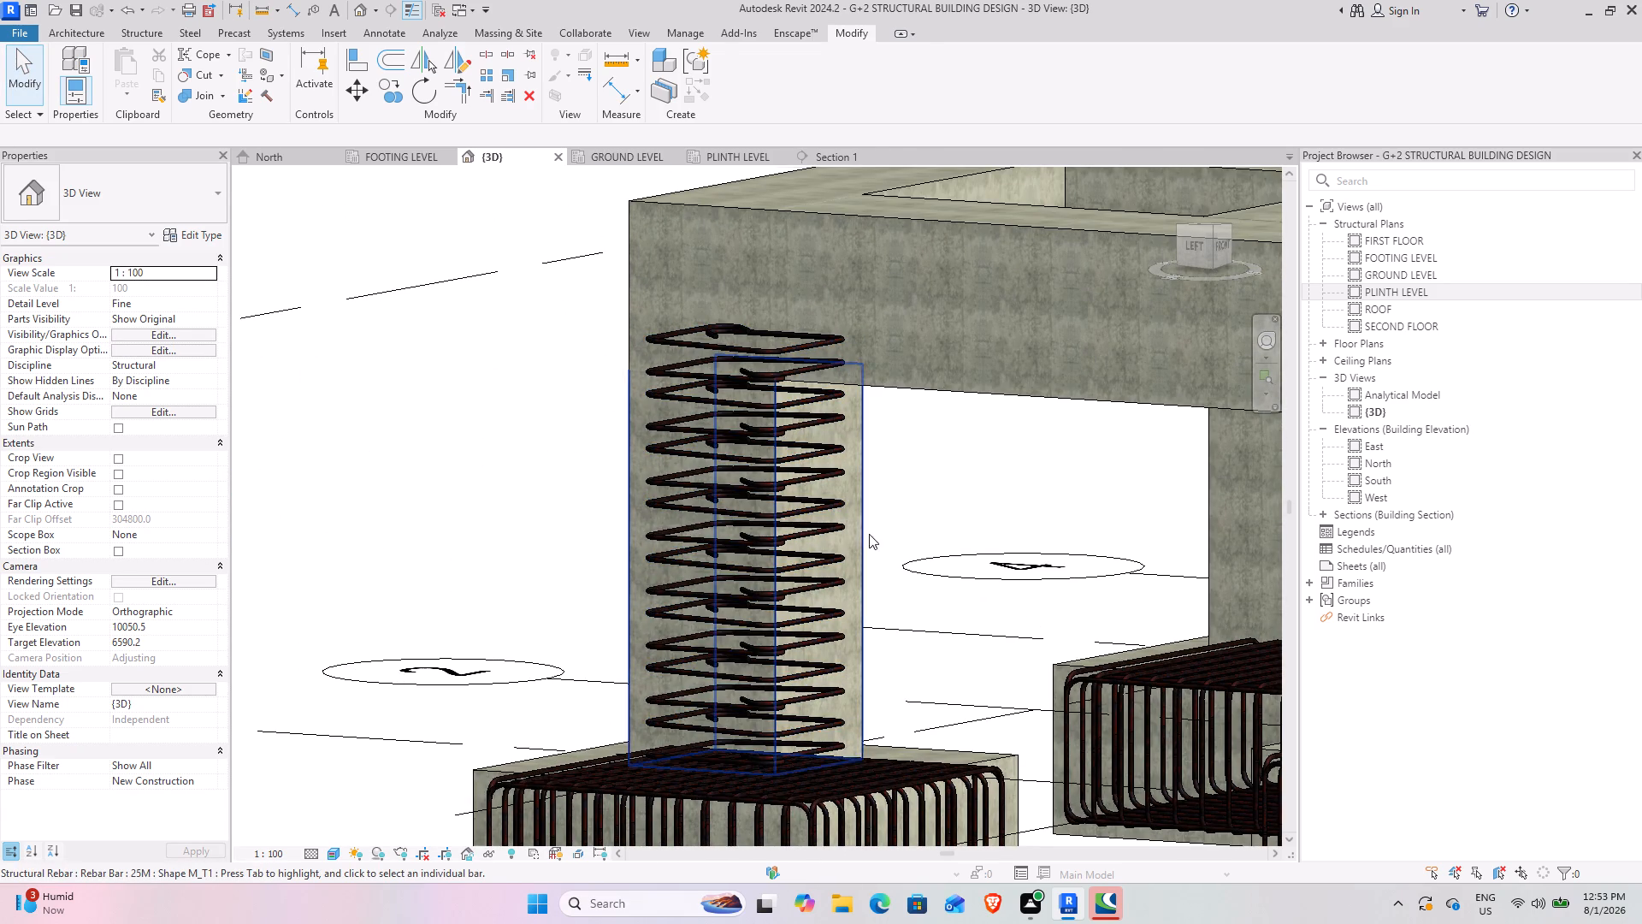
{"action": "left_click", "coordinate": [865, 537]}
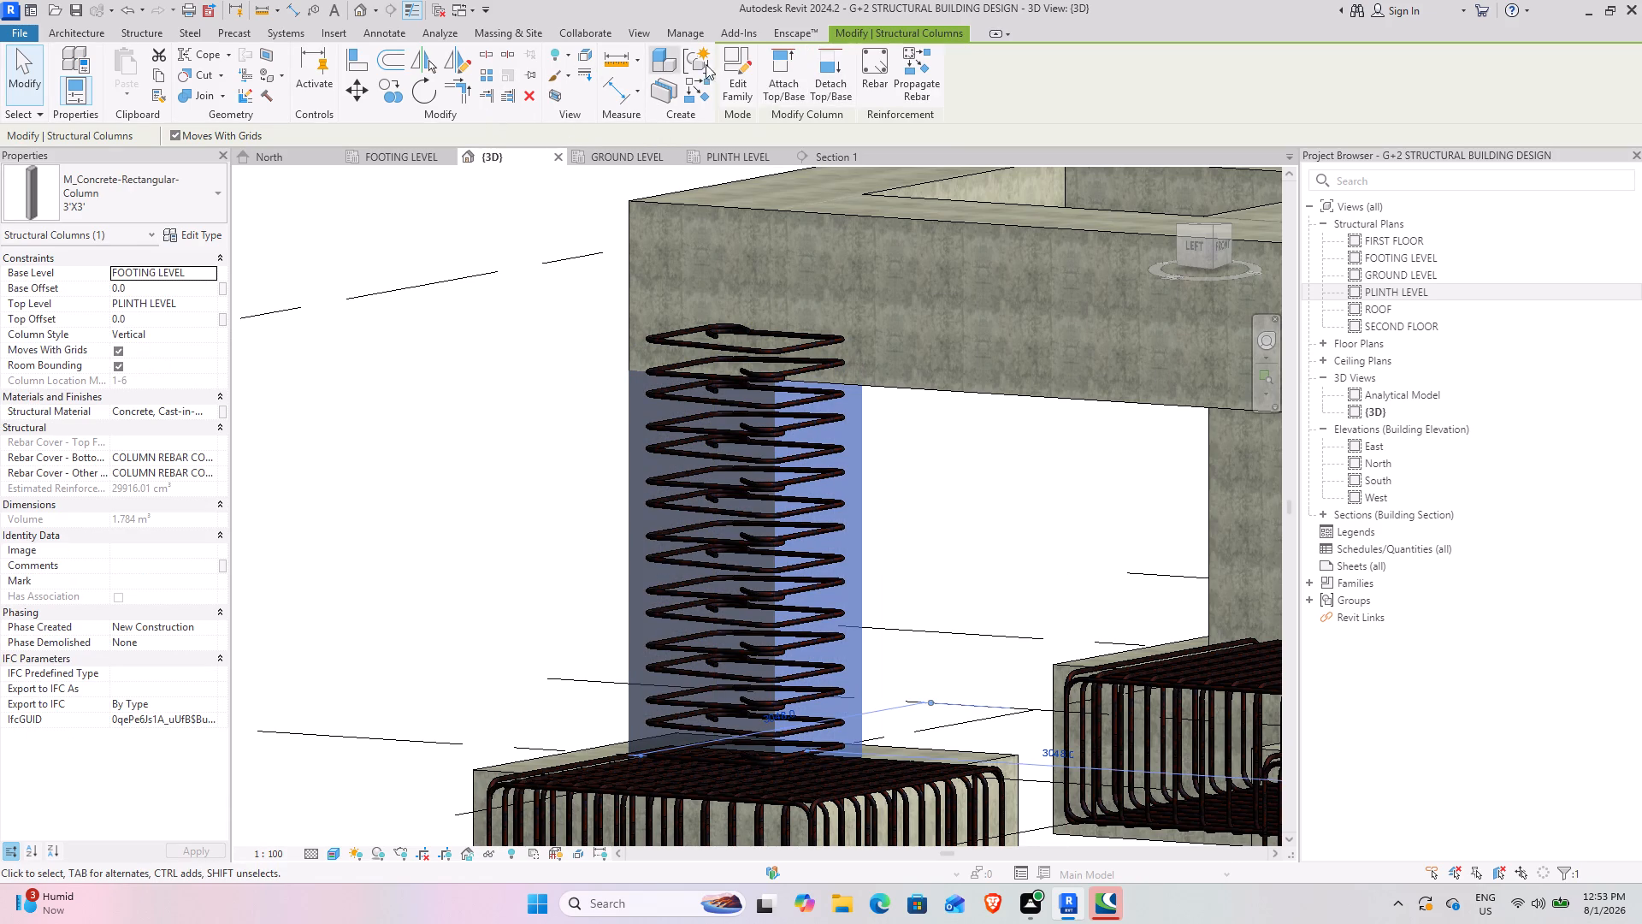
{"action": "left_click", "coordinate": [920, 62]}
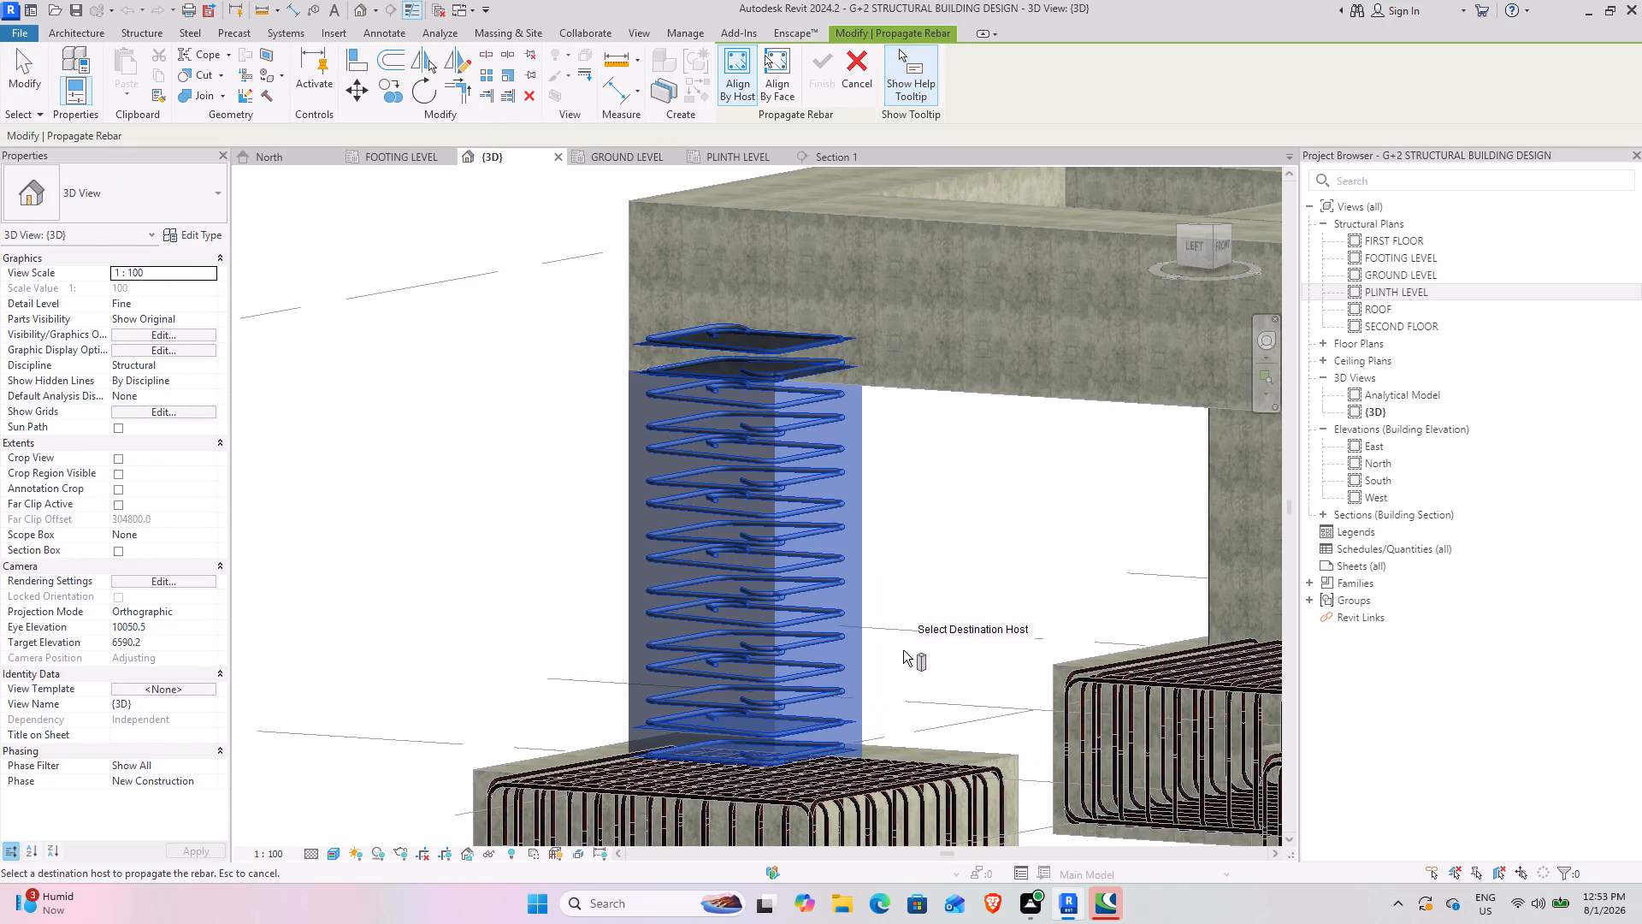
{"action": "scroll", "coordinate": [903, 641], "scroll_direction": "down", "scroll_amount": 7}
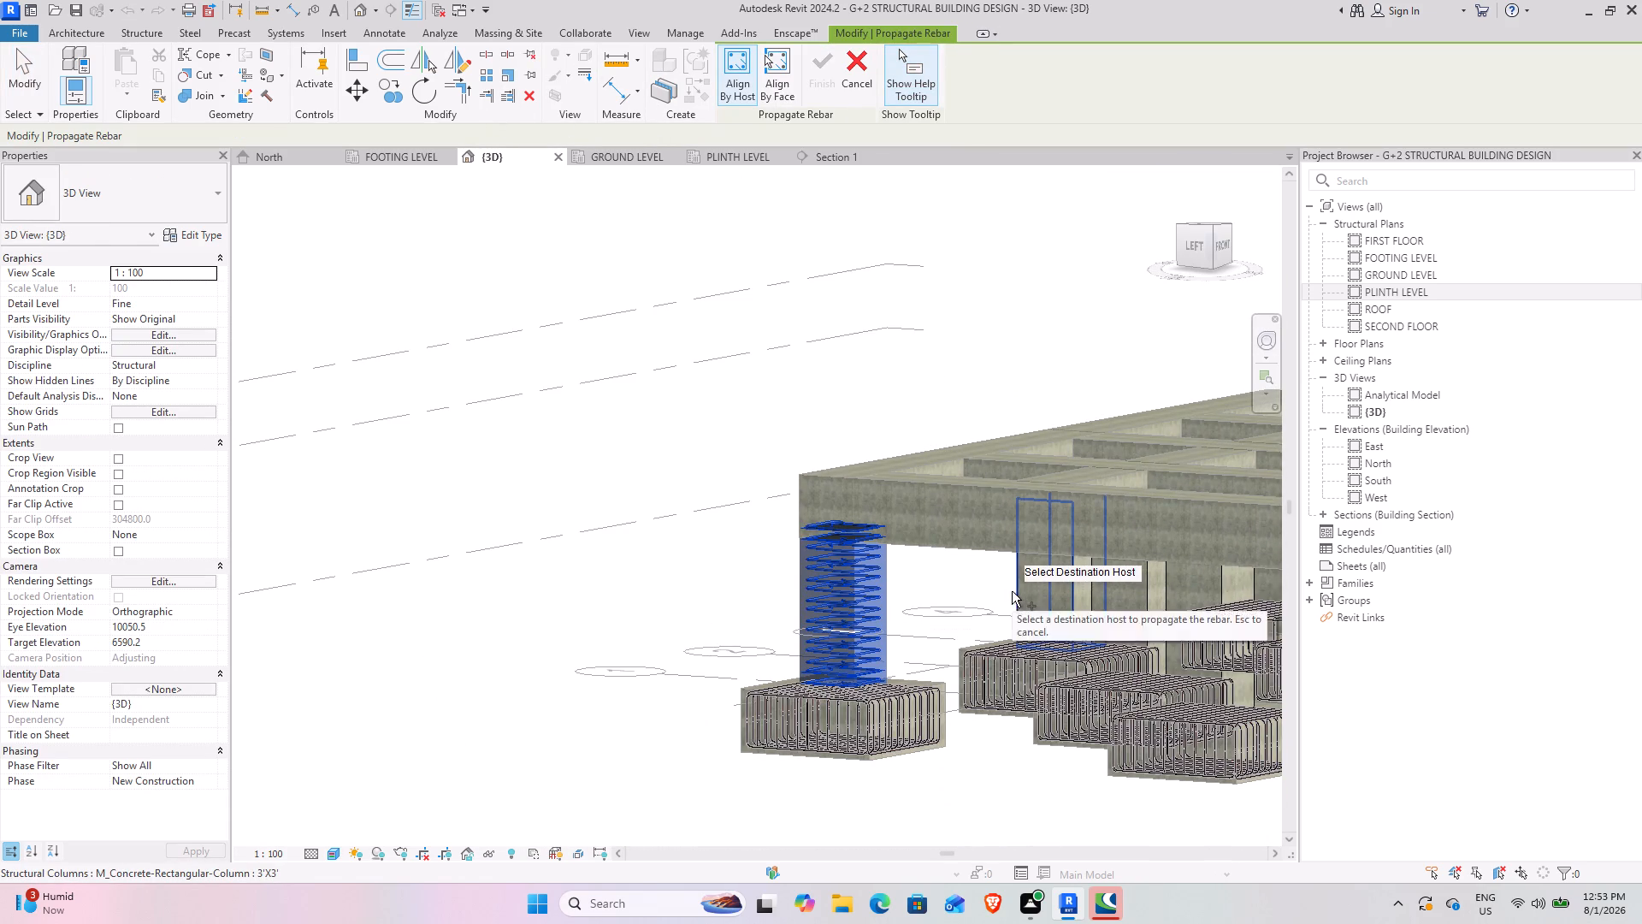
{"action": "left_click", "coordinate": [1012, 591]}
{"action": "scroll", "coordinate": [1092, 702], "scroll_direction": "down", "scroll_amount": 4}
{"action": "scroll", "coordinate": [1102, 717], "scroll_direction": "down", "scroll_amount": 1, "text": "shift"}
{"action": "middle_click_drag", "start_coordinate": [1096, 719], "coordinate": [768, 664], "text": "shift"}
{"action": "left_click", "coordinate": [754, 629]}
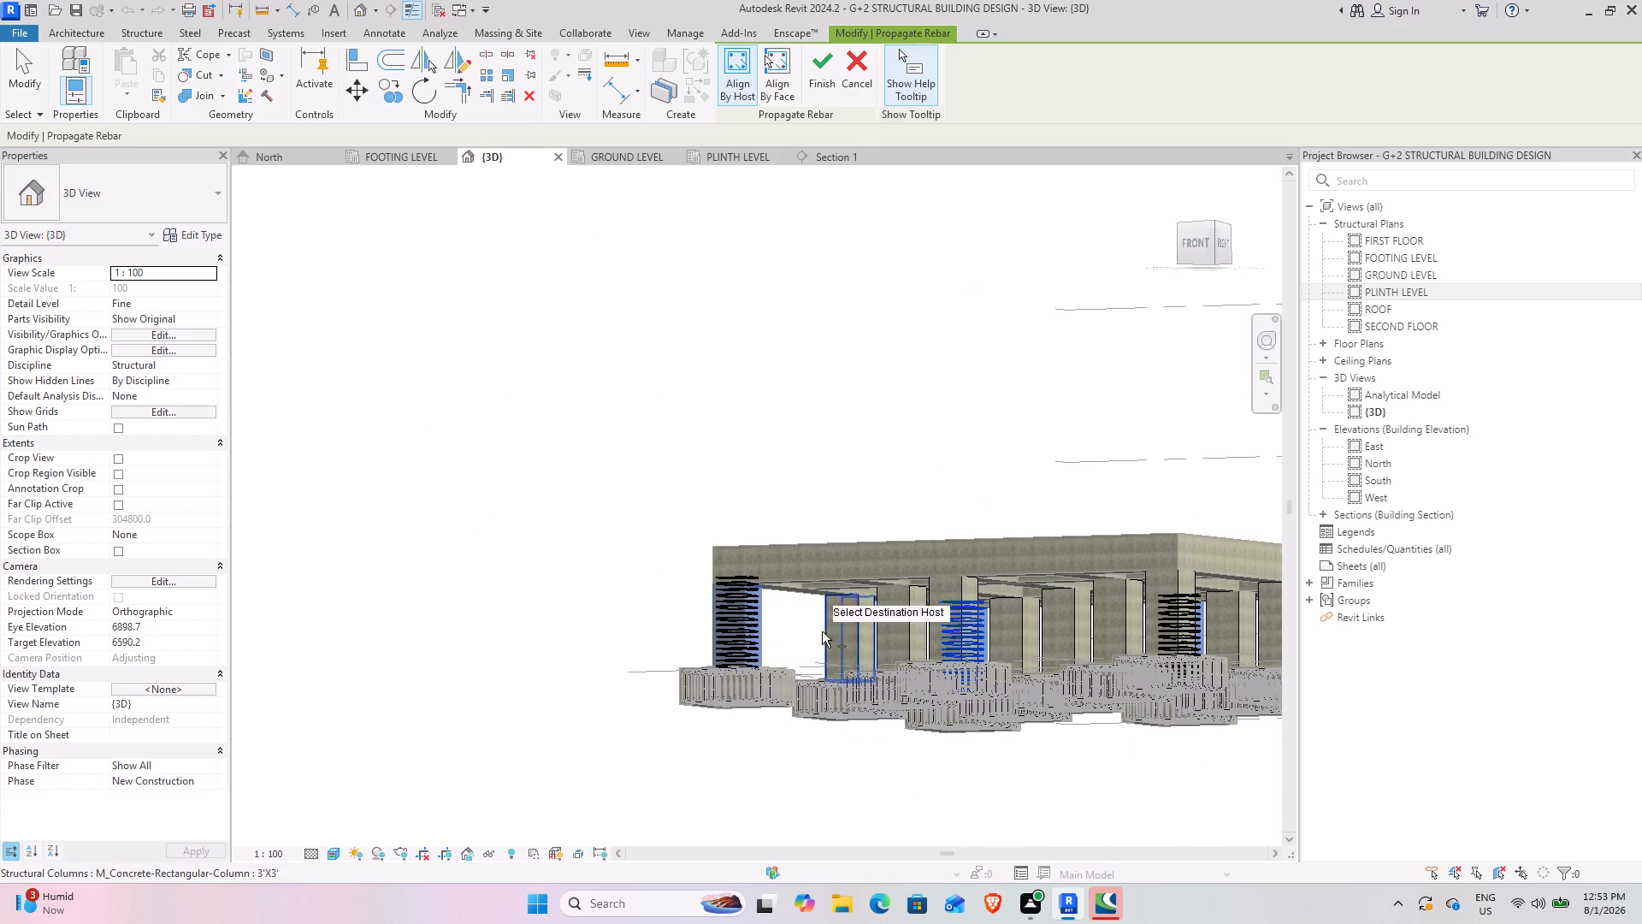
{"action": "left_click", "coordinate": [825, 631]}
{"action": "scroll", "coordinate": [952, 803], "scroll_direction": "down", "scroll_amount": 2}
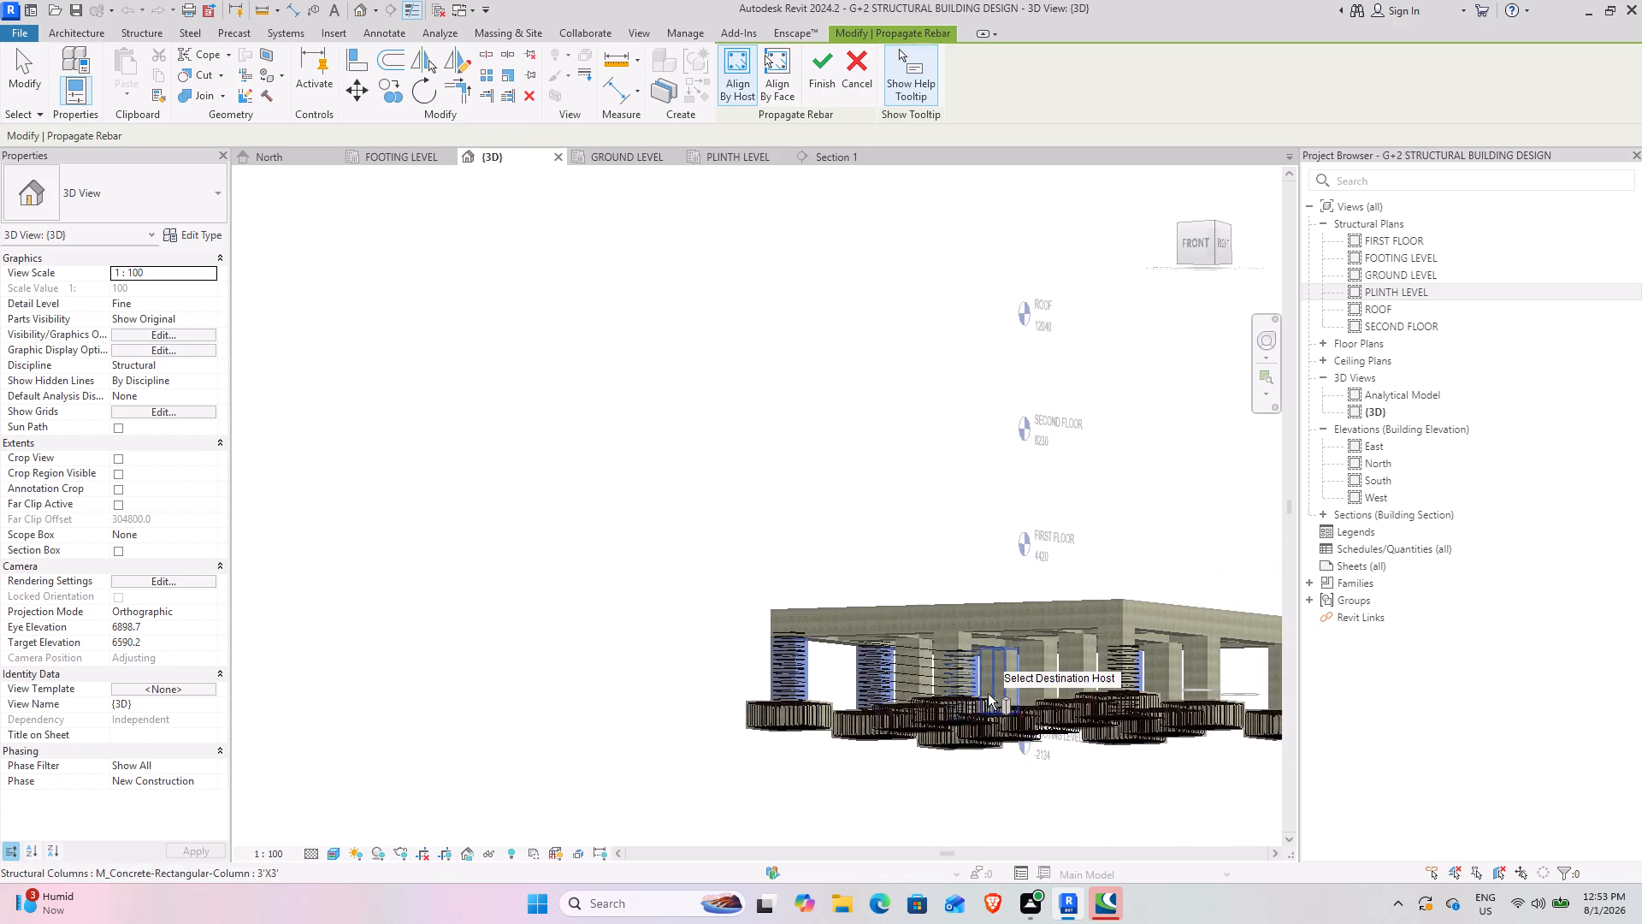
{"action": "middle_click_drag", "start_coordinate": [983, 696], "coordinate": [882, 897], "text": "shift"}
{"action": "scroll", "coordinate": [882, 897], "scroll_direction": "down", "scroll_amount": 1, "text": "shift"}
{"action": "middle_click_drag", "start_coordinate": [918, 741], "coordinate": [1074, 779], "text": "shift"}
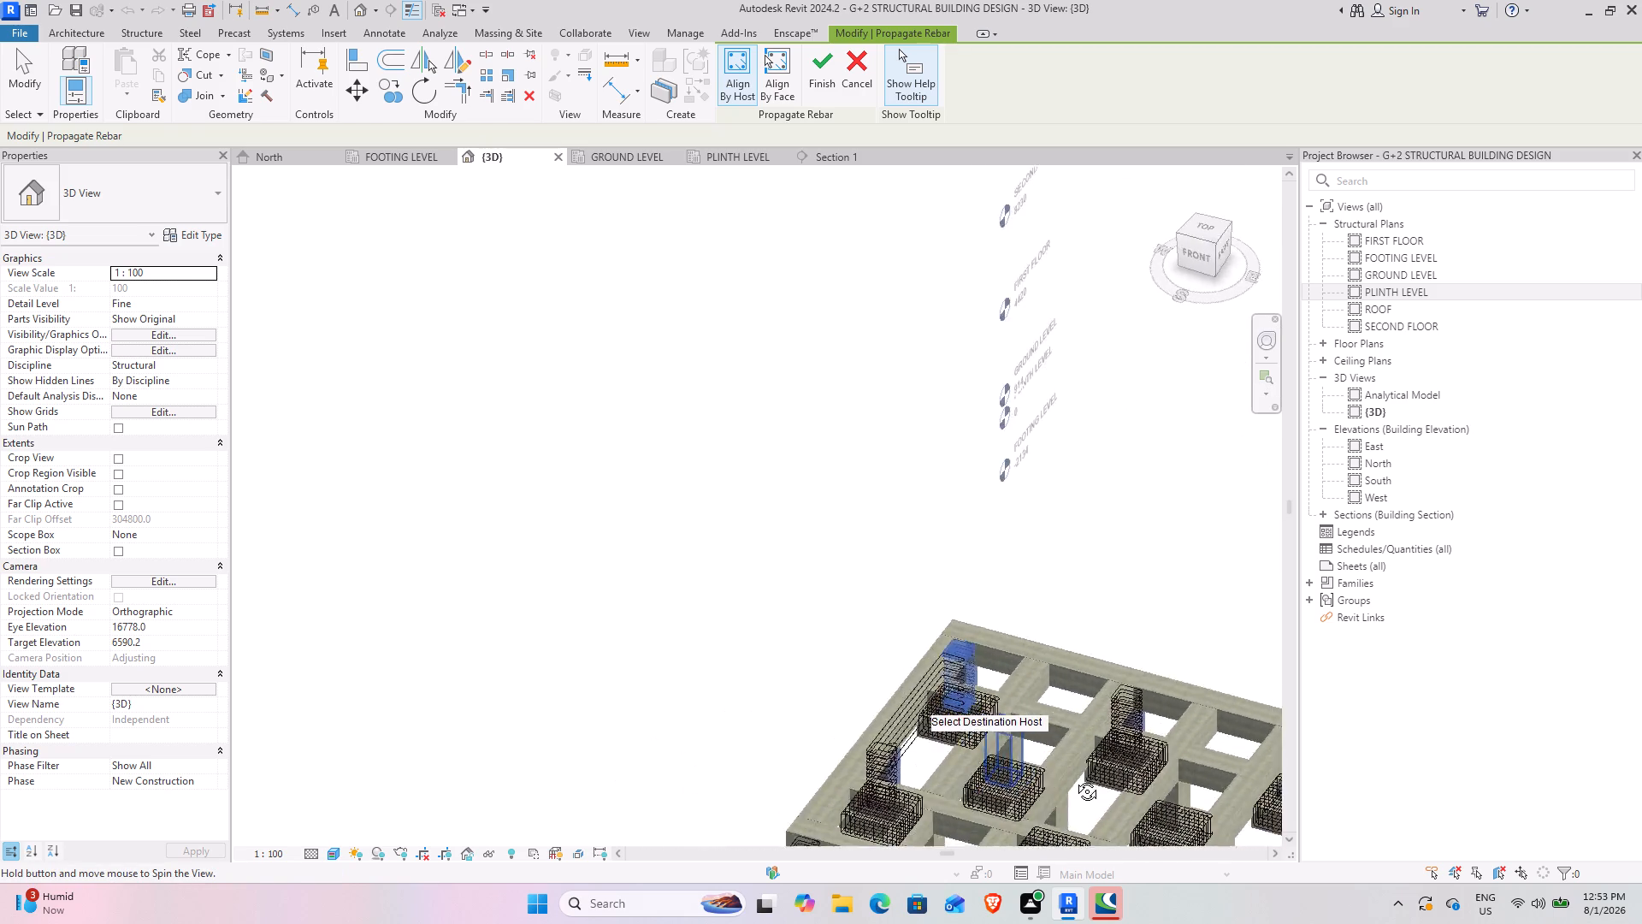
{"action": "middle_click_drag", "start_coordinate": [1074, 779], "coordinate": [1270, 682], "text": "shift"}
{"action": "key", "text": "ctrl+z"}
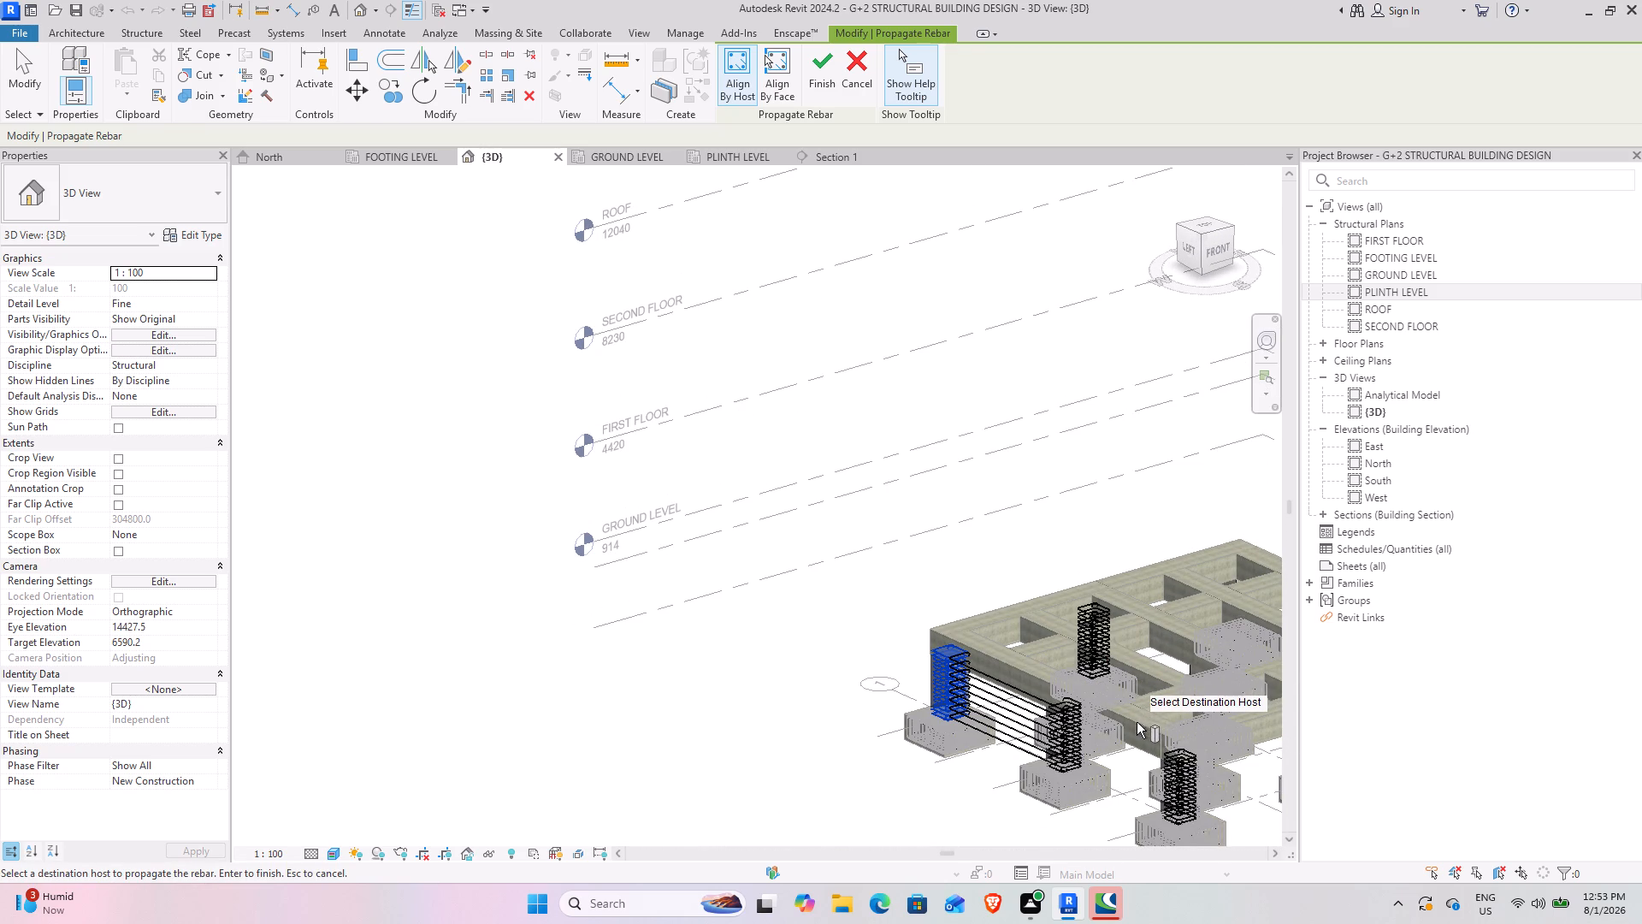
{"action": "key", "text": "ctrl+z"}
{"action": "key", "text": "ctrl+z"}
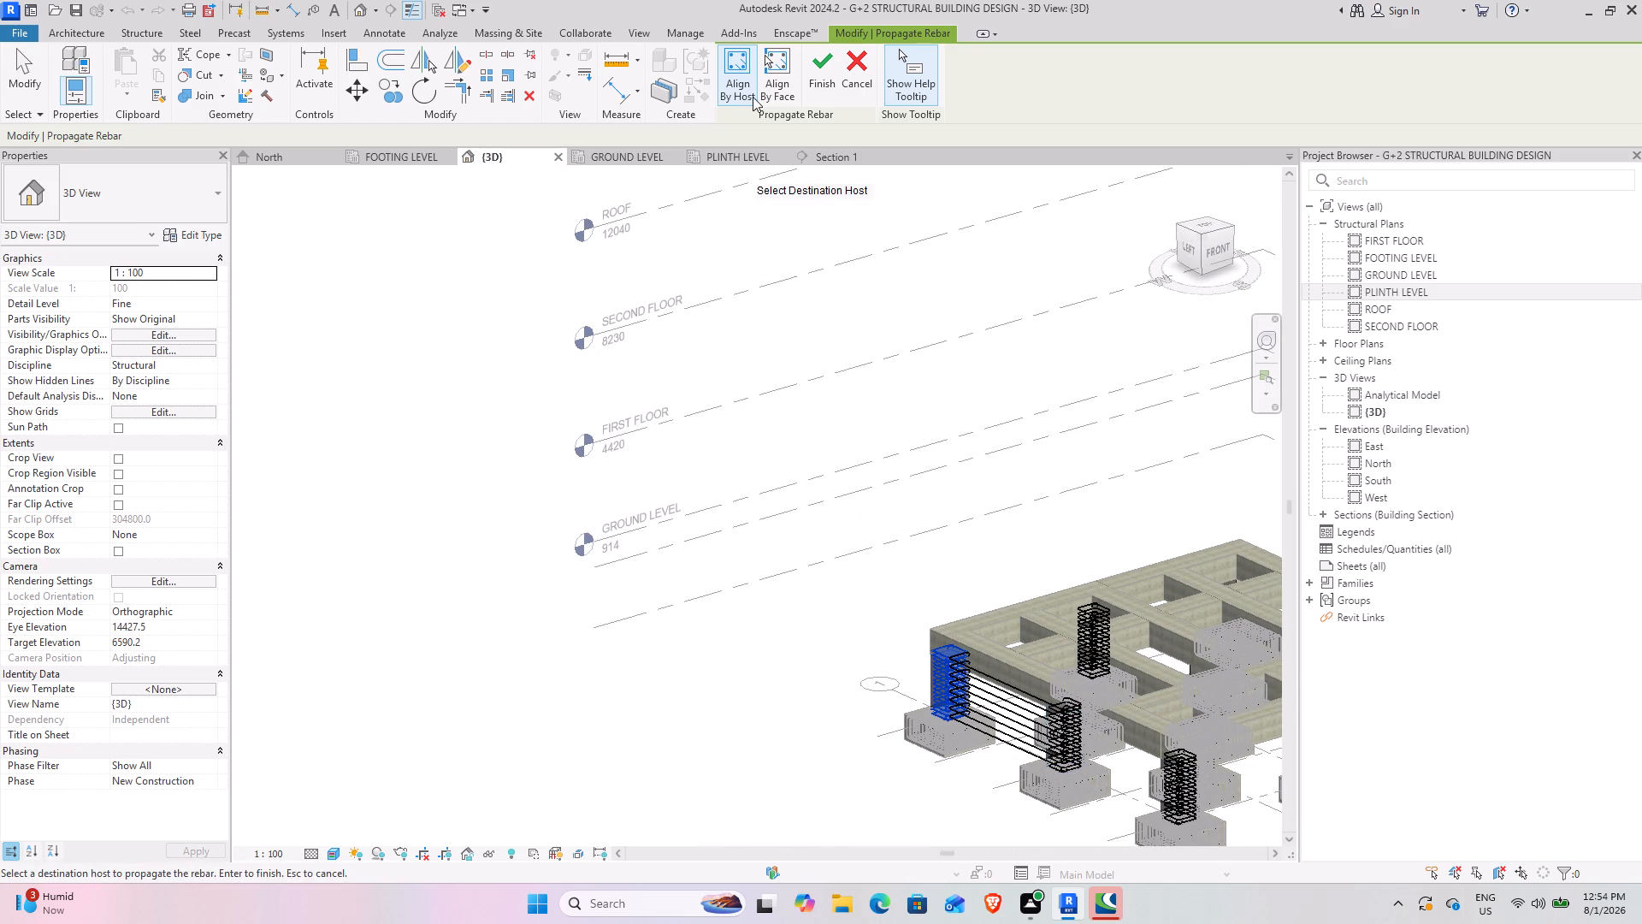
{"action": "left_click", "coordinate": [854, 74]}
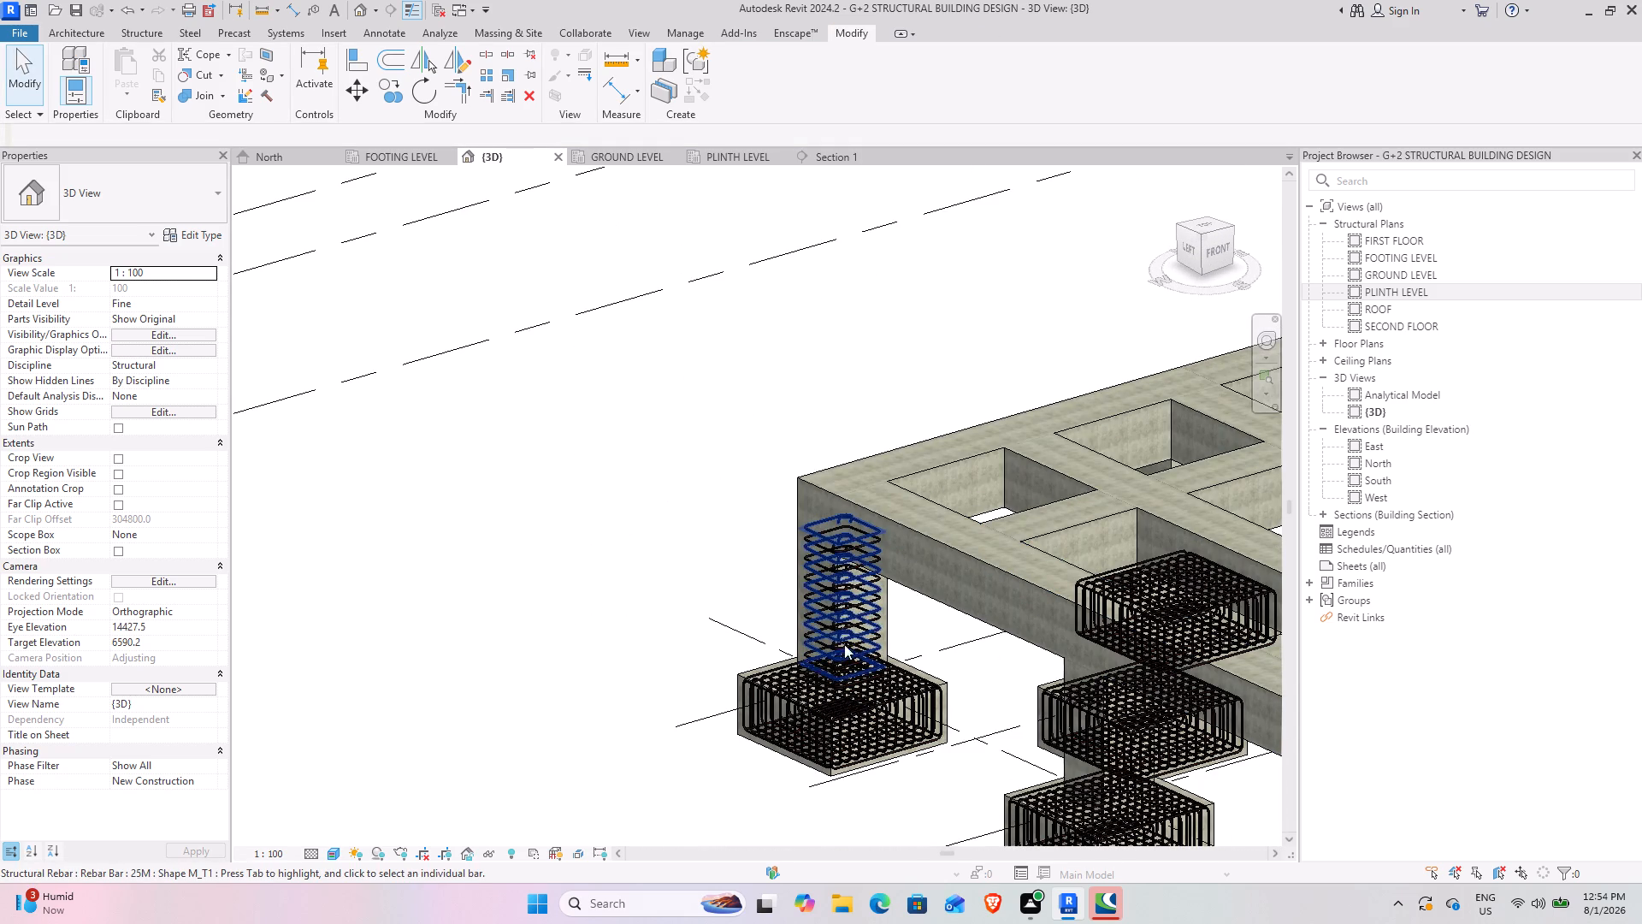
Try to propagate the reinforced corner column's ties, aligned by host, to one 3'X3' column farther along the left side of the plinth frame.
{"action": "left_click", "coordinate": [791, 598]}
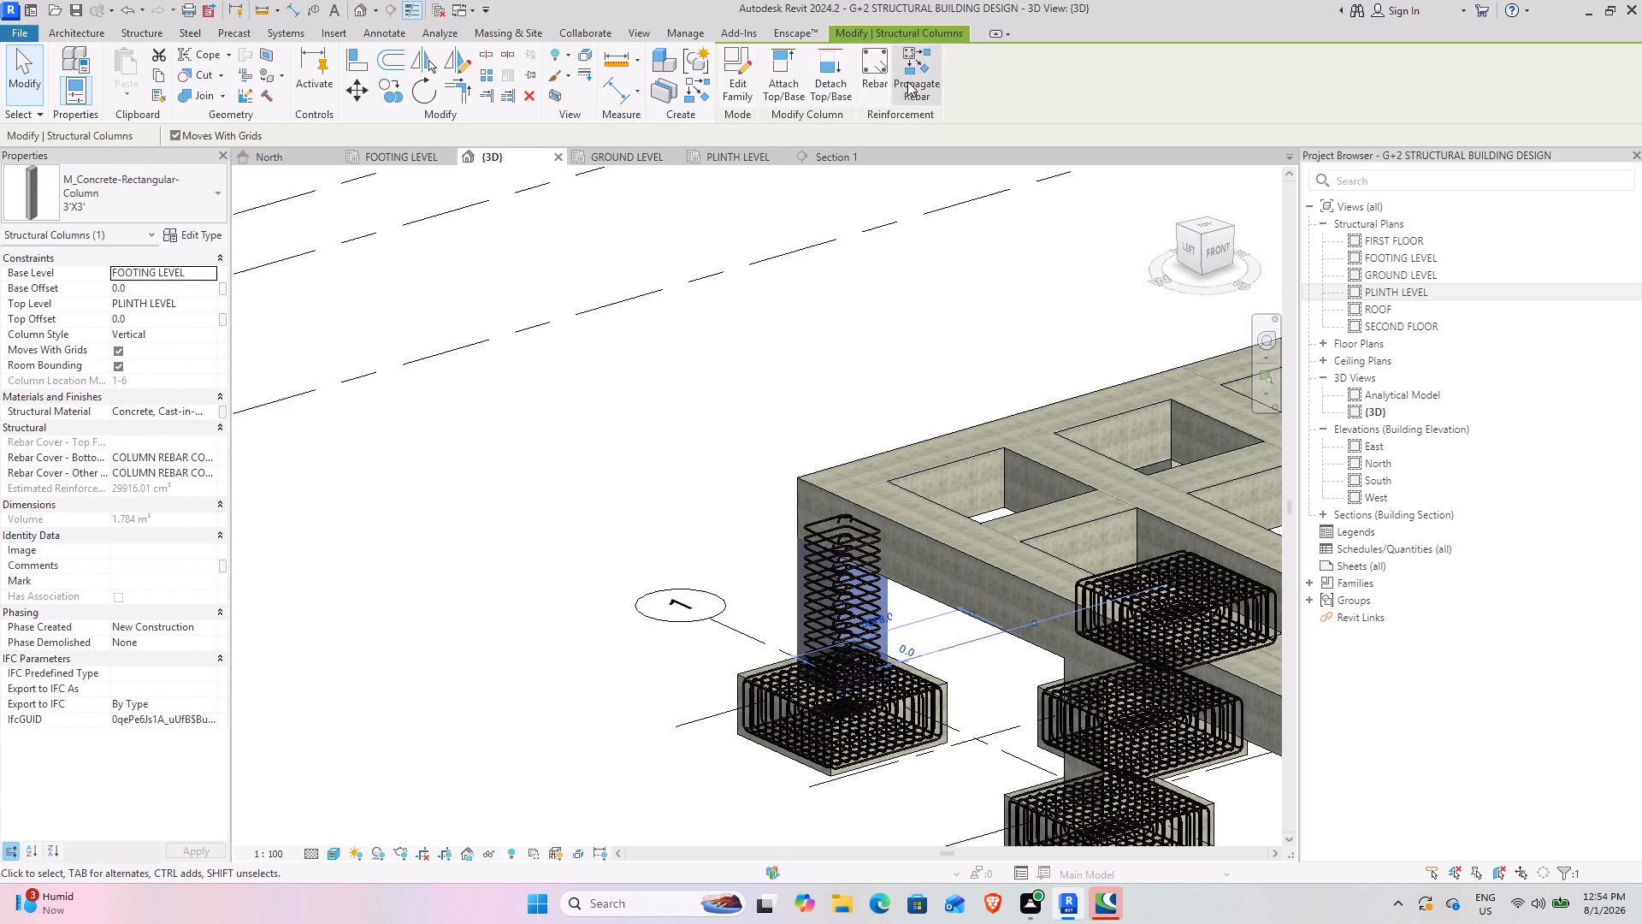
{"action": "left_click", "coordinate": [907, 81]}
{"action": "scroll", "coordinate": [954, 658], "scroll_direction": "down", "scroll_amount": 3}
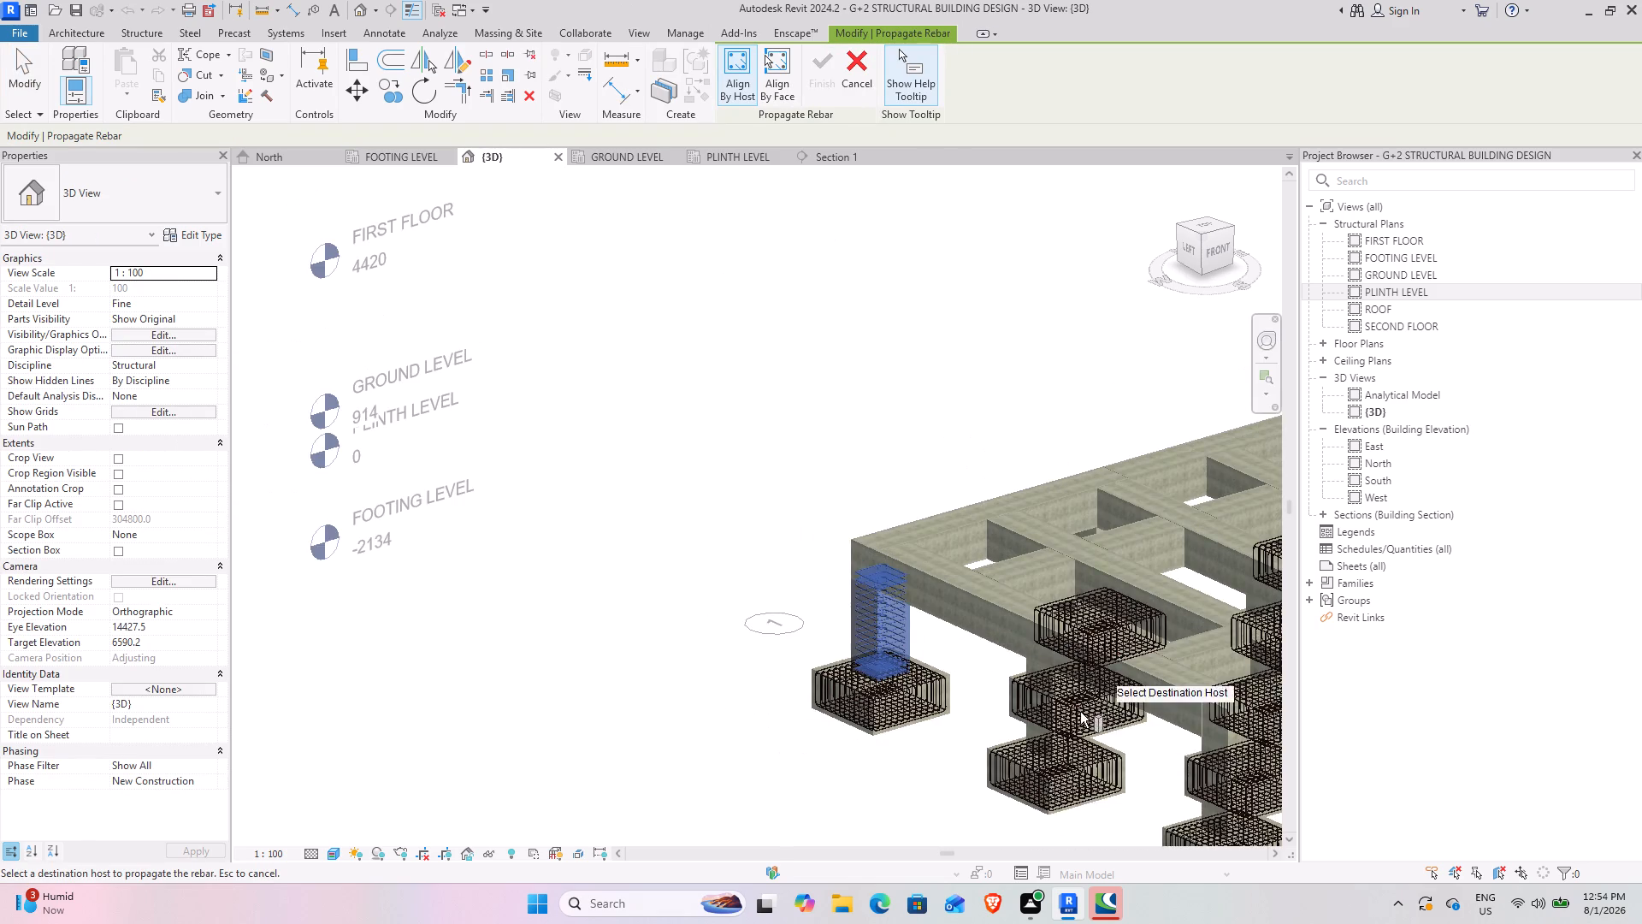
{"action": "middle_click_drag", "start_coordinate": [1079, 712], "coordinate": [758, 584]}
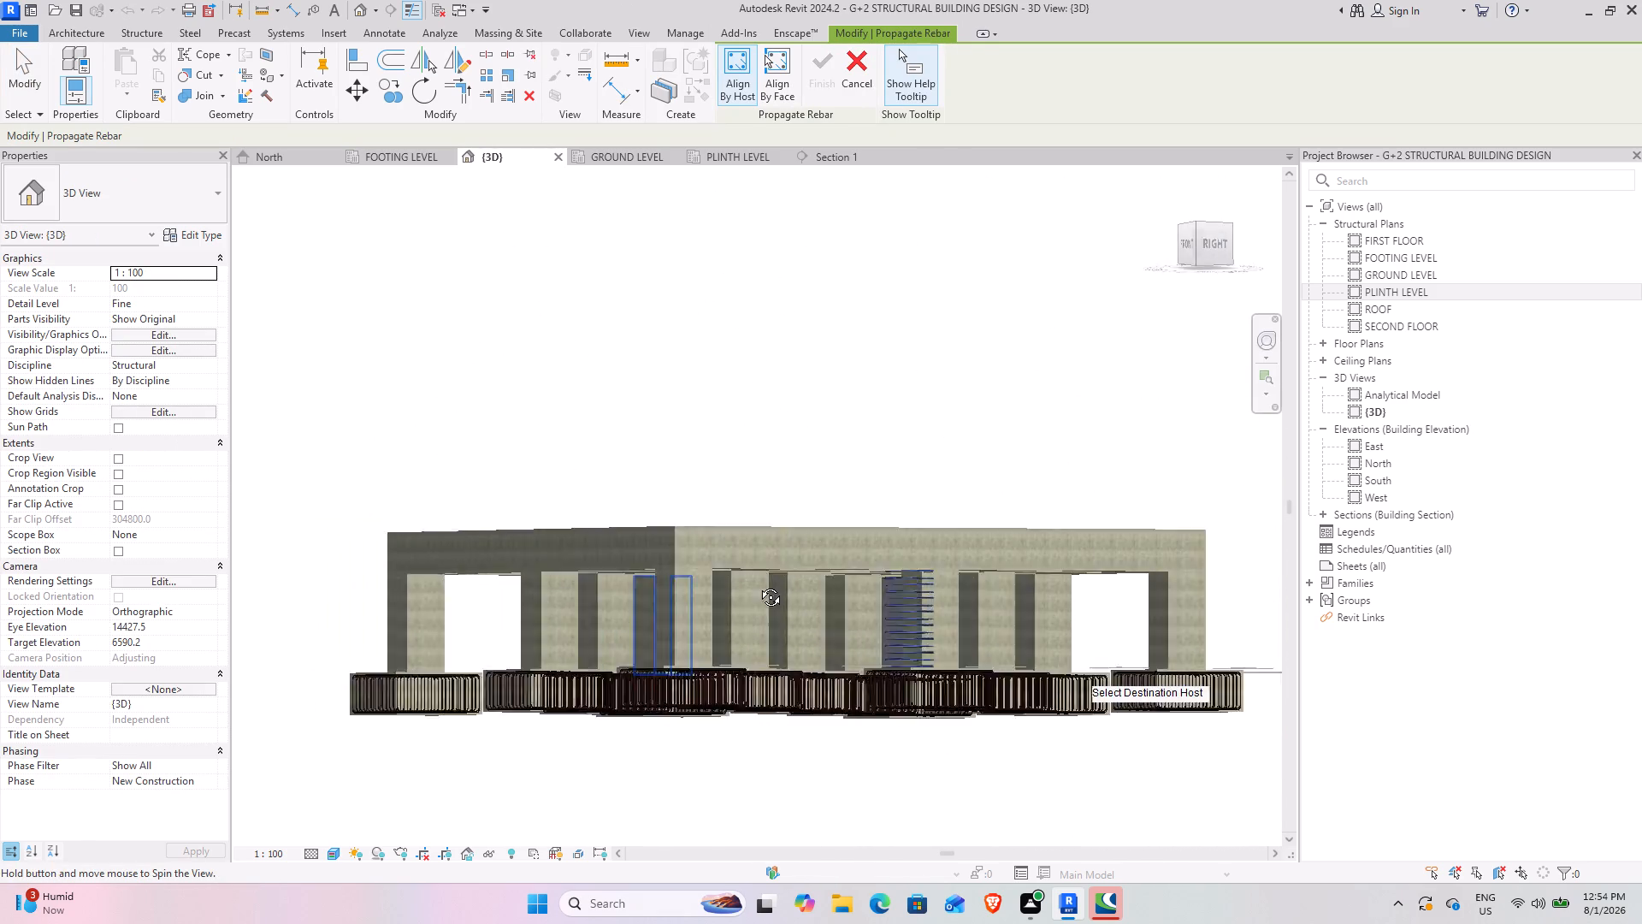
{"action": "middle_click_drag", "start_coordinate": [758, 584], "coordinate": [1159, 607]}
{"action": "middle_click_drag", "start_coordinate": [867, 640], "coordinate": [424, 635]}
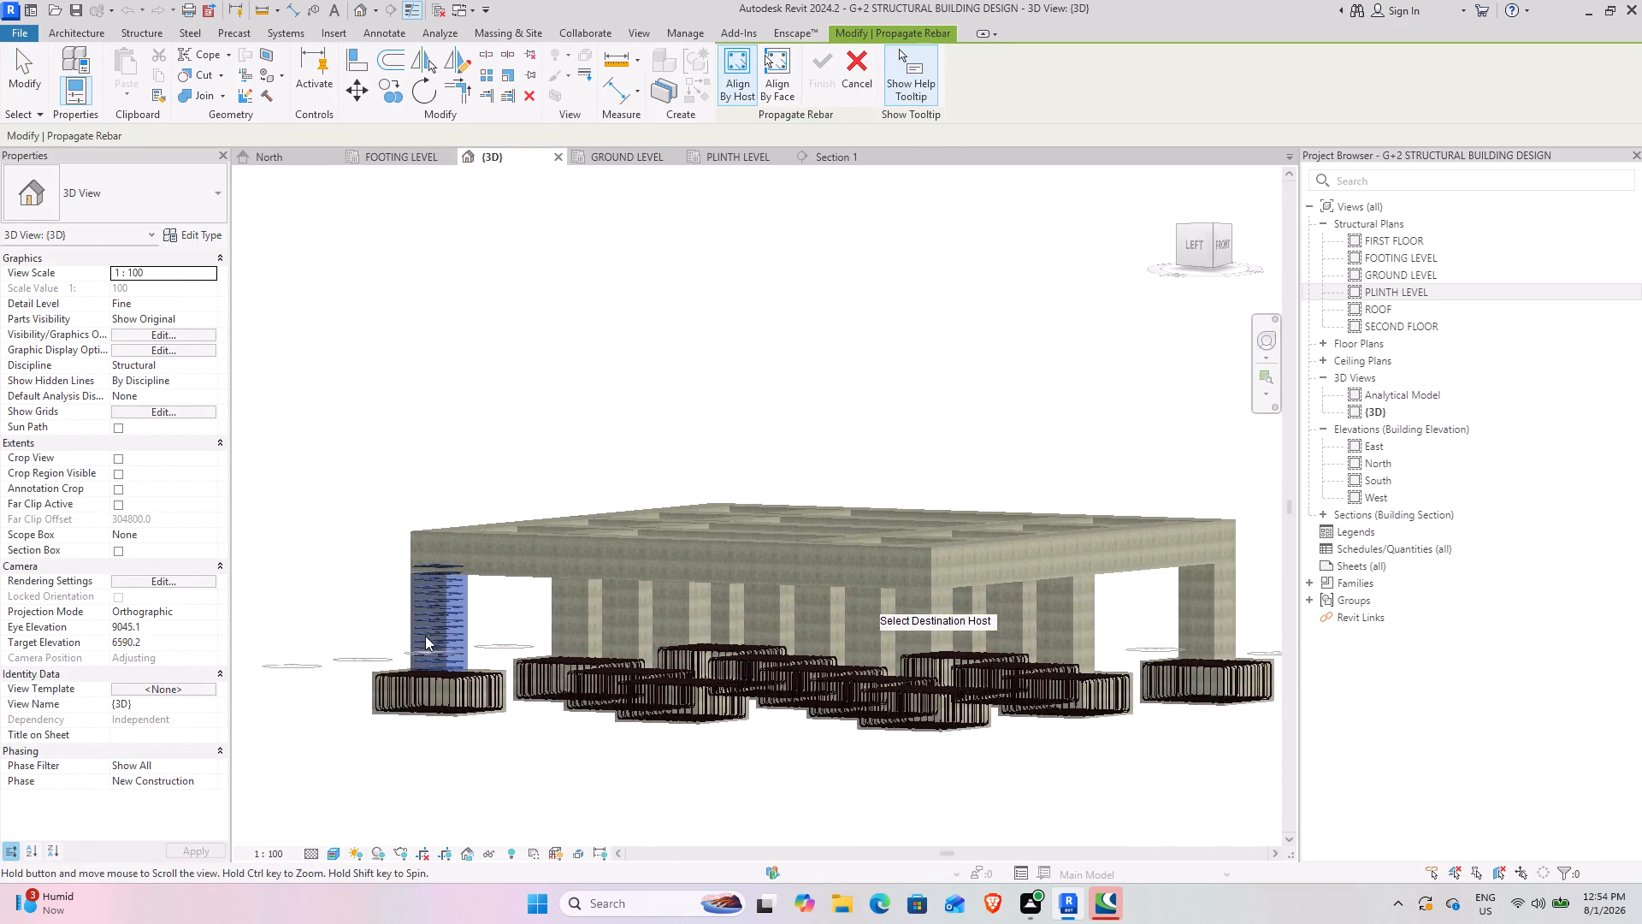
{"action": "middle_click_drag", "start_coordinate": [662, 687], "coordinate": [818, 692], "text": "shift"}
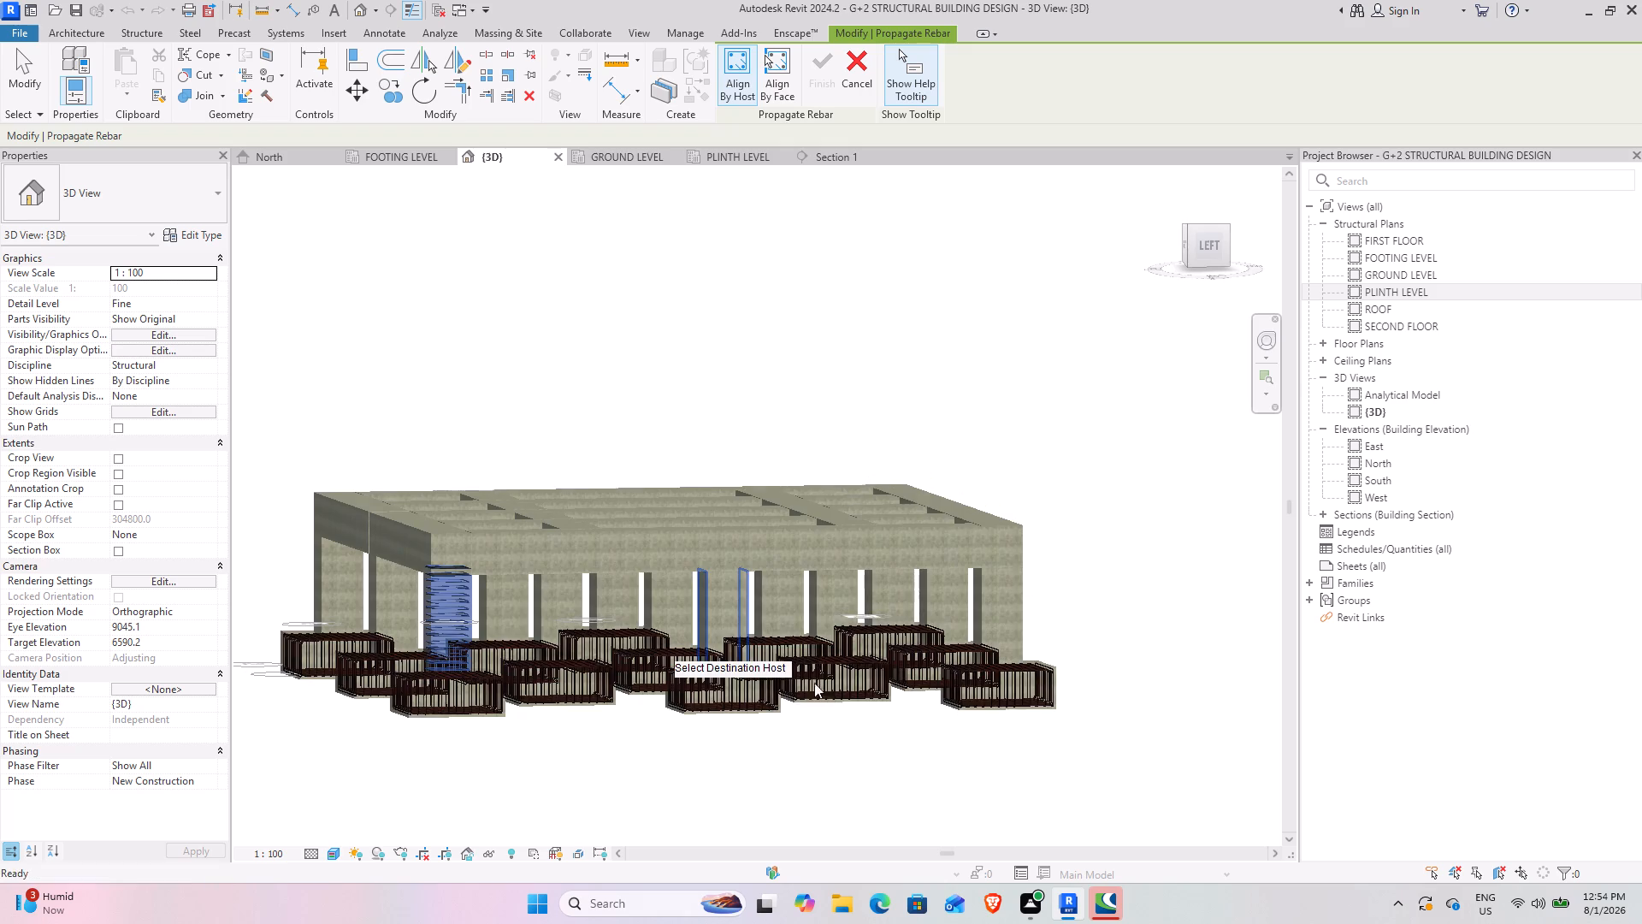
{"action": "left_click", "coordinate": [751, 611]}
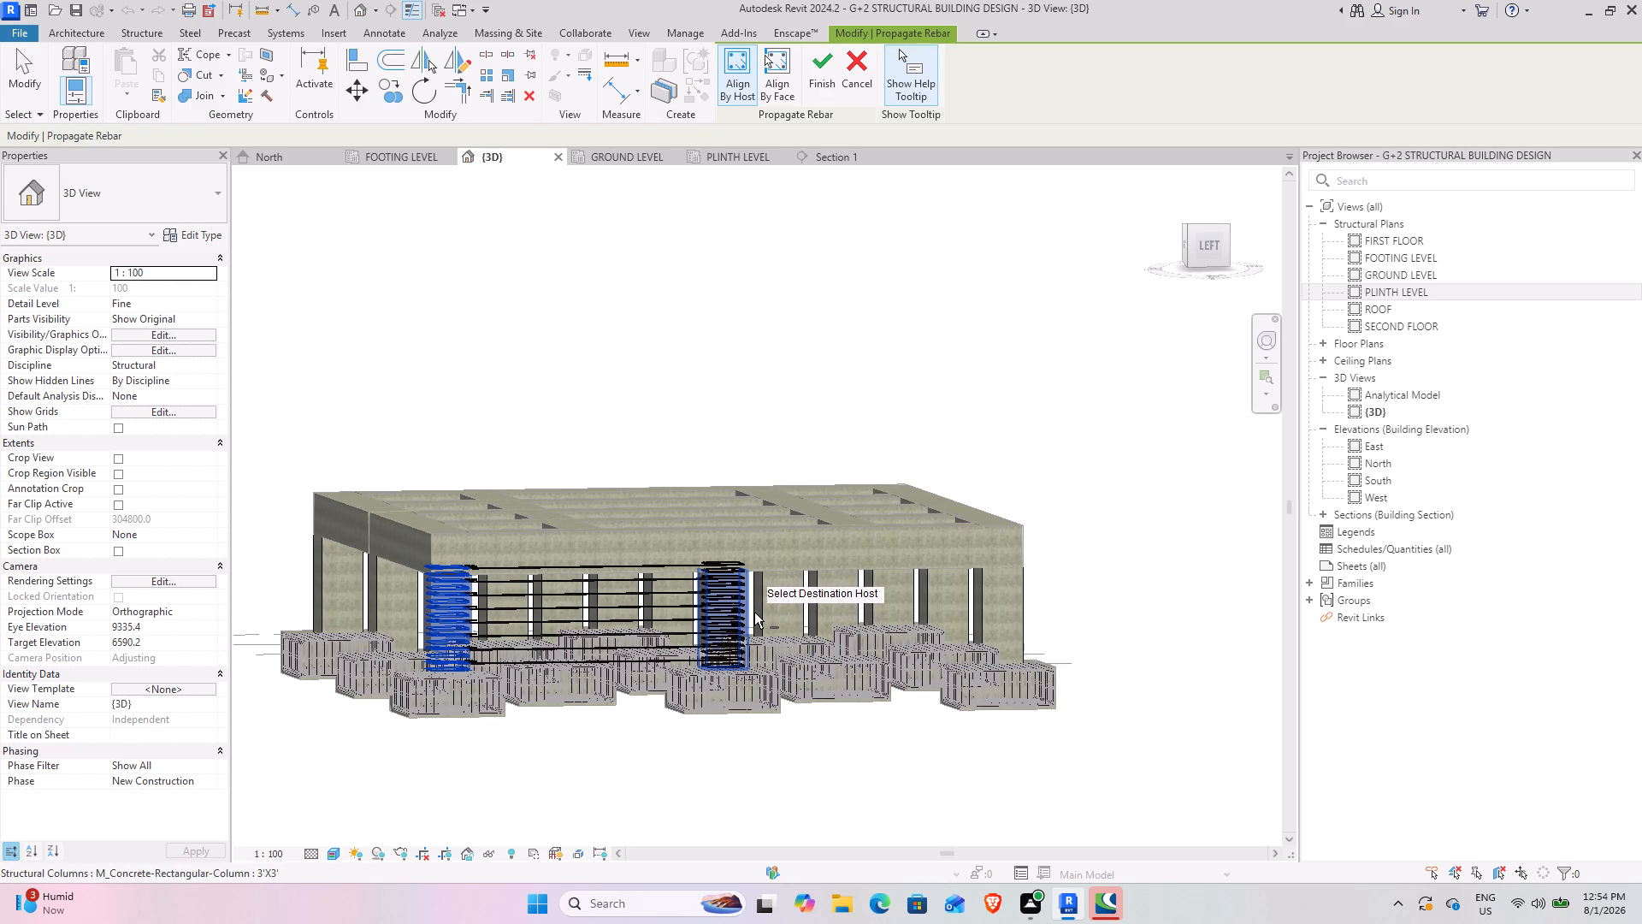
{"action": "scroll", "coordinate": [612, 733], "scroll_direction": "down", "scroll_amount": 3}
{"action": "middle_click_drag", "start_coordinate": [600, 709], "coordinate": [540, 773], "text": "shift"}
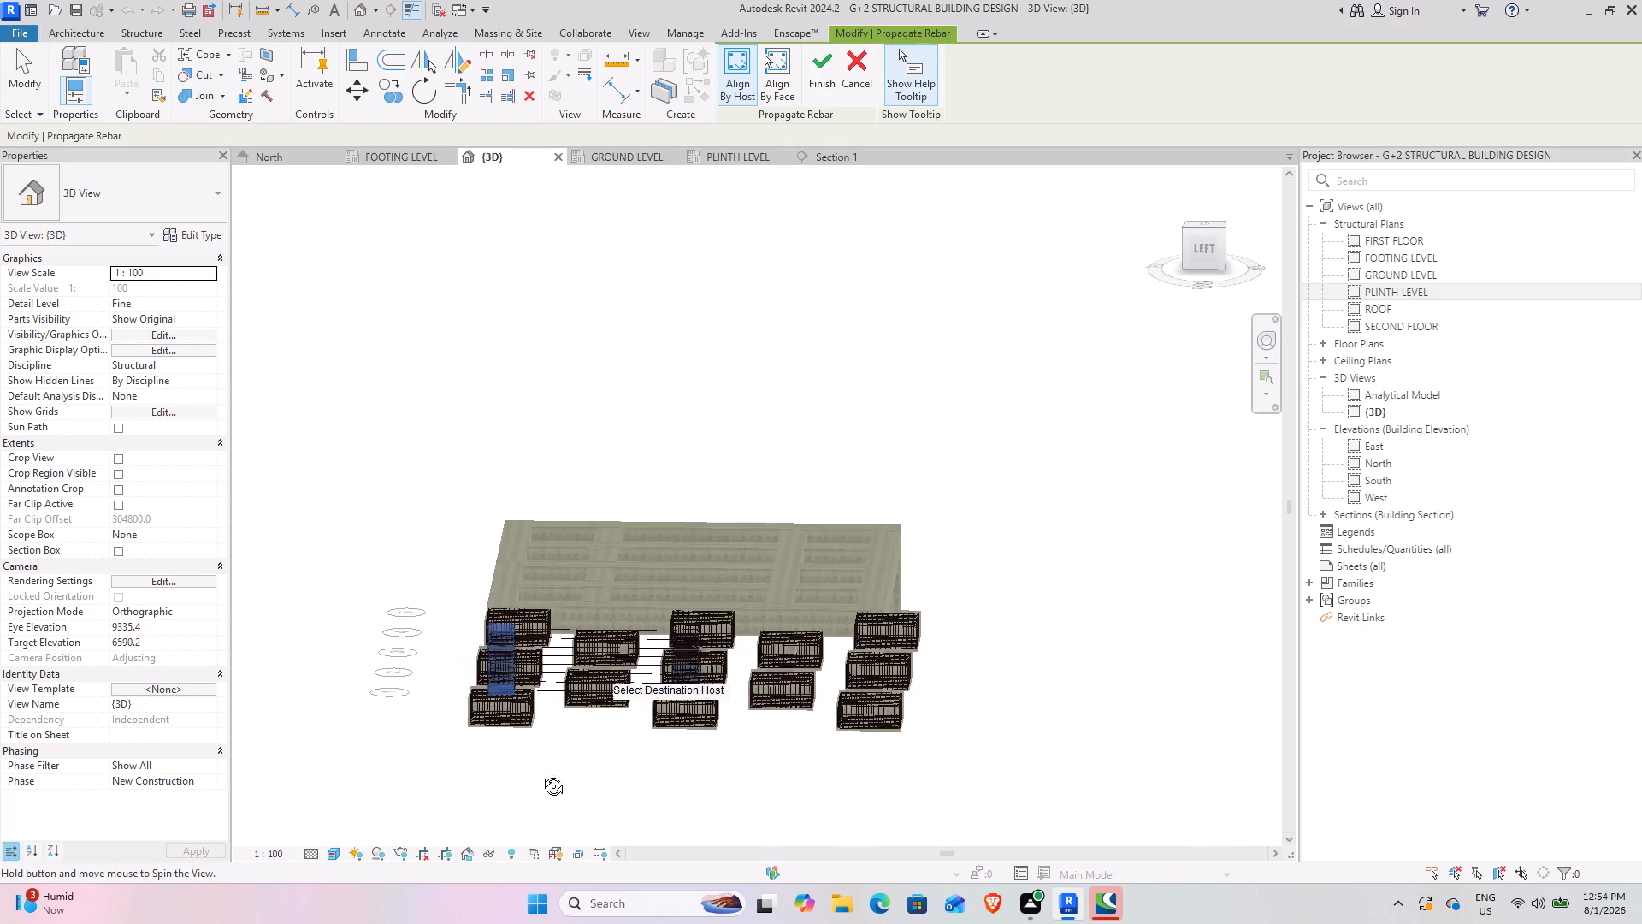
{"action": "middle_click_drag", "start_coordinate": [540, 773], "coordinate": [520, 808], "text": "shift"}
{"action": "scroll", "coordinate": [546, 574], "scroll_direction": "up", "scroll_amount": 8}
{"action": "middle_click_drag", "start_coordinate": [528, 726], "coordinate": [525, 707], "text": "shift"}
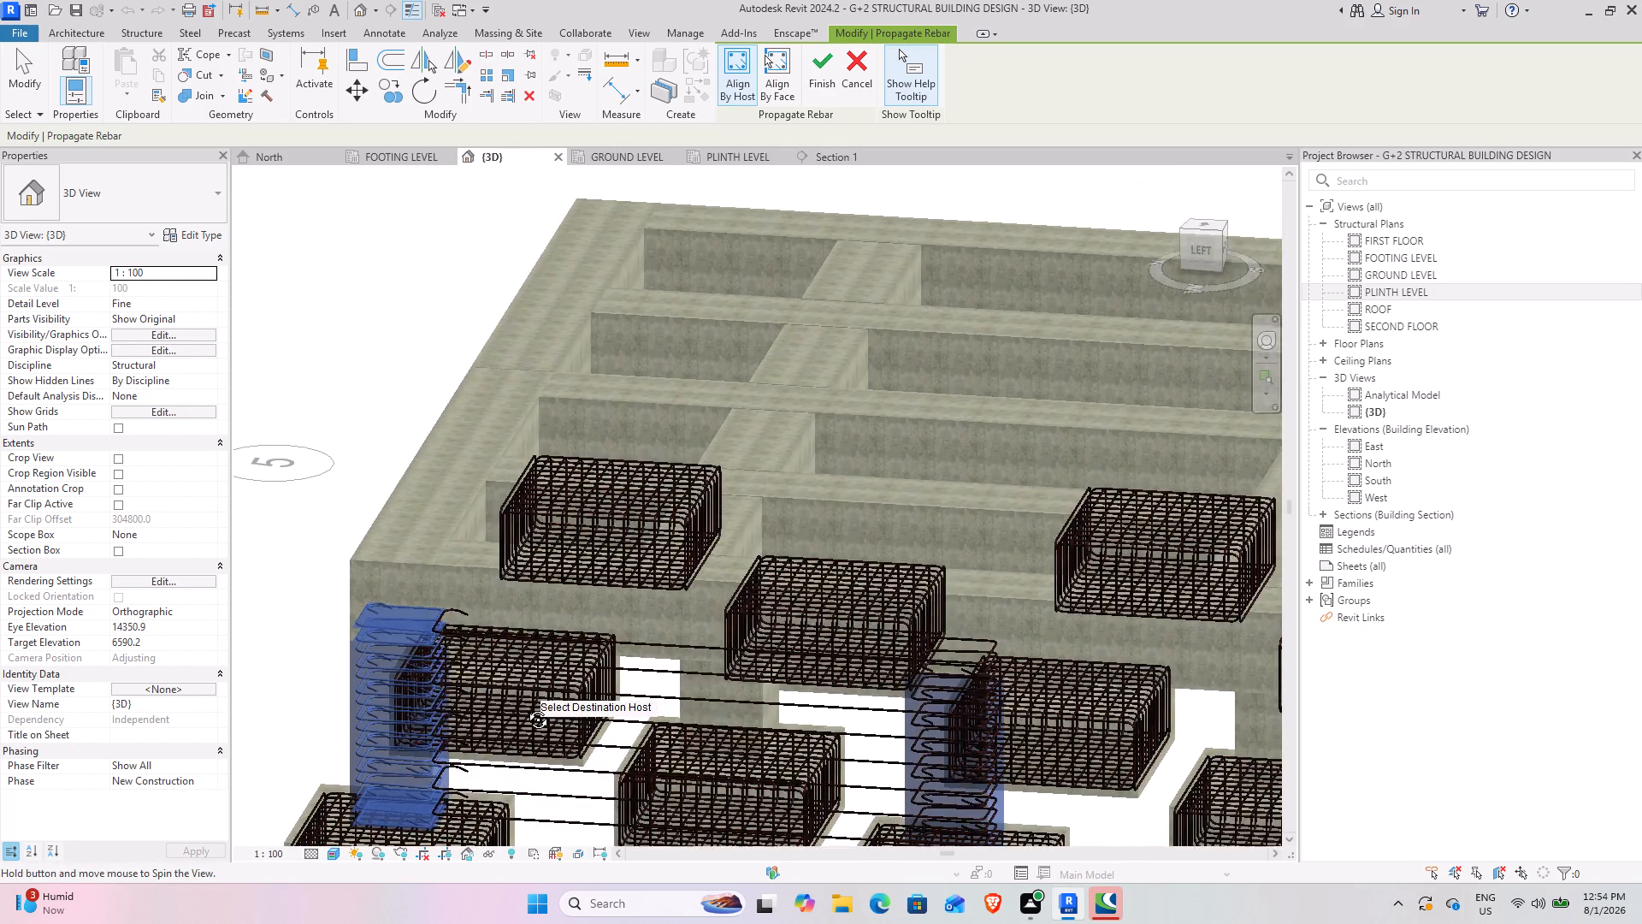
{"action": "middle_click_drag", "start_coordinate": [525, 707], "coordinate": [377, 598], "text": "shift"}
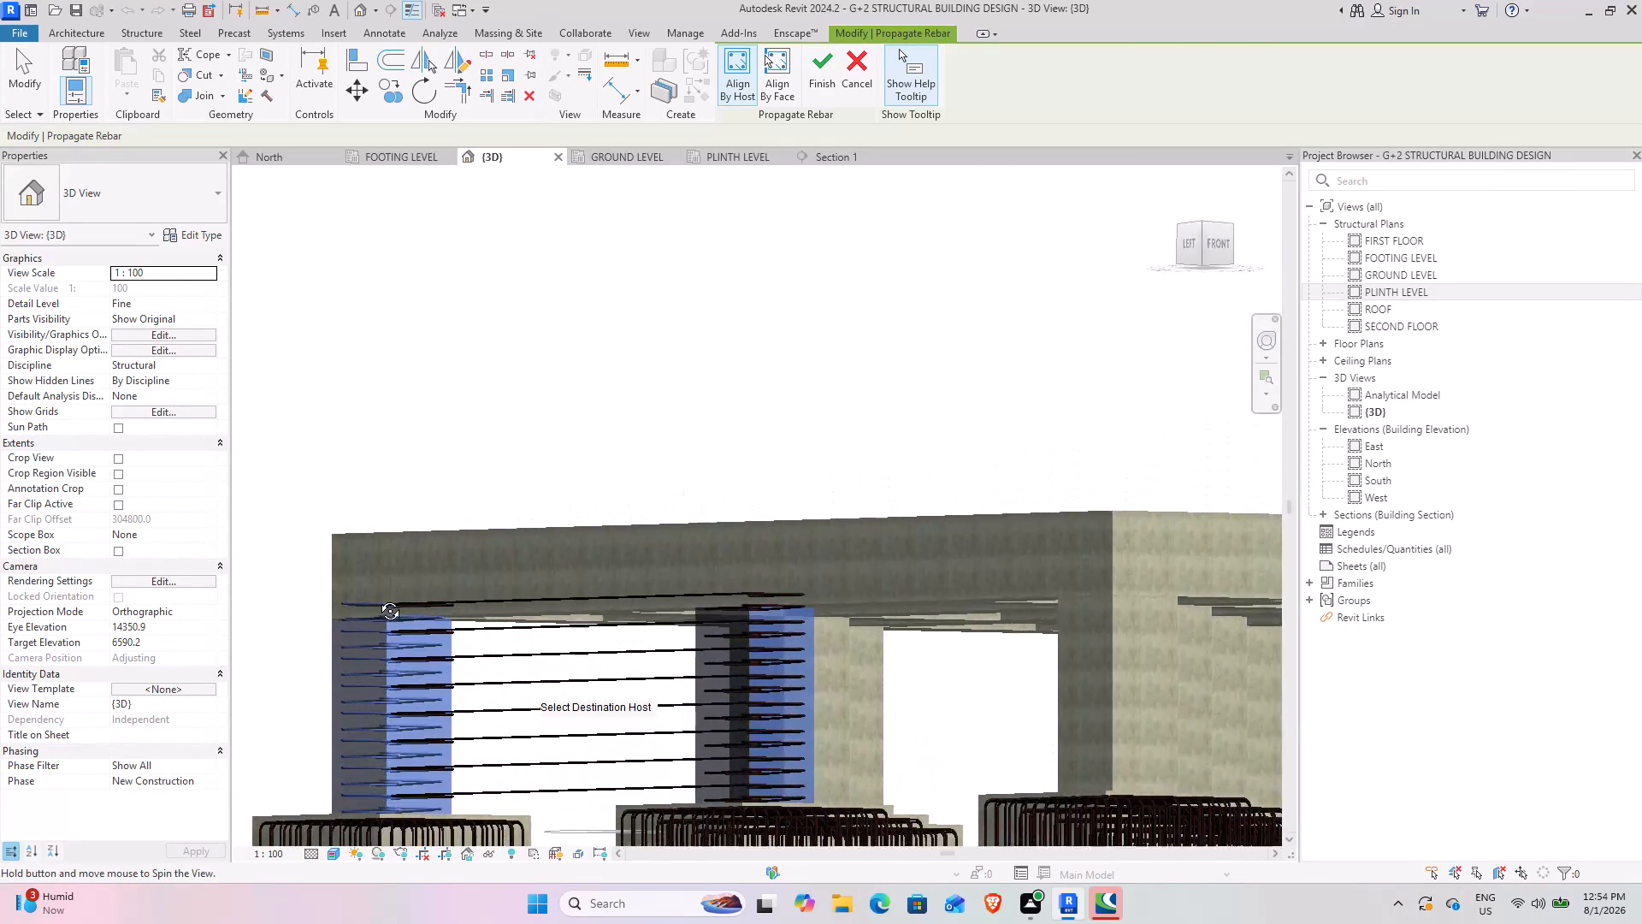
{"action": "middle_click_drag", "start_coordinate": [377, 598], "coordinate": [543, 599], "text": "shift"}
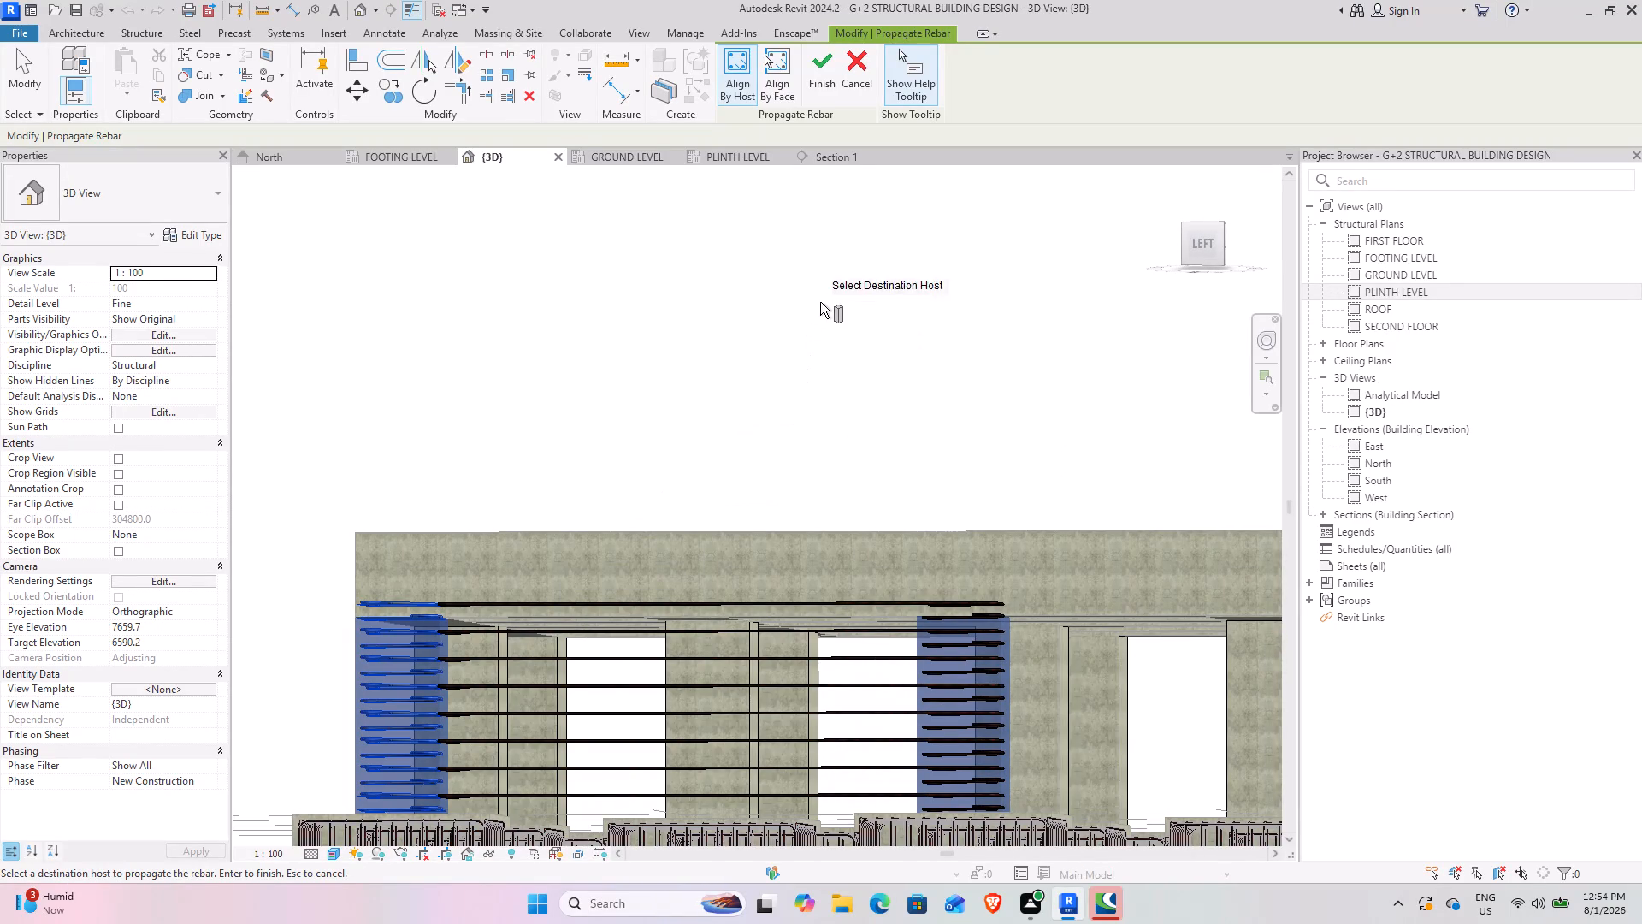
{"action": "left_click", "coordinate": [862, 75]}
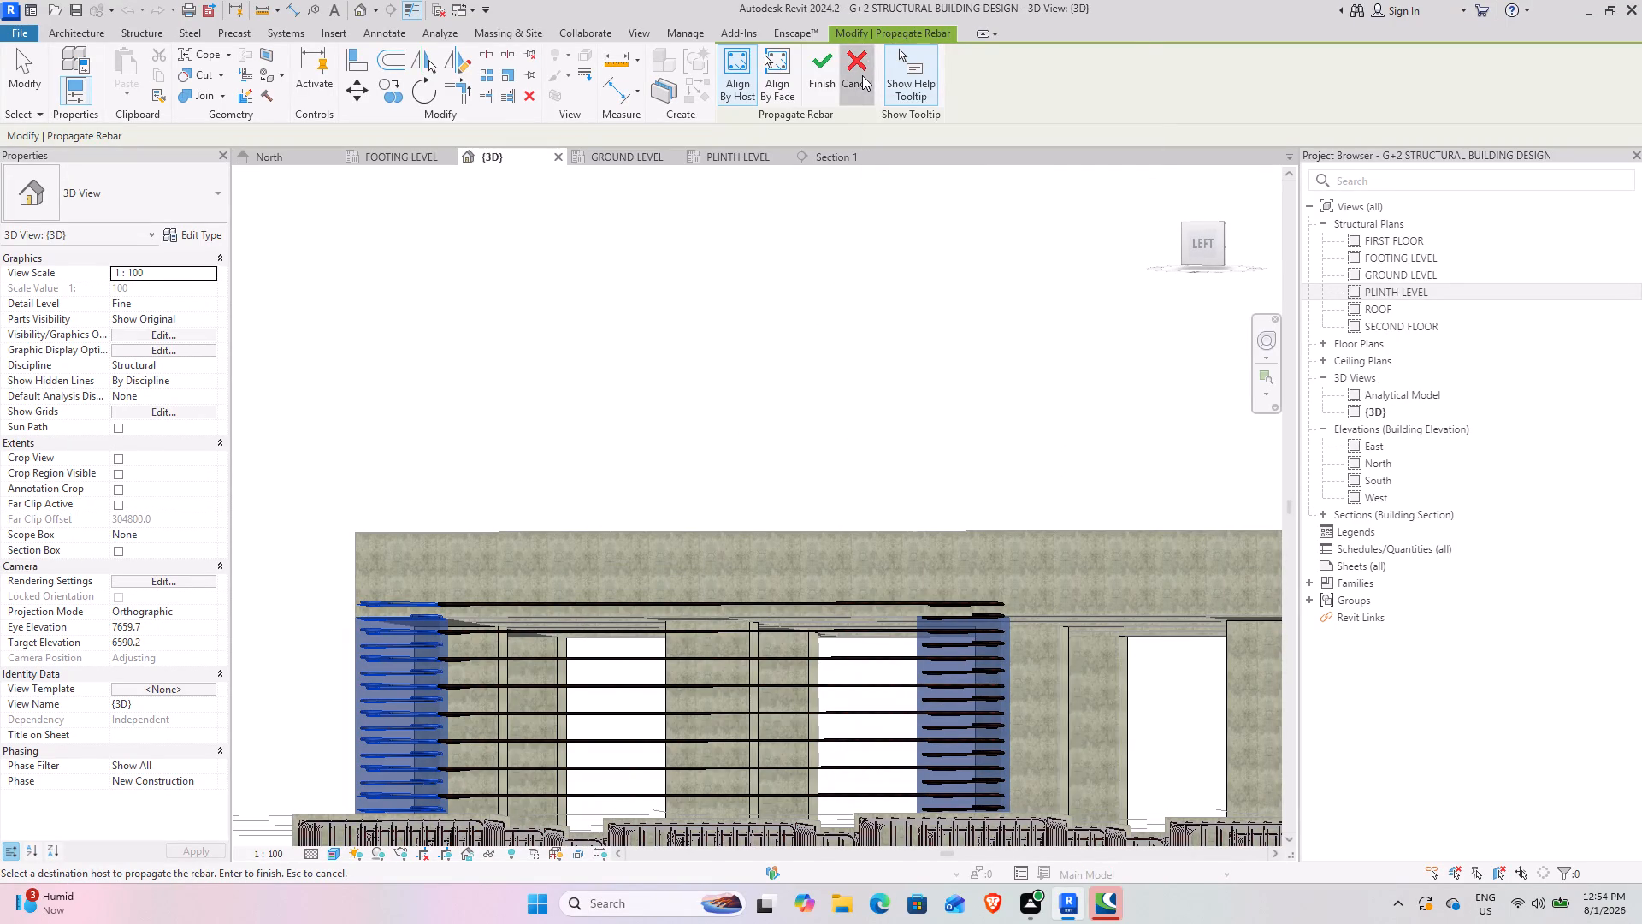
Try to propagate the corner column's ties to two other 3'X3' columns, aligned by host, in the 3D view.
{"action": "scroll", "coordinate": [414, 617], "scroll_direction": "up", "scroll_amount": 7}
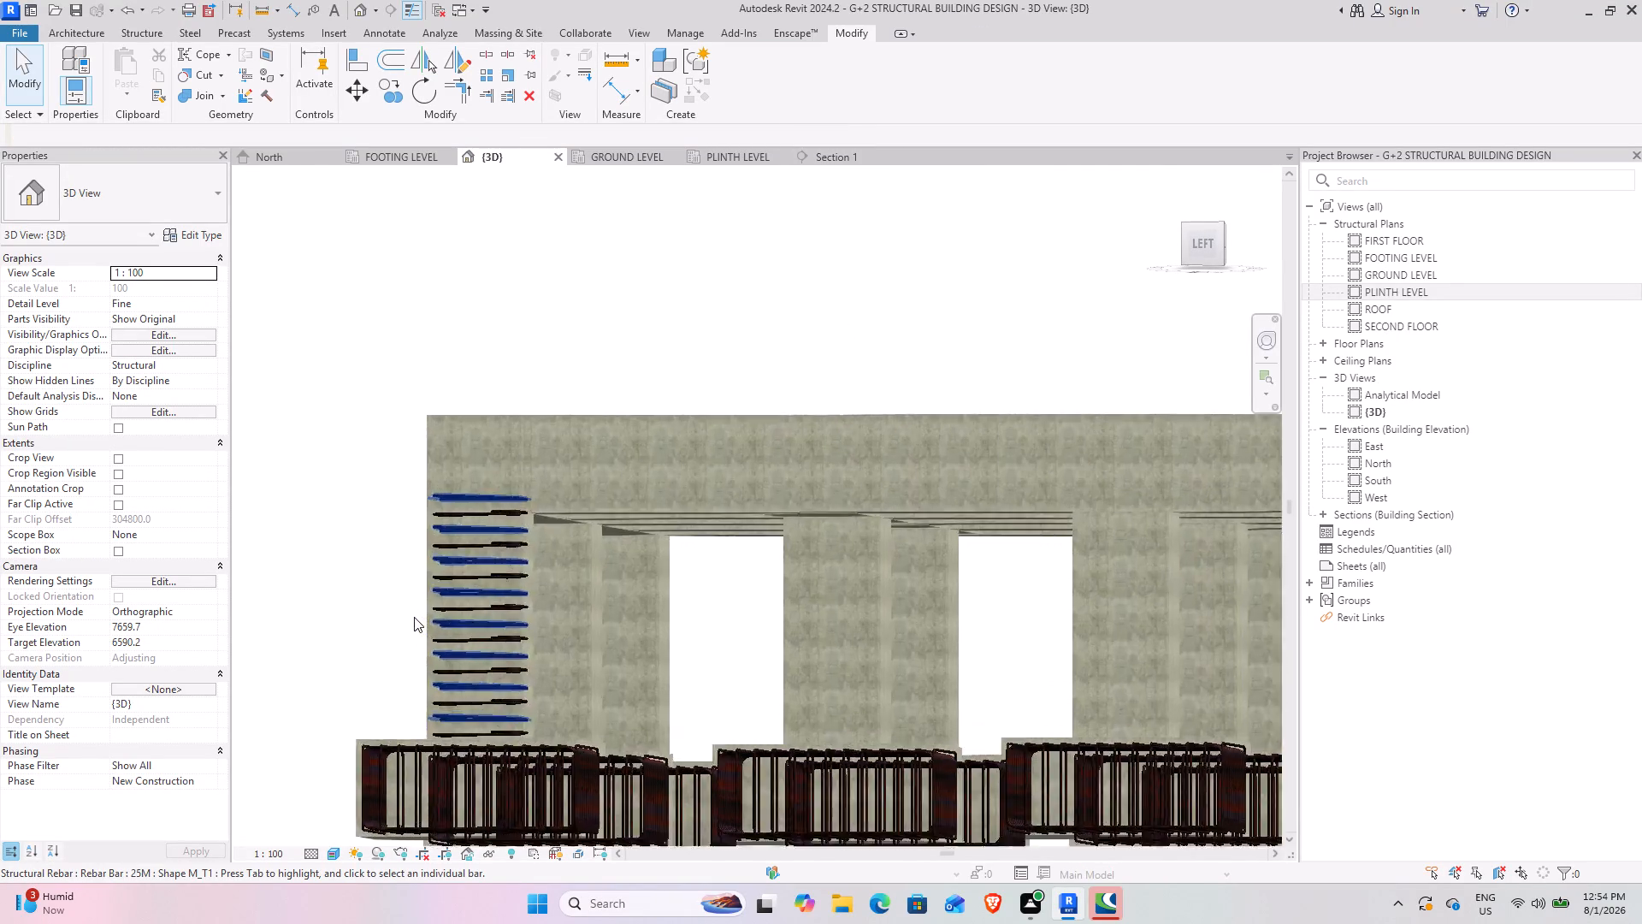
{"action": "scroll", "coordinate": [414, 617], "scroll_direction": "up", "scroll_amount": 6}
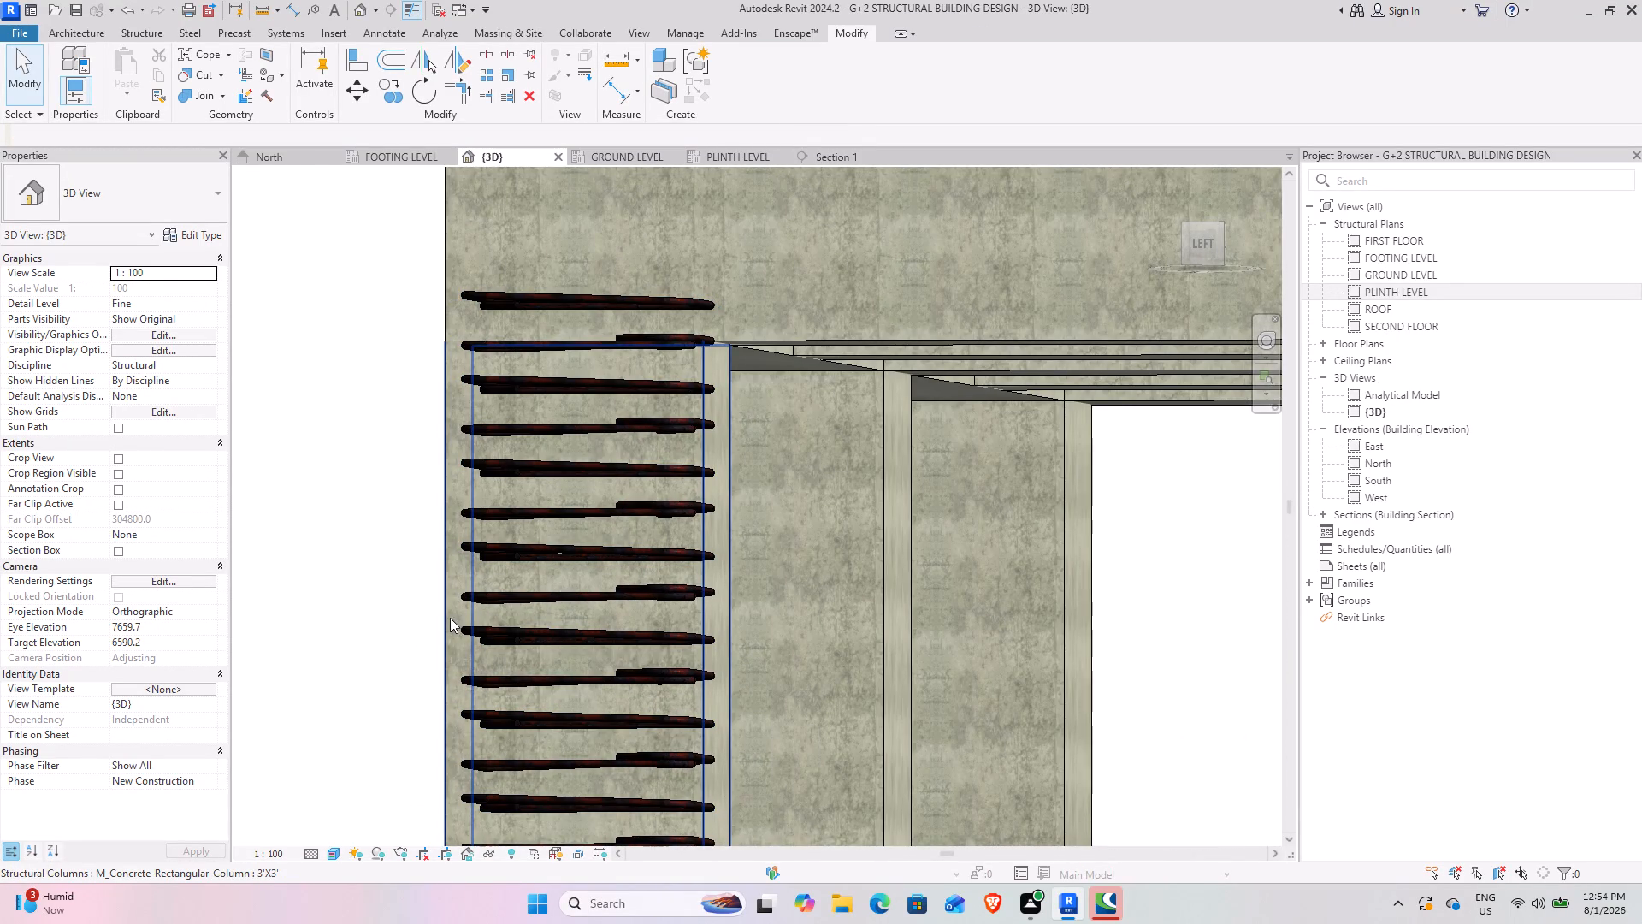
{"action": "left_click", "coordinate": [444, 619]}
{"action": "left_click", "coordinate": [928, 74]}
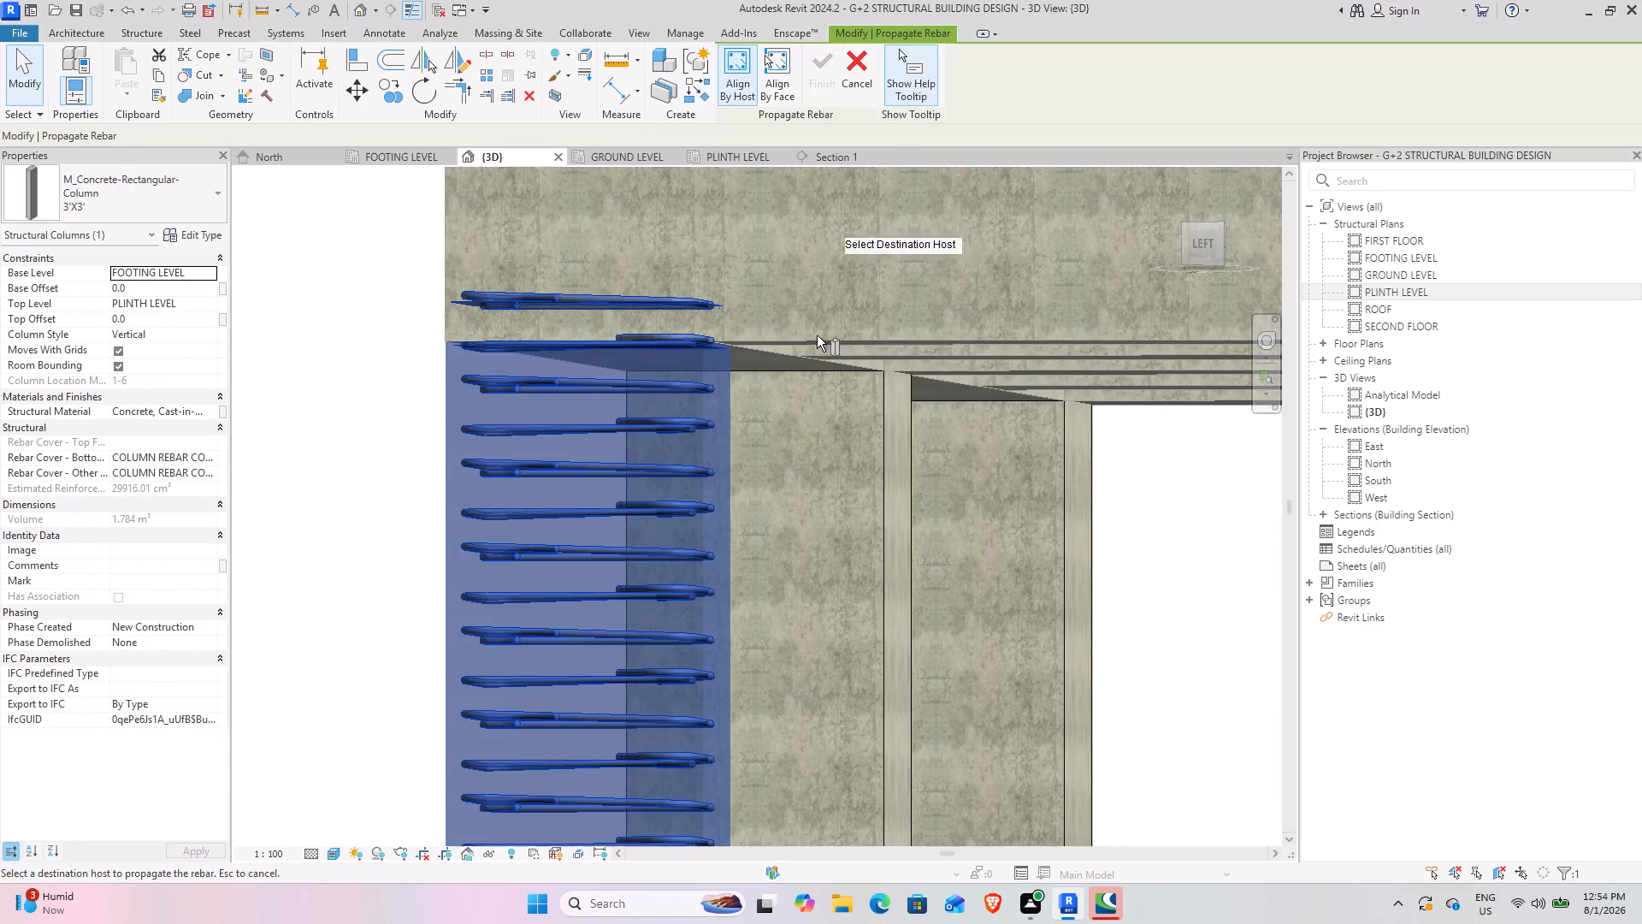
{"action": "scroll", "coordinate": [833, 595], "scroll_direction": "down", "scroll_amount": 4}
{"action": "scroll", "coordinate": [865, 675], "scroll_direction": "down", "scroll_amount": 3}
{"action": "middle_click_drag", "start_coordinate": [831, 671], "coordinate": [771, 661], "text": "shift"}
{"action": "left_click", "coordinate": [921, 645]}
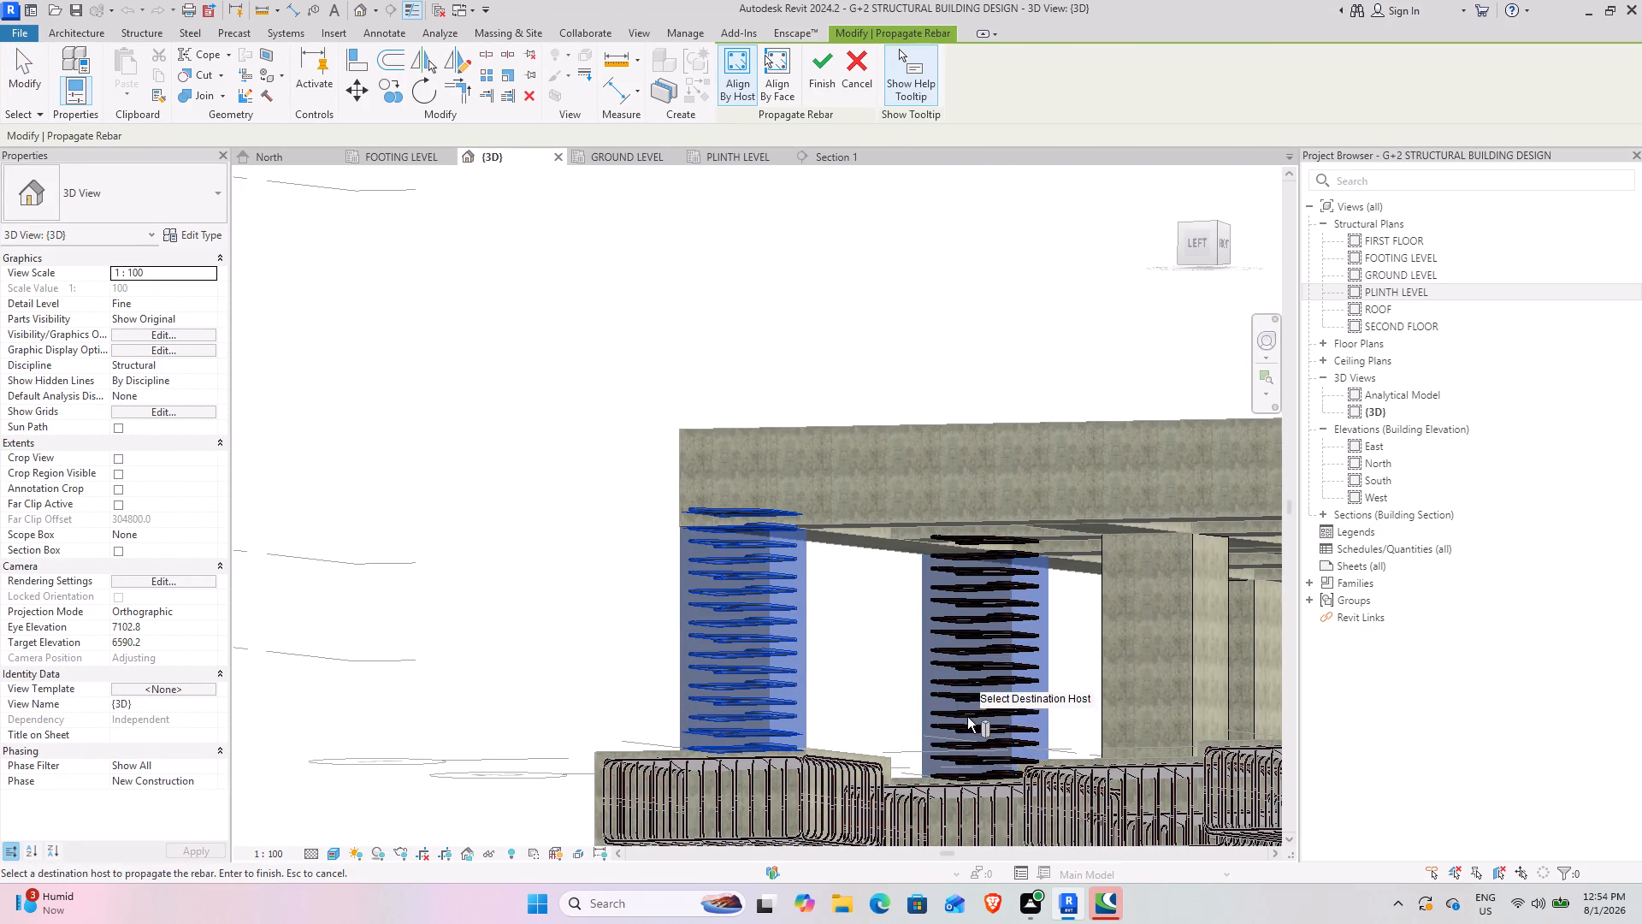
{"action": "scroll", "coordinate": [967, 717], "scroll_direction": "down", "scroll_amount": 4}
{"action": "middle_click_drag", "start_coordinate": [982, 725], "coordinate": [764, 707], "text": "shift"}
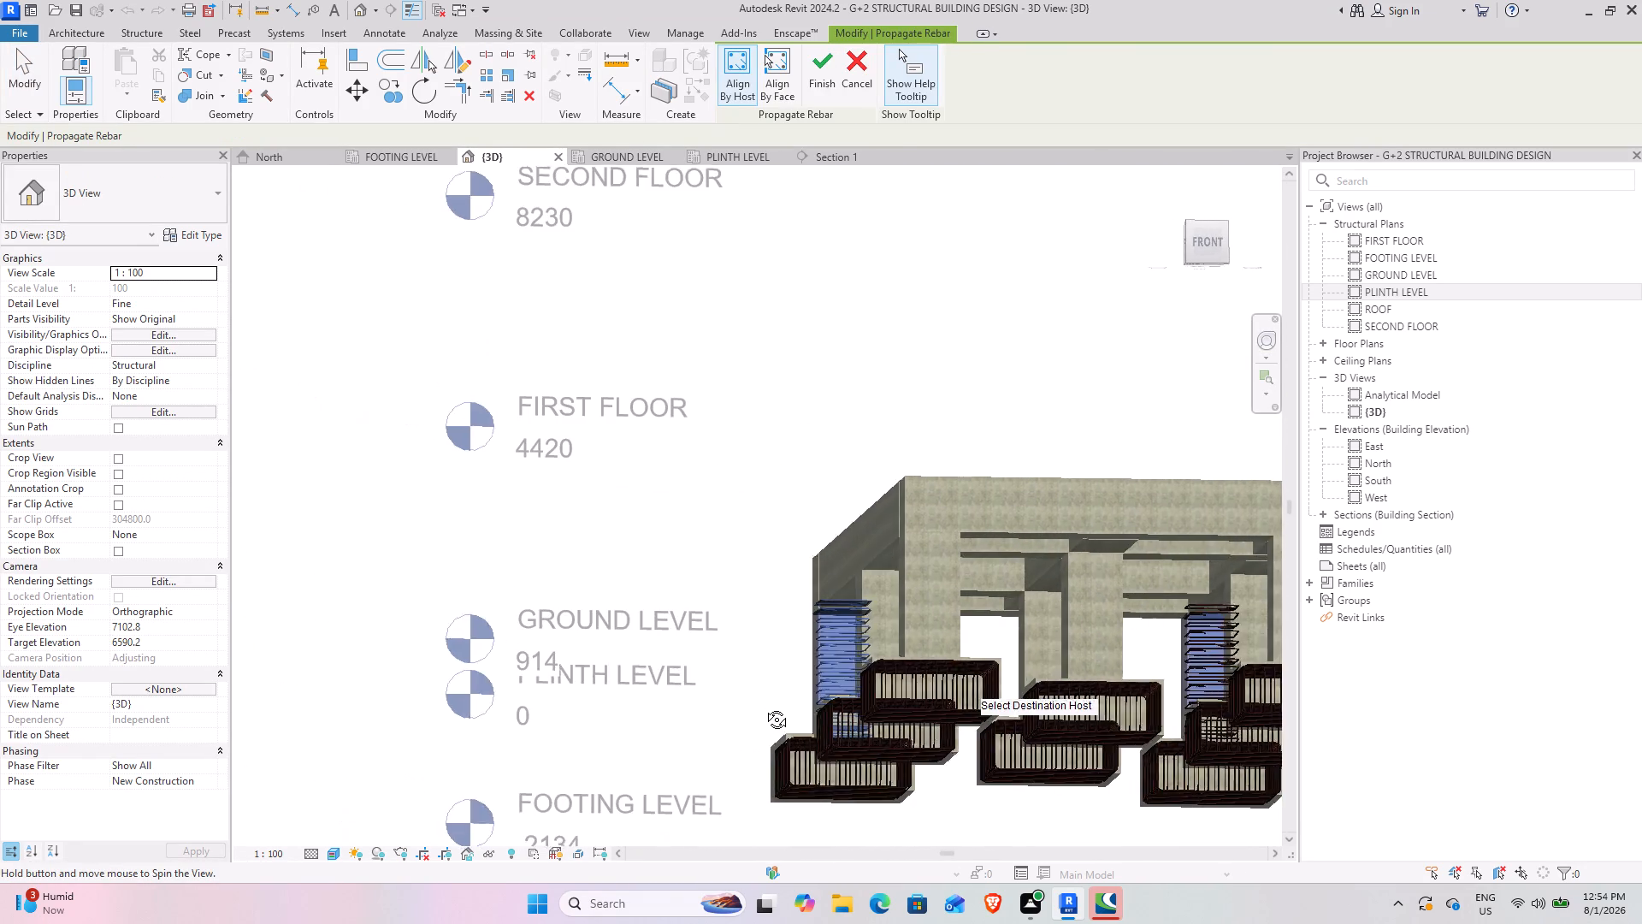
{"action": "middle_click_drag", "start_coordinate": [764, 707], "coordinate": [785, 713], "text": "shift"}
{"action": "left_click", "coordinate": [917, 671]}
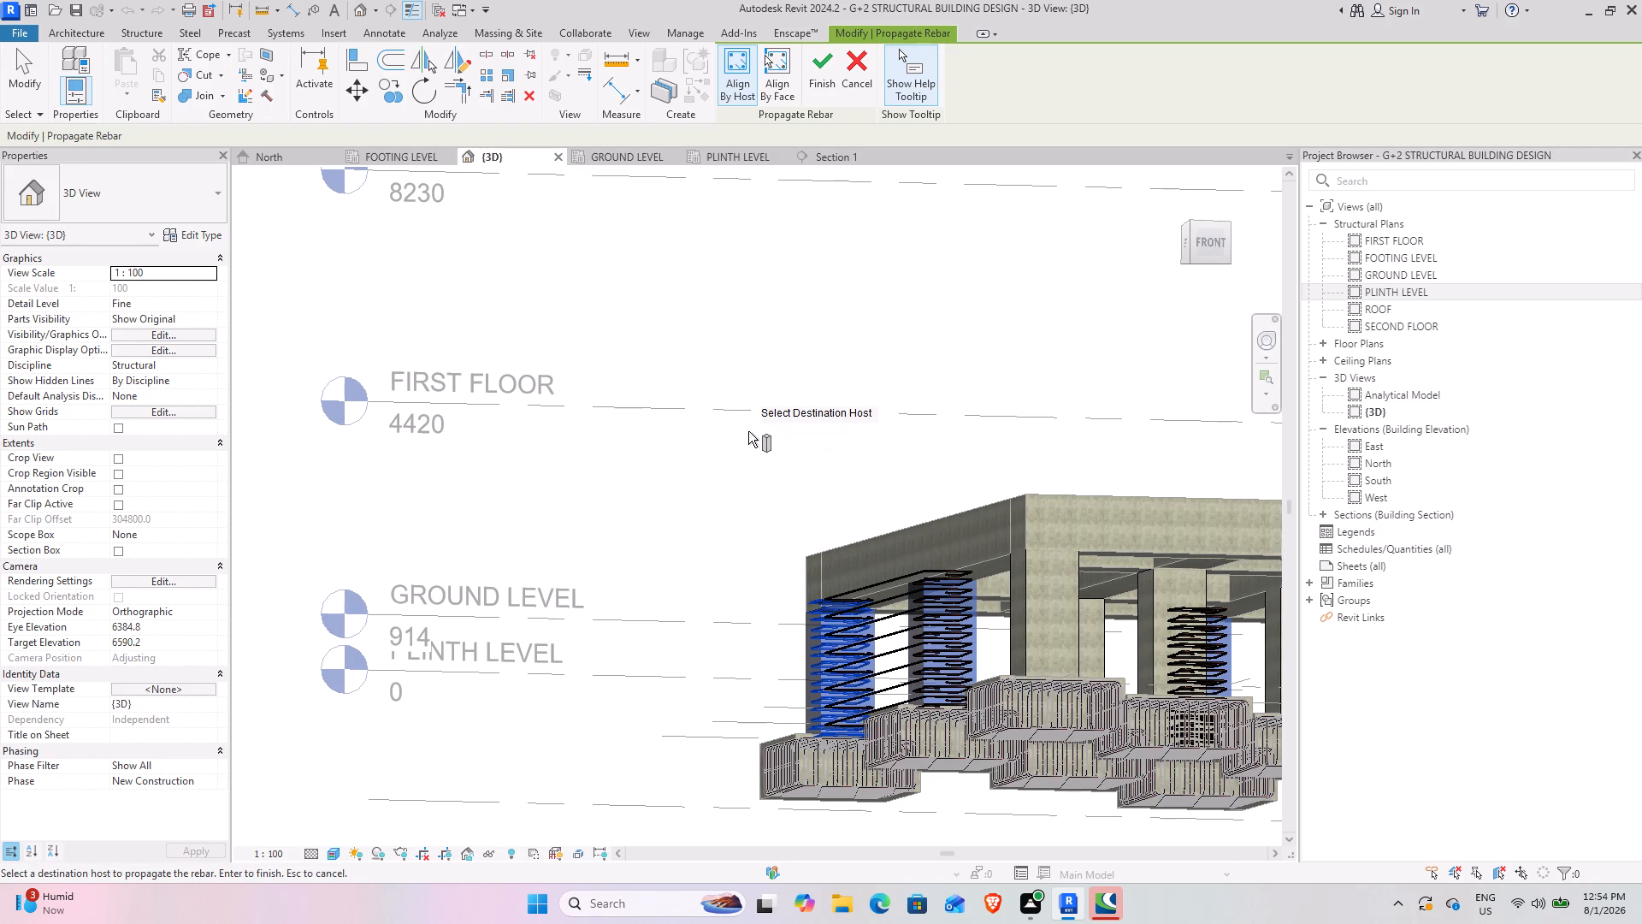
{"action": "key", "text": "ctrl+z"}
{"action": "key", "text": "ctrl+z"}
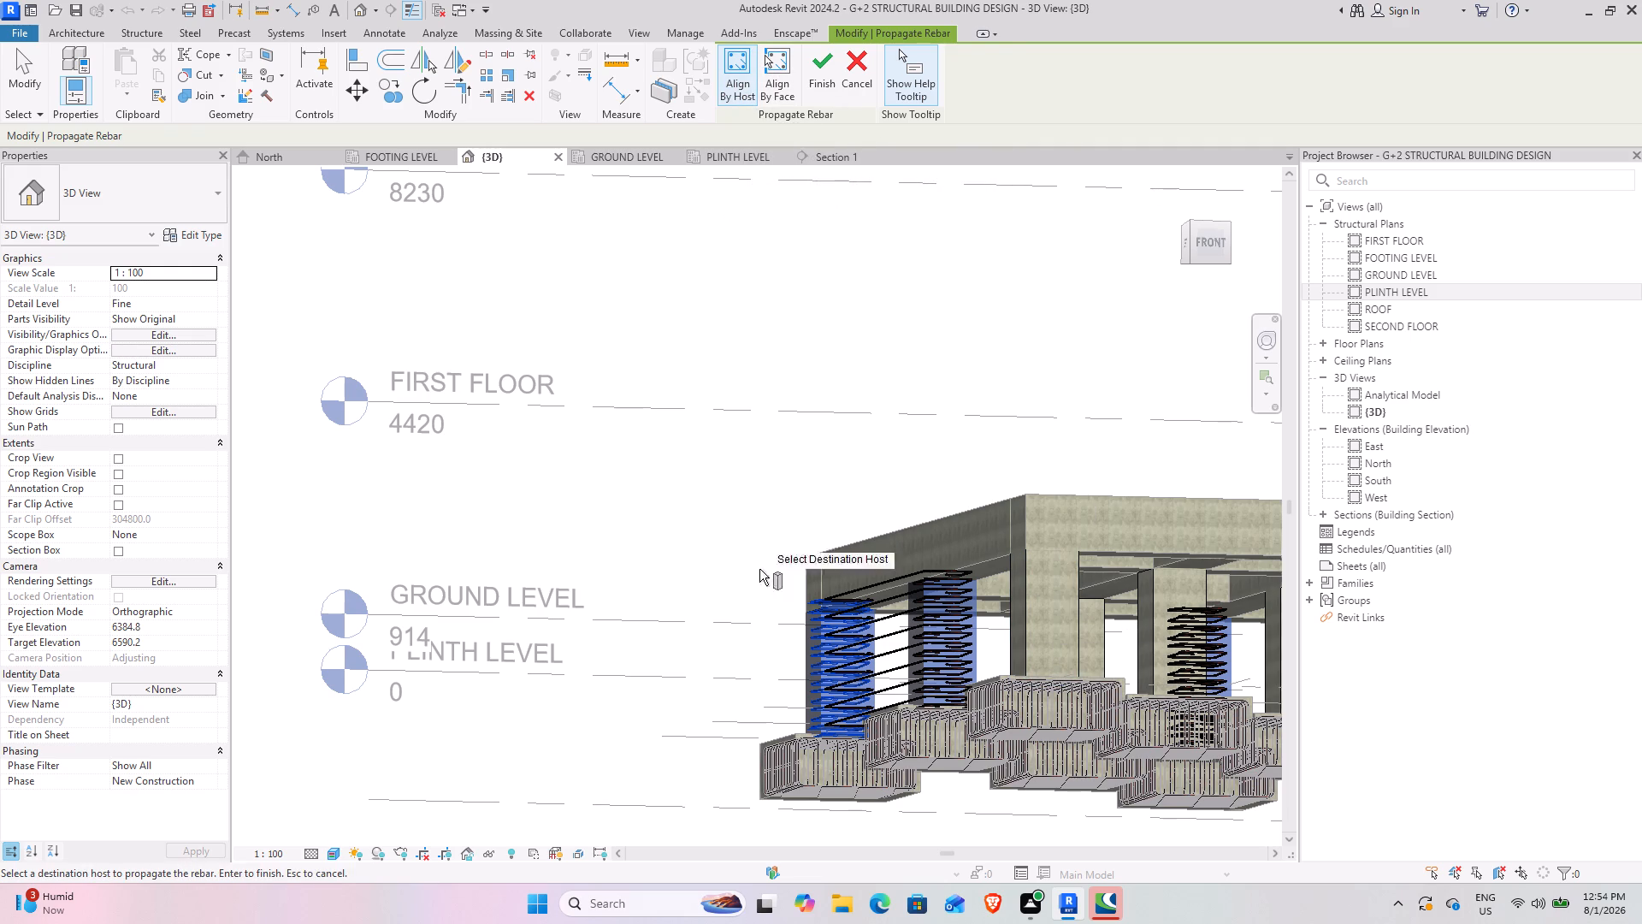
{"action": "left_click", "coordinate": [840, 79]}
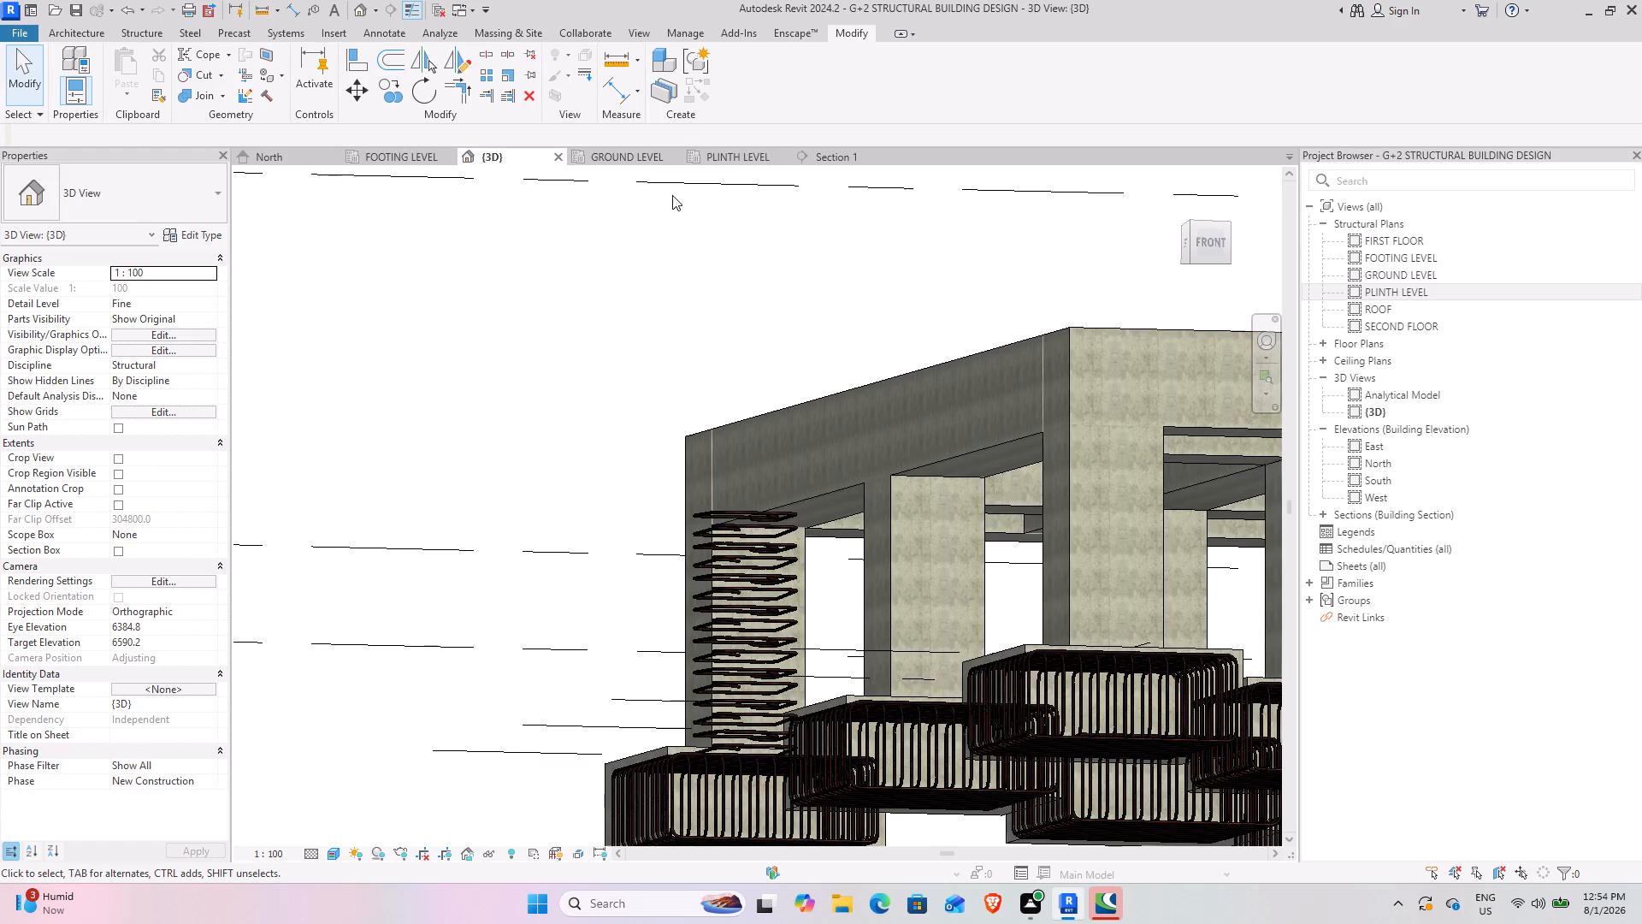
Examine the reinforced corner column in the GROUND LEVEL and PLINTH LEVEL structural plans.
{"action": "left_click", "coordinate": [615, 154]}
{"action": "scroll", "coordinate": [523, 374], "scroll_direction": "up", "scroll_amount": 4}
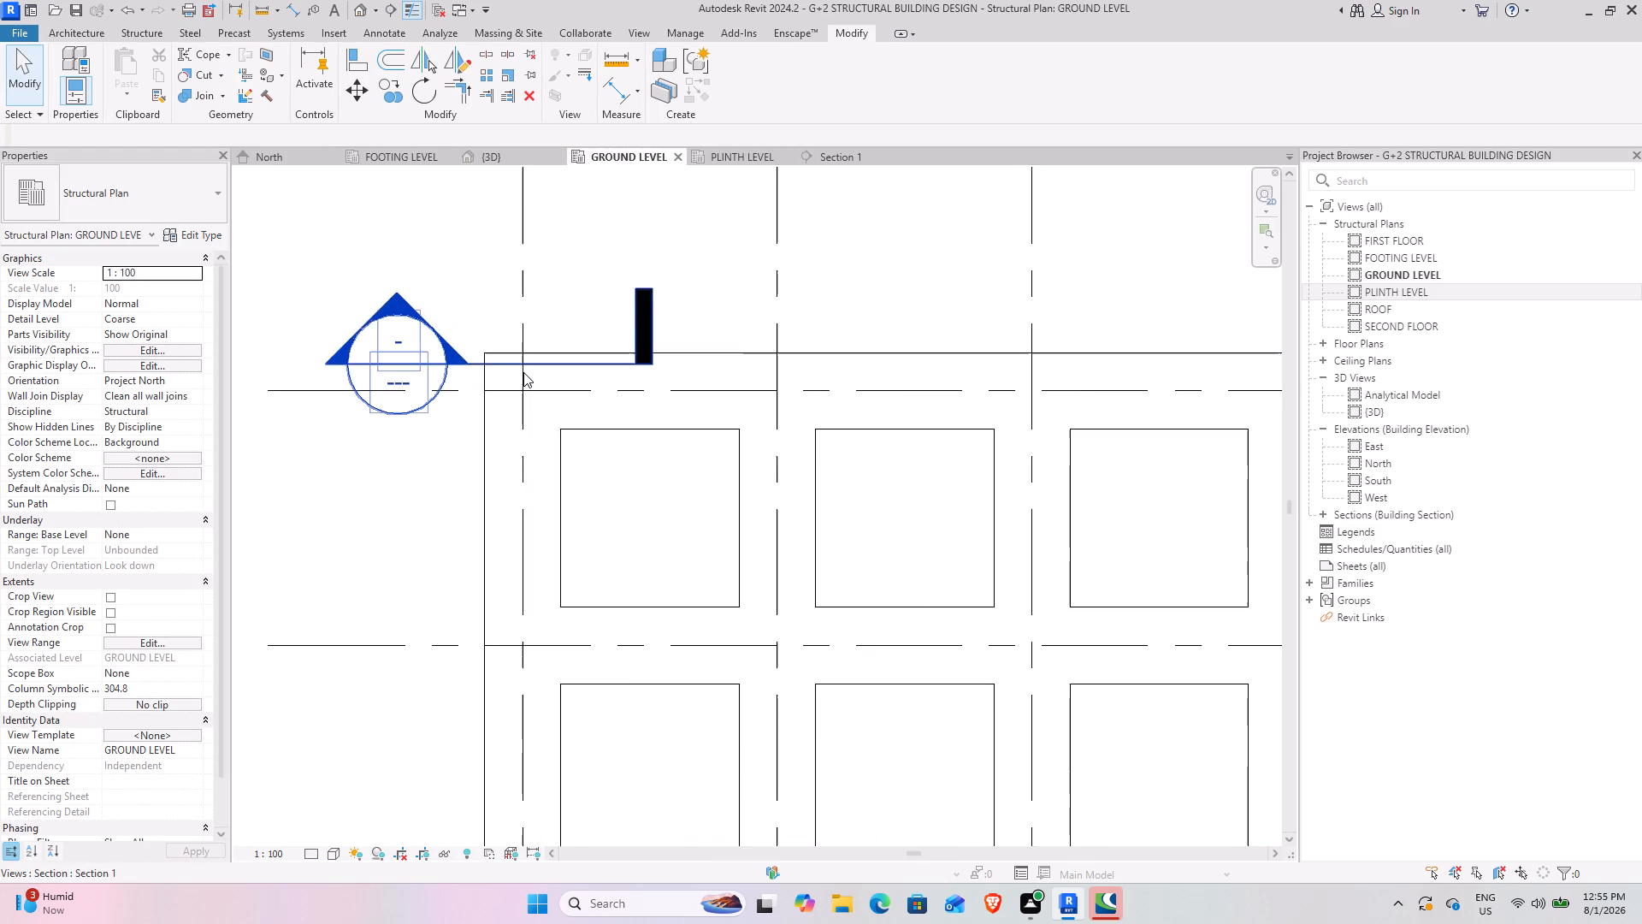
{"action": "scroll", "coordinate": [523, 372], "scroll_direction": "up", "scroll_amount": 4}
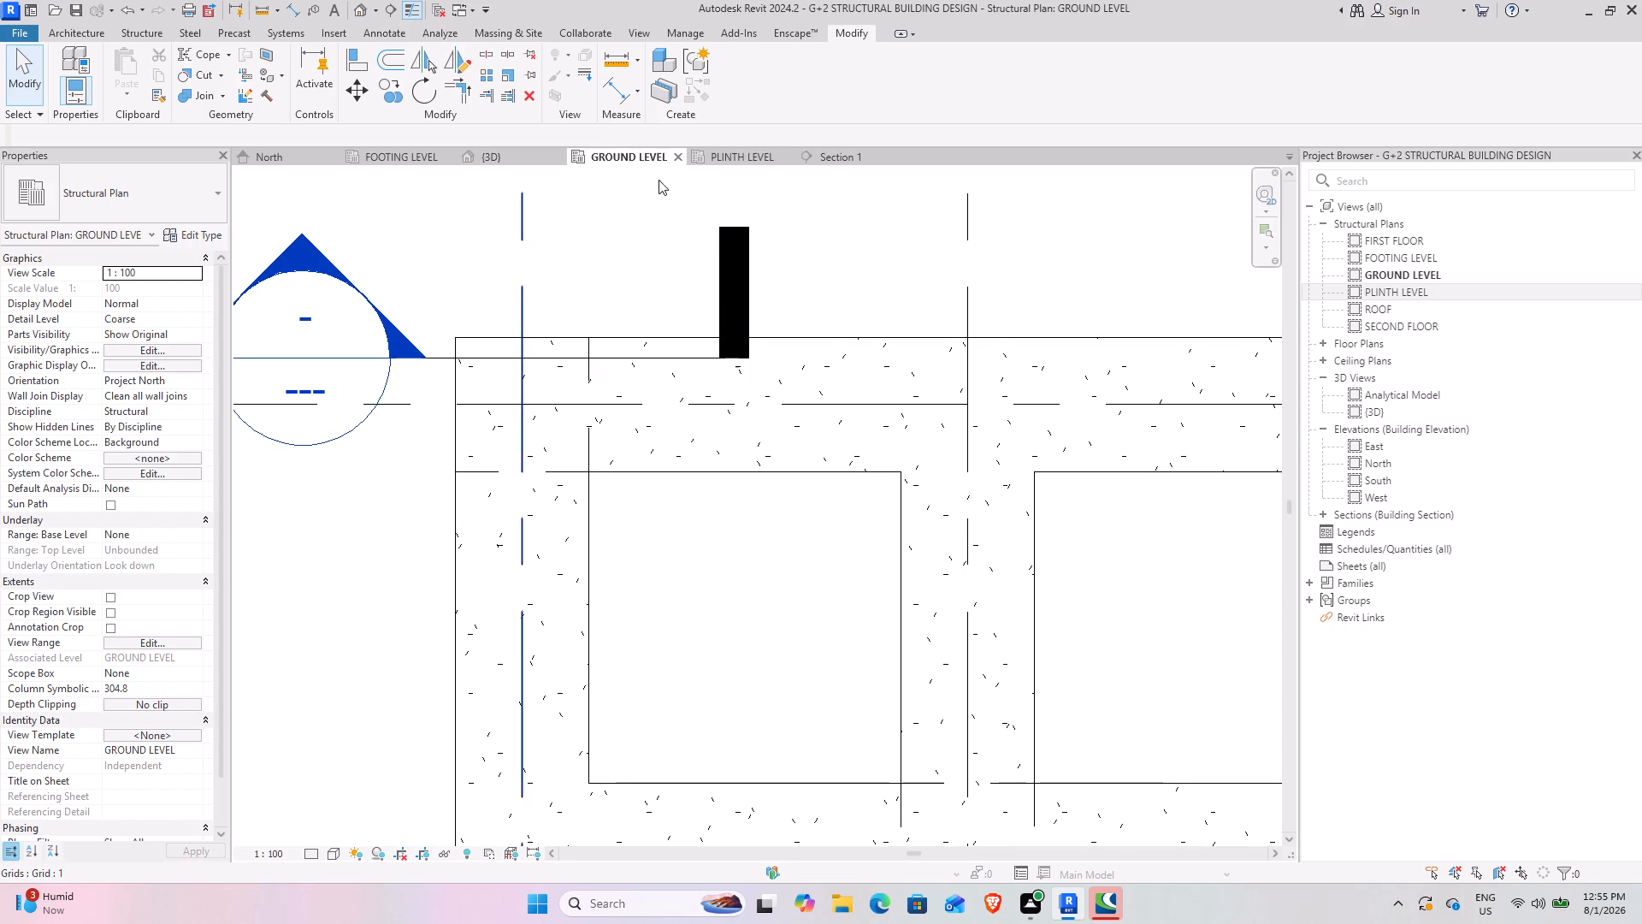
{"action": "left_click", "coordinate": [739, 156]}
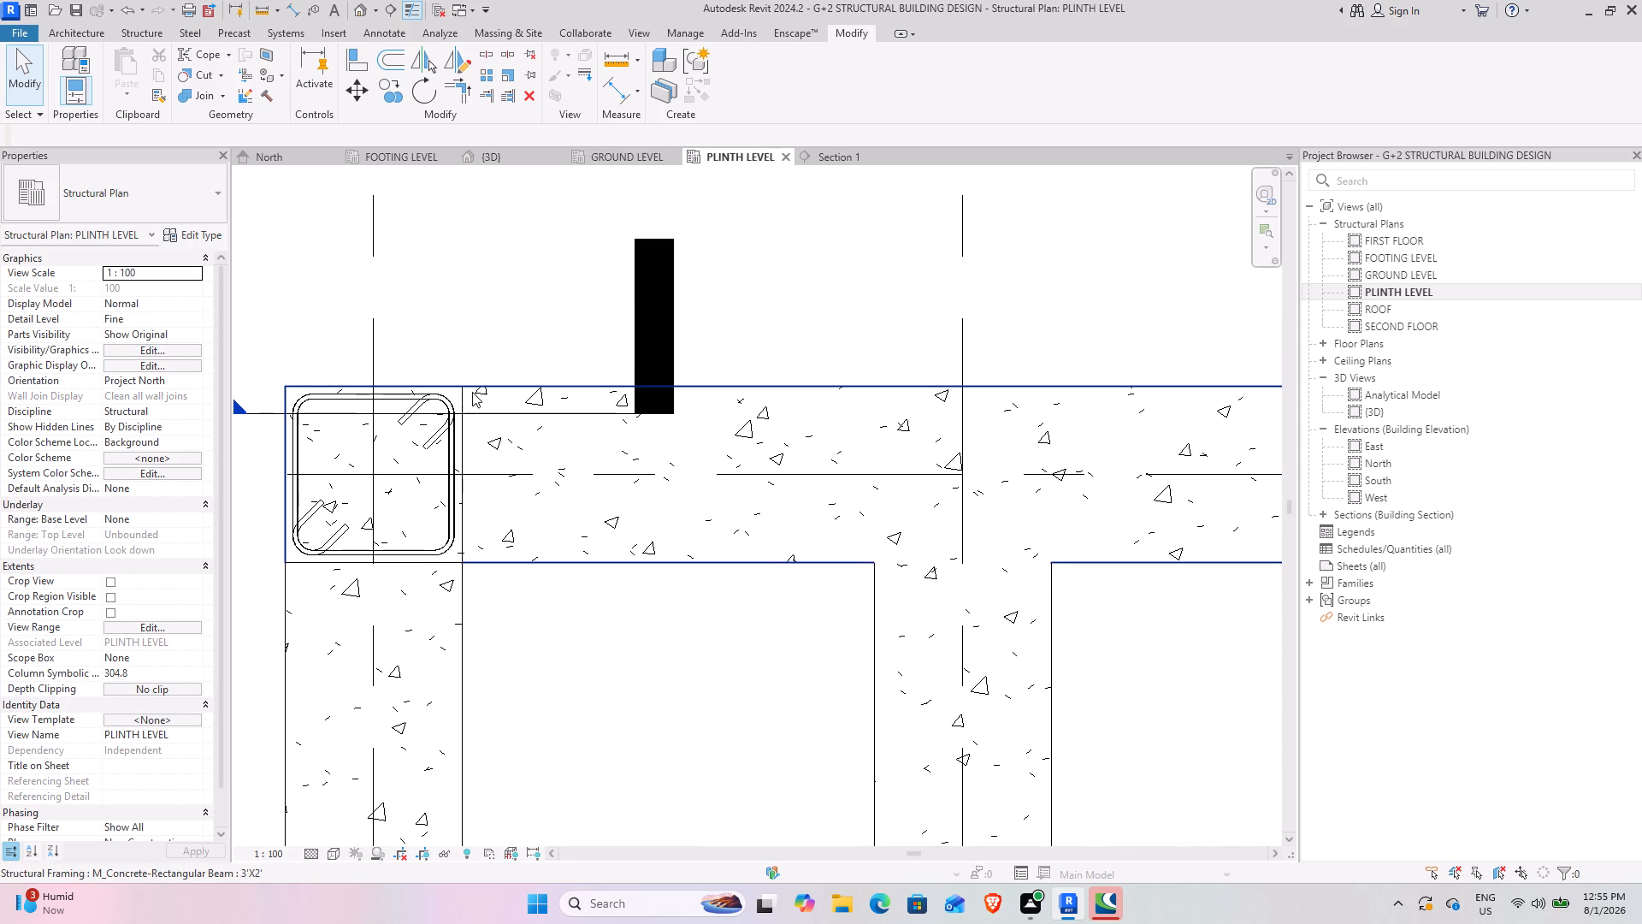
{"action": "left_click", "coordinate": [464, 528]}
{"action": "scroll", "coordinate": [594, 672], "scroll_direction": "down", "scroll_amount": 4}
{"action": "middle_click_drag", "start_coordinate": [594, 672], "coordinate": [595, 671]}
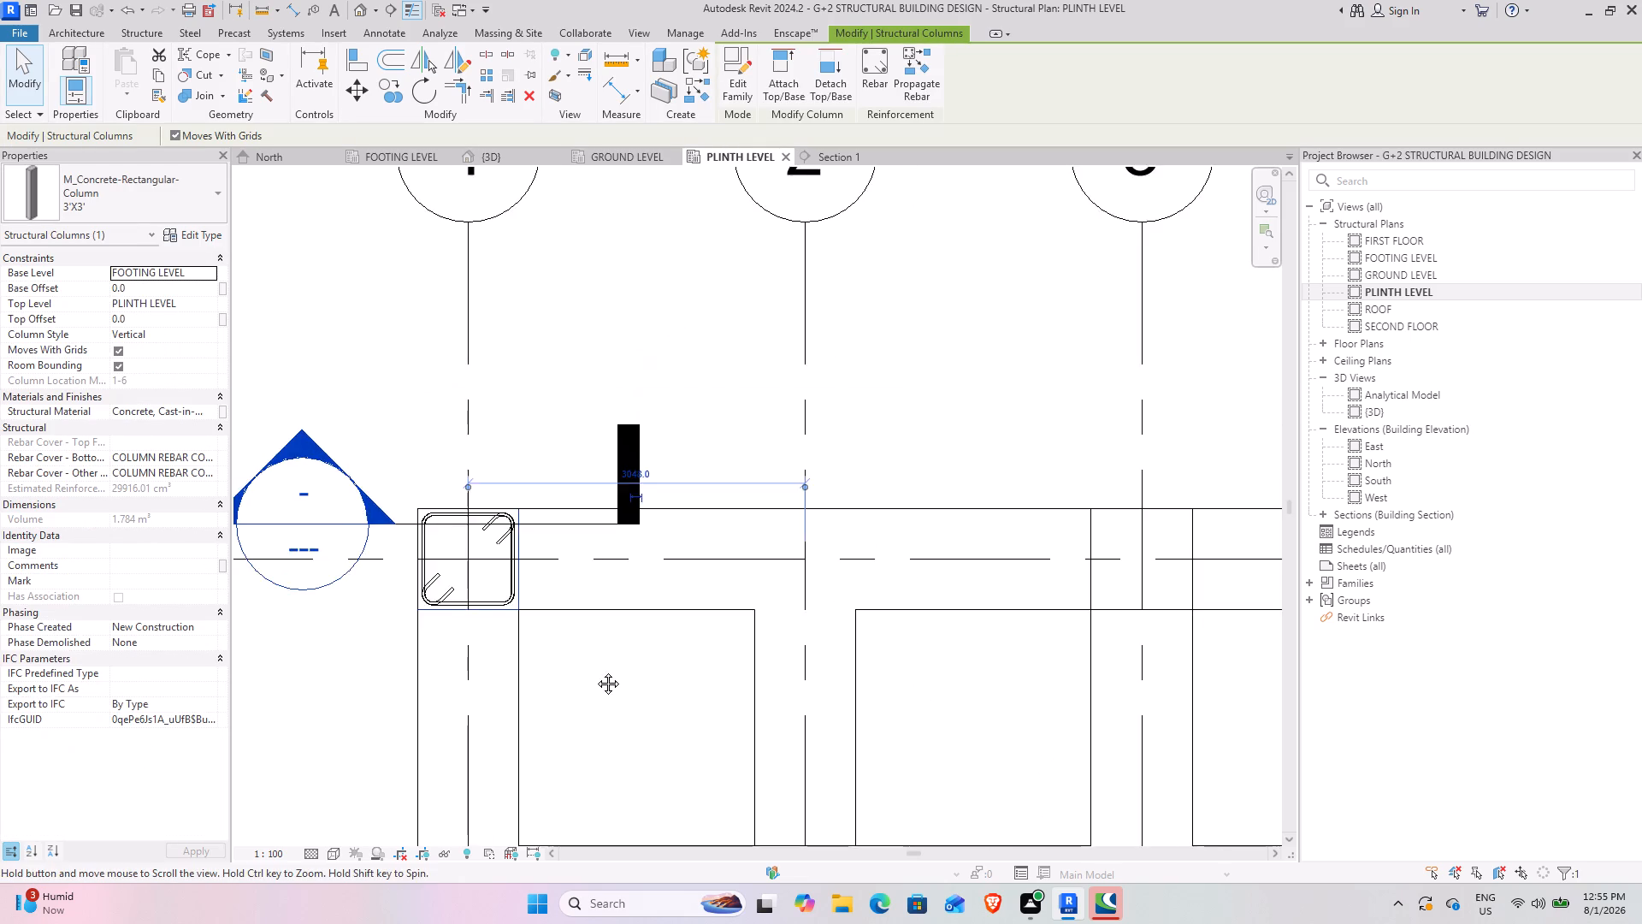
{"action": "middle_click_drag", "start_coordinate": [595, 671], "coordinate": [682, 616]}
{"action": "left_click", "coordinate": [712, 656]}
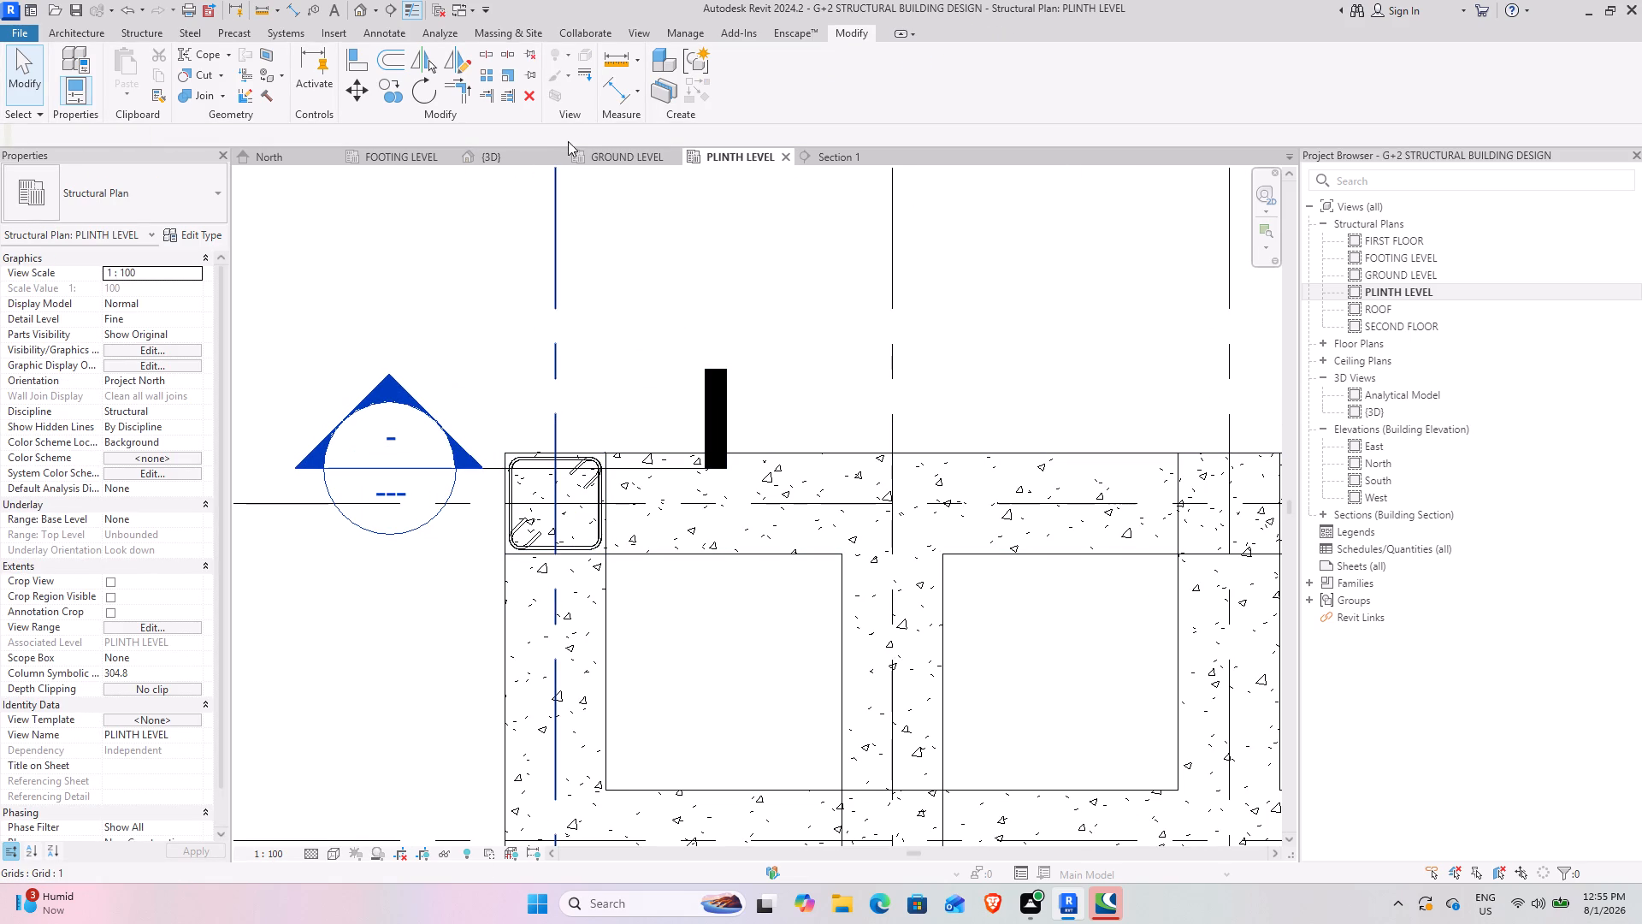
In the FOOTING LEVEL plan, propagate the grid 1/6 column's ties by host to the grid 6 columns on grids 3 and 5.
{"action": "left_click", "coordinate": [403, 157]}
{"action": "scroll", "coordinate": [664, 498], "scroll_direction": "up", "scroll_amount": 3}
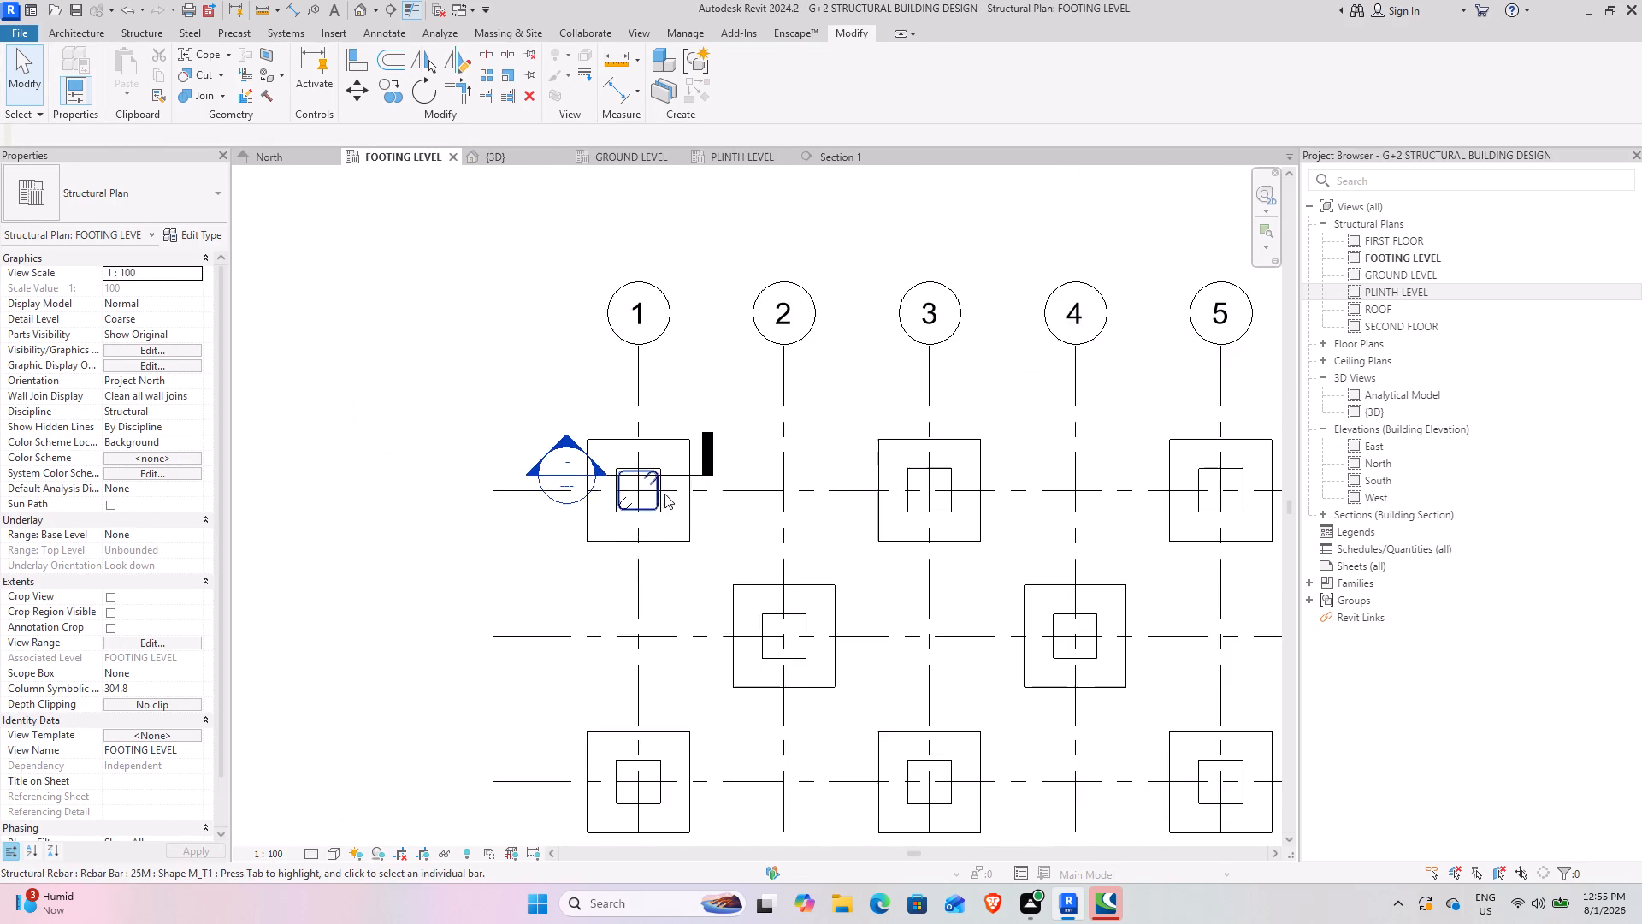
{"action": "scroll", "coordinate": [664, 494], "scroll_direction": "up", "scroll_amount": 10}
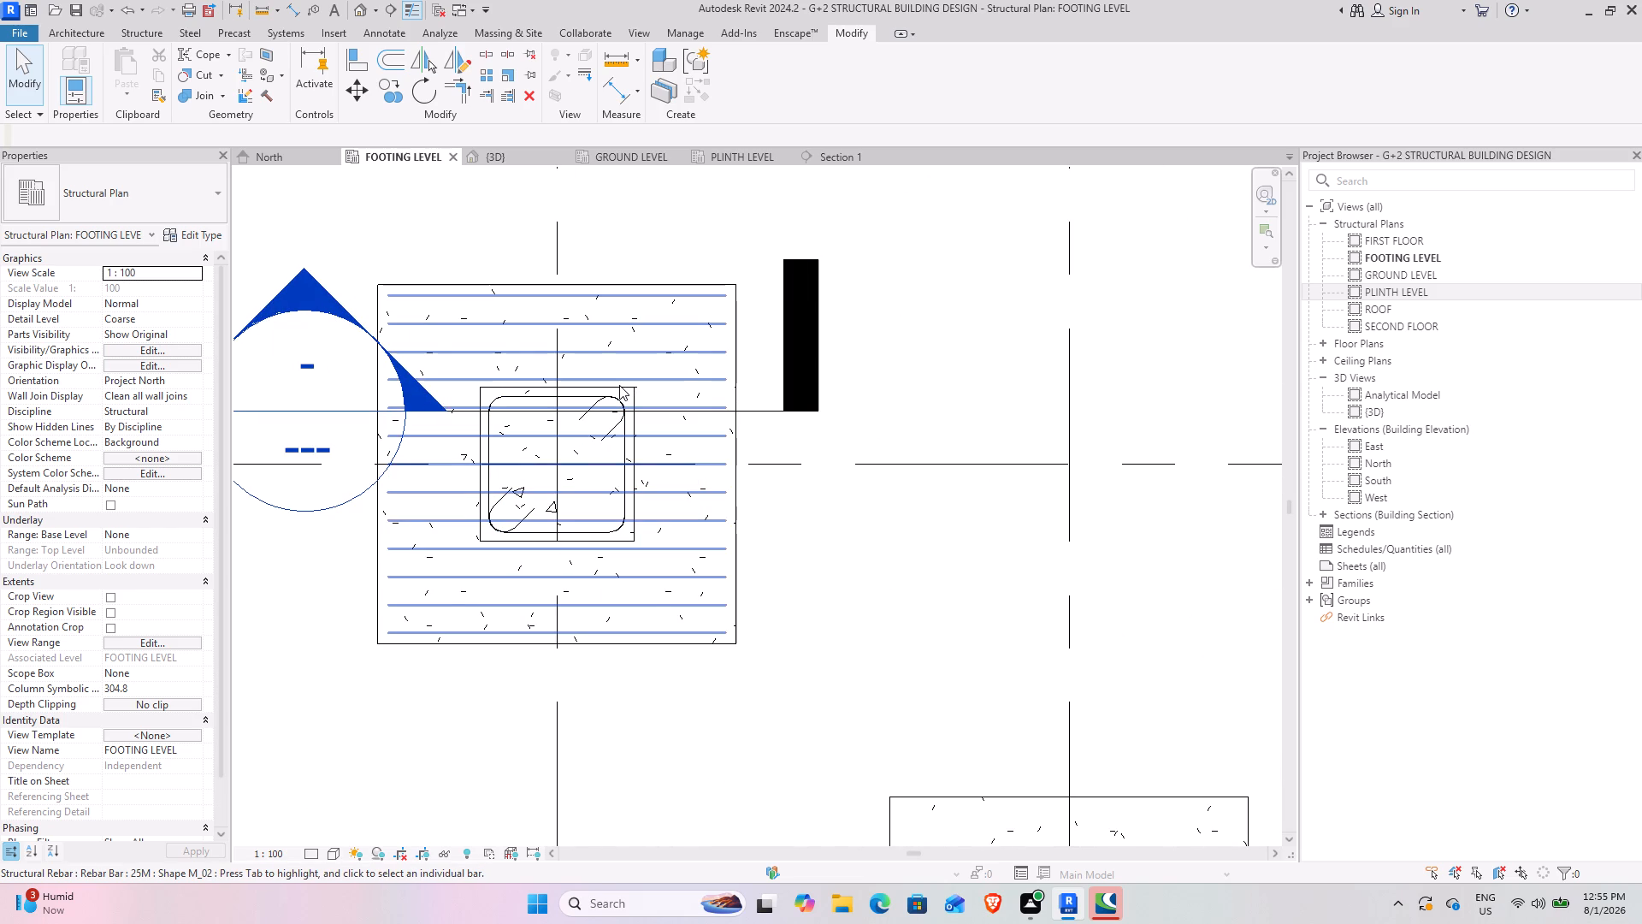
{"action": "key", "text": "Tab"}
{"action": "key", "text": "Tab"}
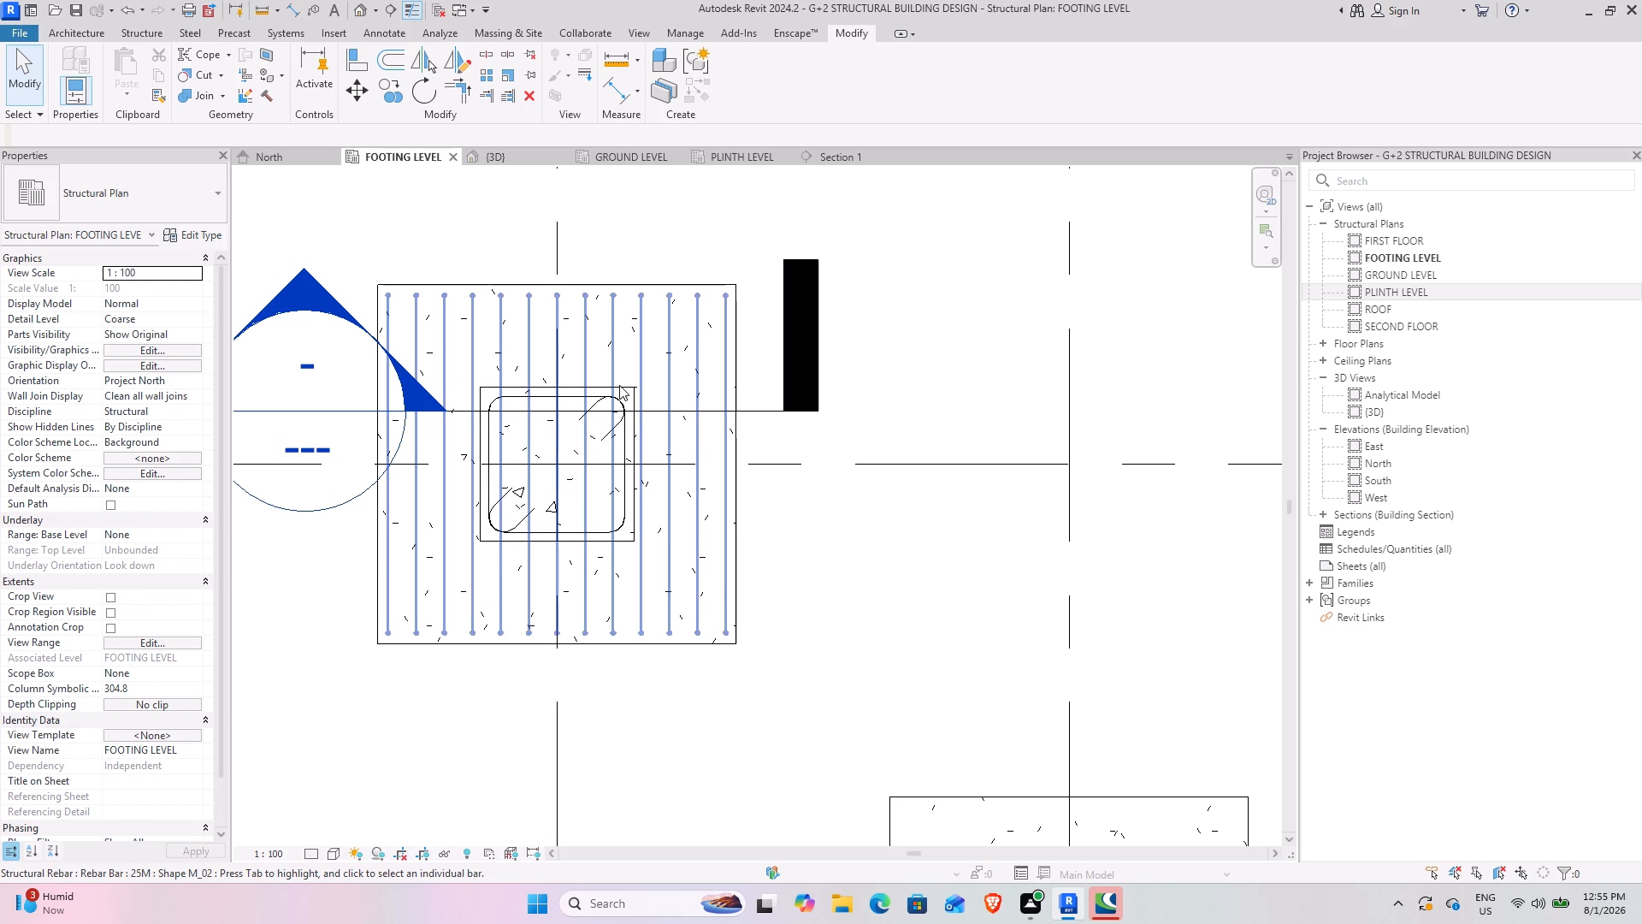
{"action": "key", "text": "Tab"}
{"action": "key", "text": "Tab"}
{"action": "key", "text": "Tab"}
{"action": "key", "text": "Tab"}
{"action": "key", "text": "Tab"}
{"action": "key", "text": "Tab"}
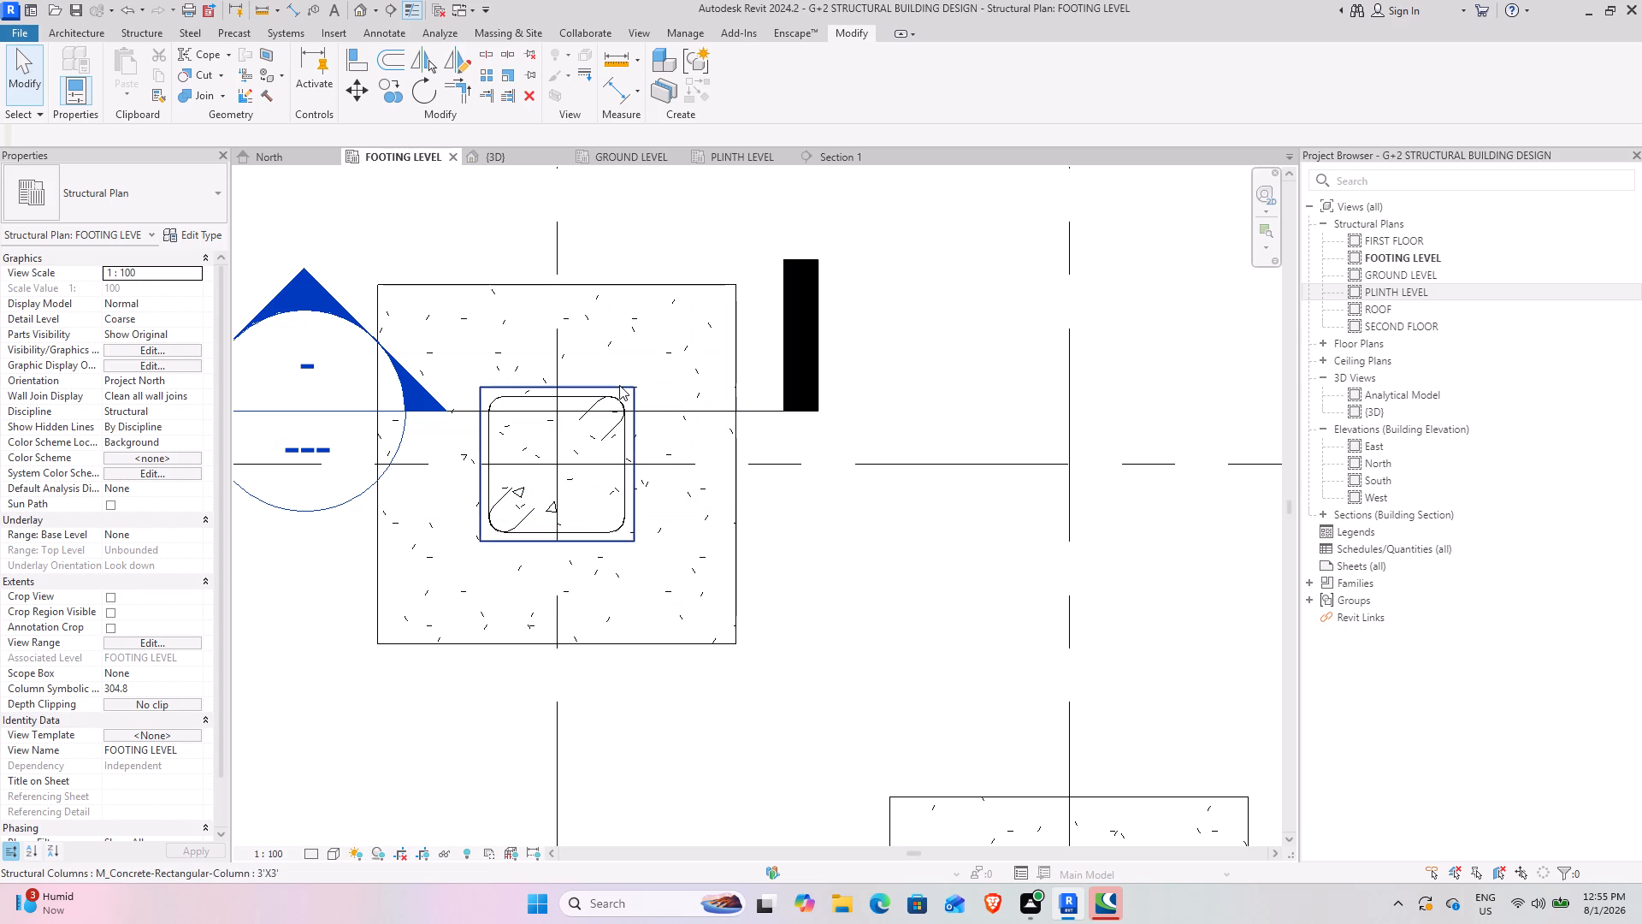
{"action": "key", "text": "Tab"}
{"action": "key", "text": "Tab"}
{"action": "key", "text": "Tab"}
{"action": "key", "text": "Tab"}
{"action": "key", "text": "Tab"}
{"action": "key", "text": "Tab"}
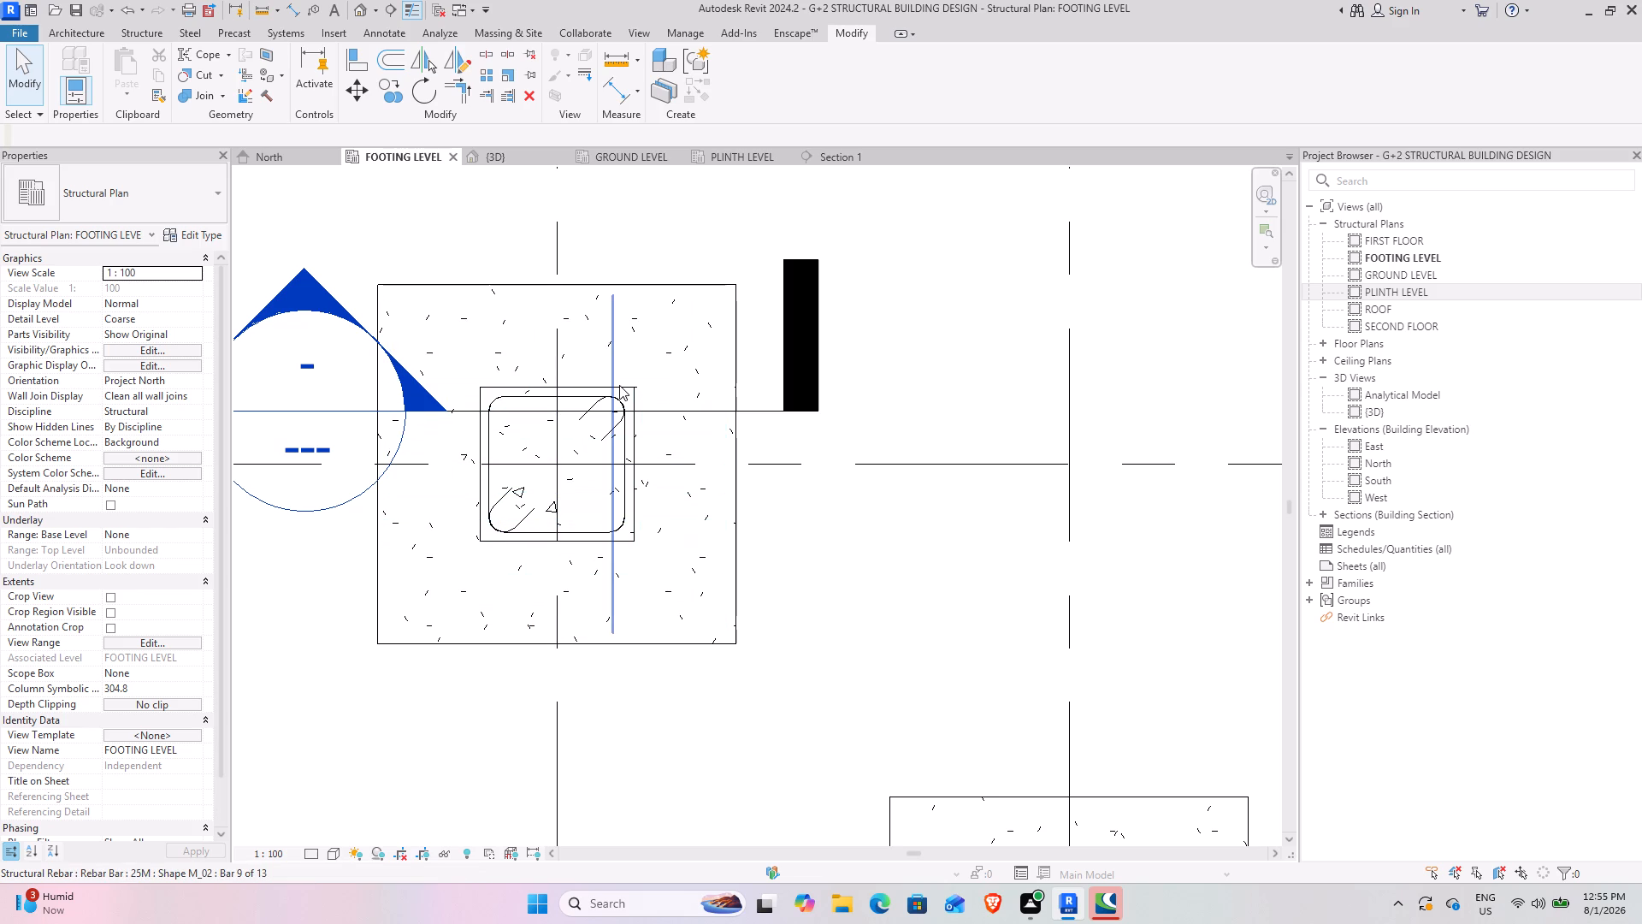
{"action": "key", "text": "Tab"}
{"action": "key", "text": "Tab"}
{"action": "key", "text": "Tab"}
{"action": "left_click", "coordinate": [619, 385]}
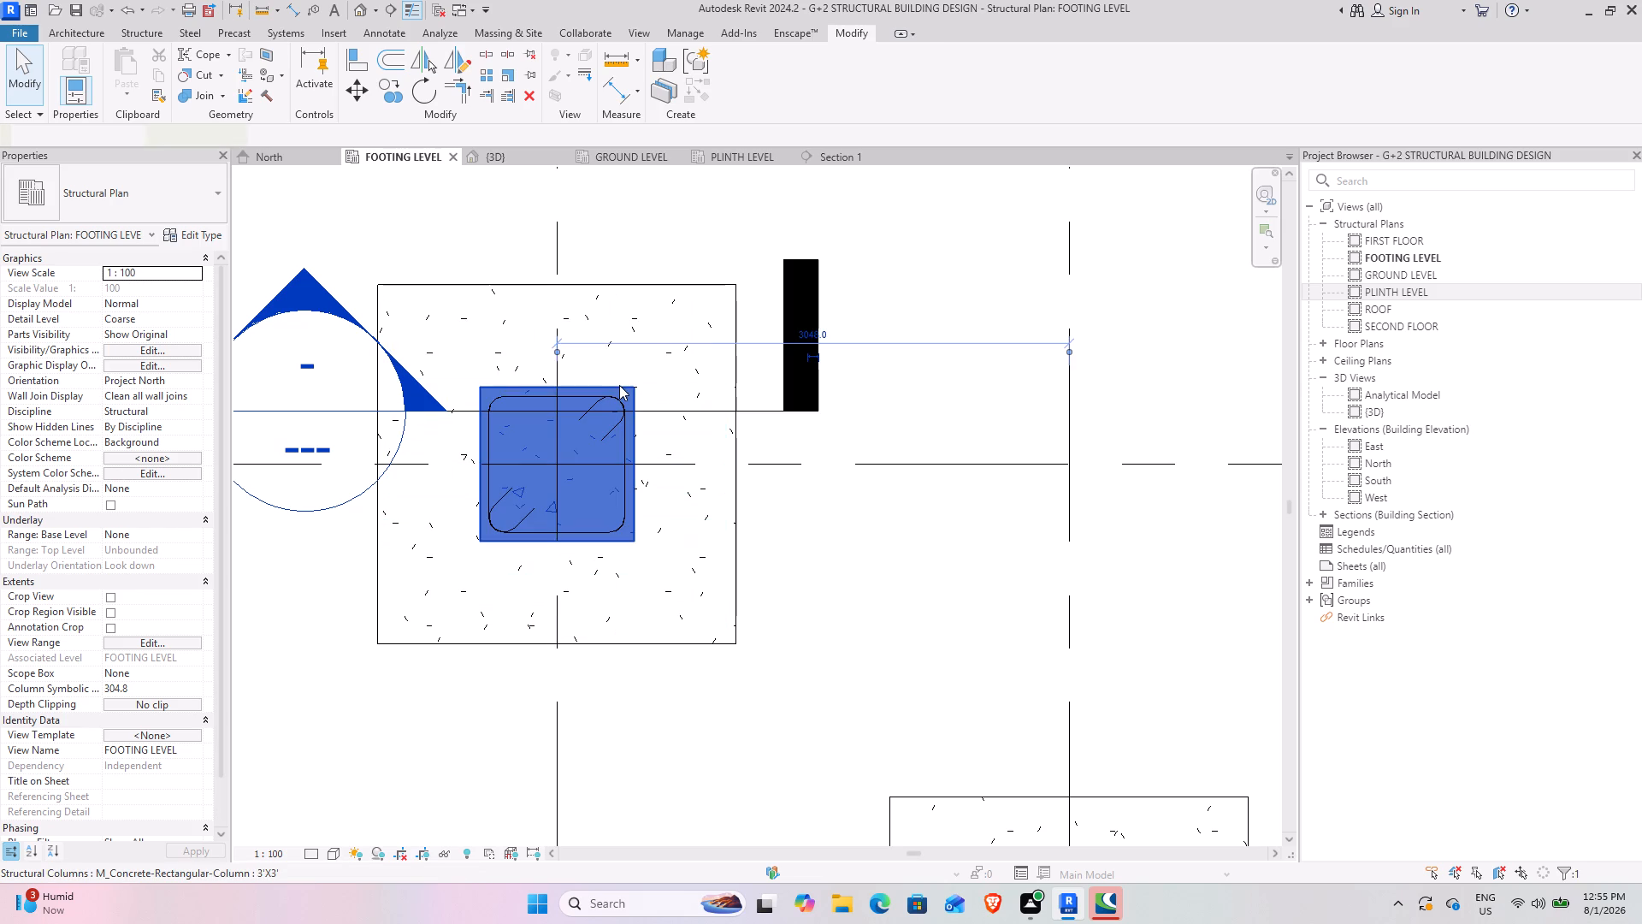
{"action": "left_click", "coordinate": [933, 69]}
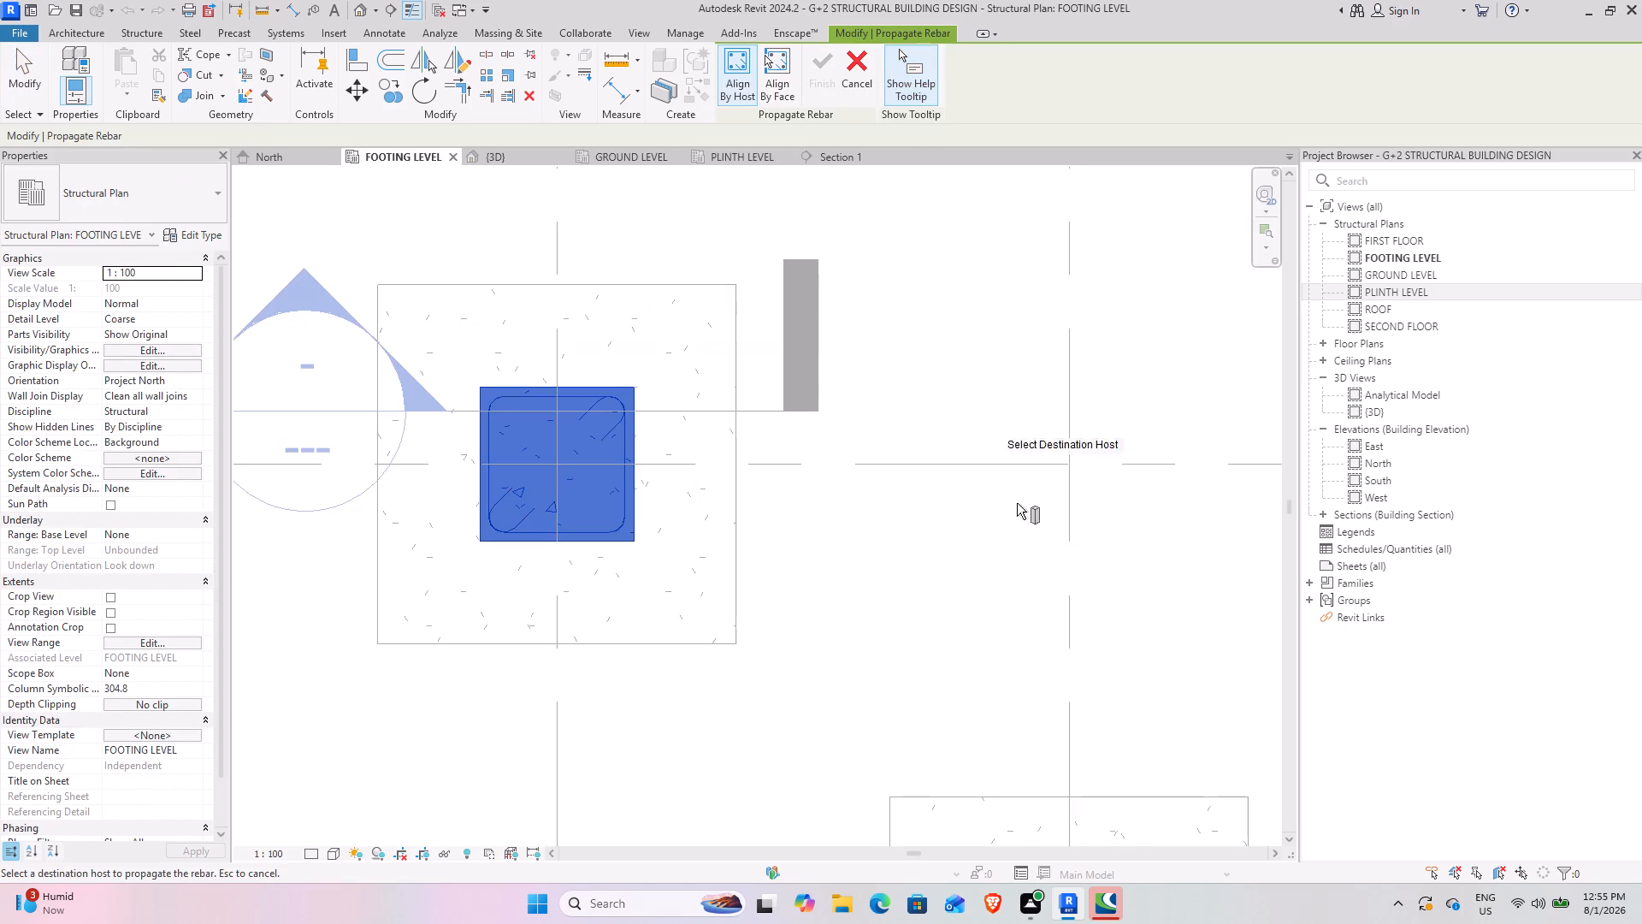
{"action": "scroll", "coordinate": [1060, 589], "scroll_direction": "down", "scroll_amount": 3}
{"action": "middle_click_drag", "start_coordinate": [1107, 583], "coordinate": [593, 587]}
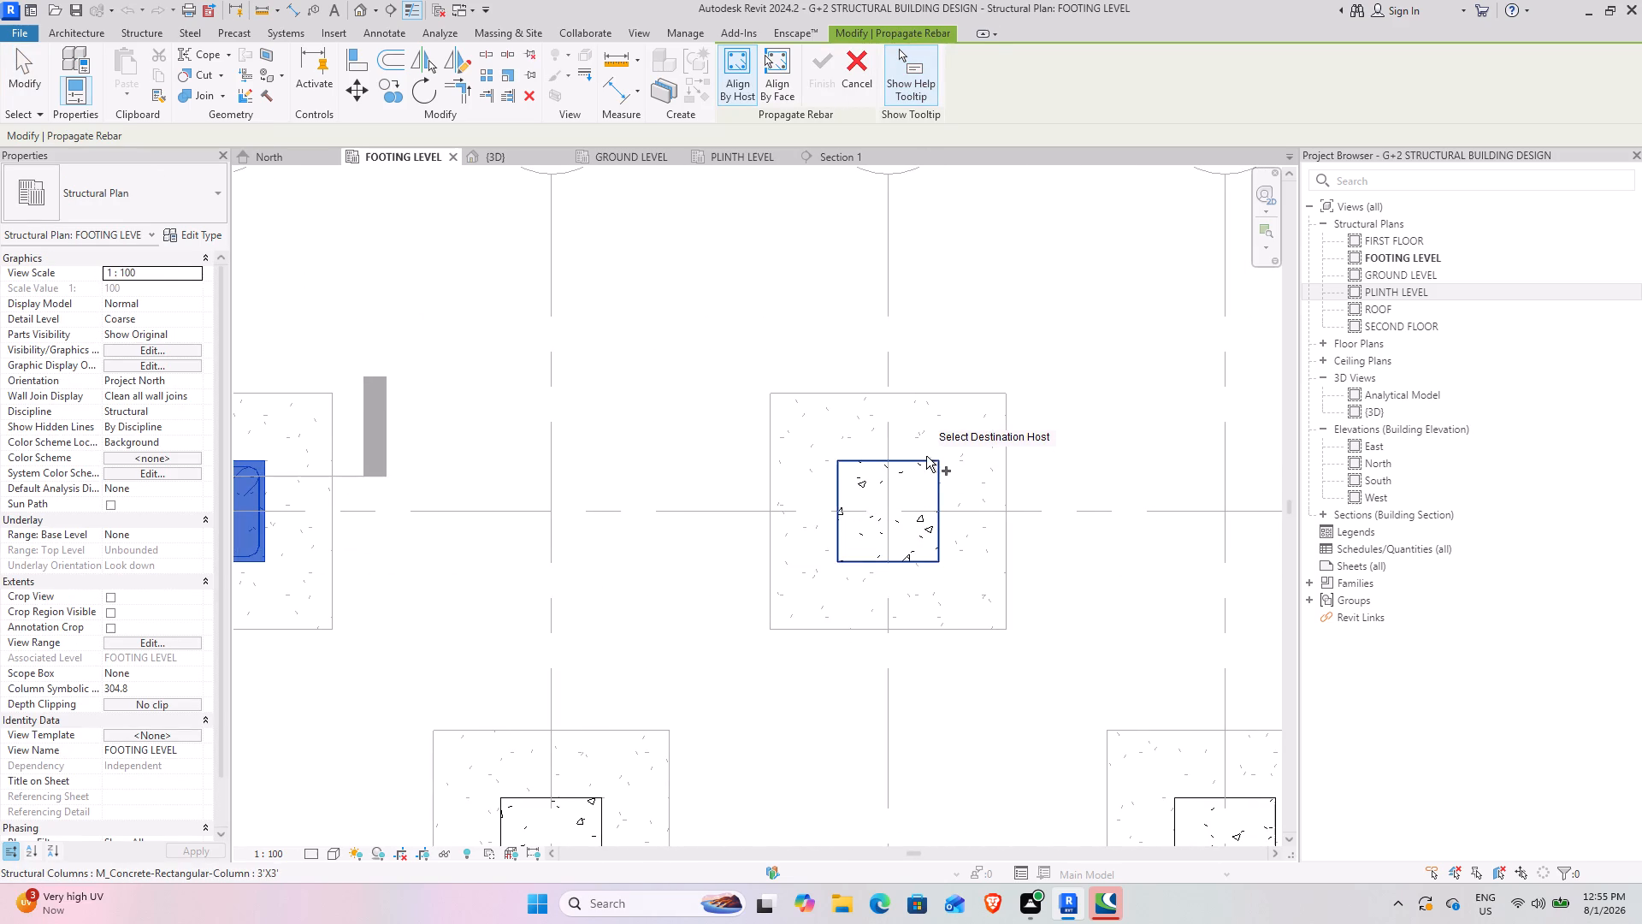
{"action": "left_click", "coordinate": [926, 458]}
{"action": "scroll", "coordinate": [1084, 566], "scroll_direction": "down", "scroll_amount": 2}
{"action": "middle_click_drag", "start_coordinate": [1086, 569], "coordinate": [429, 601]}
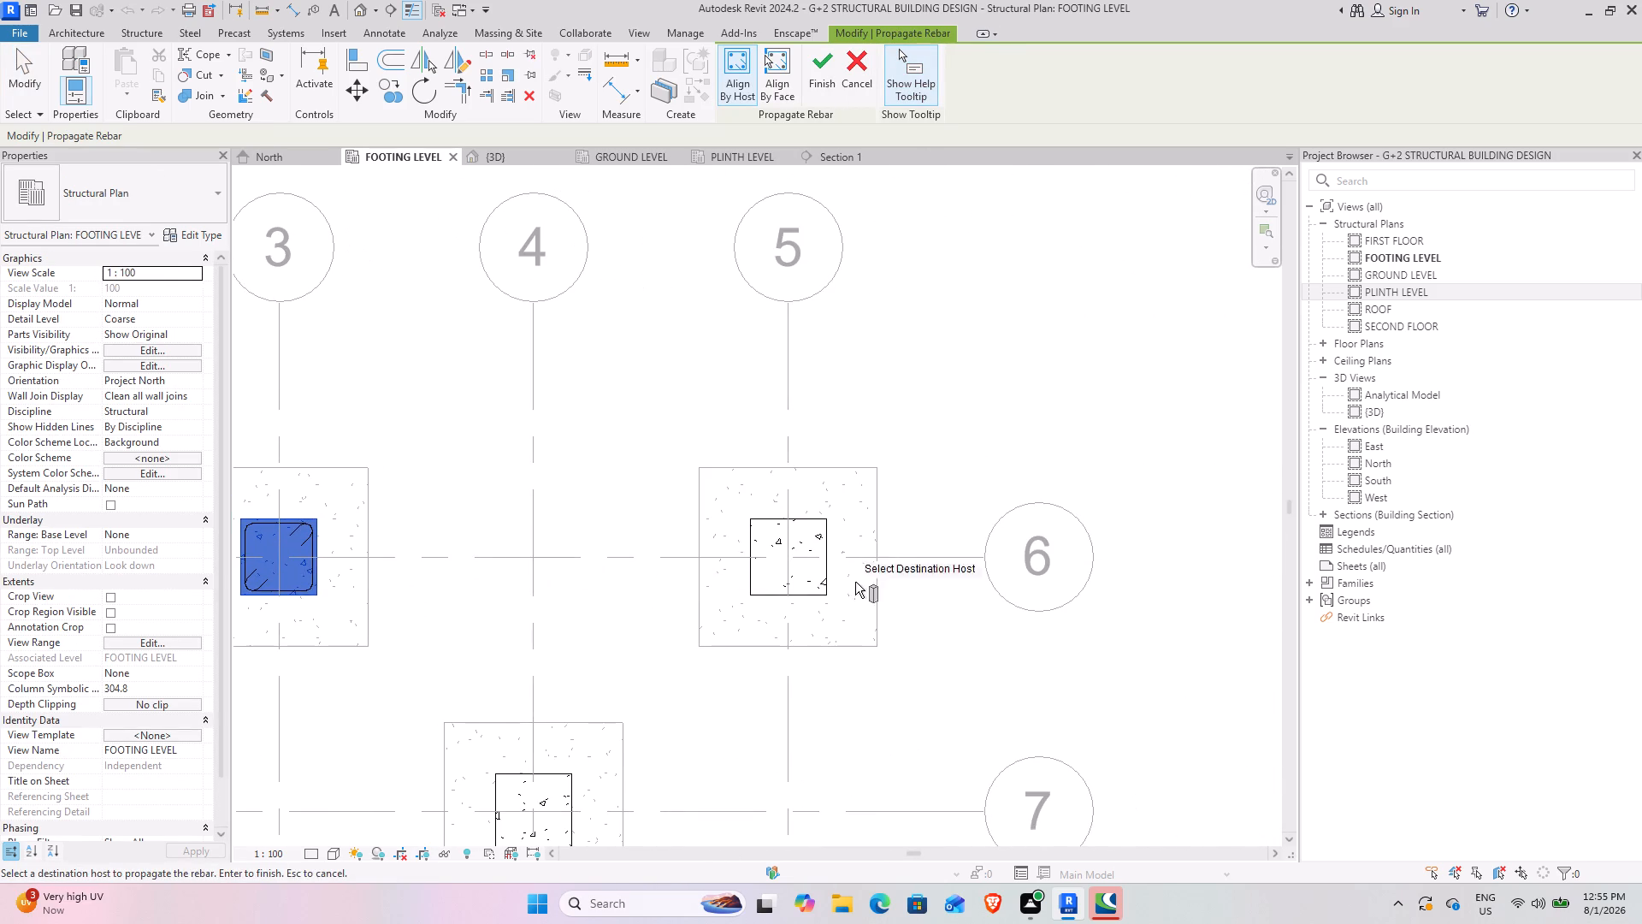
{"action": "left_click", "coordinate": [816, 520]}
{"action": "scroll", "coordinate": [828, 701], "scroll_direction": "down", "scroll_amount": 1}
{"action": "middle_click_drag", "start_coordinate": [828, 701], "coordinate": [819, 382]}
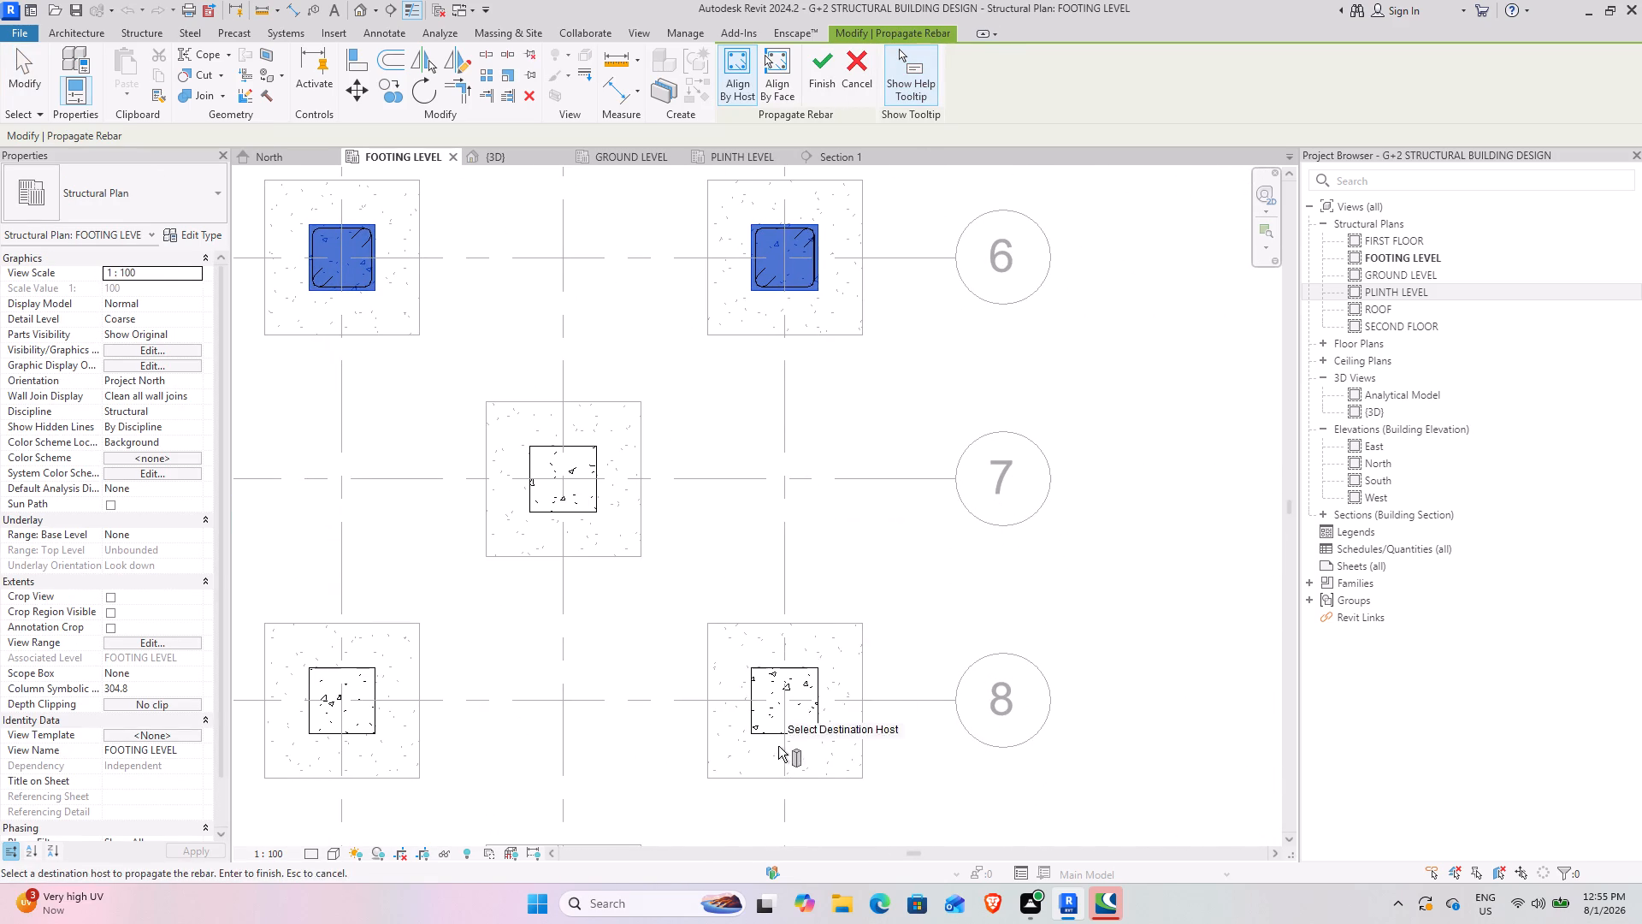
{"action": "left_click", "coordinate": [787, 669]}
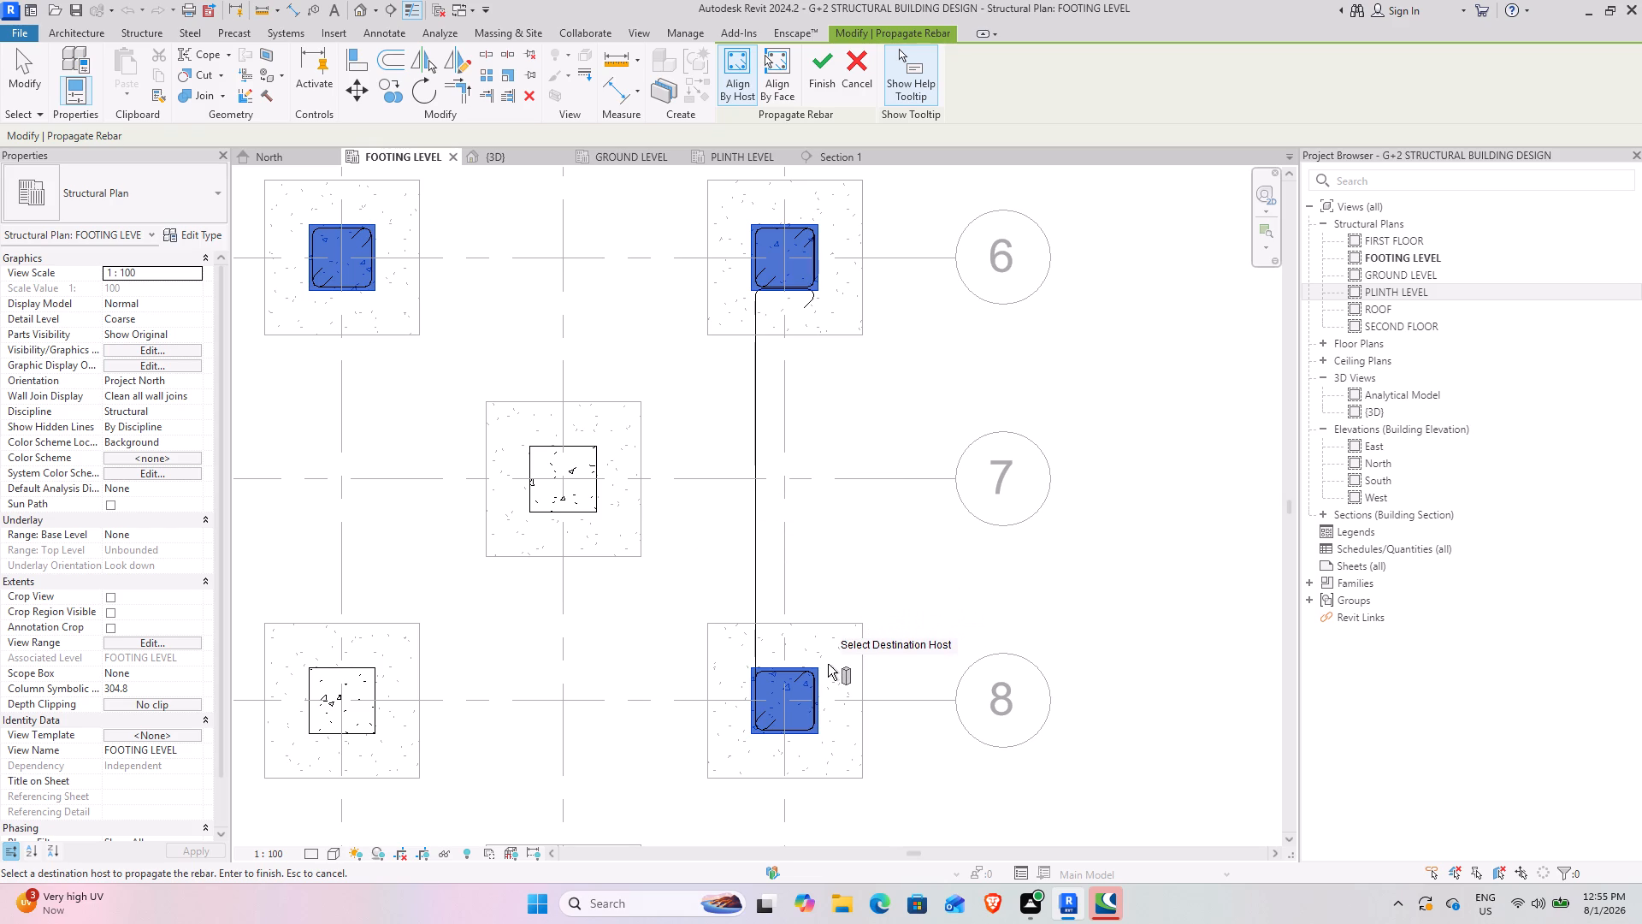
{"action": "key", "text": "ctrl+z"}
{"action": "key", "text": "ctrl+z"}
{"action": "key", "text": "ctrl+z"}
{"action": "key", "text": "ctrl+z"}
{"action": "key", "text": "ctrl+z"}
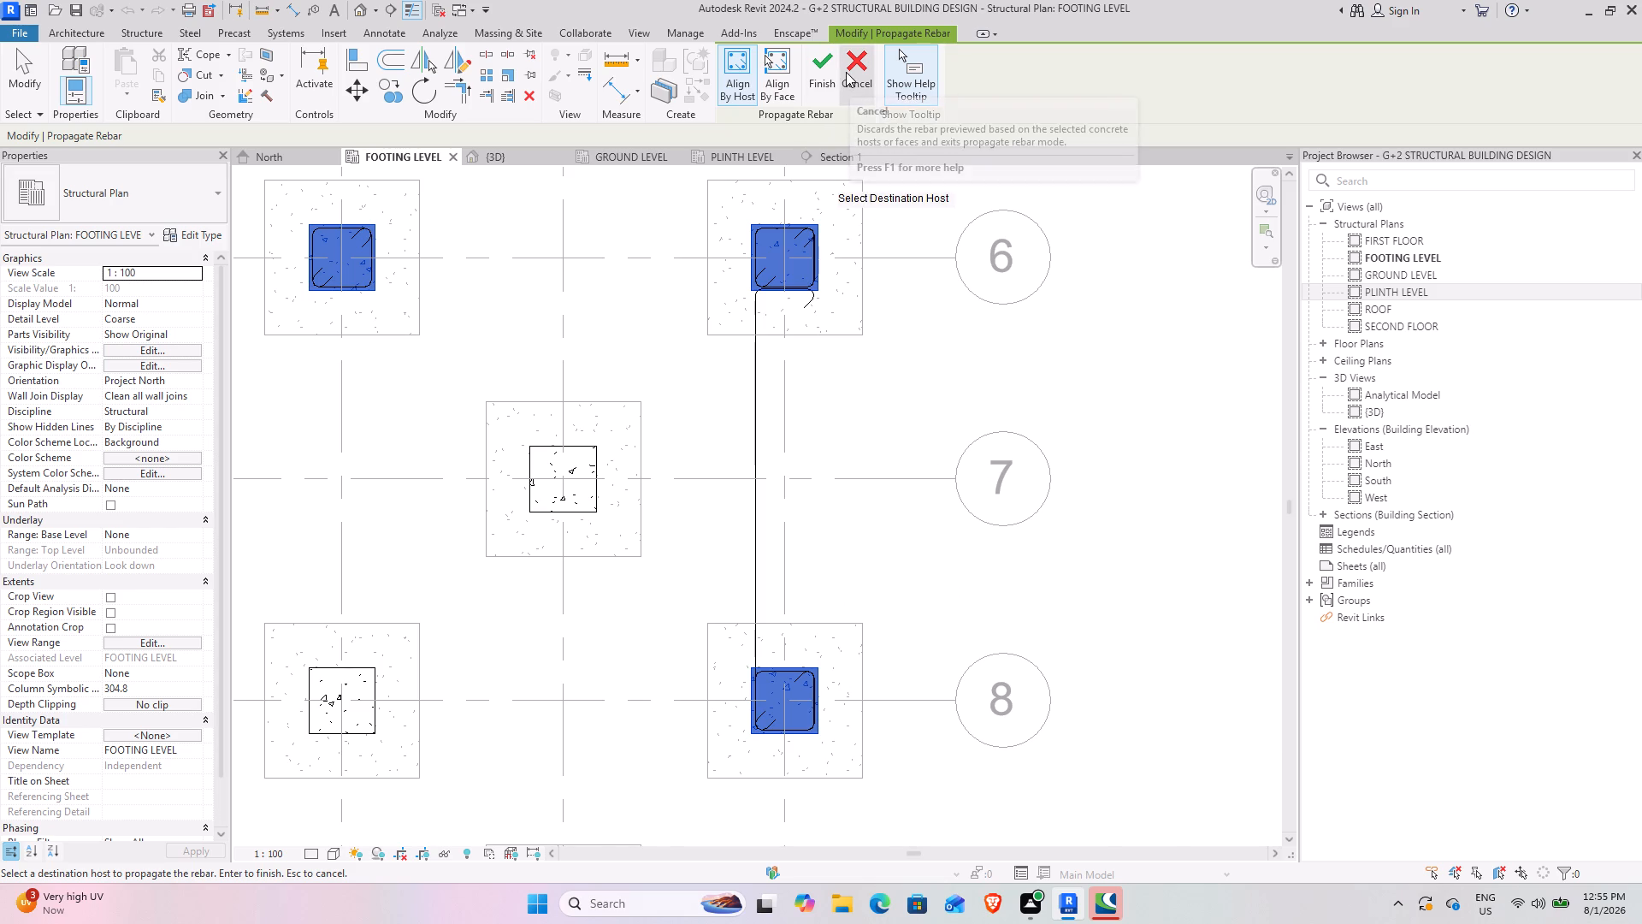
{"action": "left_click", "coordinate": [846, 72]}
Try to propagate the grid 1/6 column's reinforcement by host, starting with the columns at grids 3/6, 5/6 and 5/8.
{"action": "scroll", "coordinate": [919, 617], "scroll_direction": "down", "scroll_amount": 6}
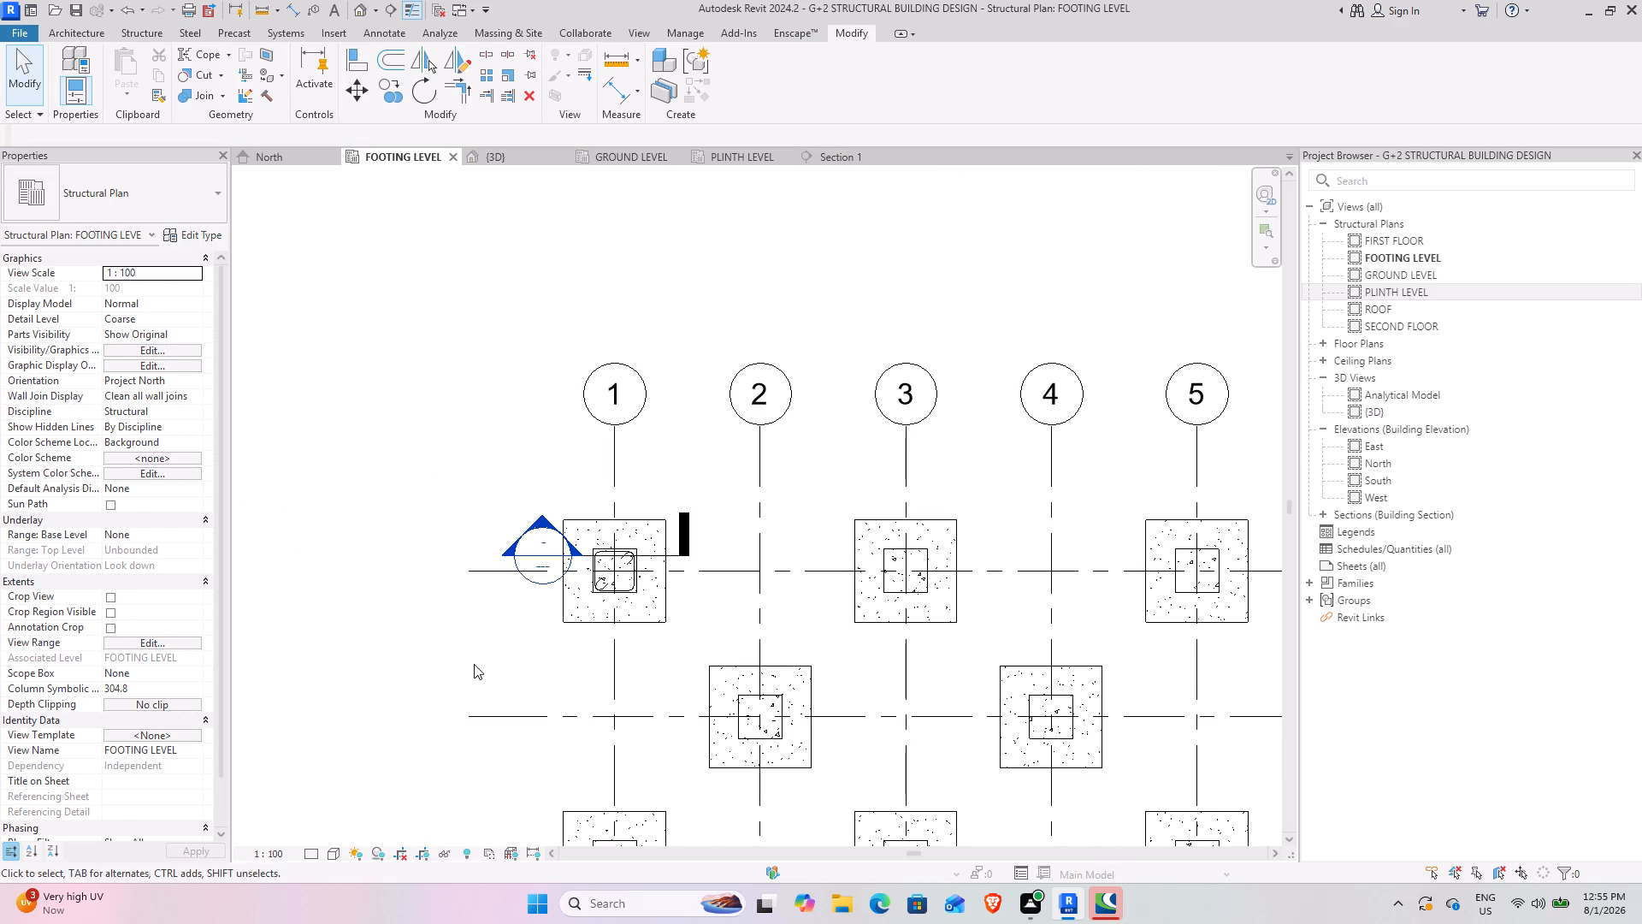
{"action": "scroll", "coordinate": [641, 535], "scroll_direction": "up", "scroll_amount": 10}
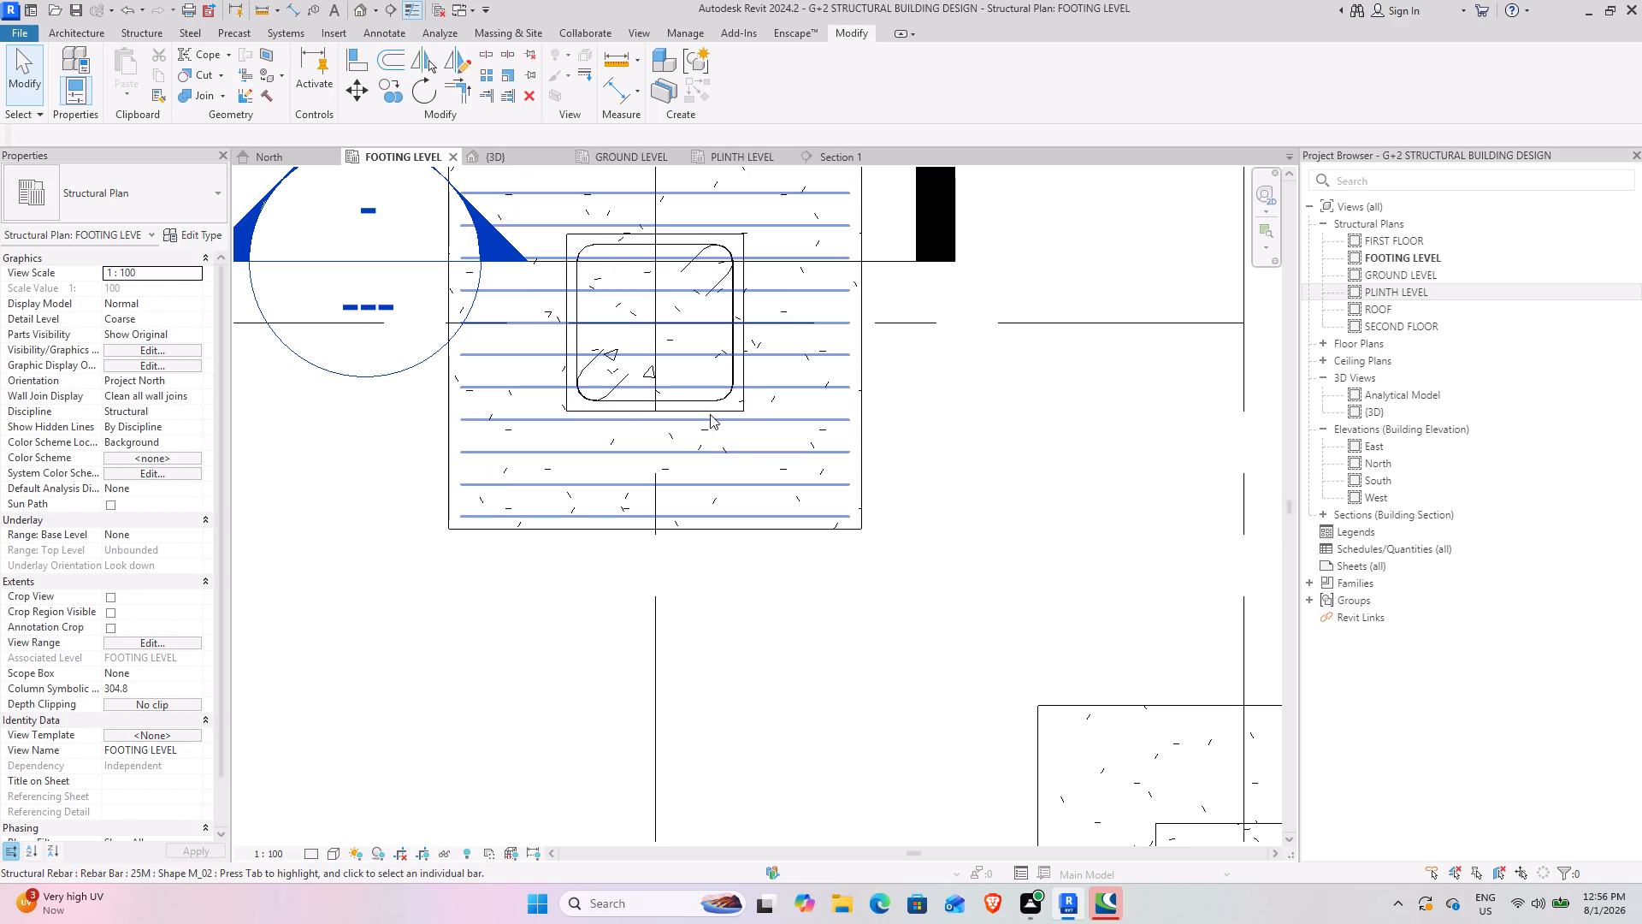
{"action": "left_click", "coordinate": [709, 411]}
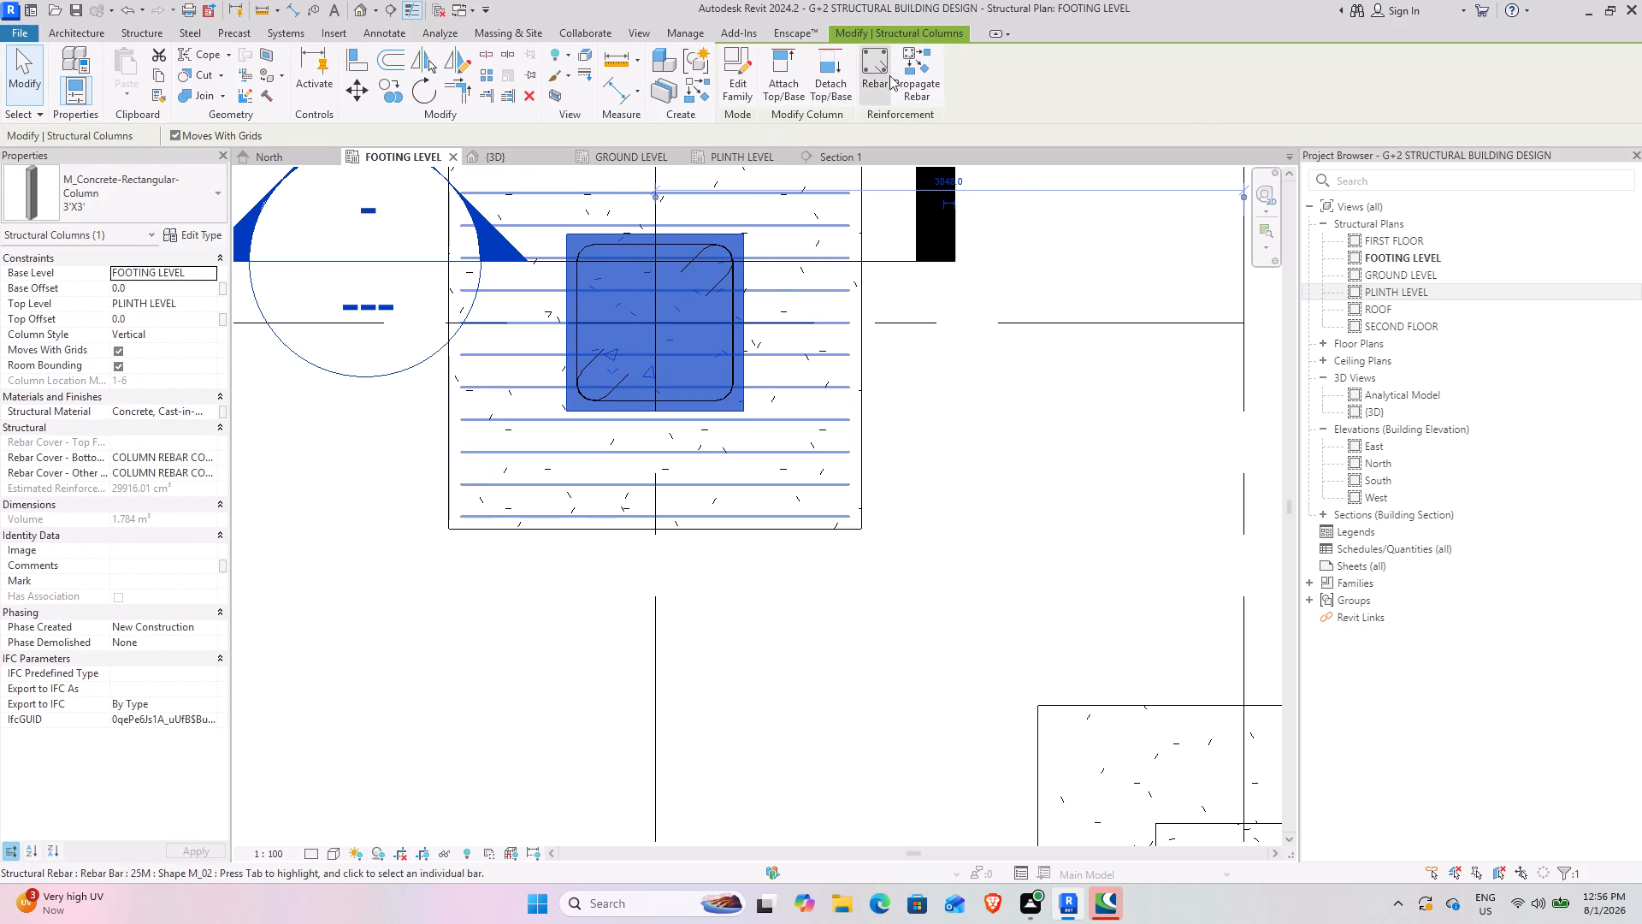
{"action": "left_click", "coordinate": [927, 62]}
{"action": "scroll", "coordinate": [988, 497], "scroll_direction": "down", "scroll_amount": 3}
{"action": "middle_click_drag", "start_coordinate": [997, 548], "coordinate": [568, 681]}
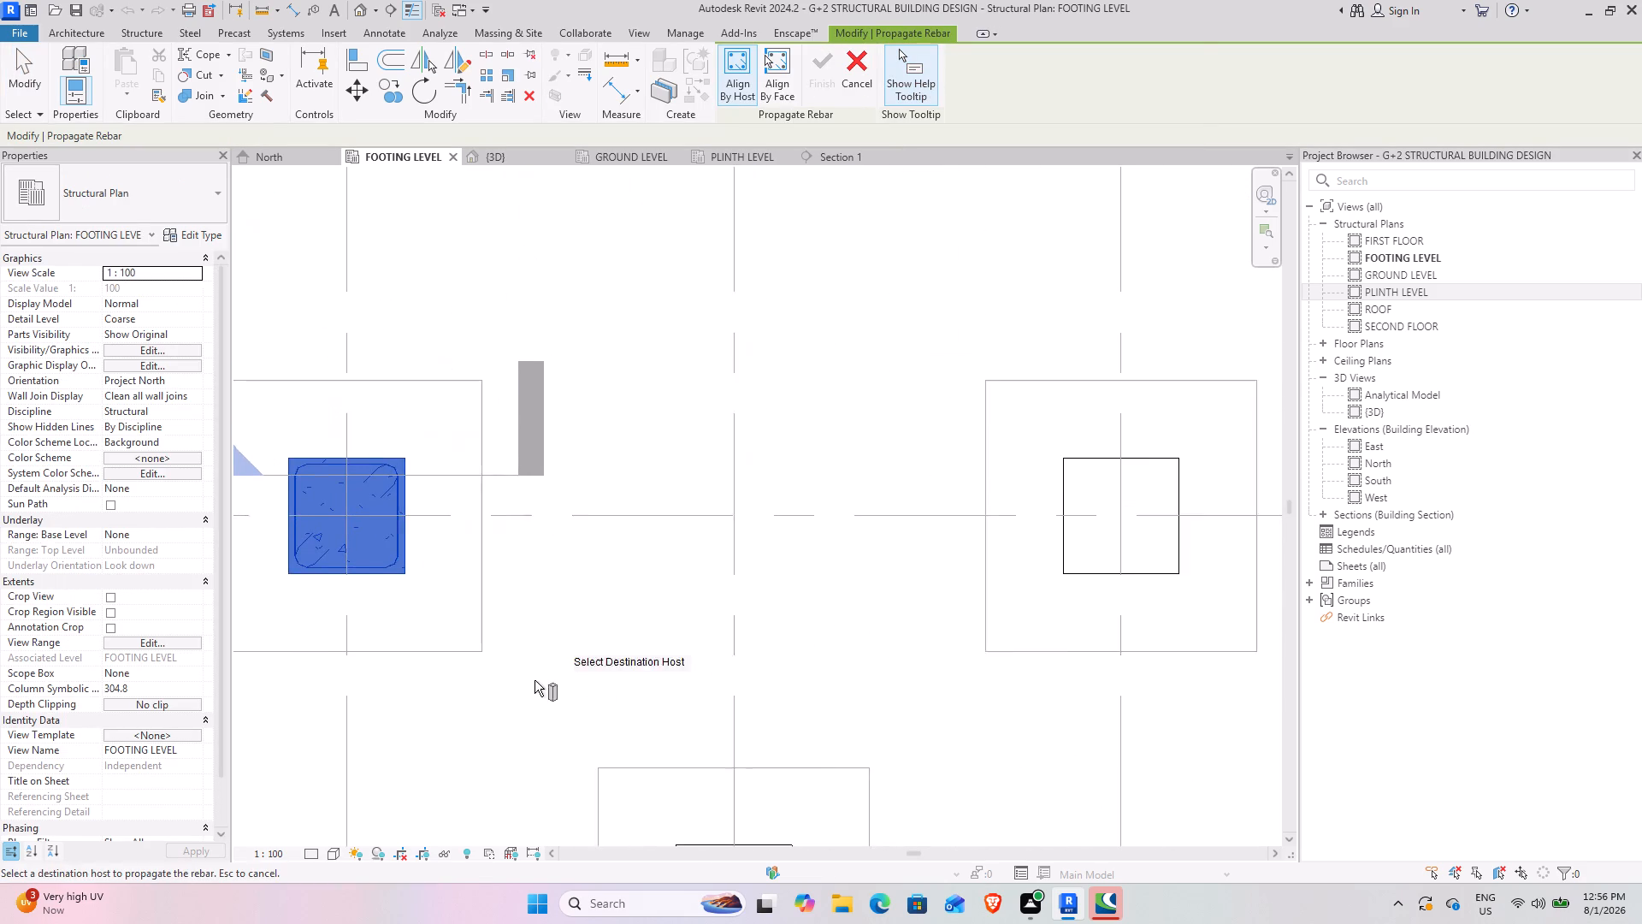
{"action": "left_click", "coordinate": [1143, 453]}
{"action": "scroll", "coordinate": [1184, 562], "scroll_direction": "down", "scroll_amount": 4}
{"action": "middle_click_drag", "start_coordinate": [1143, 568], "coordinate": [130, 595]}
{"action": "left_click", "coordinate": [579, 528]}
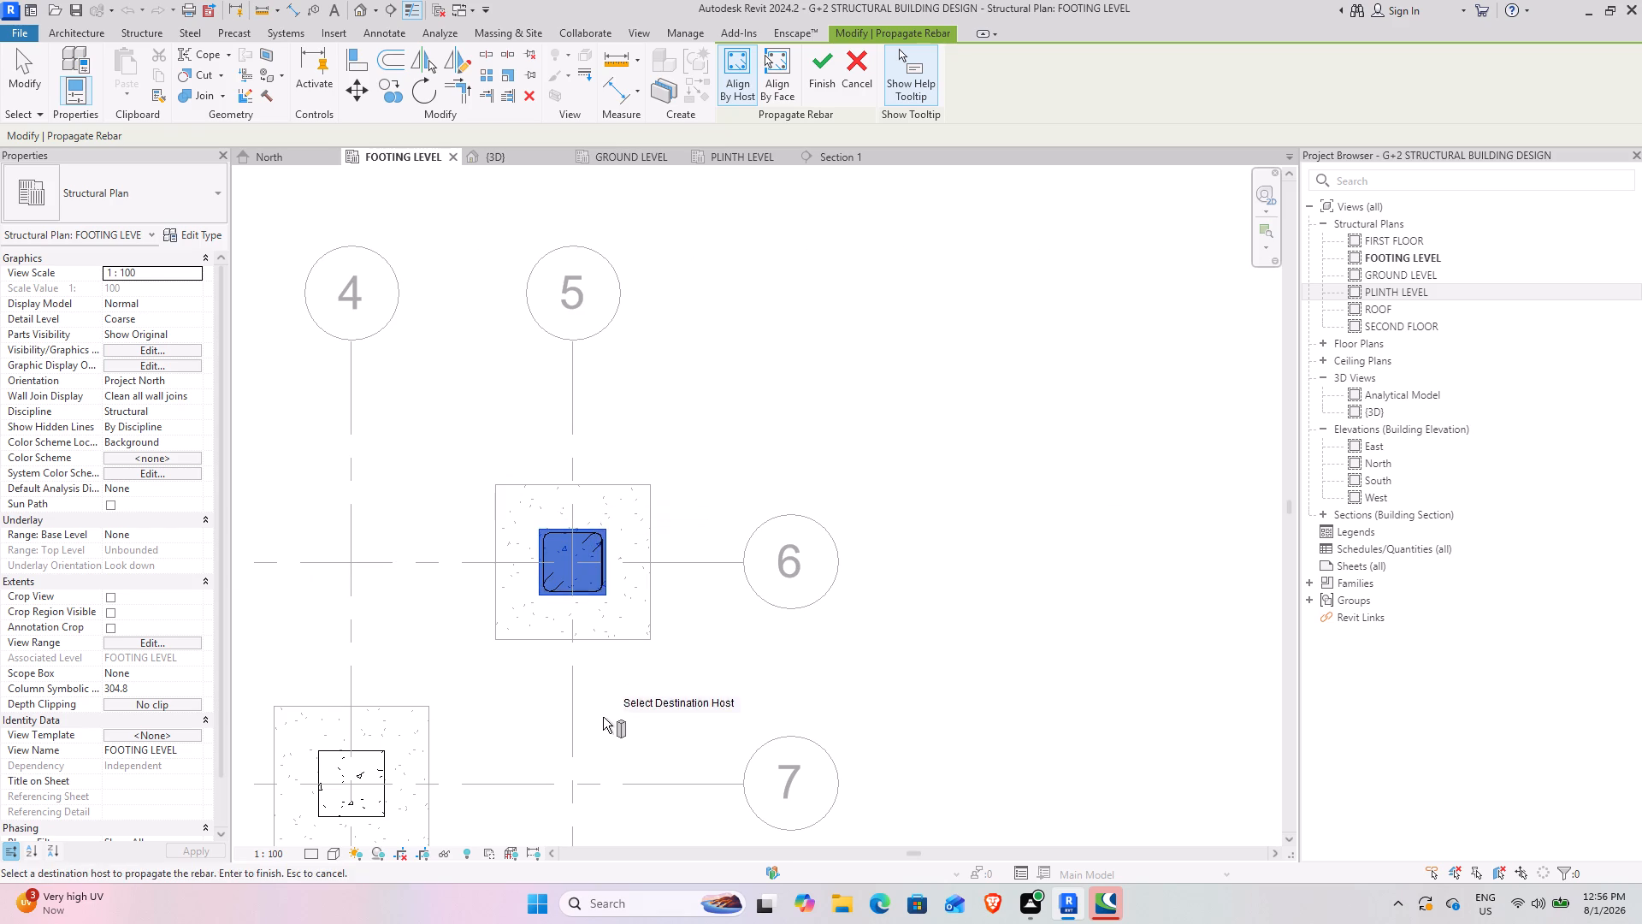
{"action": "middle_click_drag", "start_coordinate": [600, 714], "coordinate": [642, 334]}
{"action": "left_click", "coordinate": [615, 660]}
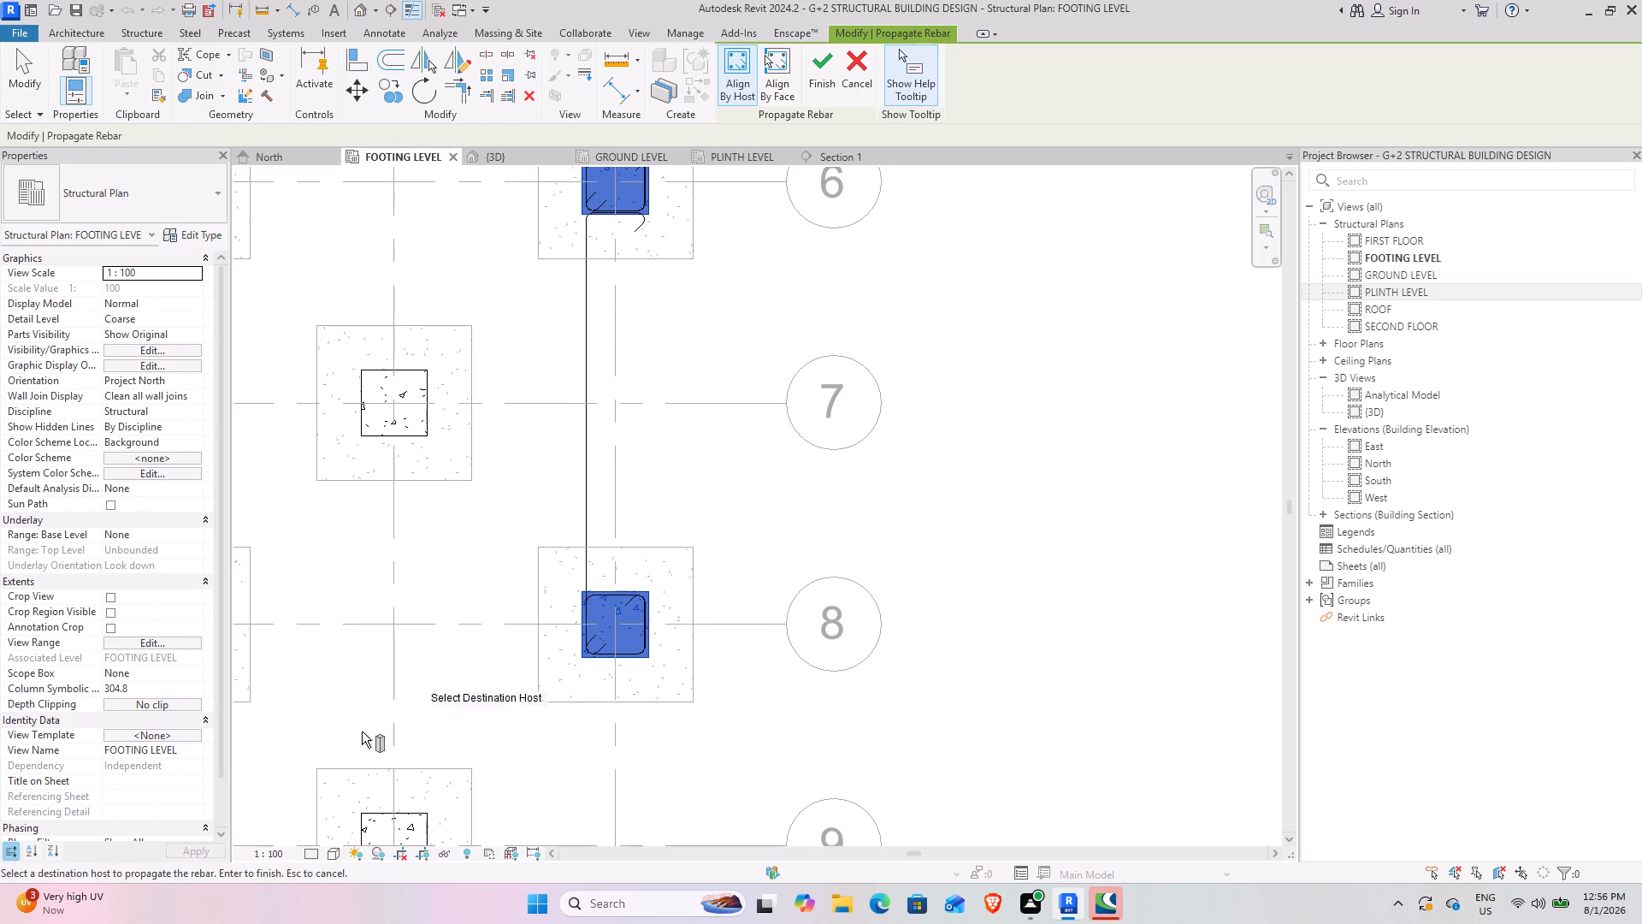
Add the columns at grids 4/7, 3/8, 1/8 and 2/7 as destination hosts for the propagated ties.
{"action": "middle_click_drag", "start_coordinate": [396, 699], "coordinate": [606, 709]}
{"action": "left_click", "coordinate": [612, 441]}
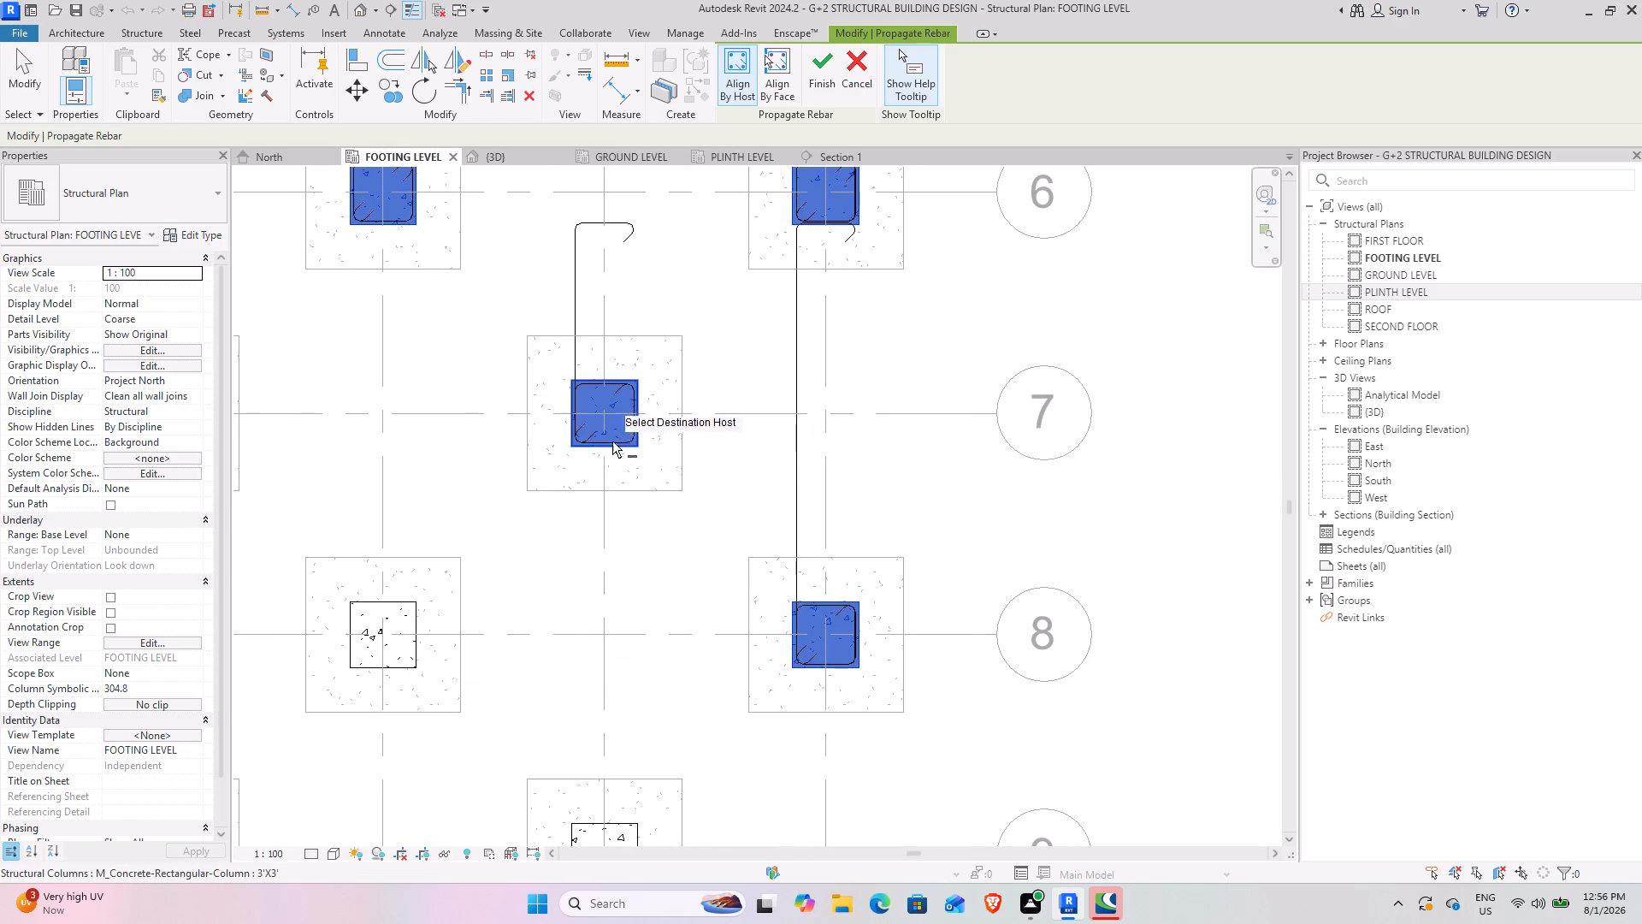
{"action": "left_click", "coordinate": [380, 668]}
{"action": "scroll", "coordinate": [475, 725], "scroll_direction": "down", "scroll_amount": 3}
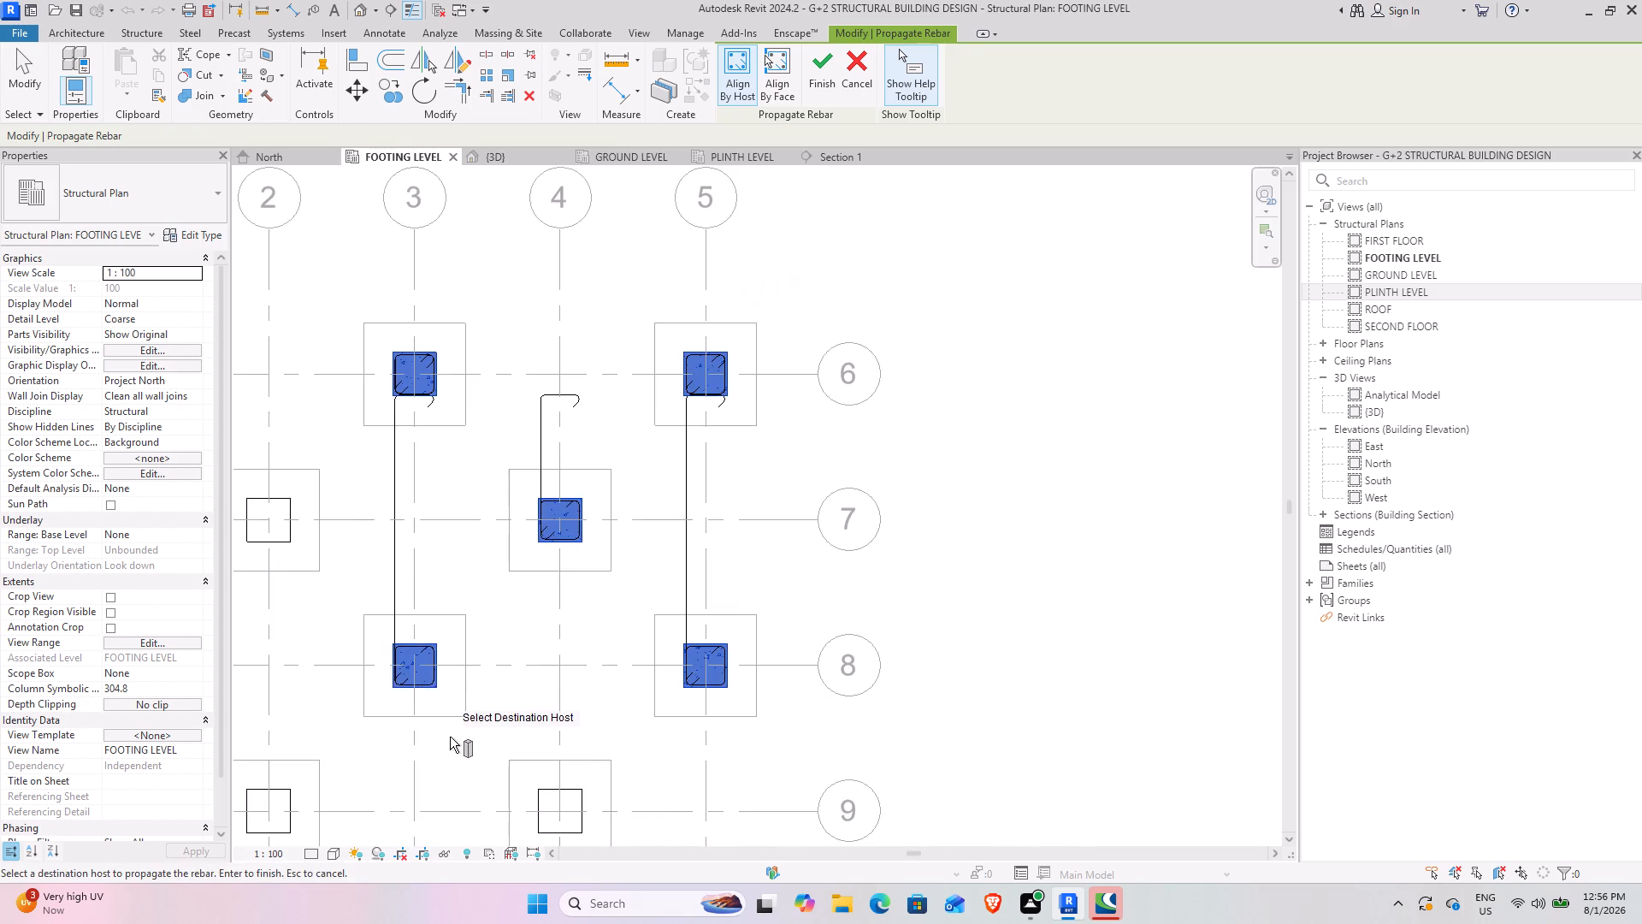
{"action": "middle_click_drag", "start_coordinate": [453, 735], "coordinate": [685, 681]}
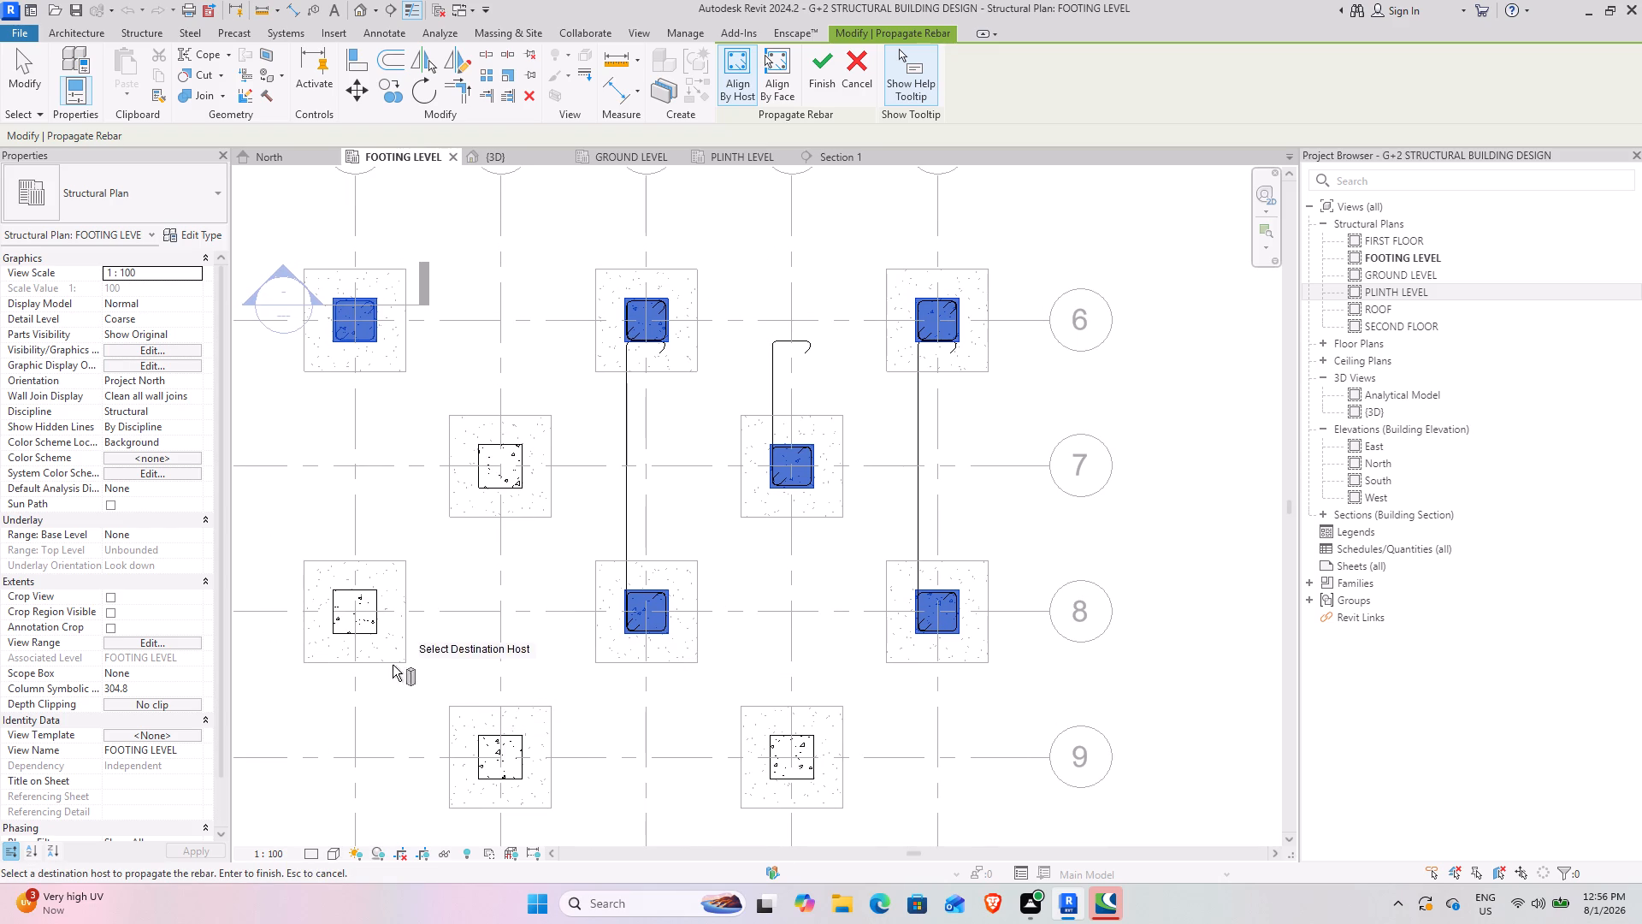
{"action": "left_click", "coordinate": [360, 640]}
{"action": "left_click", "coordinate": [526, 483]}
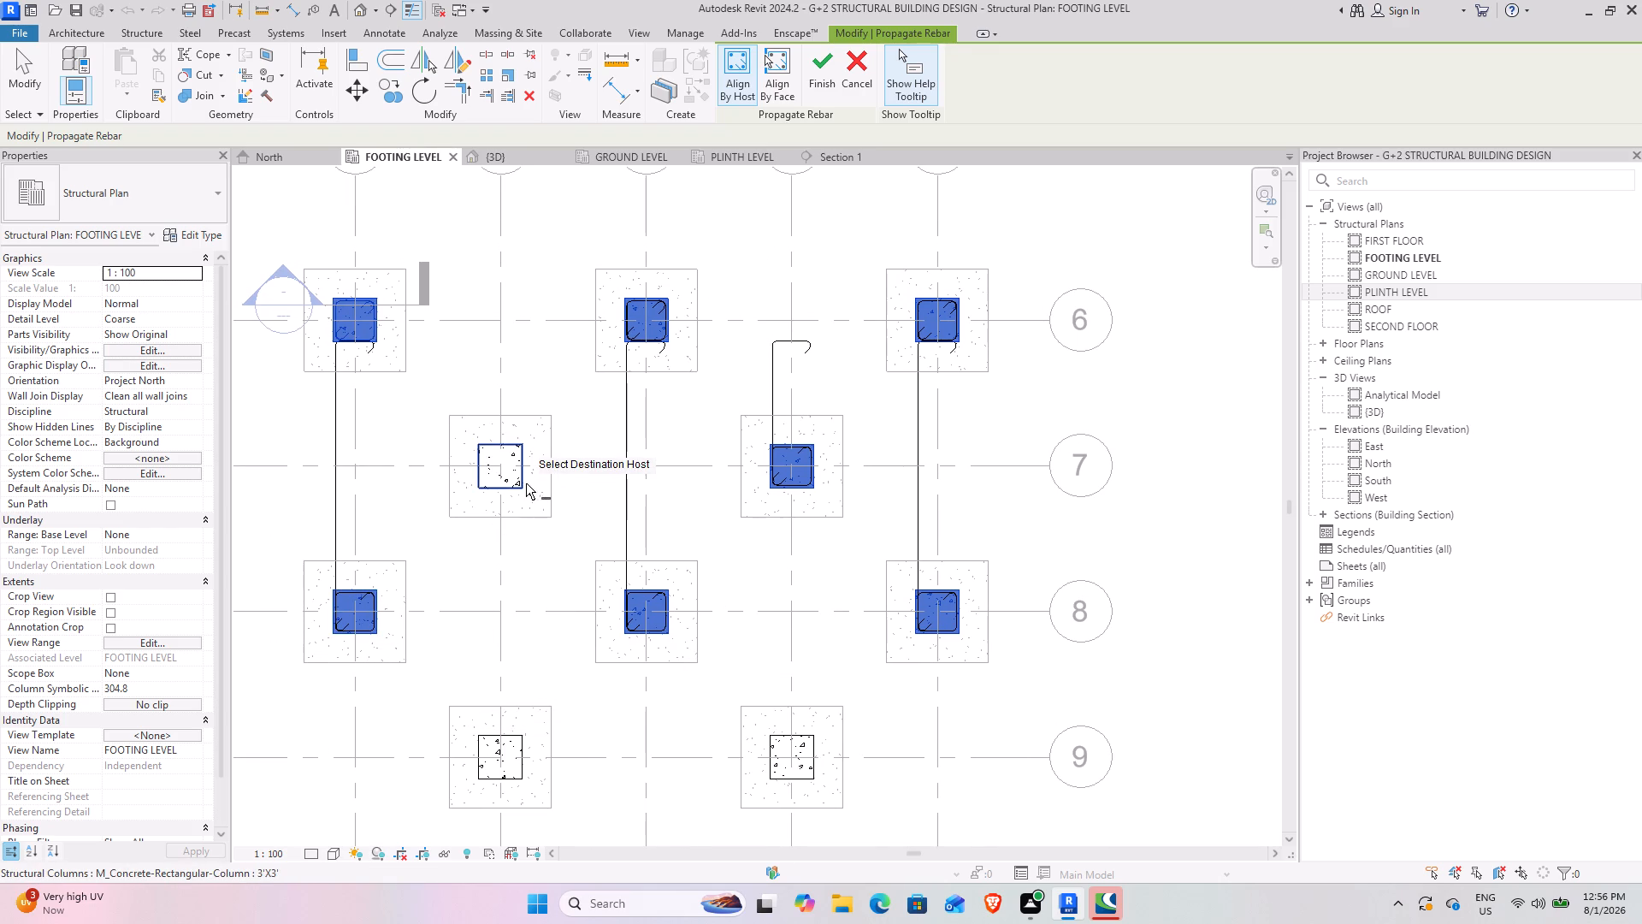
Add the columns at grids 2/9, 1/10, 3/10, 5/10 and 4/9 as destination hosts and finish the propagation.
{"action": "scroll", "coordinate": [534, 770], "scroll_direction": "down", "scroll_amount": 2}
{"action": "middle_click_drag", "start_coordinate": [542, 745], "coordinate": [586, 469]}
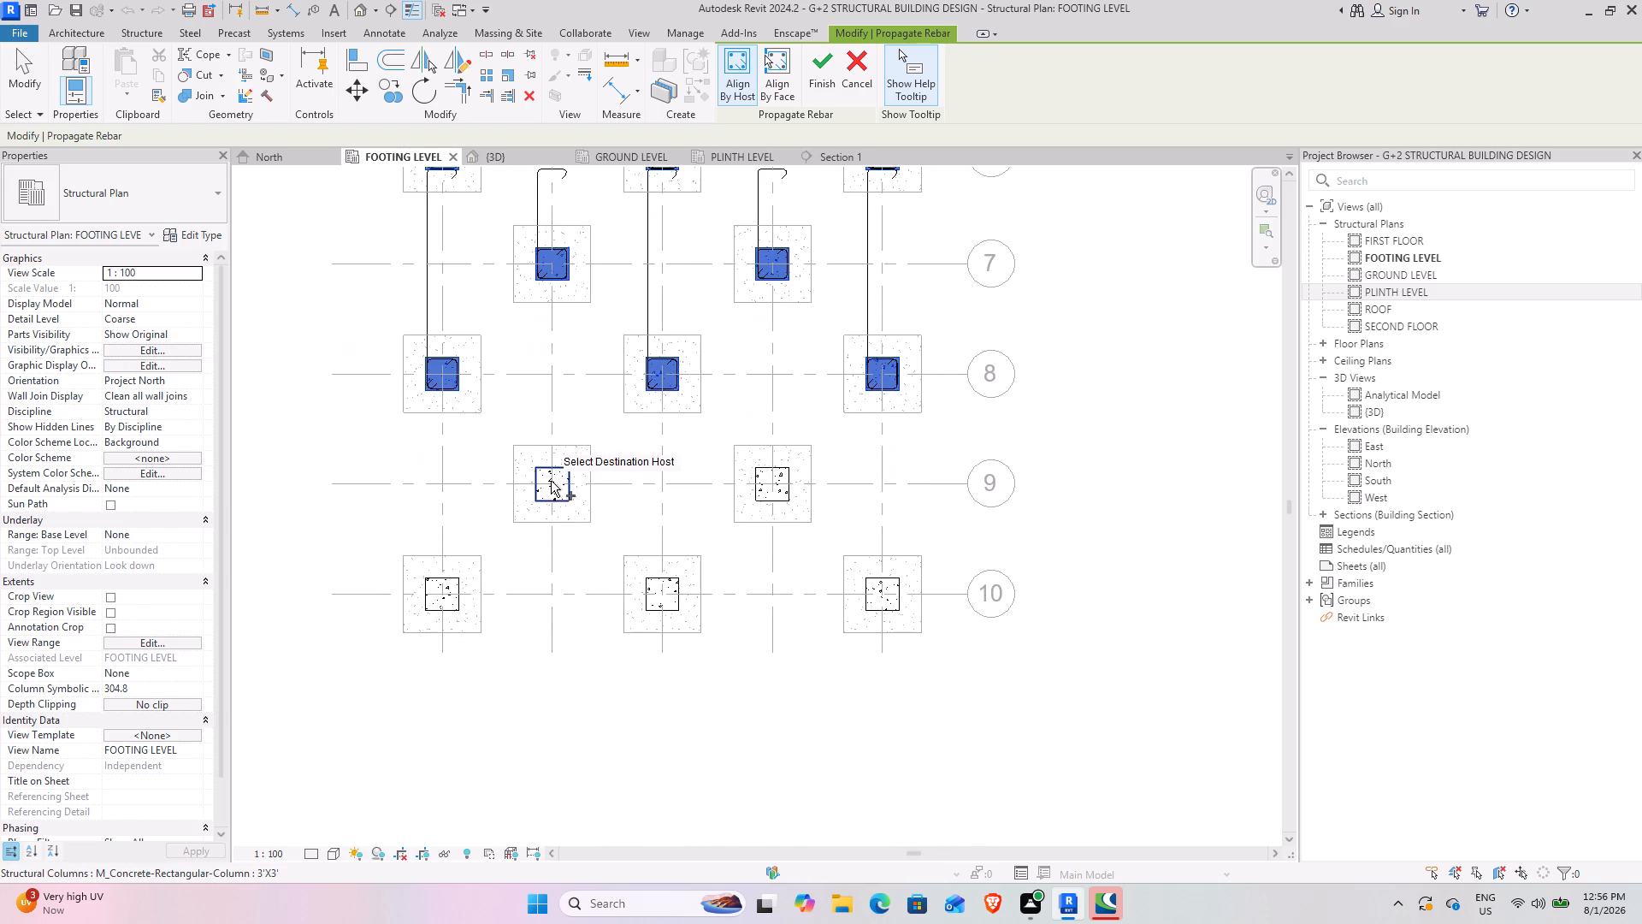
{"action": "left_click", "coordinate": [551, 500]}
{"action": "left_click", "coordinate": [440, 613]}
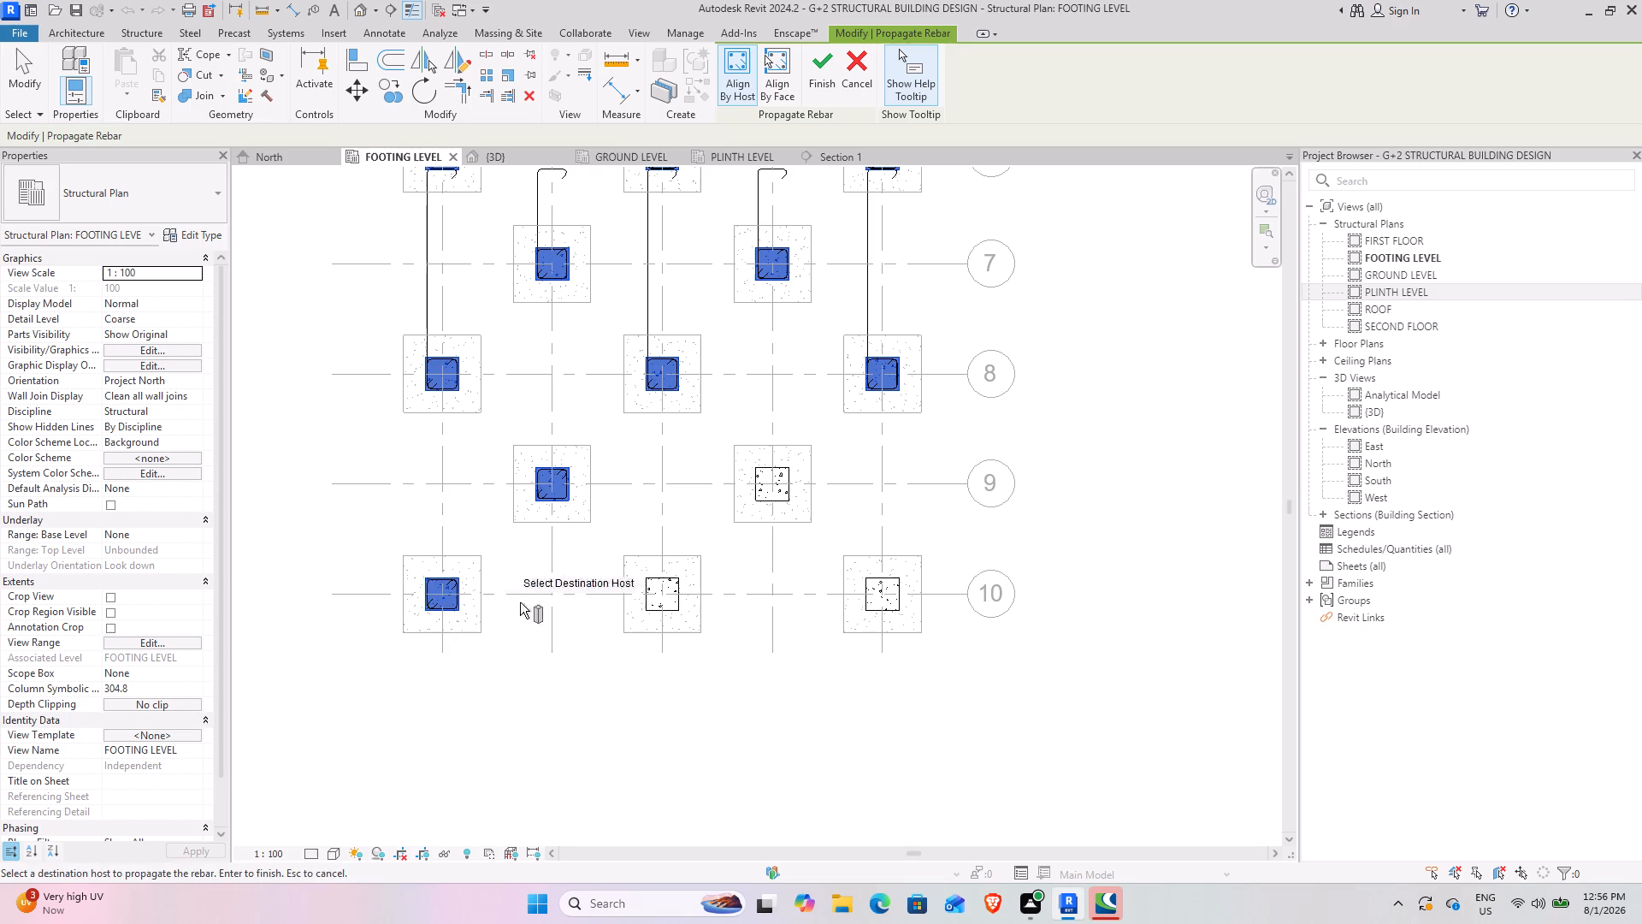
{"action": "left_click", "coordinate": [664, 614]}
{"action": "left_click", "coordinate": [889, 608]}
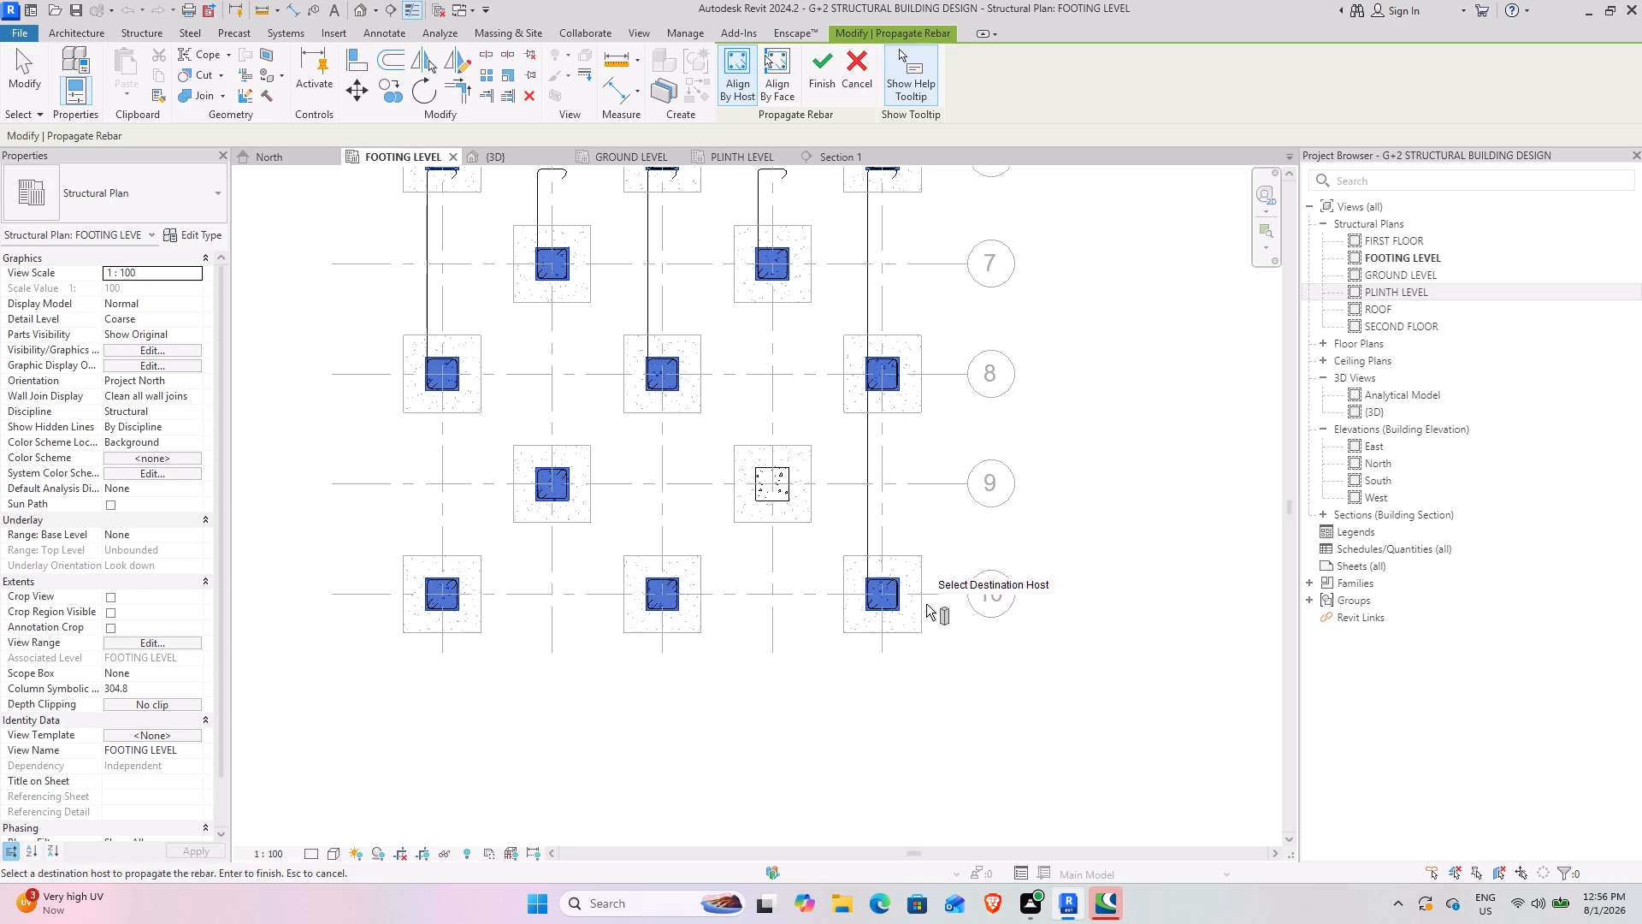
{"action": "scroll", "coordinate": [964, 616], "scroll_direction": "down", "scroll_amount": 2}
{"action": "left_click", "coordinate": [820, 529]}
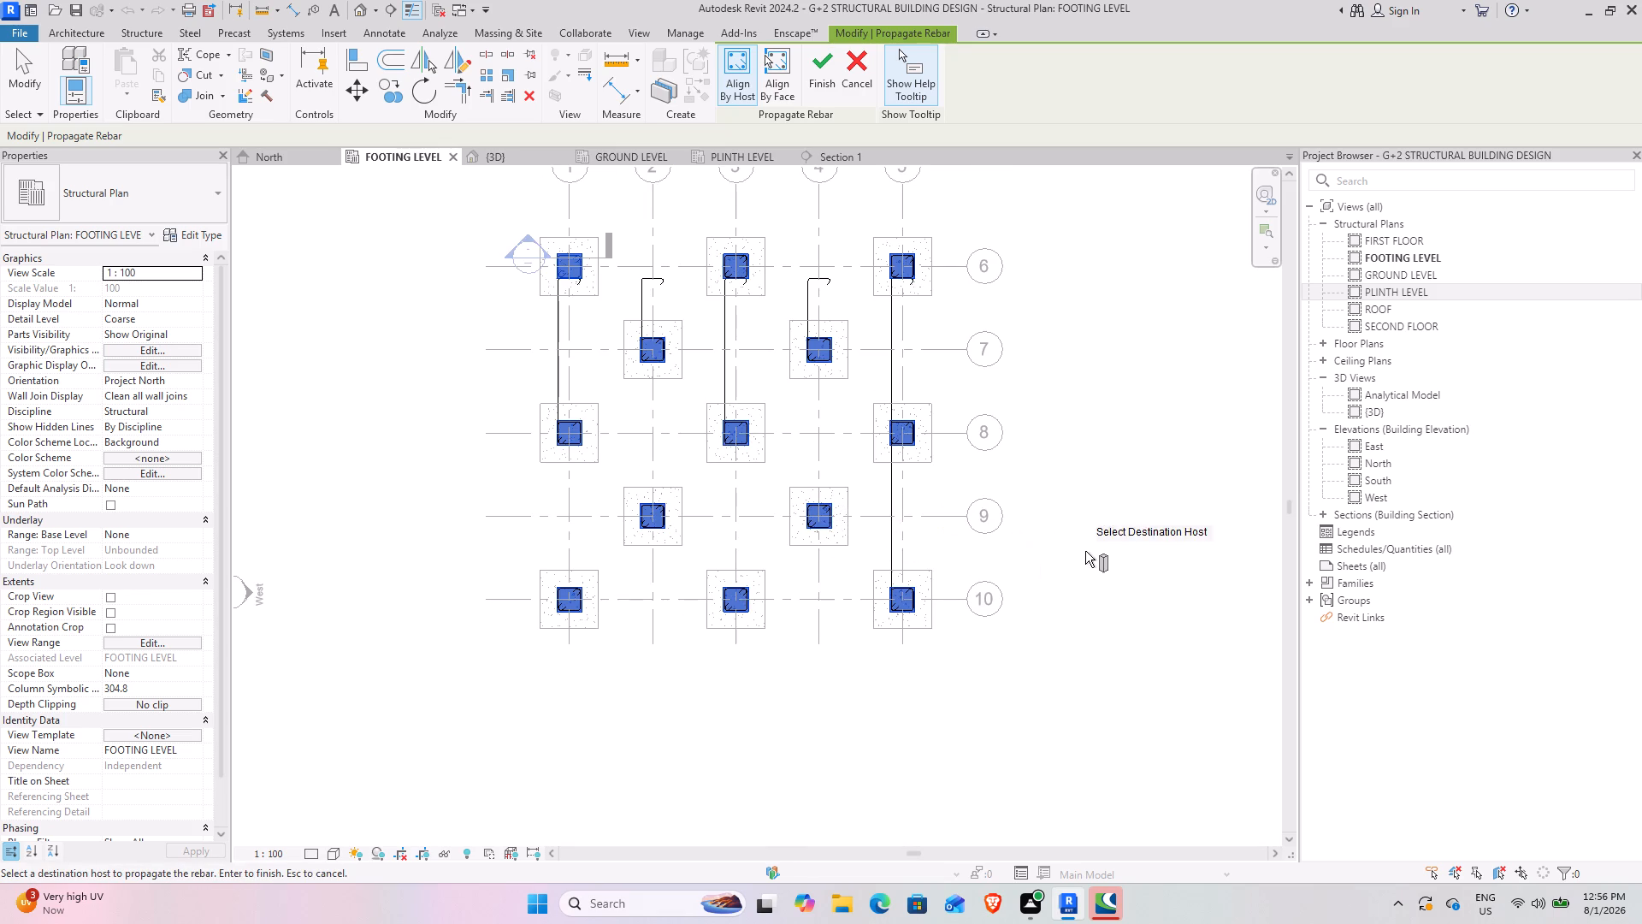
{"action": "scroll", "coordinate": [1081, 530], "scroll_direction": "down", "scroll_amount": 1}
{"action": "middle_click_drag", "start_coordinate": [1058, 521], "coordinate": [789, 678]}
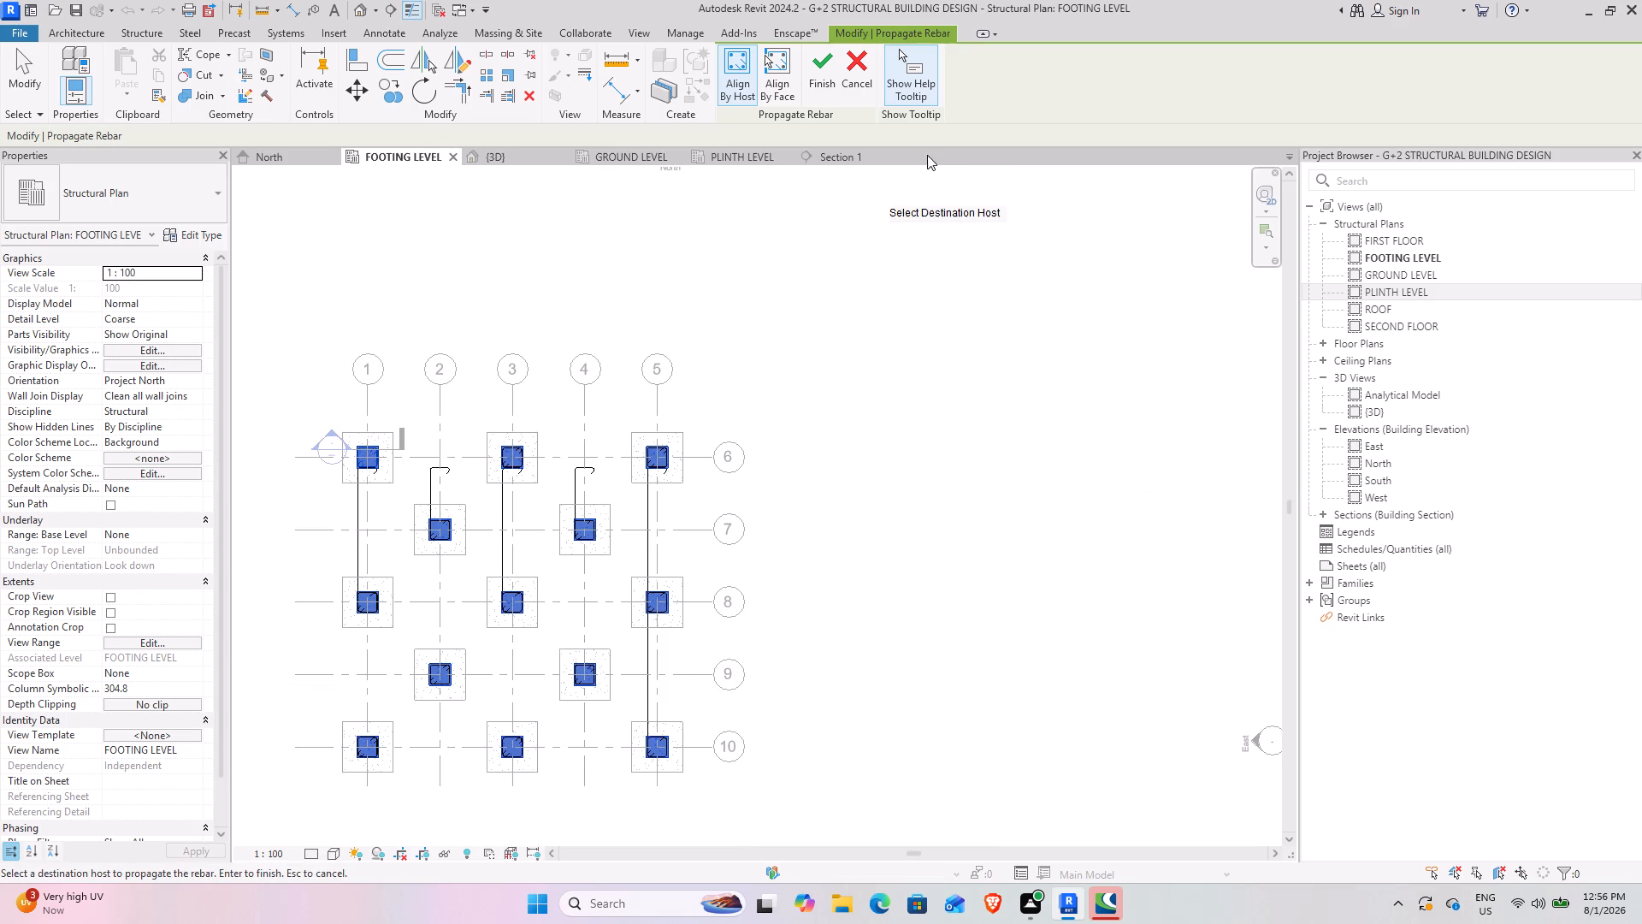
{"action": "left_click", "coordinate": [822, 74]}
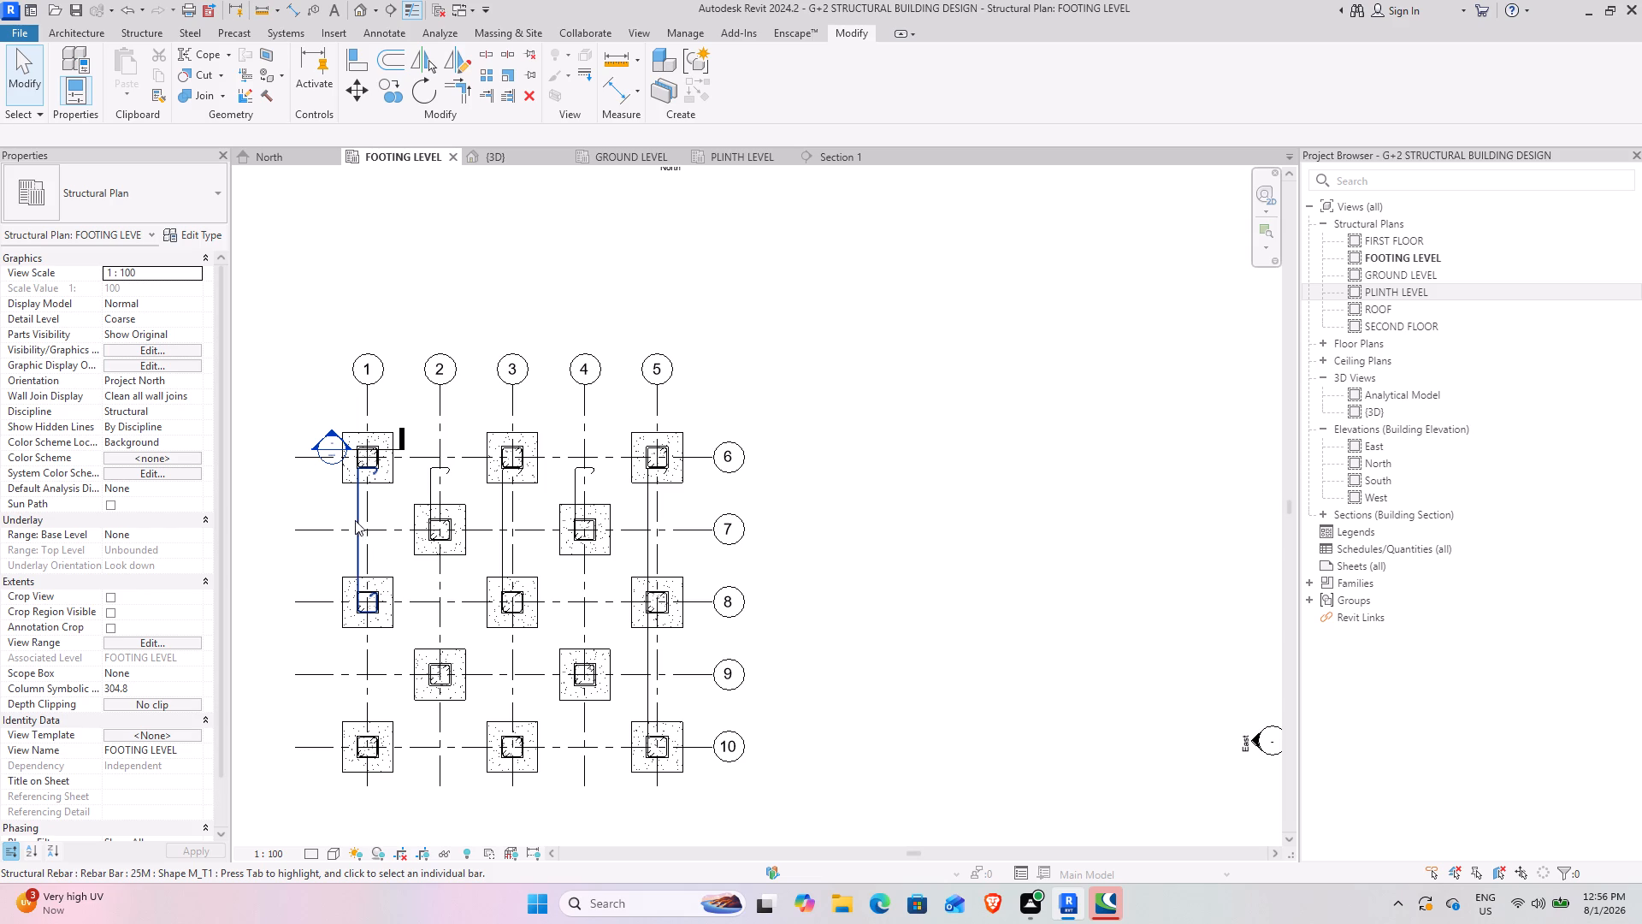
Examine the propagated ties between the grid 1 columns in plan and around the column tops in the 3D view.
{"action": "left_click", "coordinate": [349, 520]}
{"action": "left_click", "coordinate": [357, 519]}
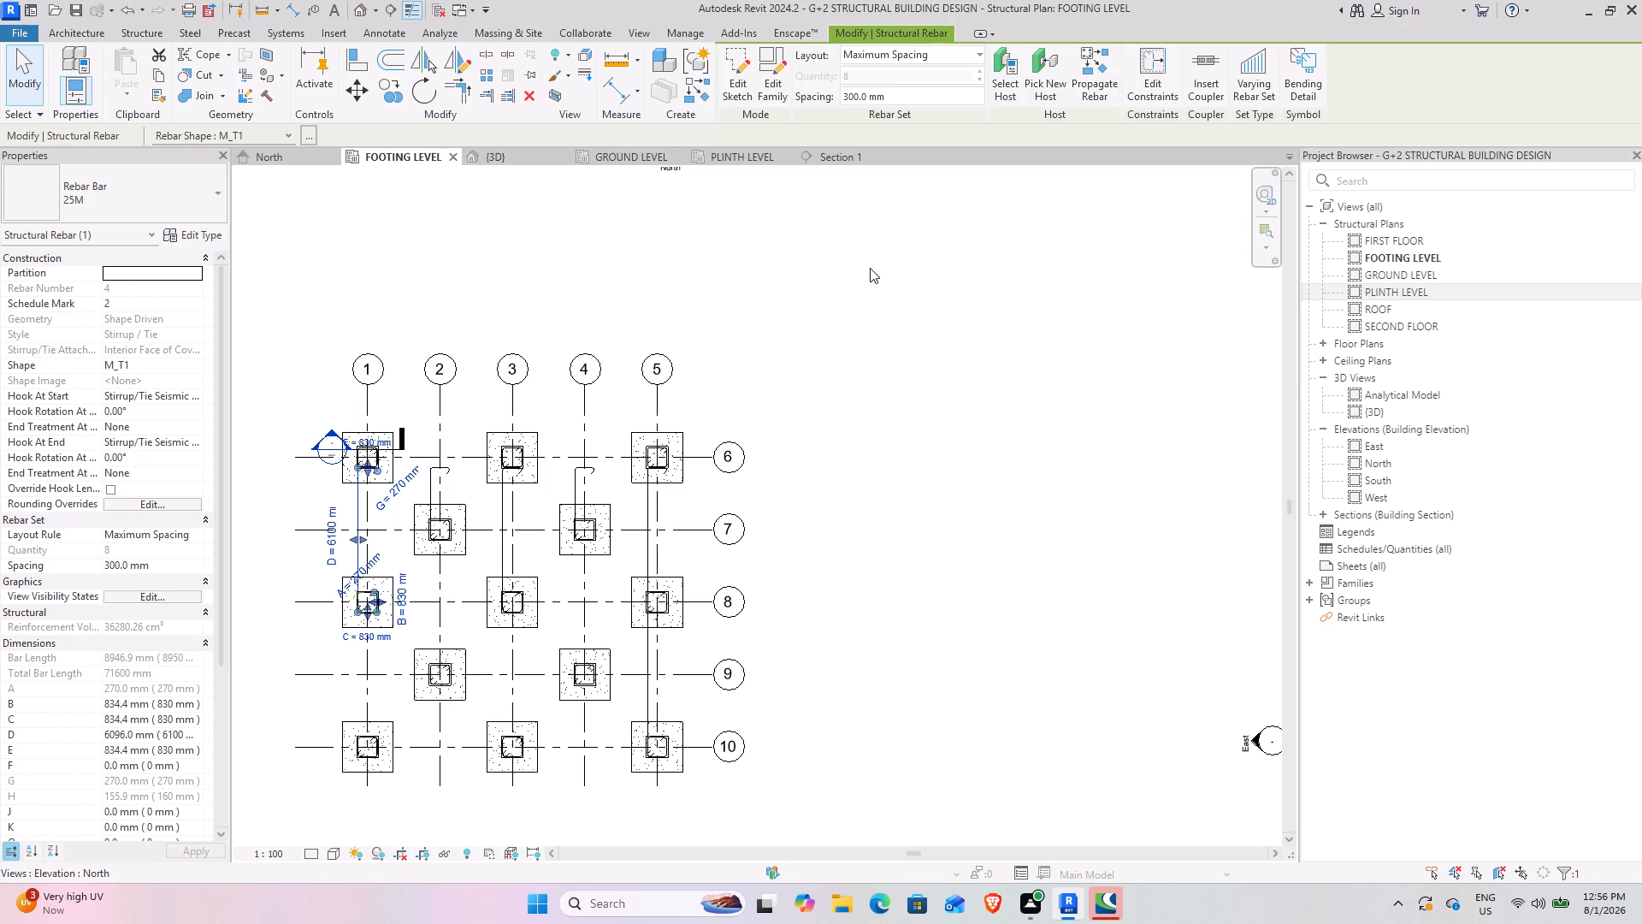
{"action": "left_click_drag", "start_coordinate": [866, 268], "coordinate": [851, 269]}
{"action": "left_click", "coordinate": [531, 168]}
{"action": "left_click", "coordinate": [527, 156]}
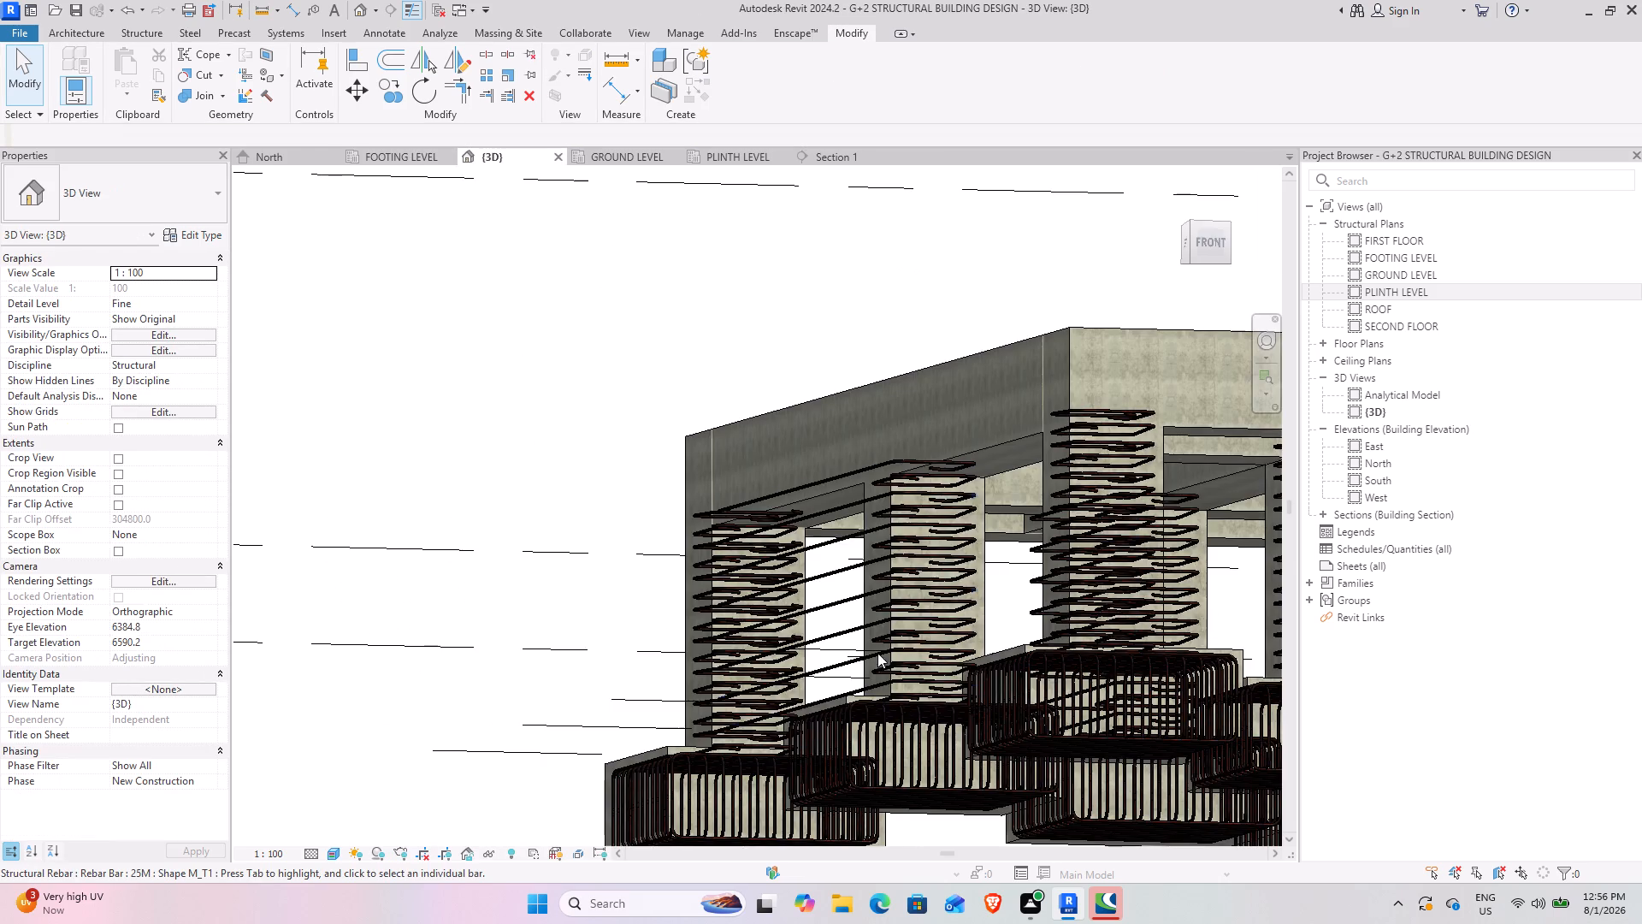
{"action": "scroll", "coordinate": [908, 654], "scroll_direction": "down", "scroll_amount": 4}
{"action": "scroll", "coordinate": [933, 674], "scroll_direction": "down", "scroll_amount": 1, "text": "shift"}
{"action": "middle_click_drag", "start_coordinate": [933, 674], "coordinate": [1052, 711], "text": "shift"}
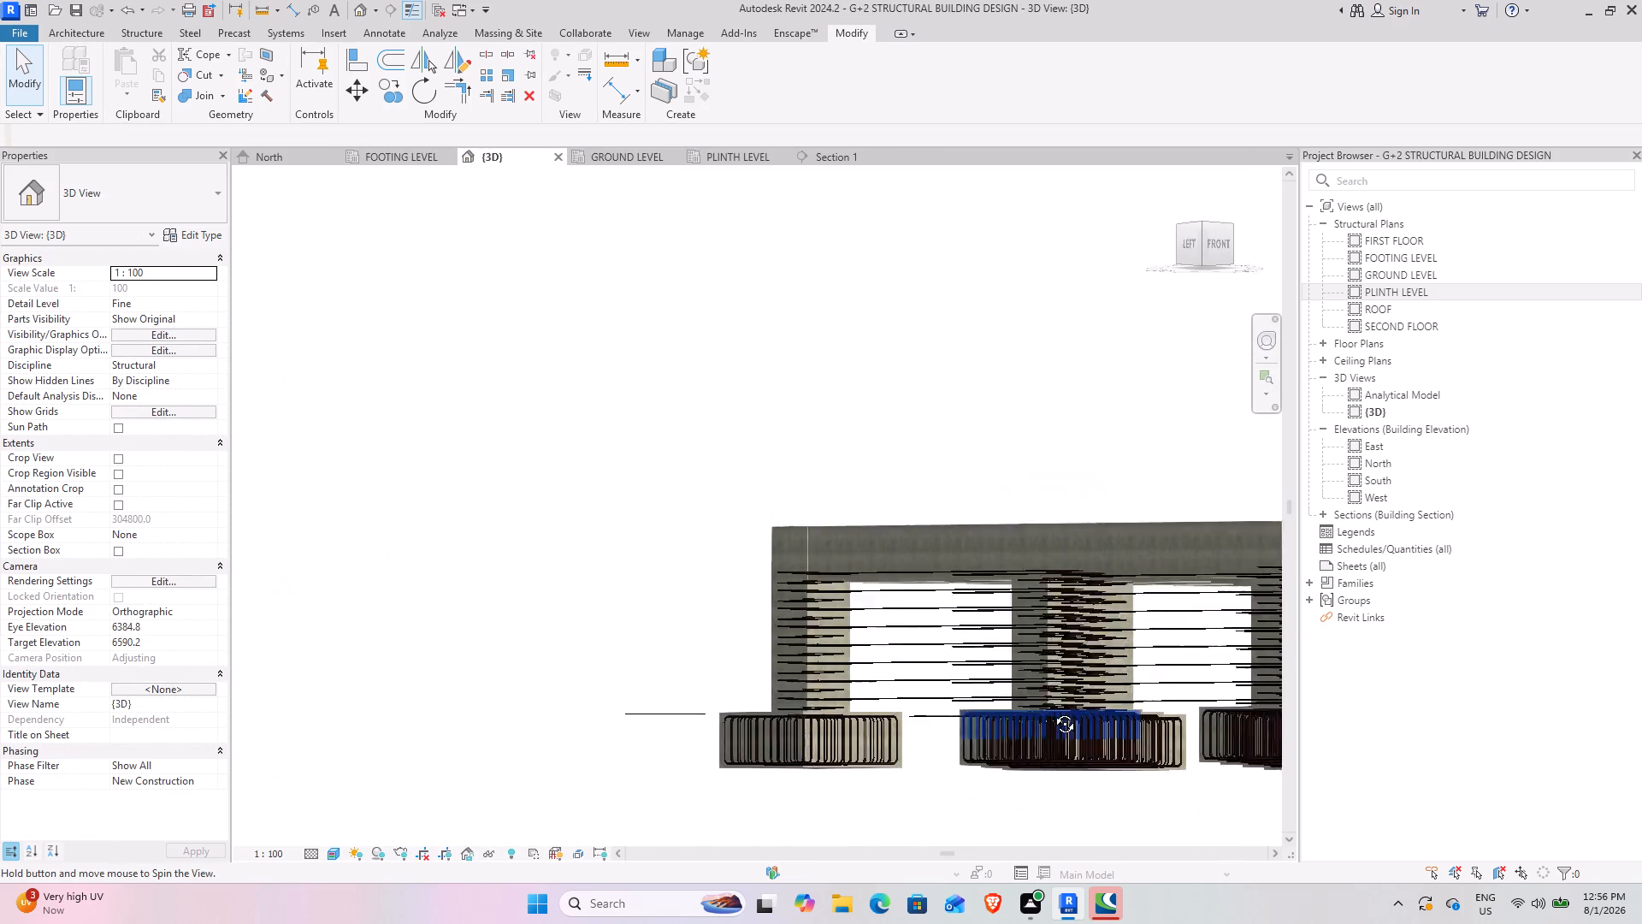
{"action": "middle_click_drag", "start_coordinate": [1052, 711], "coordinate": [1059, 714], "text": "shift"}
{"action": "middle_click_drag", "start_coordinate": [1054, 706], "coordinate": [753, 684]}
{"action": "middle_click_drag", "start_coordinate": [747, 692], "coordinate": [946, 725], "text": "shift"}
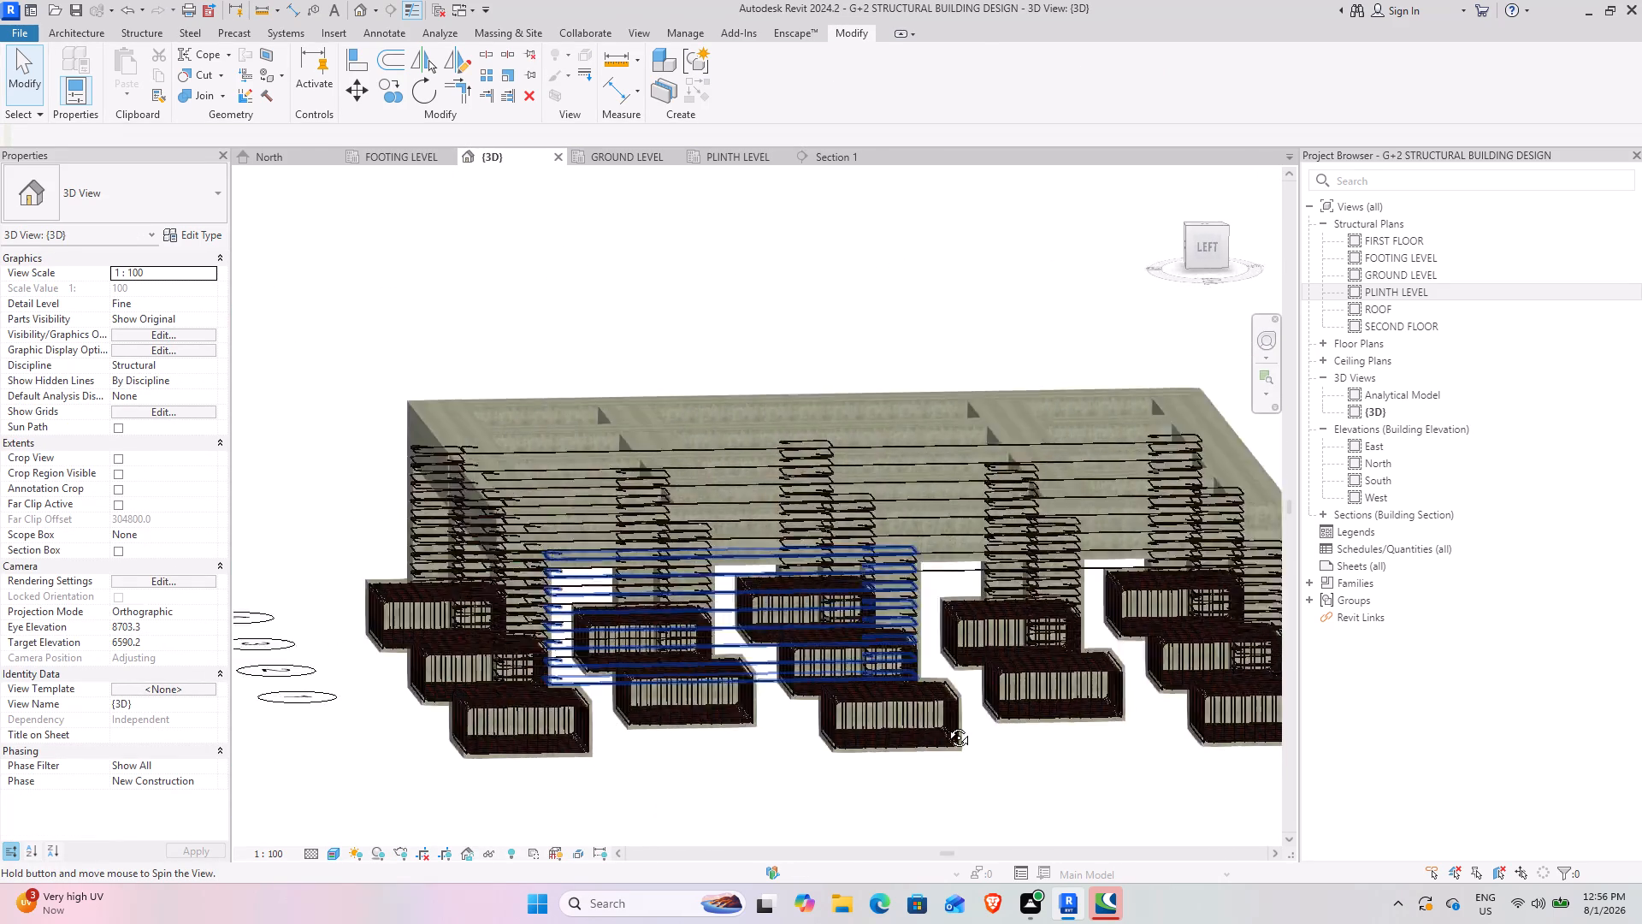
{"action": "middle_click_drag", "start_coordinate": [946, 725], "coordinate": [694, 894], "text": "shift"}
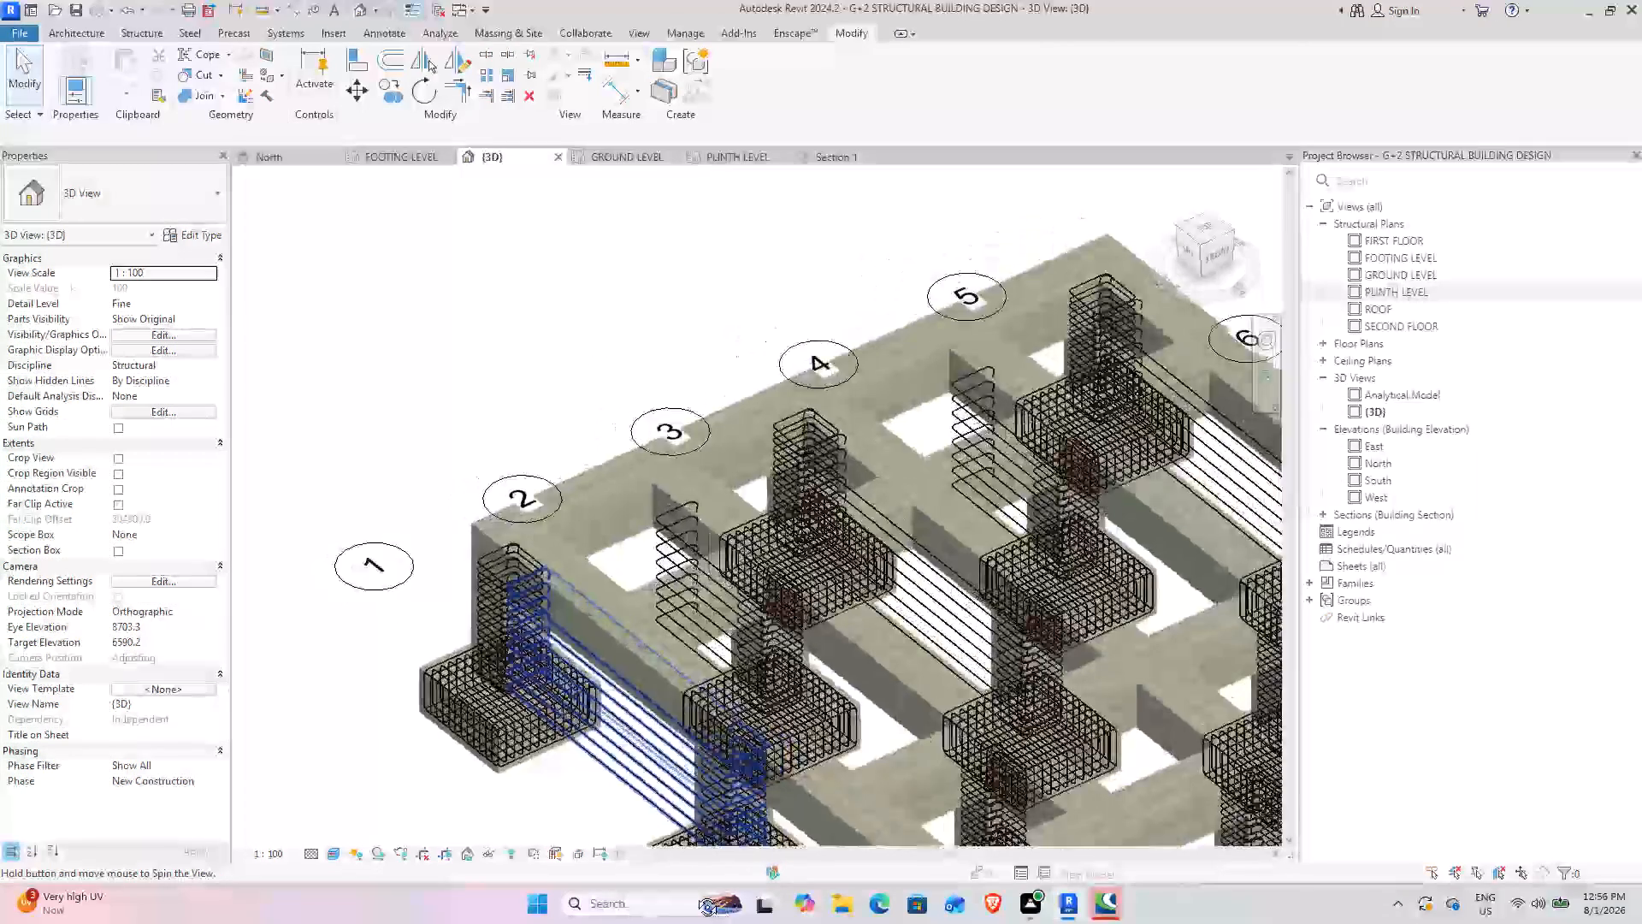
{"action": "middle_click_drag", "start_coordinate": [694, 894], "coordinate": [682, 786], "text": "shift"}
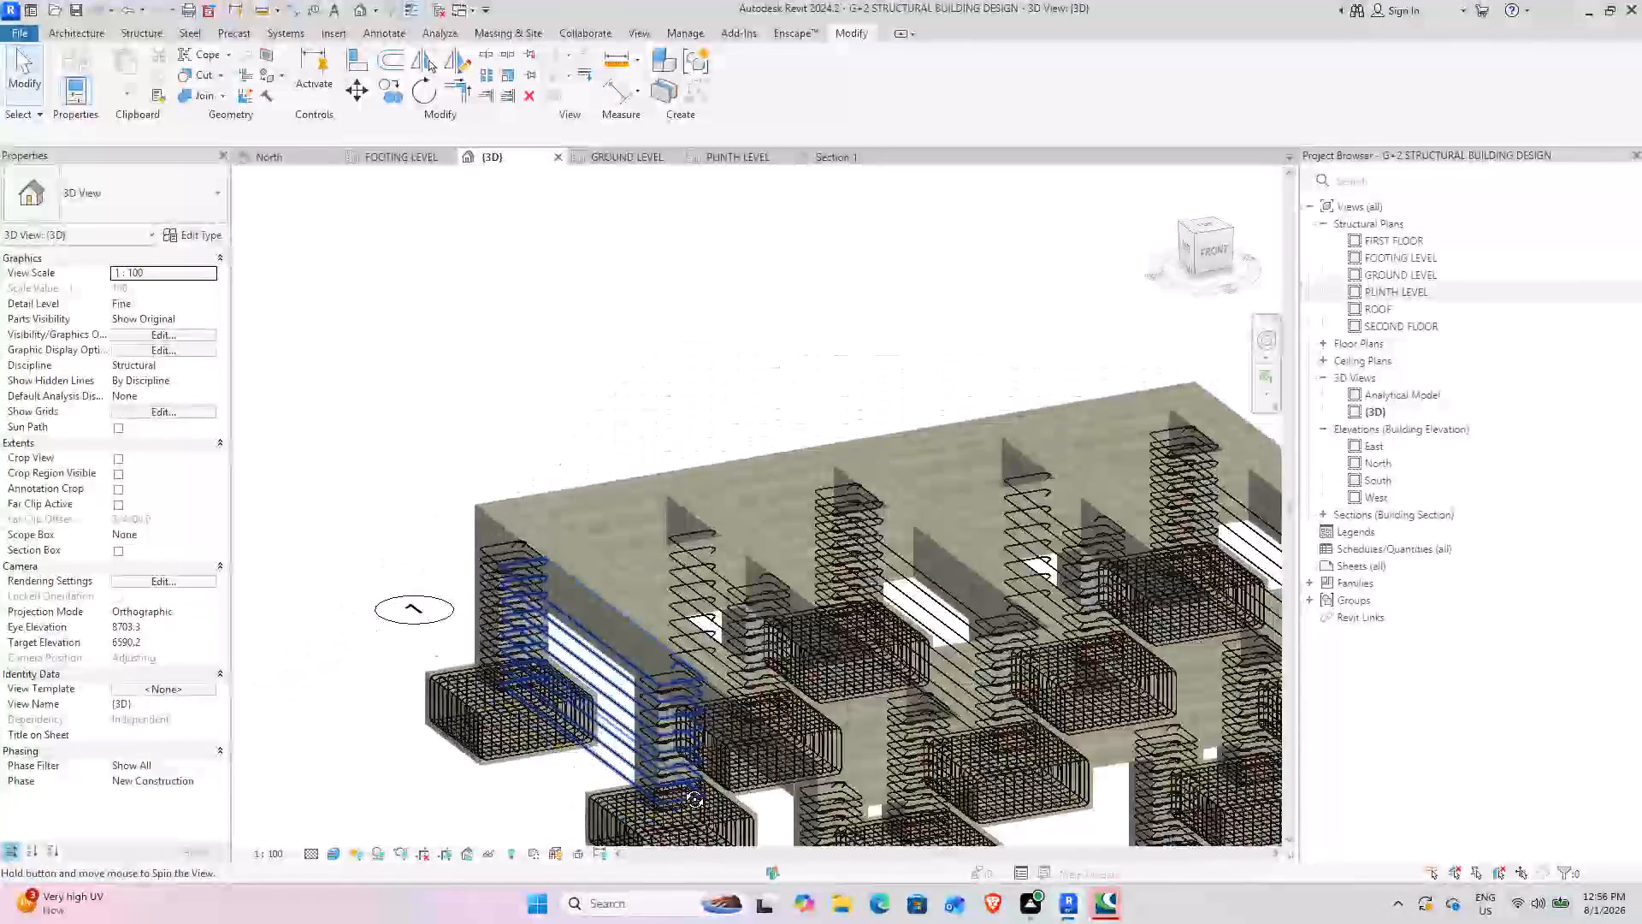
{"action": "middle_click_drag", "start_coordinate": [682, 786], "coordinate": [1126, 756], "text": "shift"}
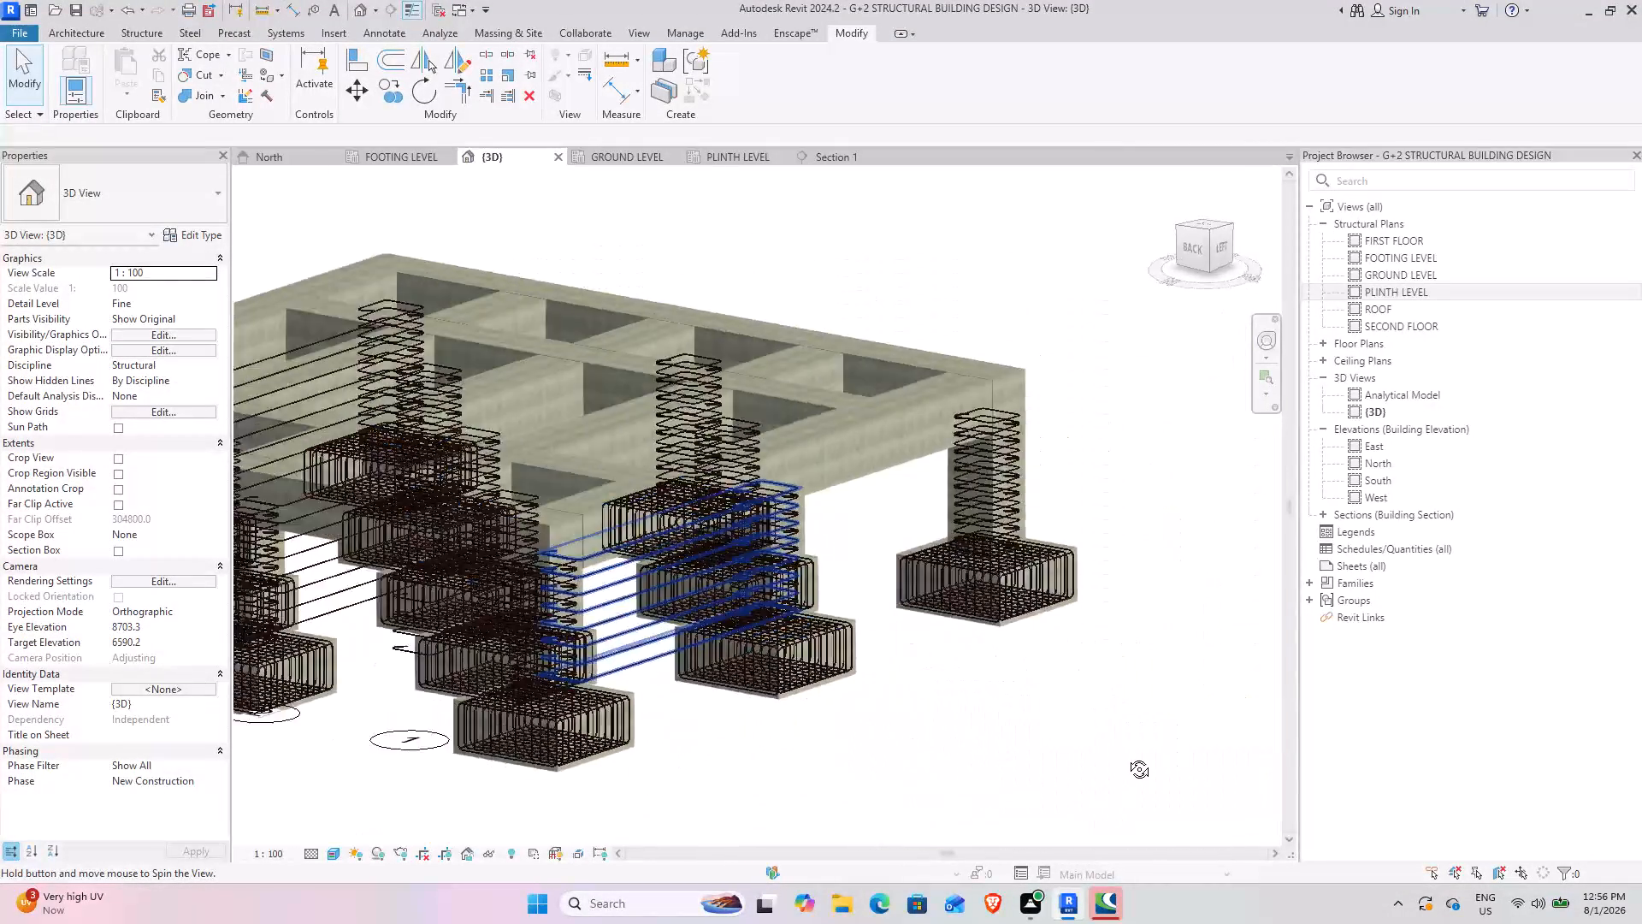
{"action": "middle_click_drag", "start_coordinate": [1126, 756], "coordinate": [1075, 698], "text": "shift"}
{"action": "scroll", "coordinate": [789, 552], "scroll_direction": "up", "scroll_amount": 8}
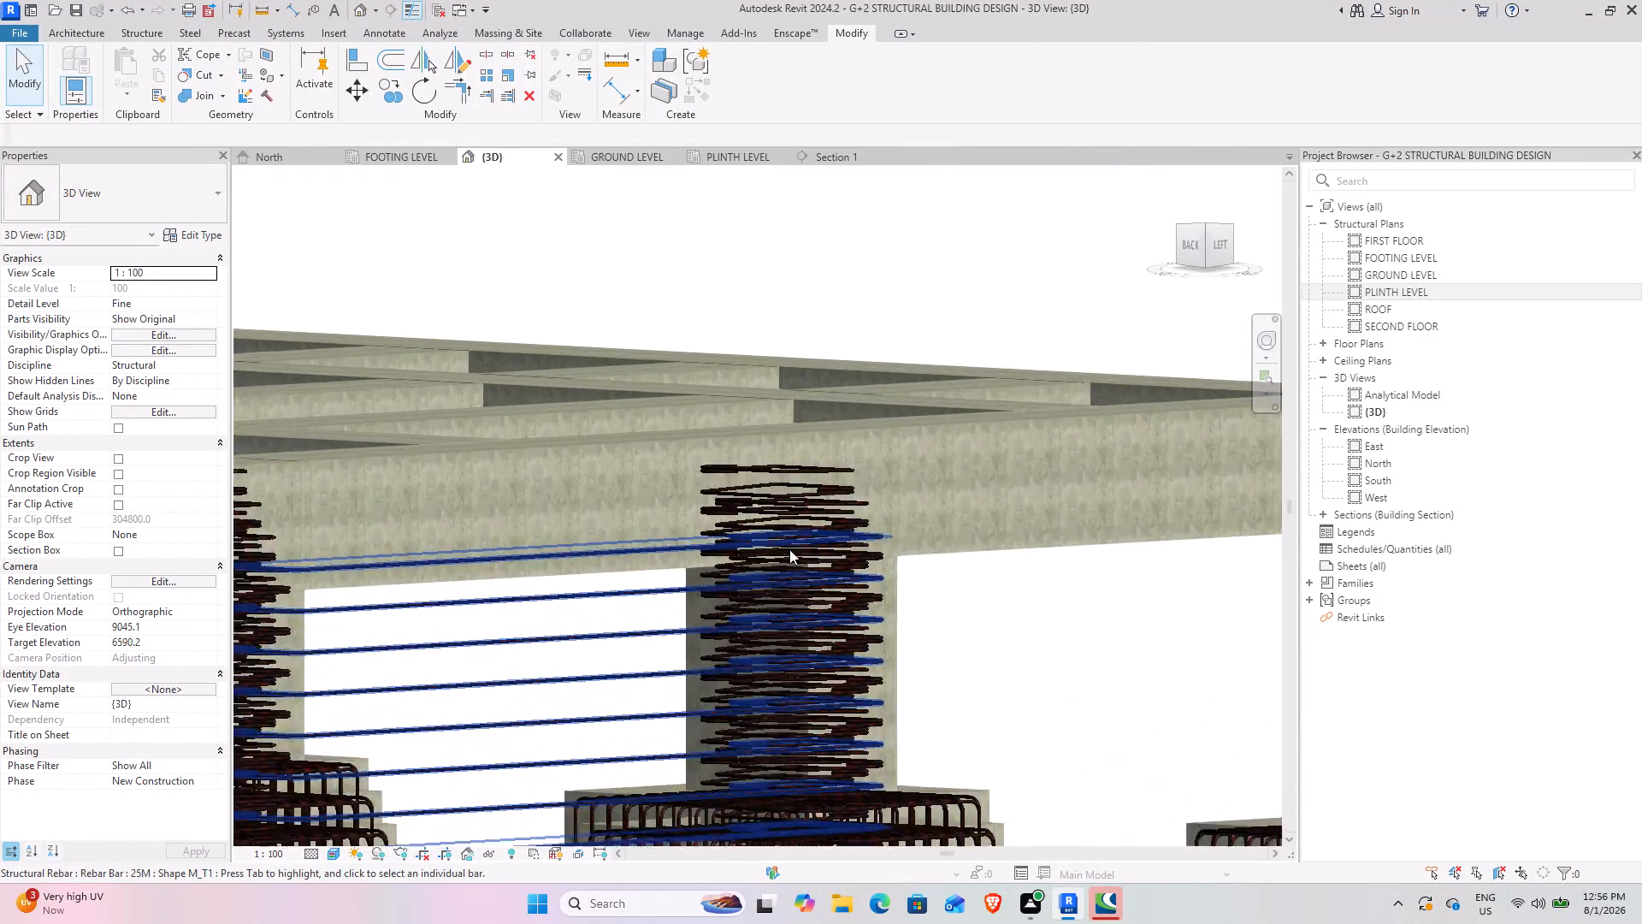
{"action": "scroll", "coordinate": [789, 549], "scroll_direction": "up", "scroll_amount": 3}
{"action": "middle_click_drag", "start_coordinate": [766, 608], "coordinate": [759, 518], "text": "shift"}
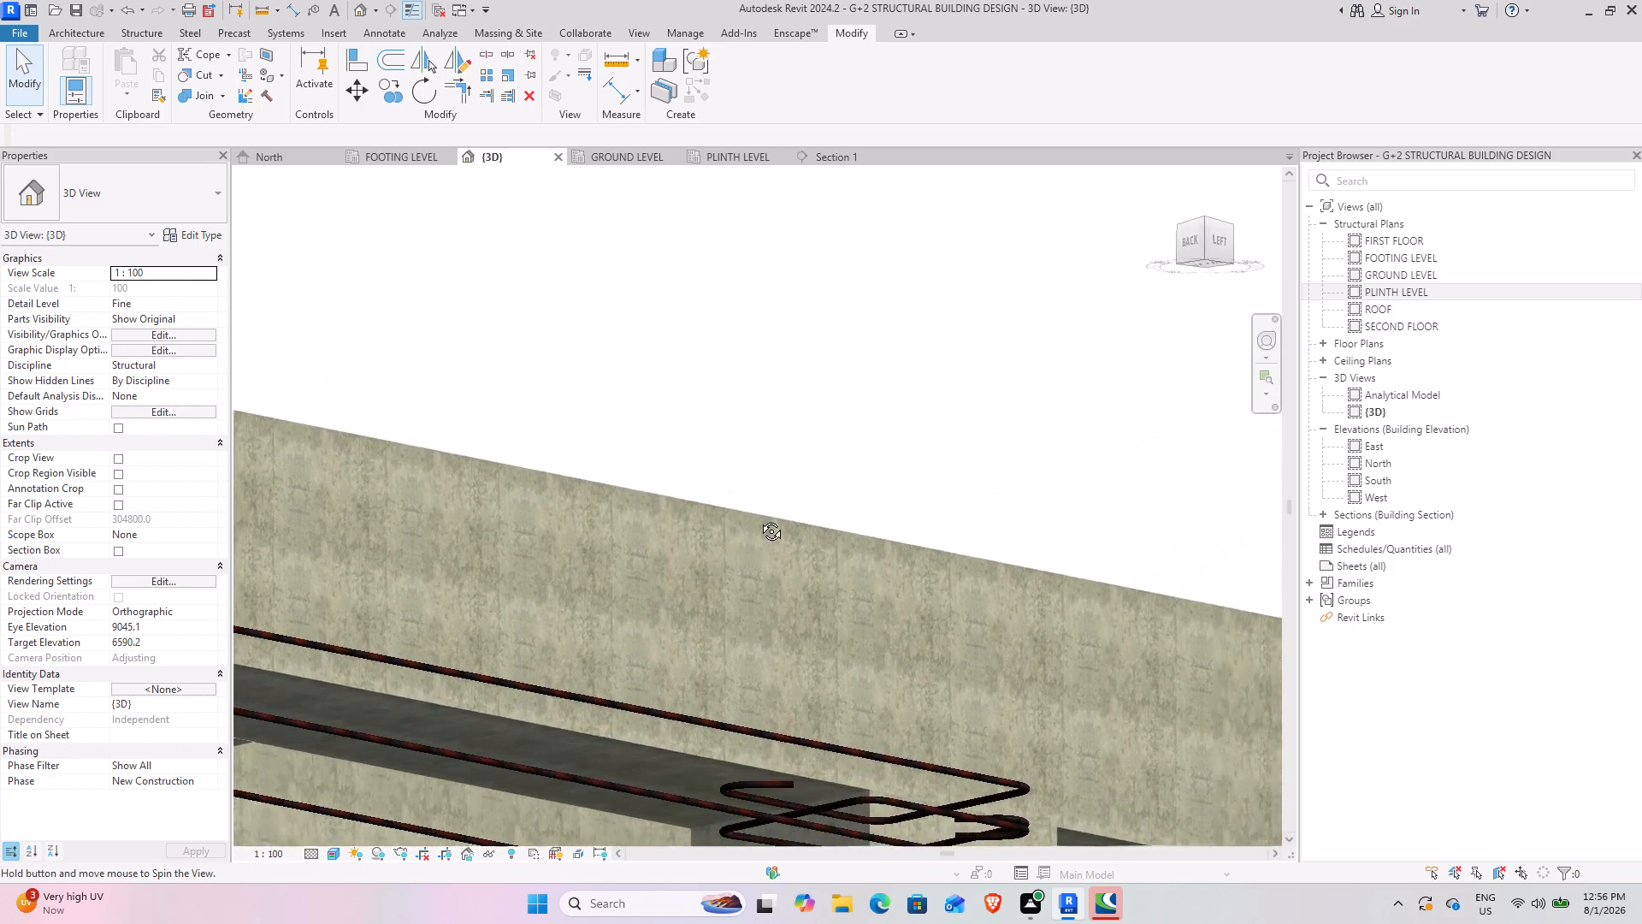
{"action": "middle_click_drag", "start_coordinate": [759, 518], "coordinate": [753, 538], "text": "shift"}
{"action": "middle_click_drag", "start_coordinate": [753, 649], "coordinate": [852, 432]}
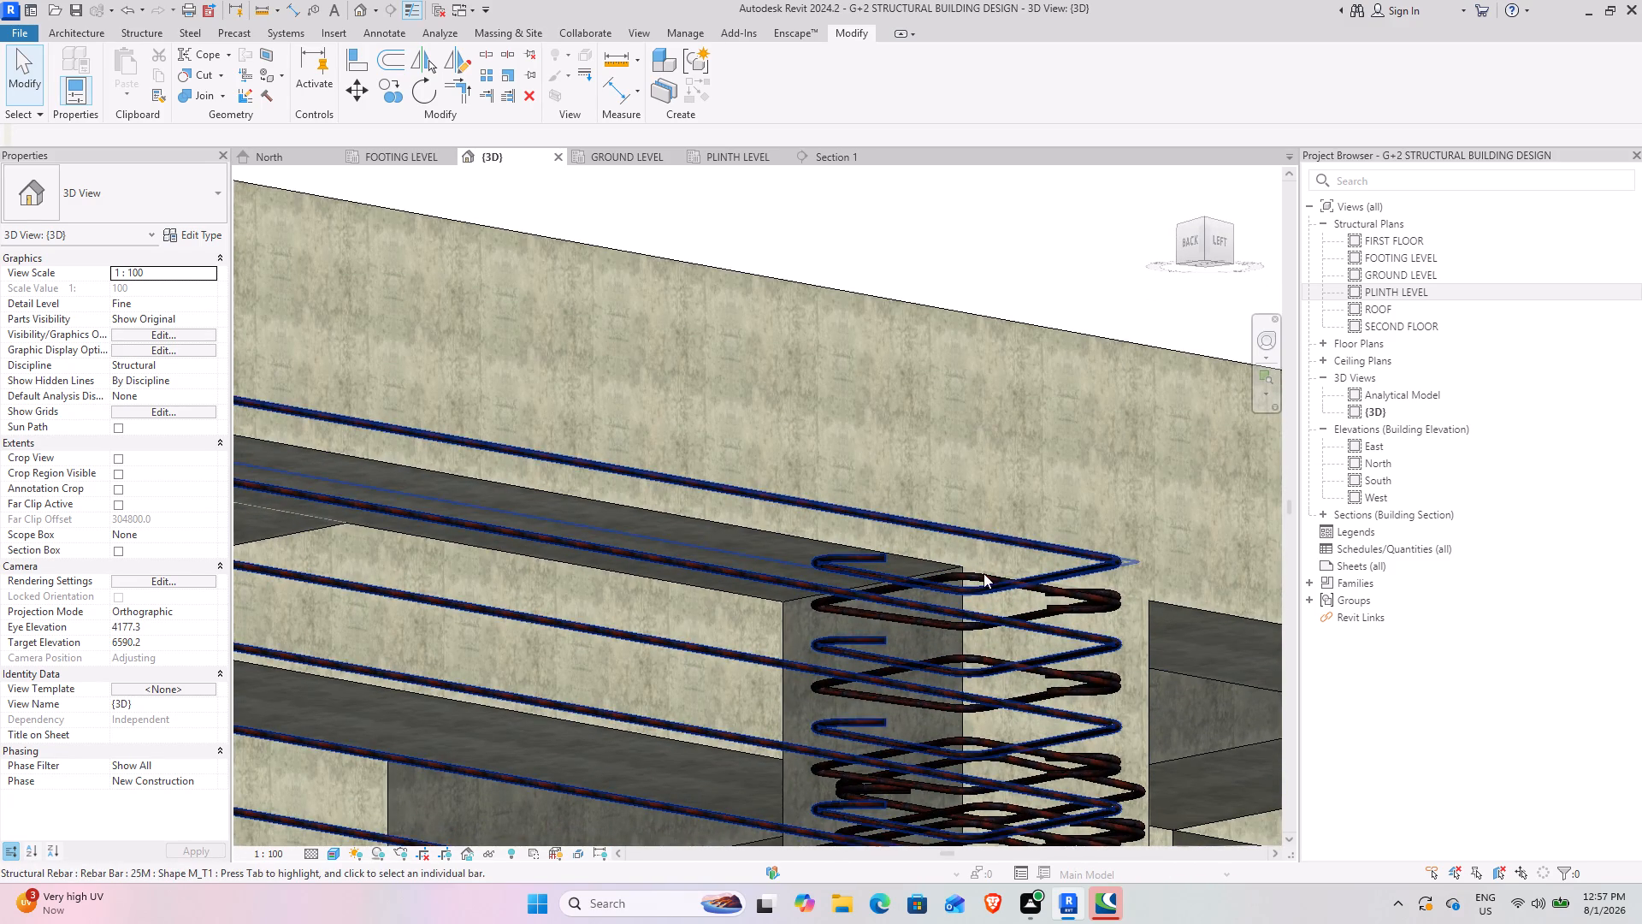
{"action": "middle_click_drag", "start_coordinate": [984, 607], "coordinate": [969, 640], "text": "shift"}
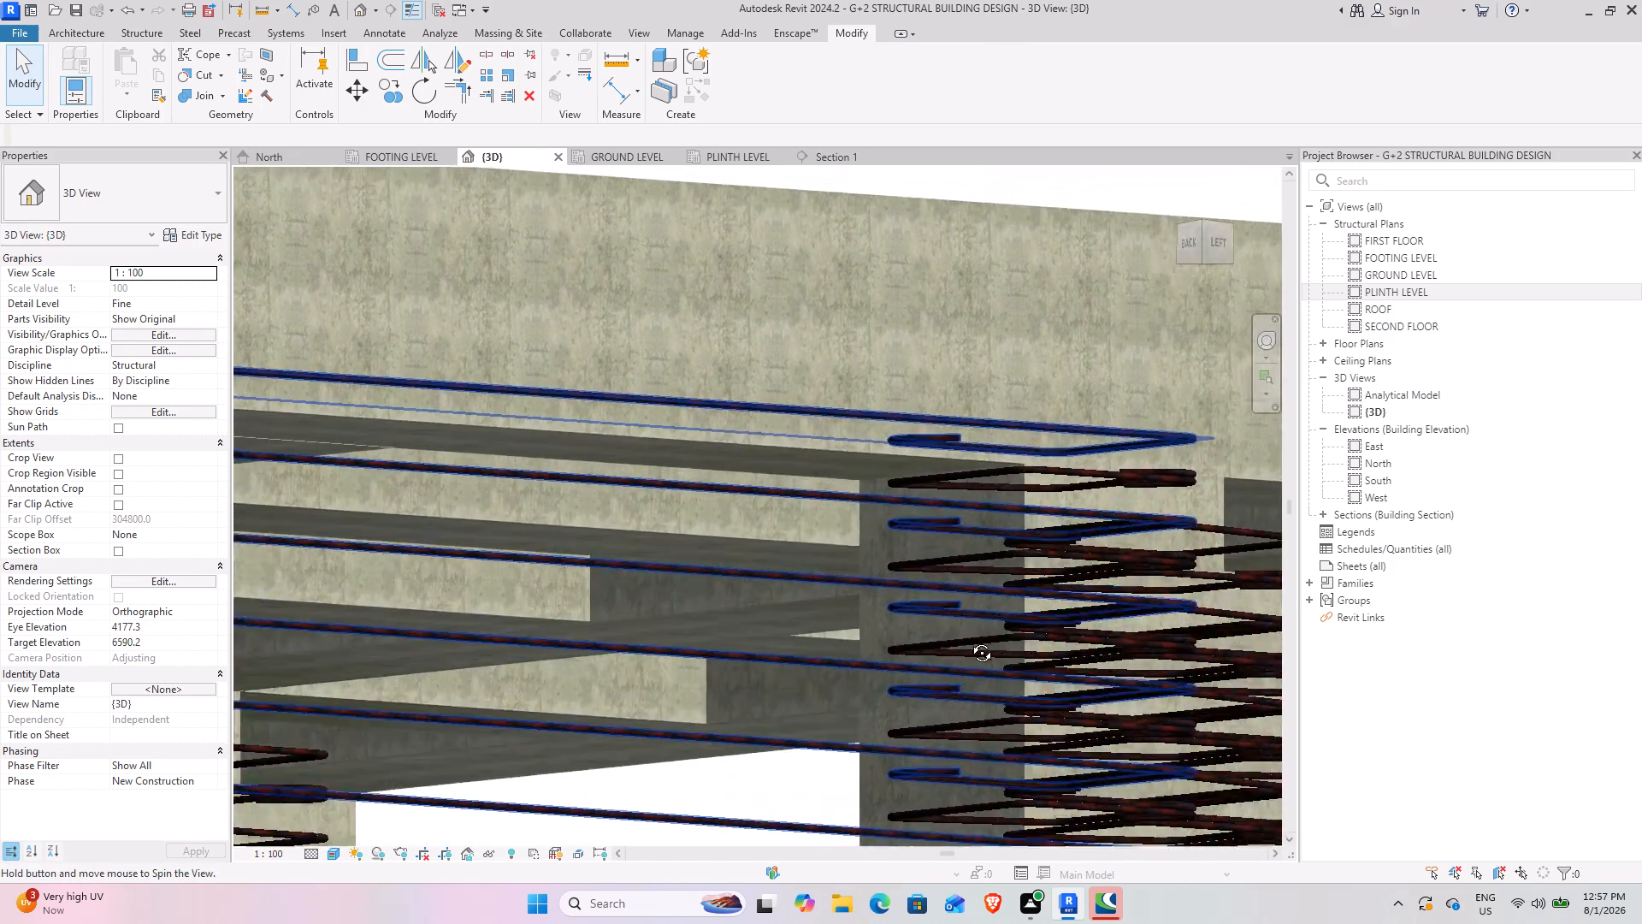
{"action": "middle_click_drag", "start_coordinate": [969, 640], "coordinate": [954, 649], "text": "shift"}
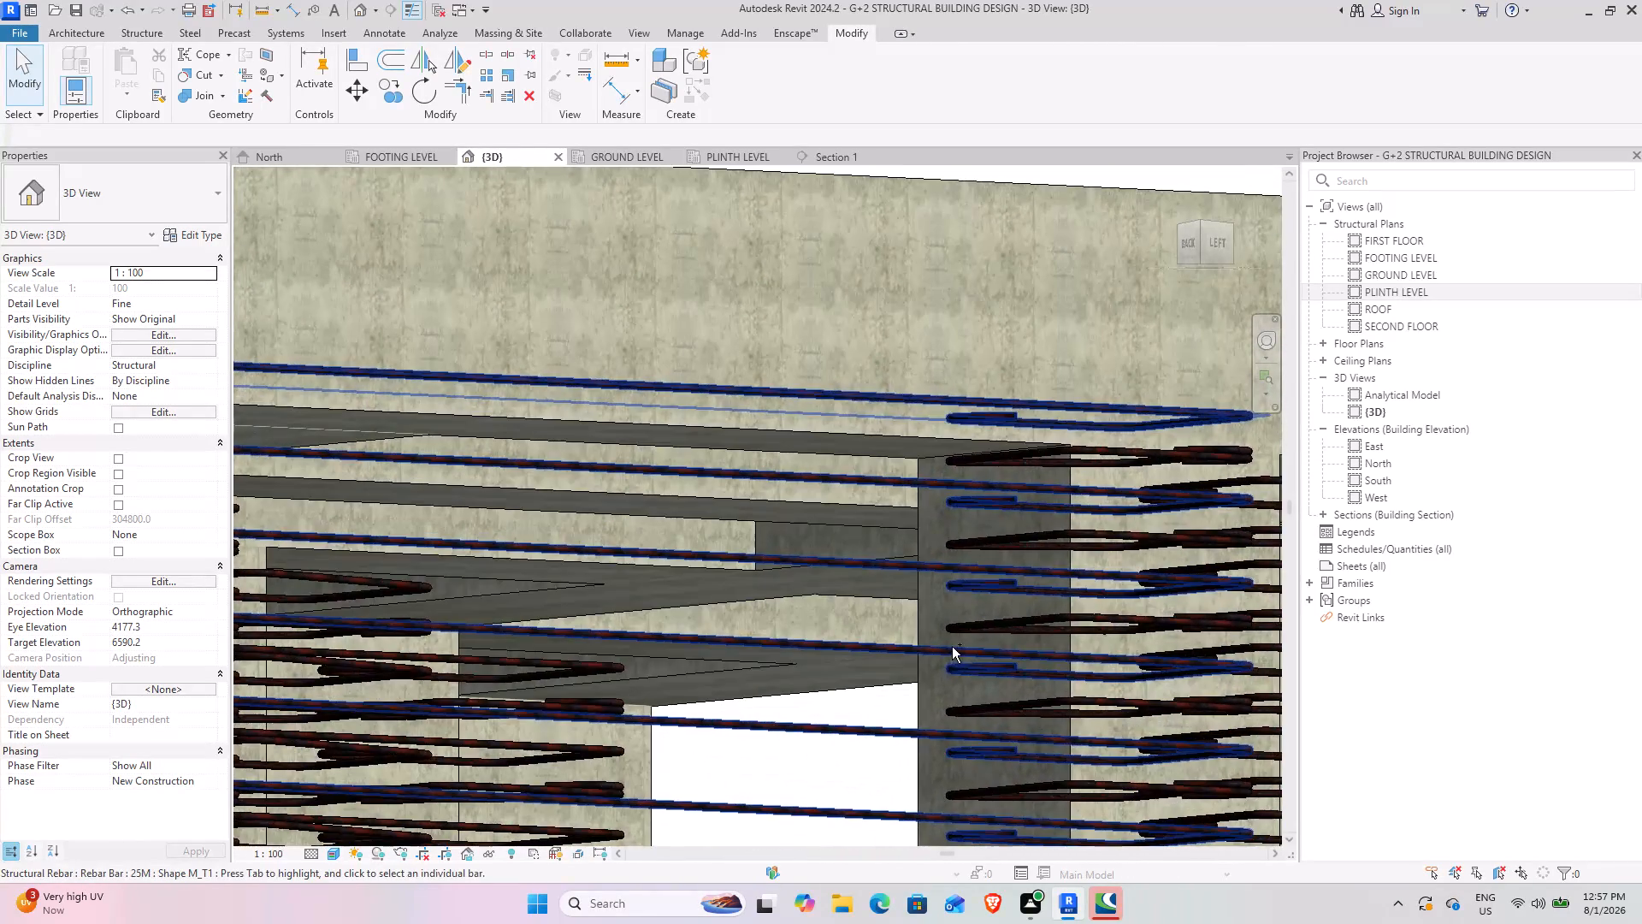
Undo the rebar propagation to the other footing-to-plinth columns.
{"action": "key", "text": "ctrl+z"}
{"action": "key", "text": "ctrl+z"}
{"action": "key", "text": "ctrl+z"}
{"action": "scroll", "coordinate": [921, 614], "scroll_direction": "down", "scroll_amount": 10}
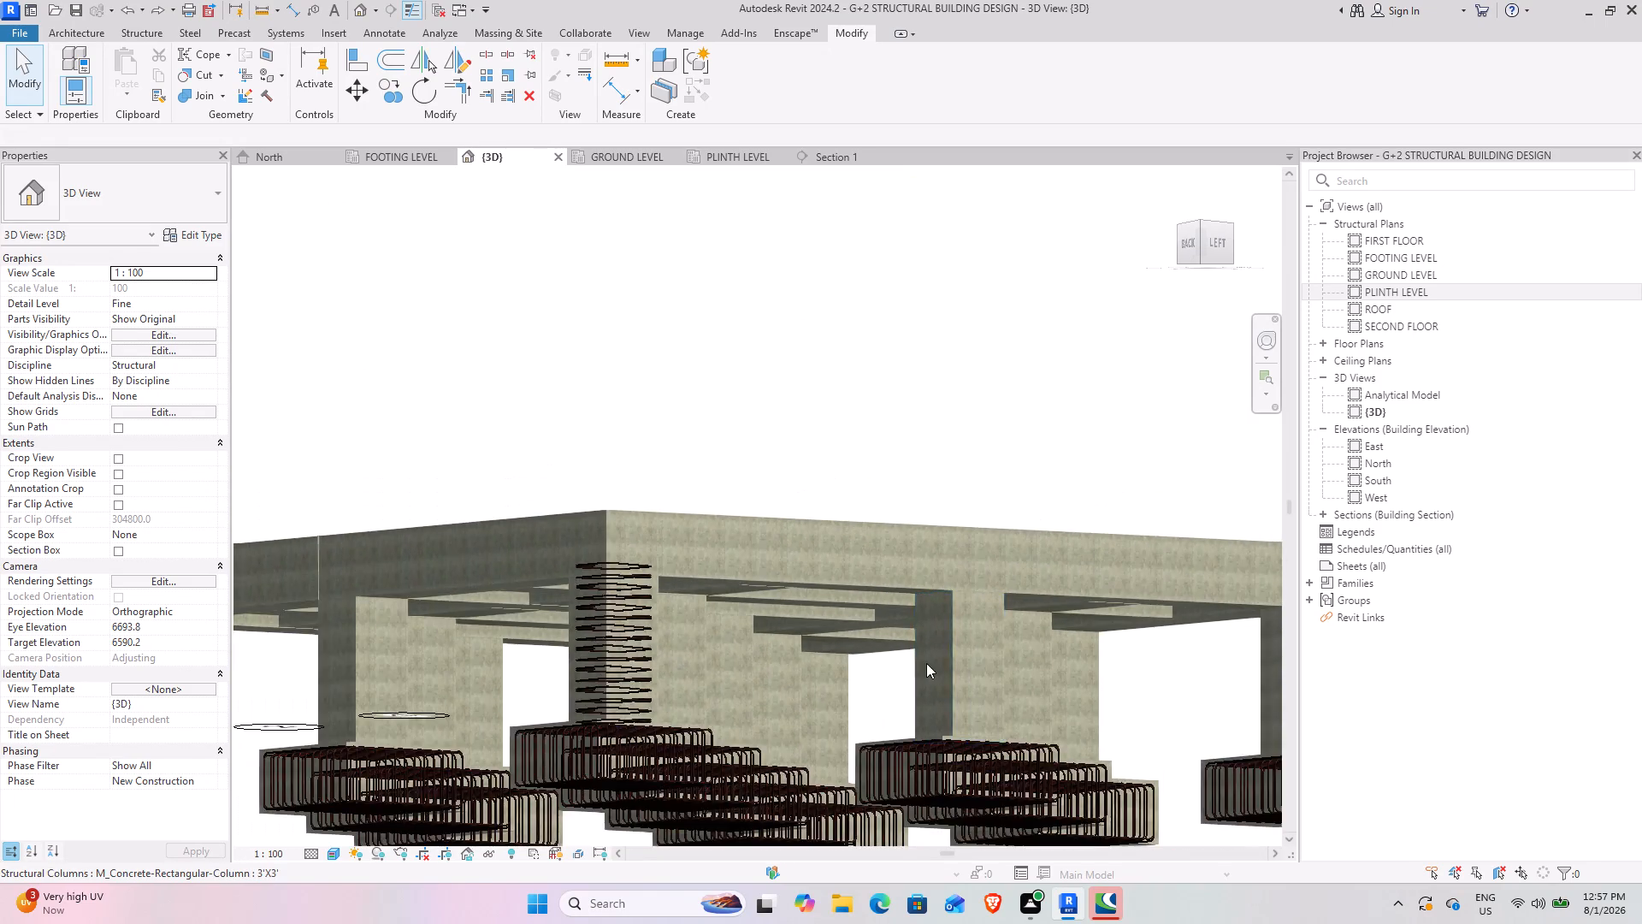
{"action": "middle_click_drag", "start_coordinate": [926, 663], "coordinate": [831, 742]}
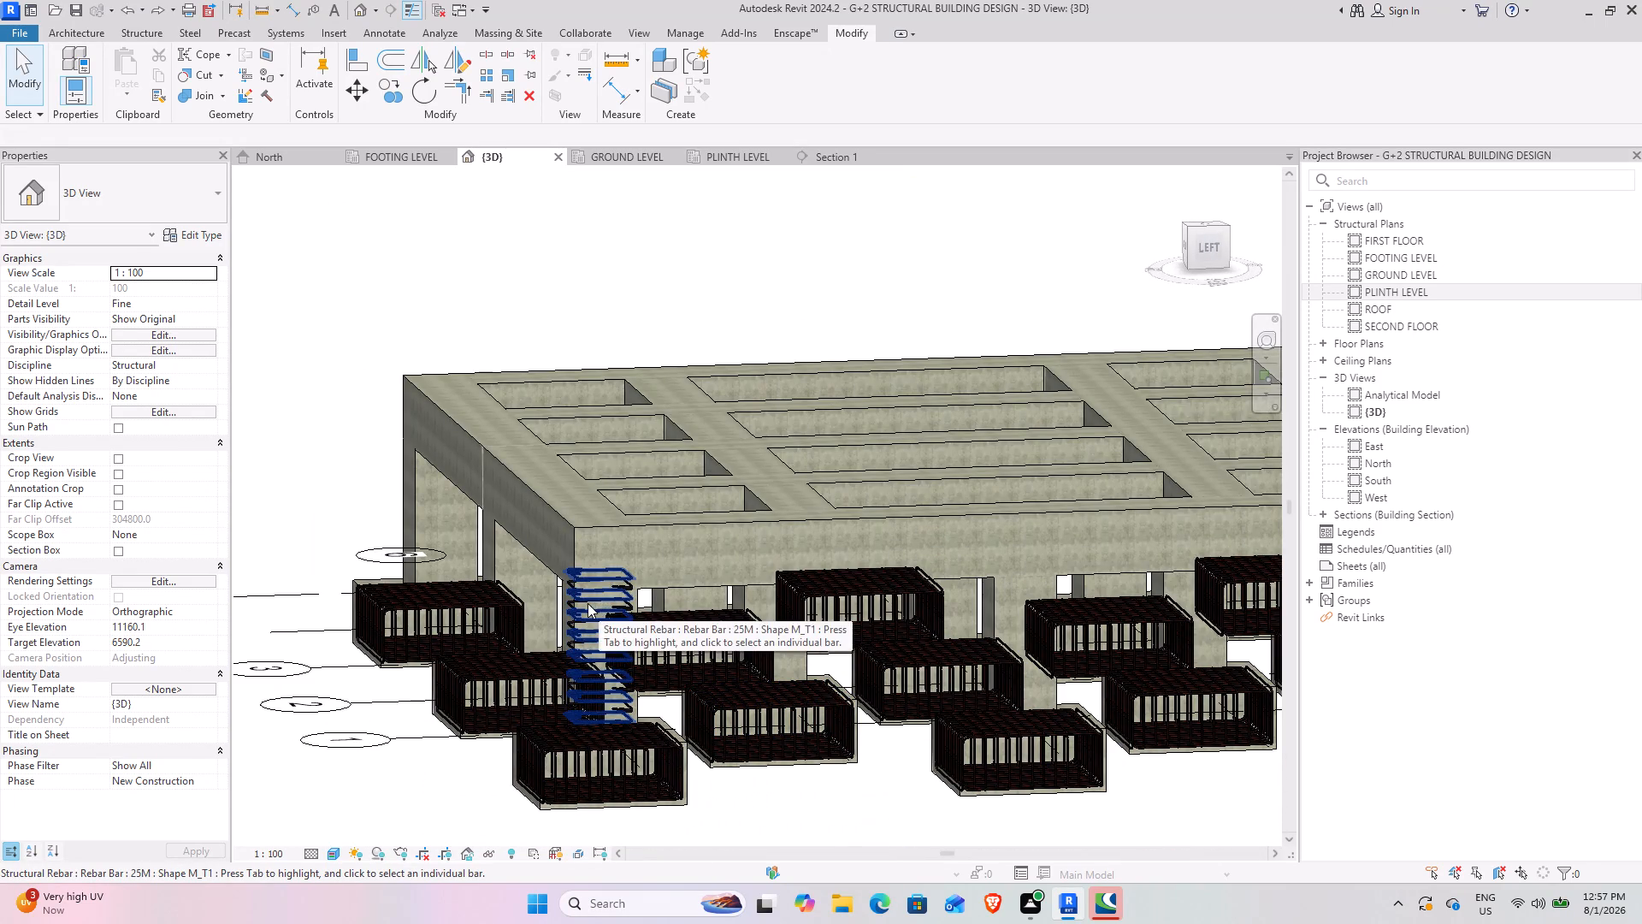
In Section 1, remove the topmost bar above the corner column from the 25M M_T1 tie set and finish editing the bars.
{"action": "left_click", "coordinate": [837, 159]}
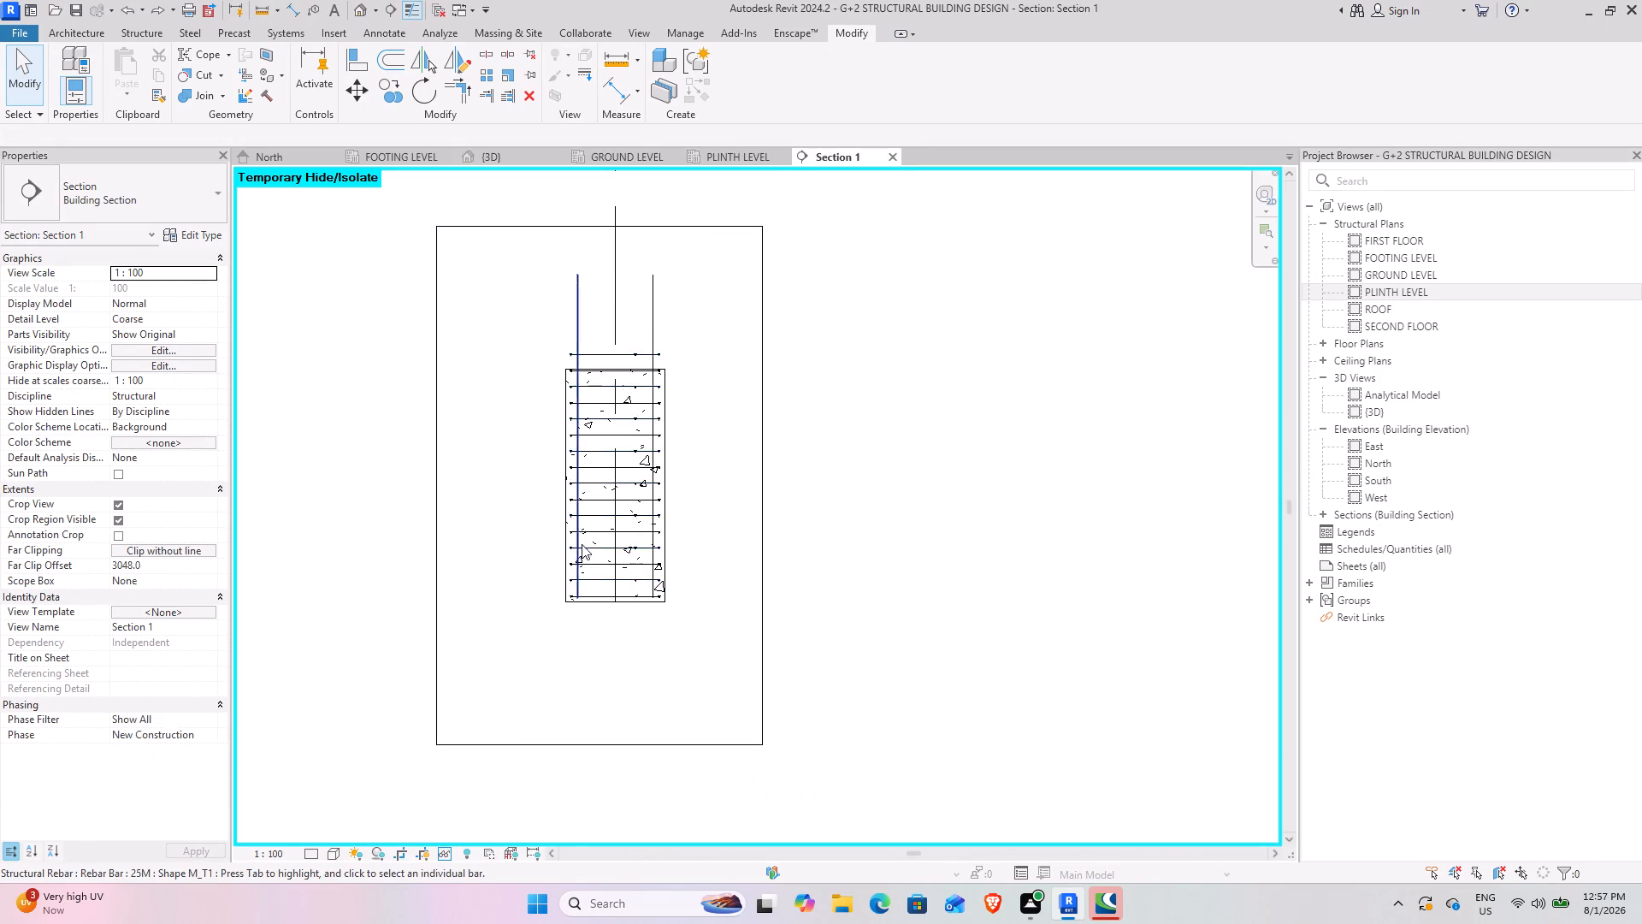
{"action": "scroll", "coordinate": [609, 389], "scroll_direction": "up", "scroll_amount": 7}
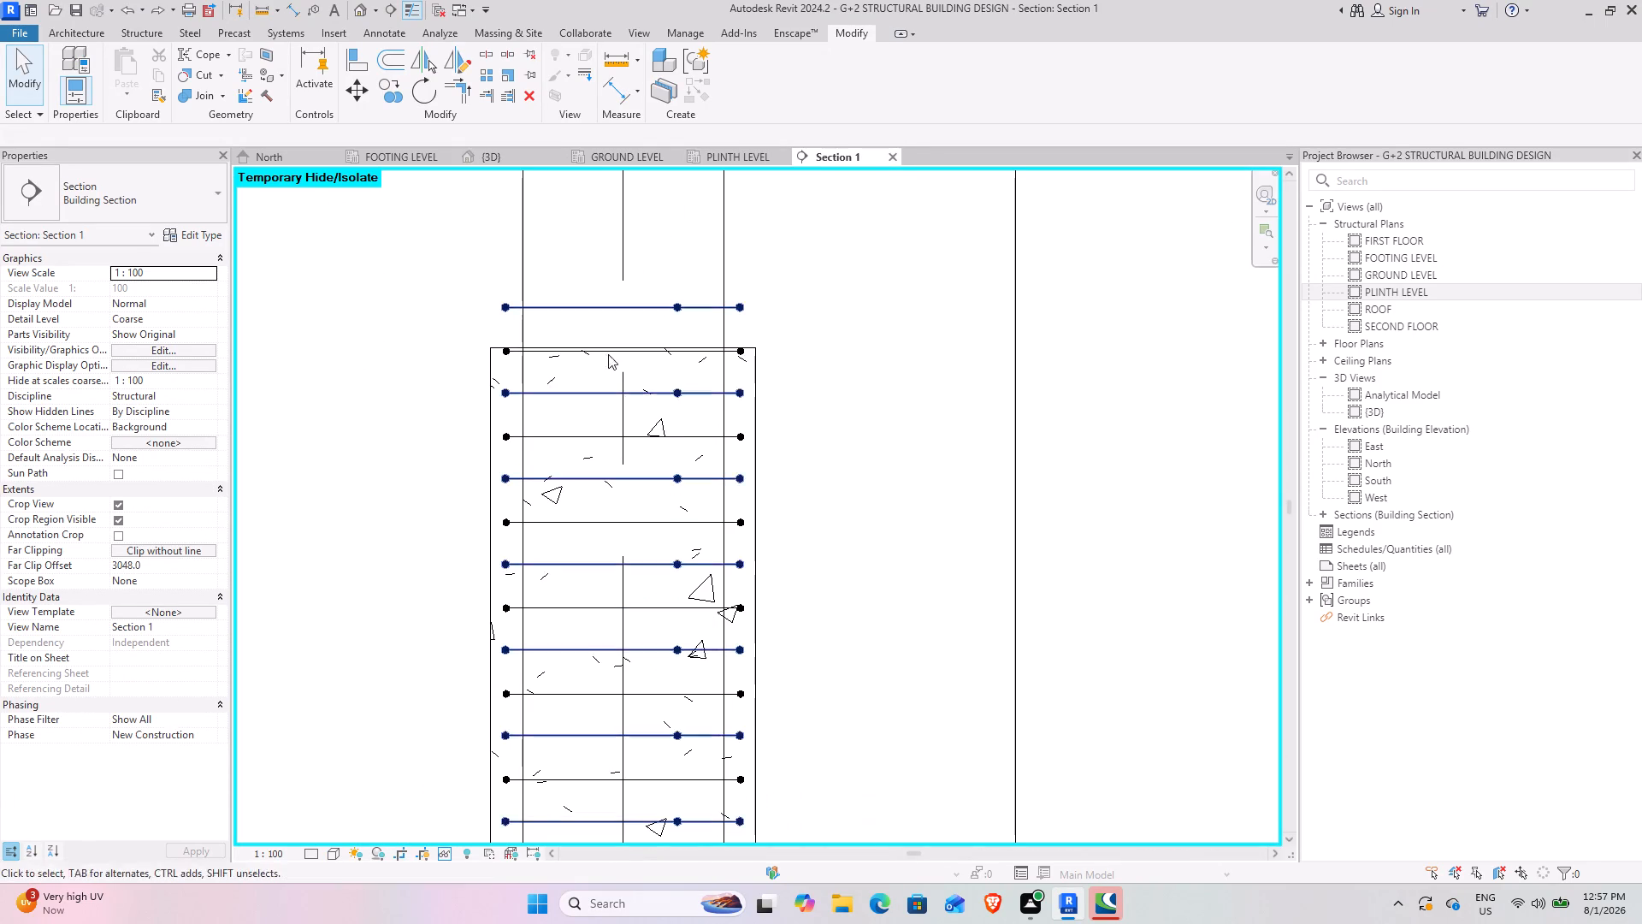
{"action": "scroll", "coordinate": [640, 399], "scroll_direction": "down", "scroll_amount": 7}
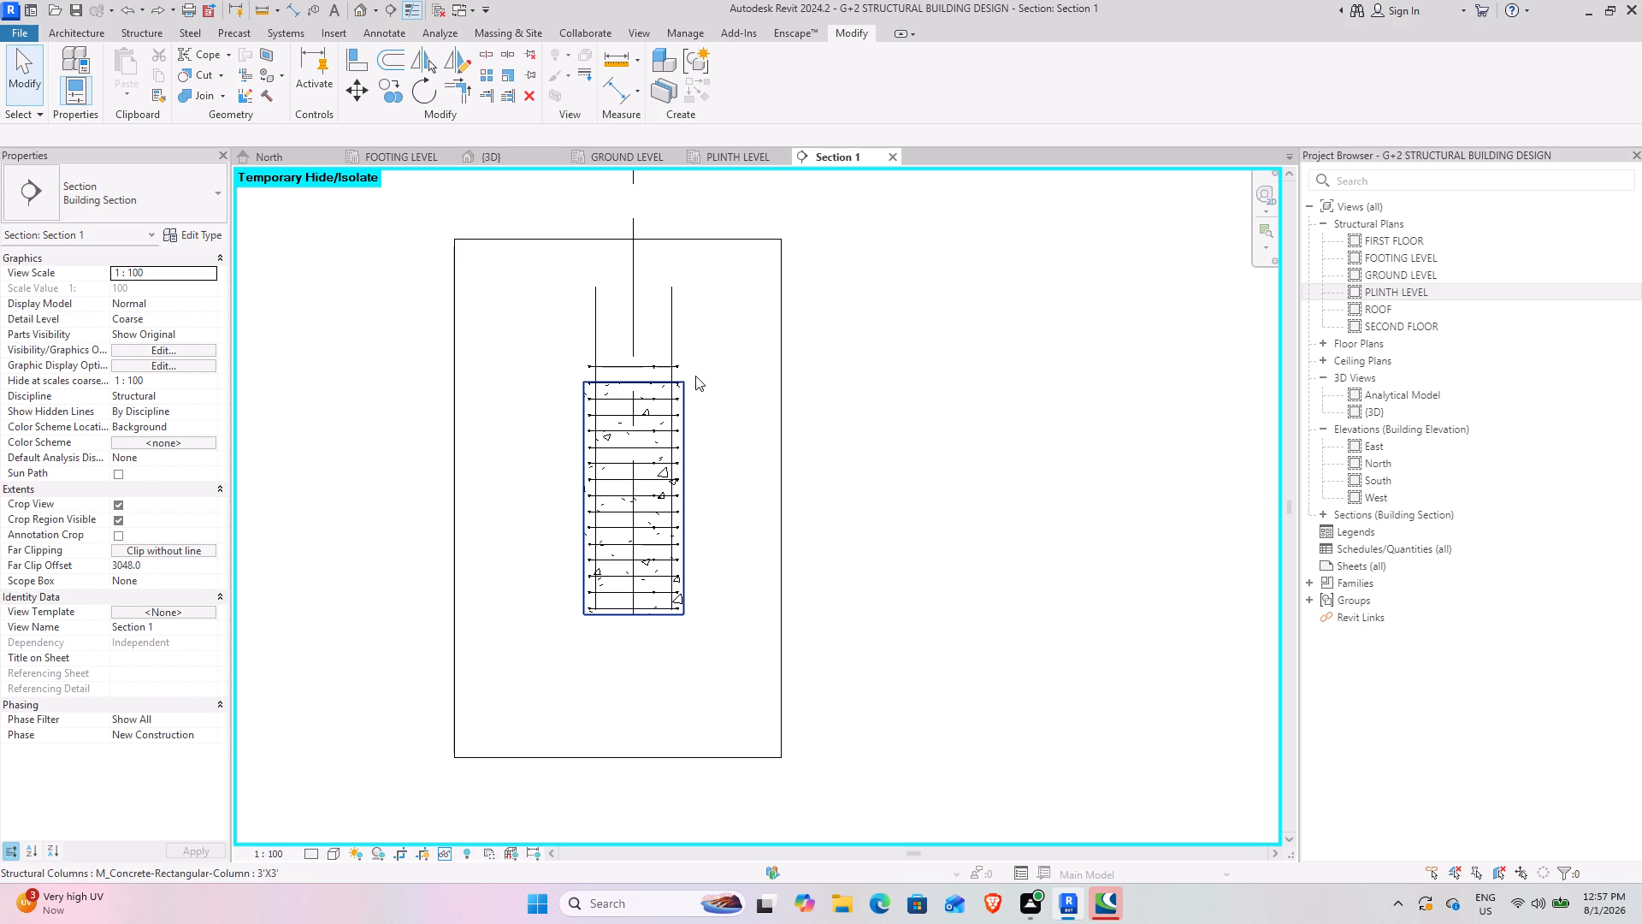
{"action": "scroll", "coordinate": [659, 361], "scroll_direction": "up", "scroll_amount": 5}
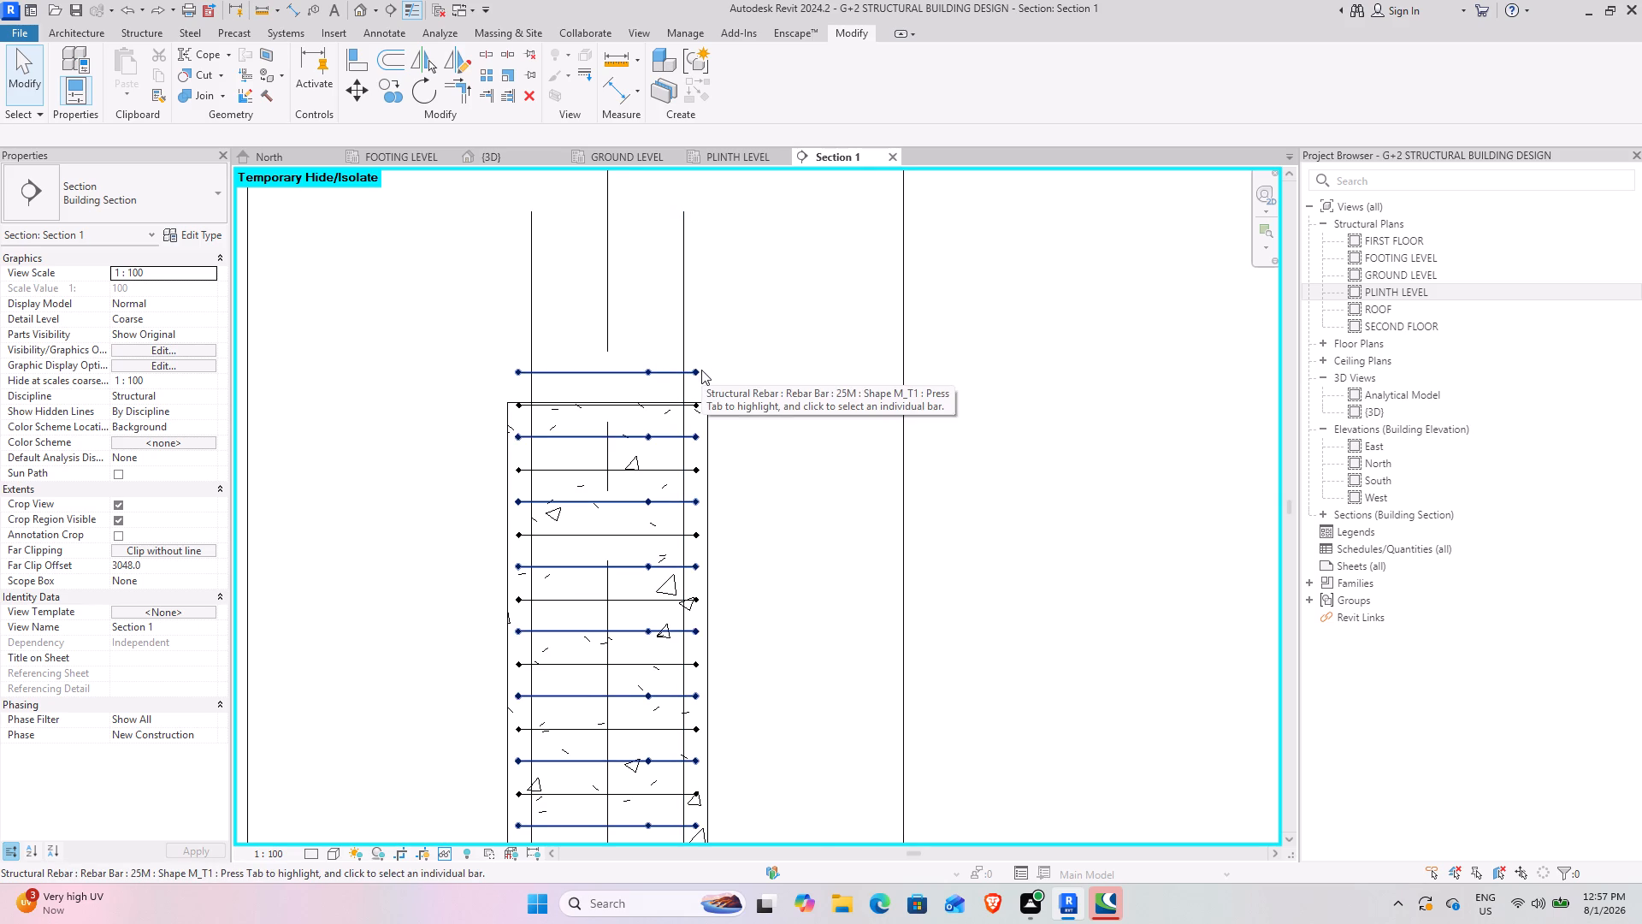
{"action": "left_click", "coordinate": [681, 373]}
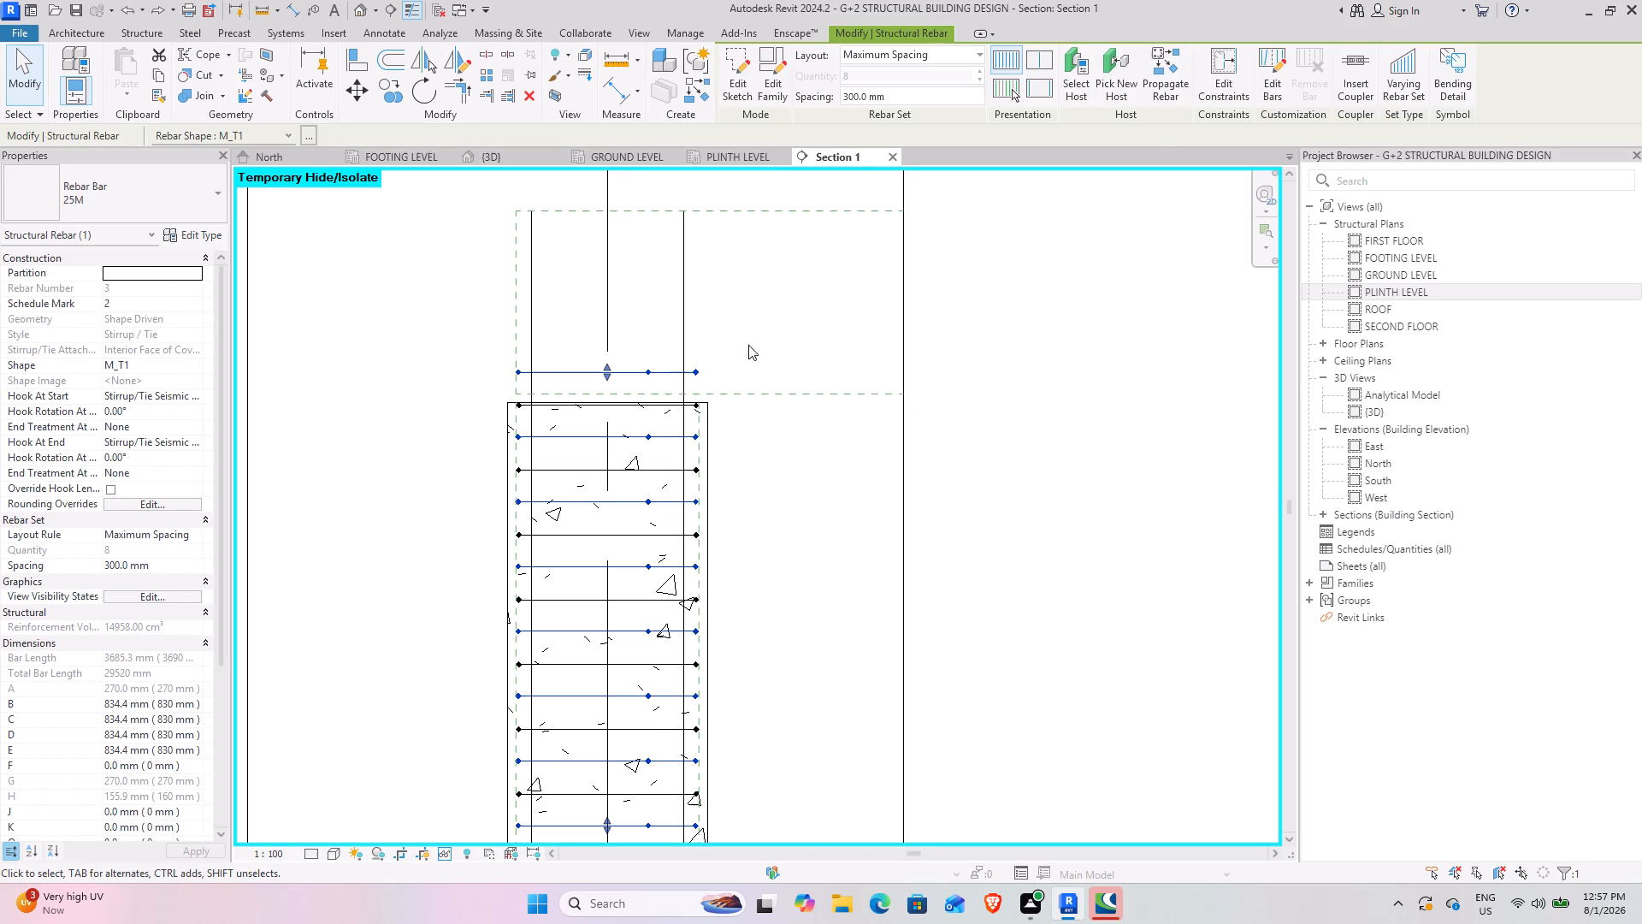
{"action": "left_click", "coordinate": [1270, 80]}
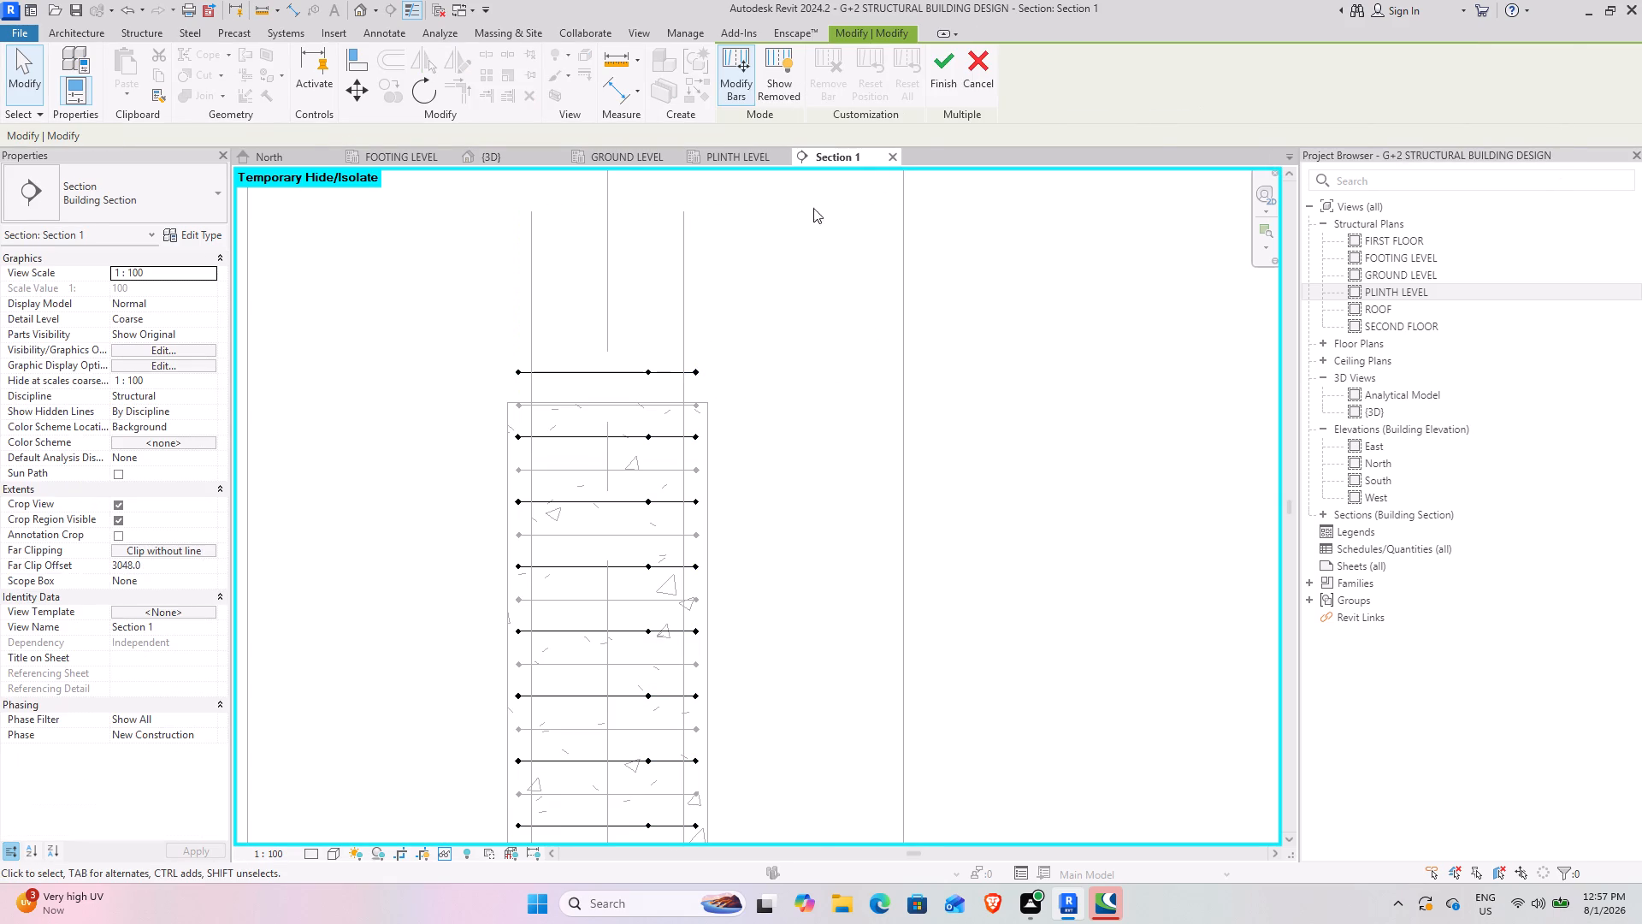
{"action": "left_click", "coordinate": [695, 376]}
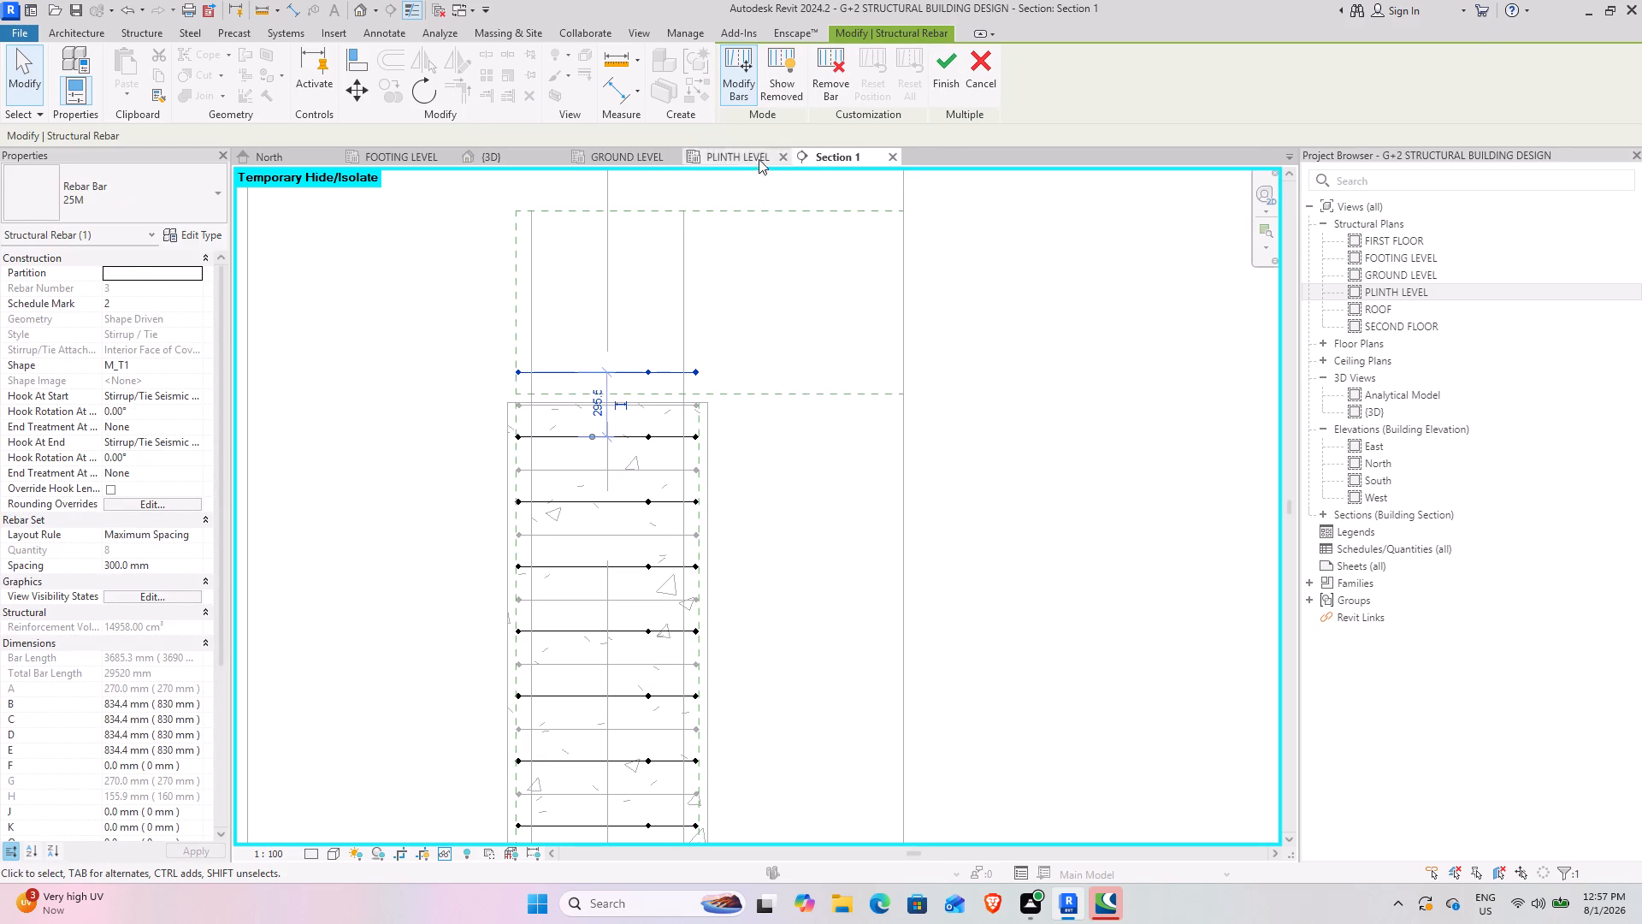
{"action": "left_click", "coordinate": [830, 79]}
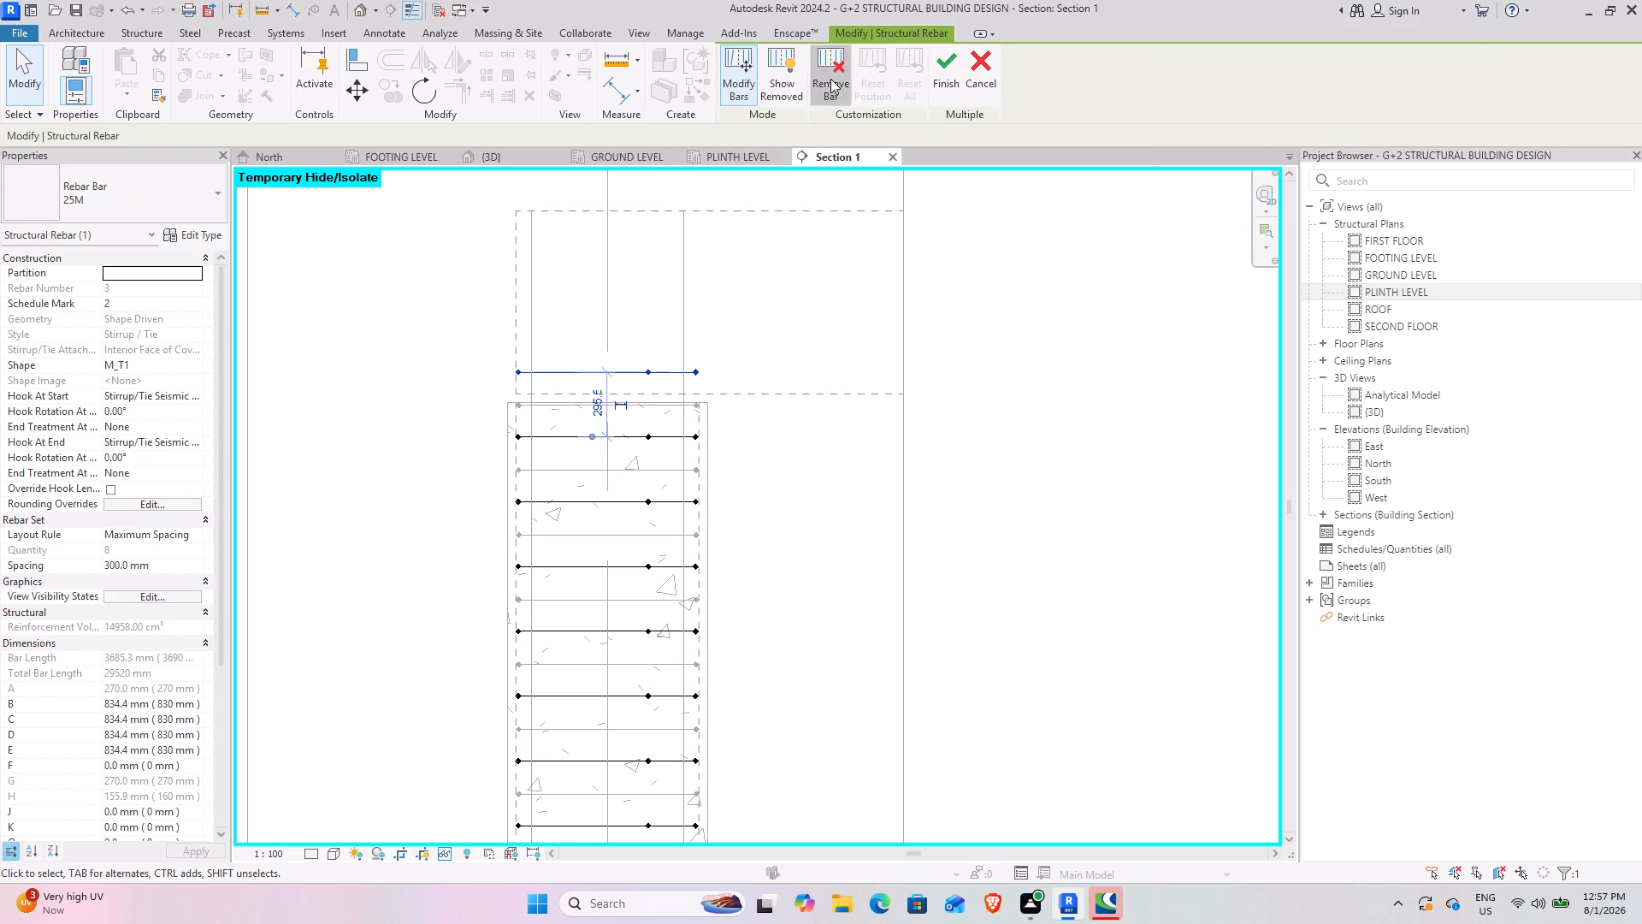
{"action": "left_click", "coordinate": [948, 70]}
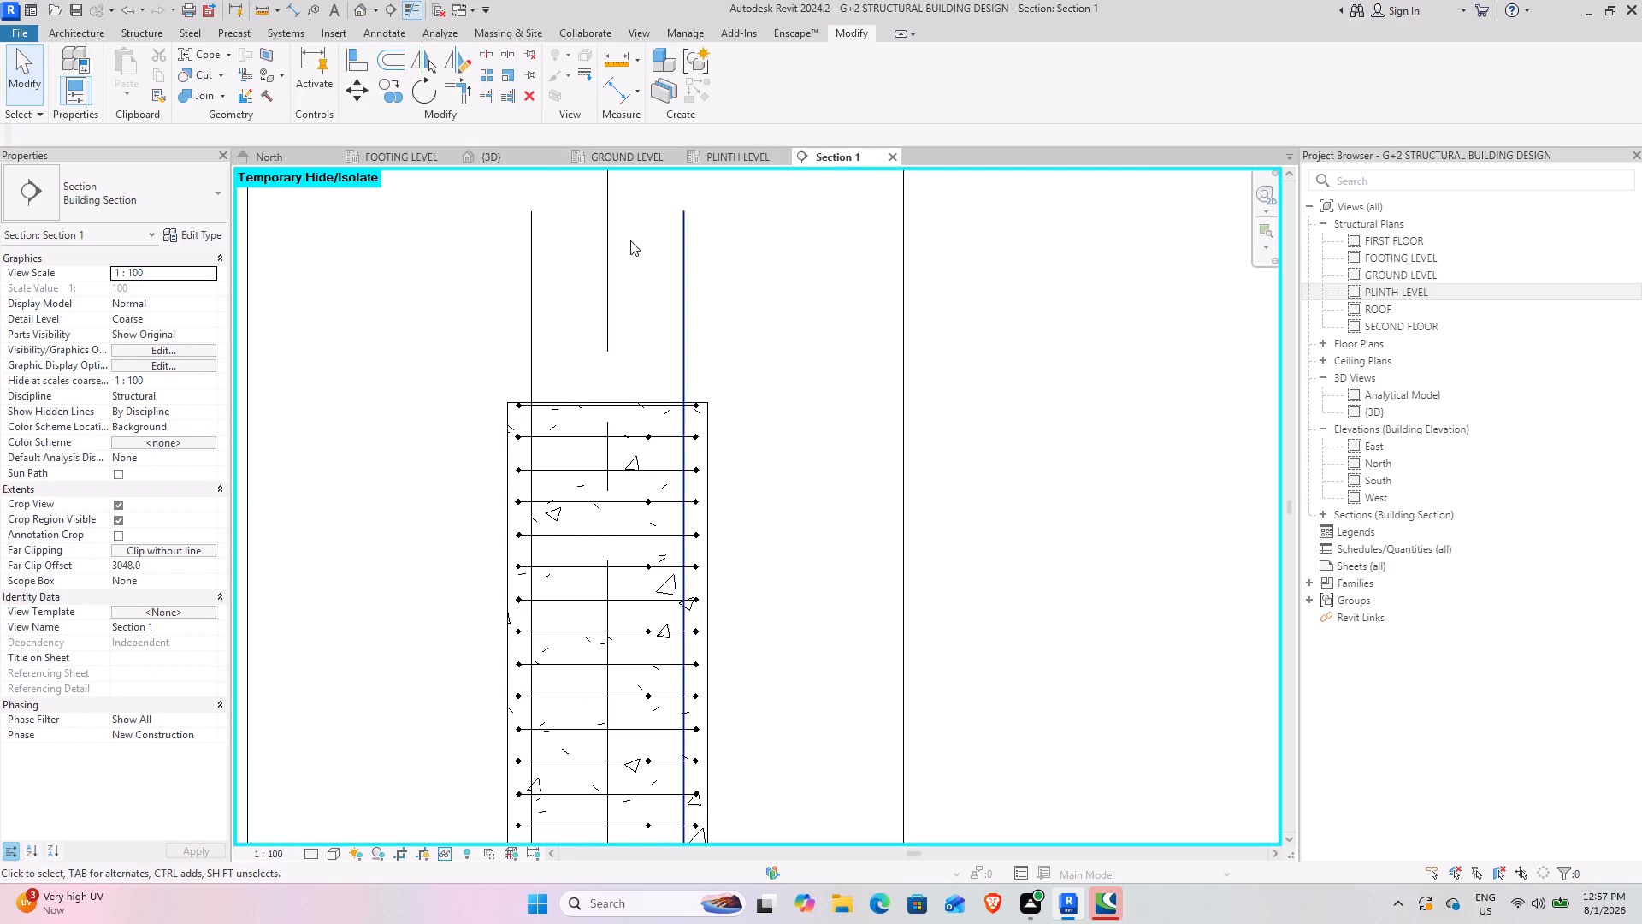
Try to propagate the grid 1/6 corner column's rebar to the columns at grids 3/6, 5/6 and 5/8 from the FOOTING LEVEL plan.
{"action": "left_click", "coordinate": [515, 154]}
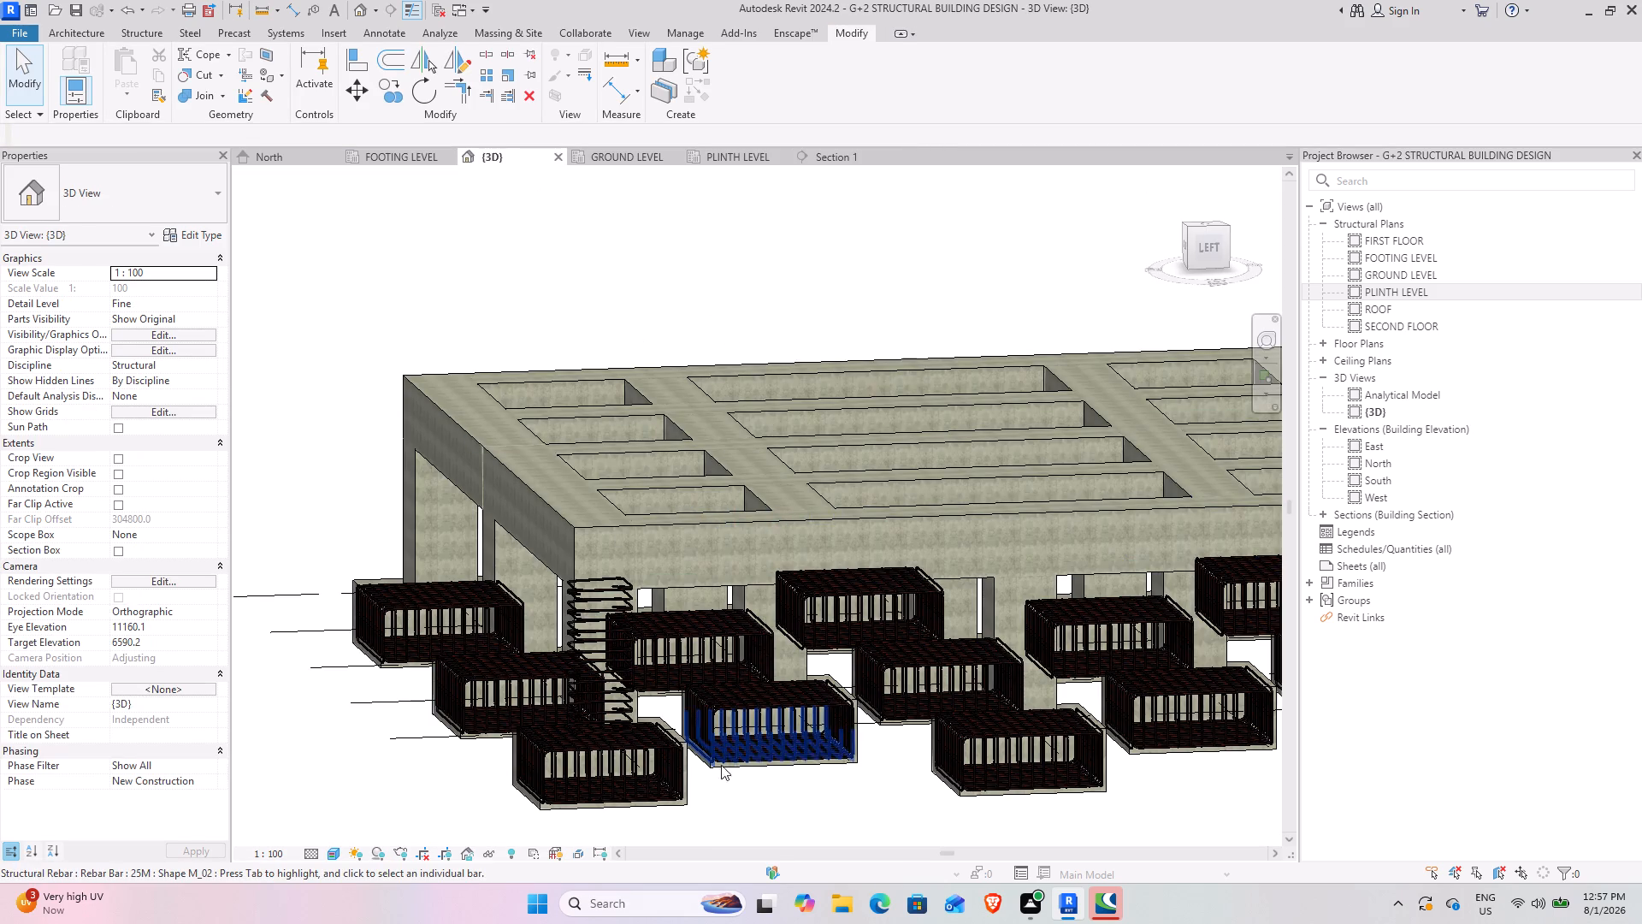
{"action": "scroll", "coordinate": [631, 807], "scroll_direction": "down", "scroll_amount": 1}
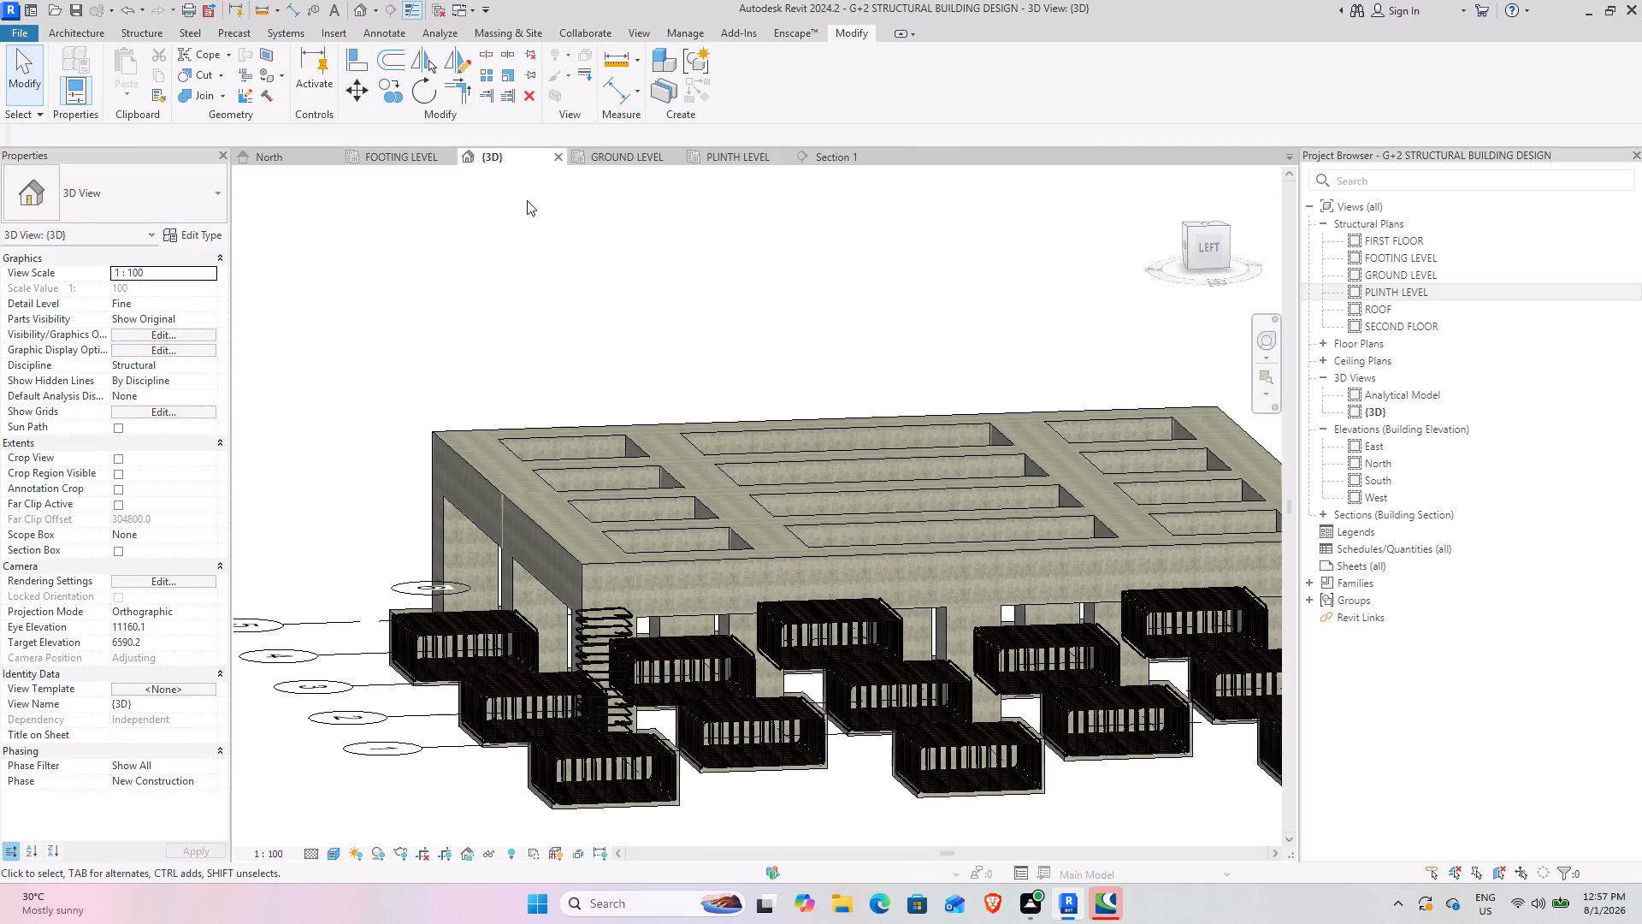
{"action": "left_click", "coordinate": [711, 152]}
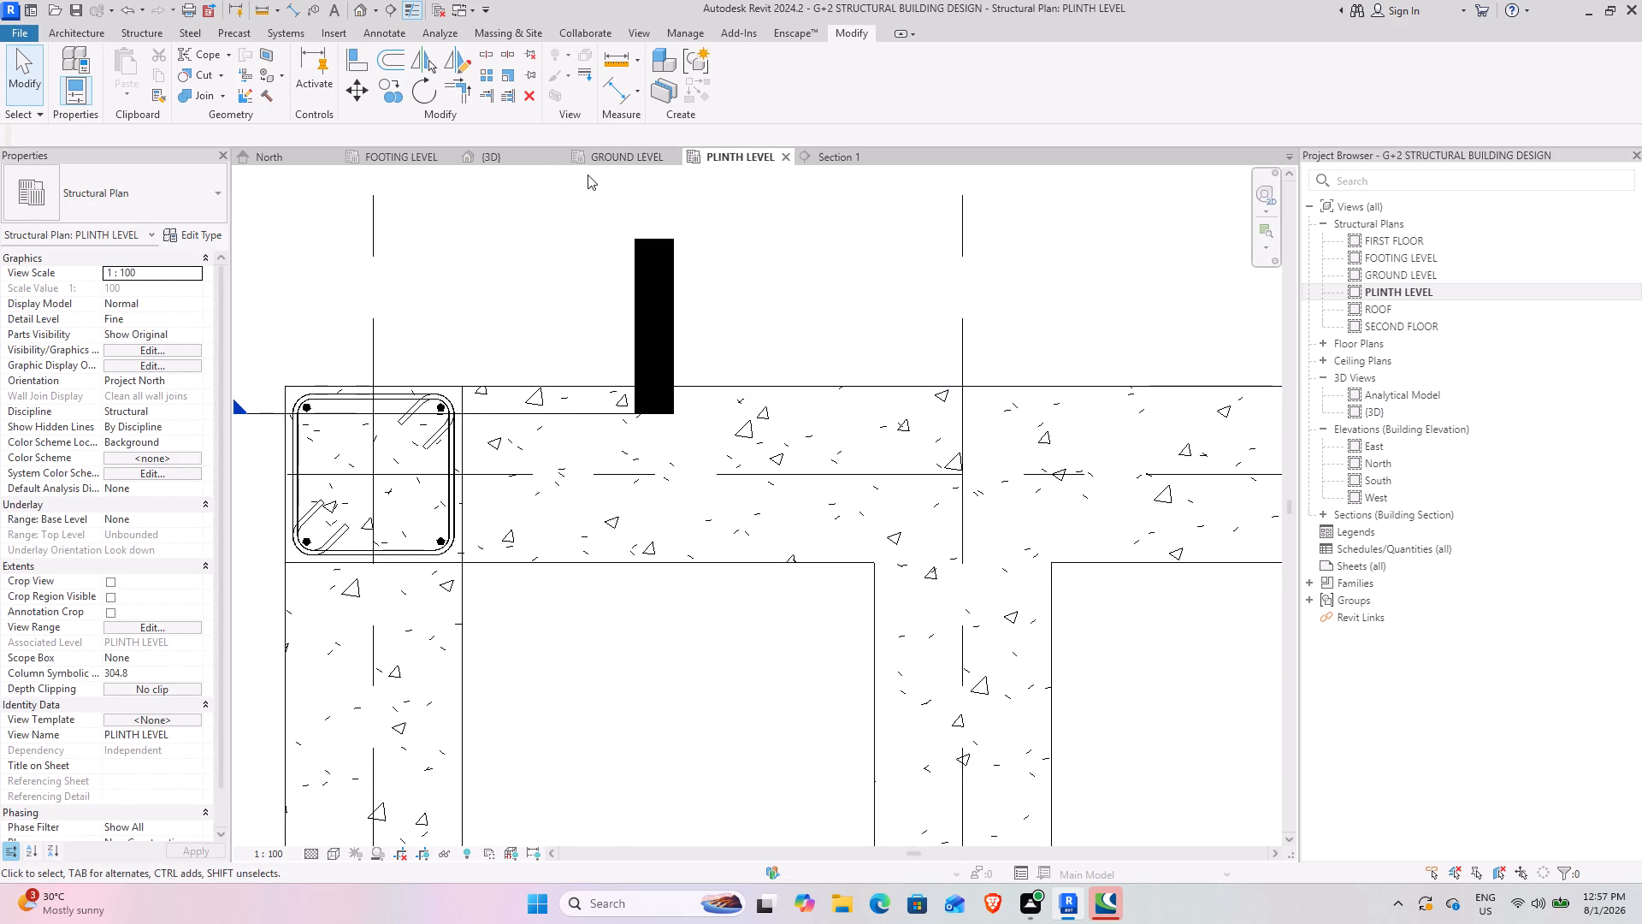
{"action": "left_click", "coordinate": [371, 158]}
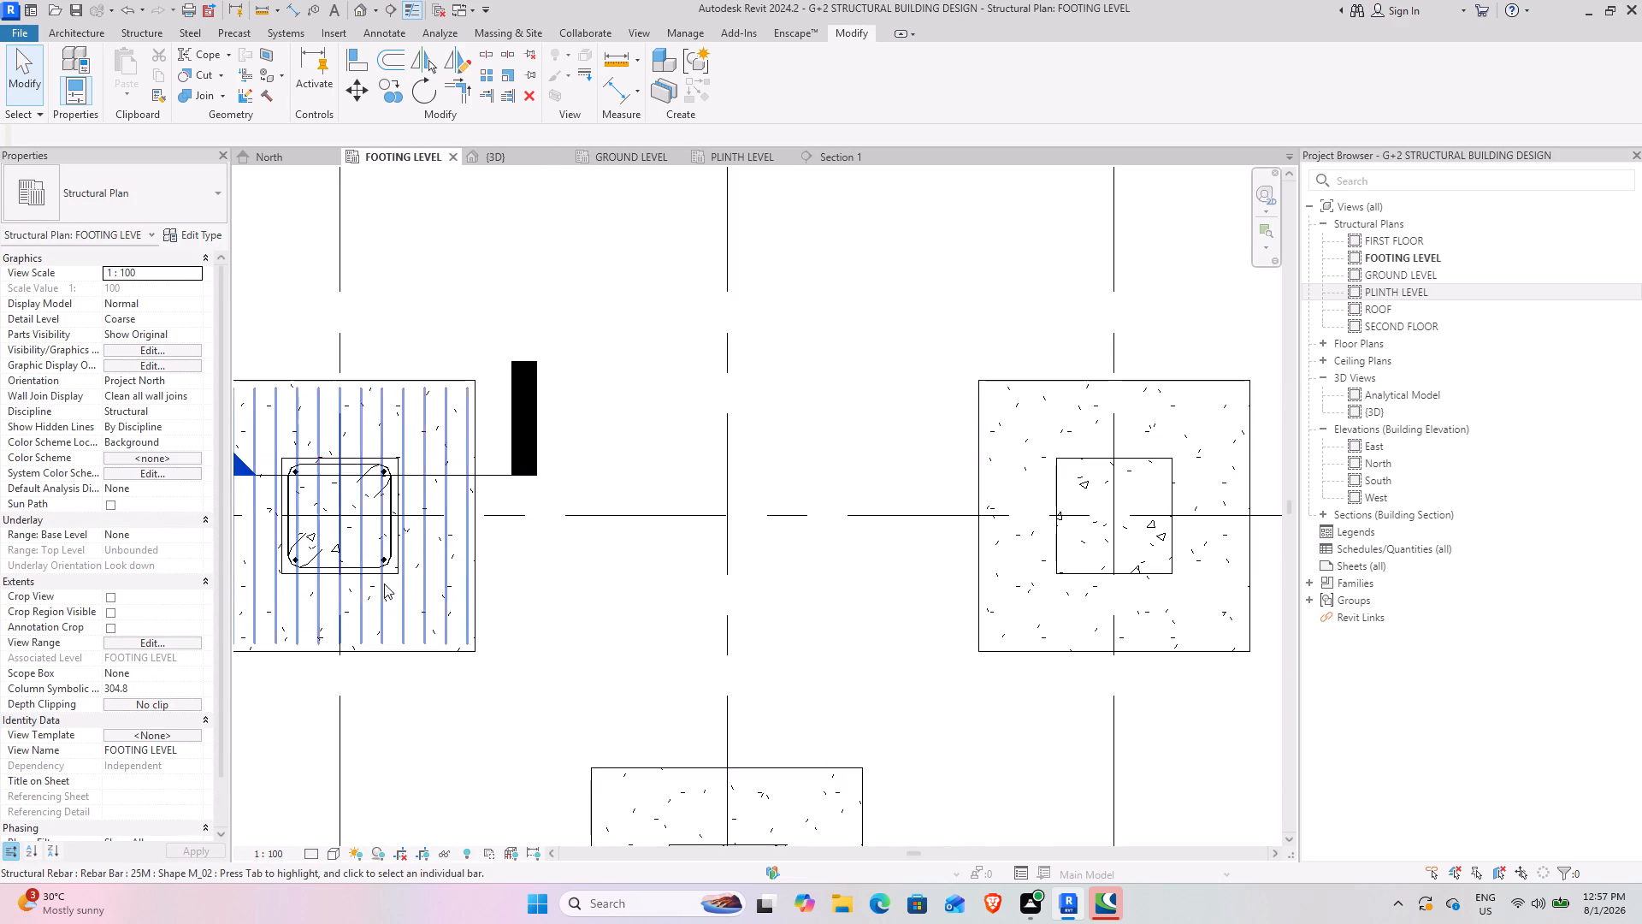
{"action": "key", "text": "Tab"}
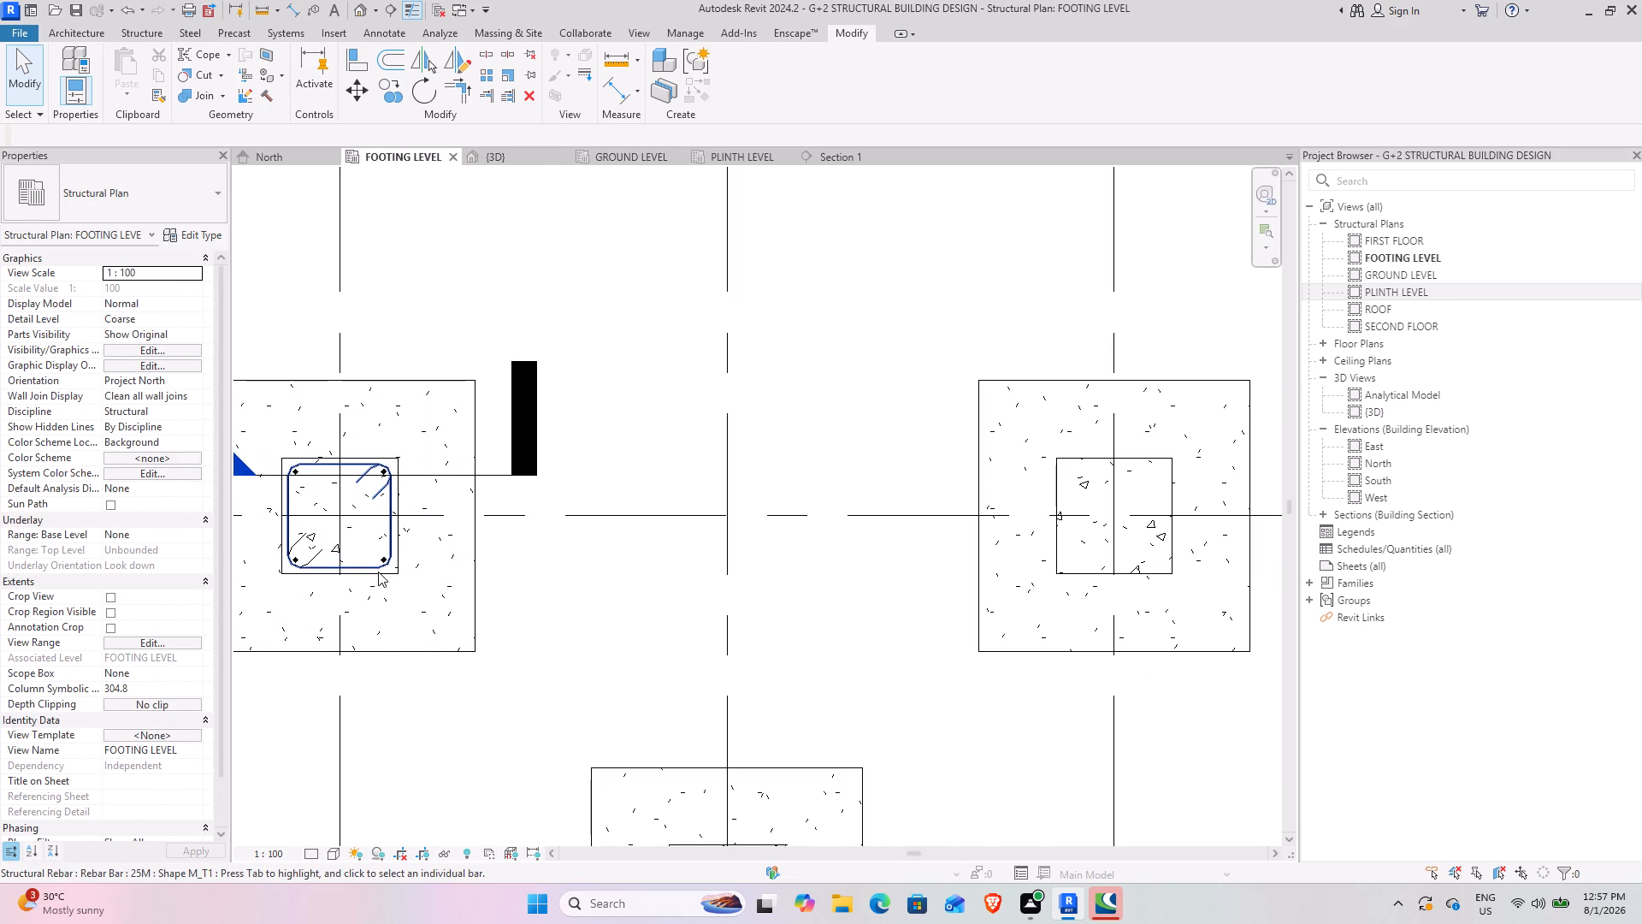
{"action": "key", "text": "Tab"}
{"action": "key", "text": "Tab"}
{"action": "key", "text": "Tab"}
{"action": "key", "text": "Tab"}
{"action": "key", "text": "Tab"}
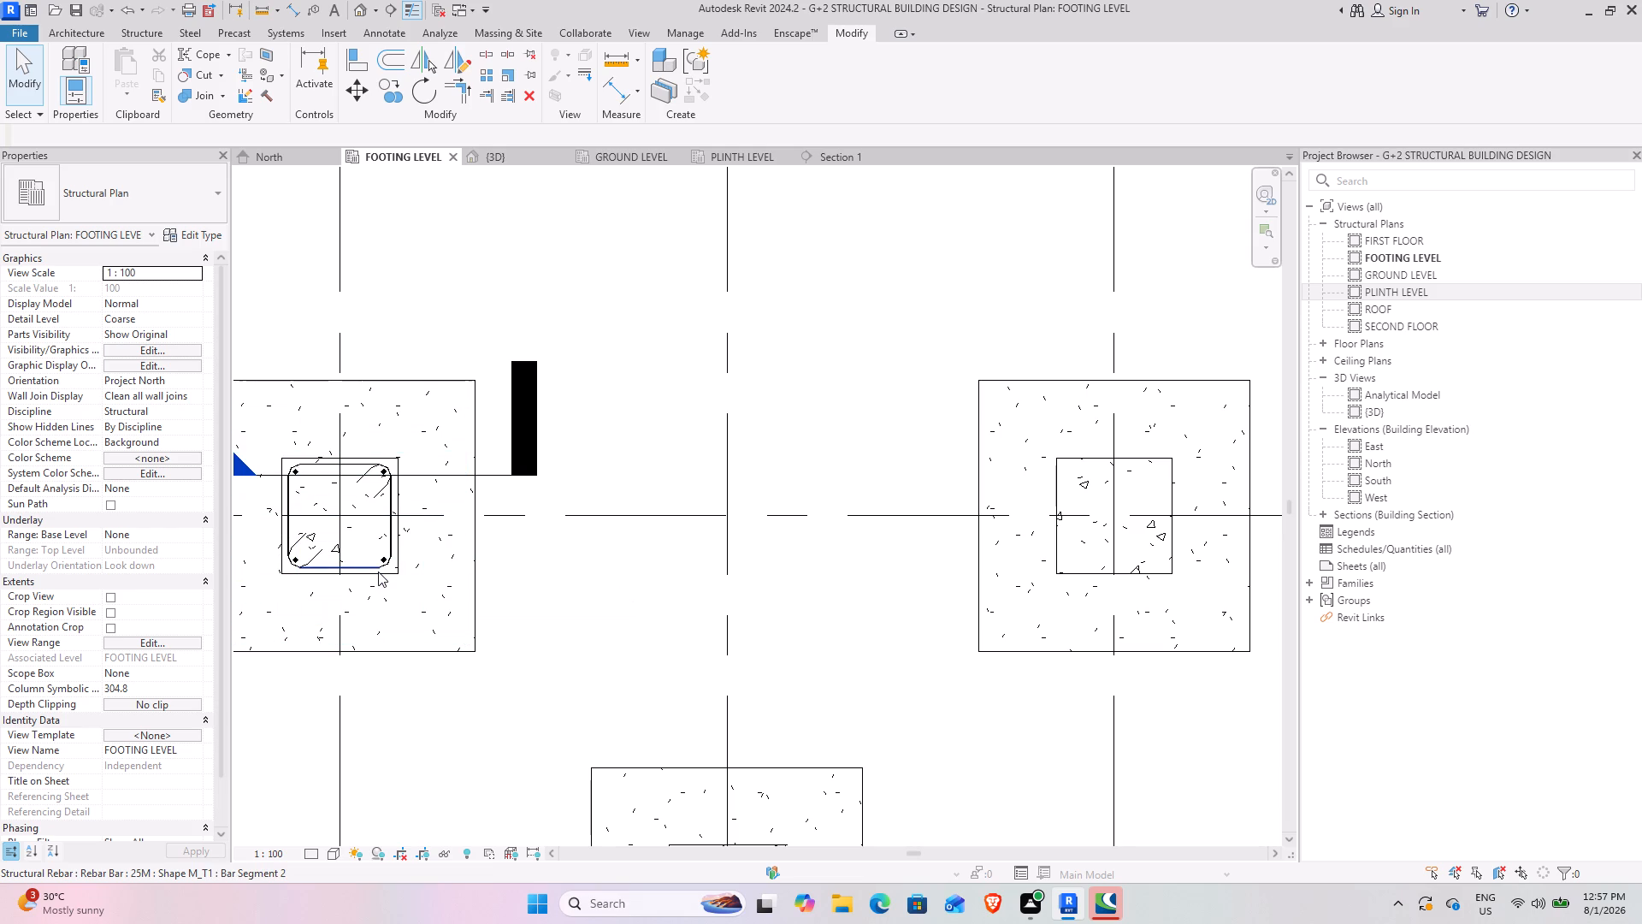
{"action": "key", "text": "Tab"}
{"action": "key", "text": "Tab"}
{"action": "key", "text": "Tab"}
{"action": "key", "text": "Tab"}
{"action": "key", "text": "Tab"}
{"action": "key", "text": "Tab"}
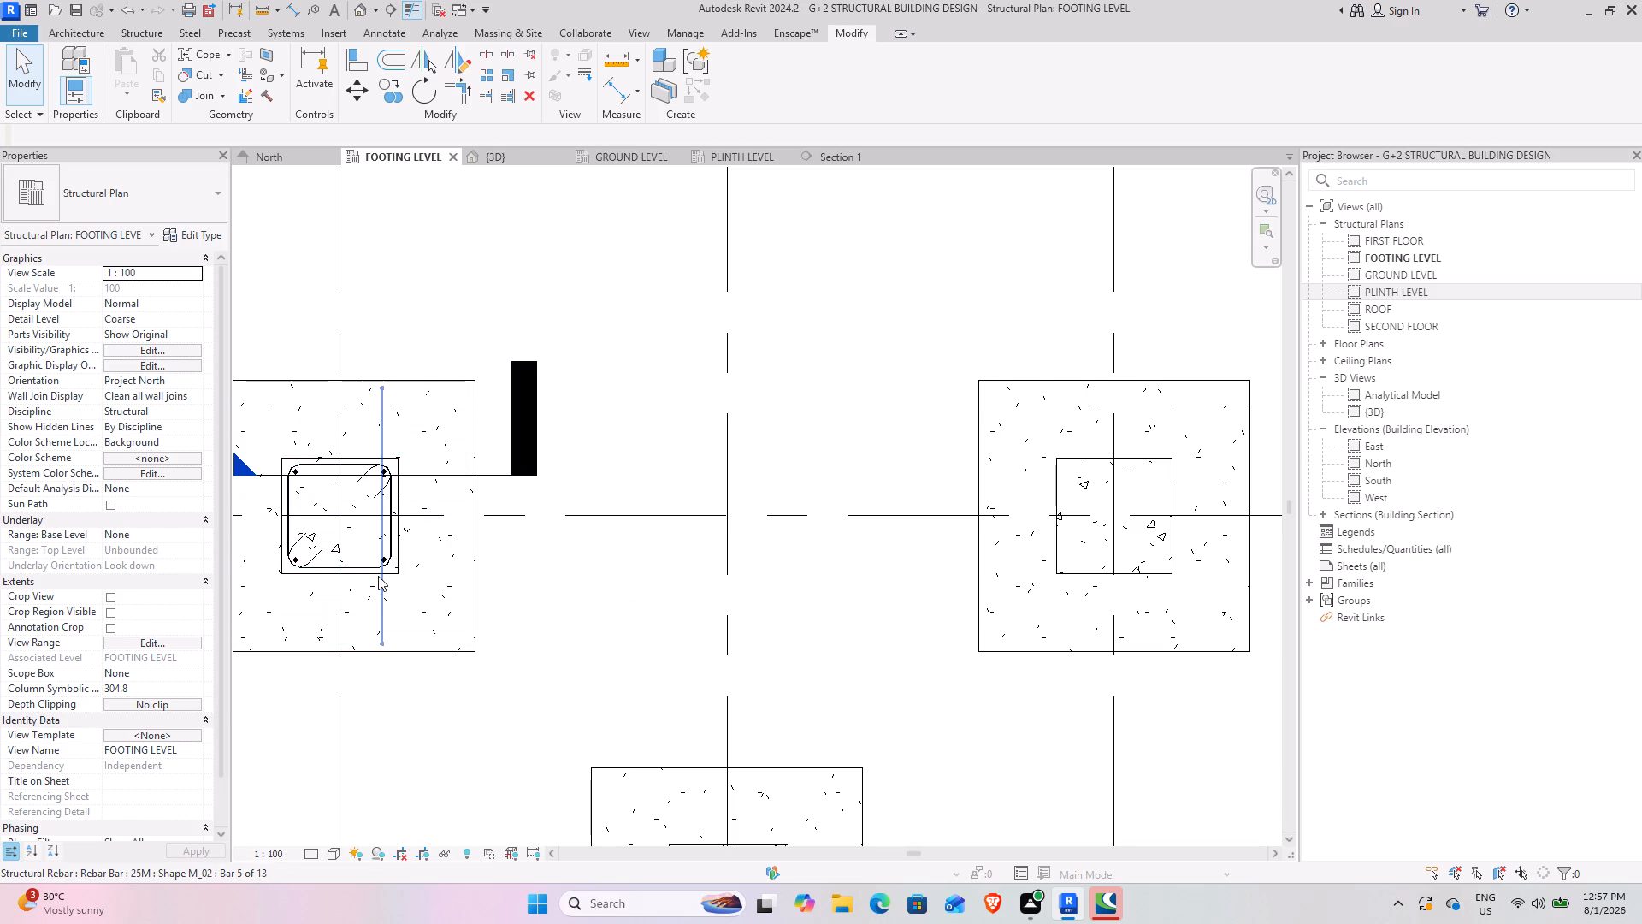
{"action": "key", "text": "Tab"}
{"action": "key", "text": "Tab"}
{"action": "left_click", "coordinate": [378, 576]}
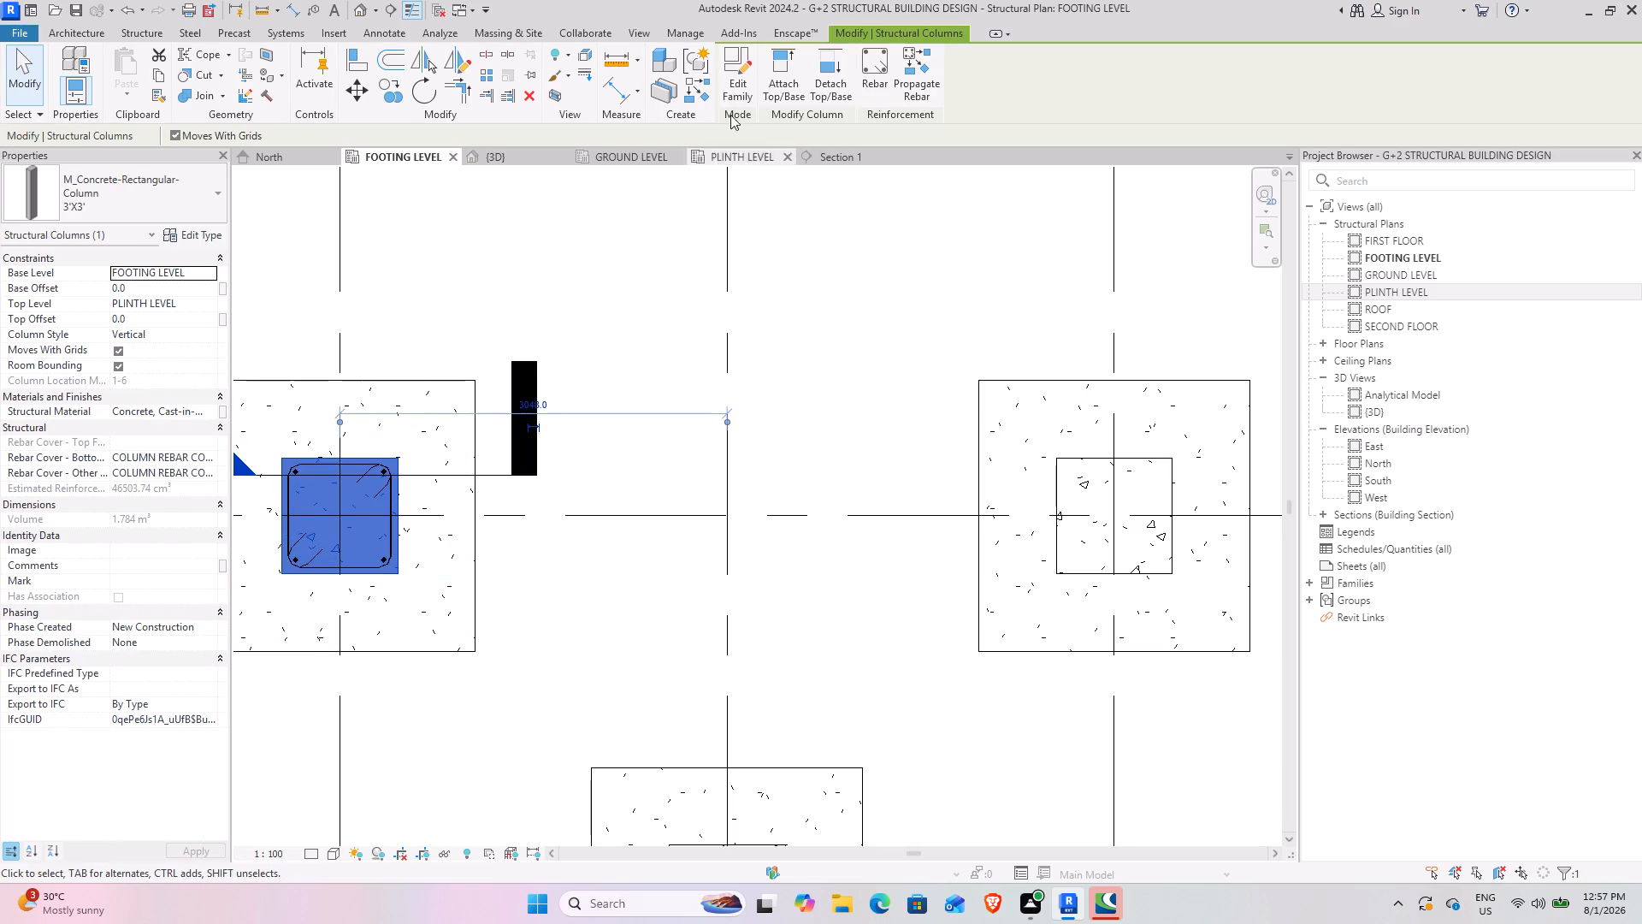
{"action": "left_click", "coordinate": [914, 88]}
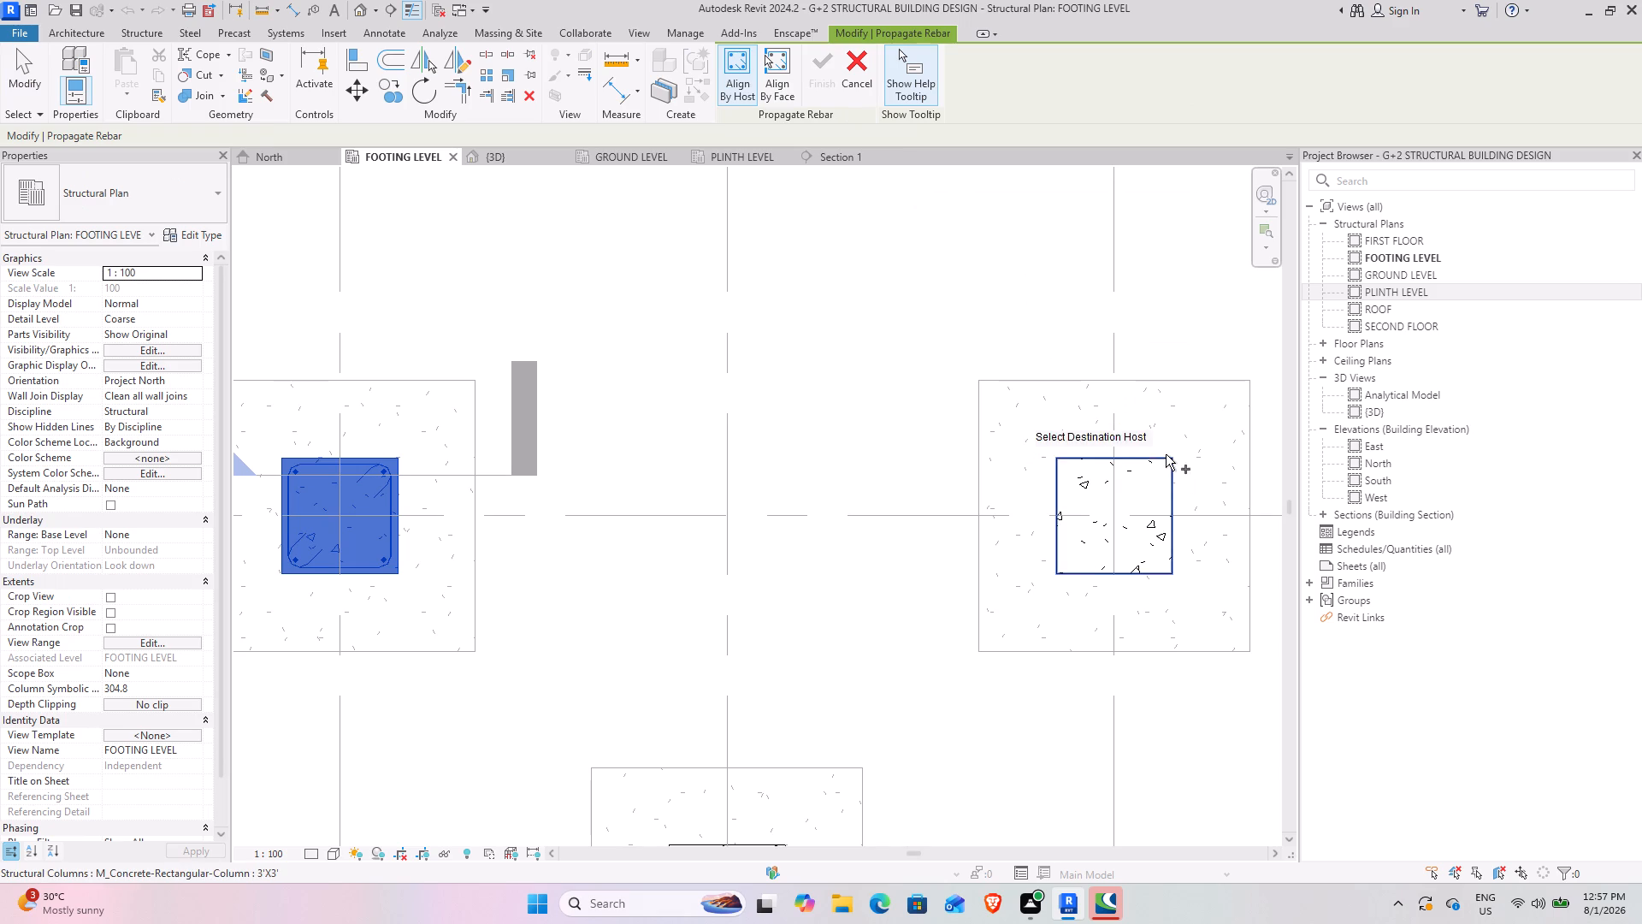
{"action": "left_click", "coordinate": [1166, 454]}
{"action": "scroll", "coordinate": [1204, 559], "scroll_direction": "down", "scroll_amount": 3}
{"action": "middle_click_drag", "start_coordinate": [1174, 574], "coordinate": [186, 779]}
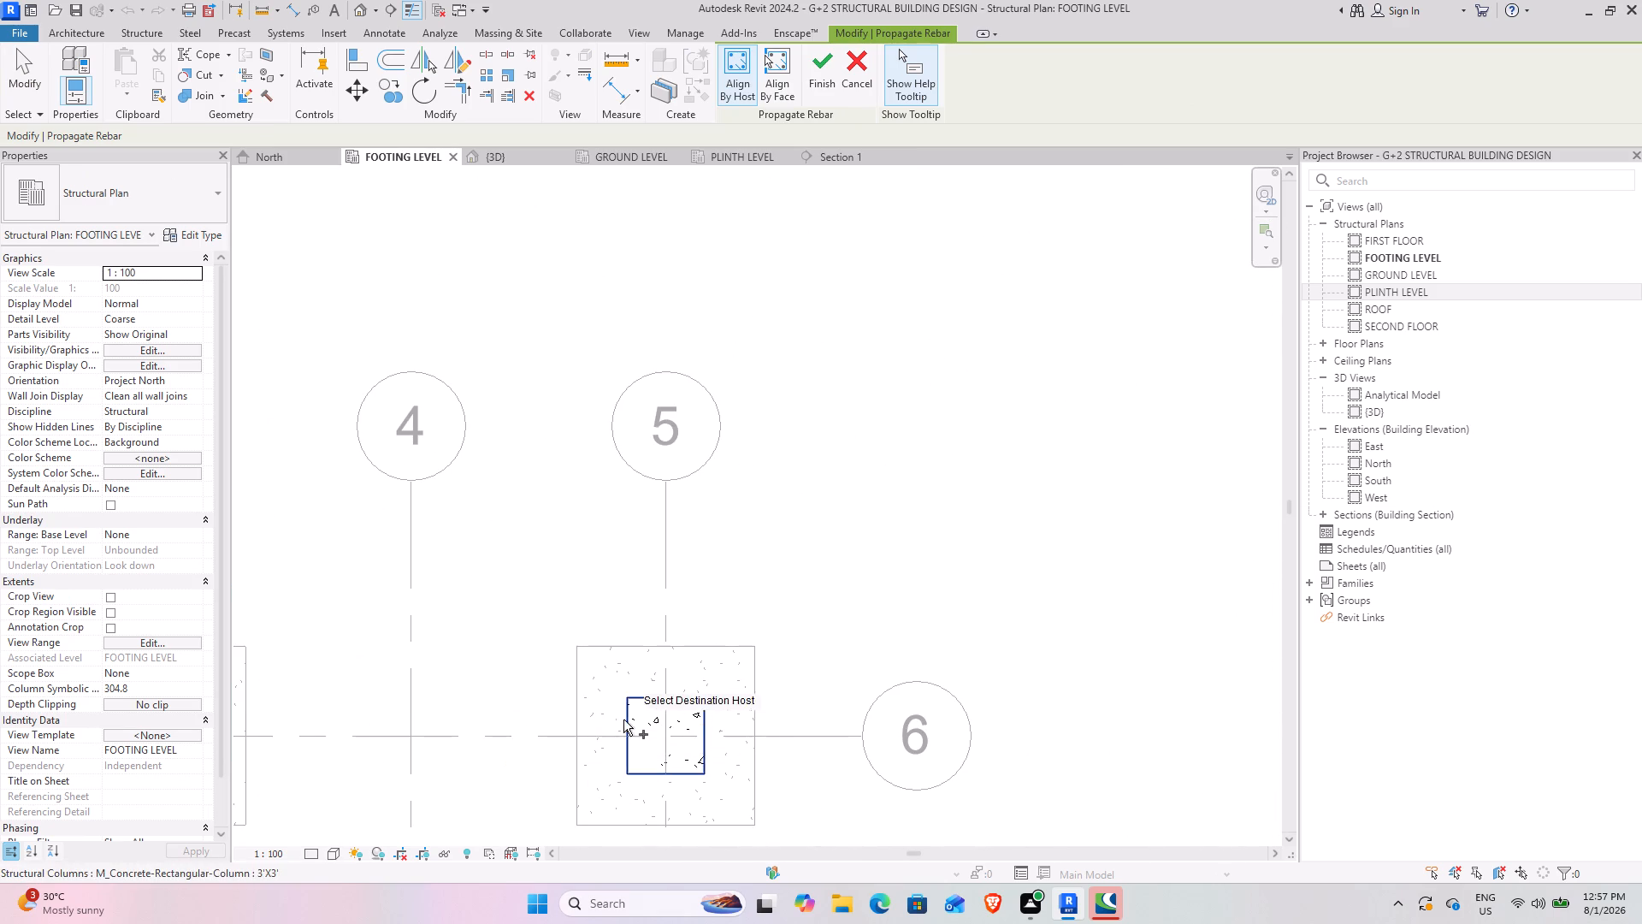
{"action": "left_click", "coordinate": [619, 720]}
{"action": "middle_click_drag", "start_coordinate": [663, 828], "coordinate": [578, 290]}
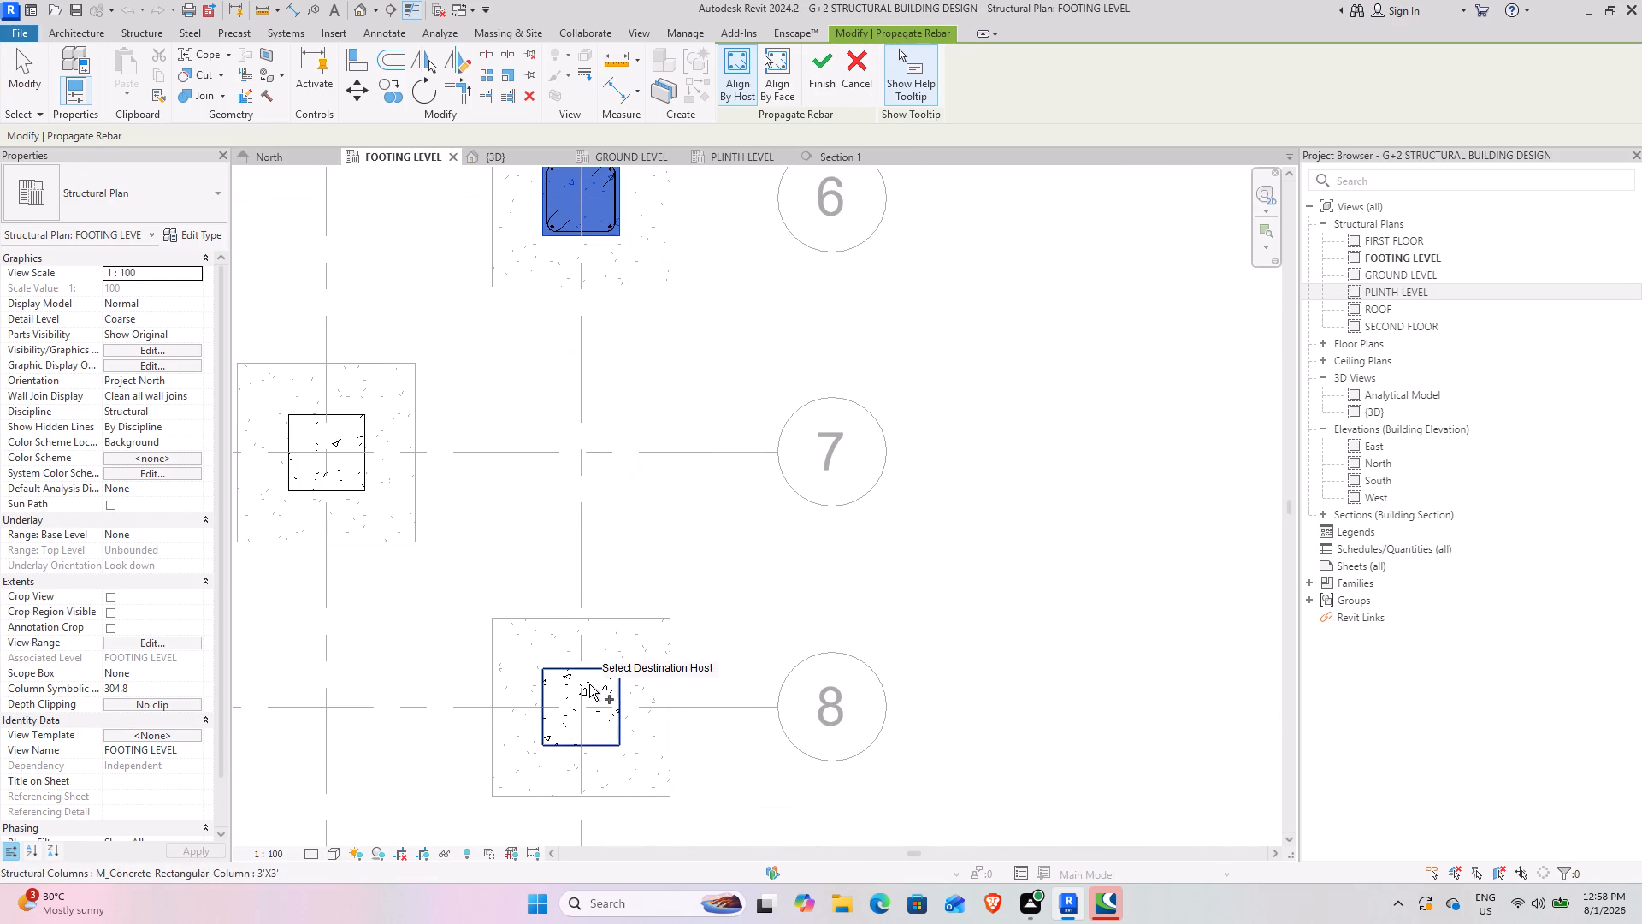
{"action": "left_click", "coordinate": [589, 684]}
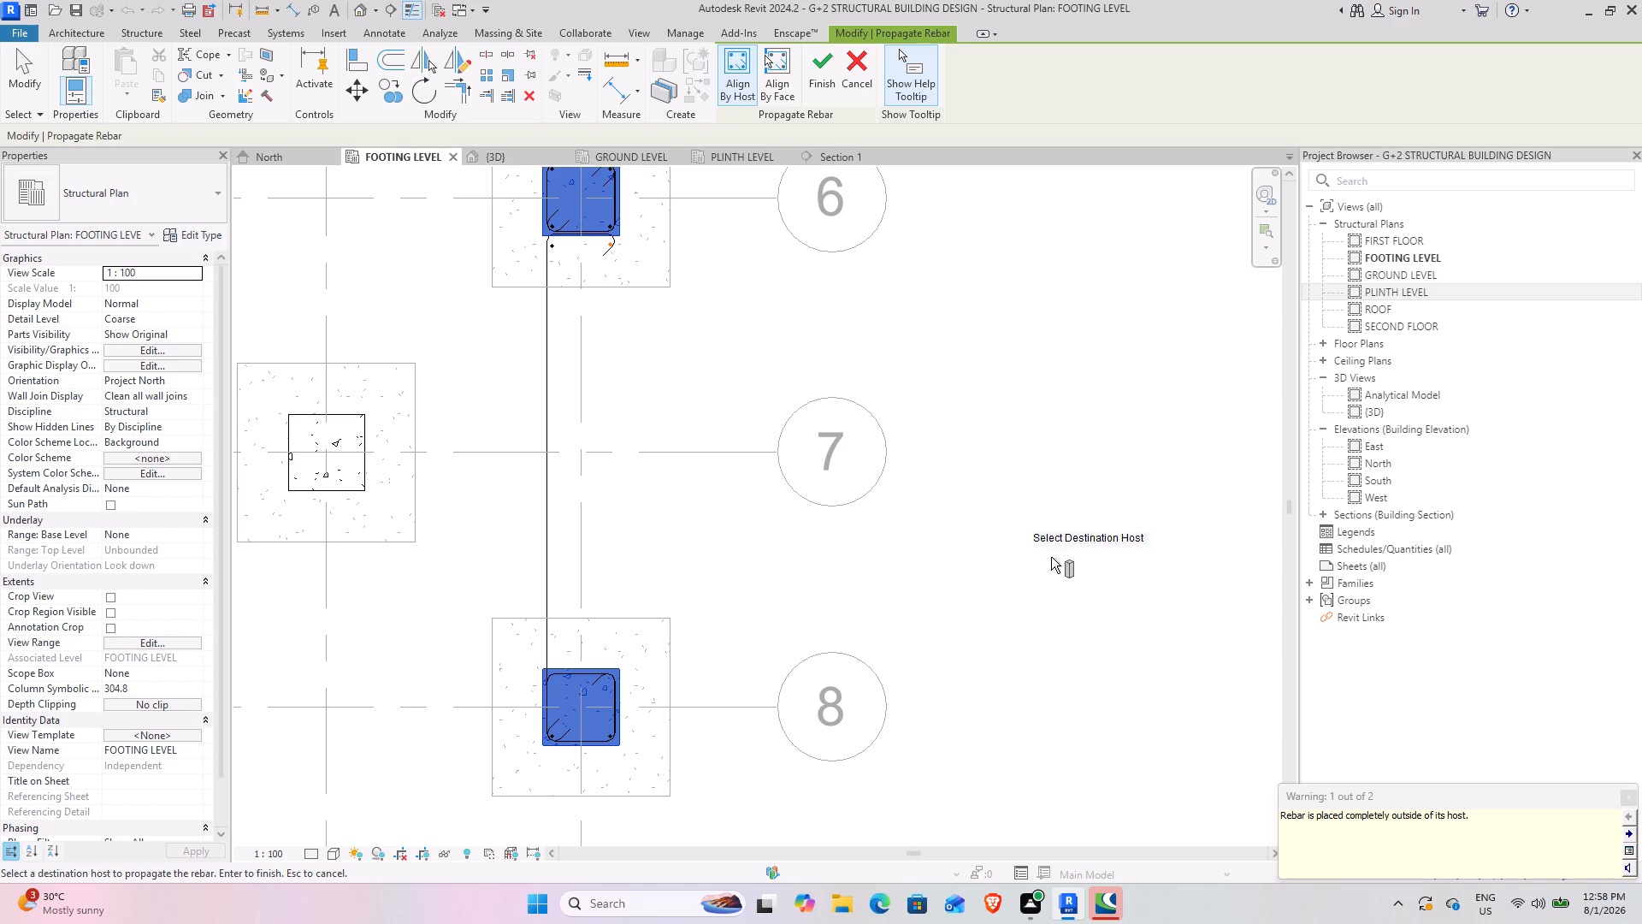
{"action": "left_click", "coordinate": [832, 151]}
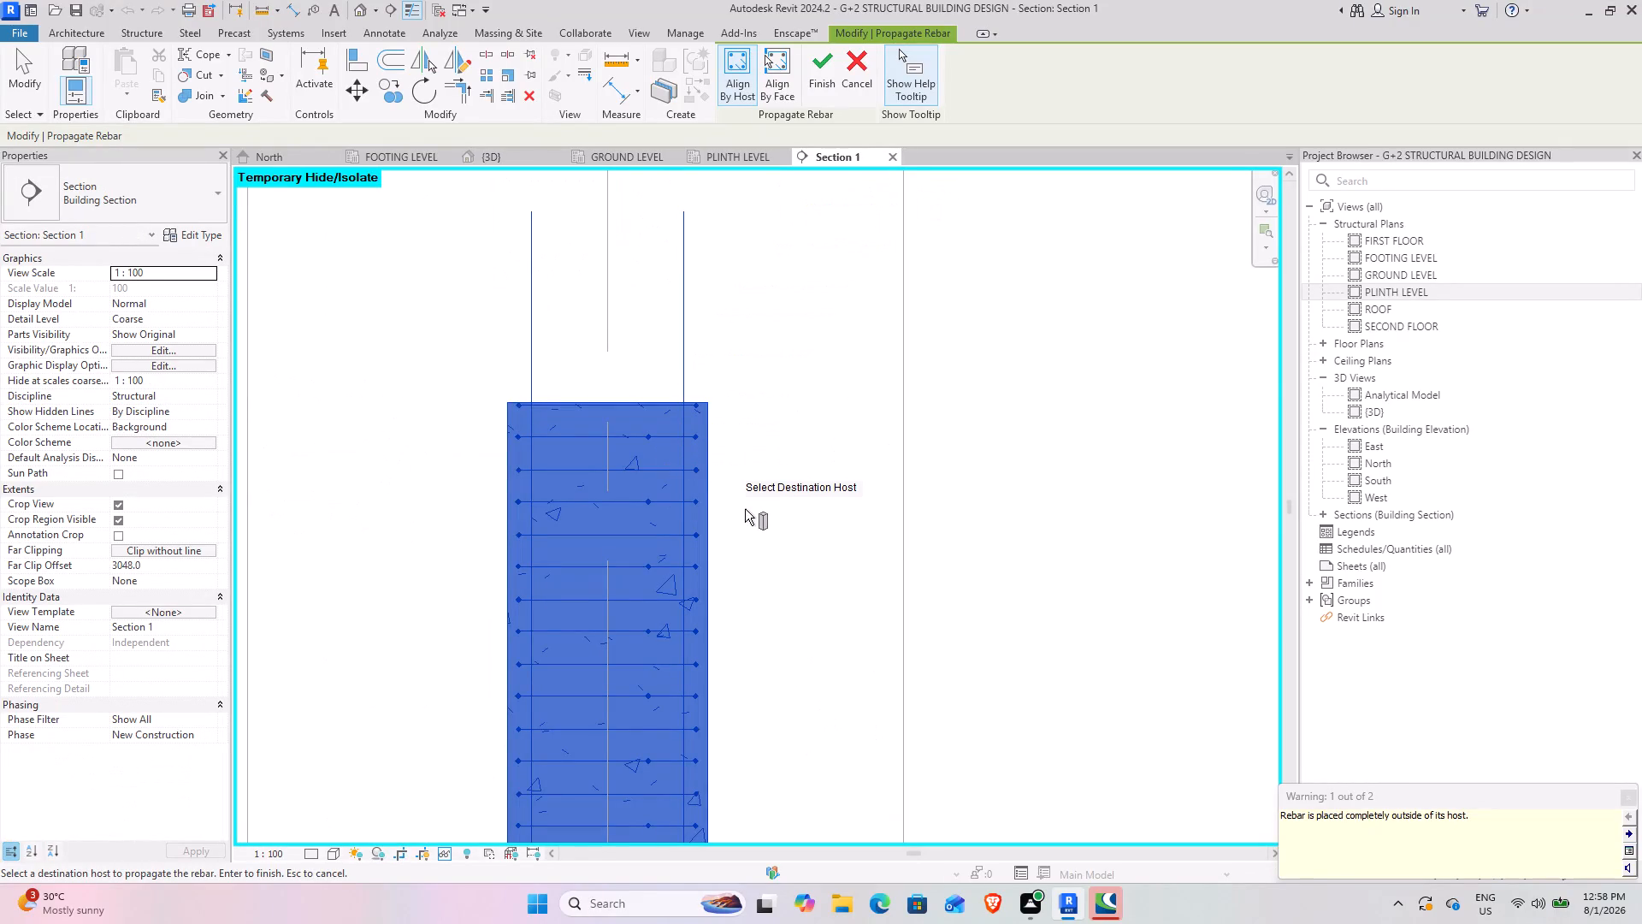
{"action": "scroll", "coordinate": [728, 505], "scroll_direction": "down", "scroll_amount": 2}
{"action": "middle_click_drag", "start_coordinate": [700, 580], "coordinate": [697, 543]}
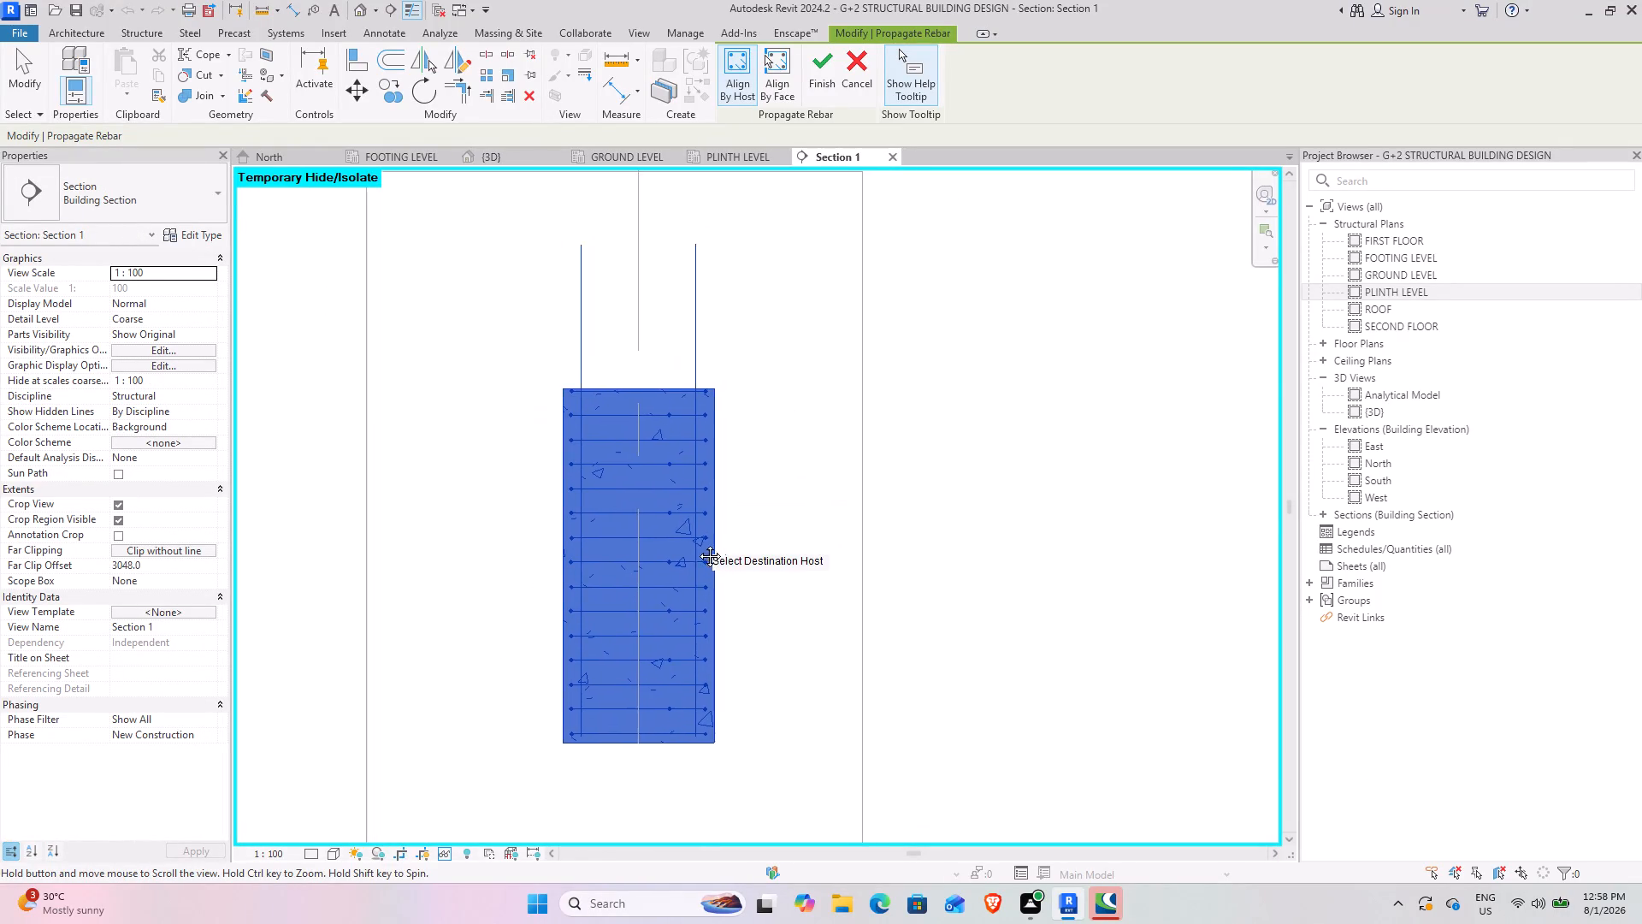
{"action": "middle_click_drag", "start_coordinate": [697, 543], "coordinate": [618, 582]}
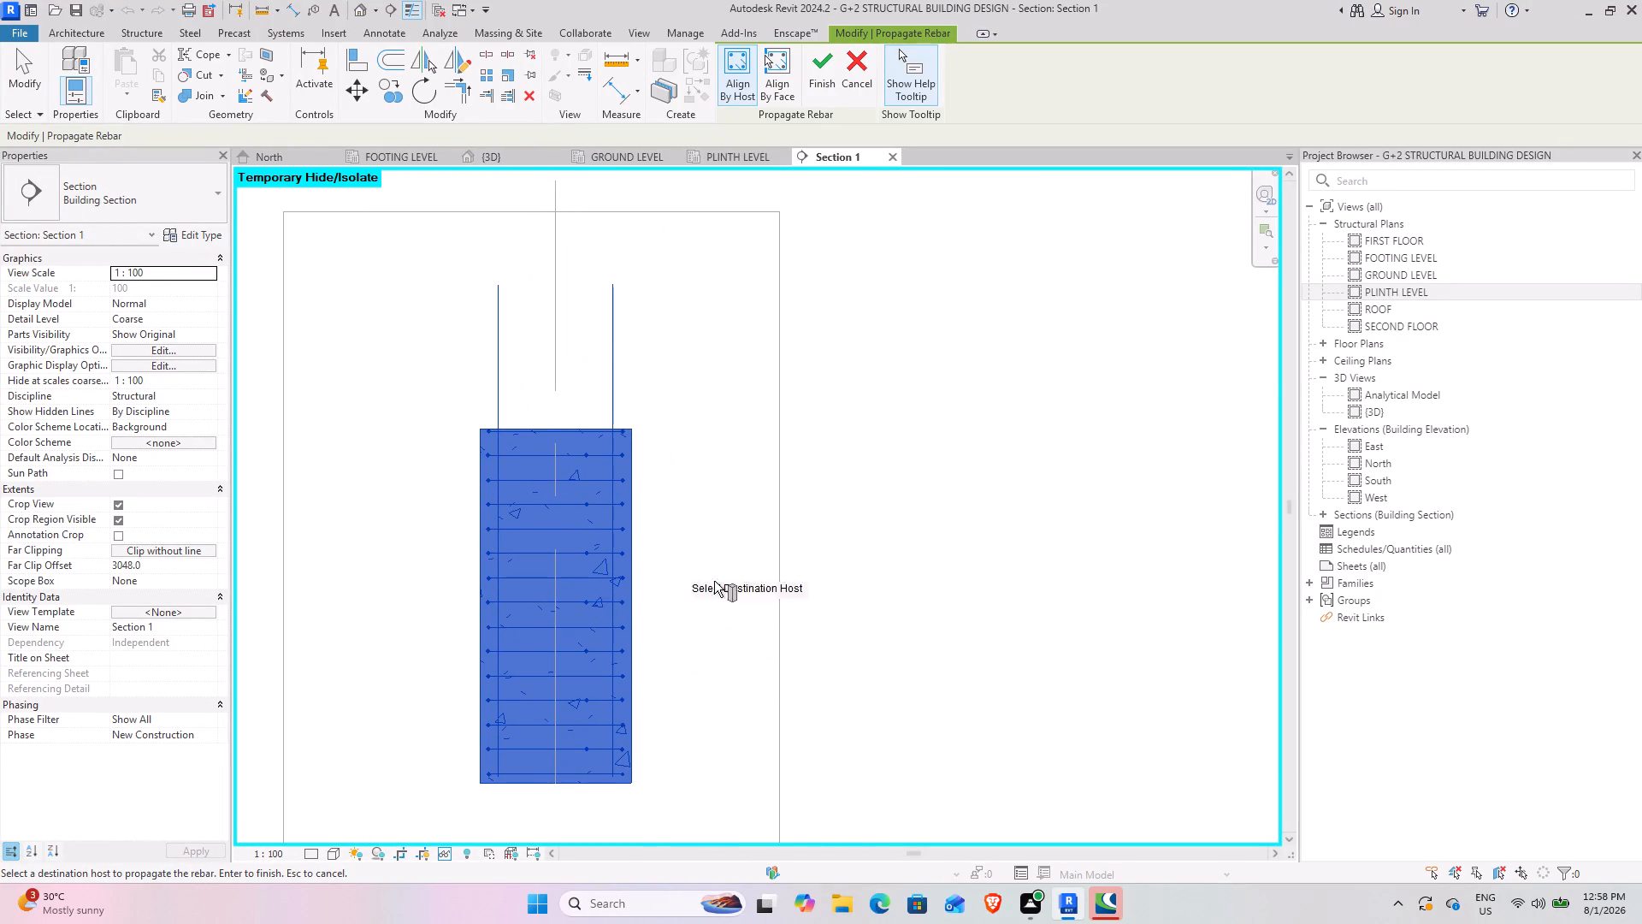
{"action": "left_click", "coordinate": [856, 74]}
Reset the temporary hide/isolate in Section 1.
{"action": "scroll", "coordinate": [570, 511], "scroll_direction": "up", "scroll_amount": 2}
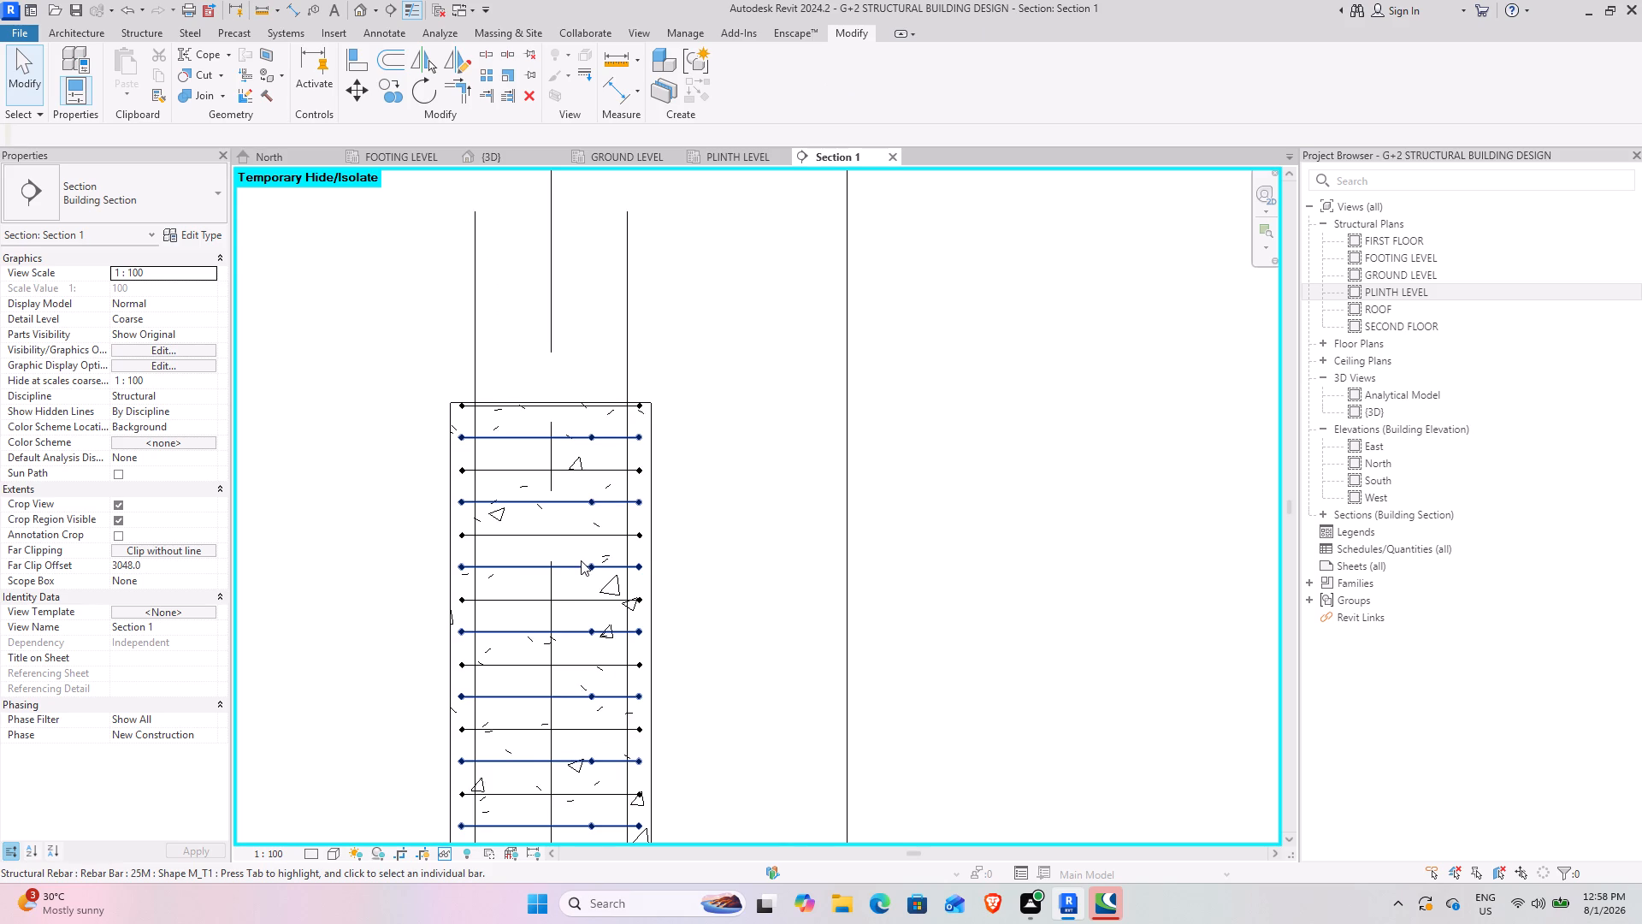
{"action": "scroll", "coordinate": [581, 560], "scroll_direction": "down", "scroll_amount": 3}
{"action": "type", "text": "HR"}
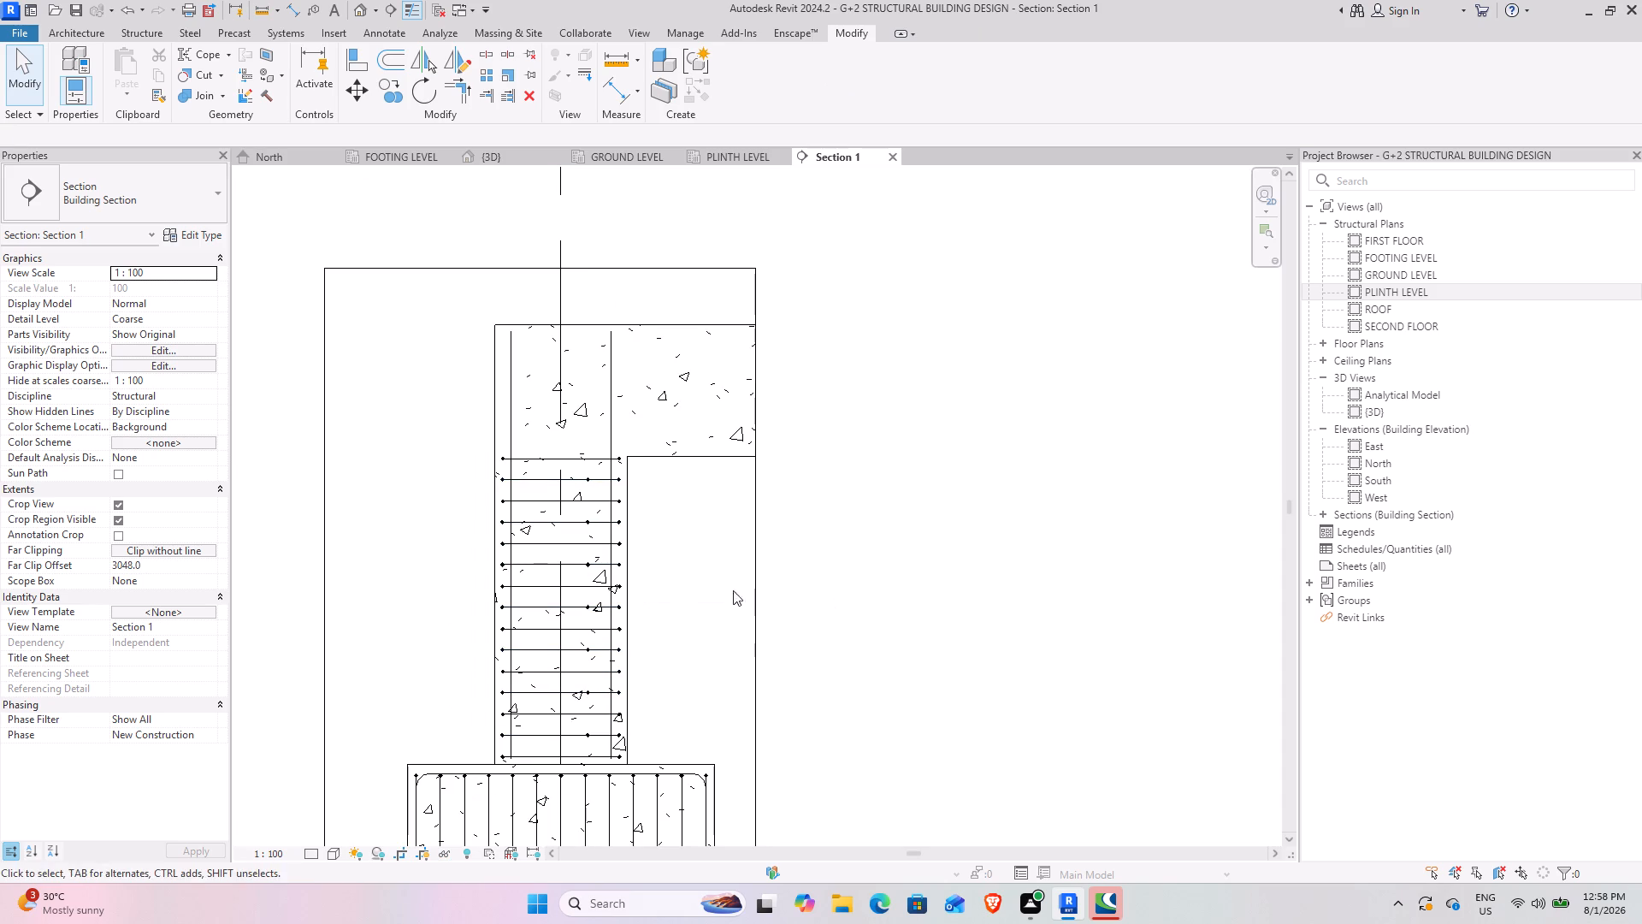
Examine the corner column's ties between the footing and the plinth beam in Section 1 and in a straight left-side 3D view.
{"action": "scroll", "coordinate": [566, 459], "scroll_direction": "up", "scroll_amount": 4}
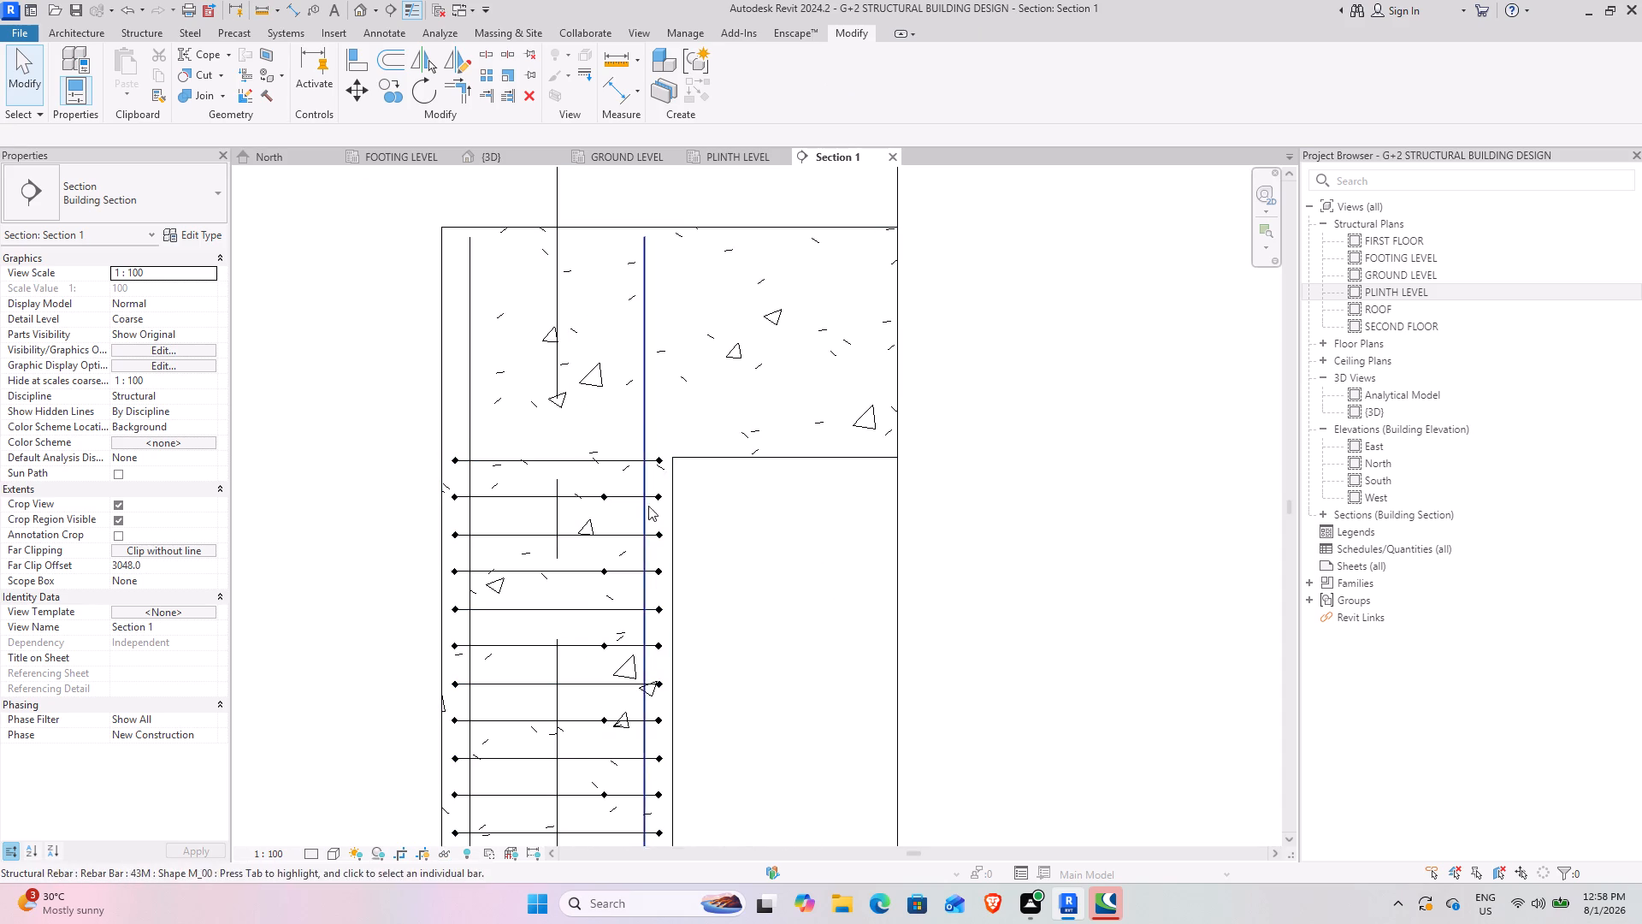
{"action": "scroll", "coordinate": [691, 512], "scroll_direction": "down", "scroll_amount": 2}
{"action": "scroll", "coordinate": [675, 627], "scroll_direction": "down", "scroll_amount": 3}
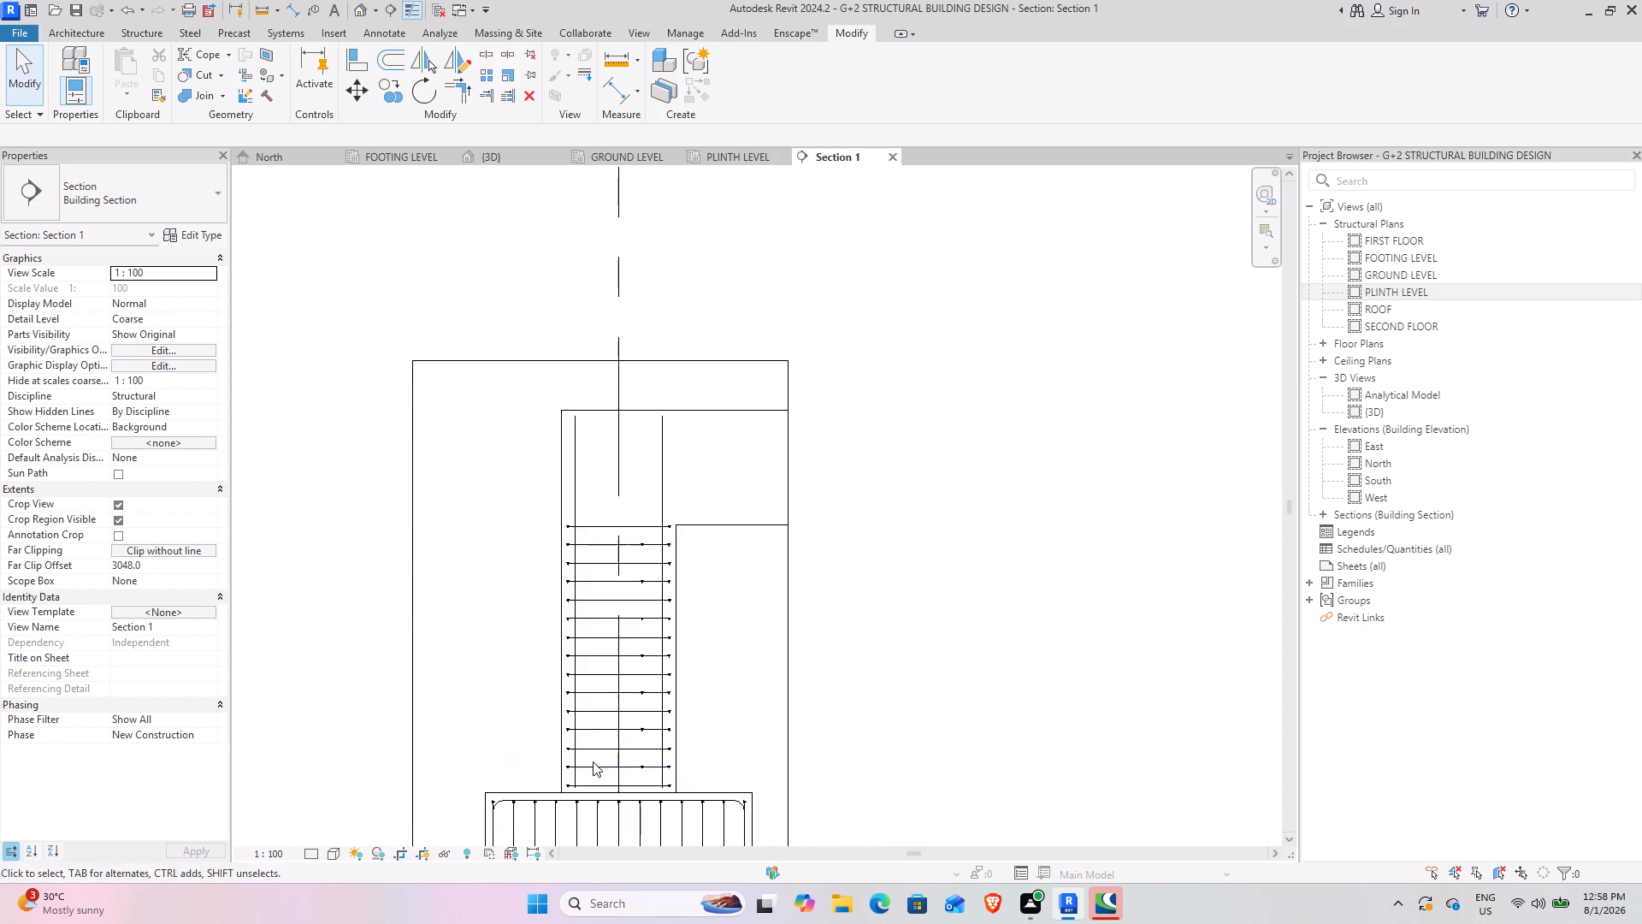
{"action": "middle_click_drag", "start_coordinate": [602, 700], "coordinate": [656, 626]}
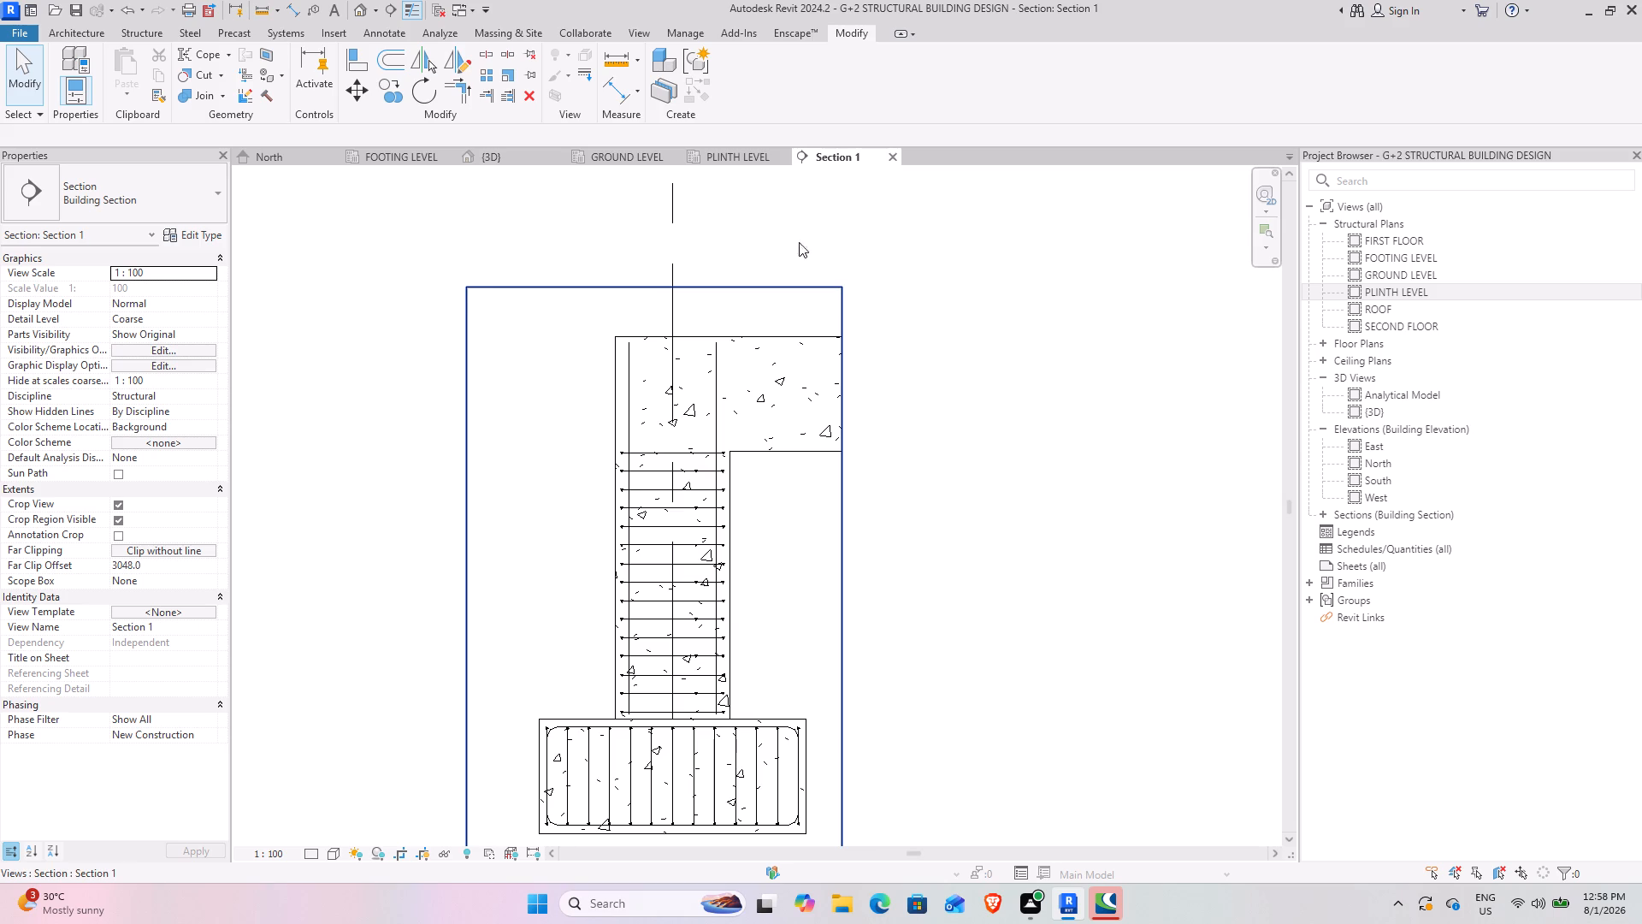
{"action": "key", "text": "Escape"}
{"action": "key", "text": "Escape"}
{"action": "key", "text": "Escape"}
{"action": "key", "text": "Escape"}
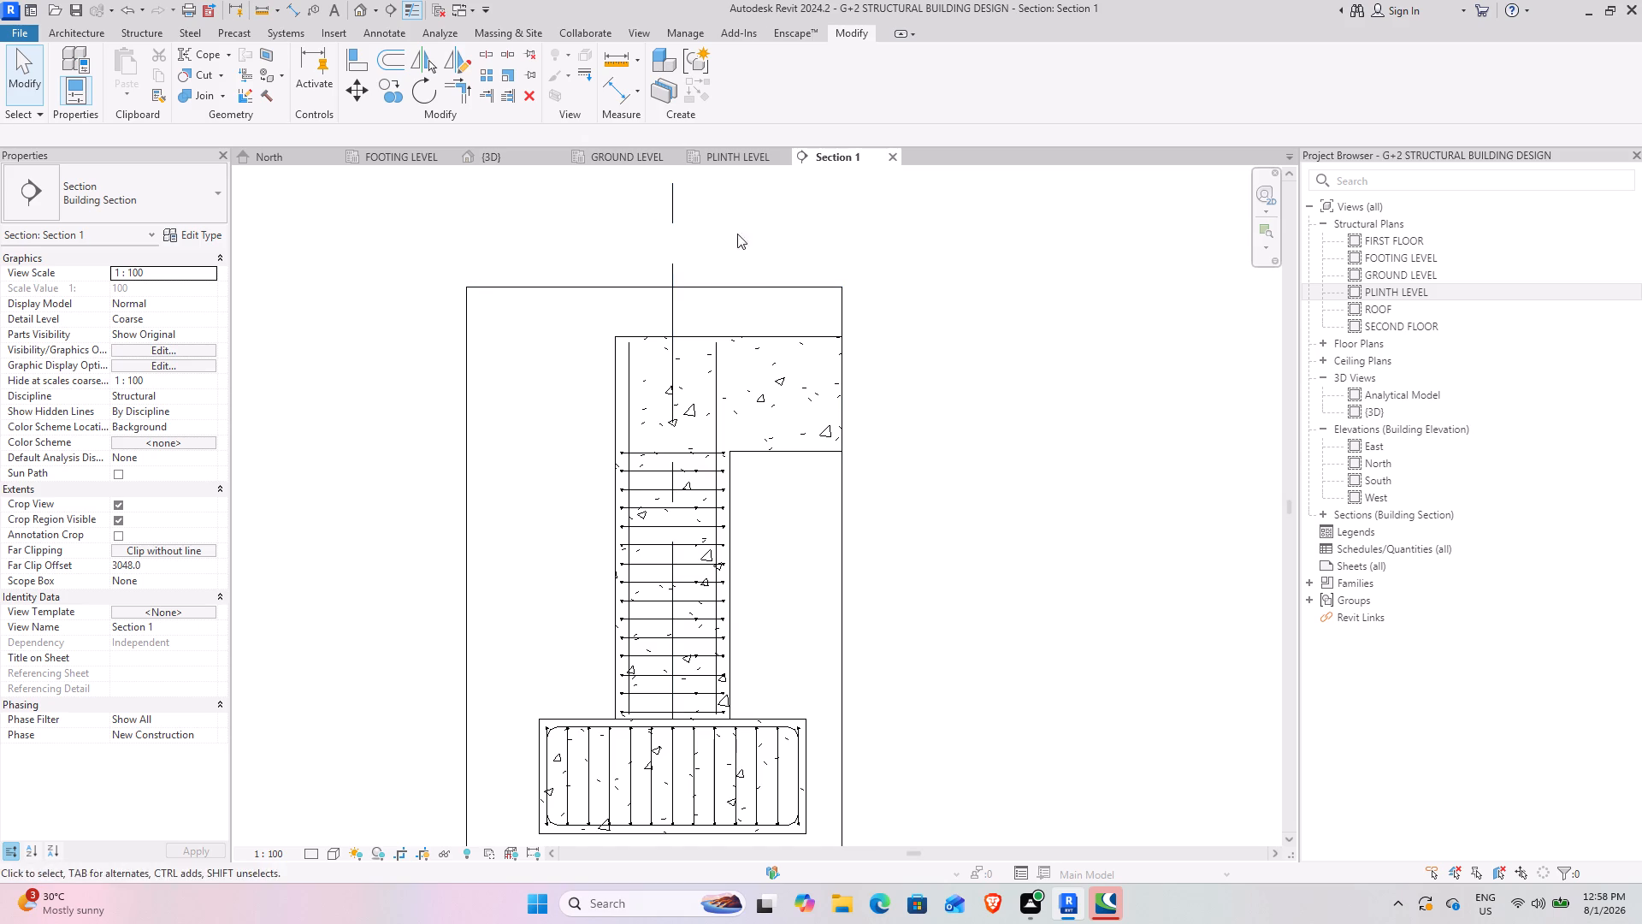
{"action": "scroll", "coordinate": [784, 551], "scroll_direction": "up", "scroll_amount": 3}
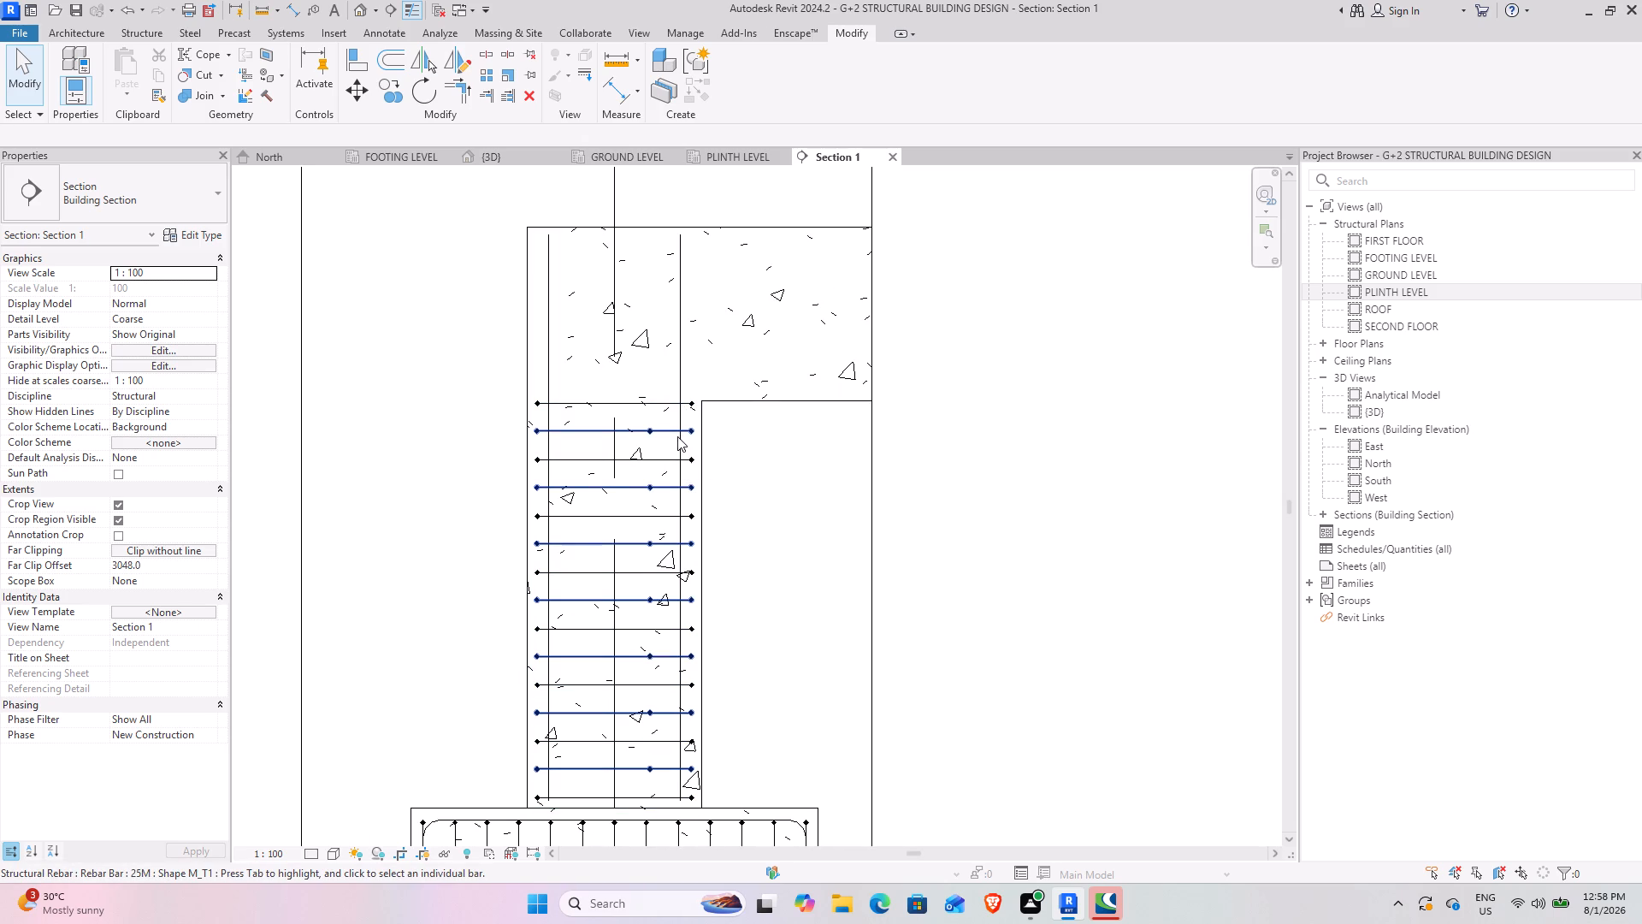
{"action": "left_click", "coordinate": [492, 156]}
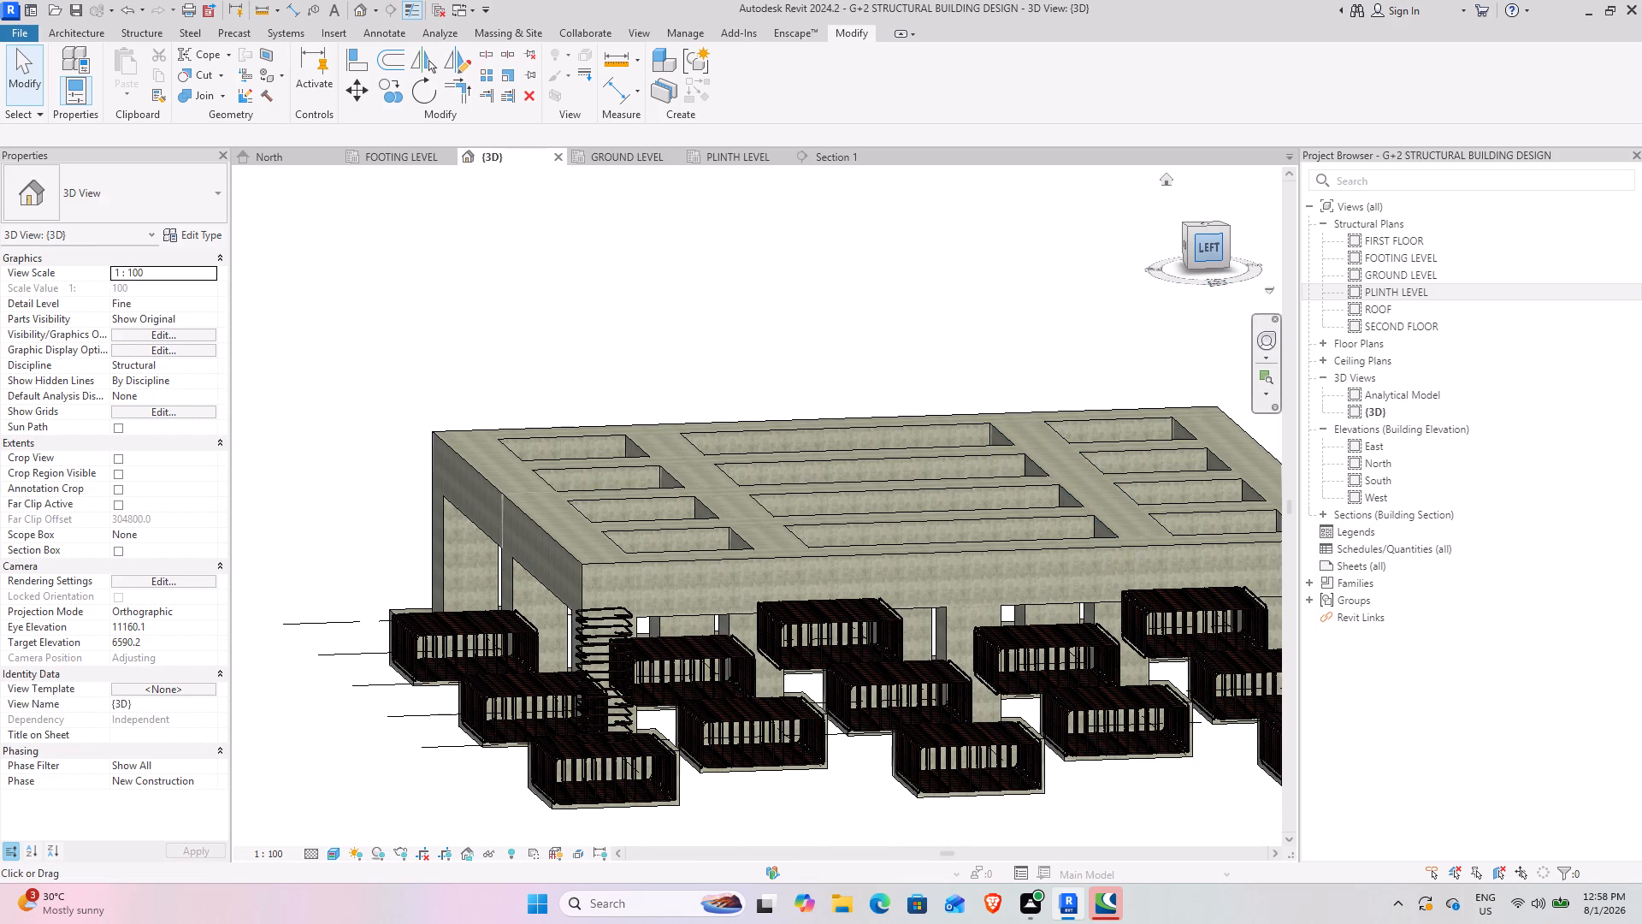
{"action": "left_click", "coordinate": [1203, 240]}
{"action": "scroll", "coordinate": [759, 613], "scroll_direction": "up", "scroll_amount": 3}
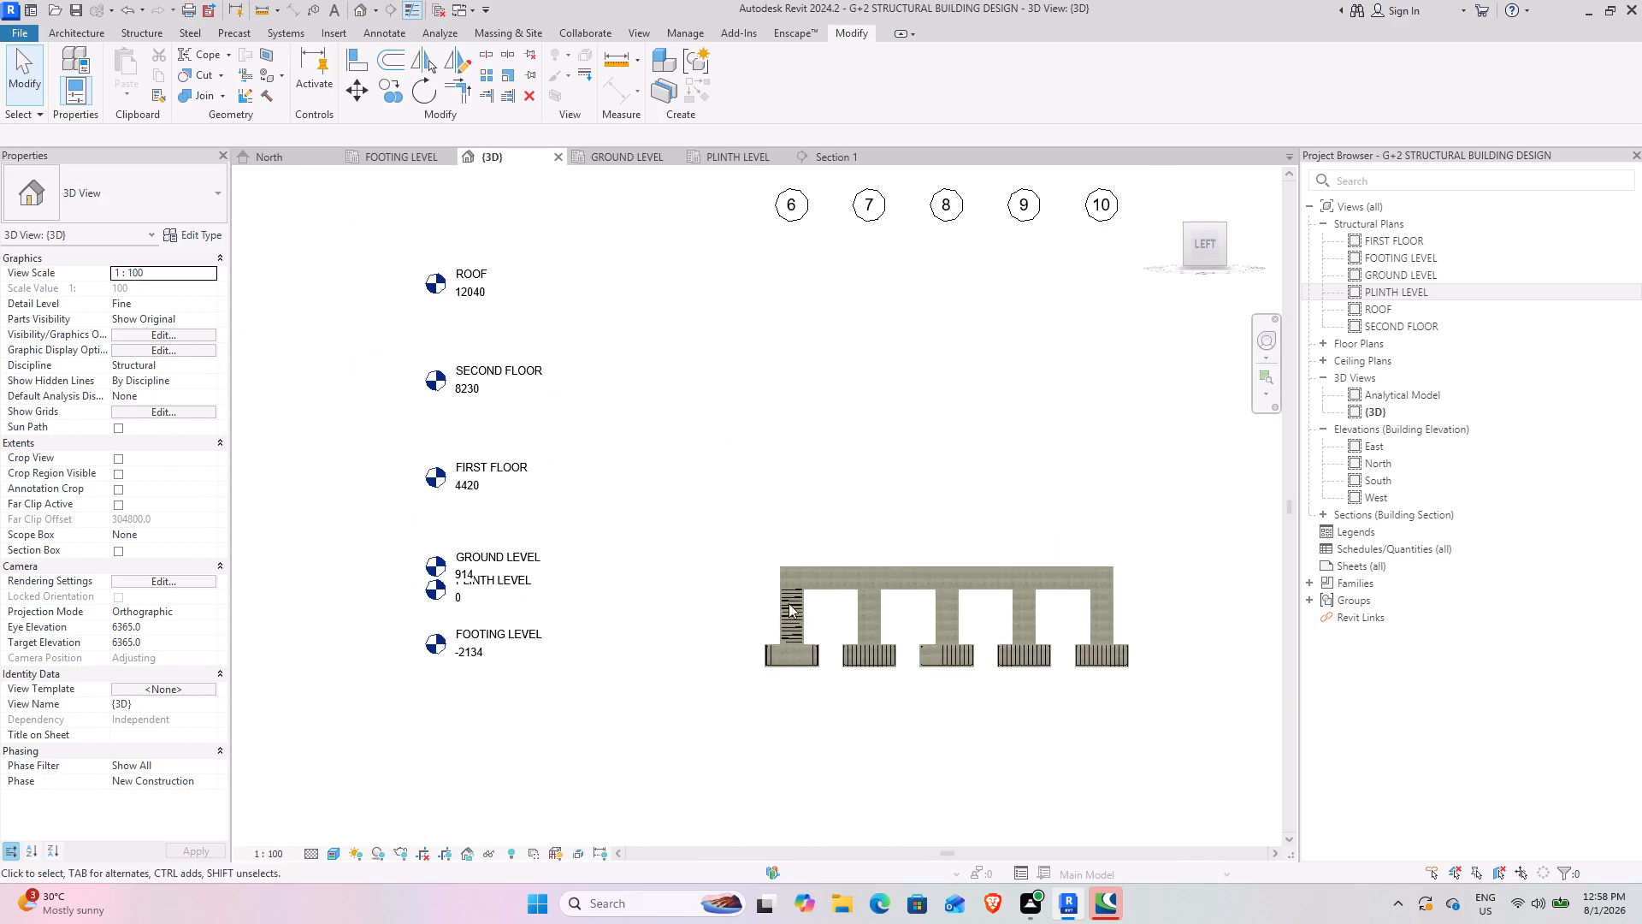
{"action": "scroll", "coordinate": [789, 603], "scroll_direction": "up", "scroll_amount": 17}
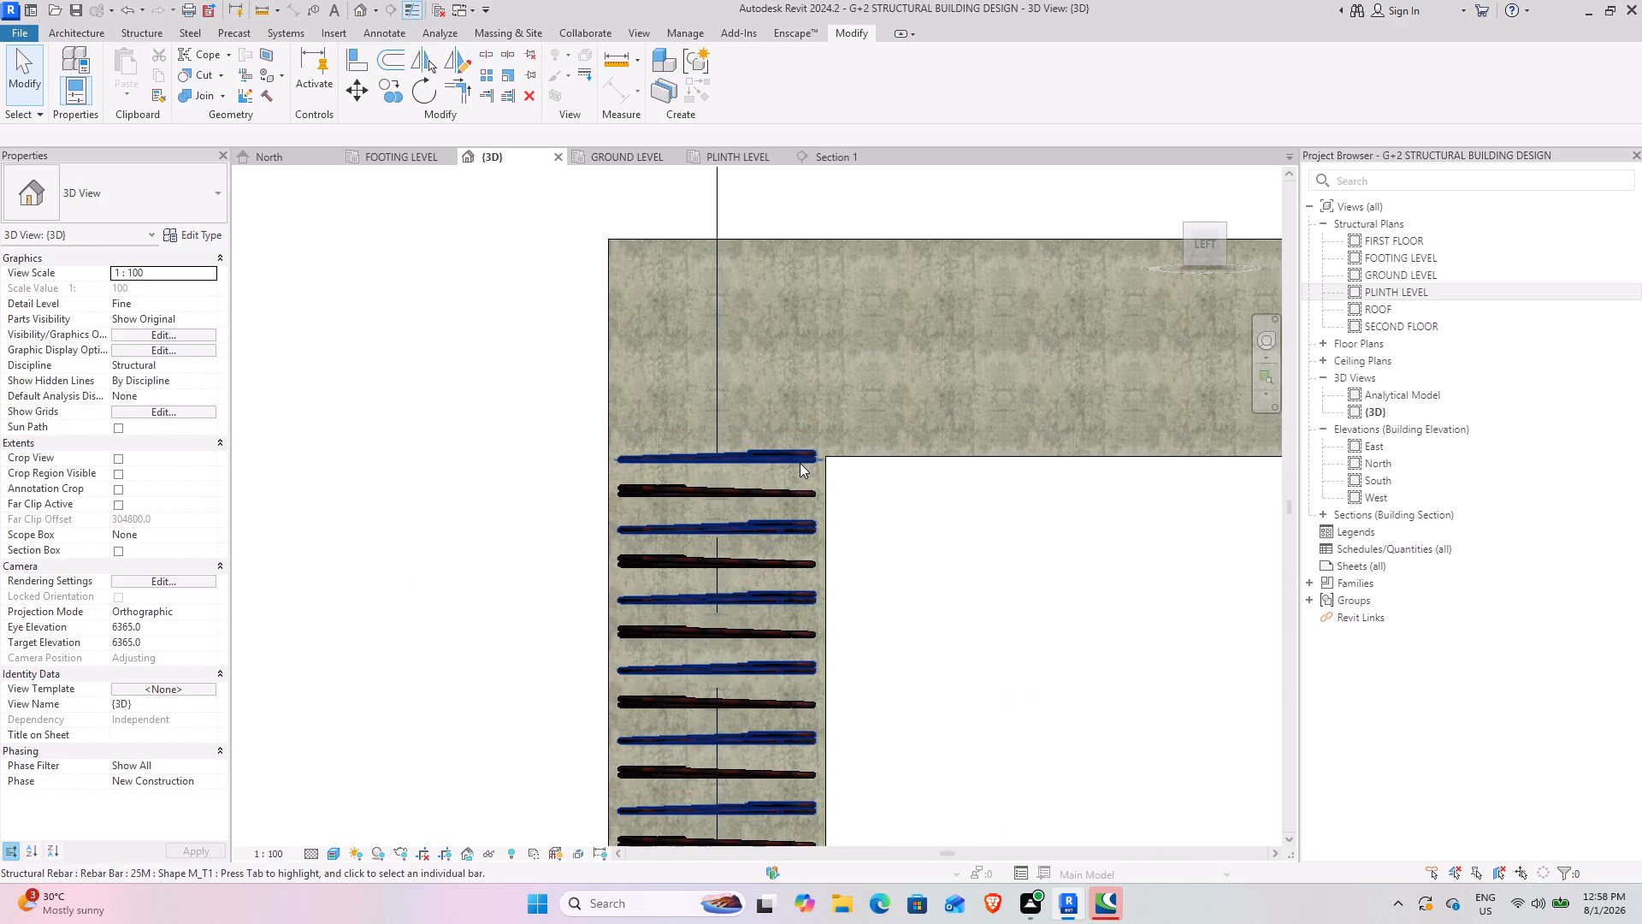
Adjust the top end of the eight-bar 25M M_T1 tie set so its top bar meets the plinth beam's underside in Section 1.
{"action": "left_click", "coordinate": [800, 463]}
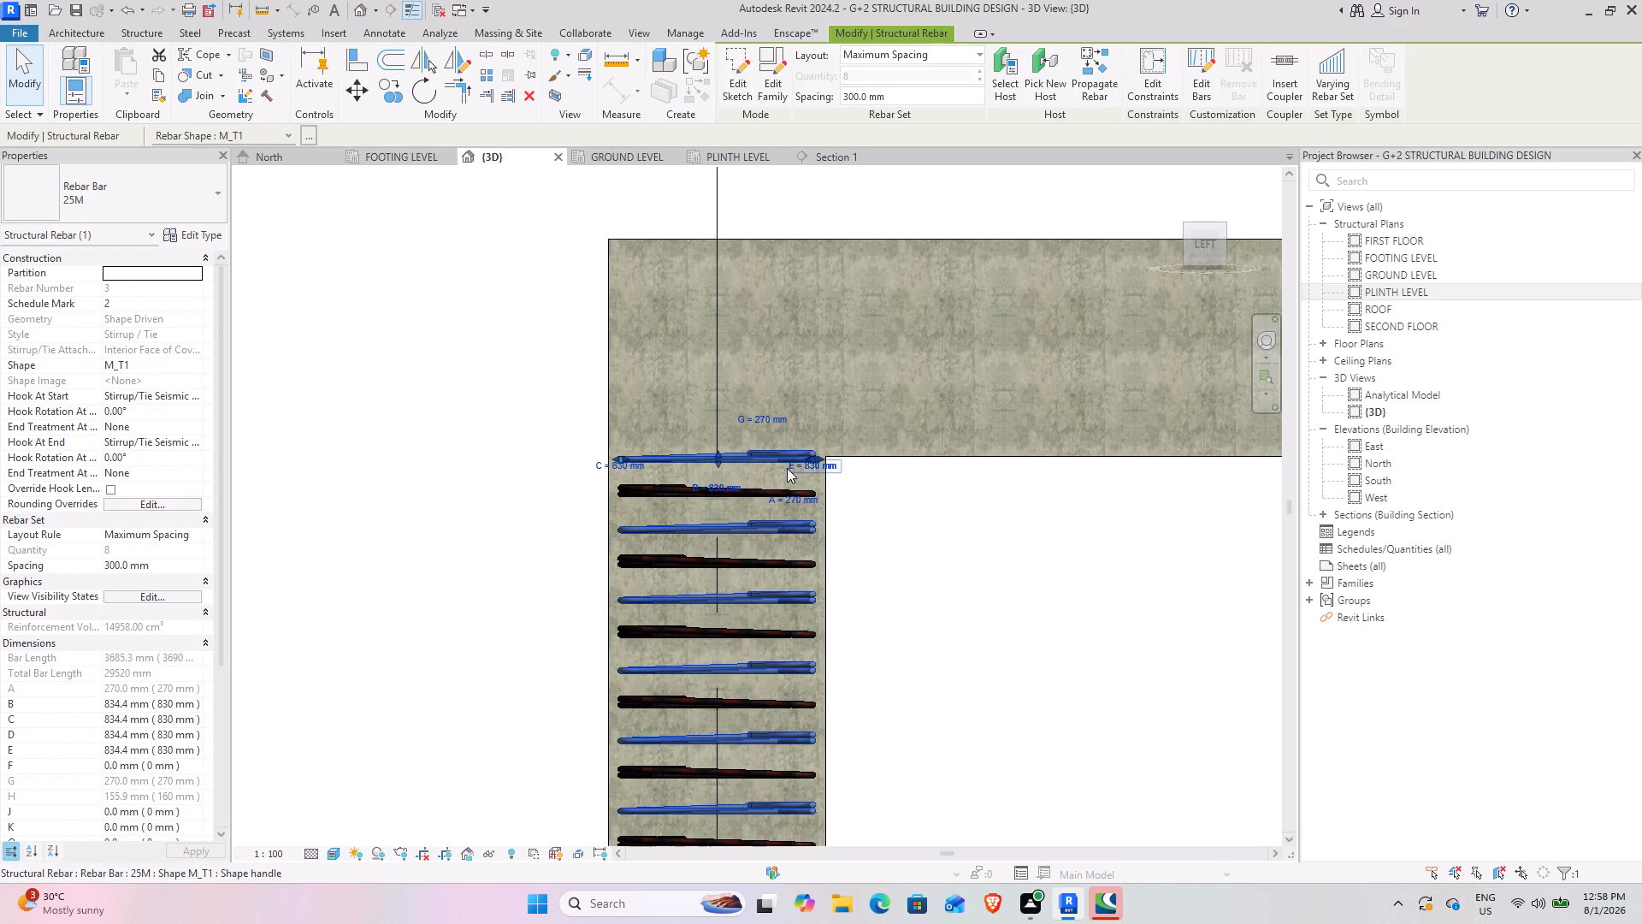
{"action": "left_click_drag", "start_coordinate": [717, 451], "coordinate": [718, 475]}
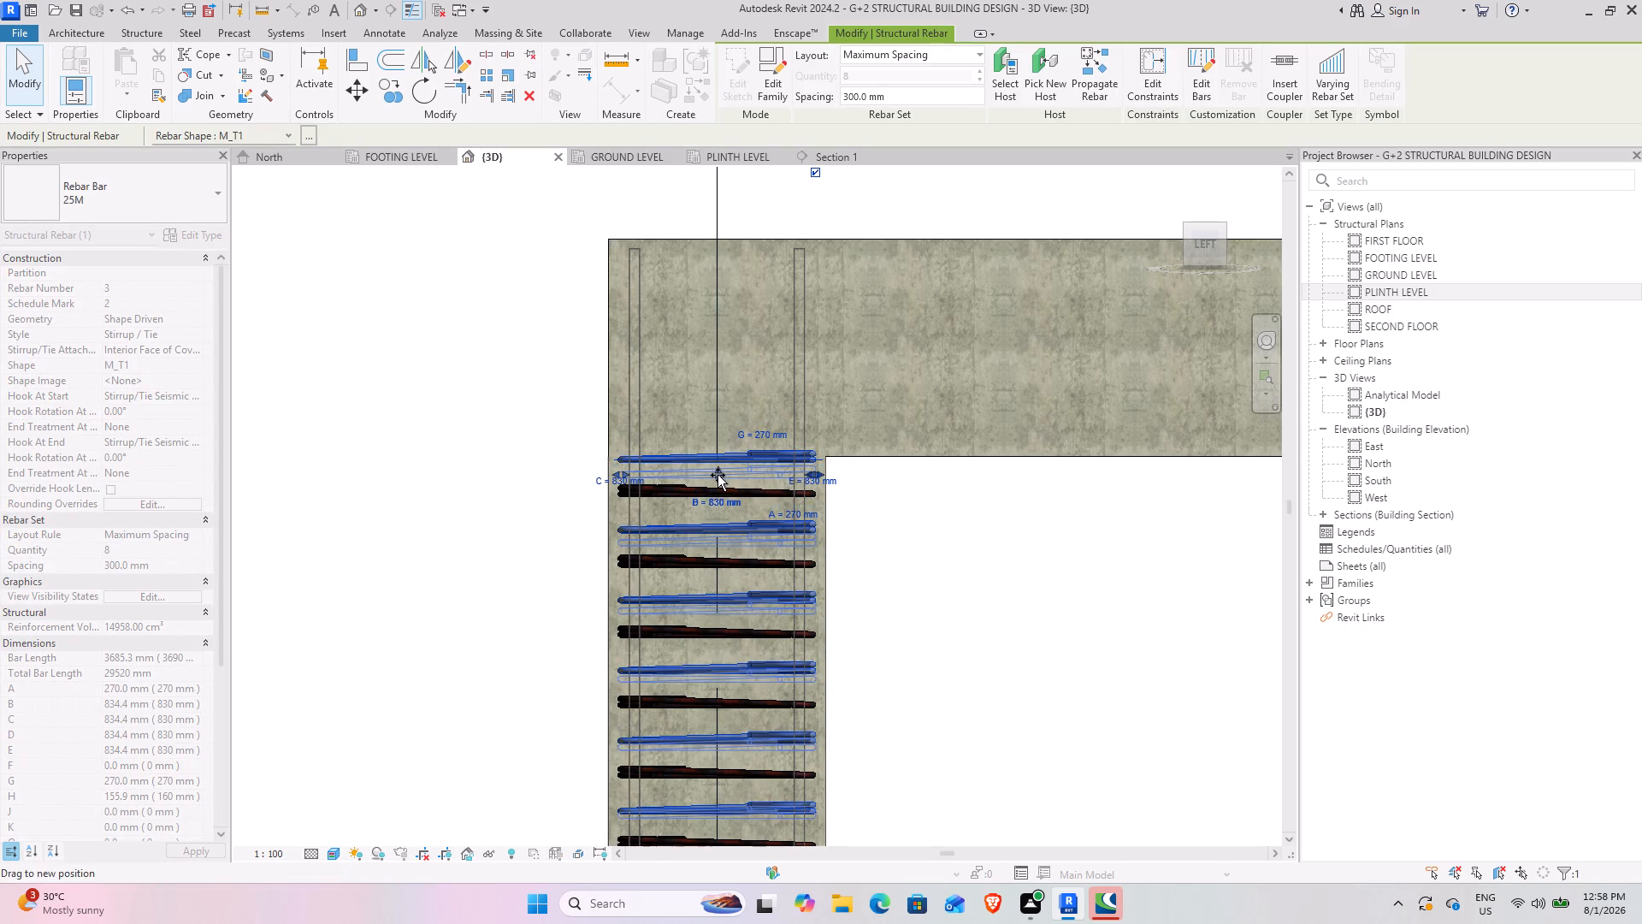
{"action": "left_click_drag", "start_coordinate": [718, 475], "coordinate": [718, 472]}
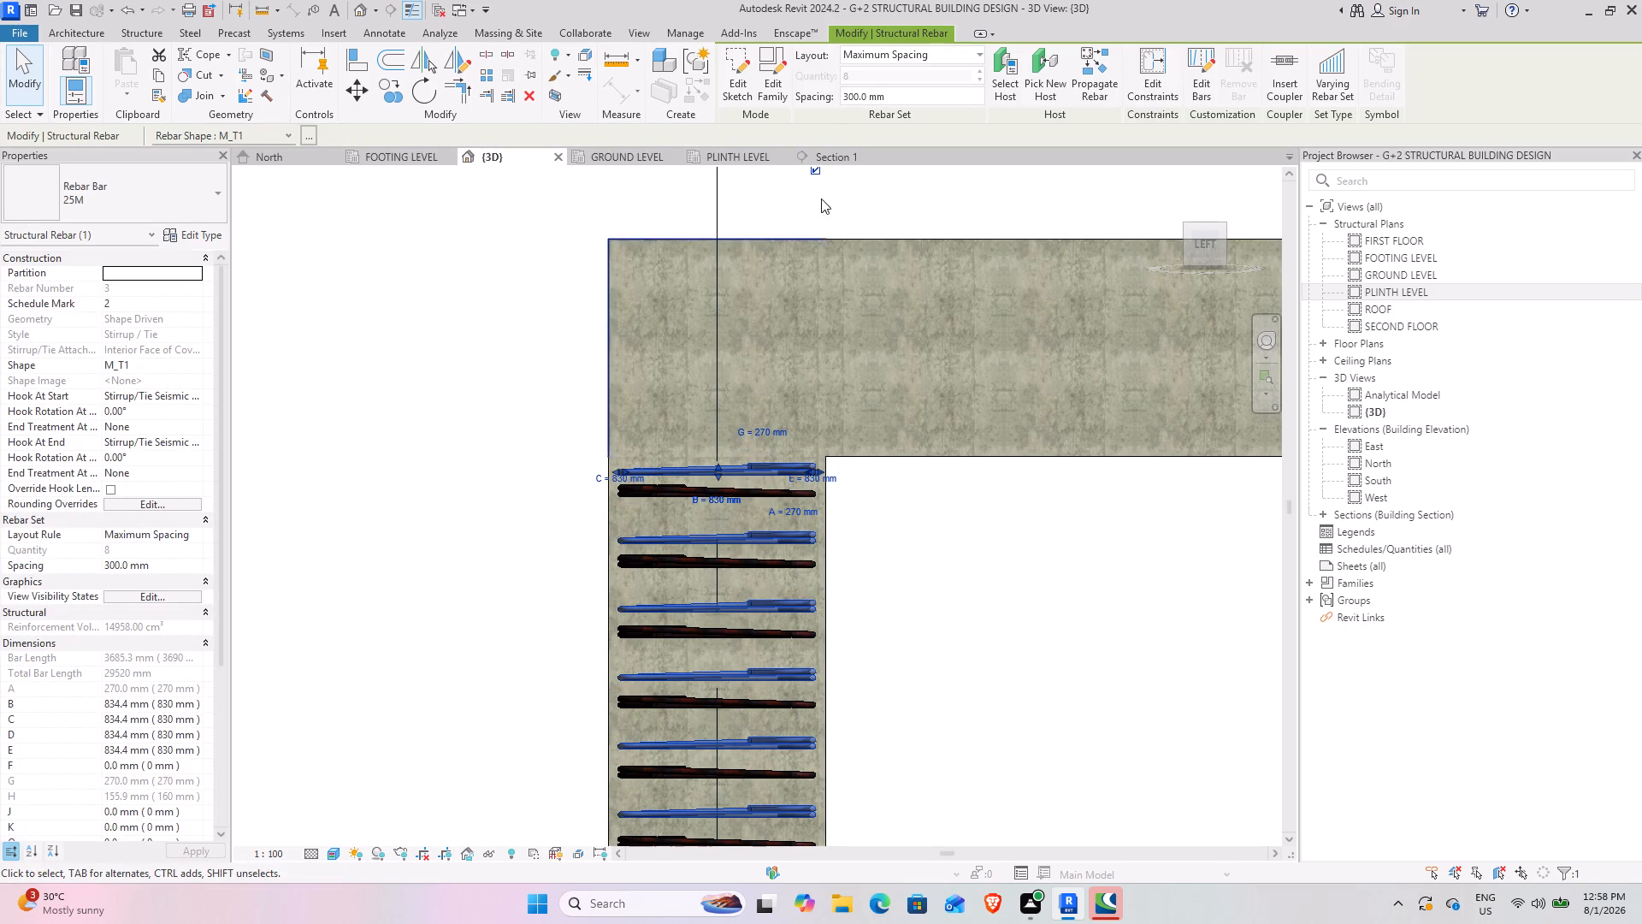
{"action": "left_click", "coordinate": [817, 163]}
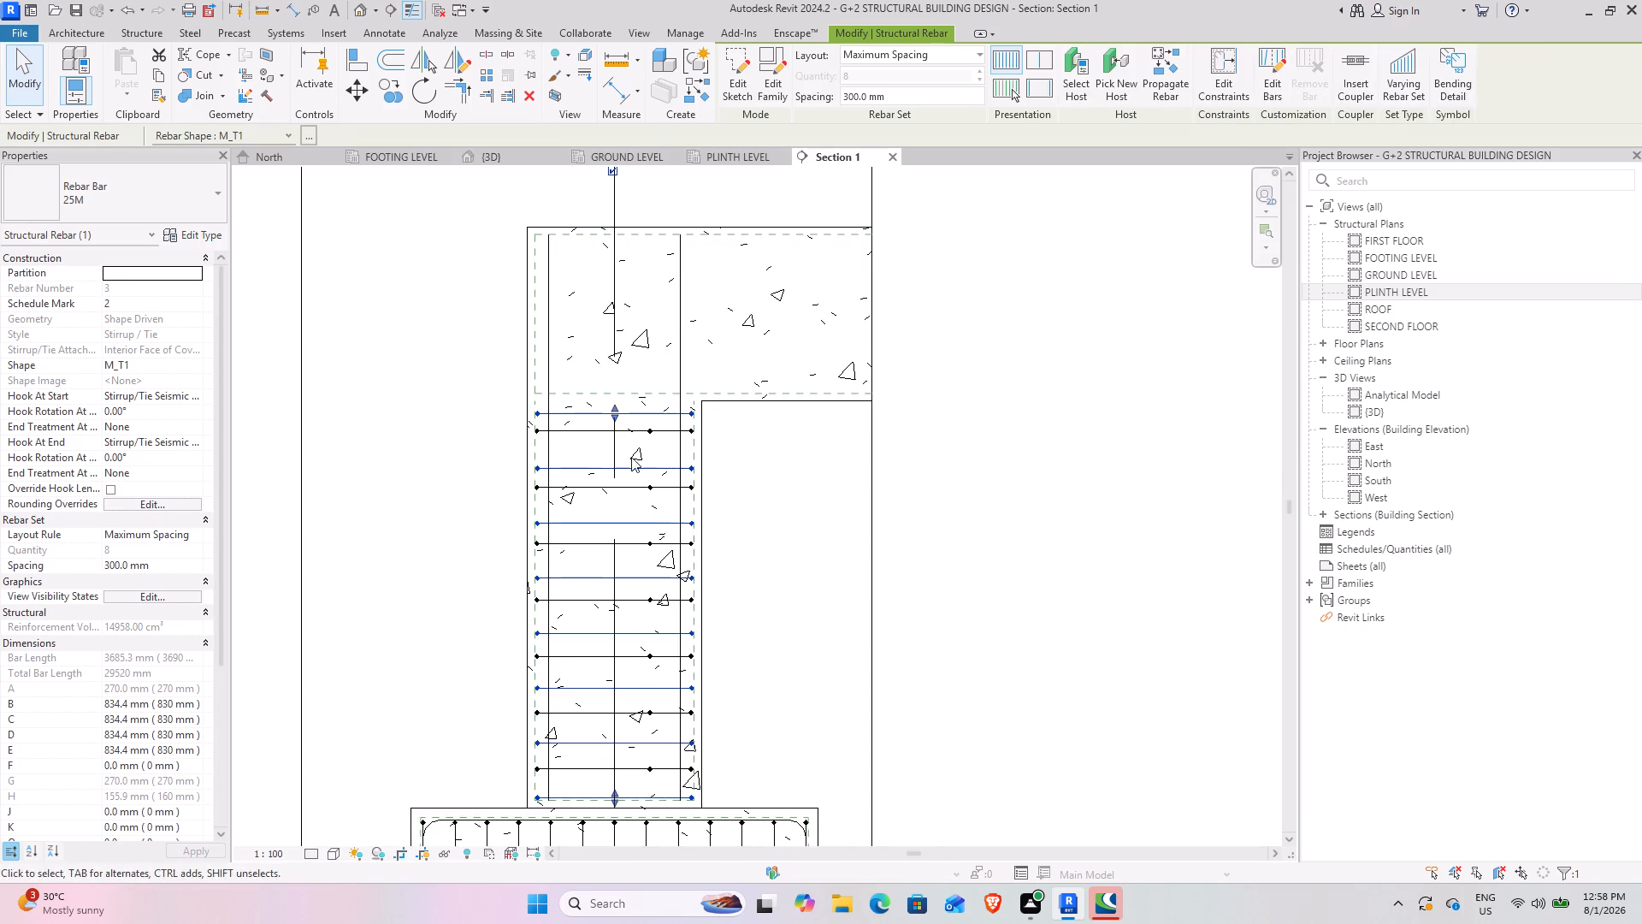
{"action": "scroll", "coordinate": [630, 392], "scroll_direction": "up", "scroll_amount": 6}
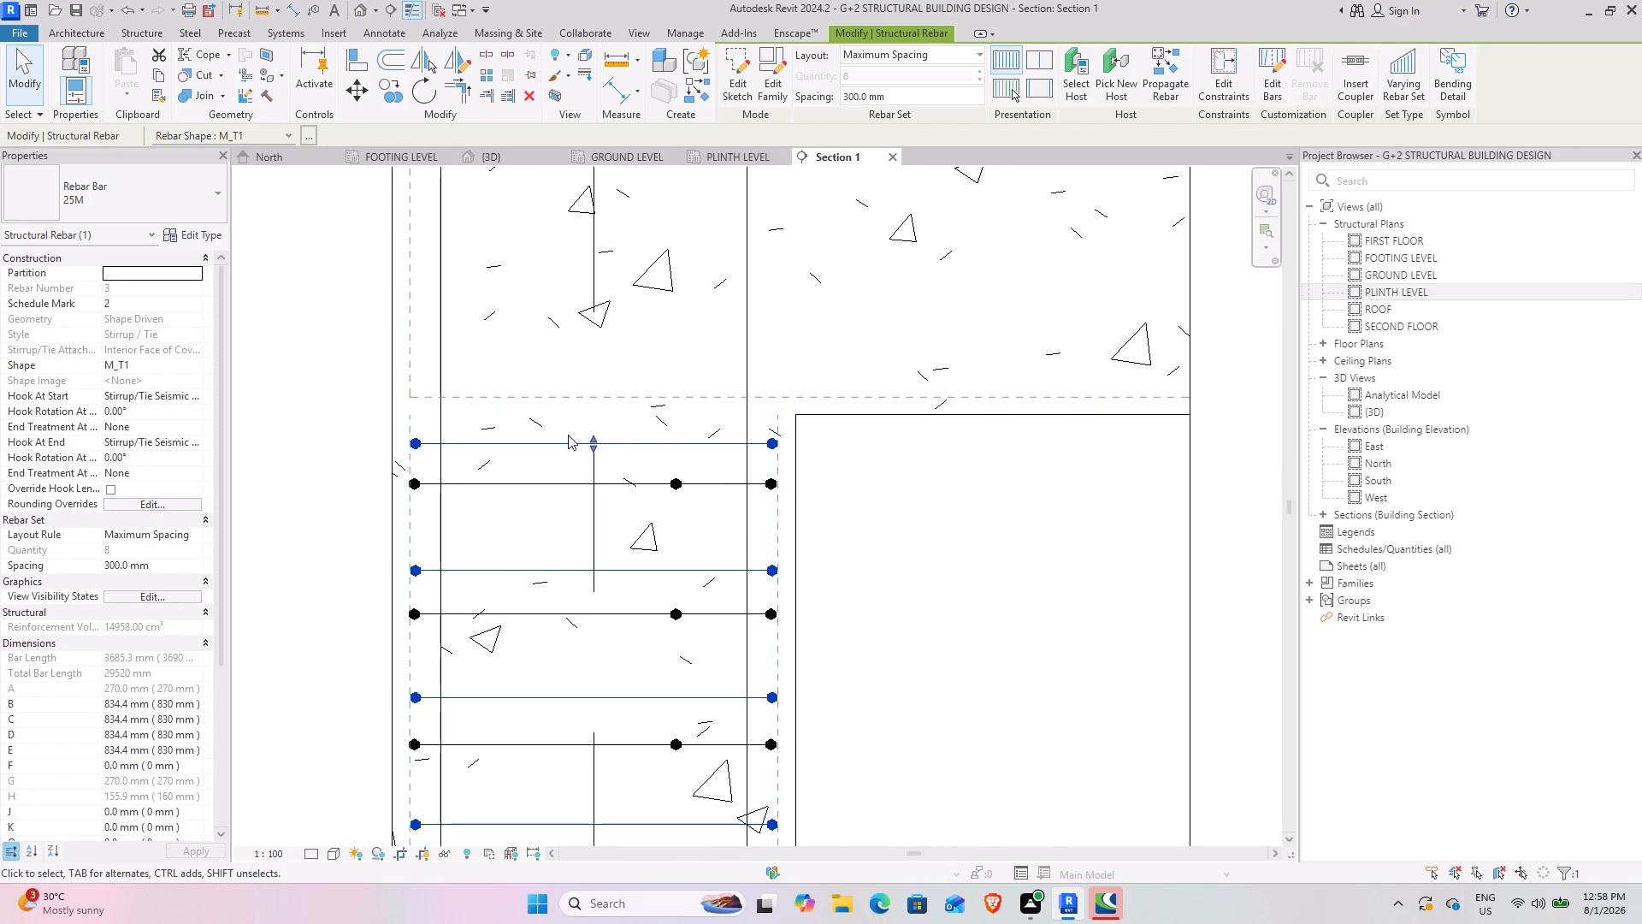
{"action": "left_click_drag", "start_coordinate": [594, 435], "coordinate": [594, 419]}
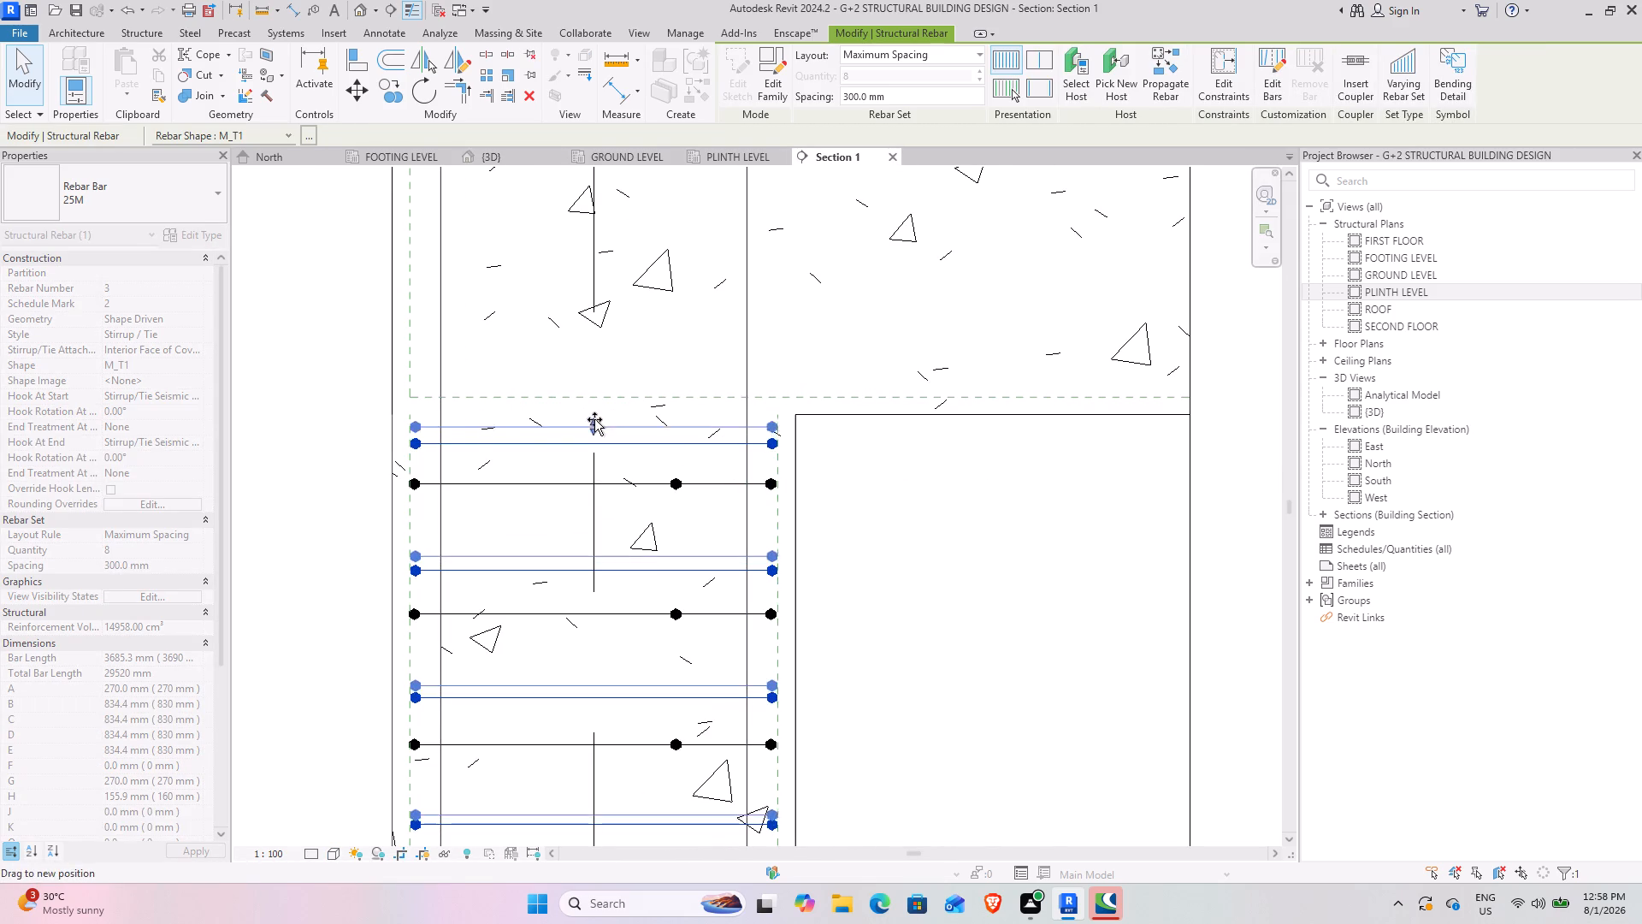
{"action": "left_click_drag", "start_coordinate": [594, 419], "coordinate": [602, 417]}
{"action": "scroll", "coordinate": [875, 588], "scroll_direction": "down", "scroll_amount": 2}
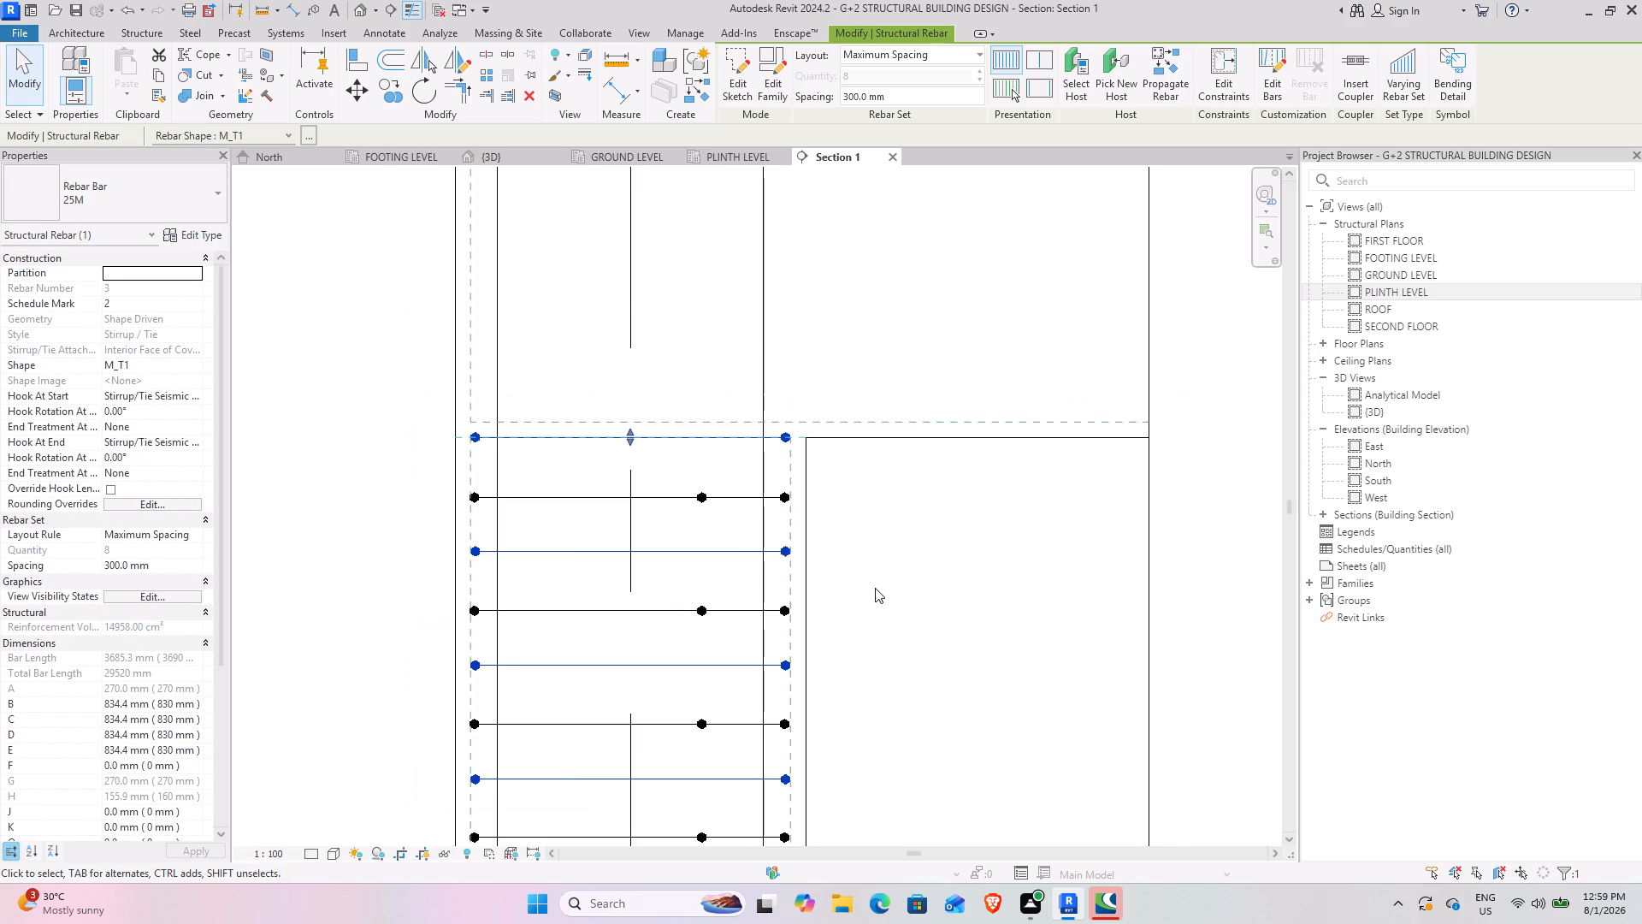
{"action": "scroll", "coordinate": [875, 586], "scroll_direction": "down", "scroll_amount": 3}
{"action": "middle_click_drag", "start_coordinate": [853, 624], "coordinate": [791, 440]}
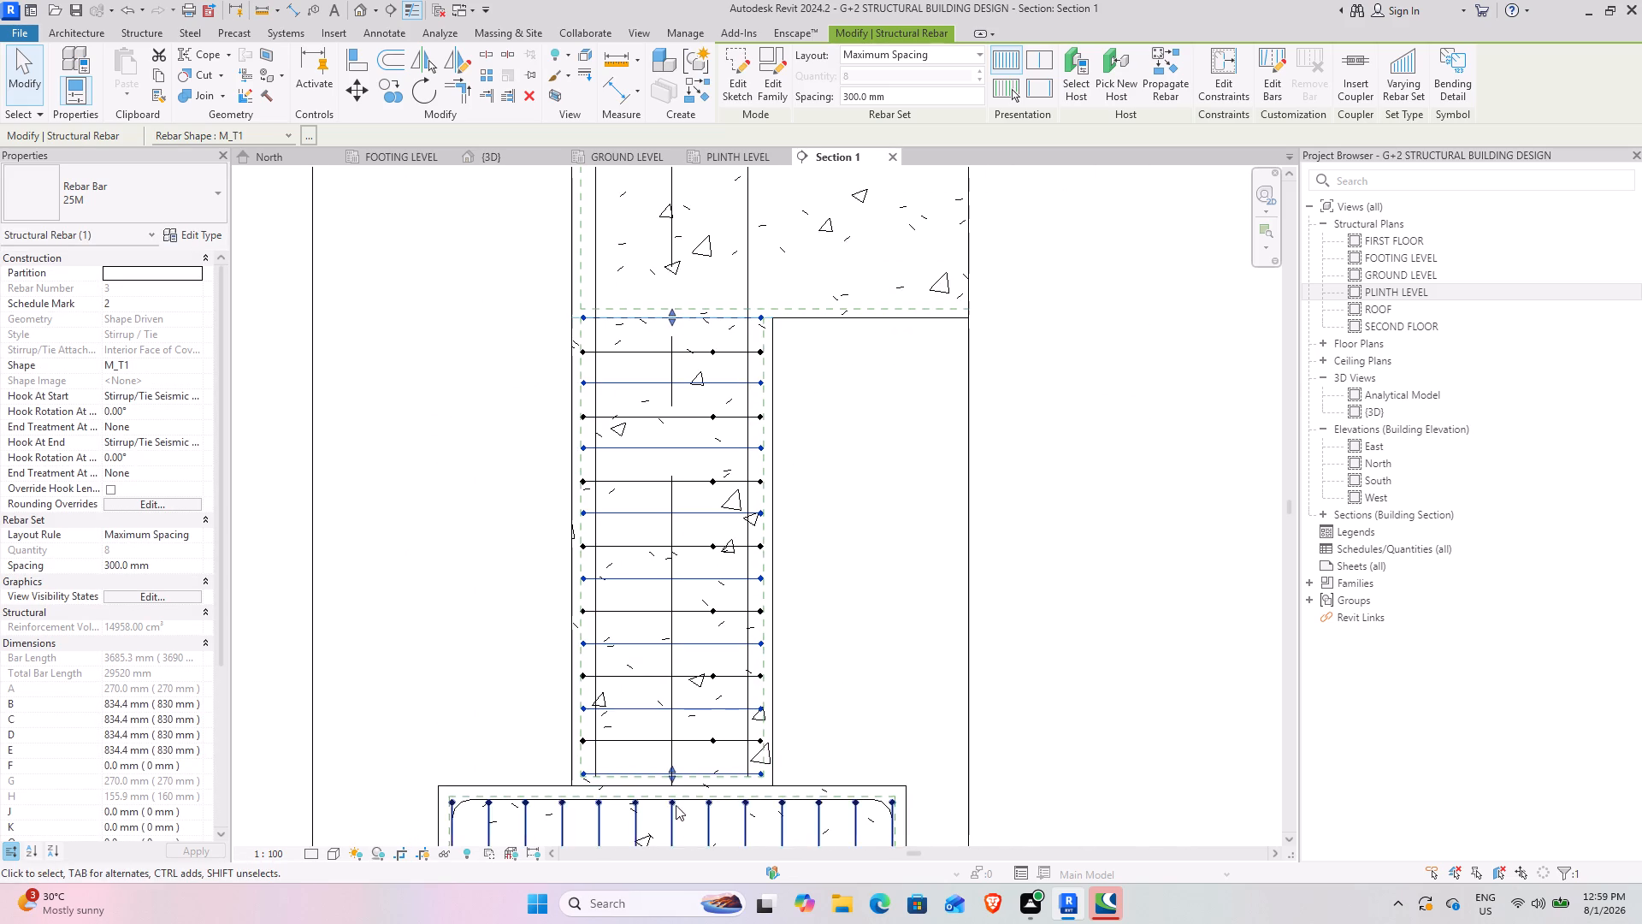
{"action": "scroll", "coordinate": [680, 779], "scroll_direction": "up", "scroll_amount": 4}
{"action": "scroll", "coordinate": [945, 672], "scroll_direction": "down", "scroll_amount": 3}
{"action": "middle_click_drag", "start_coordinate": [1030, 548], "coordinate": [964, 687]}
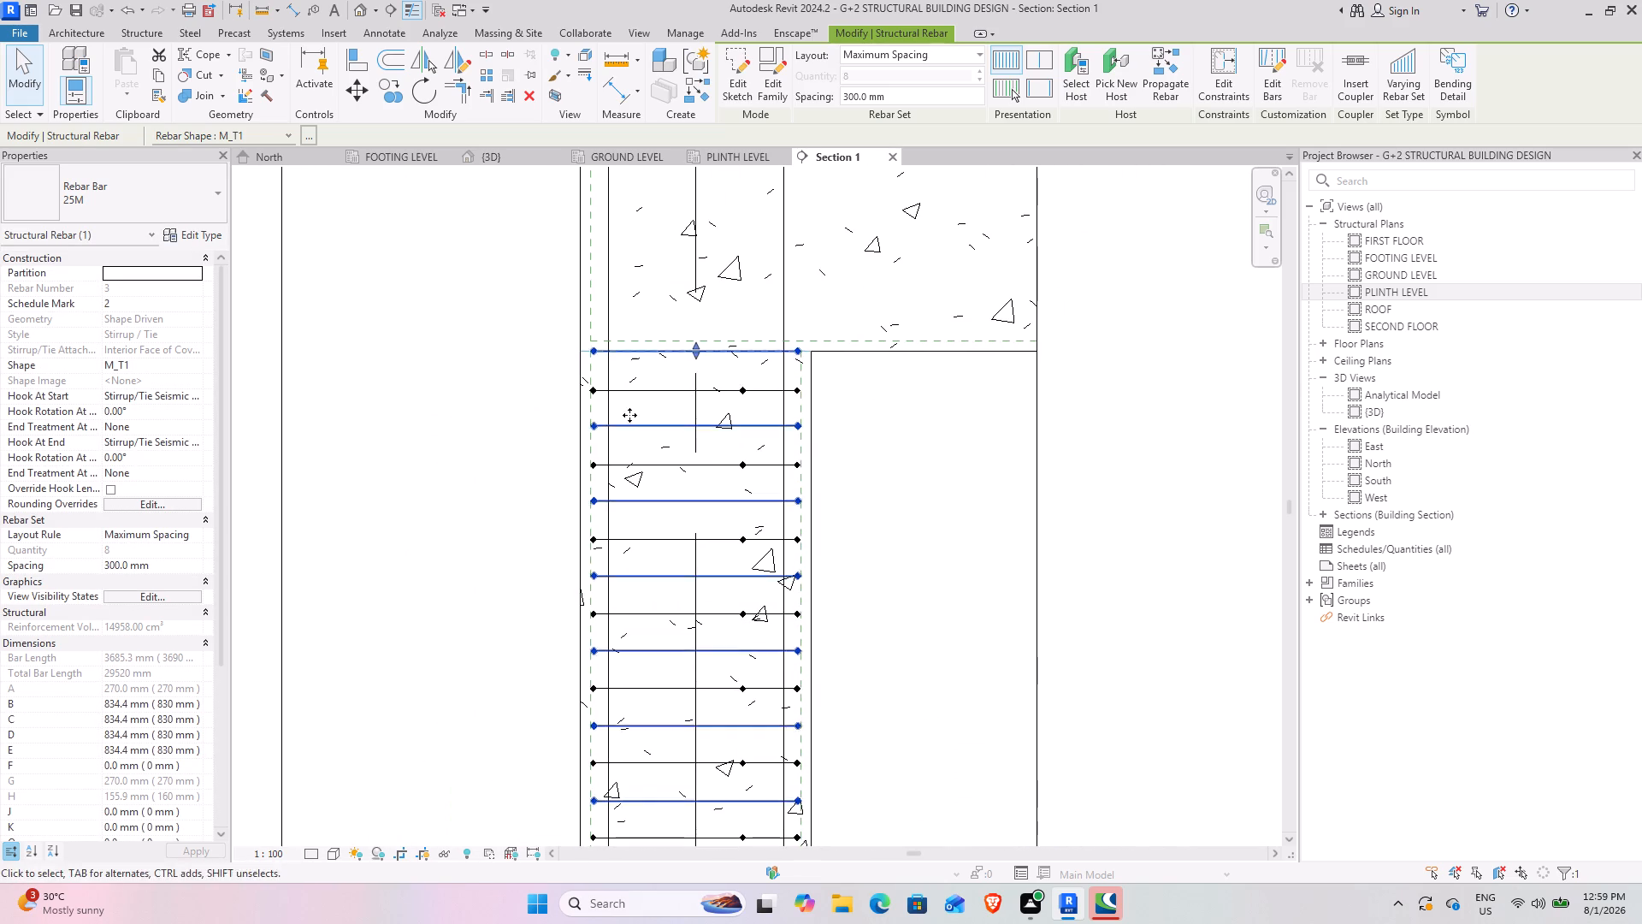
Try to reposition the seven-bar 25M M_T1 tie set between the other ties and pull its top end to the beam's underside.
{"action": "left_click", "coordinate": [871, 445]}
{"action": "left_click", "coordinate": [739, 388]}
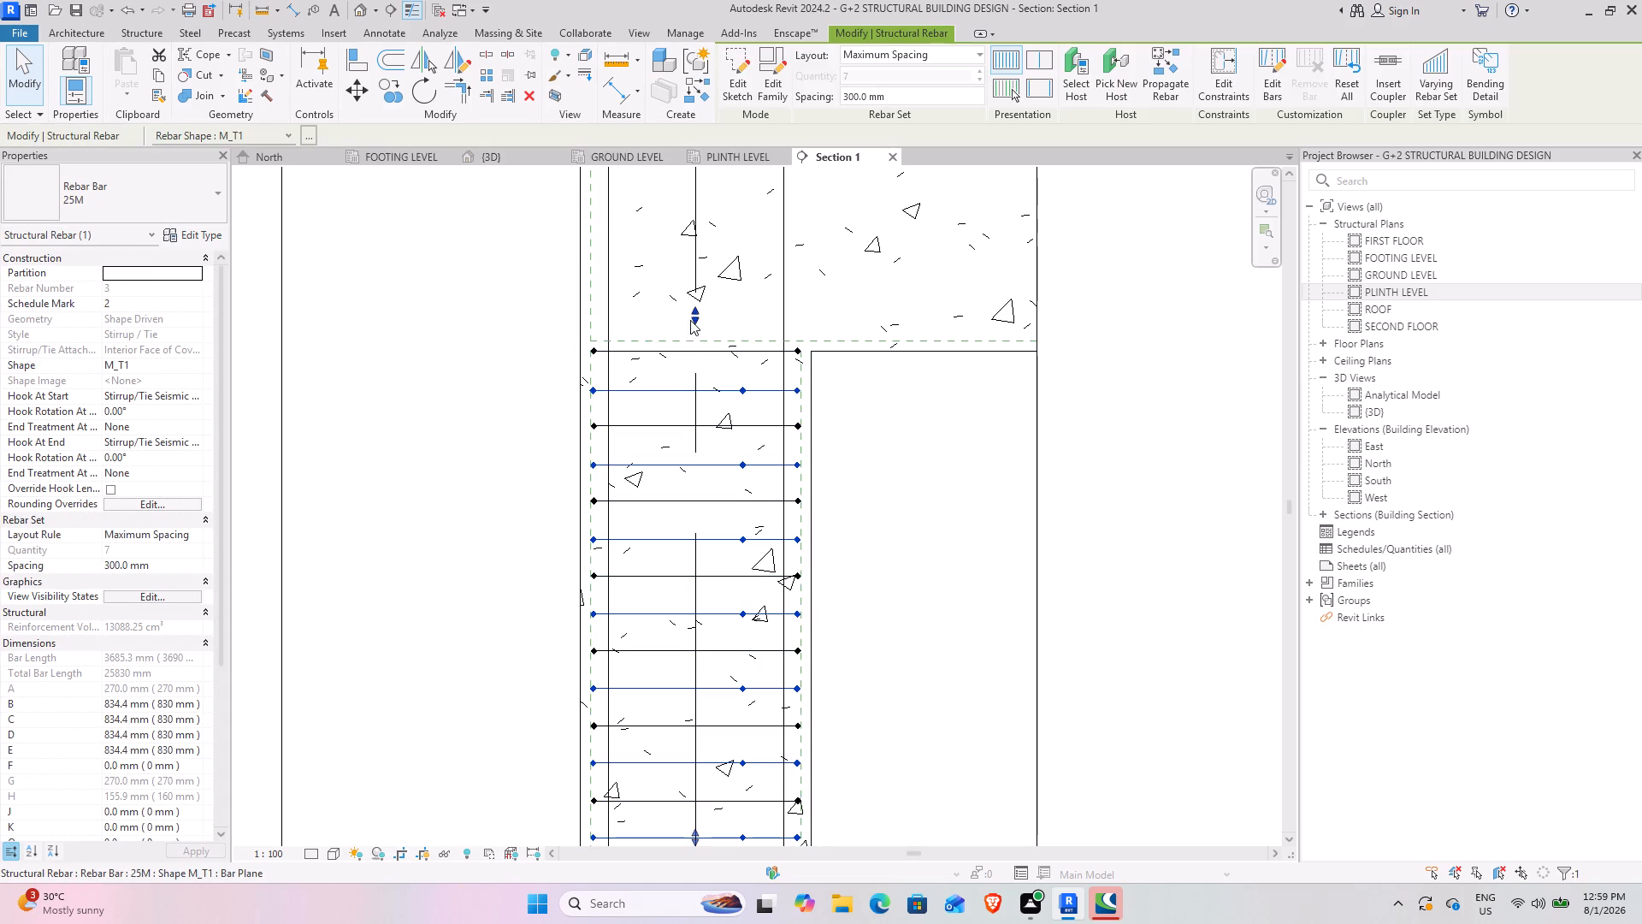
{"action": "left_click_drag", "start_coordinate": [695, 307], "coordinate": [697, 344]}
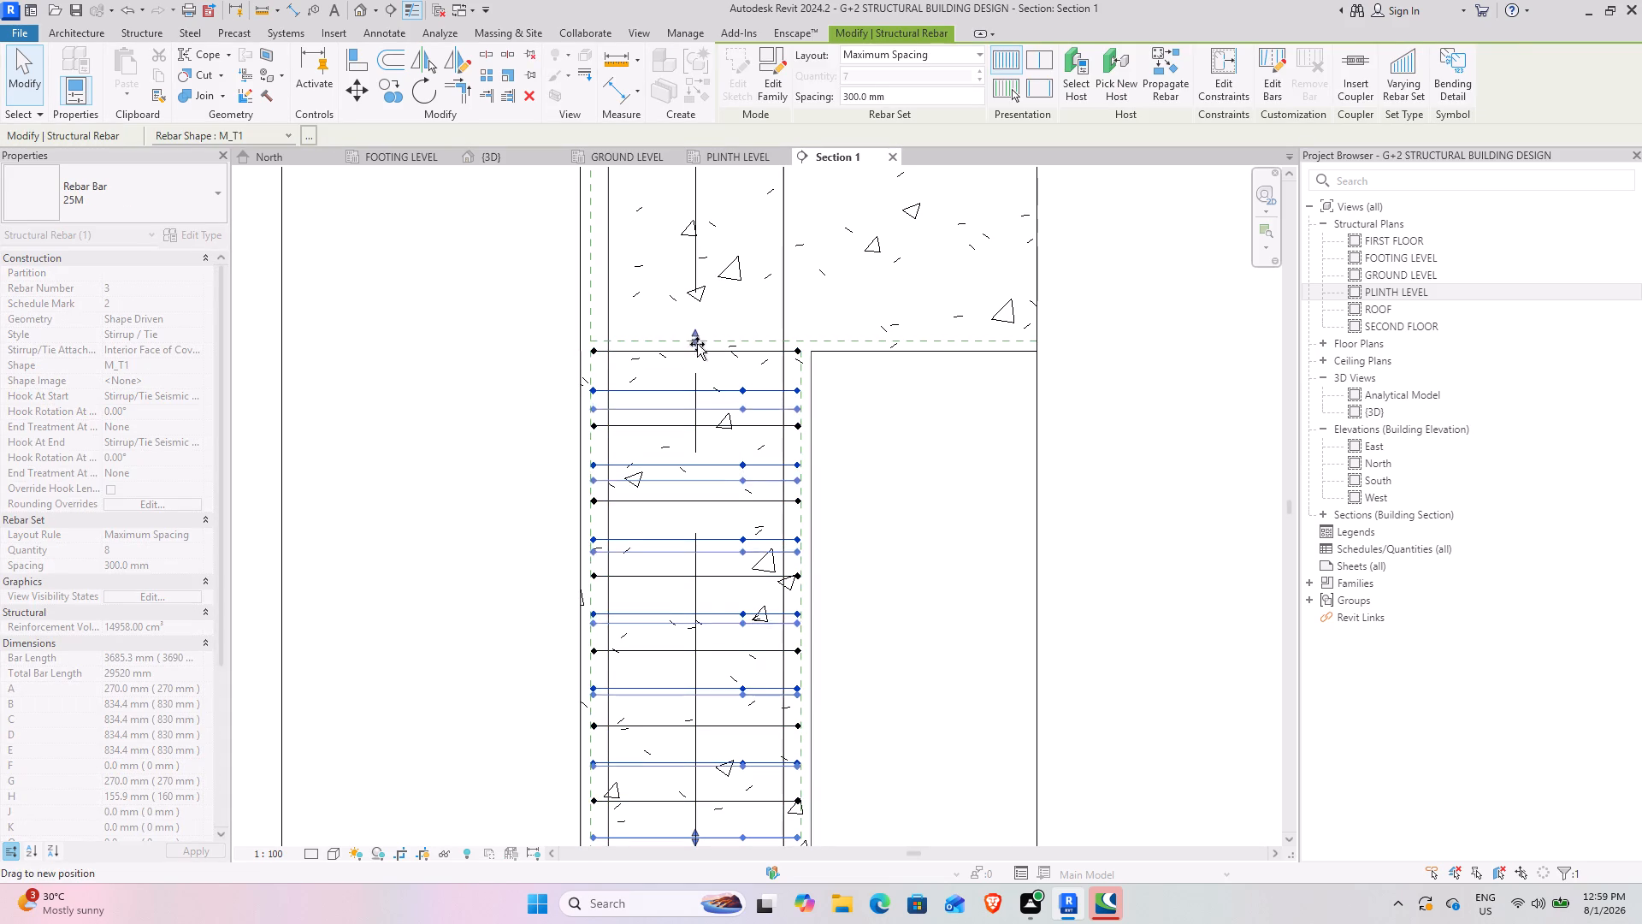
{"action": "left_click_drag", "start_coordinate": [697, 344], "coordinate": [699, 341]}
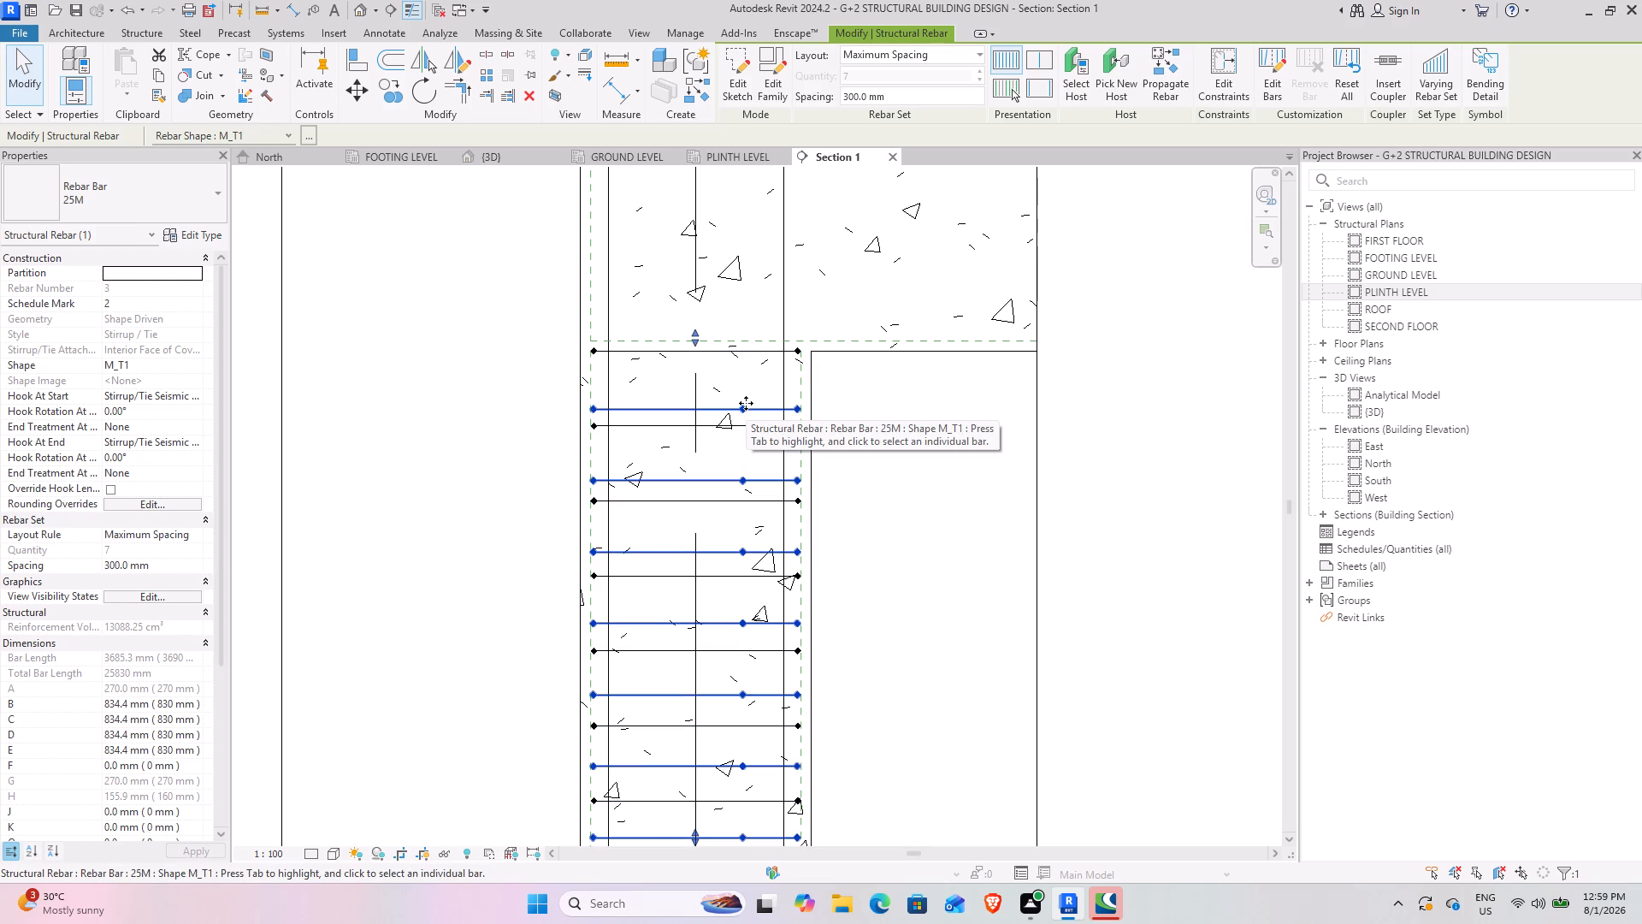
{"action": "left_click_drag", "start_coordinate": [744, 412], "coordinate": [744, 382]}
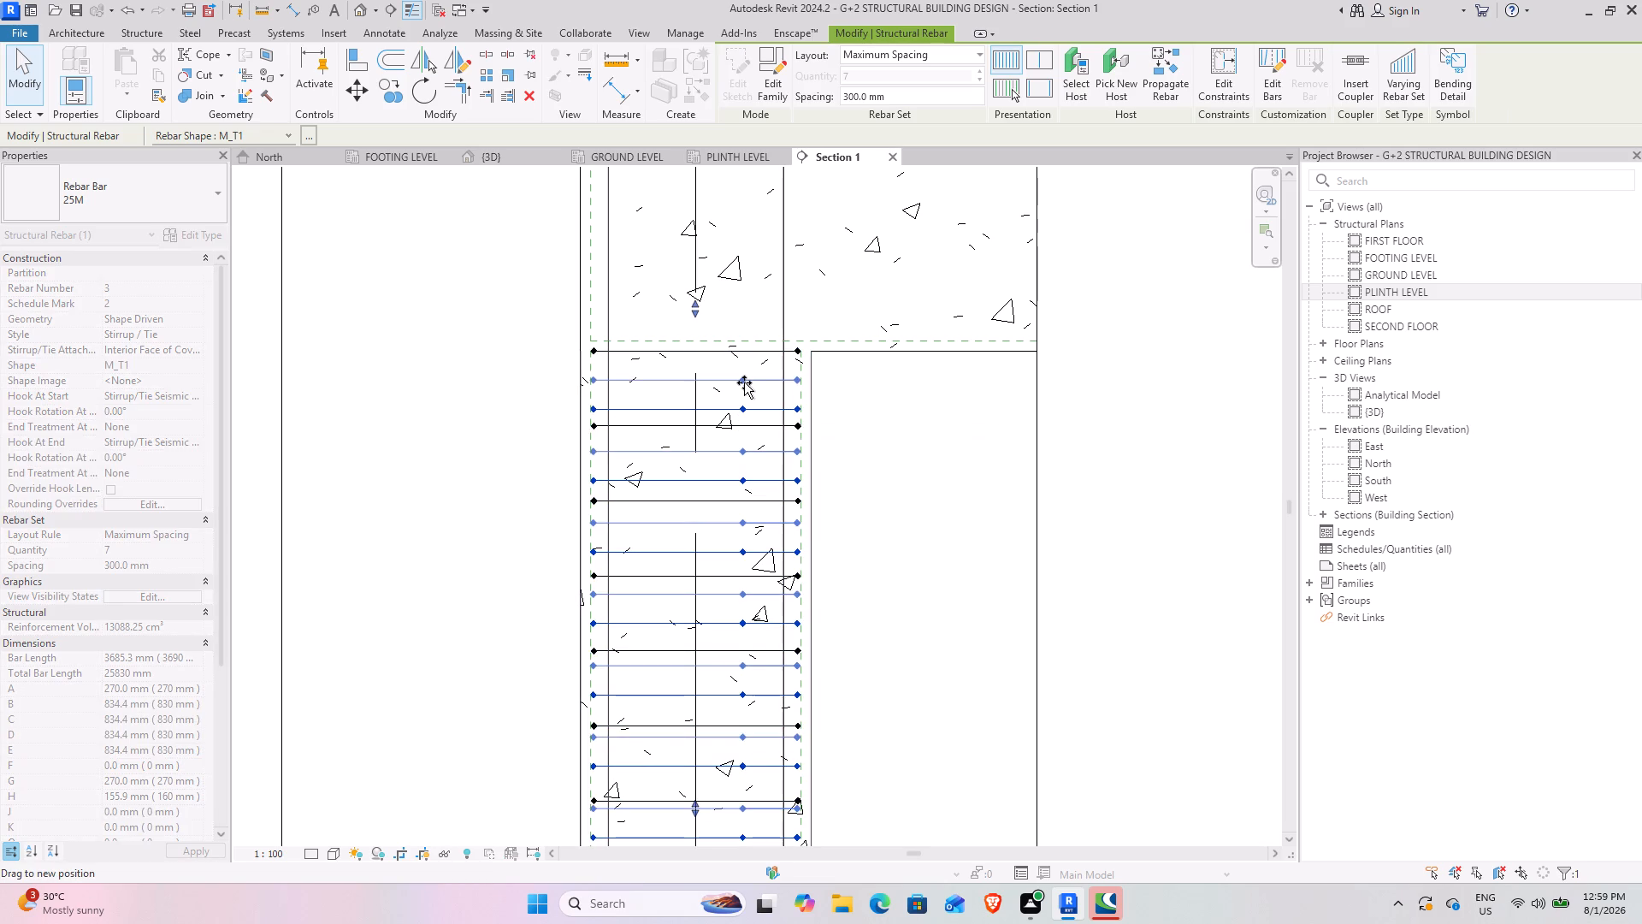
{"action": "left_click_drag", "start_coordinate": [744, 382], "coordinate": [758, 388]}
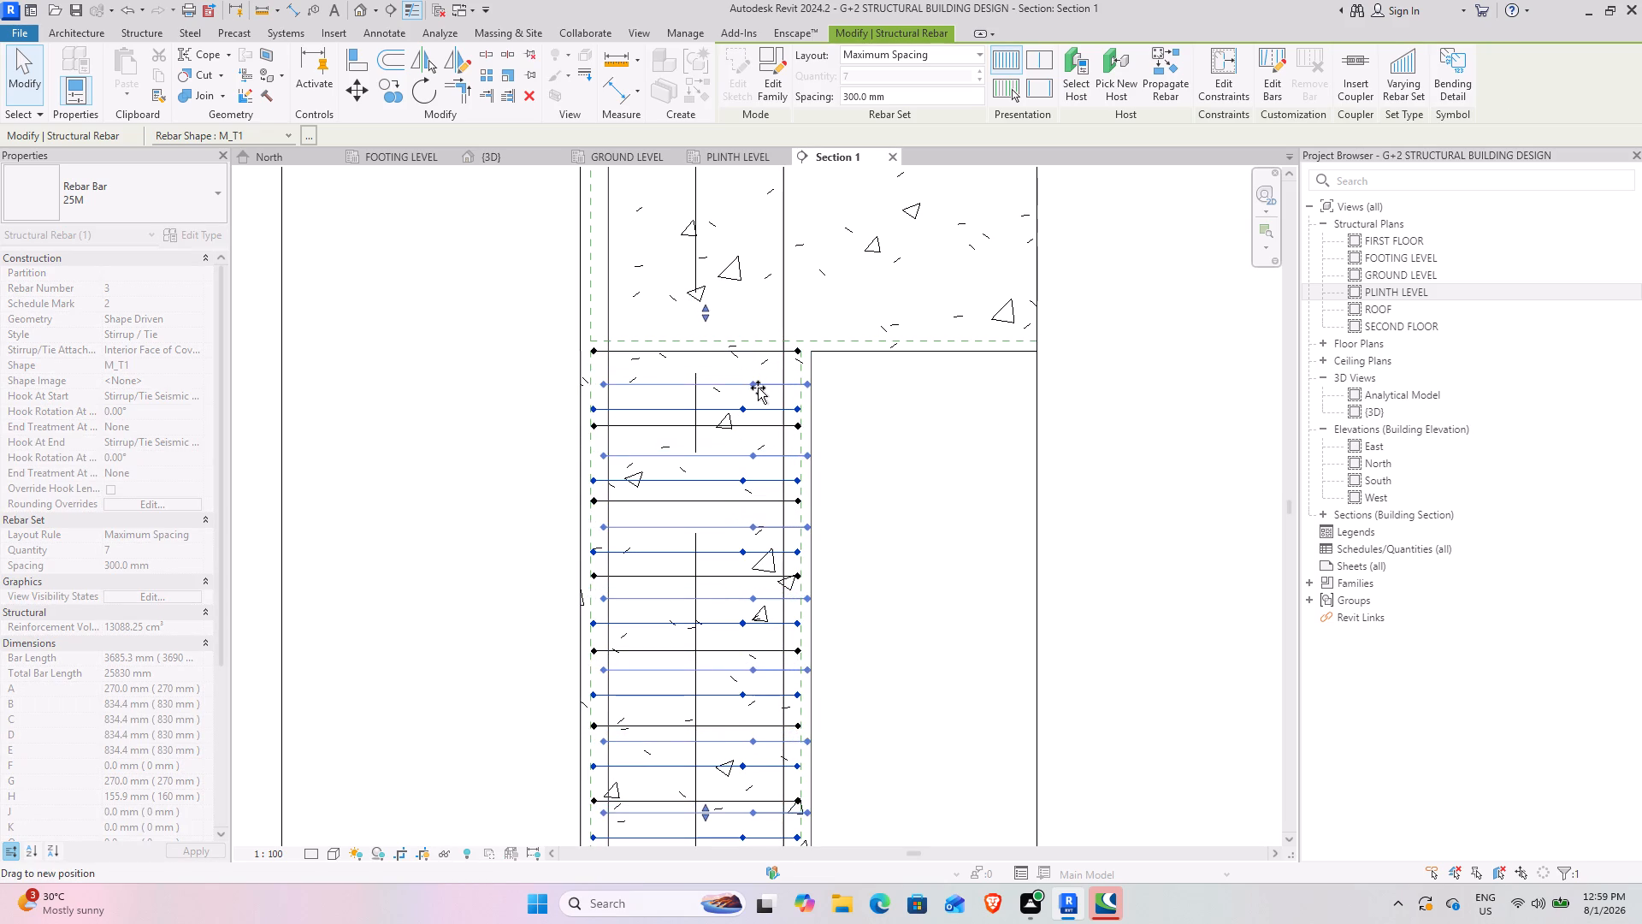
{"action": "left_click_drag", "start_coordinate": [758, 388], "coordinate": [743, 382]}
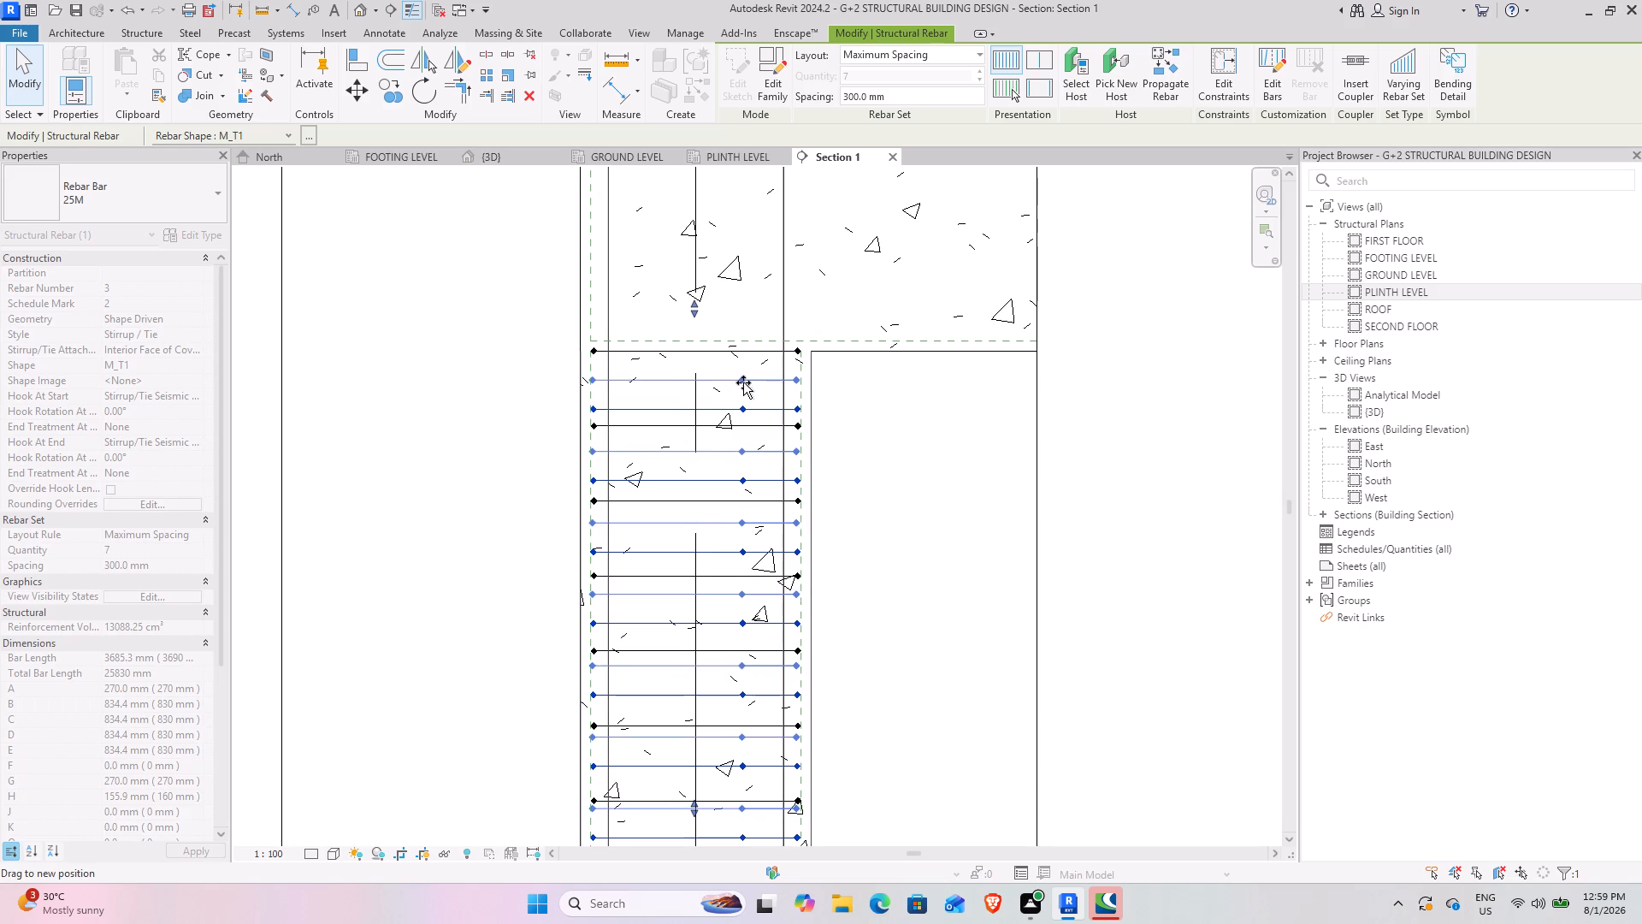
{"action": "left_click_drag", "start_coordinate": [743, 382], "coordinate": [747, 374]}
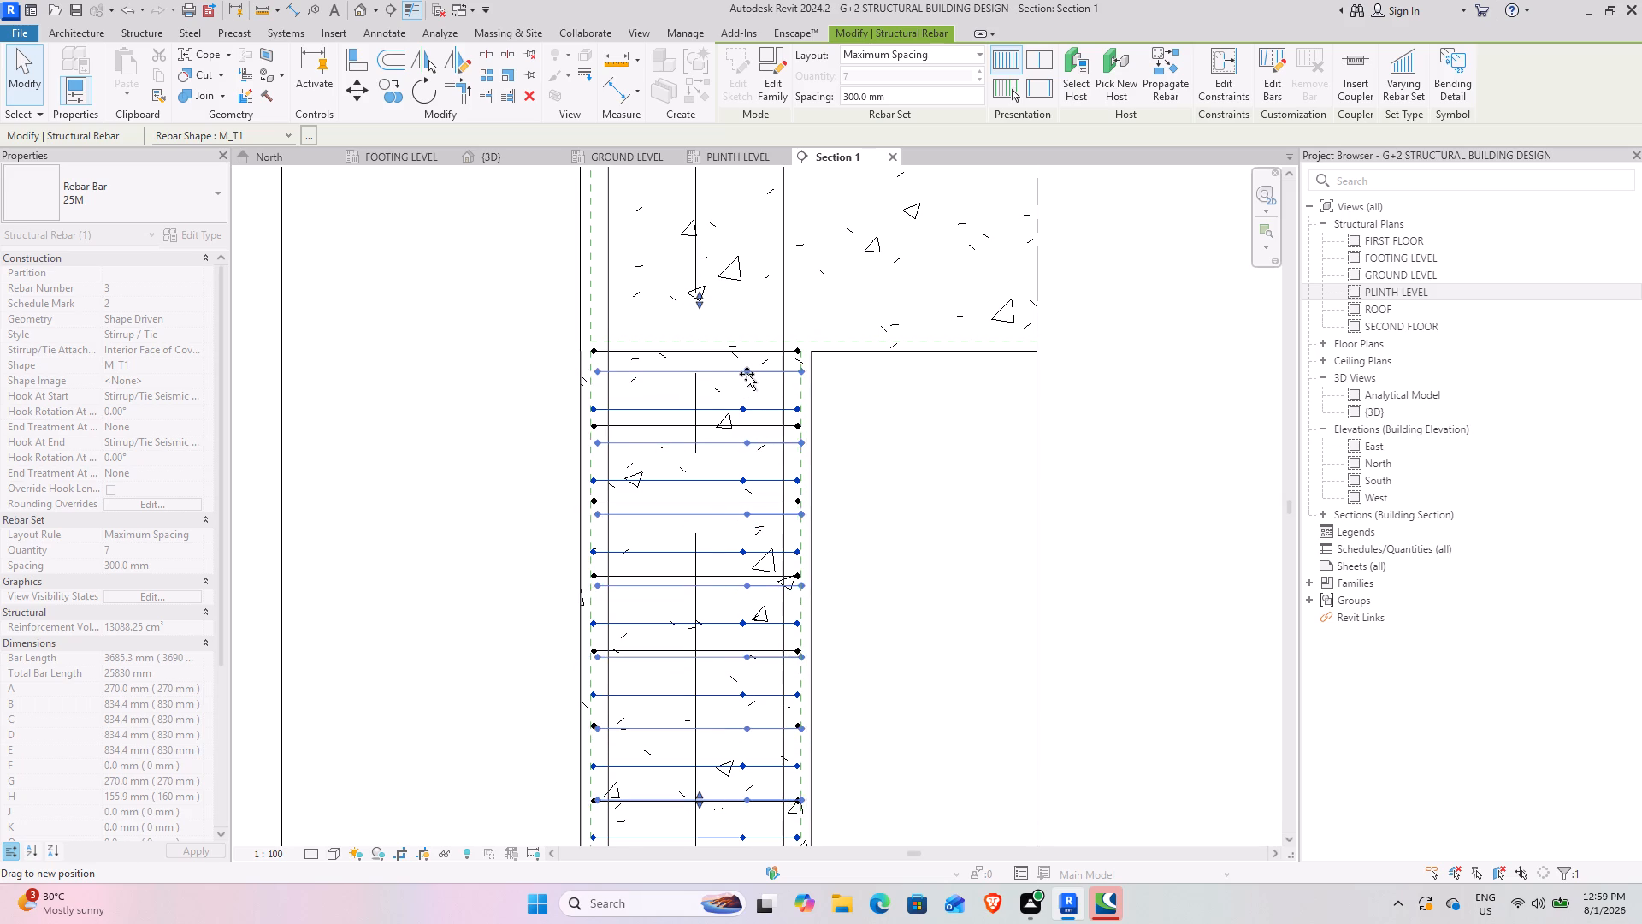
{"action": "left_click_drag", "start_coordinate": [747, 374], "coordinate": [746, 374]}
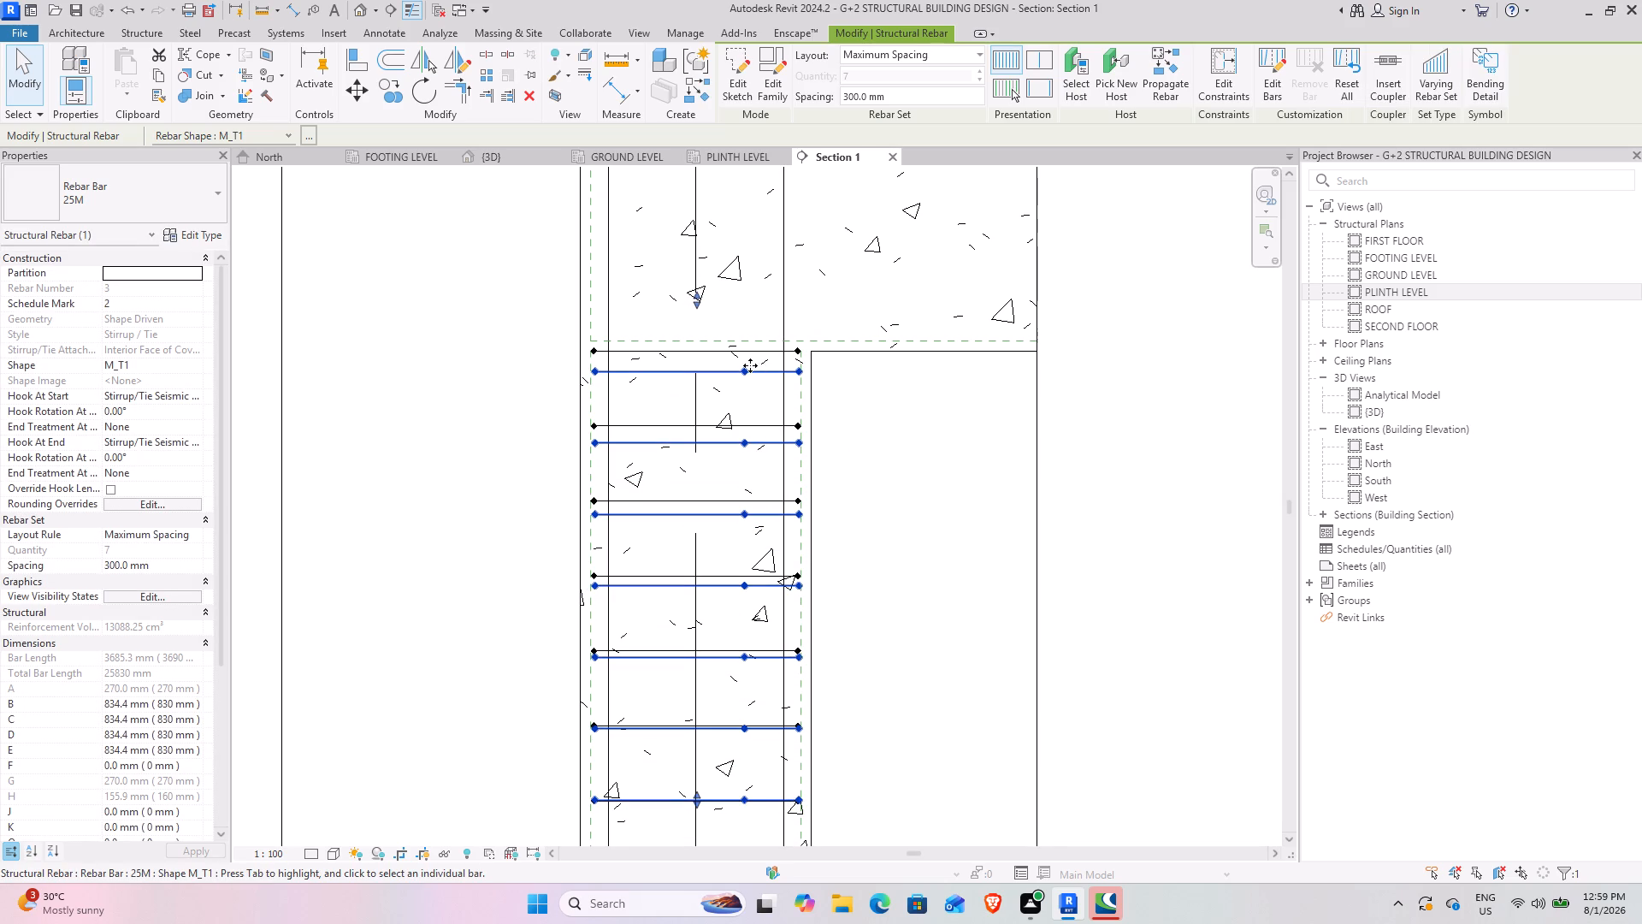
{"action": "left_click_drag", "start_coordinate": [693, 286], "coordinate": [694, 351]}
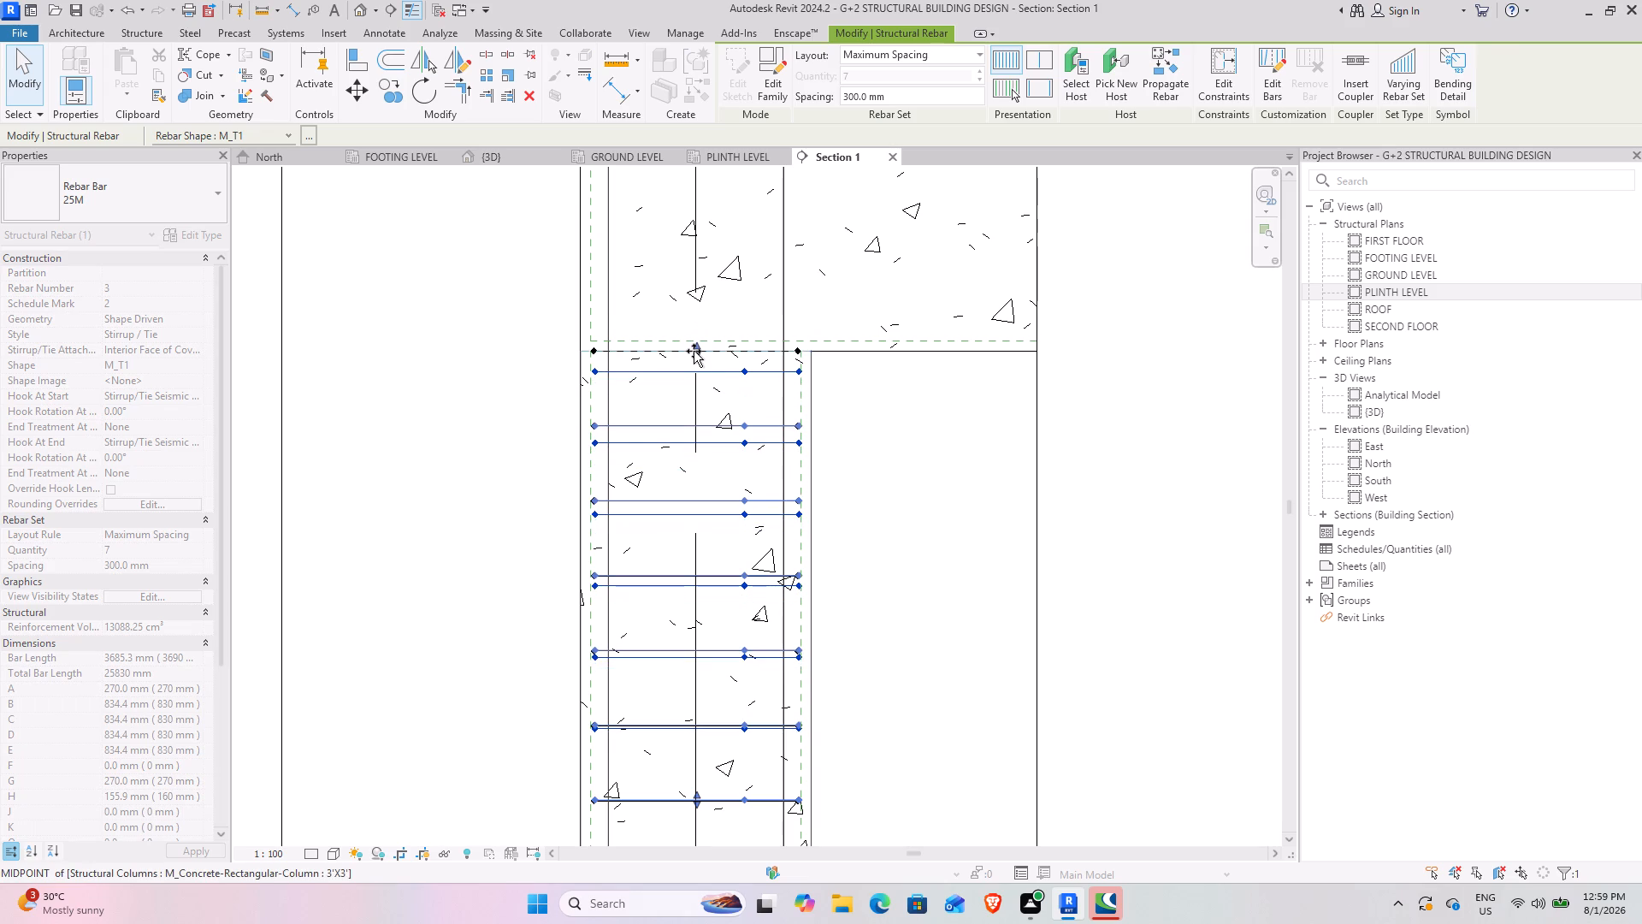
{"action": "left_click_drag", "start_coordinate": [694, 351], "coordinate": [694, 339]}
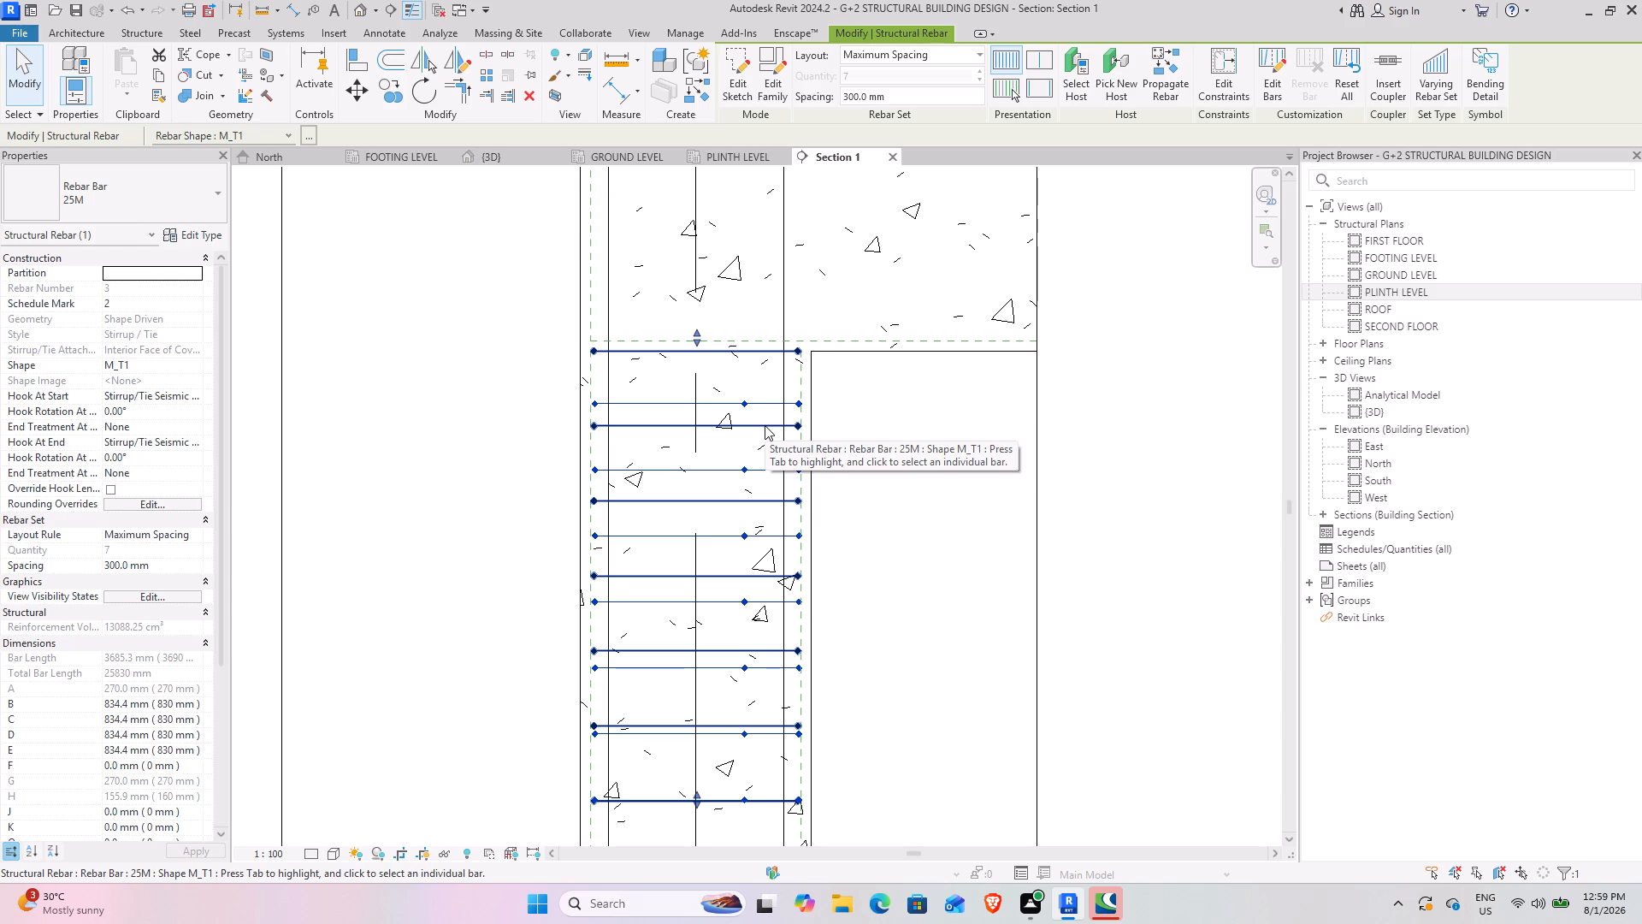
Delete the seven-bar 25M M_T1 tie set from the corner column.
{"action": "left_click", "coordinate": [527, 94]}
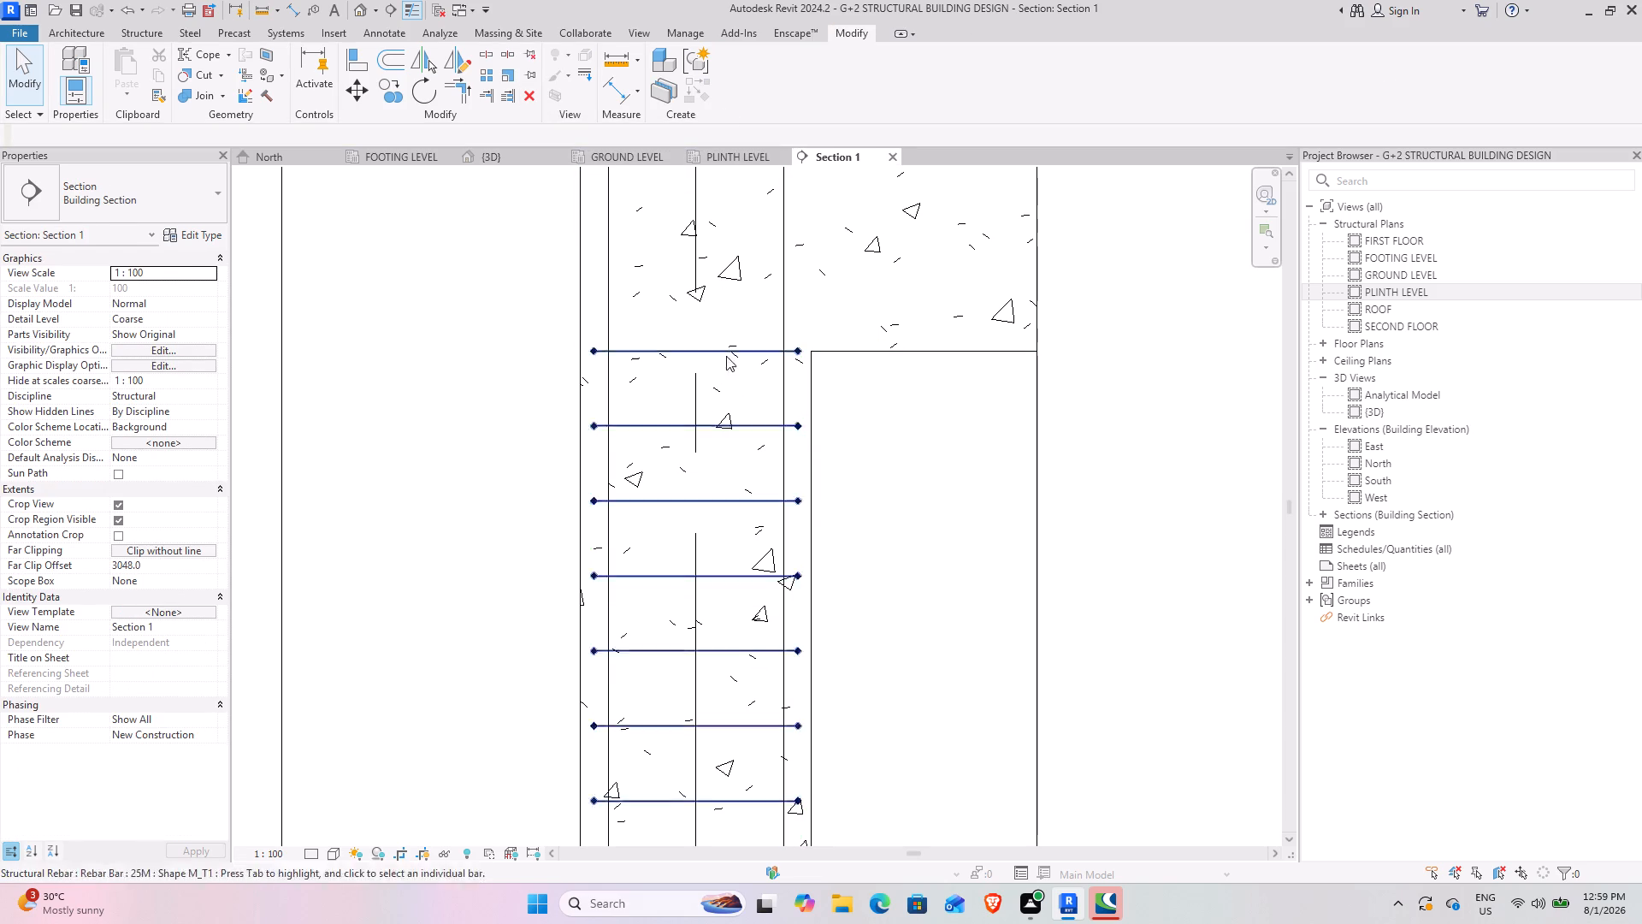
Set the remaining 25M M_T1 tie set's maximum spacing to 150 mm in Section 1.
{"action": "left_click", "coordinate": [706, 346]}
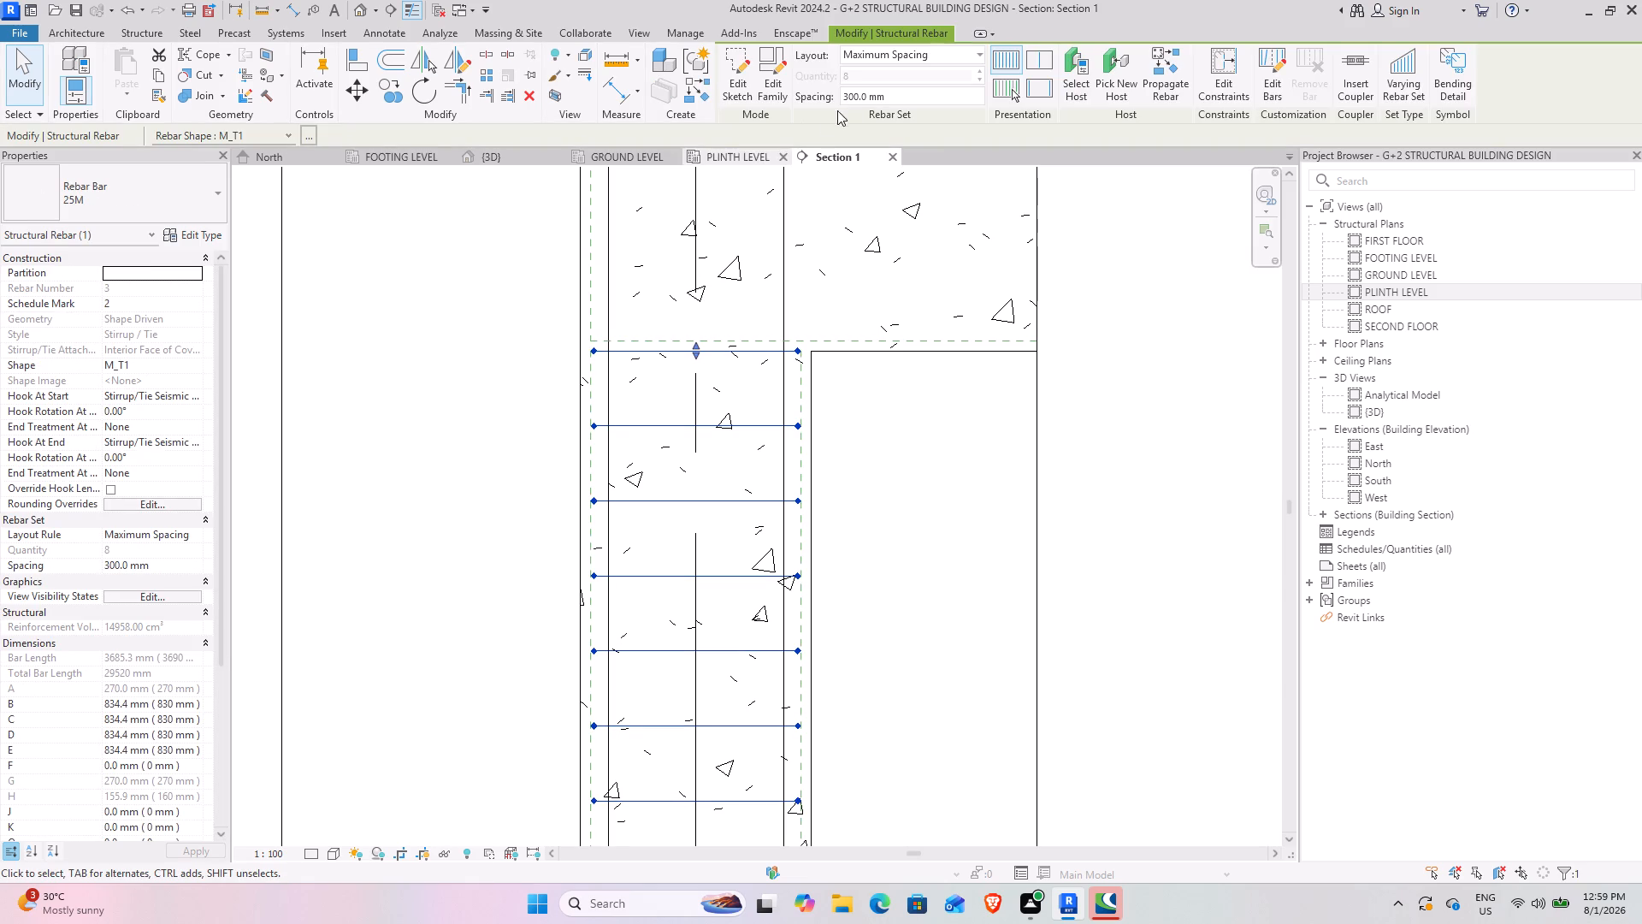
{"action": "left_click", "coordinate": [915, 103]}
{"action": "type", "text": "150"}
{"action": "key", "text": "Return"}
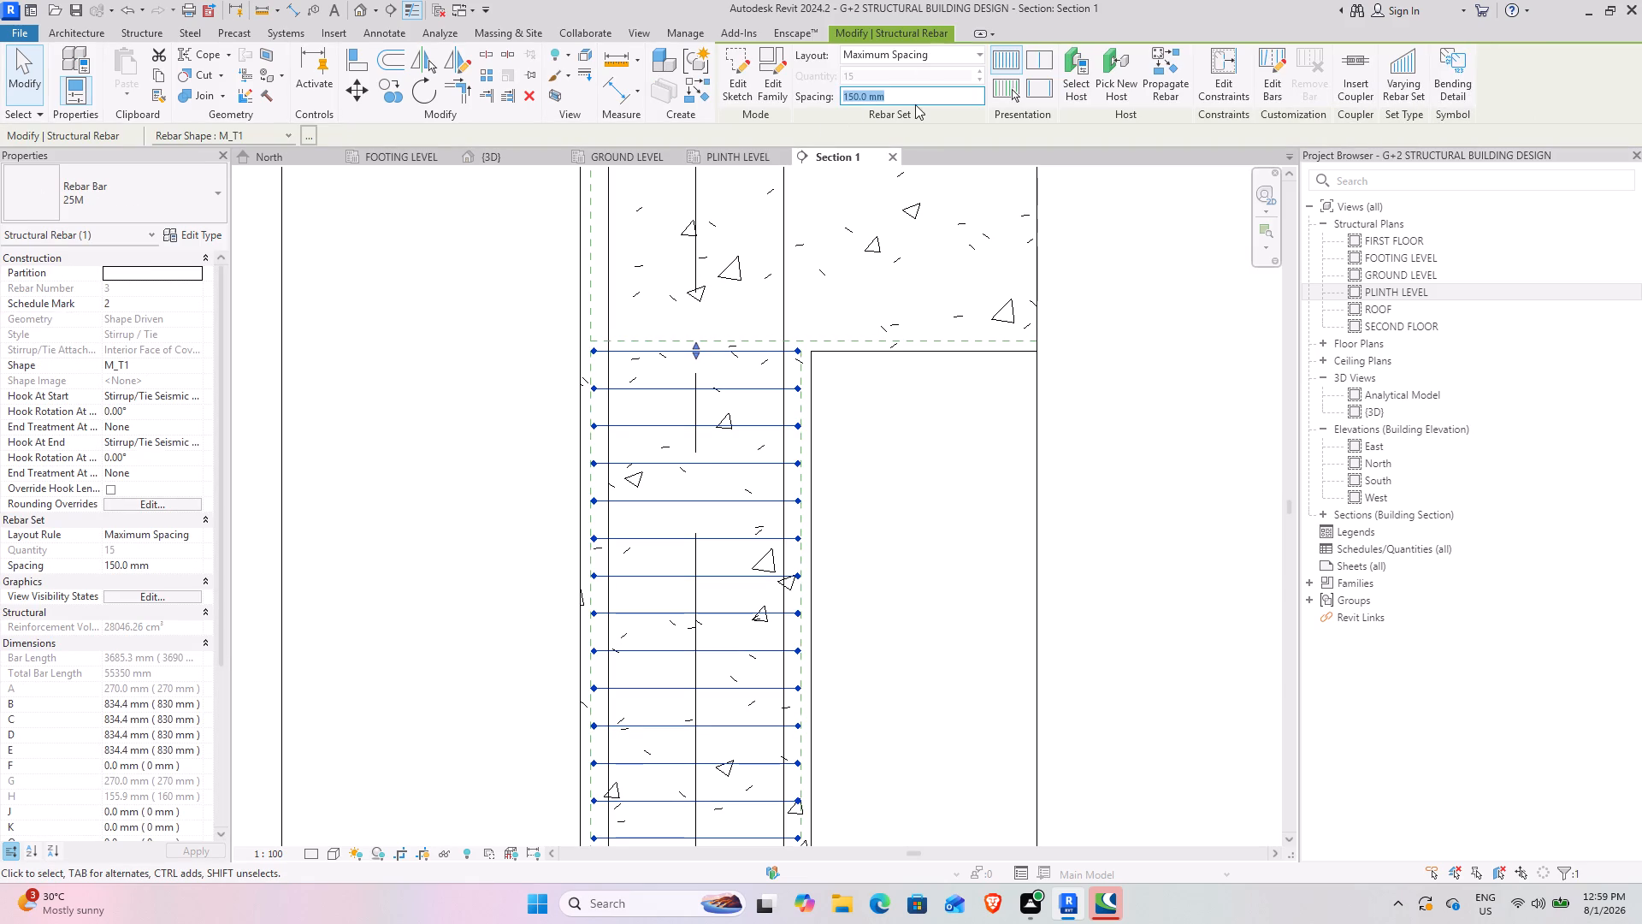
{"action": "left_click", "coordinate": [1143, 502]}
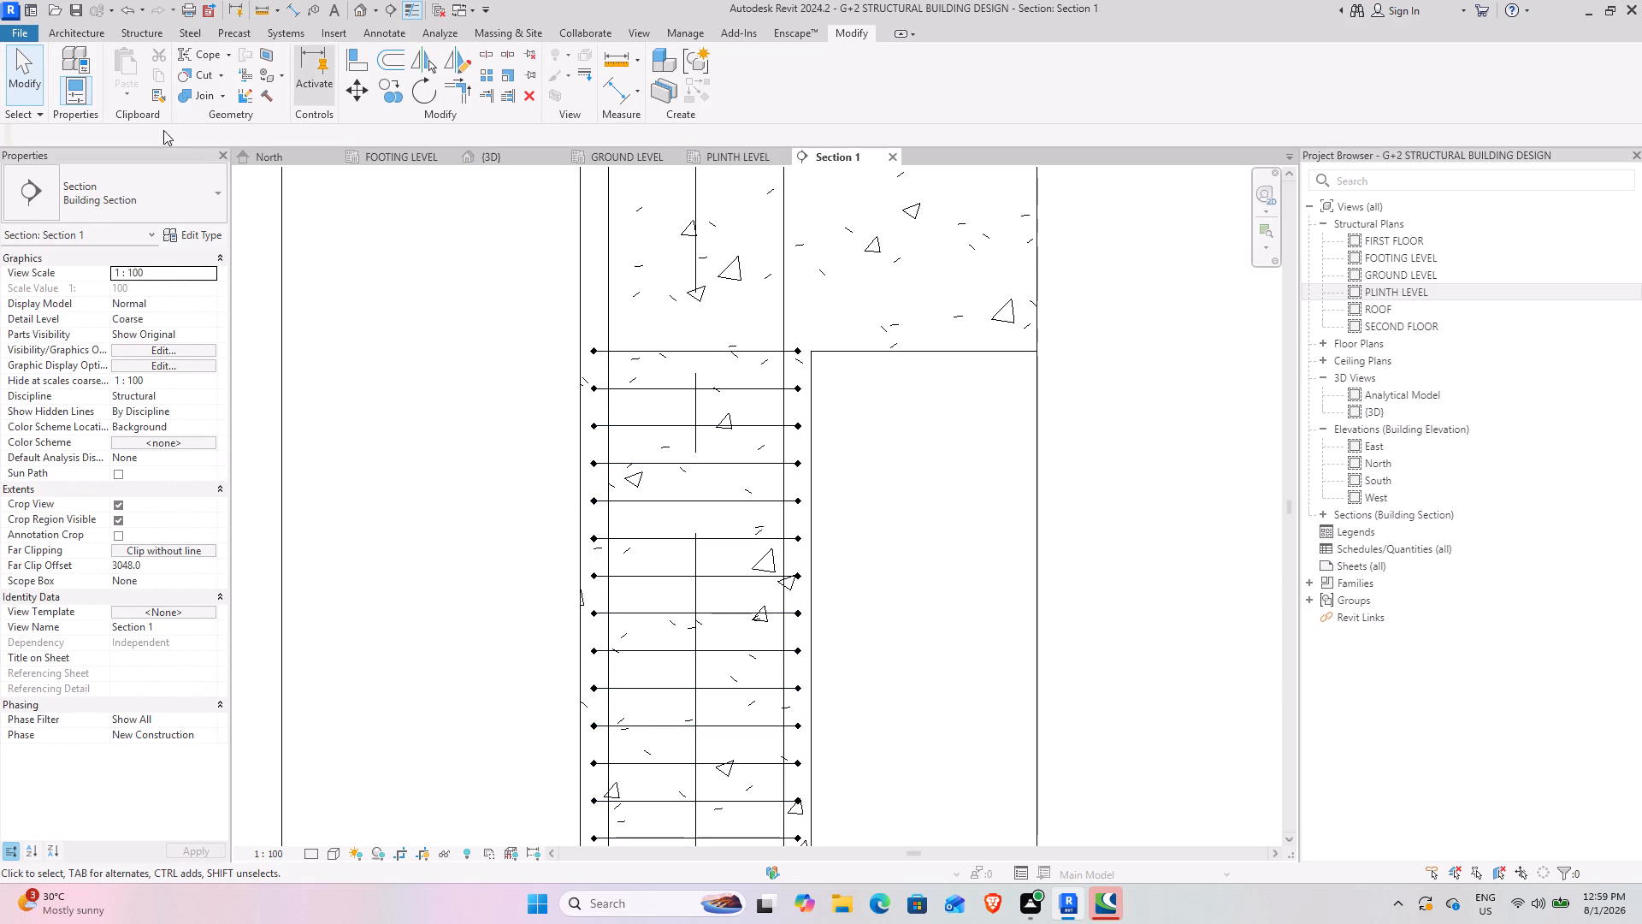
Examine the corner column's revised ties below the plinth beam in the 3D view, from the left side and slightly rotated.
{"action": "left_click", "coordinate": [422, 154]}
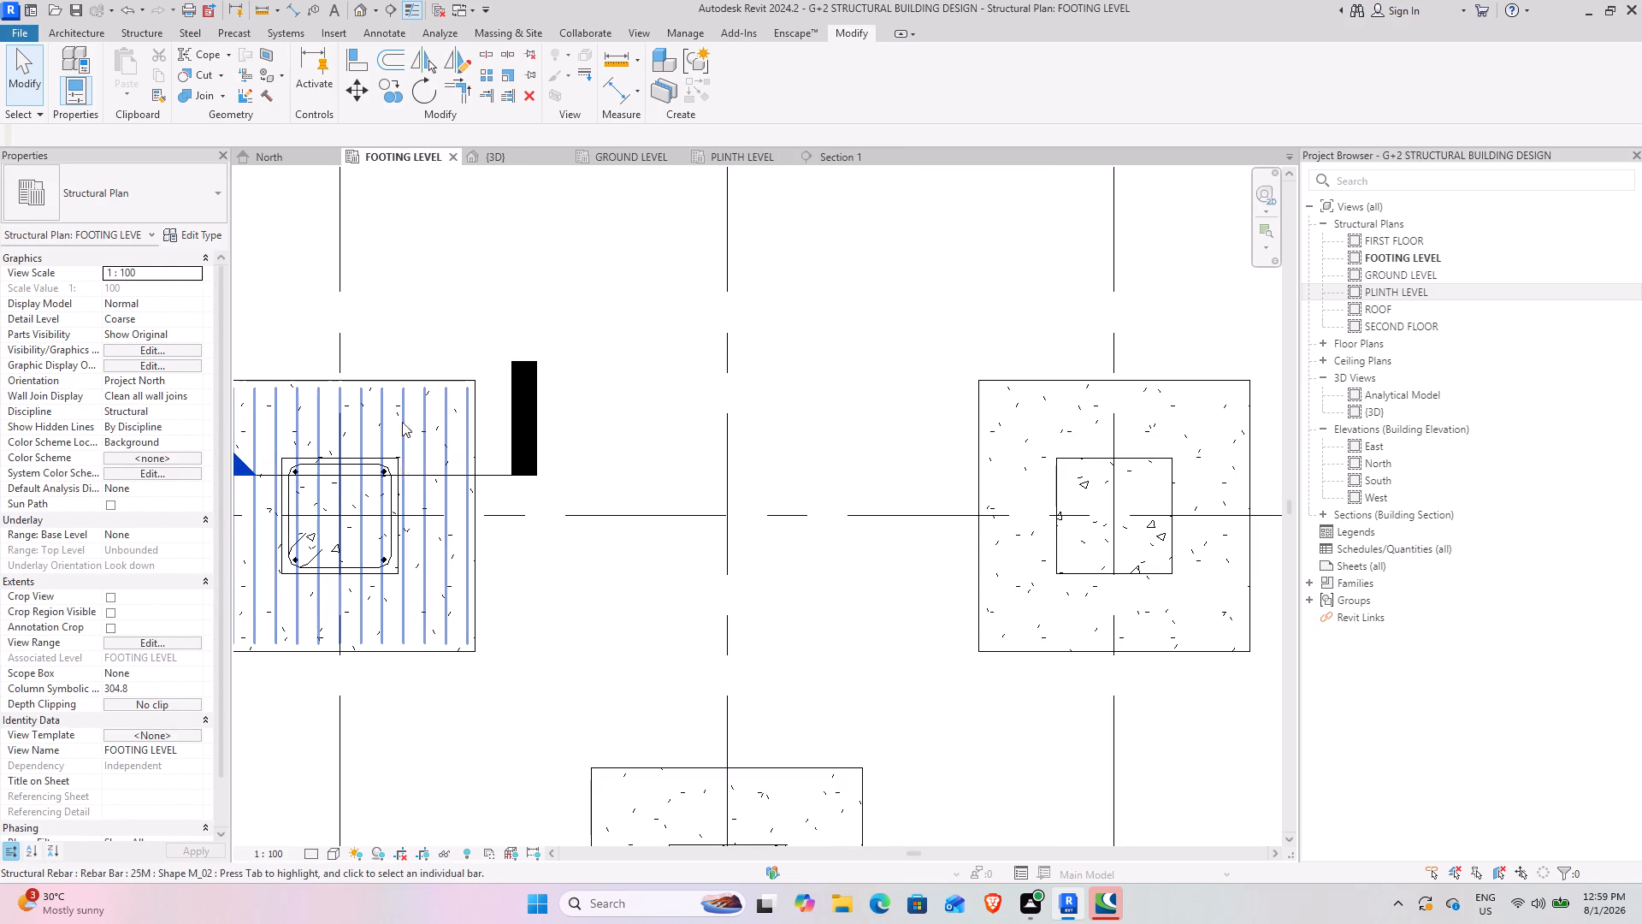
{"action": "left_click", "coordinate": [504, 155]}
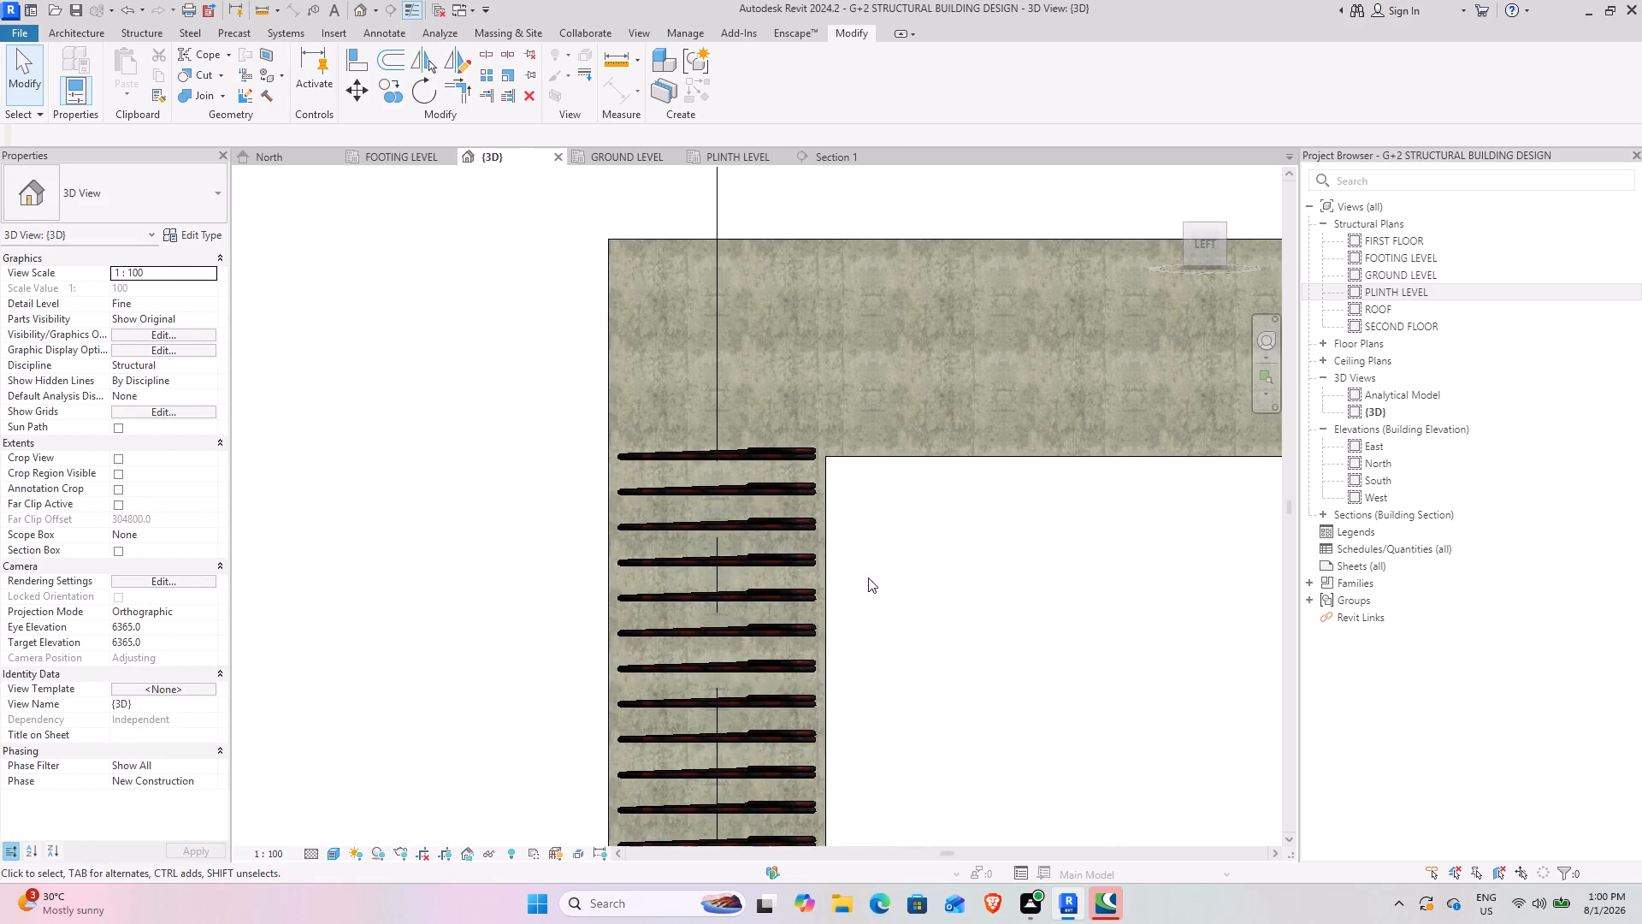
{"action": "left_click", "coordinate": [825, 563]}
{"action": "left_click", "coordinate": [936, 568]}
{"action": "scroll", "coordinate": [805, 665], "scroll_direction": "down", "scroll_amount": 3}
{"action": "middle_click_drag", "start_coordinate": [888, 643], "coordinate": [748, 552]}
{"action": "left_click_drag", "start_coordinate": [1209, 251], "coordinate": [1168, 245]}
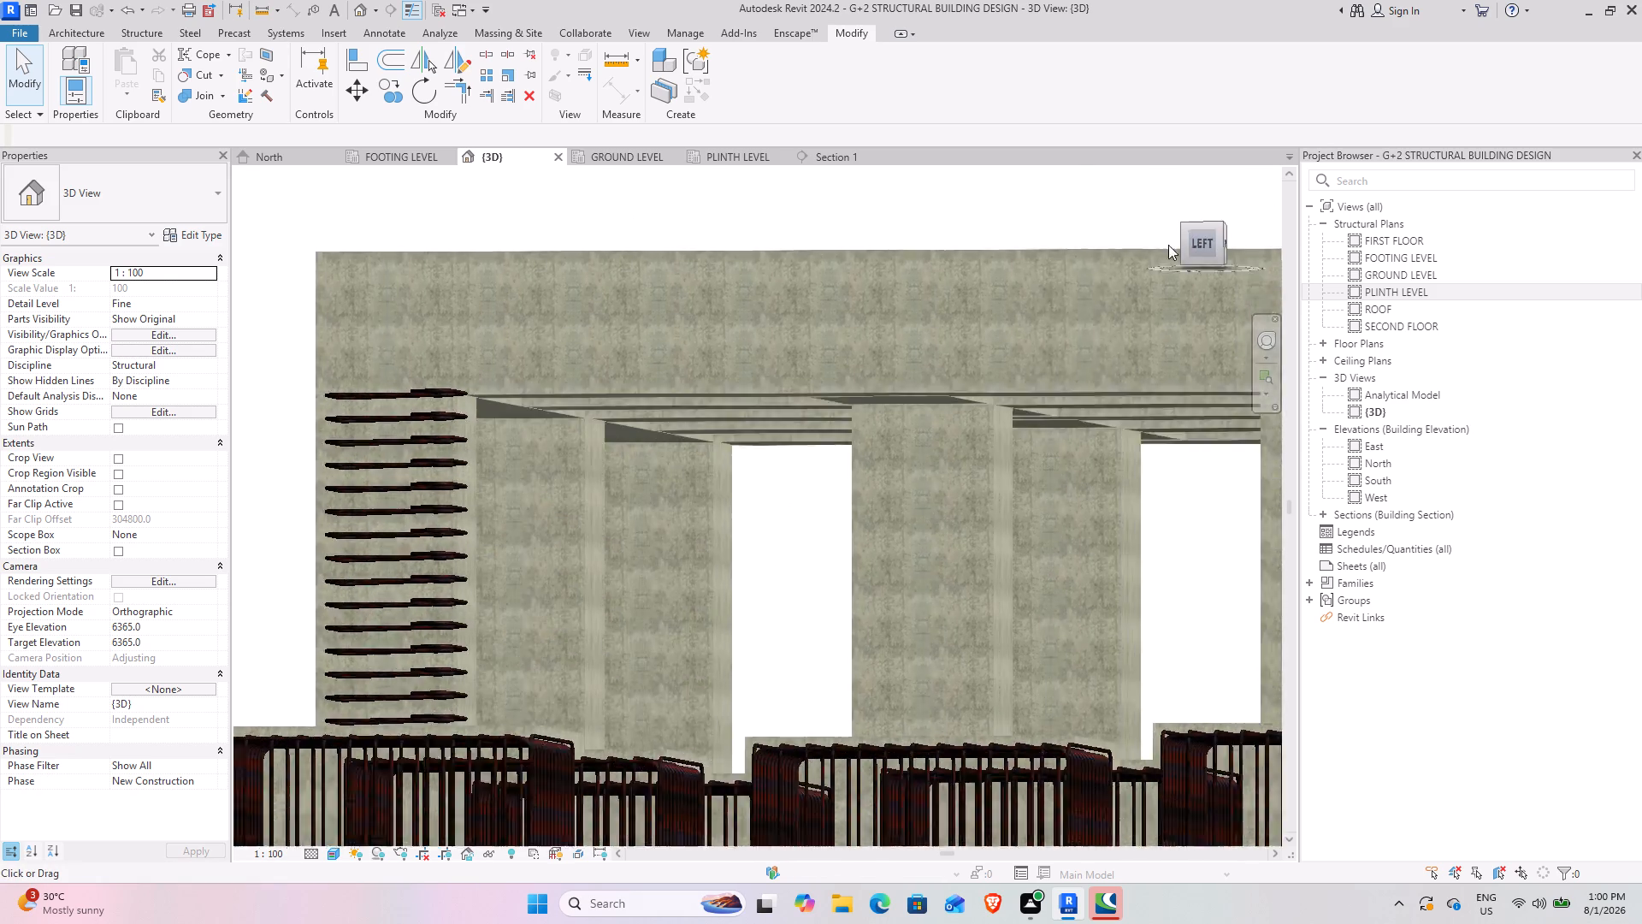
{"action": "left_click_drag", "start_coordinate": [1168, 245], "coordinate": [1165, 244]}
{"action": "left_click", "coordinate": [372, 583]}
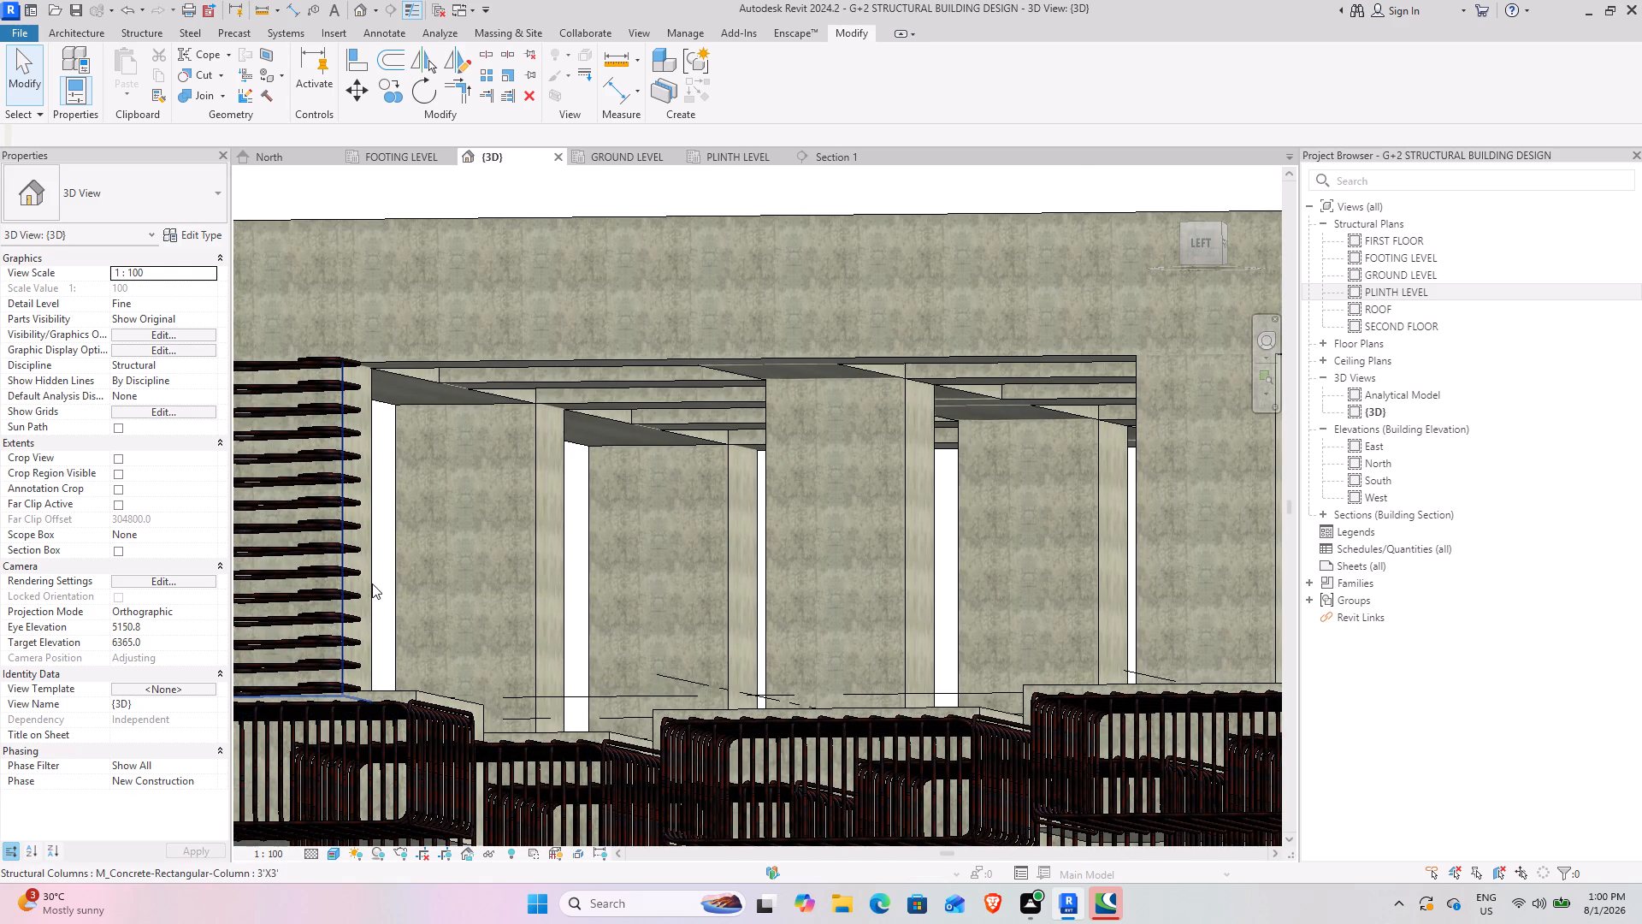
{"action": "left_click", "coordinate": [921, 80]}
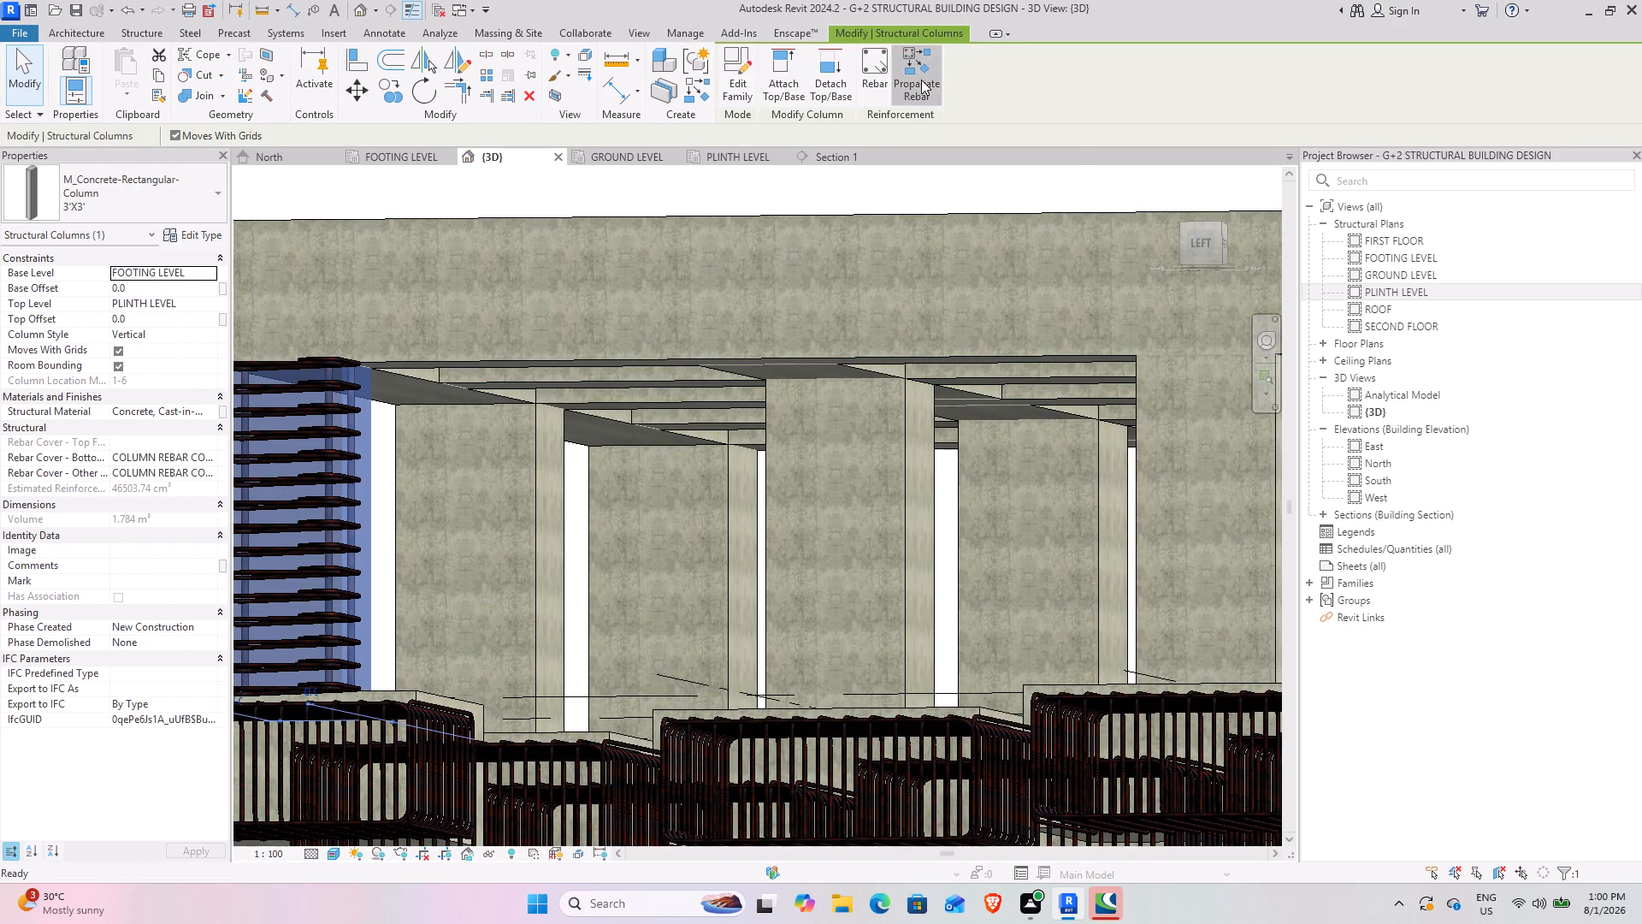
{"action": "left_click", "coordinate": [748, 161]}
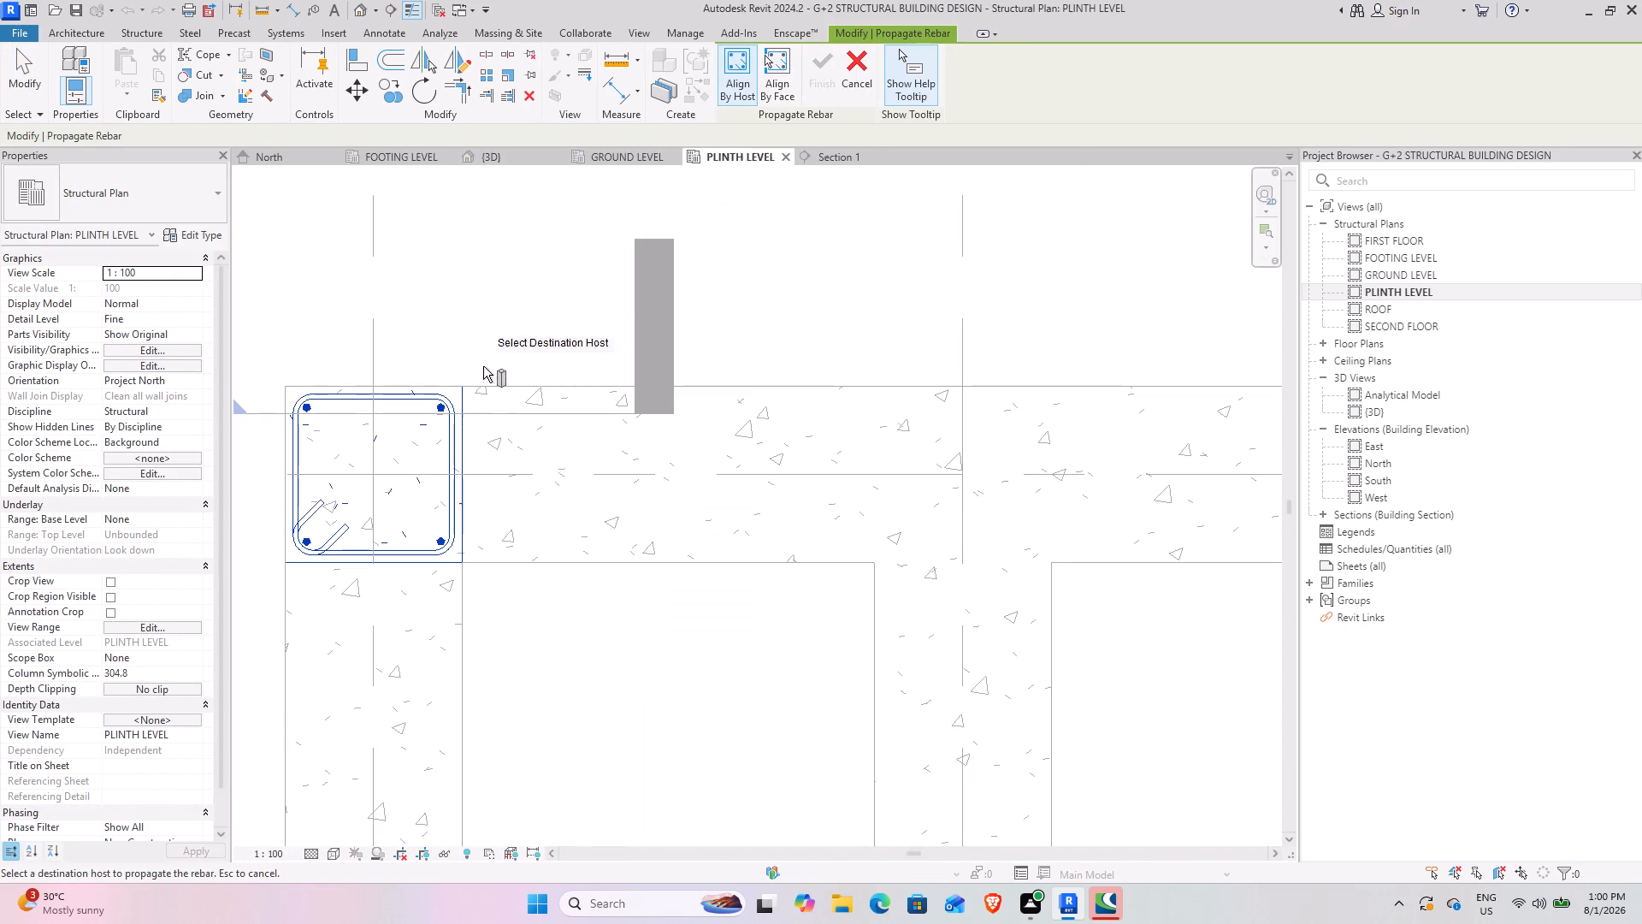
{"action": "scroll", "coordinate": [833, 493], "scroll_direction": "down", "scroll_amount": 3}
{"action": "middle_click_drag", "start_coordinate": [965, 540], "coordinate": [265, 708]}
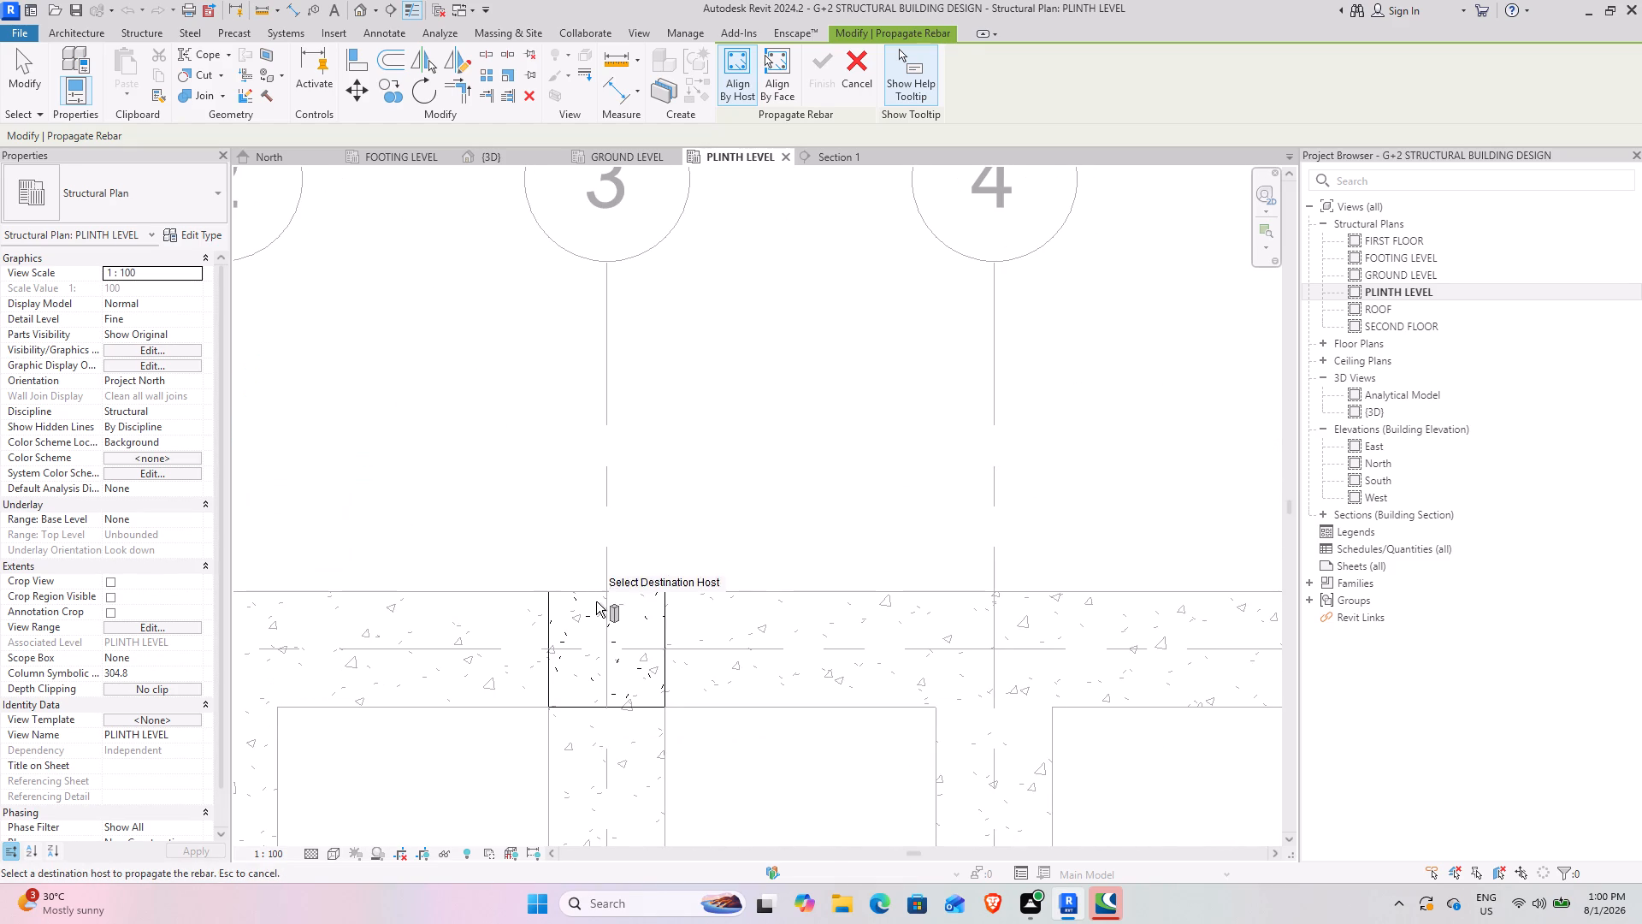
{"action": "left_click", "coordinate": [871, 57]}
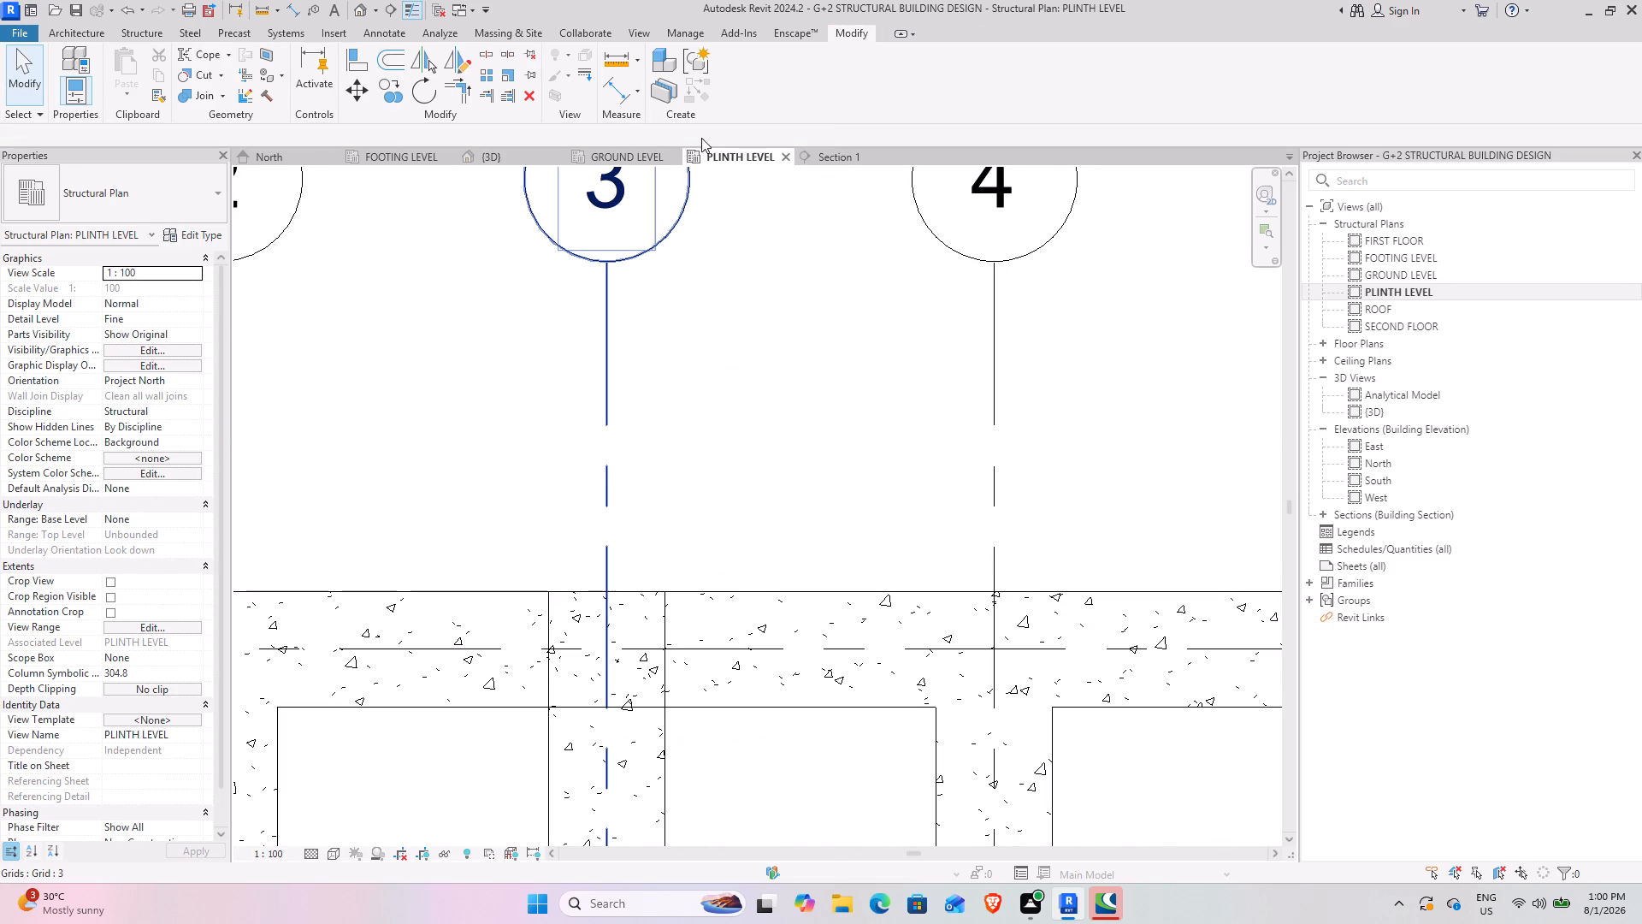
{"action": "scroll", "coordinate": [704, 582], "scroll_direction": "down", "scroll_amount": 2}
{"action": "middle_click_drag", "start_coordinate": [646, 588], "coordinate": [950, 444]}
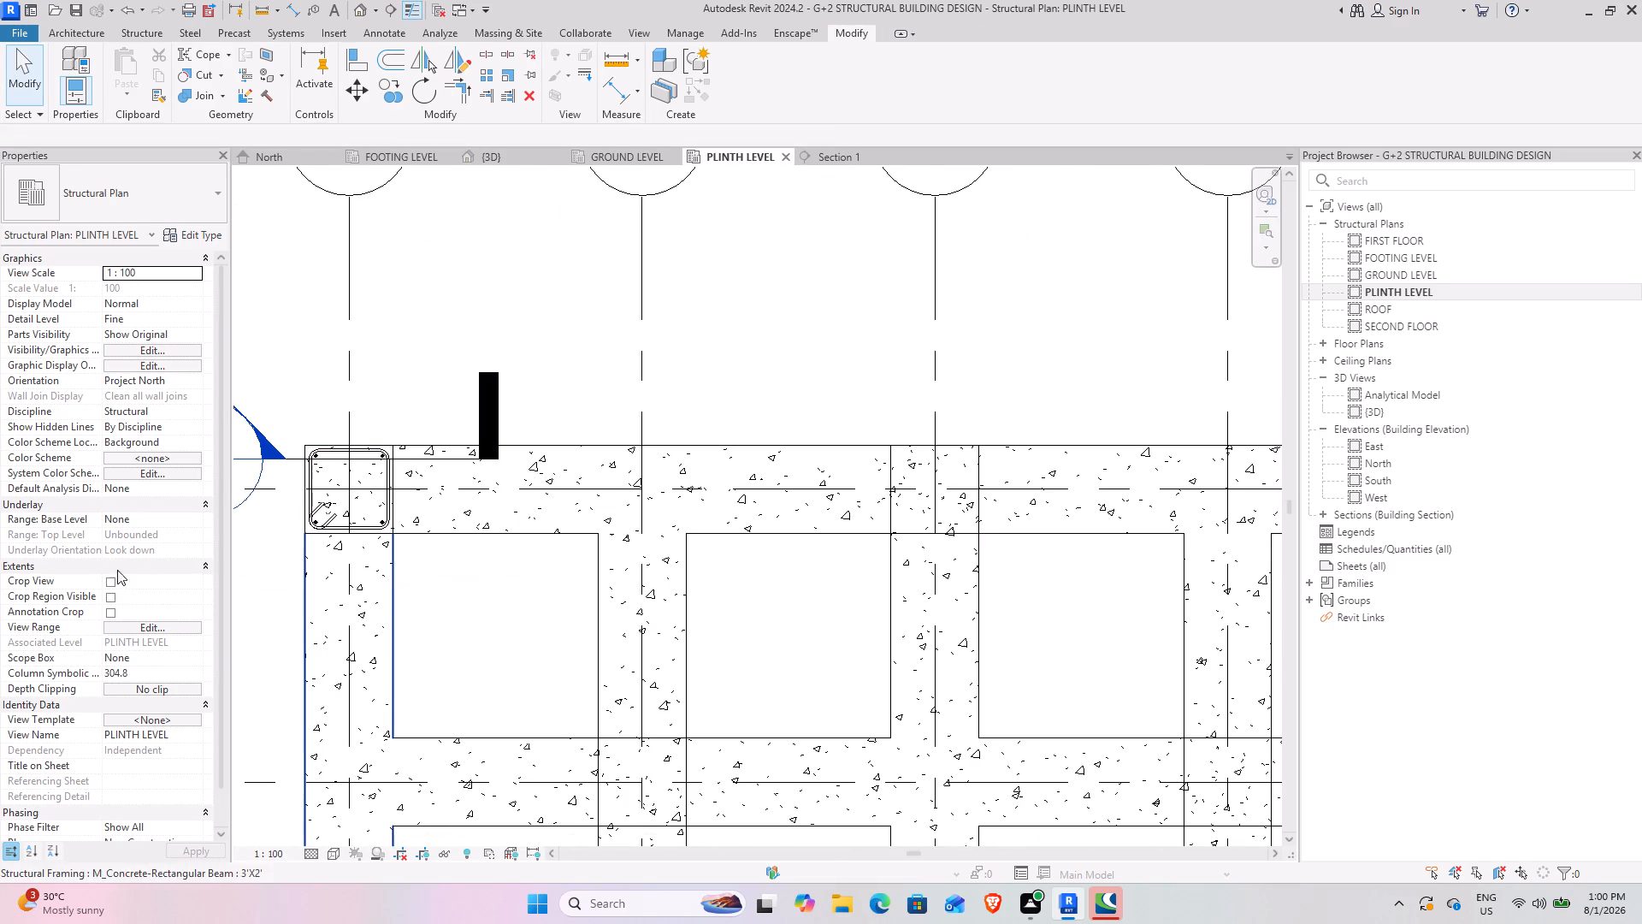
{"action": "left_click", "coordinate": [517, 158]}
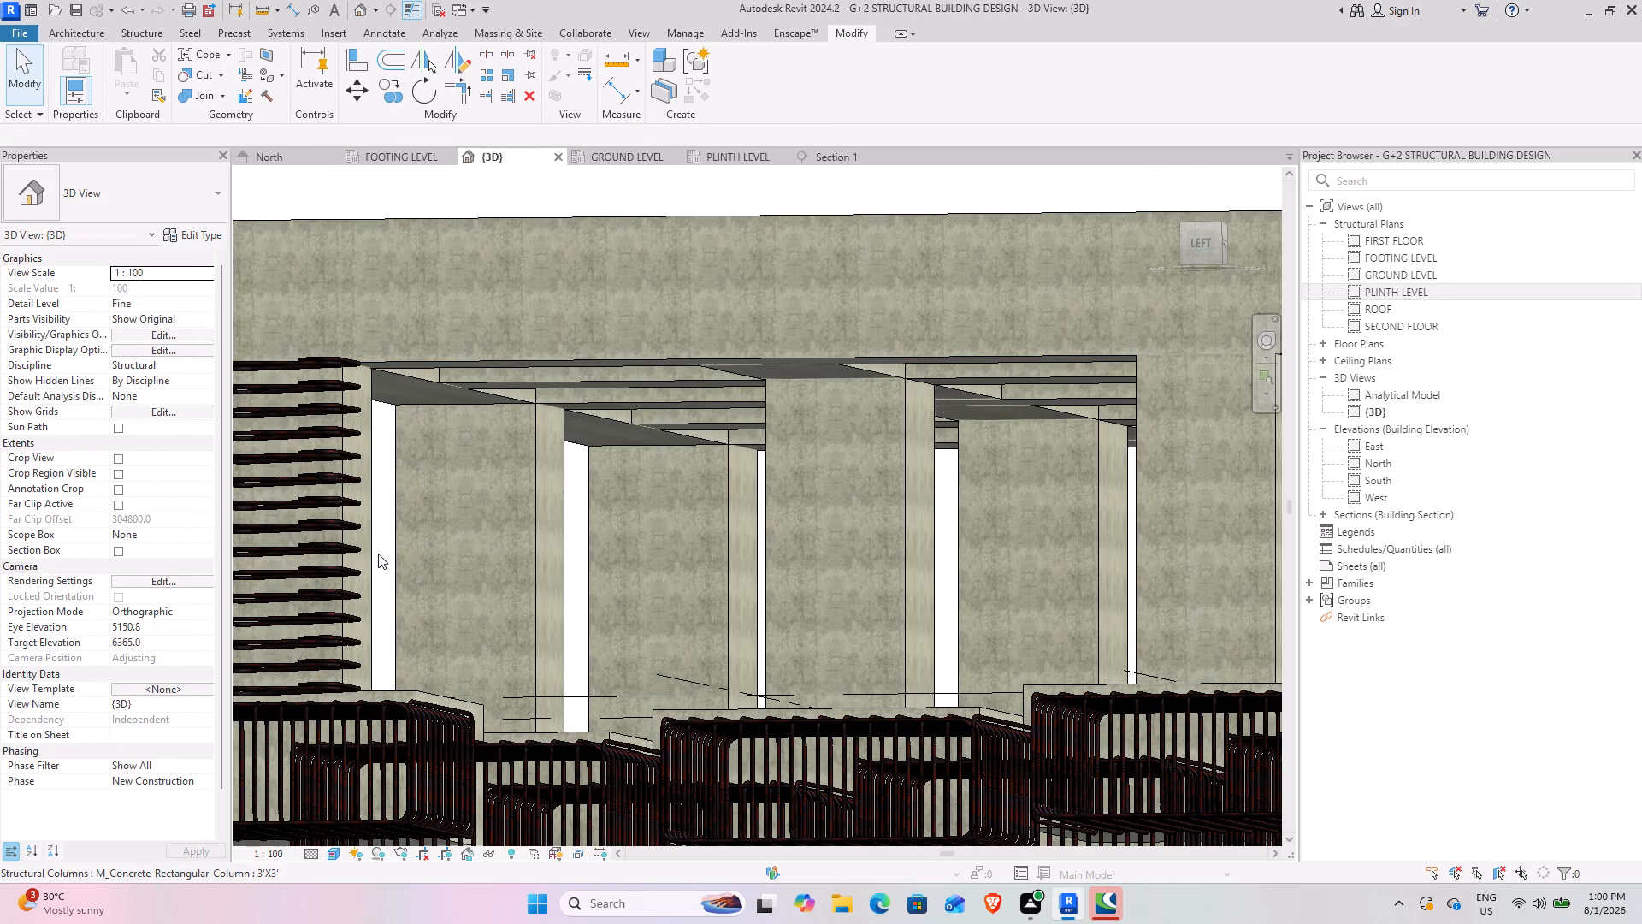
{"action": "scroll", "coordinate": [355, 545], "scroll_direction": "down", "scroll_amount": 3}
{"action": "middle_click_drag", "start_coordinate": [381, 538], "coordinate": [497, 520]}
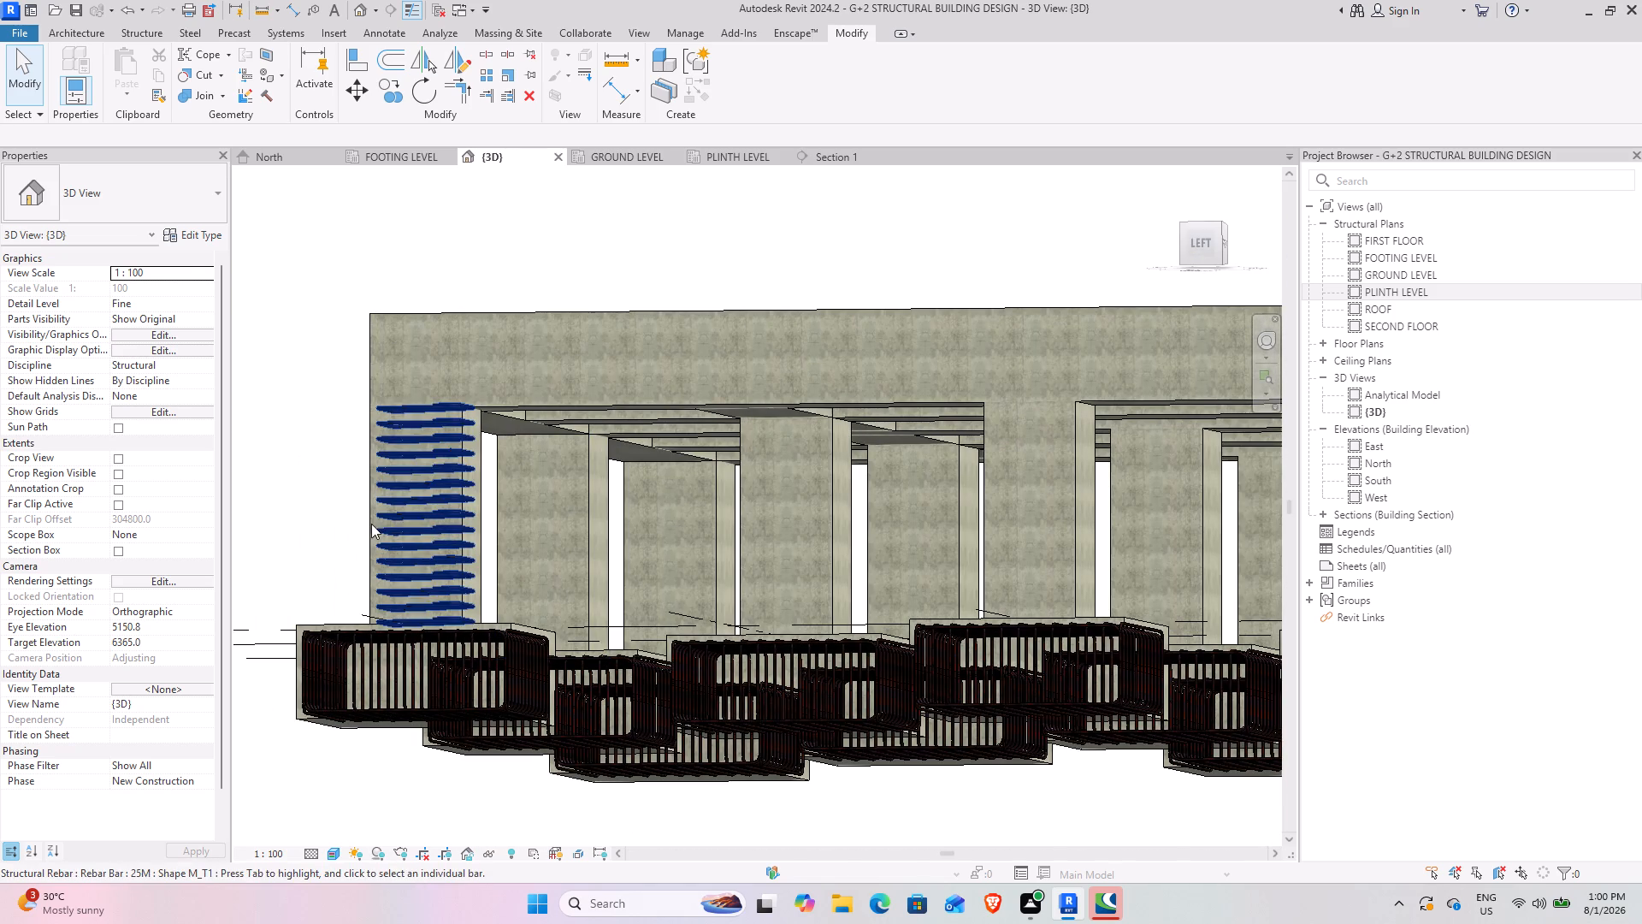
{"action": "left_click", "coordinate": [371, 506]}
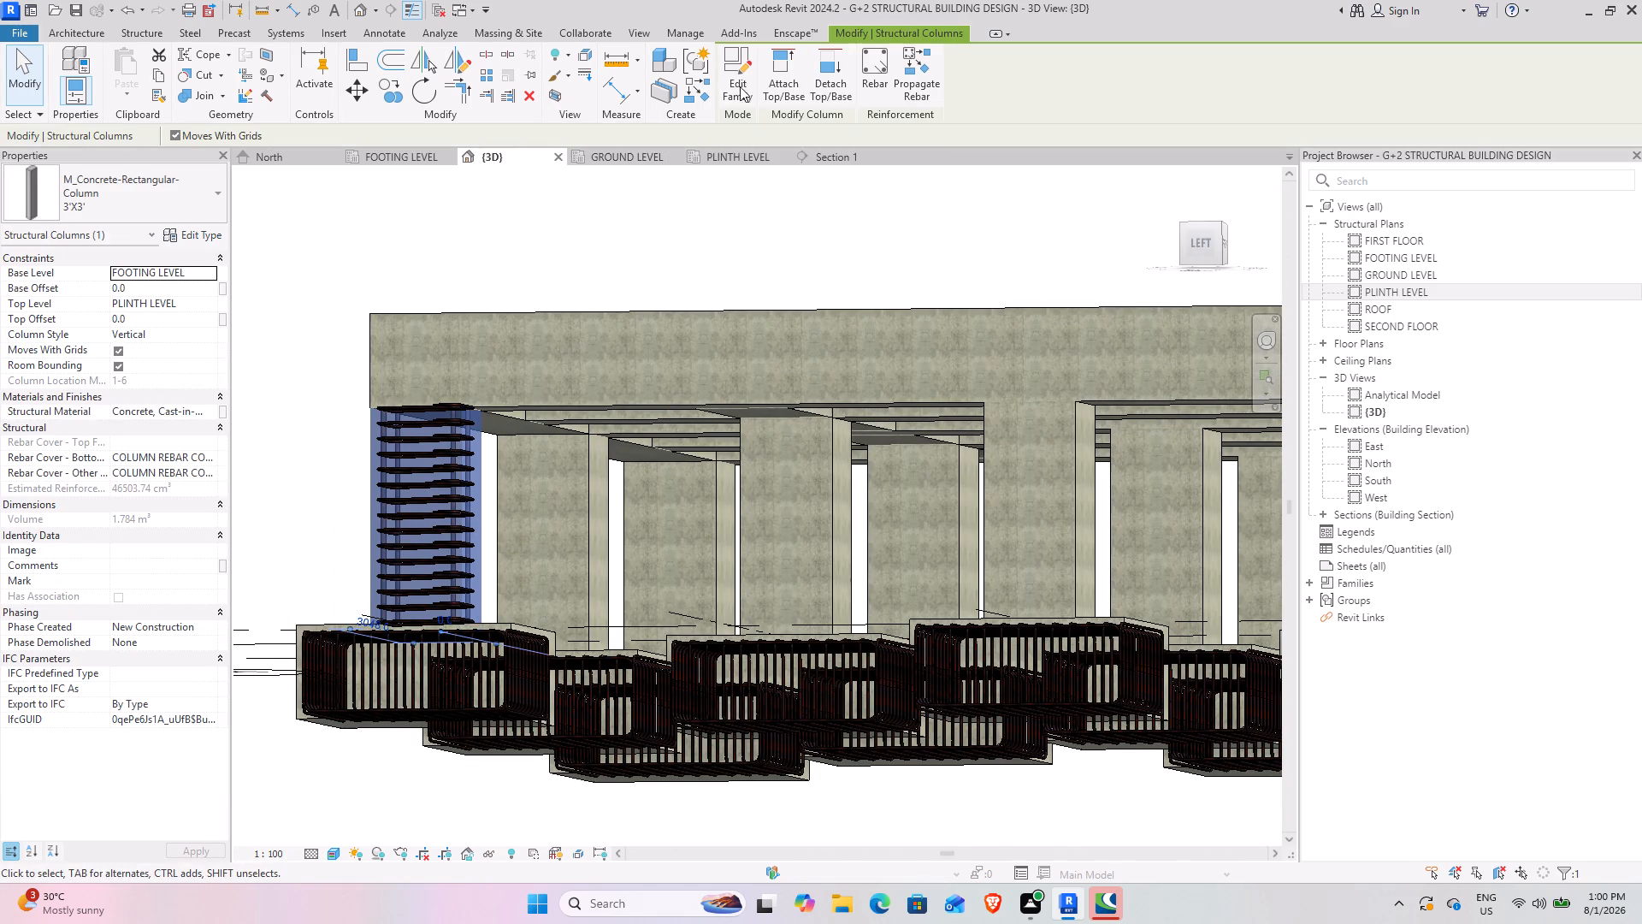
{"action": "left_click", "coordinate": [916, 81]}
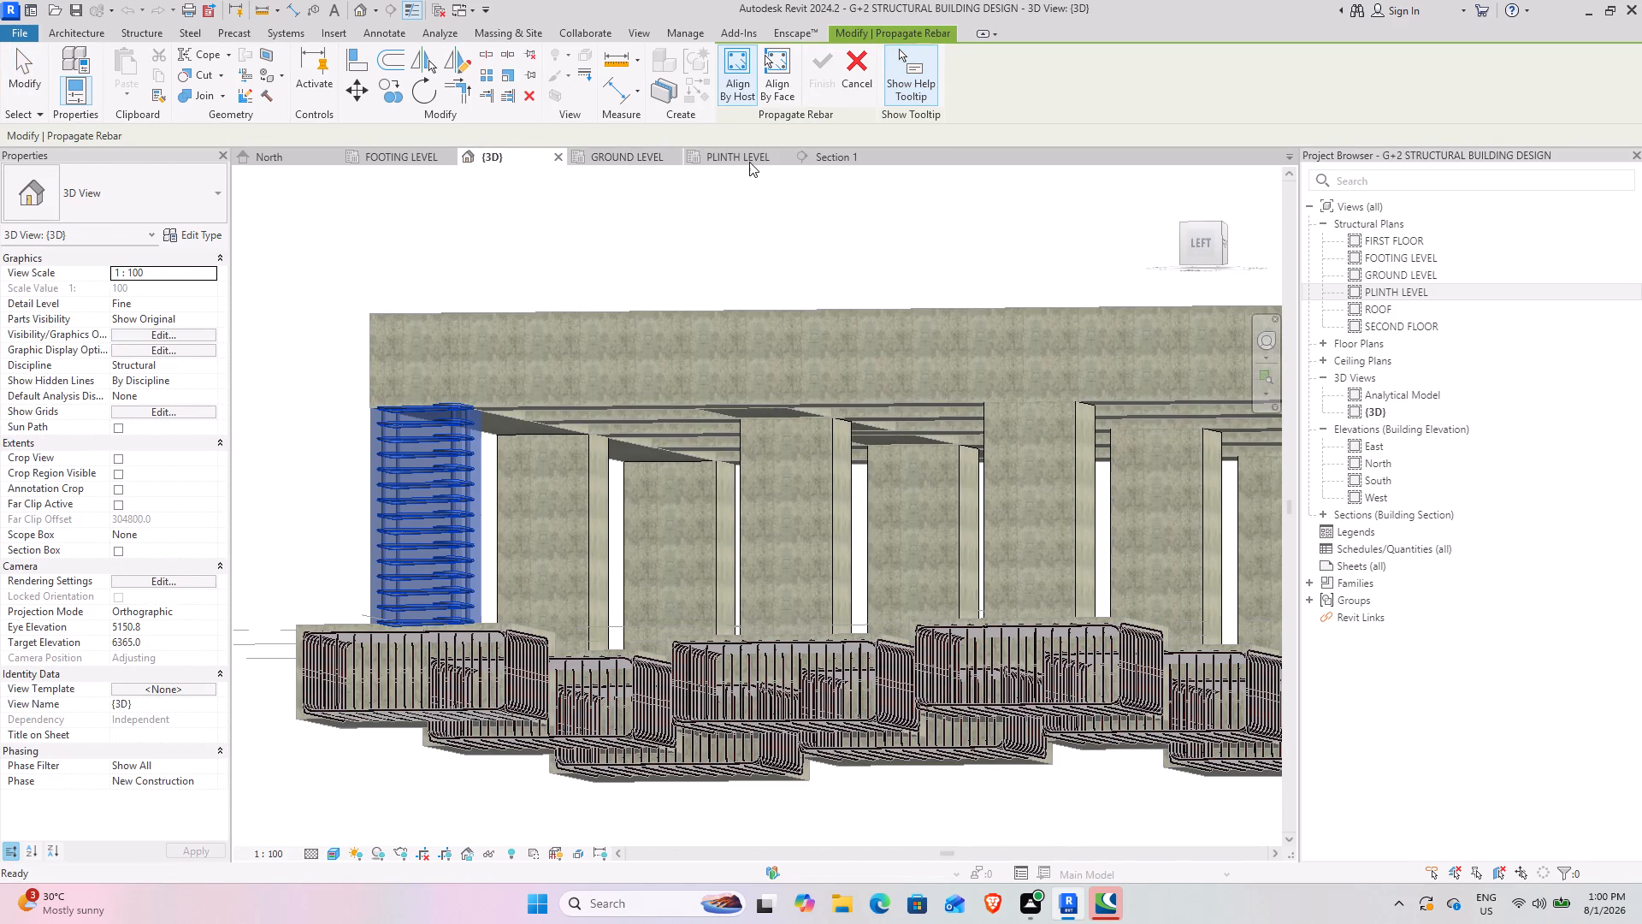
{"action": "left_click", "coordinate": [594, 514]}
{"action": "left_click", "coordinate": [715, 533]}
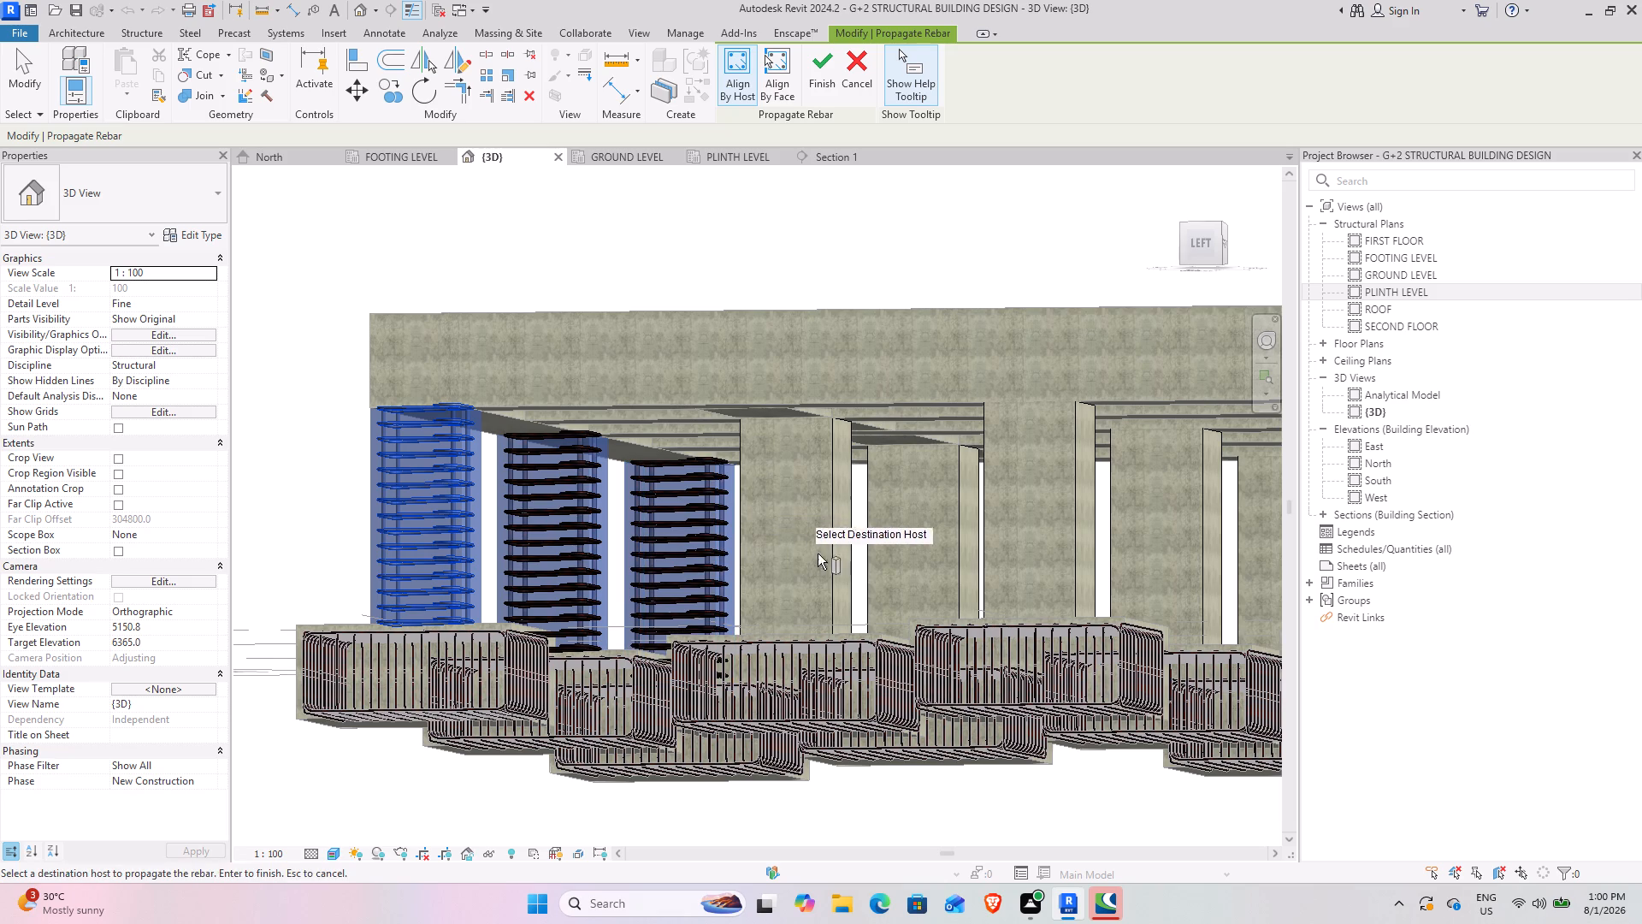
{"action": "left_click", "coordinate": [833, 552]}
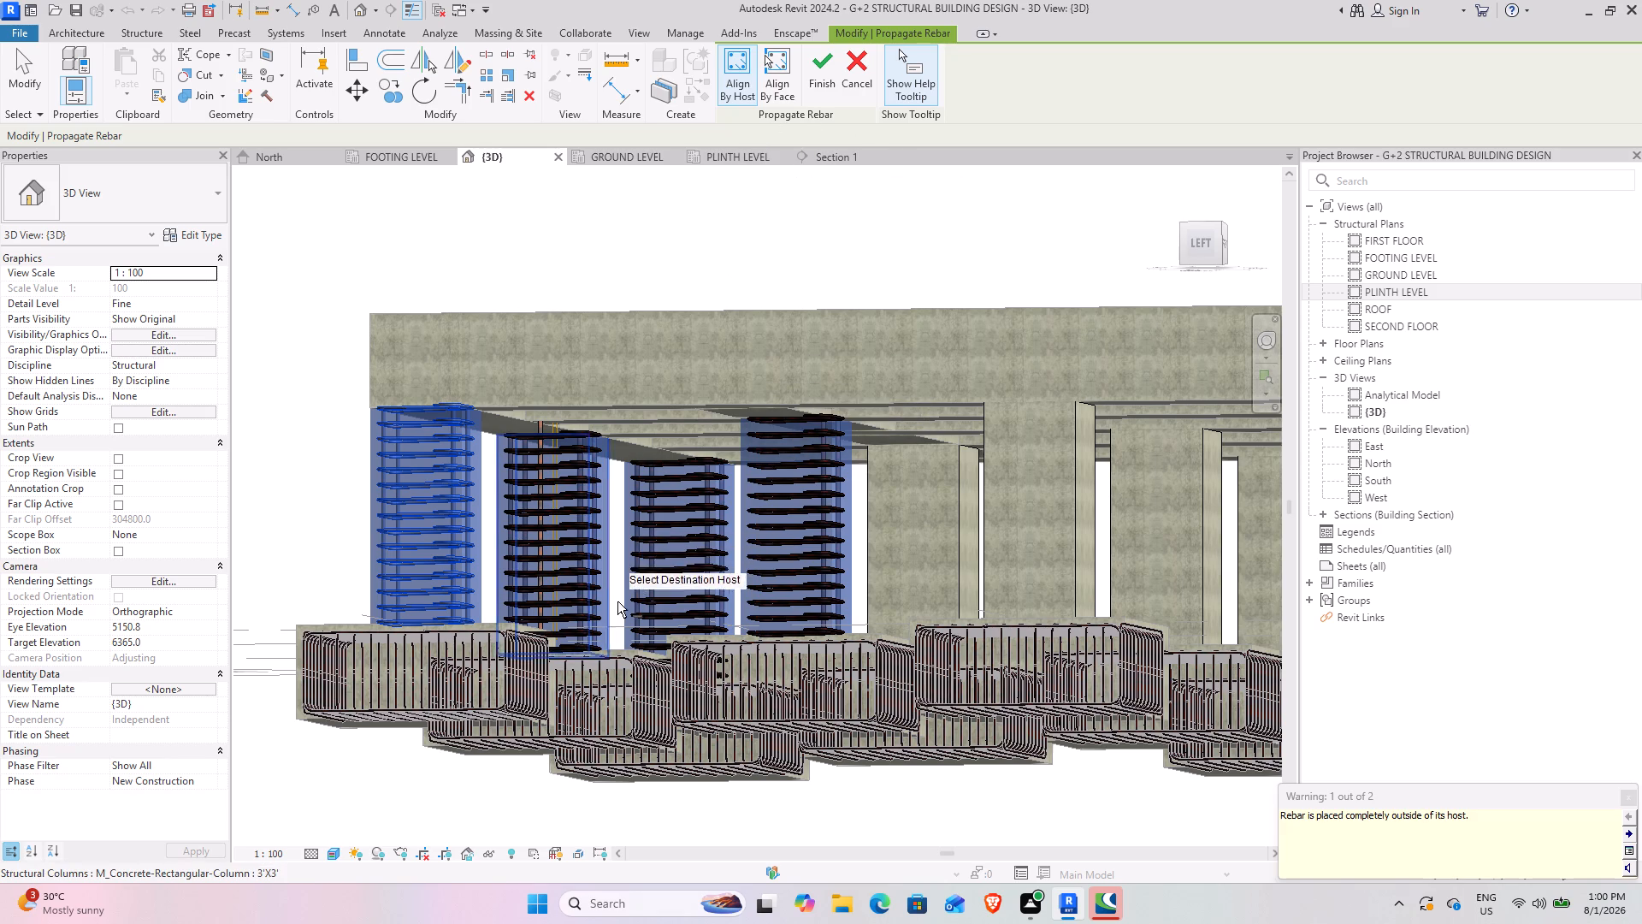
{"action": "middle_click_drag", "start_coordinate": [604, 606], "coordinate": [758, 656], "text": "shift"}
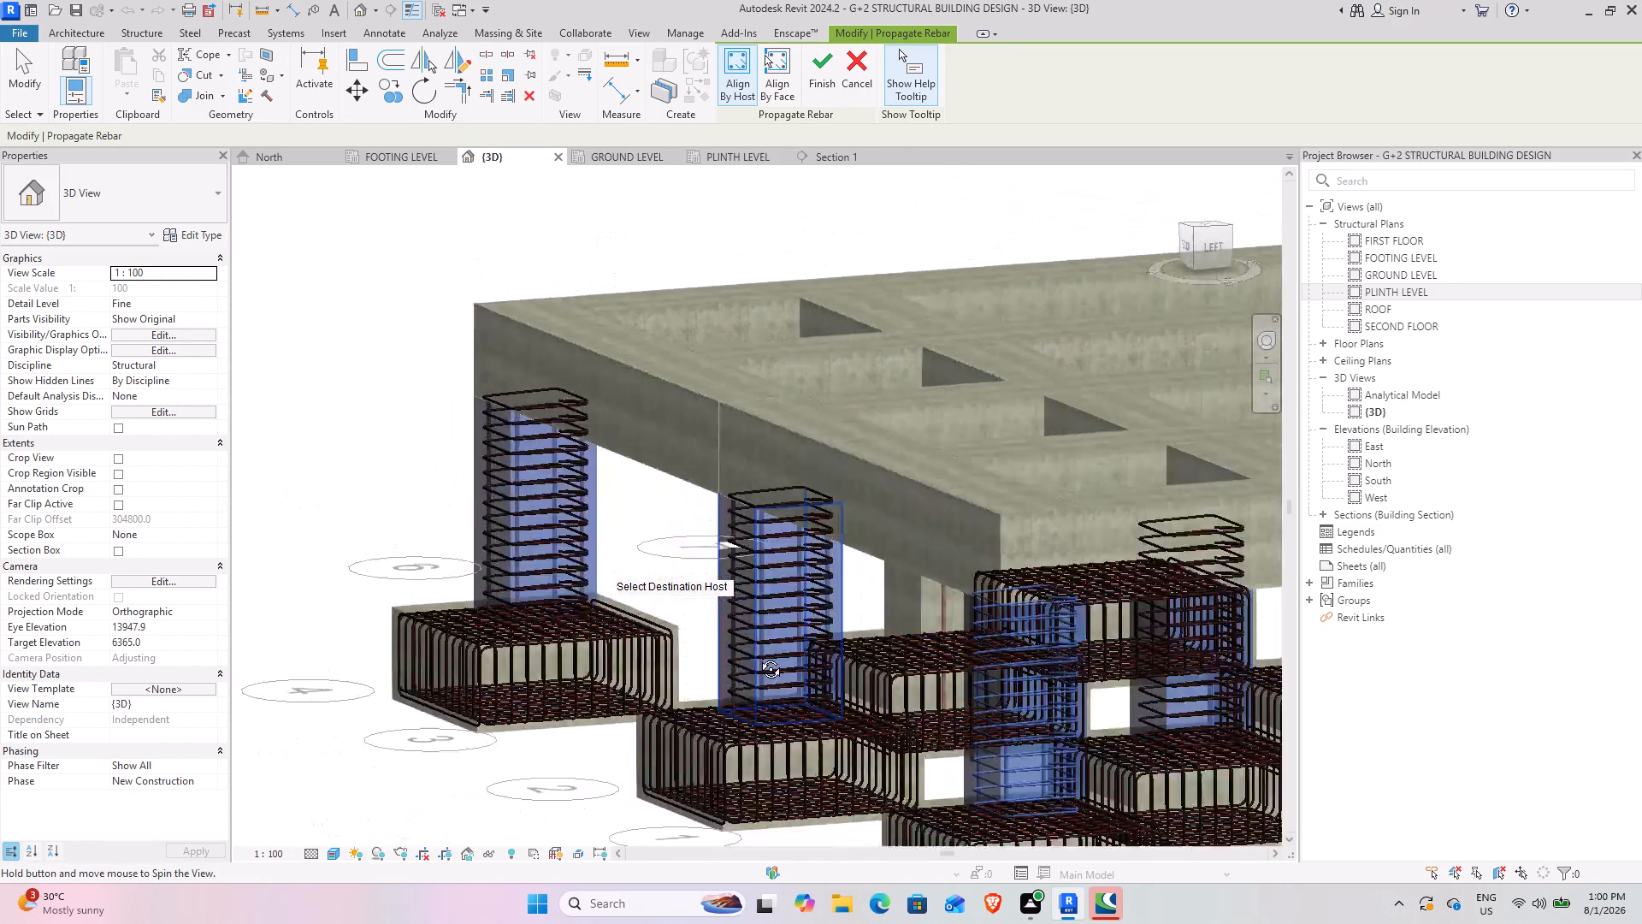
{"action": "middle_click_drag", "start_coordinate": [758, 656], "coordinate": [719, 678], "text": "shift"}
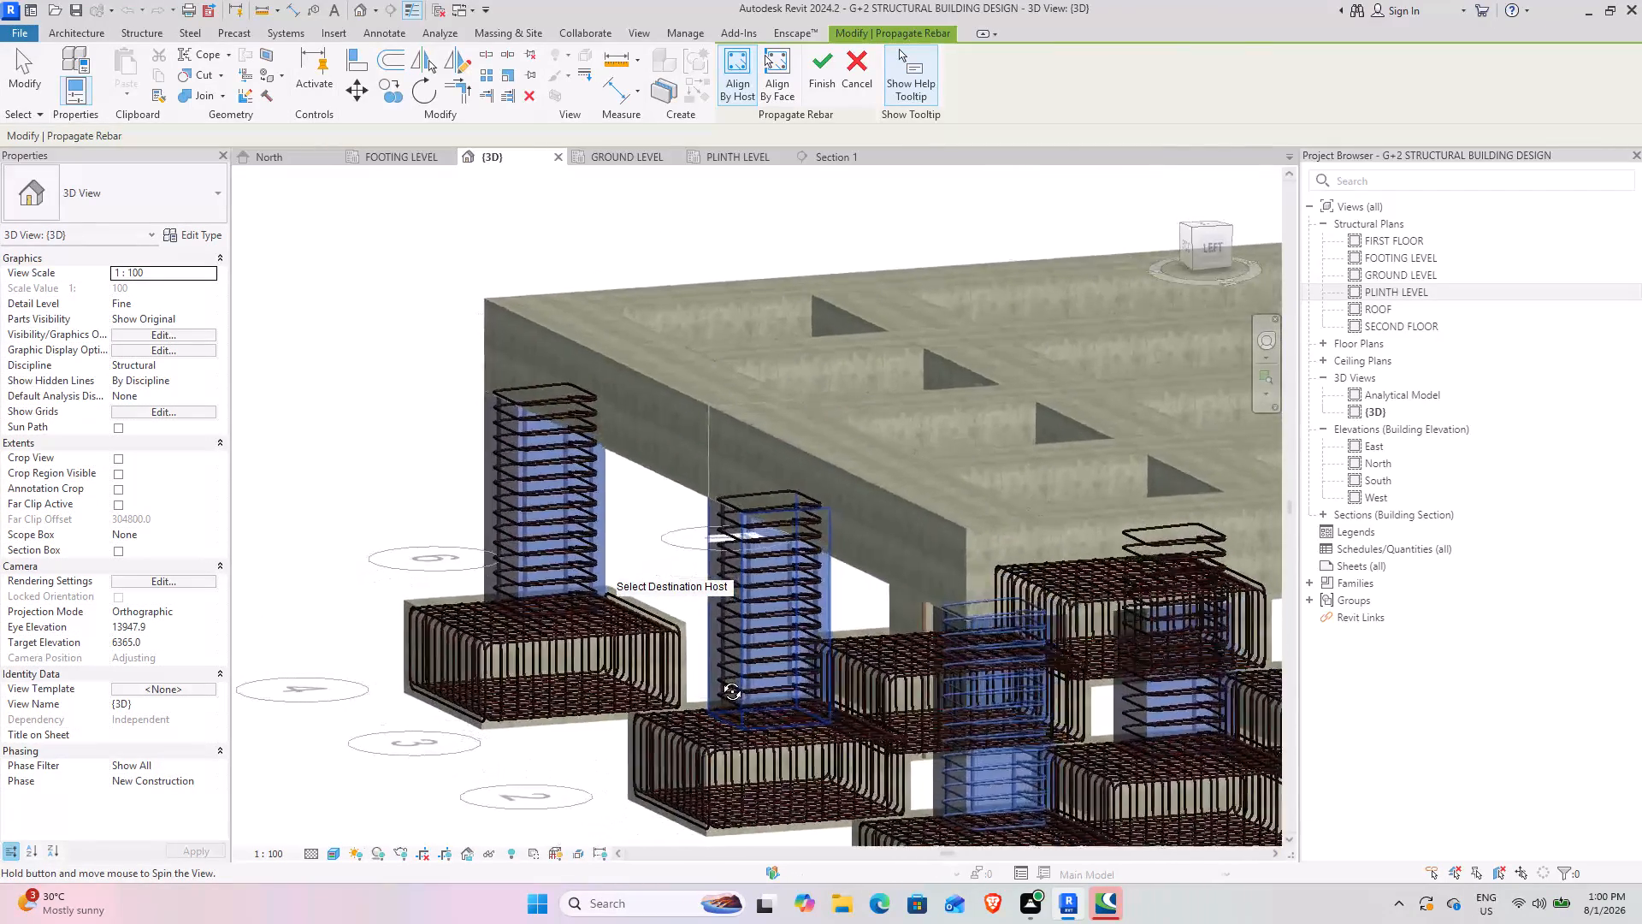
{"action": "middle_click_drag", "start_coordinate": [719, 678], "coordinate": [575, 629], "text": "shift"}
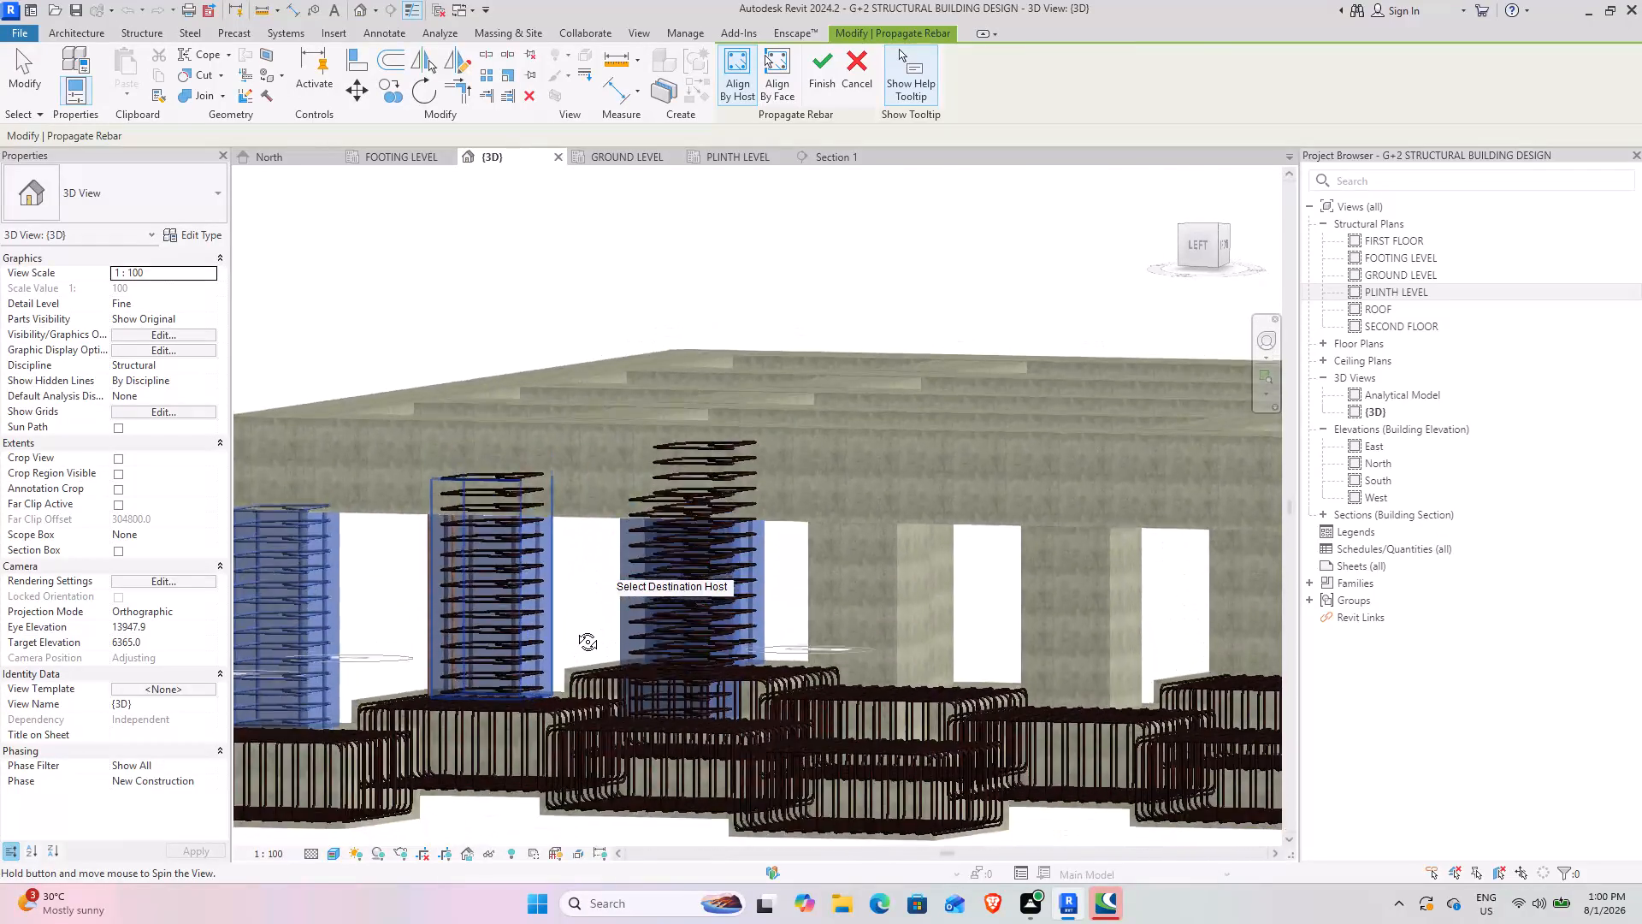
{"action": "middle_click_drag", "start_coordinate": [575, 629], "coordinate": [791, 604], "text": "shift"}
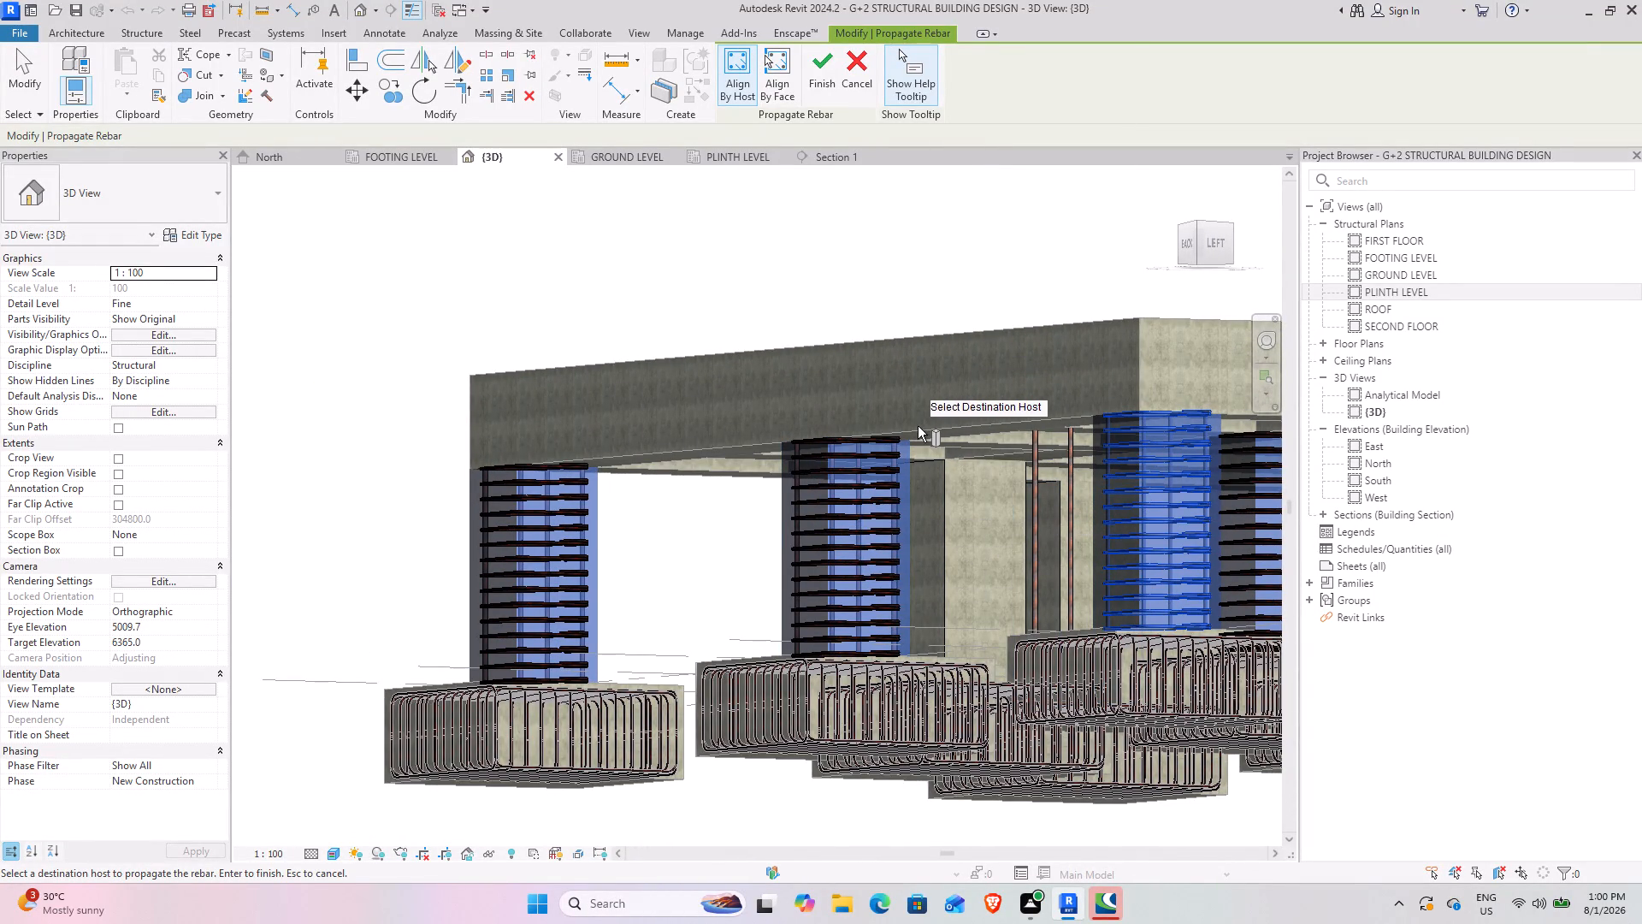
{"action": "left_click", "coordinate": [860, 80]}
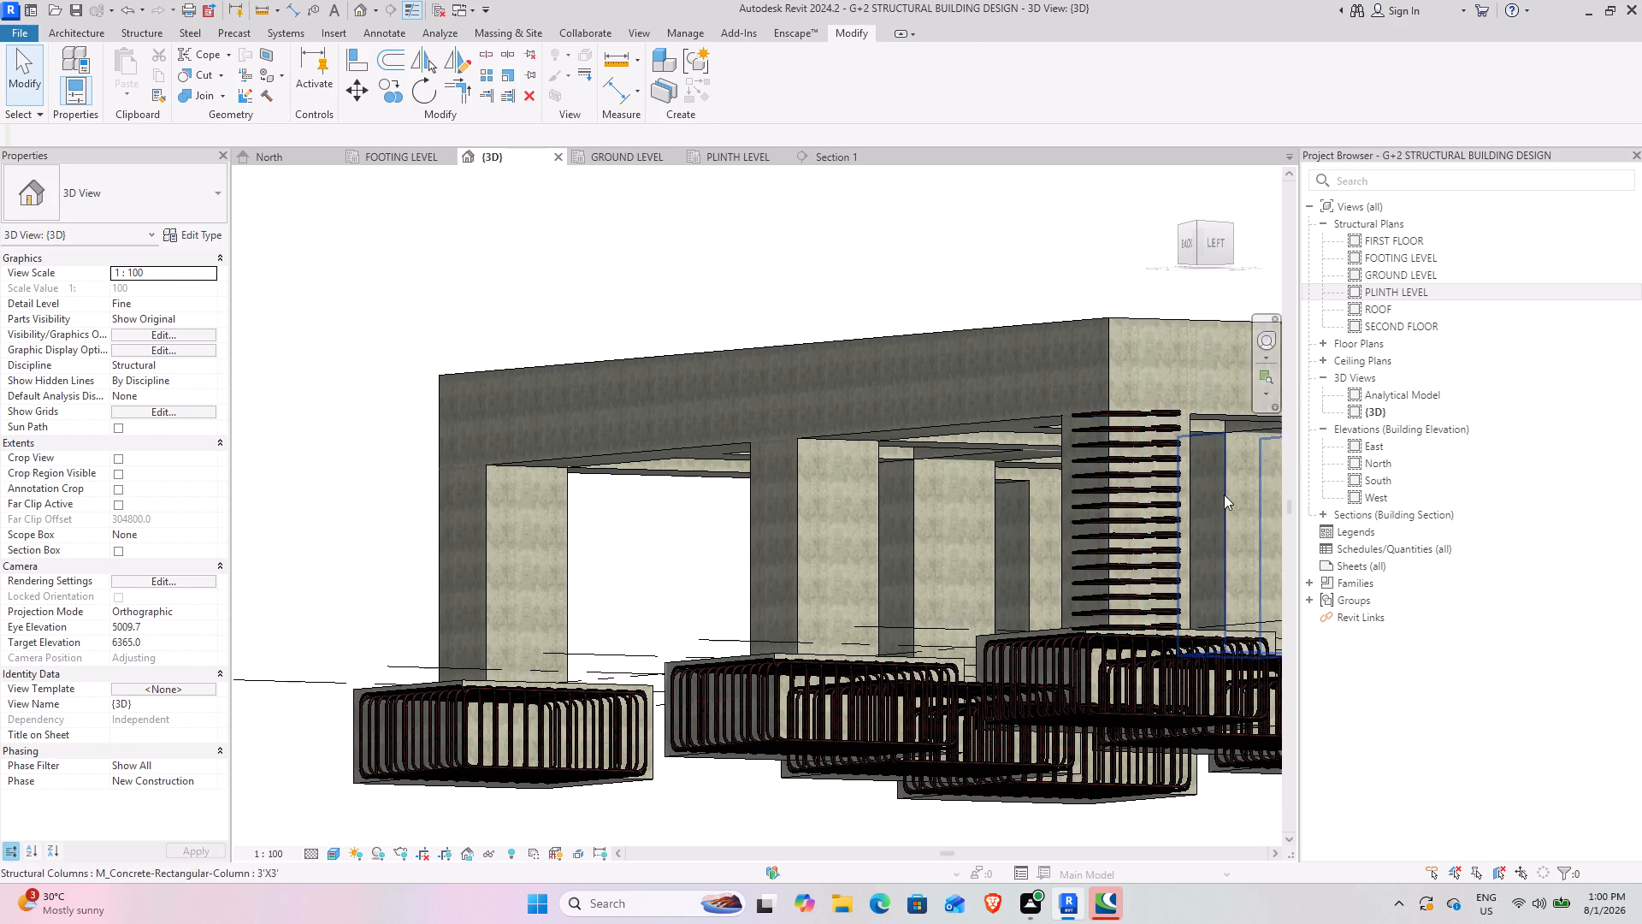
Delete the four 43M vertical corner bars from the corner column in the PLINTH LEVEL plan.
{"action": "left_click", "coordinate": [746, 154]}
{"action": "scroll", "coordinate": [339, 519], "scroll_direction": "up", "scroll_amount": 7}
{"action": "middle_click_drag", "start_coordinate": [457, 505], "coordinate": [463, 505]}
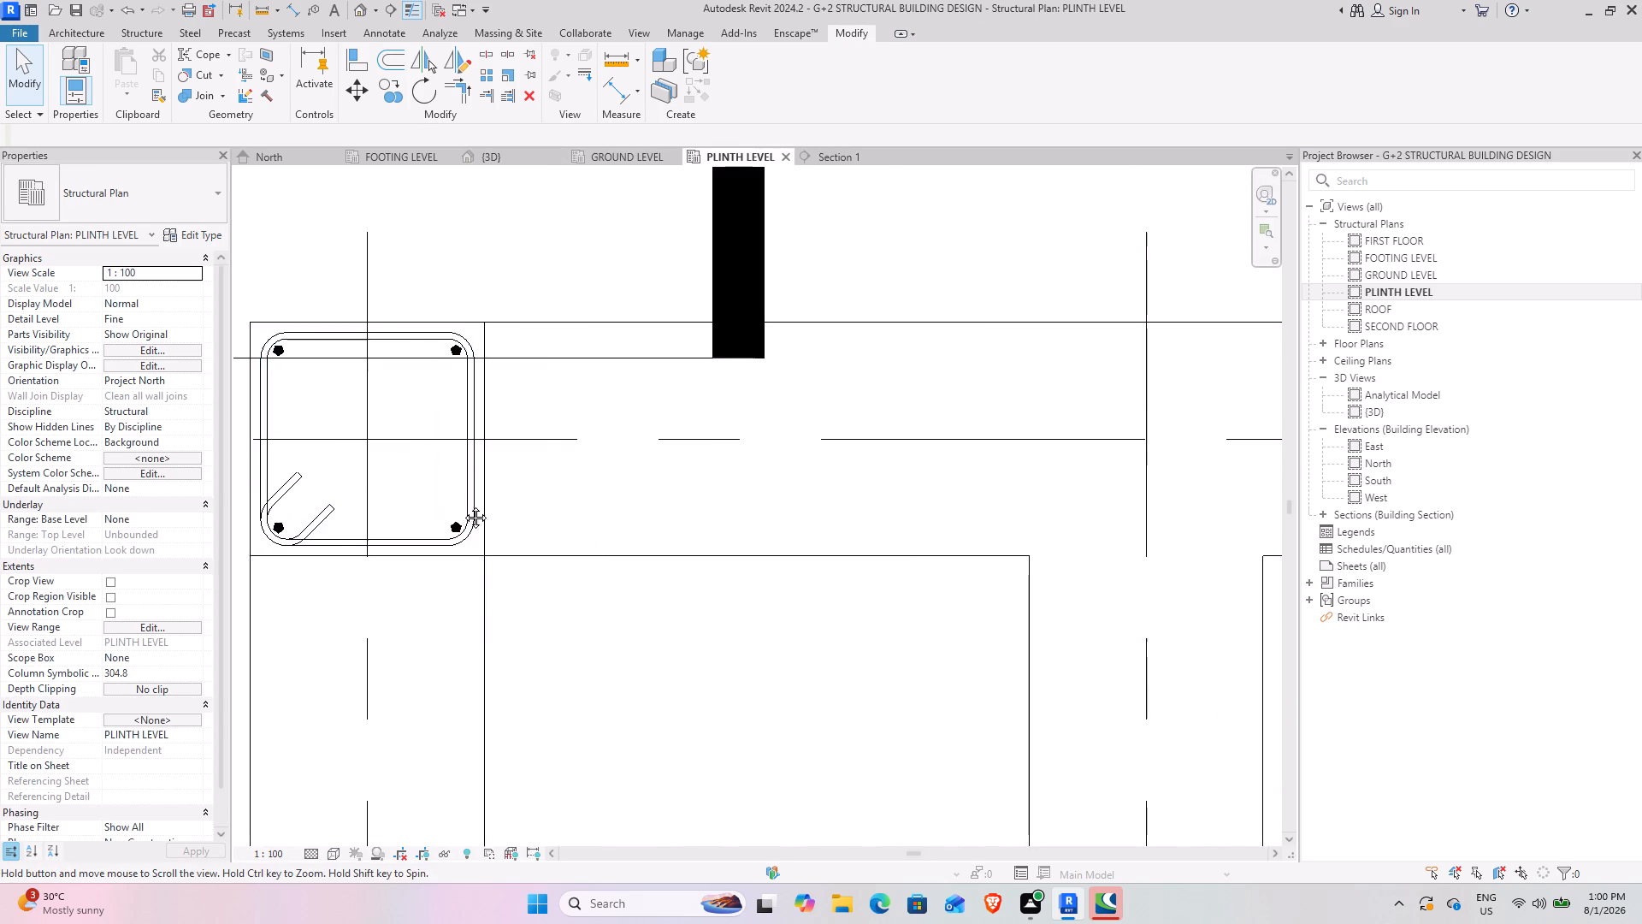
{"action": "middle_click_drag", "start_coordinate": [463, 505], "coordinate": [583, 505]}
{"action": "left_click", "coordinate": [585, 524]}
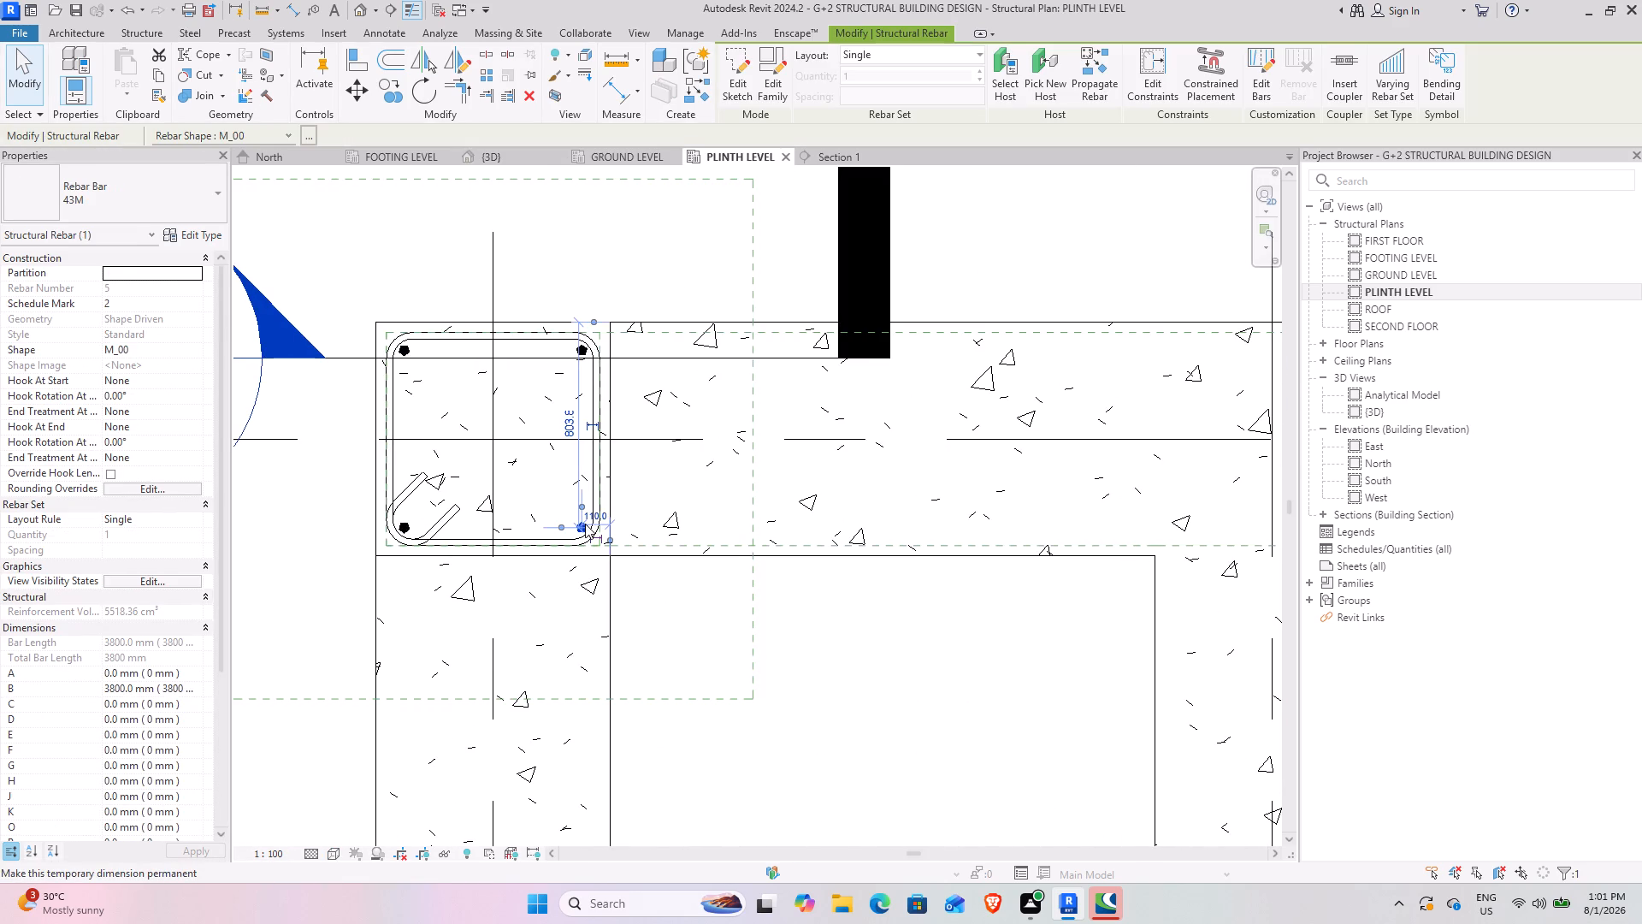
{"action": "left_click", "coordinate": [581, 354], "text": "ctrl"}
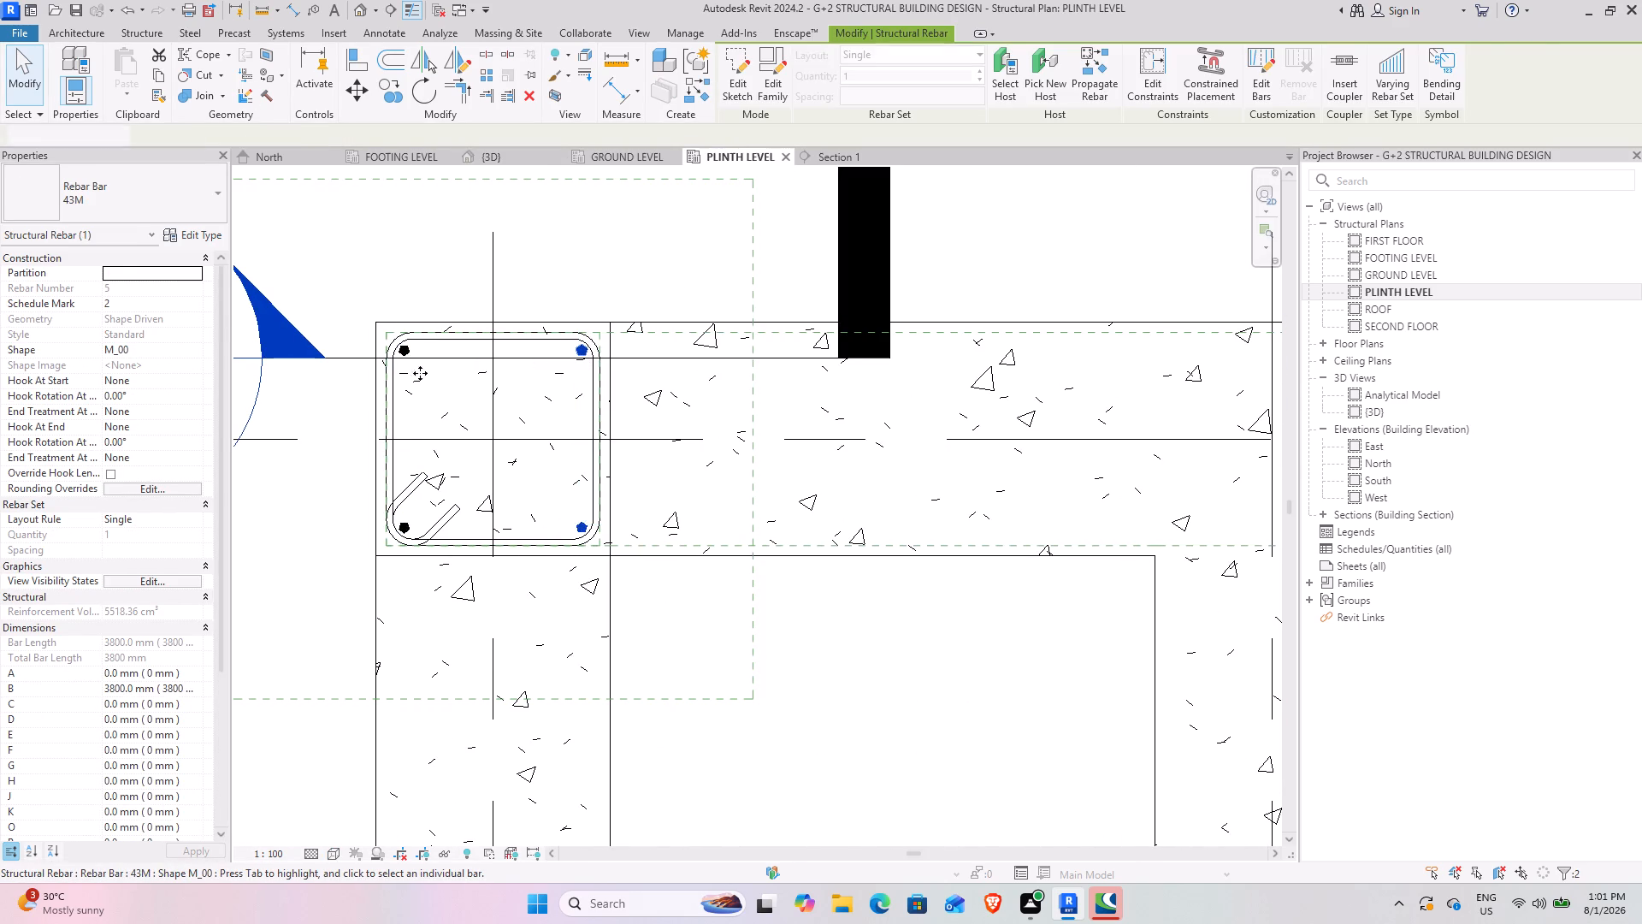
{"action": "left_click", "coordinate": [408, 345], "text": "ctrl"}
{"action": "left_click", "coordinate": [403, 536], "text": "ctrl"}
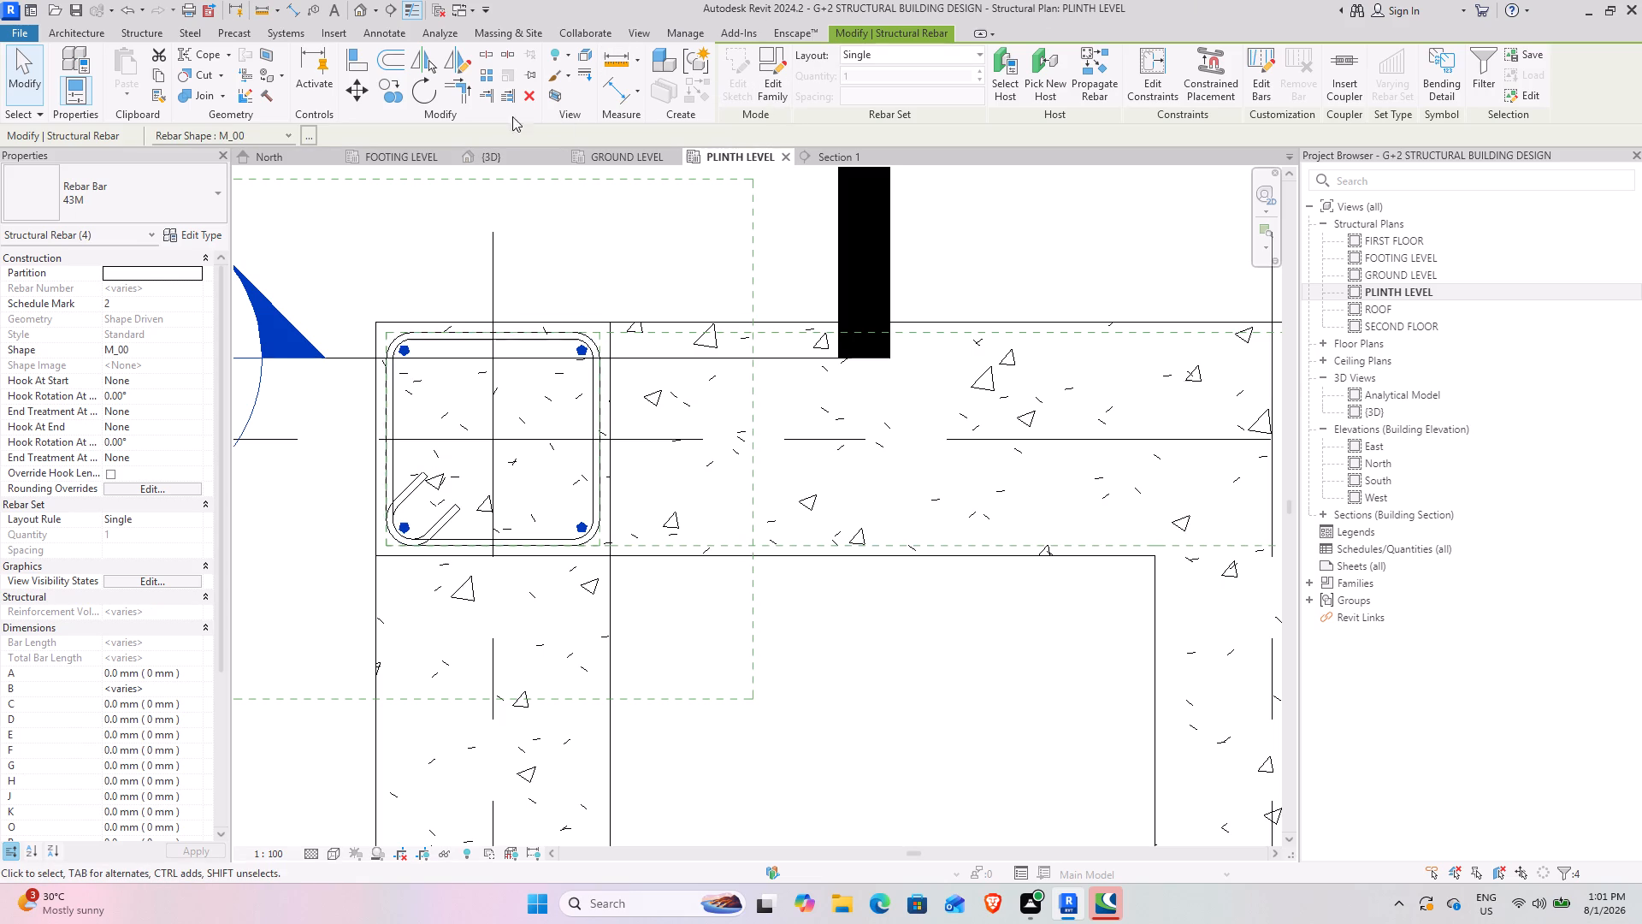
{"action": "left_click", "coordinate": [524, 90]}
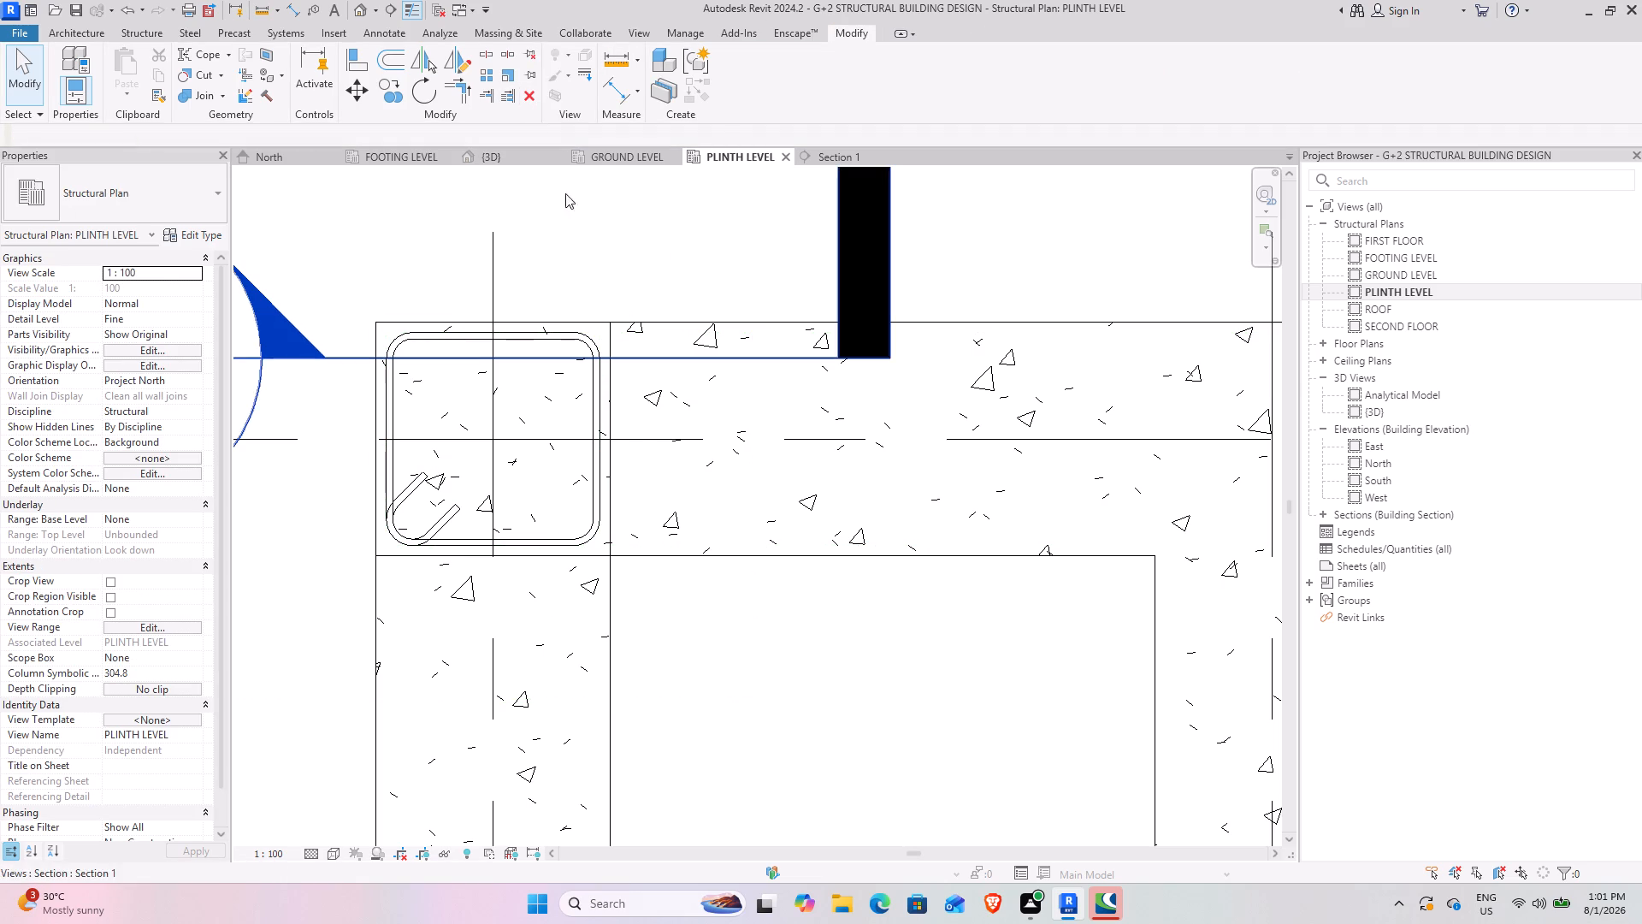
Set the FOOTING LEVEL plan to Fine detail level and Wireframe visual style.
{"action": "left_click", "coordinate": [393, 160]}
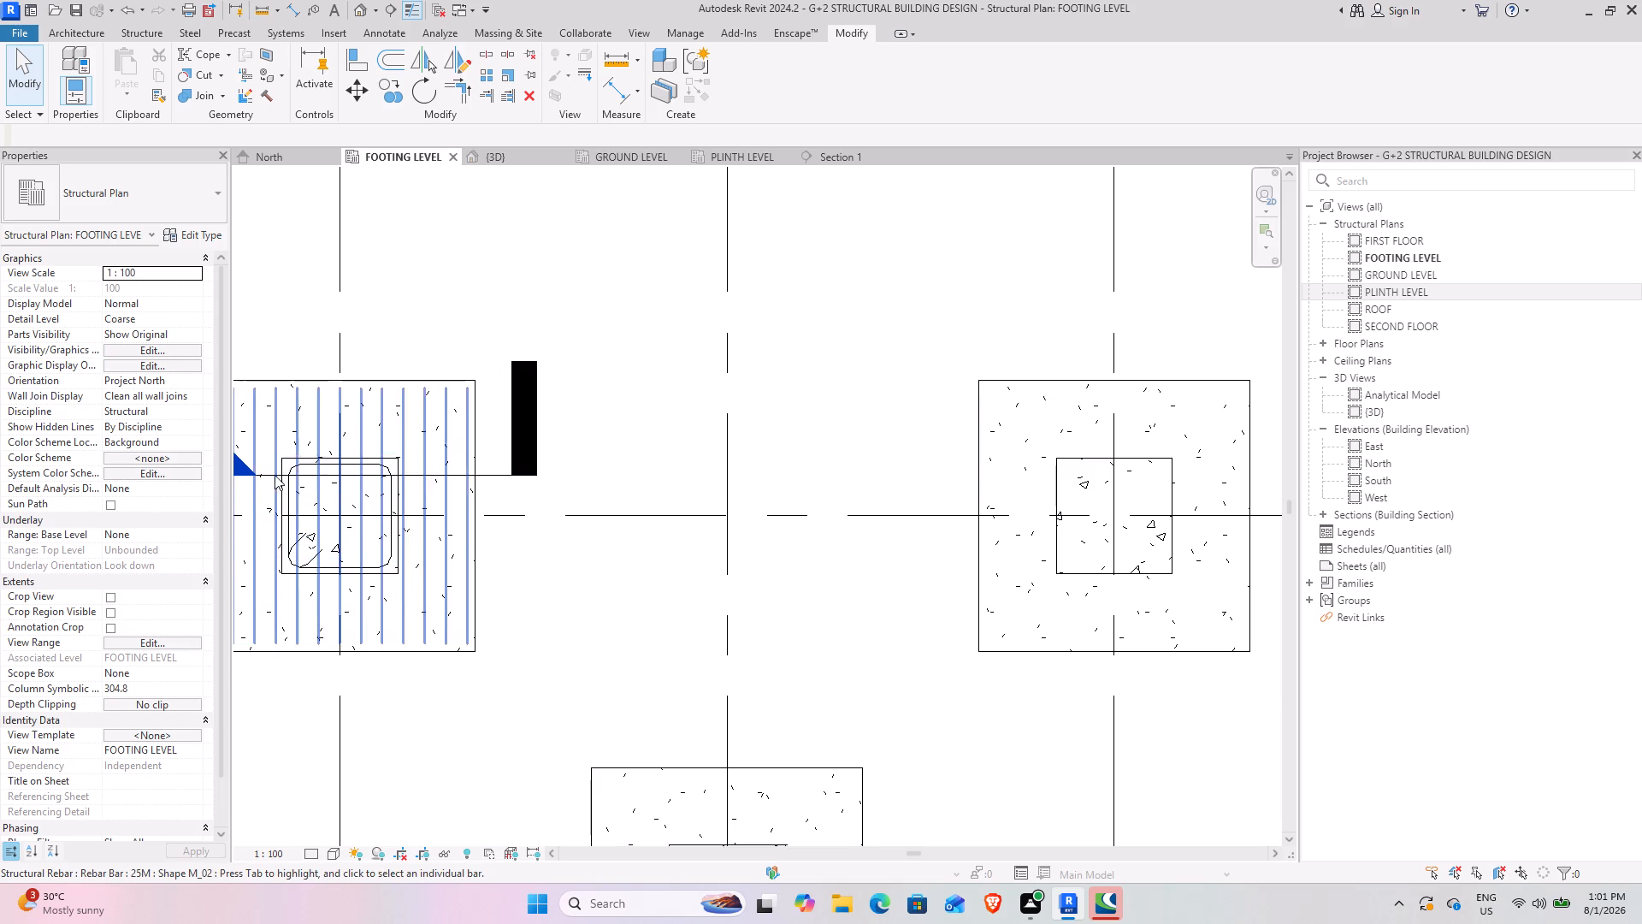
{"action": "left_click", "coordinate": [310, 854]}
{"action": "left_click", "coordinate": [340, 837]}
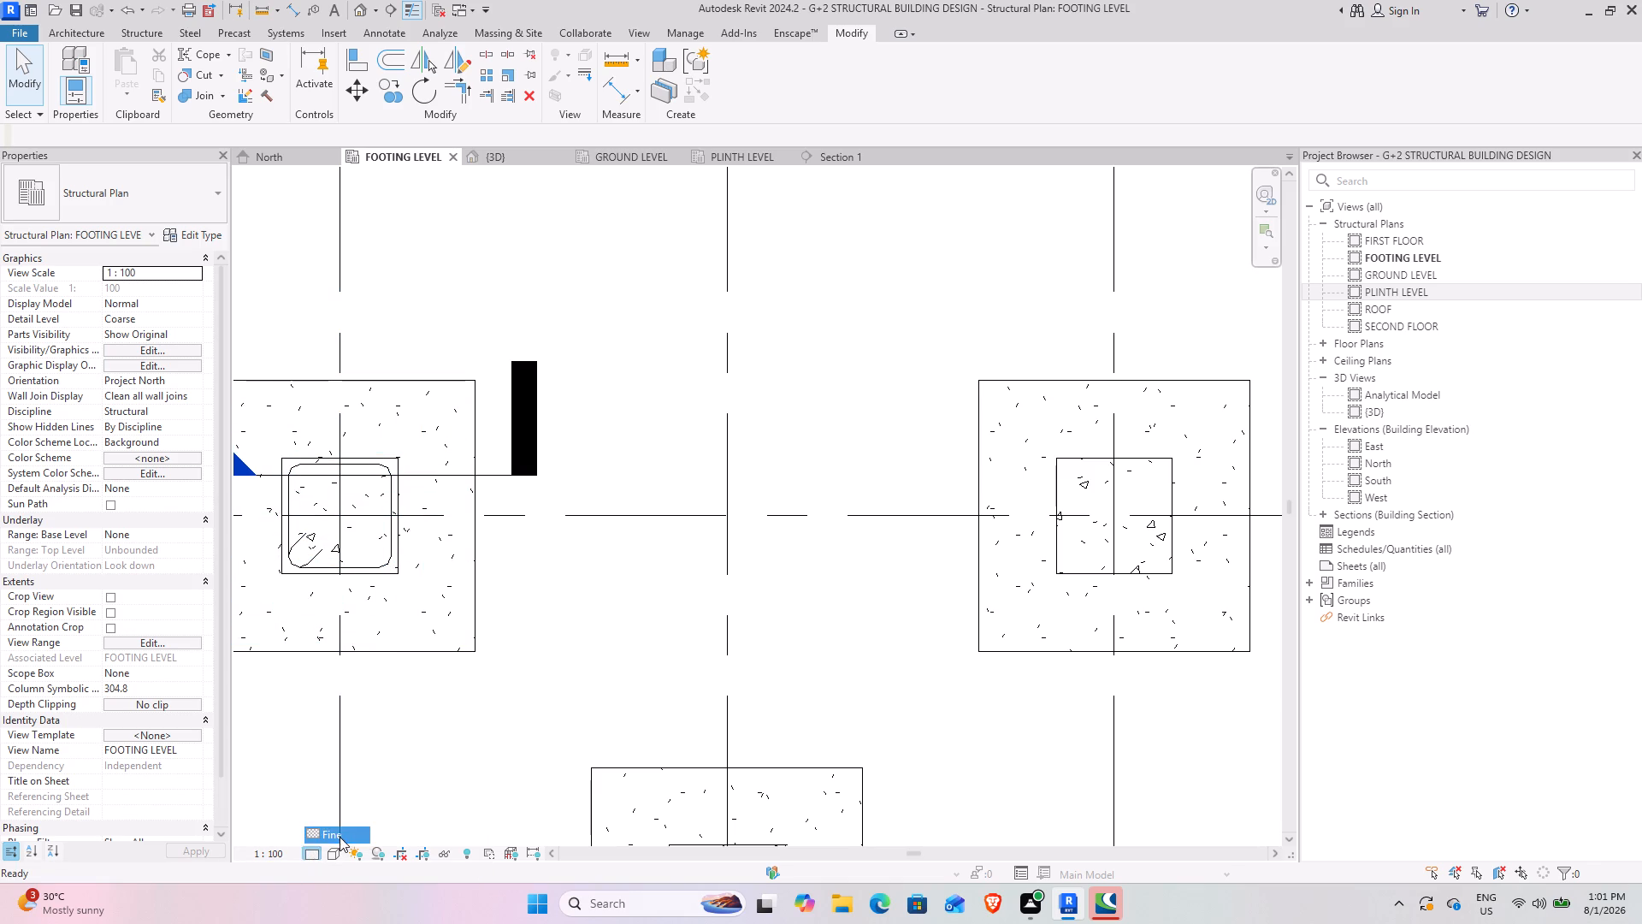
{"action": "left_click", "coordinate": [319, 850]}
{"action": "left_click", "coordinate": [325, 850]}
{"action": "left_click", "coordinate": [363, 749]}
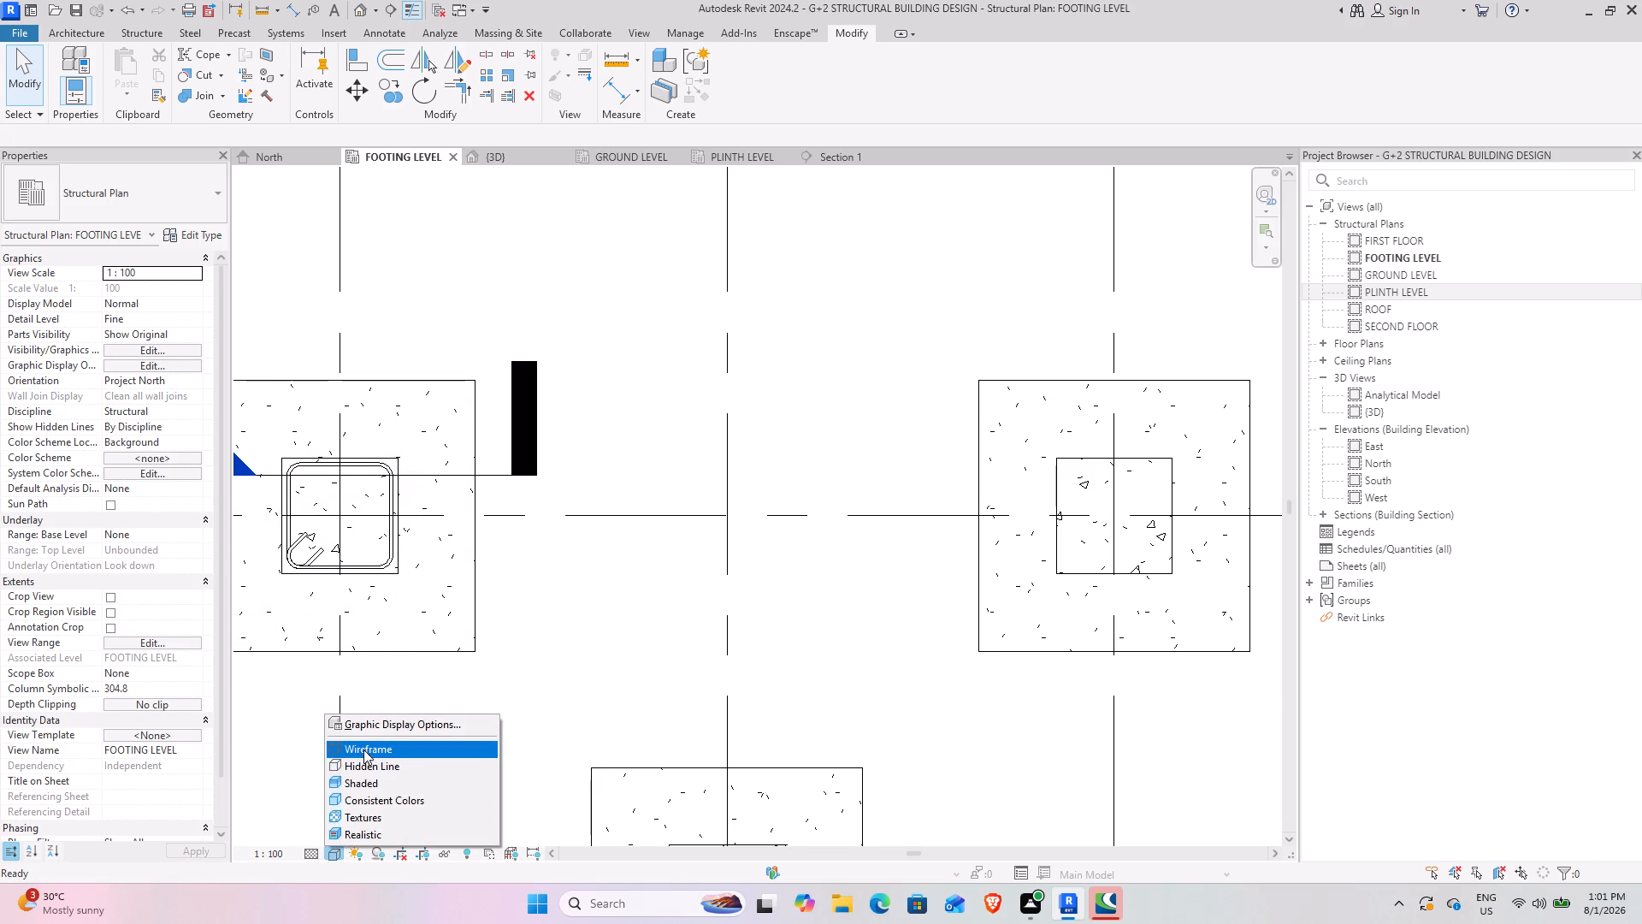
Start propagating the corner column's ties by host, adding the grid 6 columns at grids 3 and 5 as destinations.
{"action": "scroll", "coordinate": [385, 639], "scroll_direction": "up", "scroll_amount": 3}
{"action": "middle_click_drag", "start_coordinate": [388, 640], "coordinate": [648, 710]}
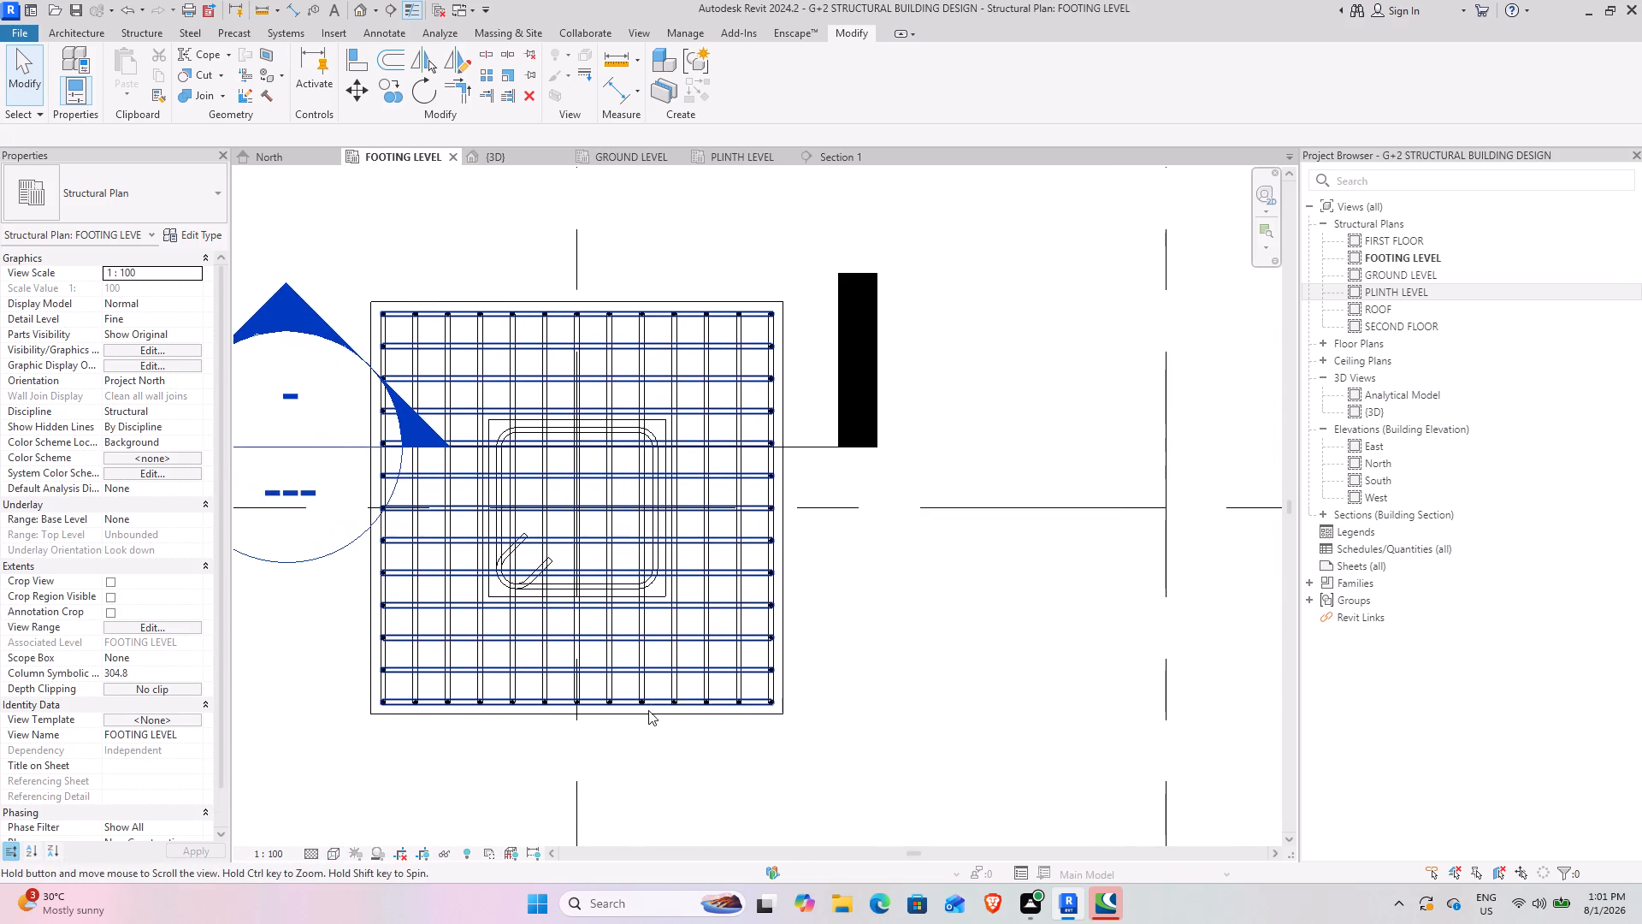
{"action": "middle_click_drag", "start_coordinate": [648, 710], "coordinate": [649, 699]}
{"action": "scroll", "coordinate": [578, 532], "scroll_direction": "up", "scroll_amount": 4}
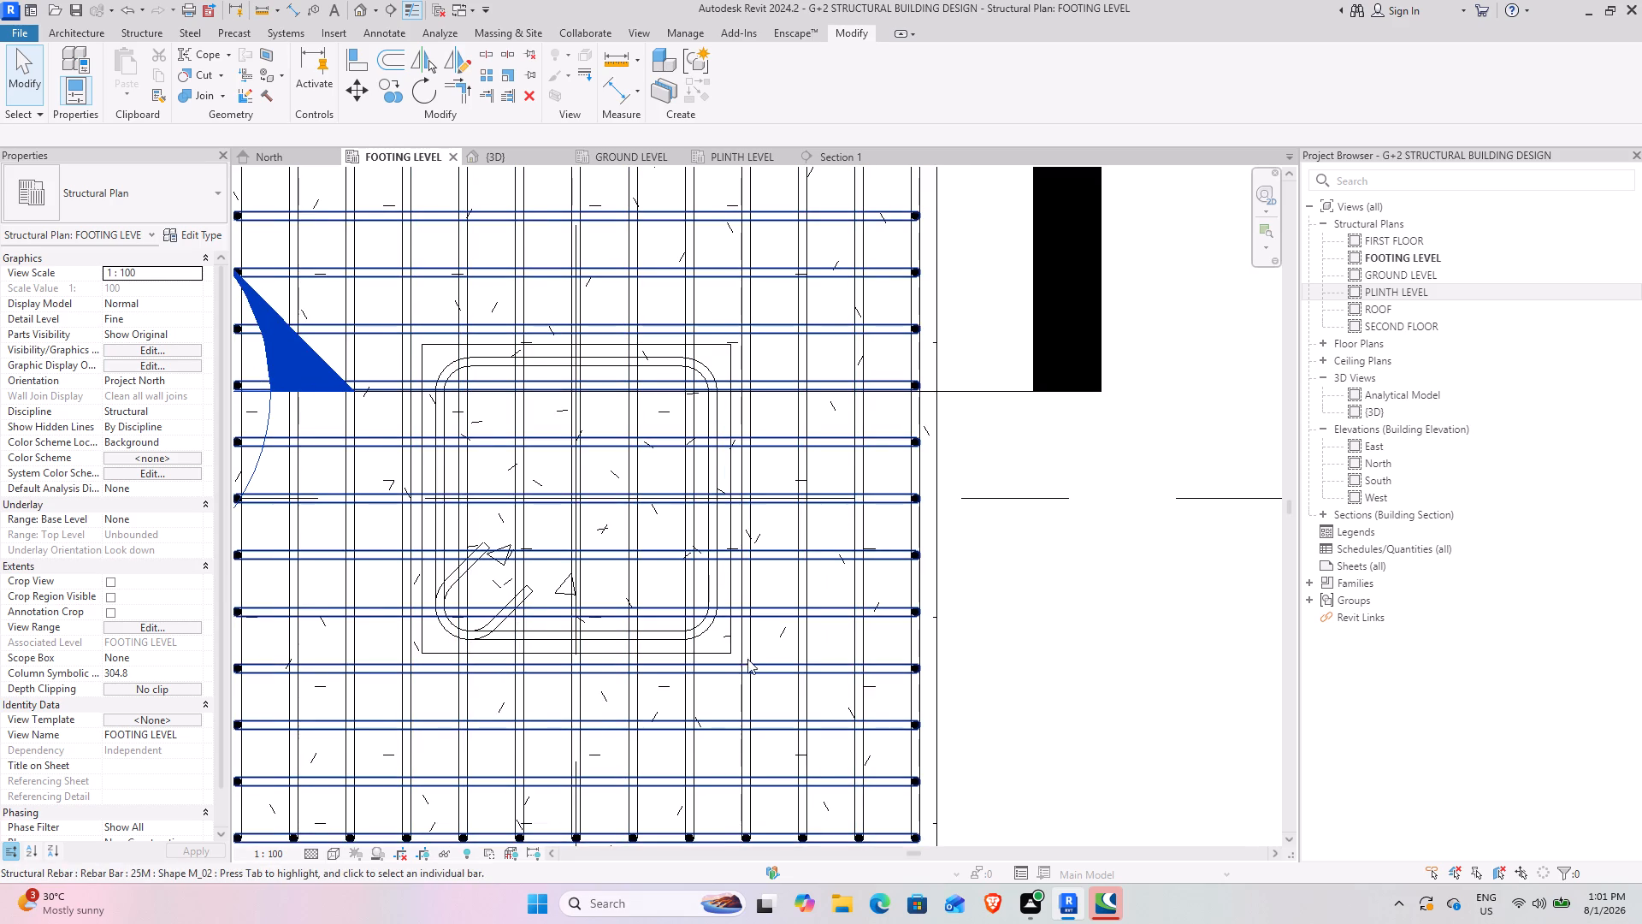
{"action": "left_click", "coordinate": [721, 647]}
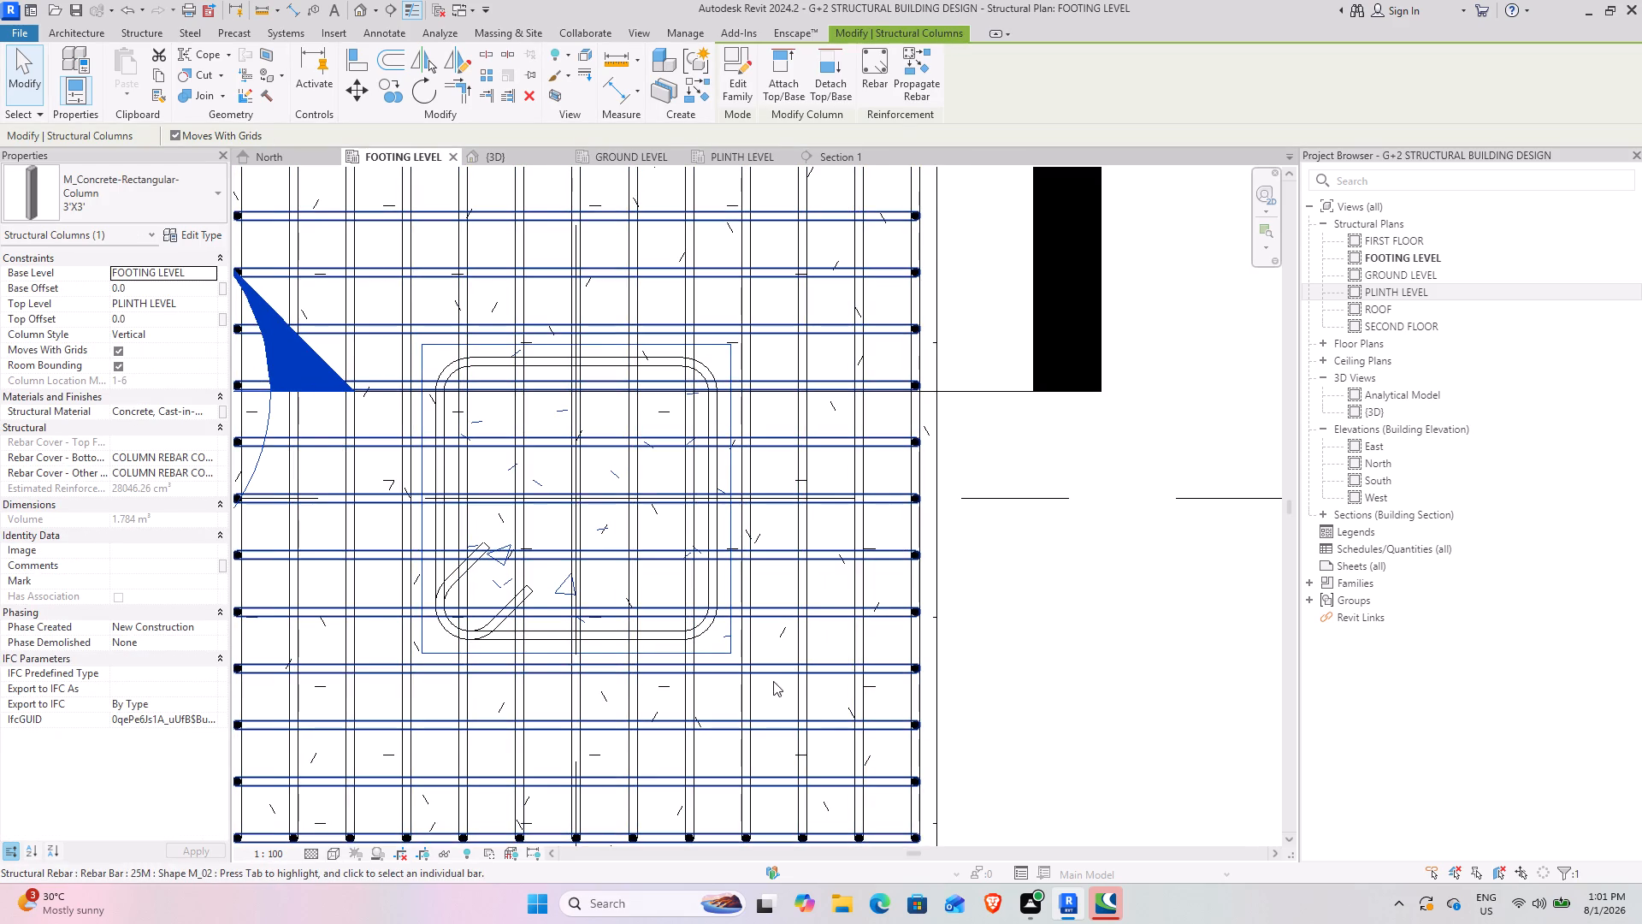
{"action": "left_click", "coordinate": [916, 62]}
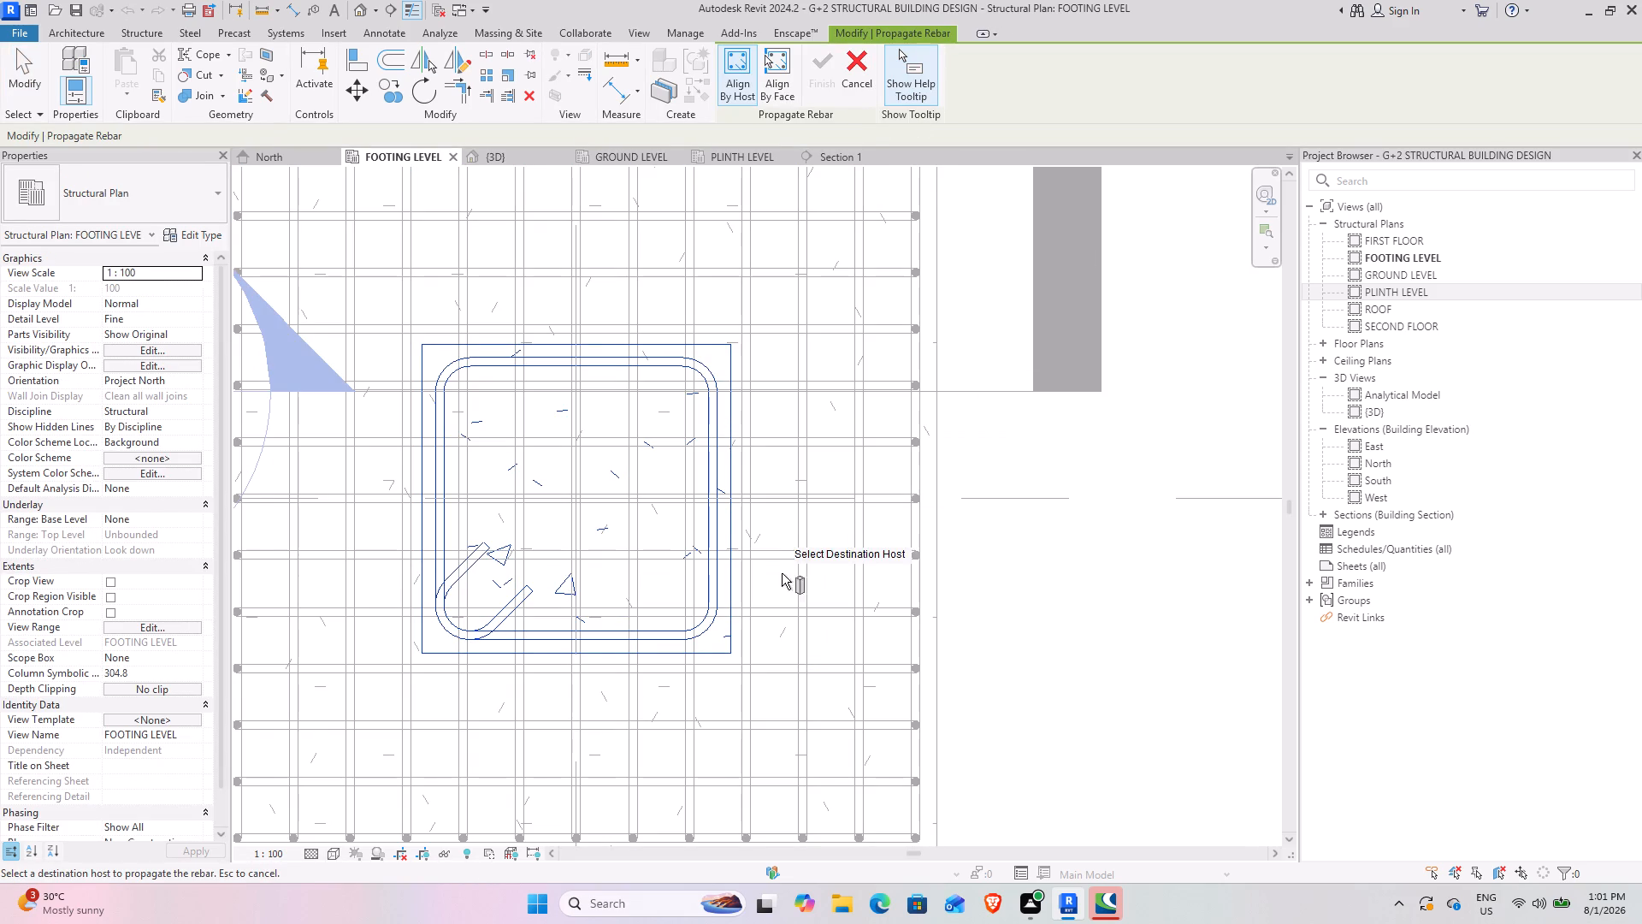
{"action": "scroll", "coordinate": [728, 581], "scroll_direction": "down", "scroll_amount": 3}
{"action": "middle_click_drag", "start_coordinate": [1078, 683], "coordinate": [690, 672]}
{"action": "scroll", "coordinate": [826, 589], "scroll_direction": "down", "scroll_amount": 2}
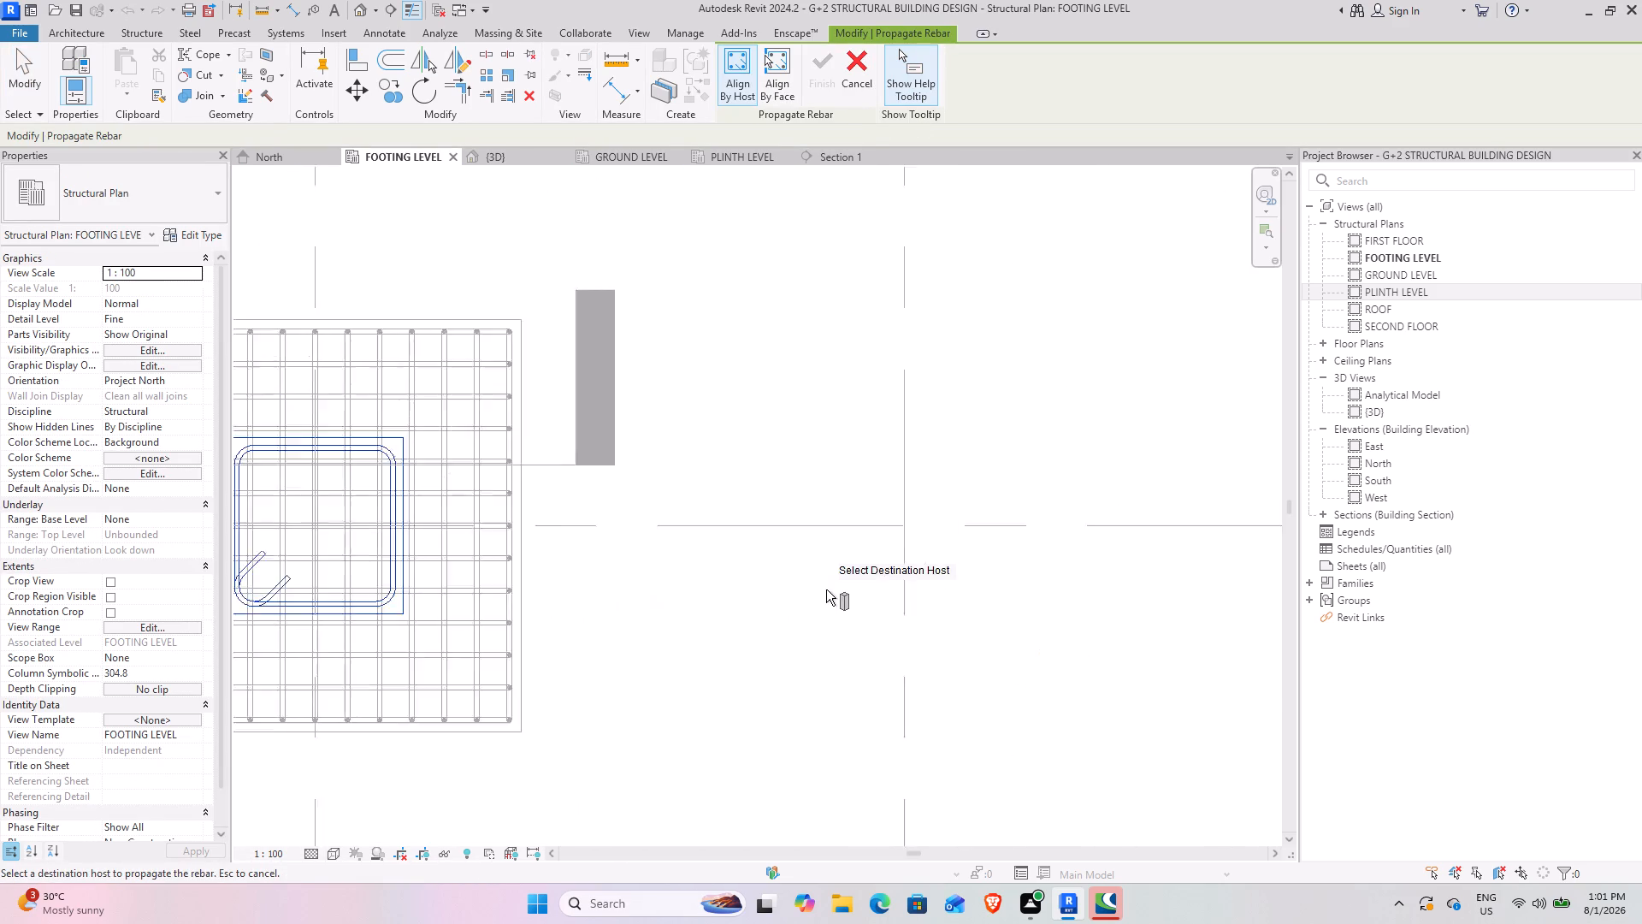
{"action": "scroll", "coordinate": [826, 589], "scroll_direction": "down", "scroll_amount": 2}
{"action": "middle_click_drag", "start_coordinate": [1042, 595], "coordinate": [659, 630]}
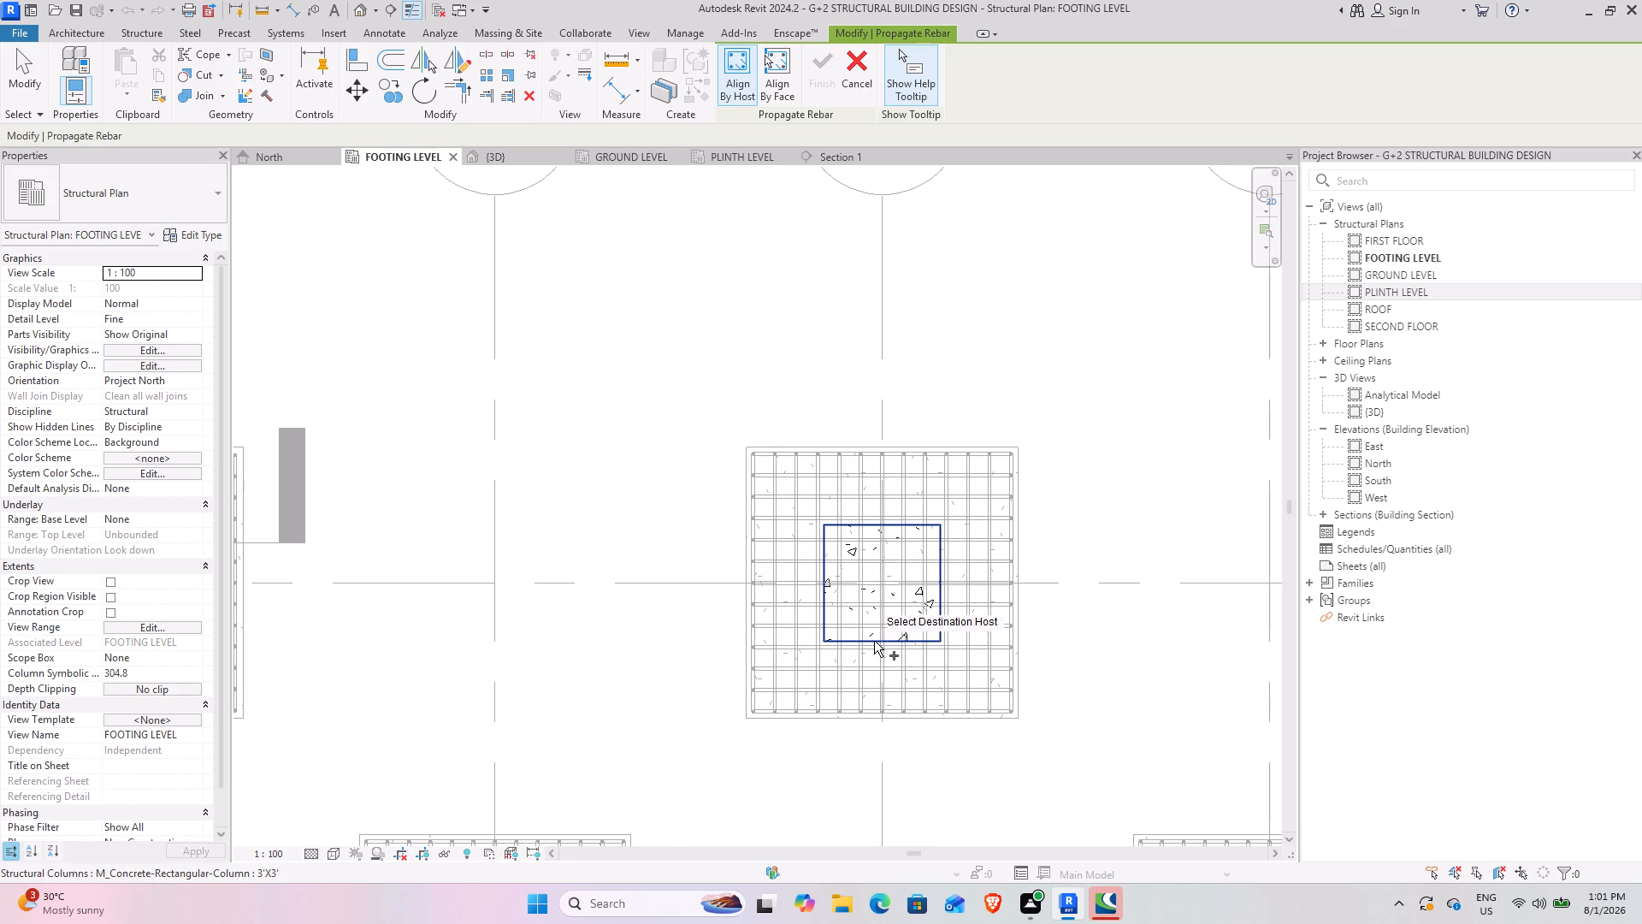
{"action": "left_click", "coordinate": [874, 641]}
{"action": "scroll", "coordinate": [1059, 600], "scroll_direction": "down", "scroll_amount": 4}
{"action": "middle_click_drag", "start_coordinate": [1149, 615], "coordinate": [641, 694]}
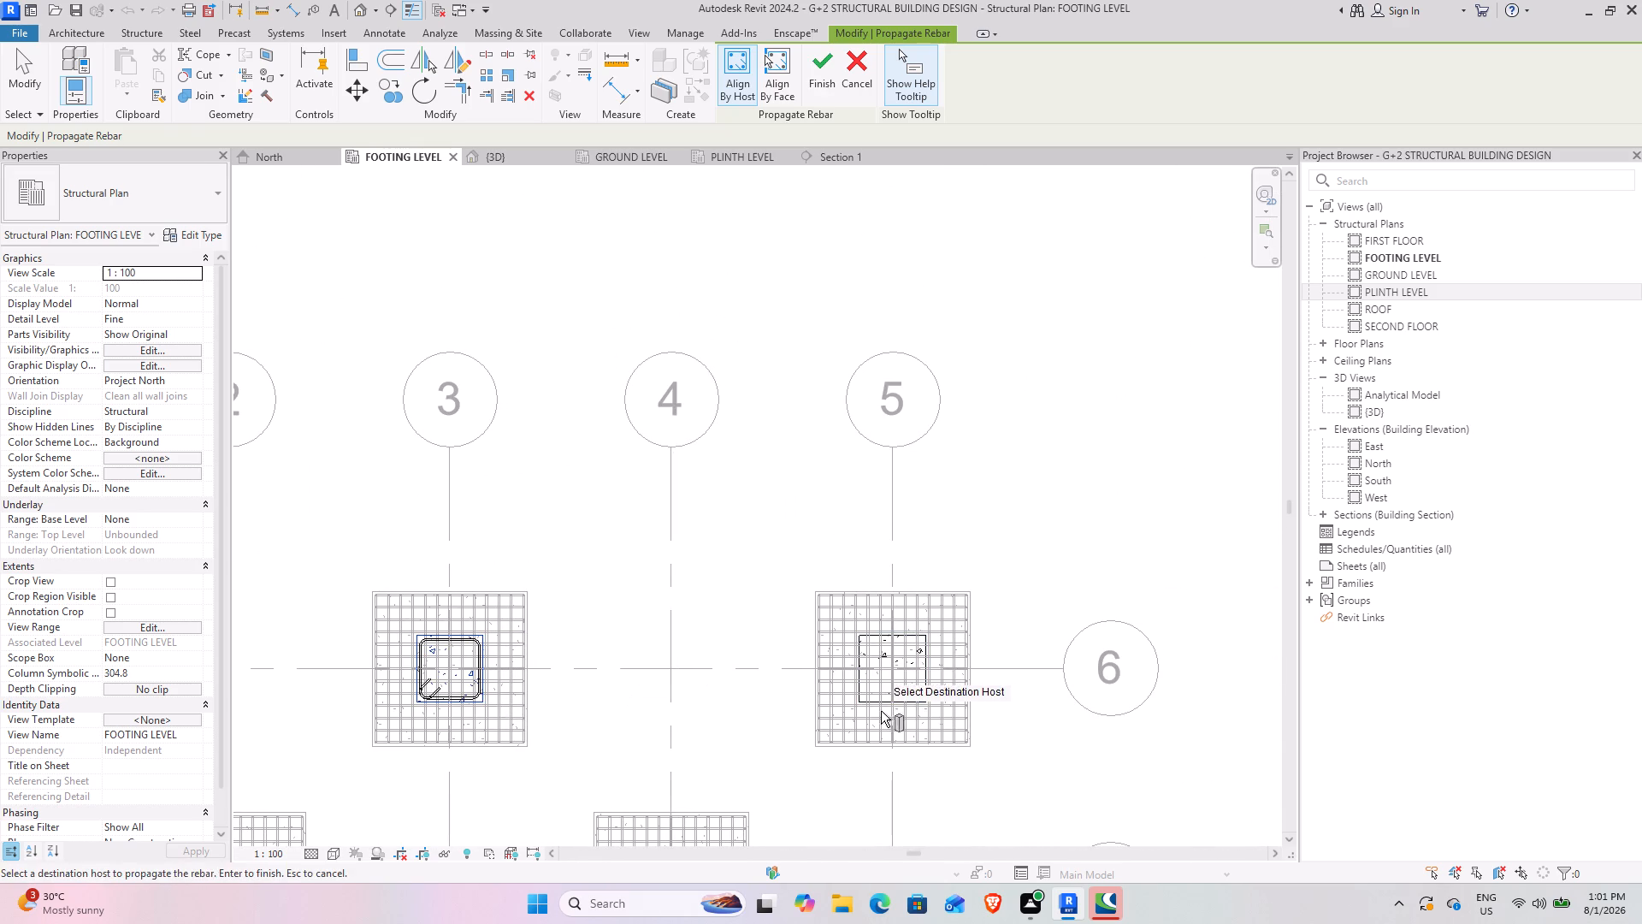
{"action": "left_click", "coordinate": [886, 704]}
Add the columns on grid 7 at grids 2 and 4 and on grid 8 at grids 1, 3 and 5 as destination hosts.
{"action": "left_click_drag", "start_coordinate": [842, 746], "coordinate": [784, 359]}
{"action": "middle_click_drag", "start_coordinate": [842, 746], "coordinate": [784, 358]}
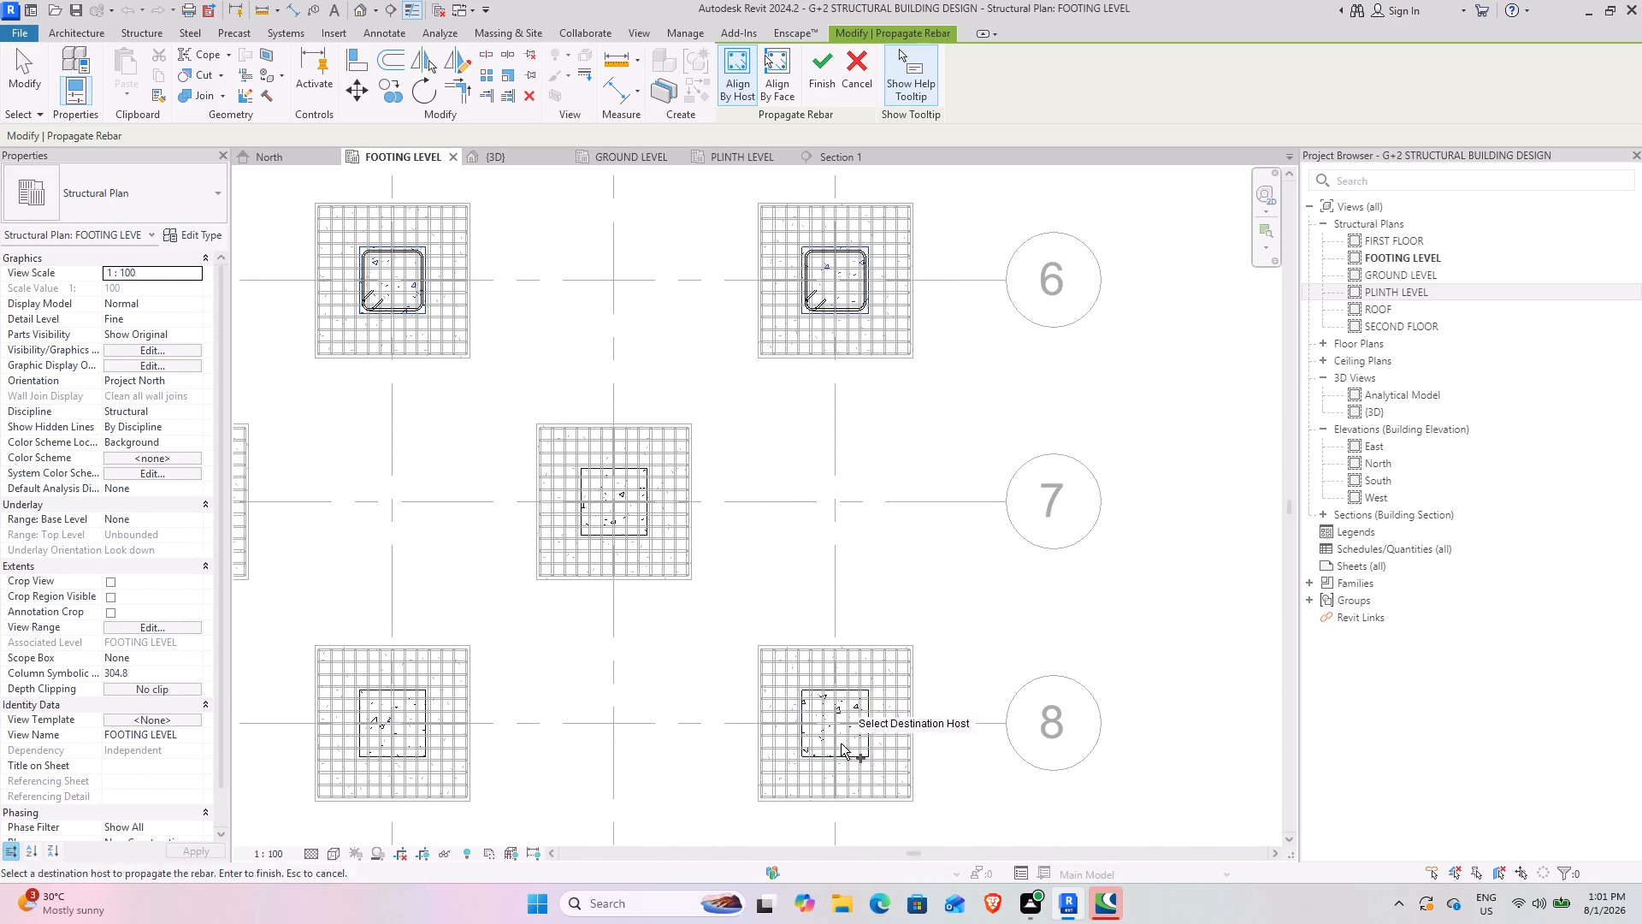
{"action": "left_click", "coordinate": [842, 756]}
{"action": "left_click", "coordinate": [593, 536]}
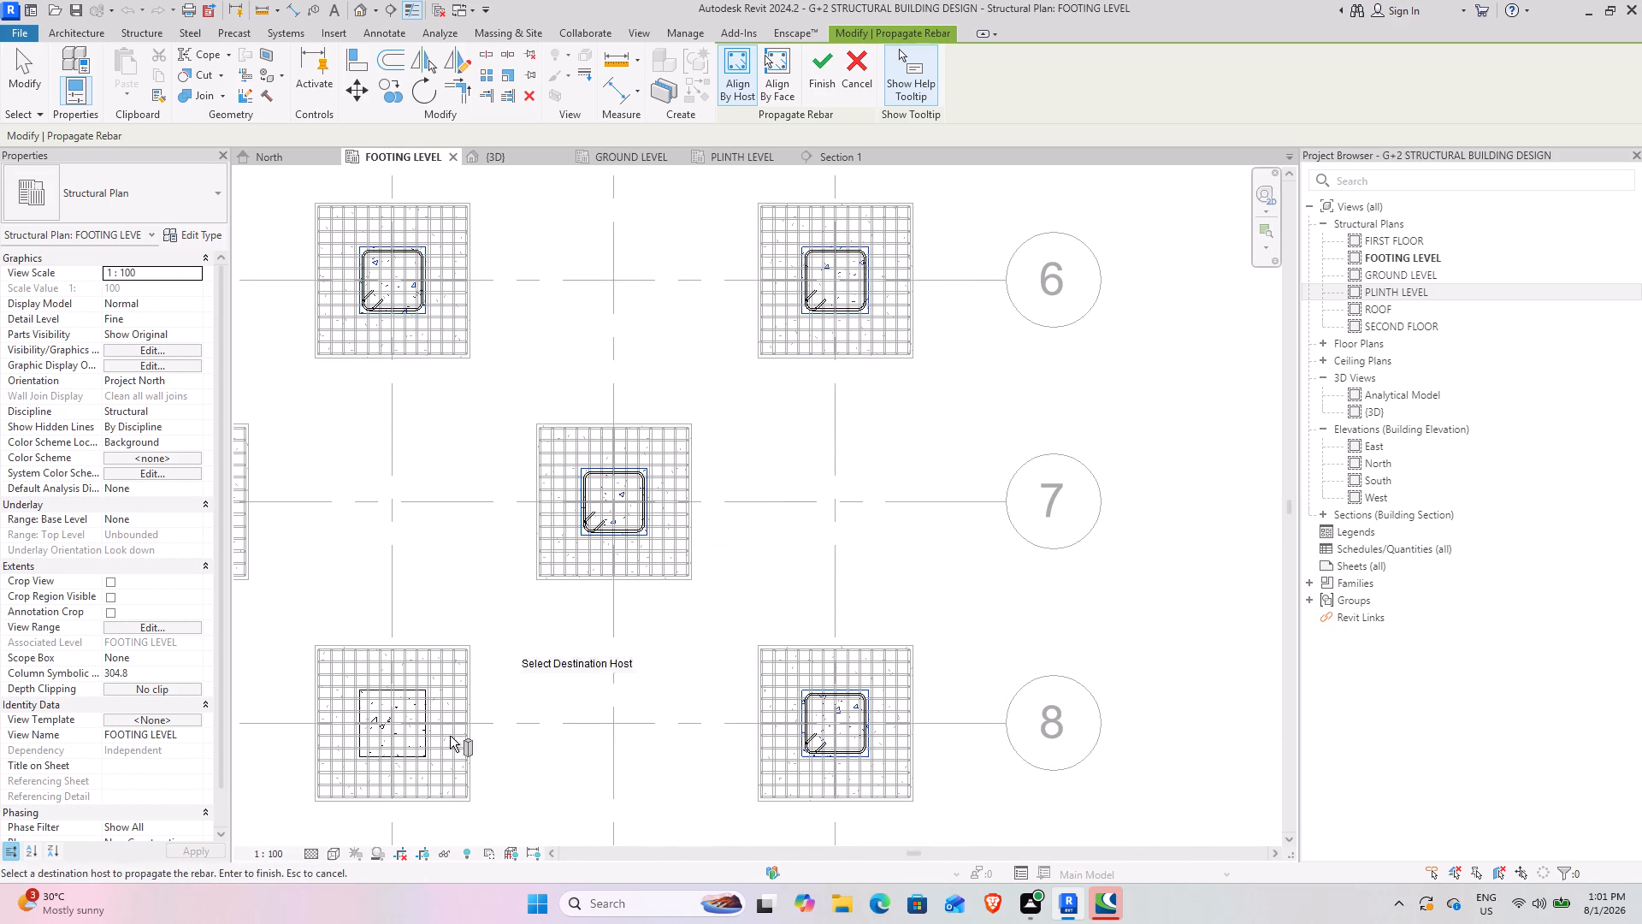
{"action": "left_click", "coordinate": [393, 754]}
{"action": "scroll", "coordinate": [655, 738], "scroll_direction": "down", "scroll_amount": 3}
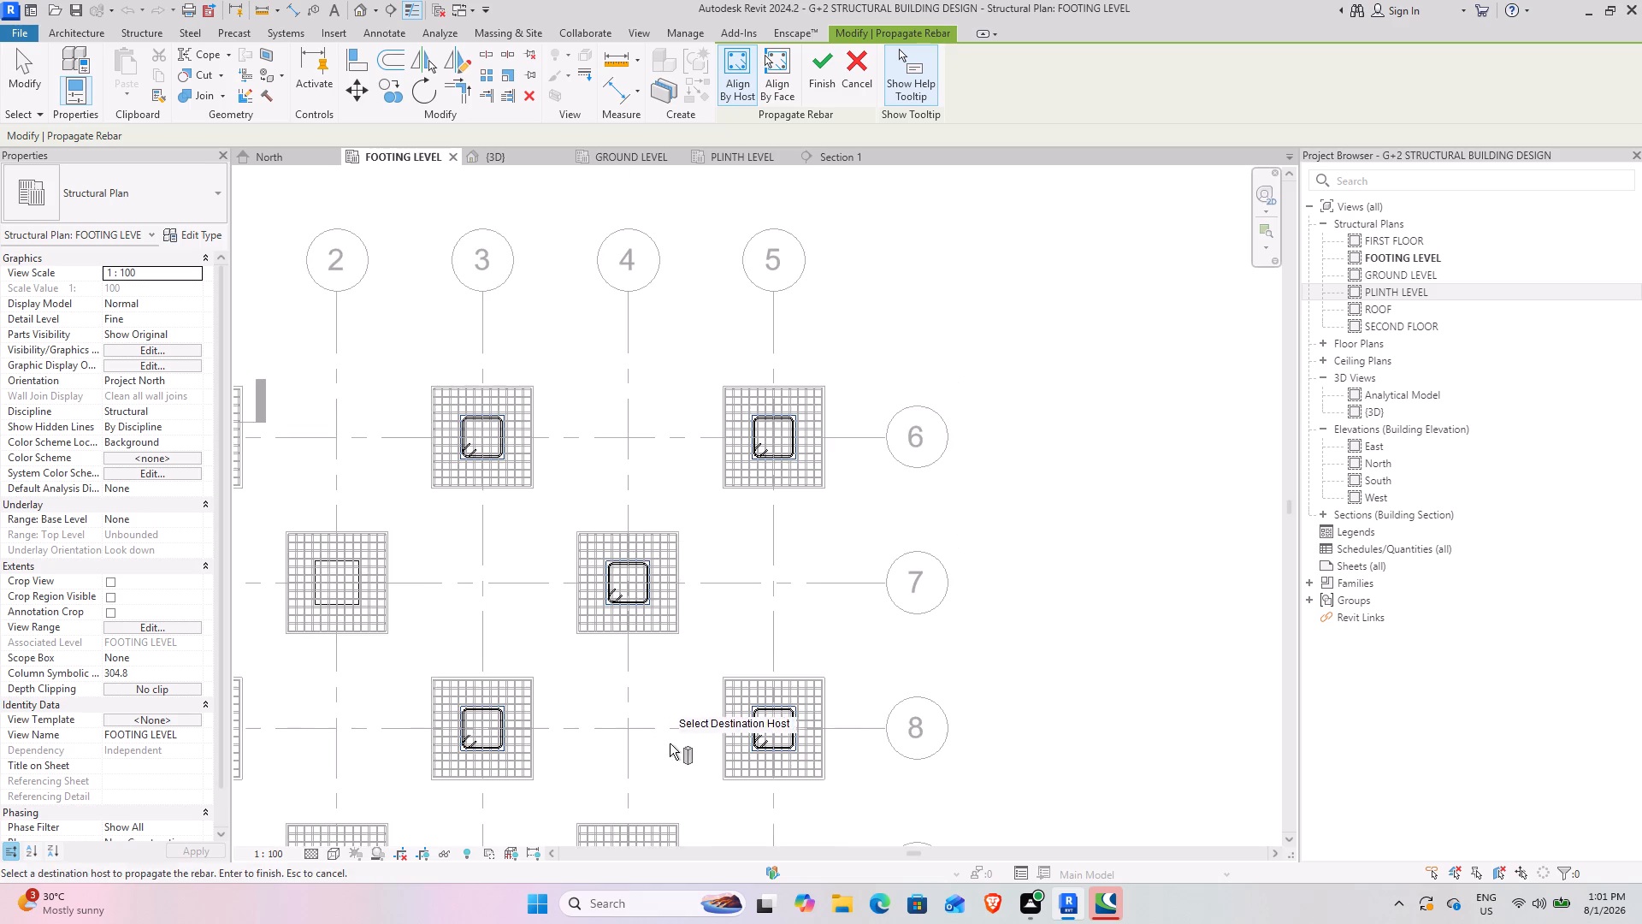
{"action": "middle_click_drag", "start_coordinate": [670, 741], "coordinate": [985, 528]}
{"action": "left_click", "coordinate": [662, 394]}
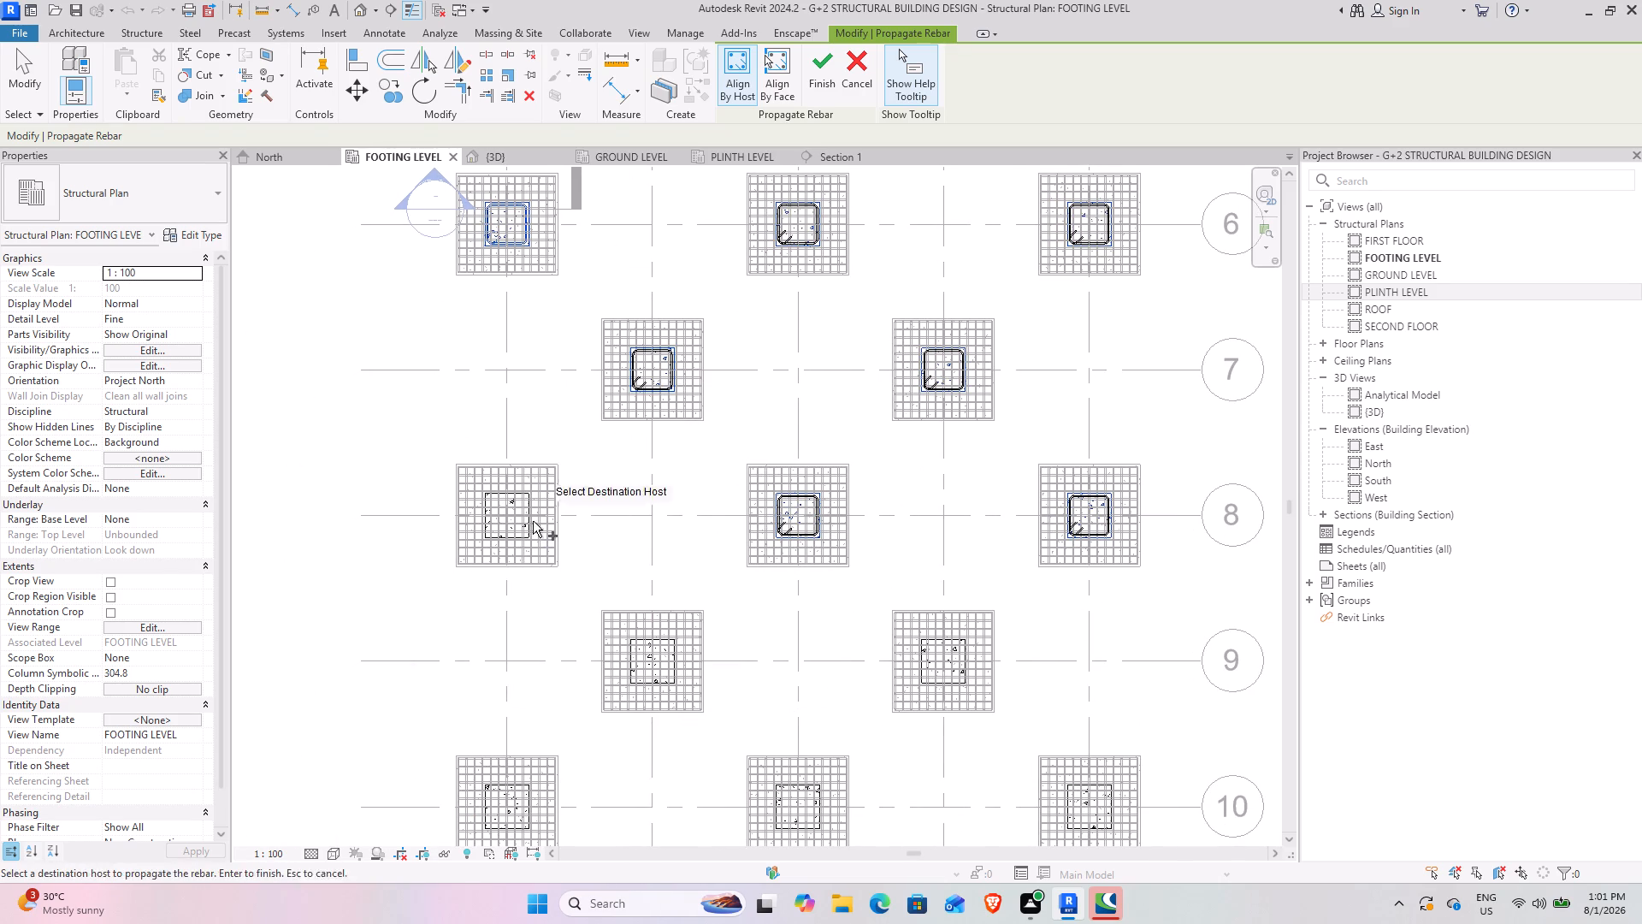
{"action": "left_click", "coordinate": [524, 543]}
Add the grid 9 columns at grids 2 and 4 and grid 10 columns at grids 1, 3 and 5, completing the rebar propagation.
{"action": "middle_click_drag", "start_coordinate": [517, 732], "coordinate": [541, 582]}
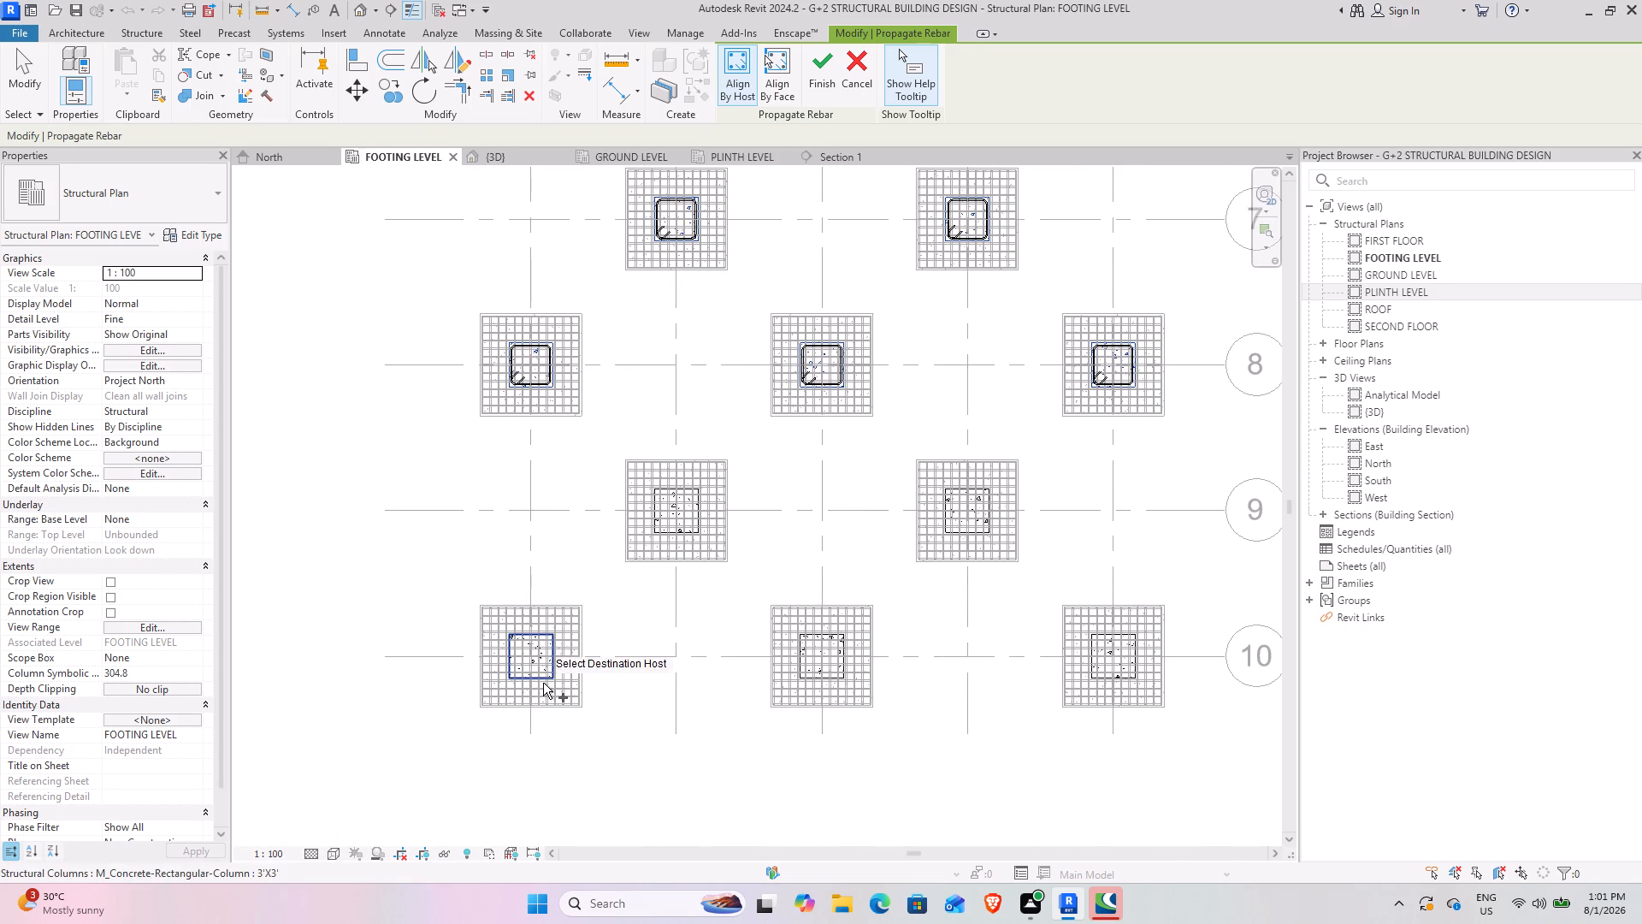
{"action": "left_click", "coordinate": [541, 674]}
{"action": "left_click", "coordinate": [813, 675]}
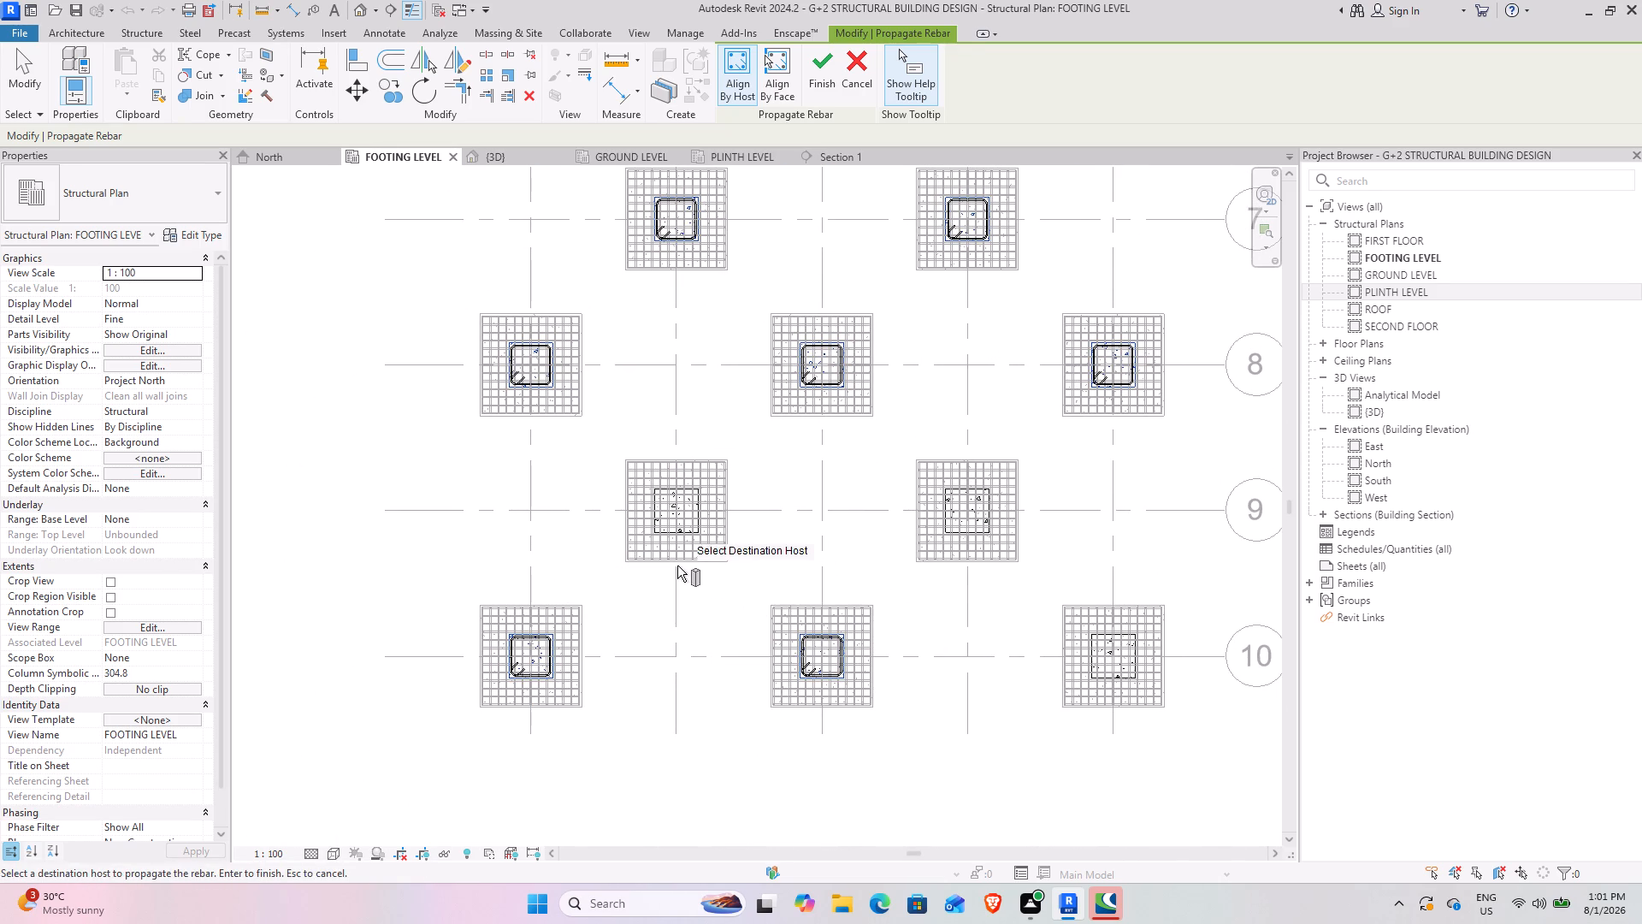
{"action": "left_click", "coordinate": [674, 536]}
{"action": "left_click", "coordinate": [965, 532]}
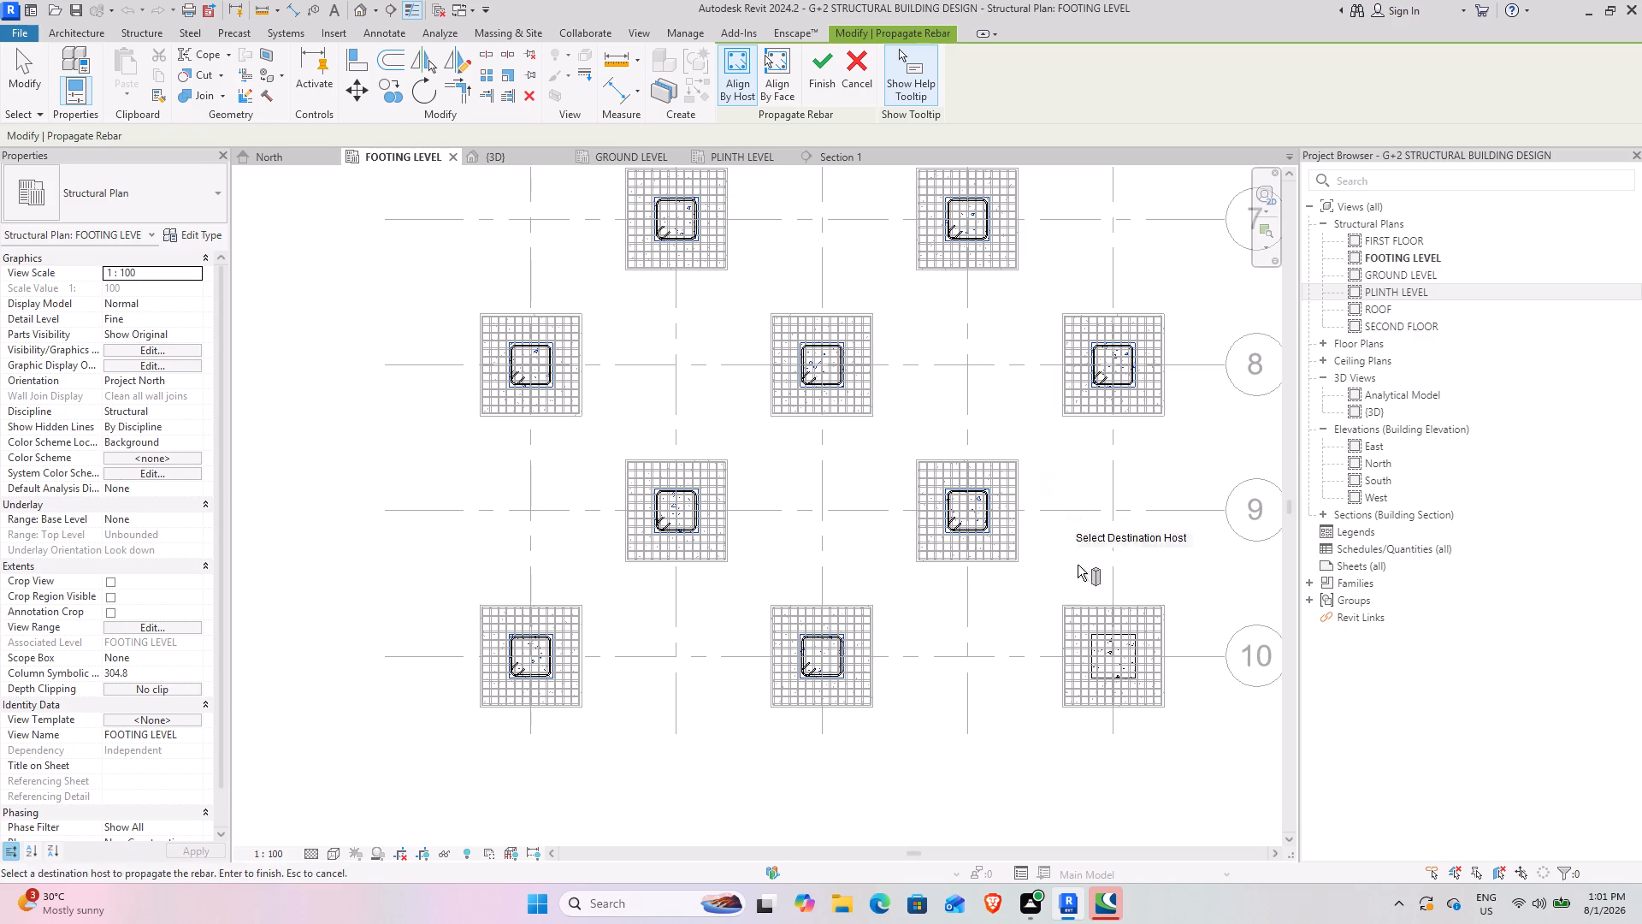
{"action": "left_click", "coordinate": [1132, 677]}
{"action": "scroll", "coordinate": [836, 408], "scroll_direction": "down", "scroll_amount": 3}
{"action": "middle_click_drag", "start_coordinate": [1060, 483], "coordinate": [912, 693]}
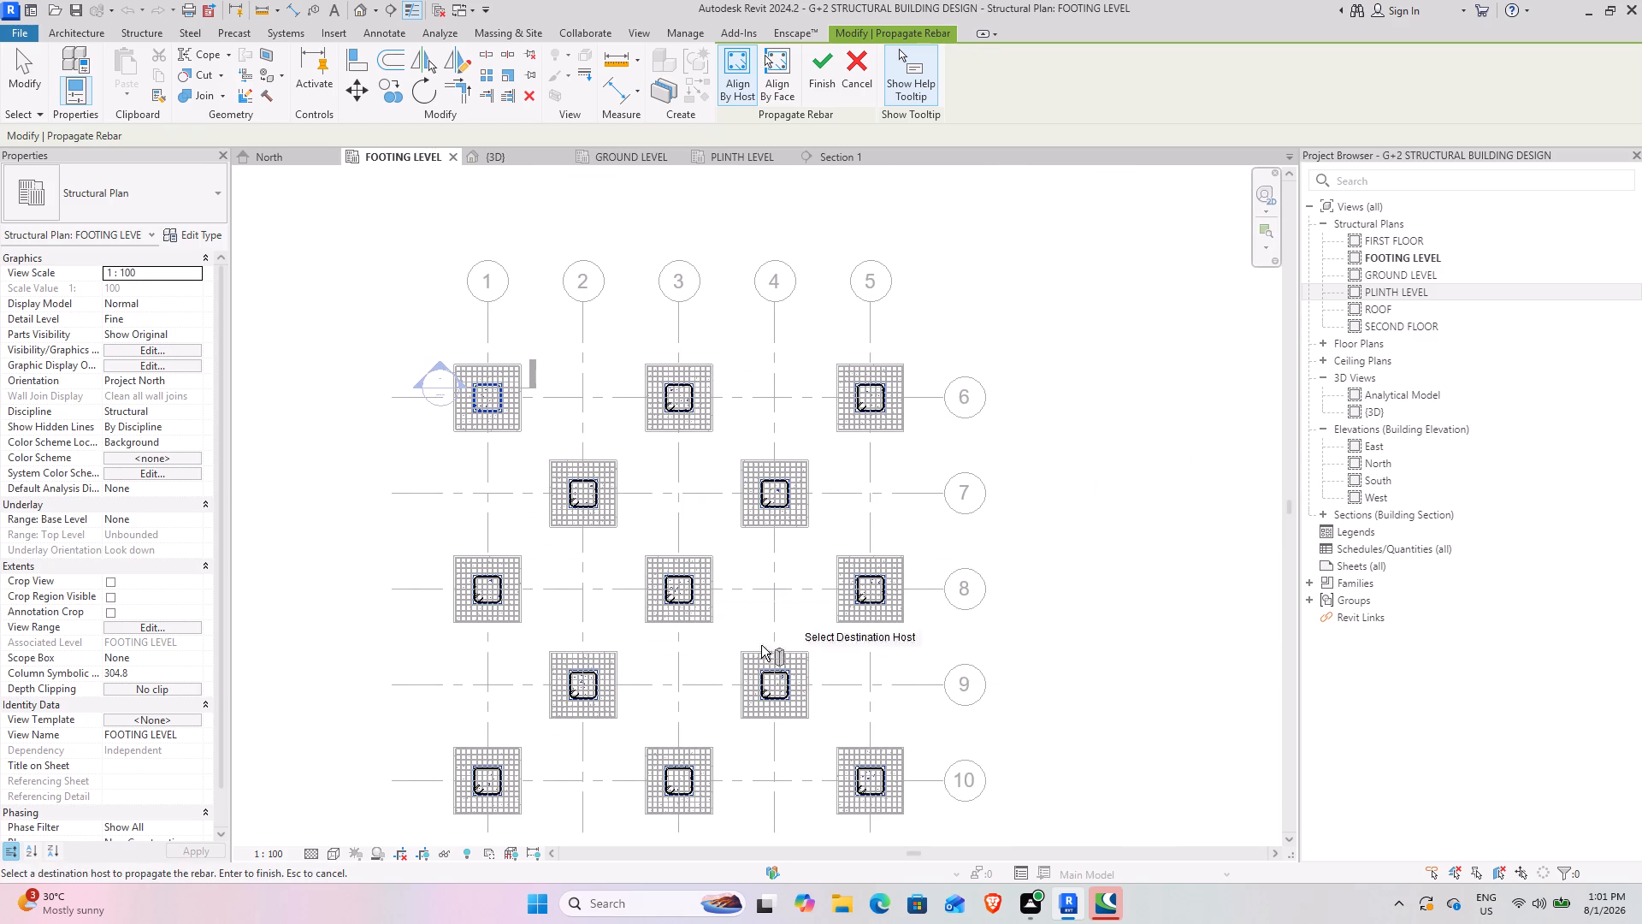
{"action": "left_click", "coordinate": [829, 67]}
{"action": "scroll", "coordinate": [652, 334], "scroll_direction": "up", "scroll_amount": 2}
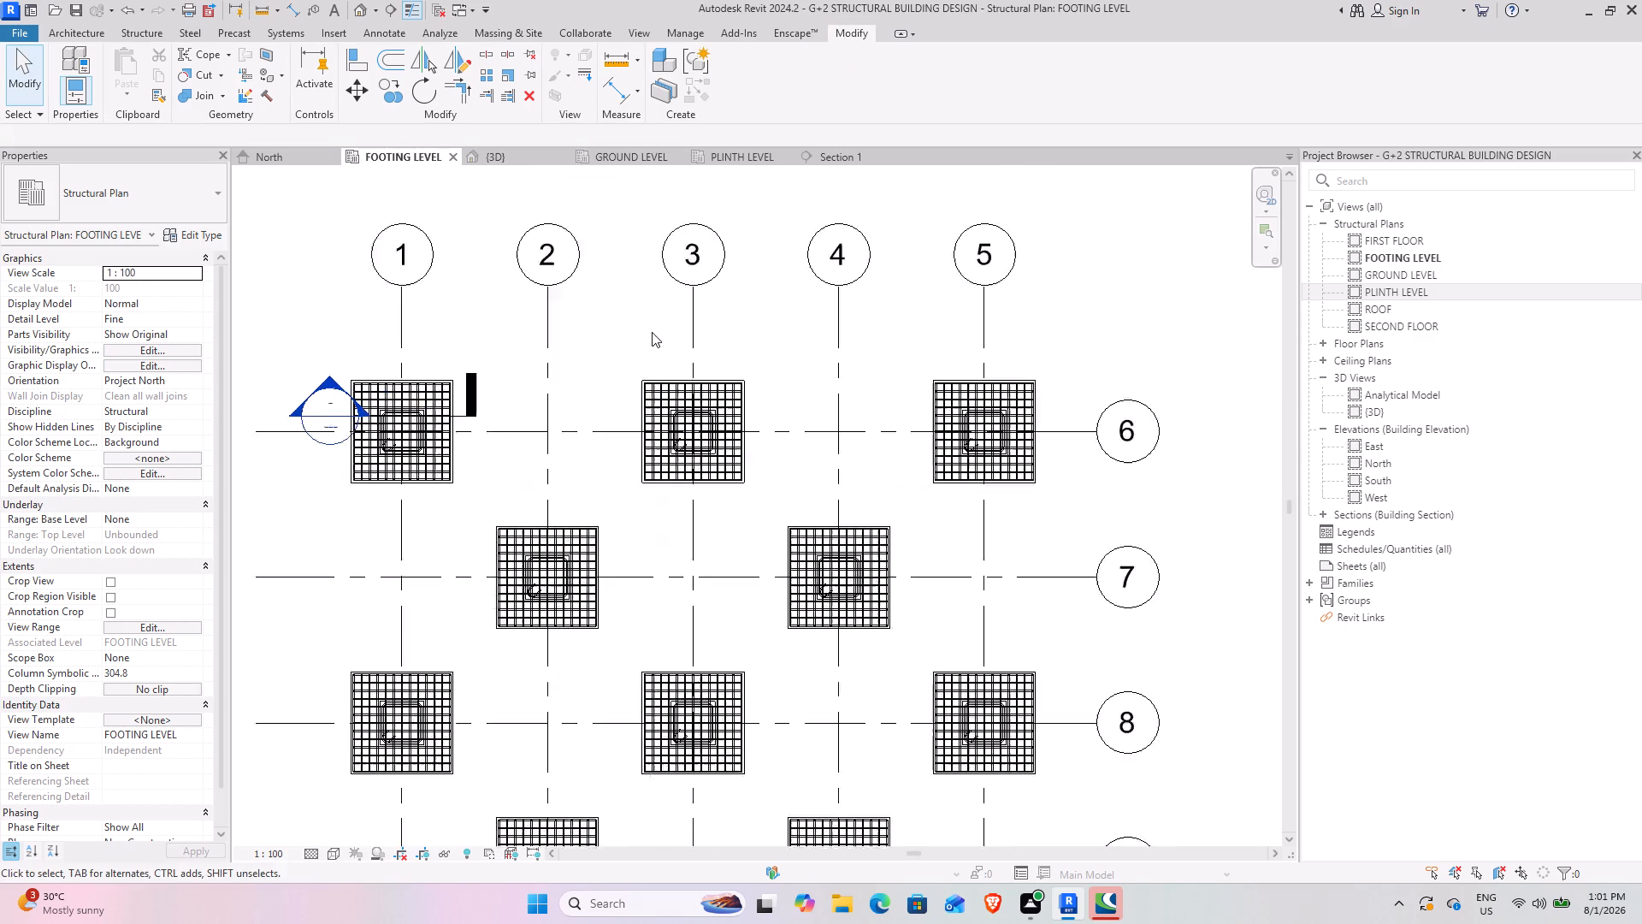
Examine the propagated column ties in the footing plan, the 3D view and Section 1, checking how they end below the plinth beams.
{"action": "scroll", "coordinate": [652, 332], "scroll_direction": "up", "scroll_amount": 5}
{"action": "middle_click_drag", "start_coordinate": [658, 501], "coordinate": [994, 443]}
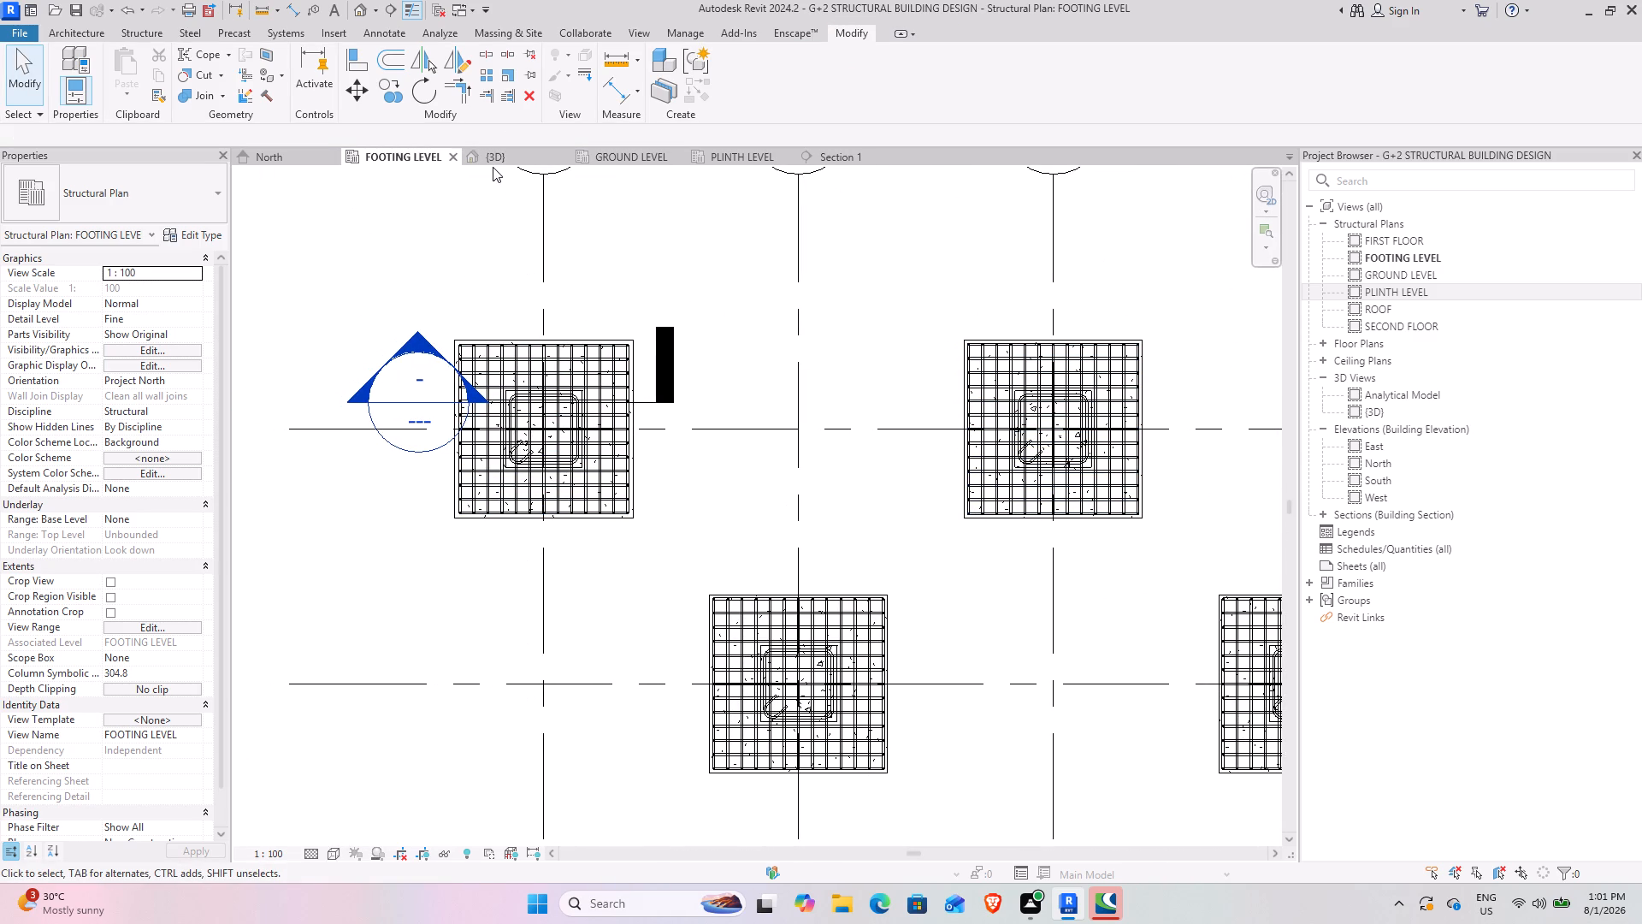
{"action": "left_click", "coordinate": [493, 167]}
{"action": "left_click", "coordinate": [493, 160]}
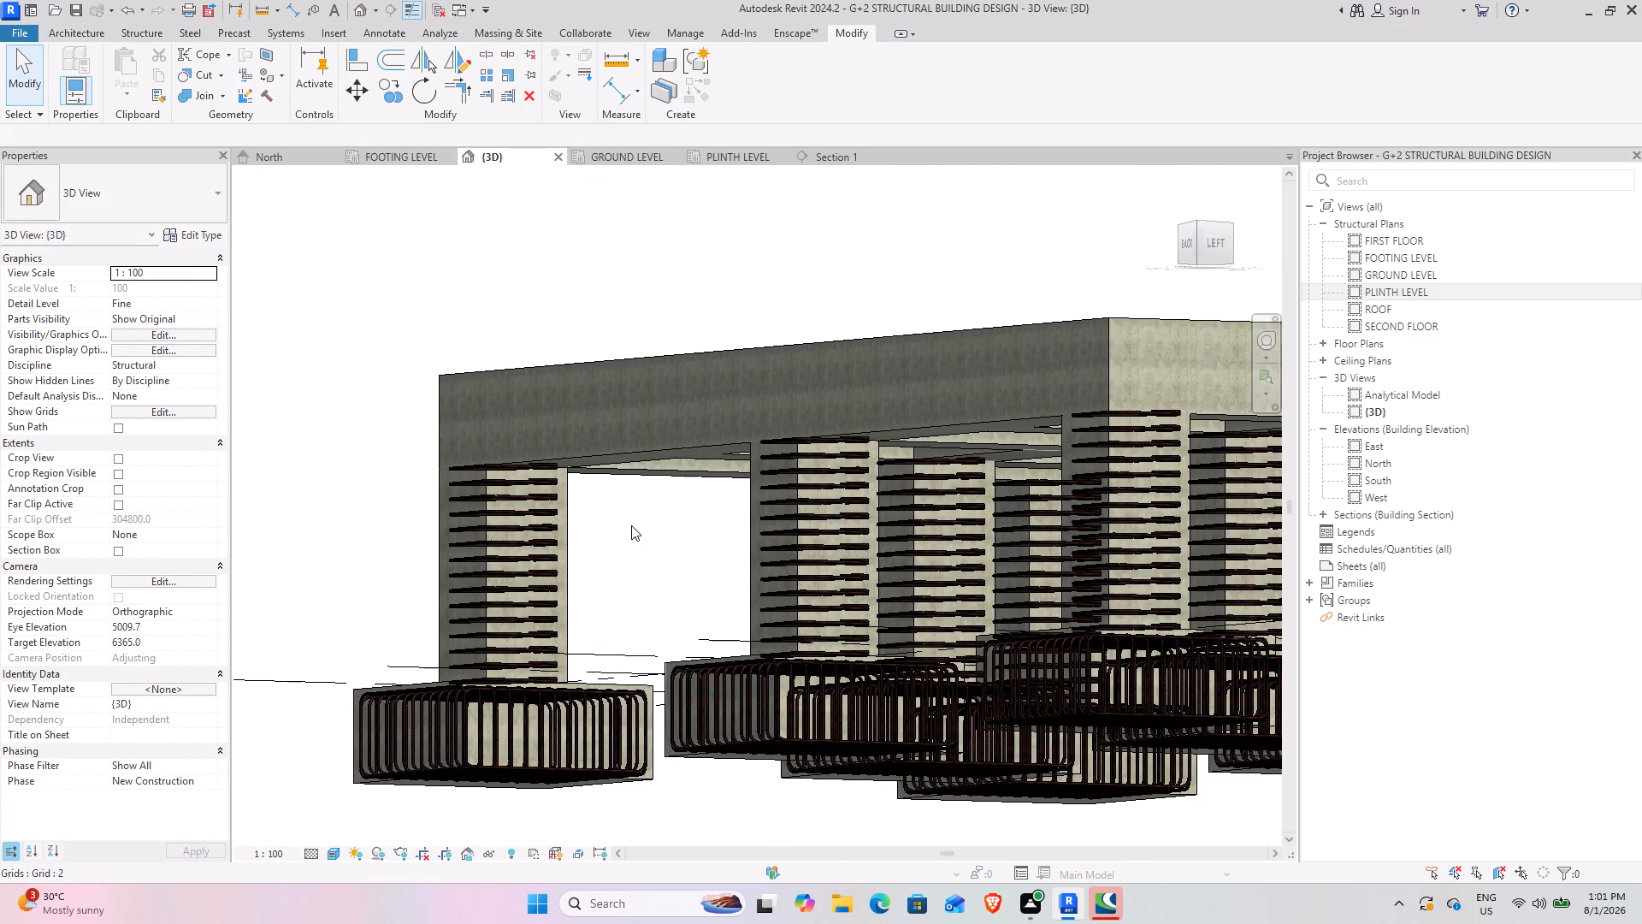
{"action": "scroll", "coordinate": [505, 528], "scroll_direction": "up", "scroll_amount": 5}
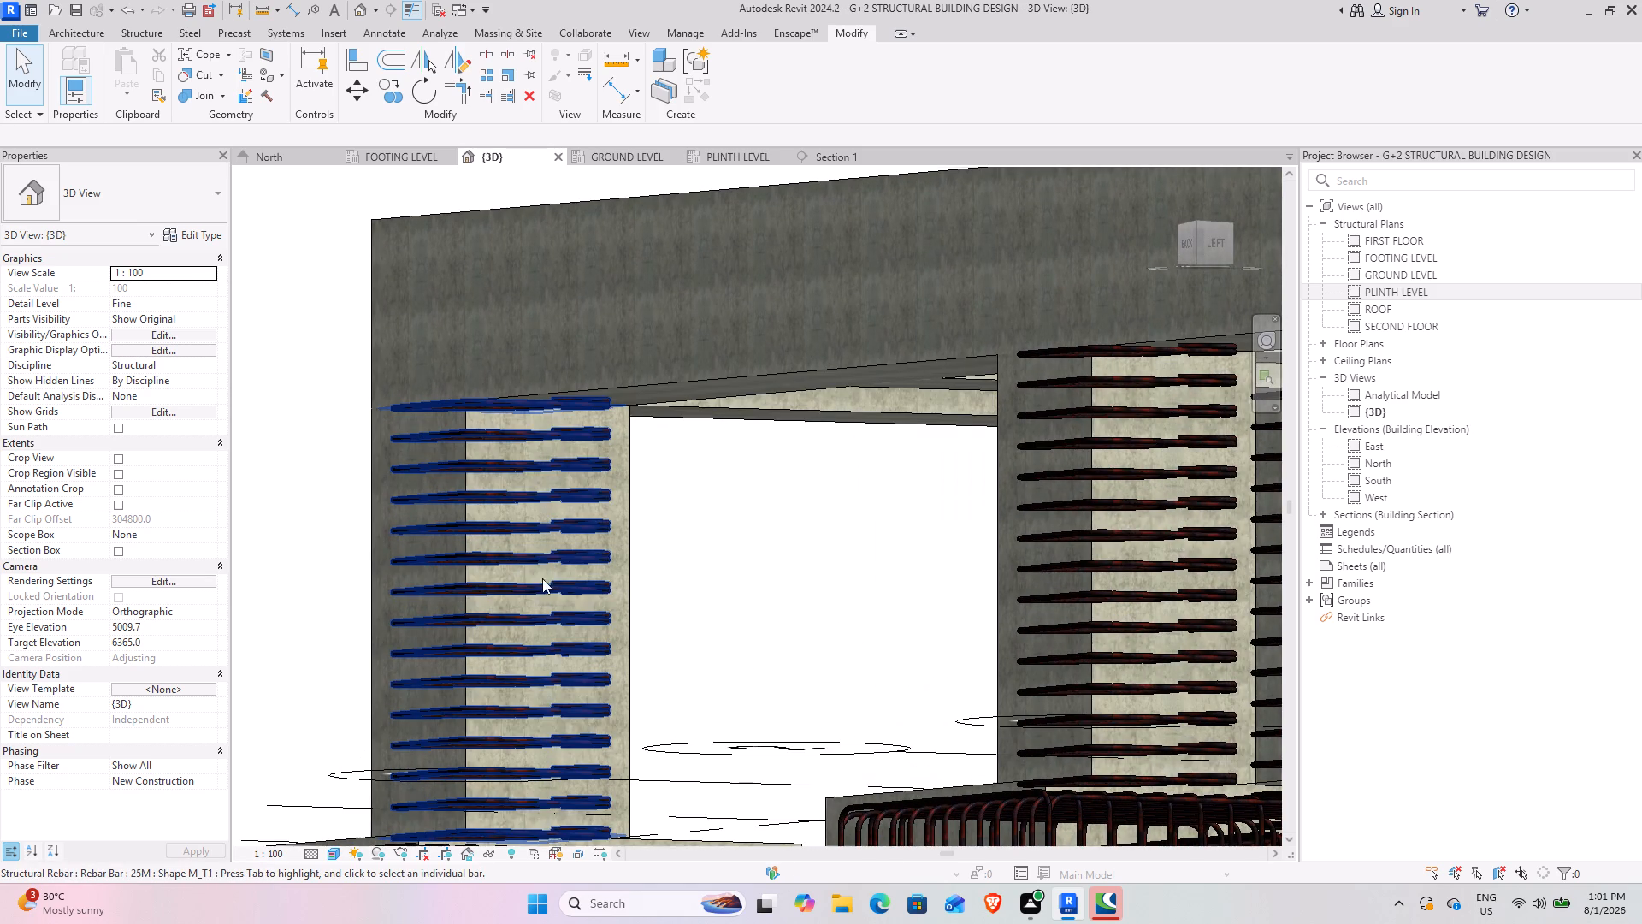
{"action": "left_click", "coordinate": [582, 600]}
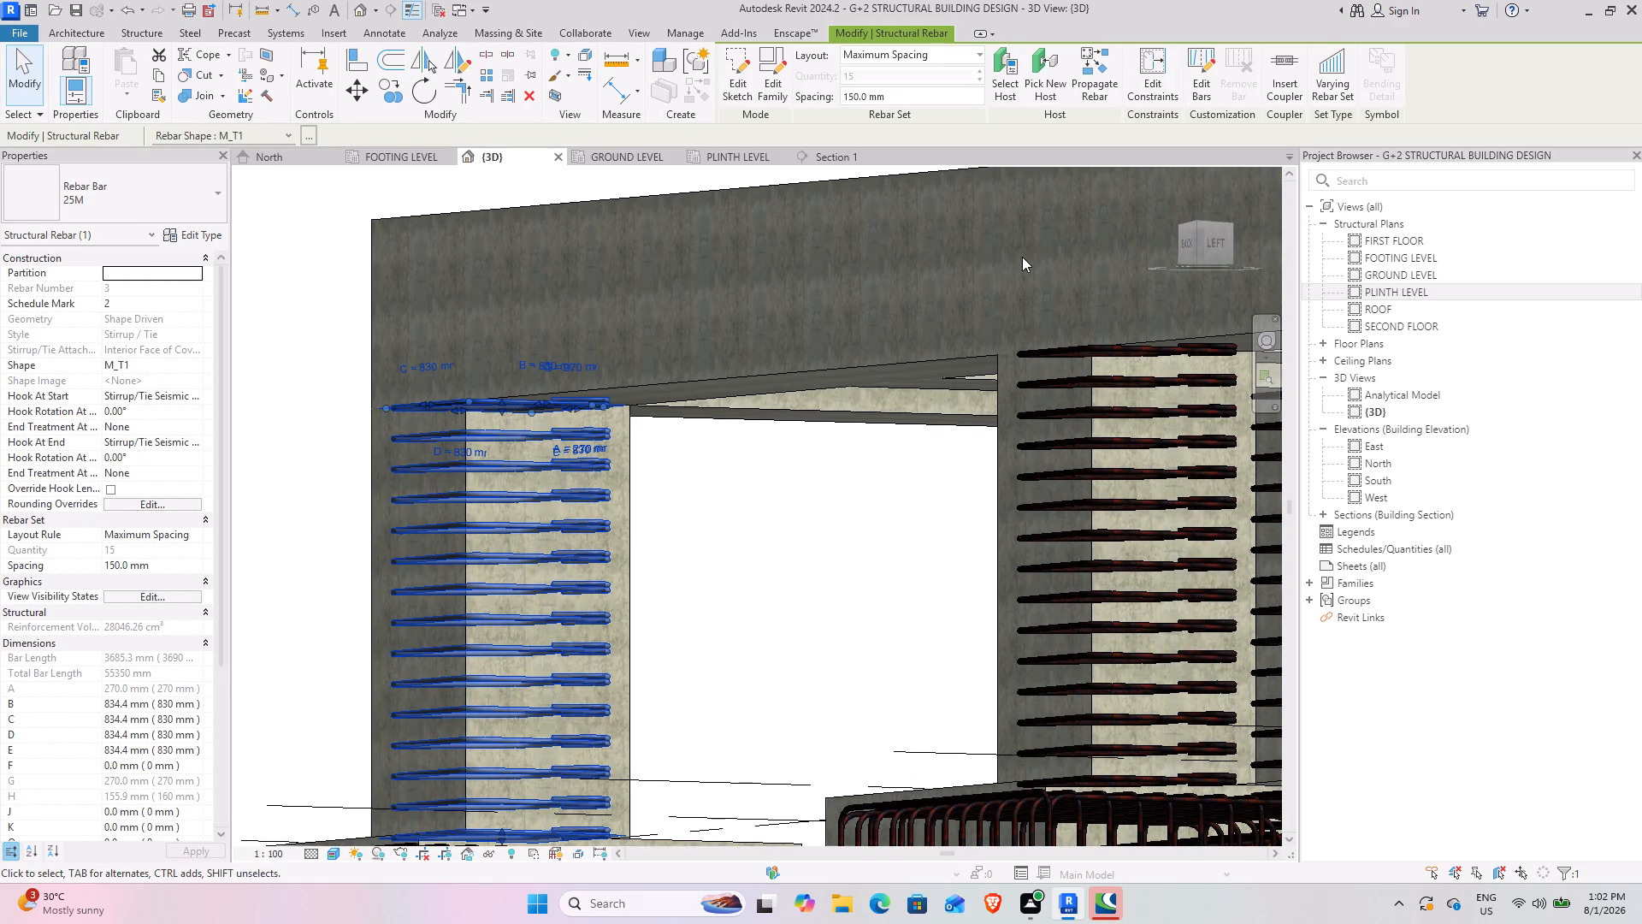
{"action": "left_click", "coordinate": [829, 151]}
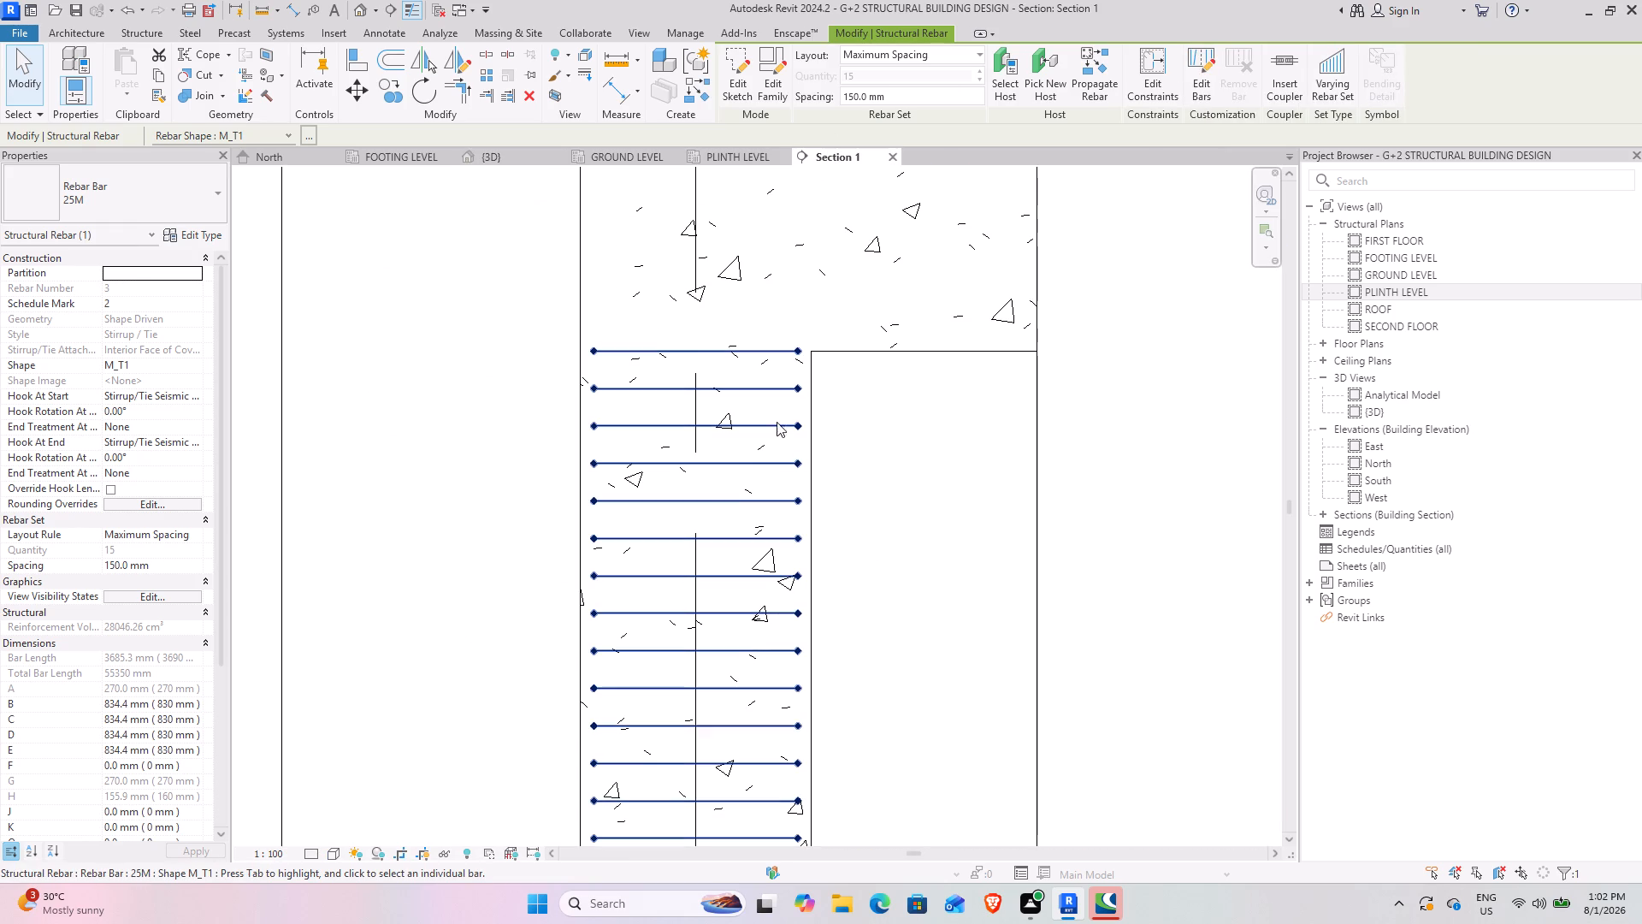
{"action": "left_click", "coordinate": [777, 432]}
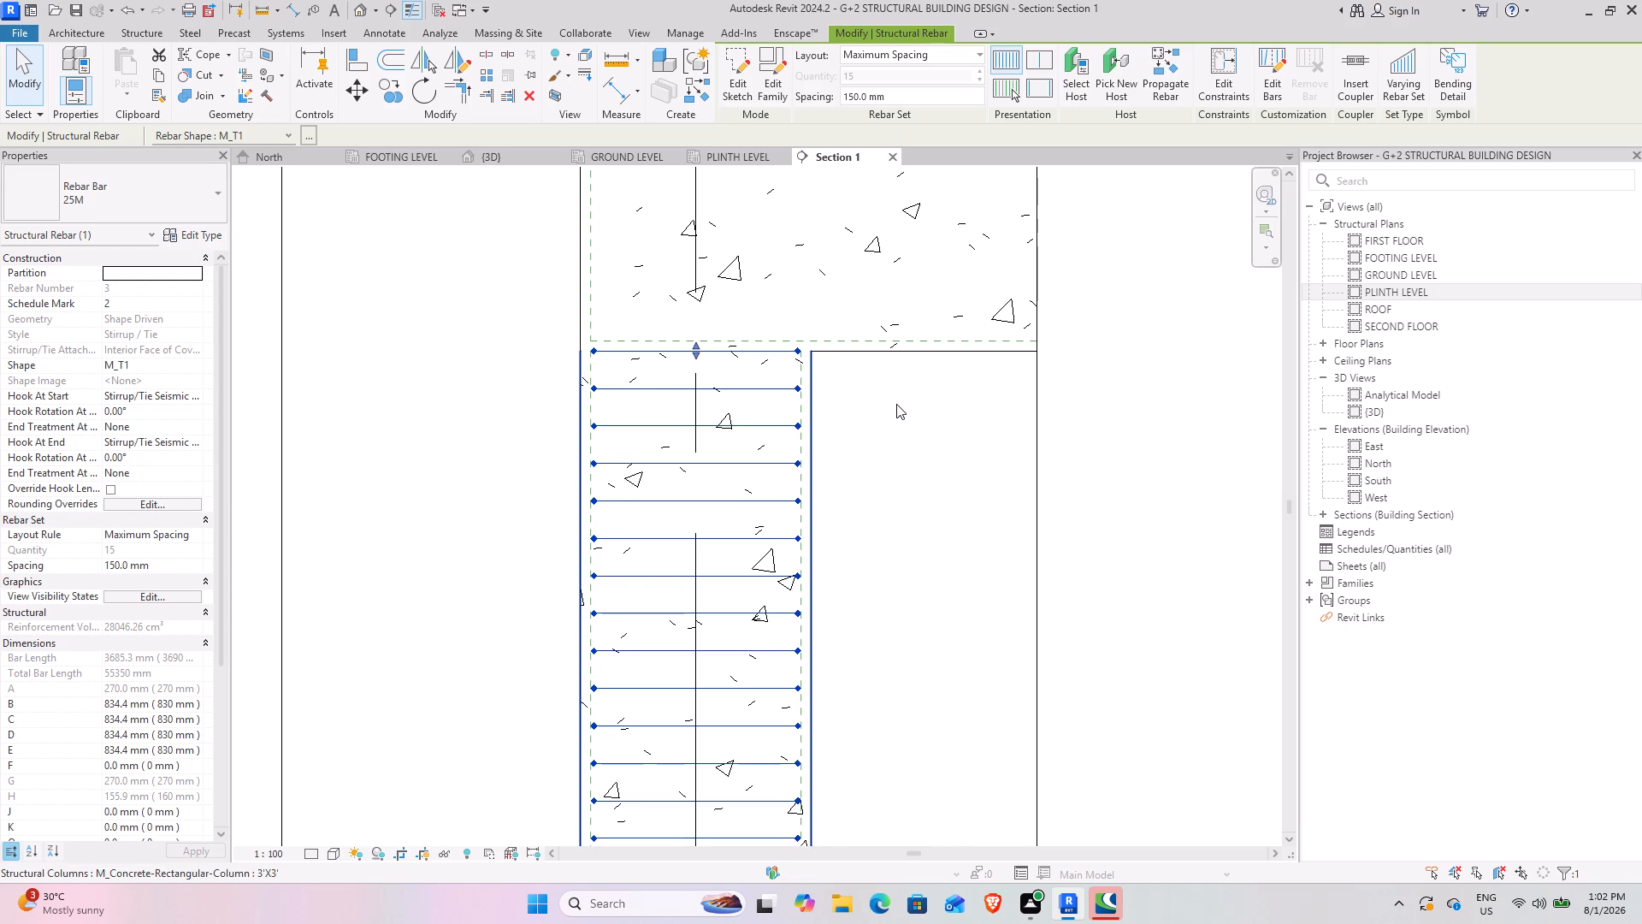
{"action": "scroll", "coordinate": [896, 404], "scroll_direction": "down", "scroll_amount": 3}
{"action": "left_click", "coordinate": [1169, 412]}
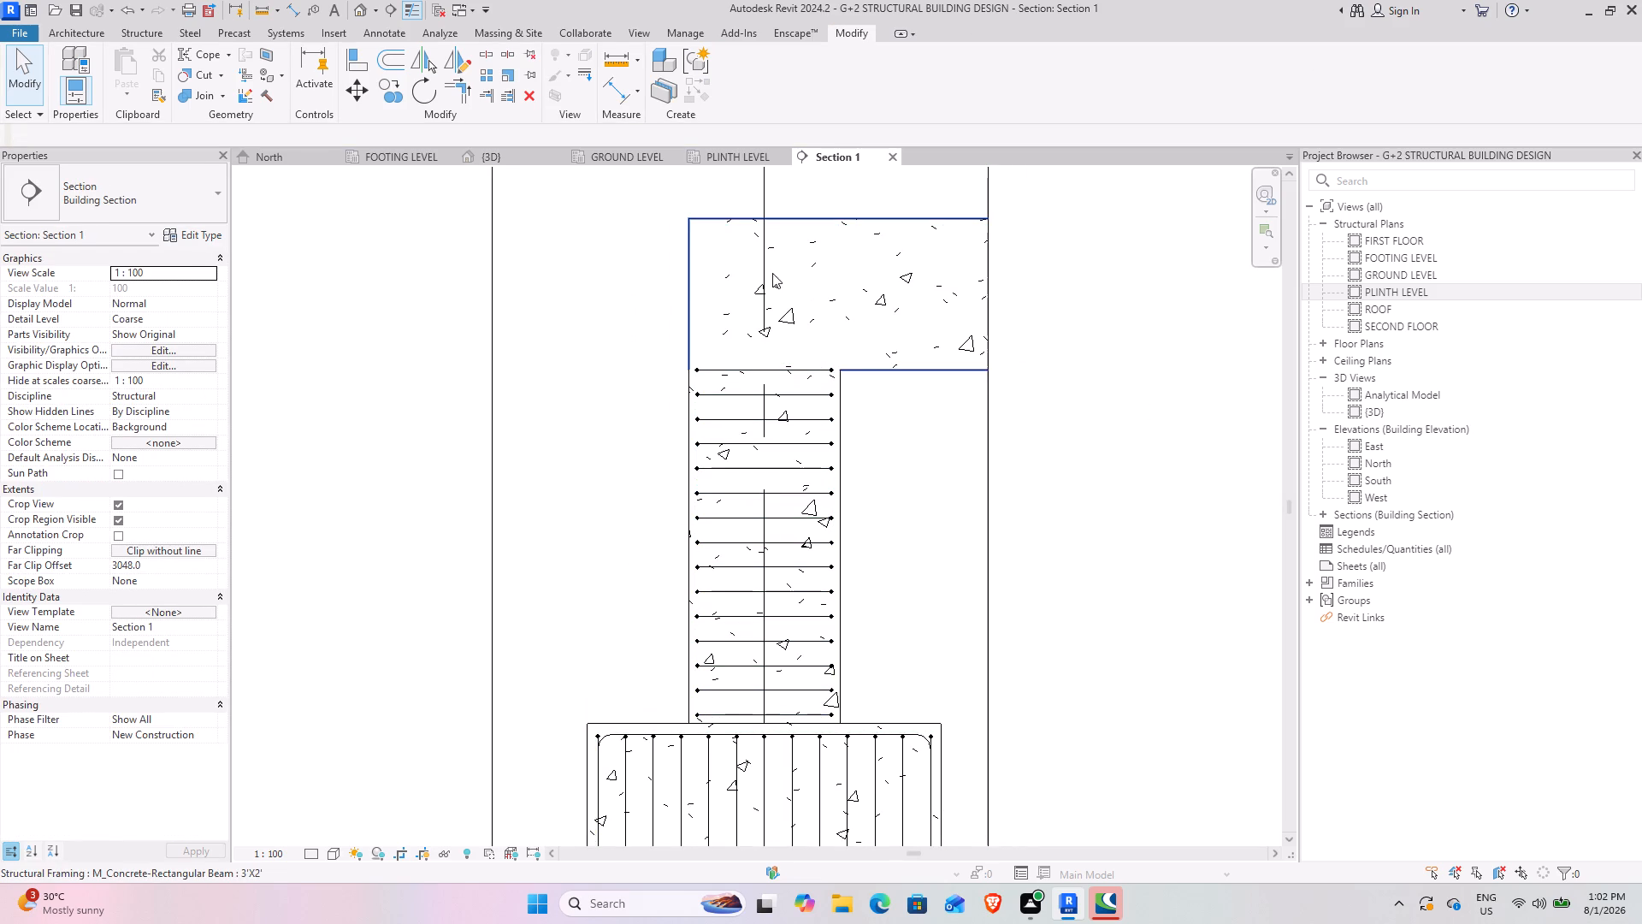
{"action": "left_click", "coordinate": [524, 146]}
{"action": "left_click_drag", "start_coordinate": [520, 151], "coordinate": [517, 161]}
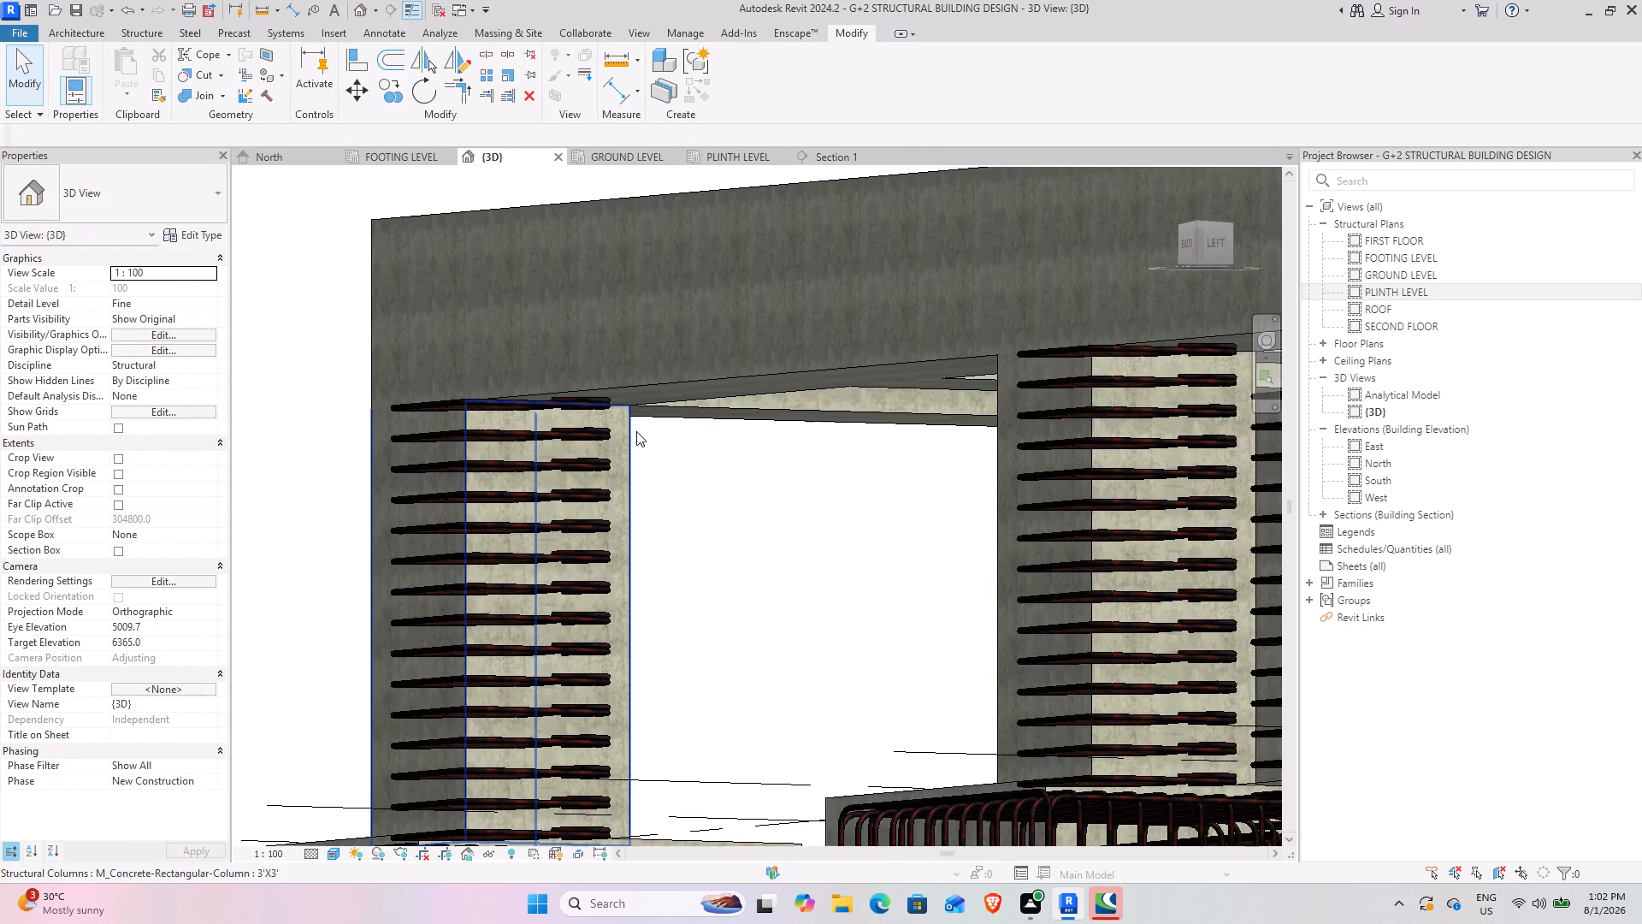
{"action": "scroll", "coordinate": [670, 489], "scroll_direction": "down", "scroll_amount": 3}
{"action": "middle_click_drag", "start_coordinate": [735, 568], "coordinate": [749, 542]}
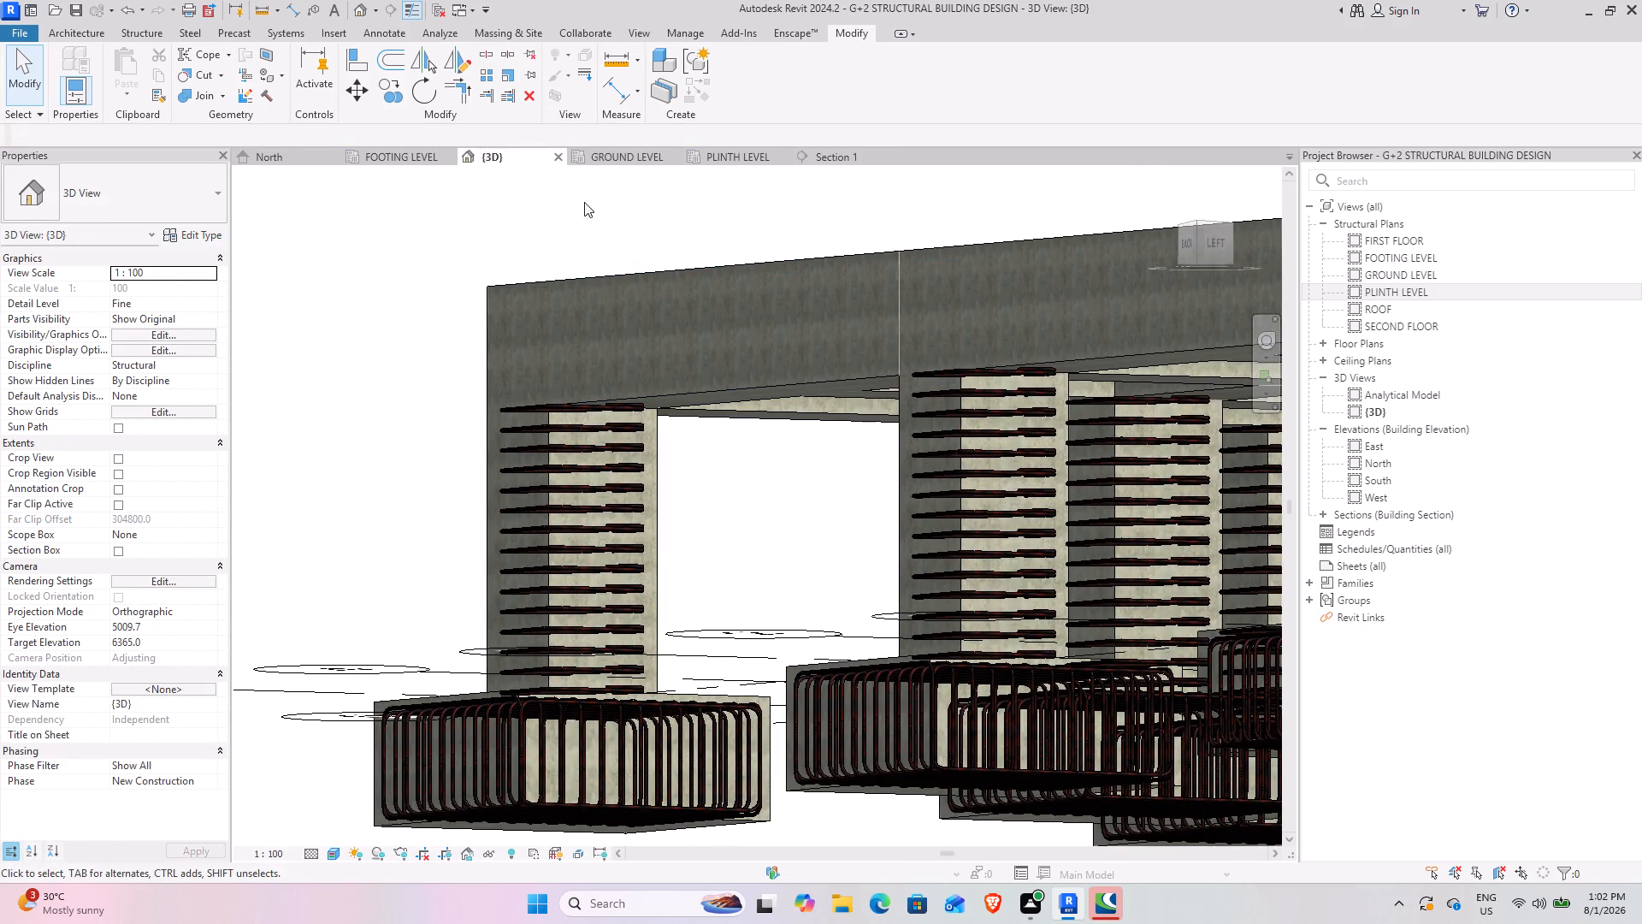
Set the PLINTH LEVEL plan to Wireframe visual style and Fine detail level.
{"action": "left_click", "coordinate": [741, 154]}
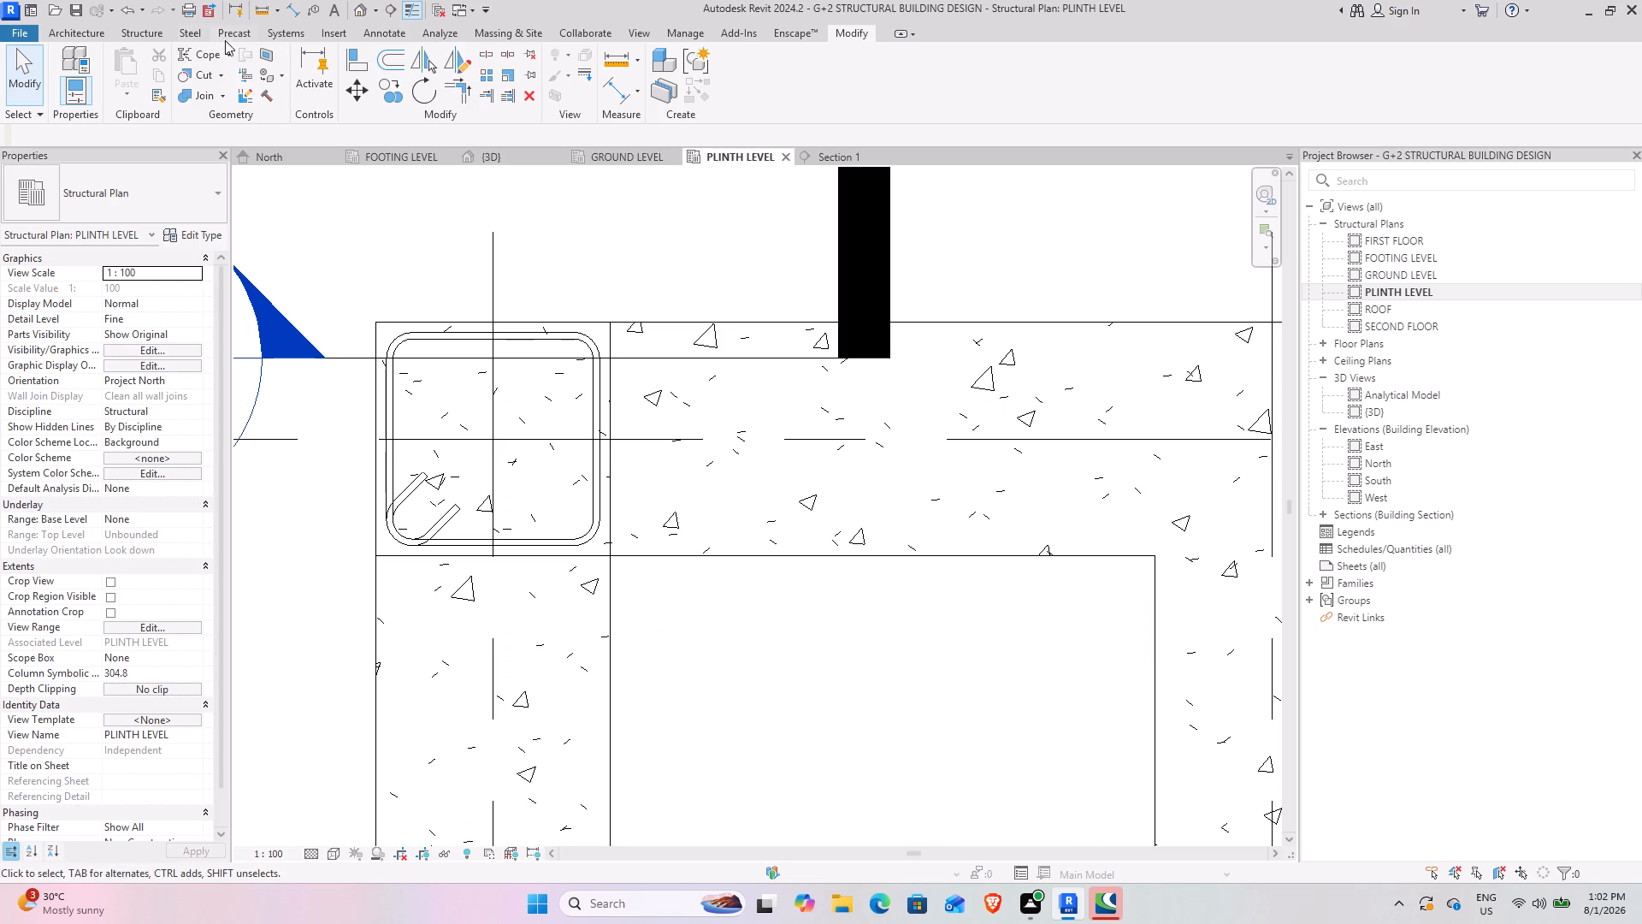
{"action": "left_click", "coordinate": [139, 32]}
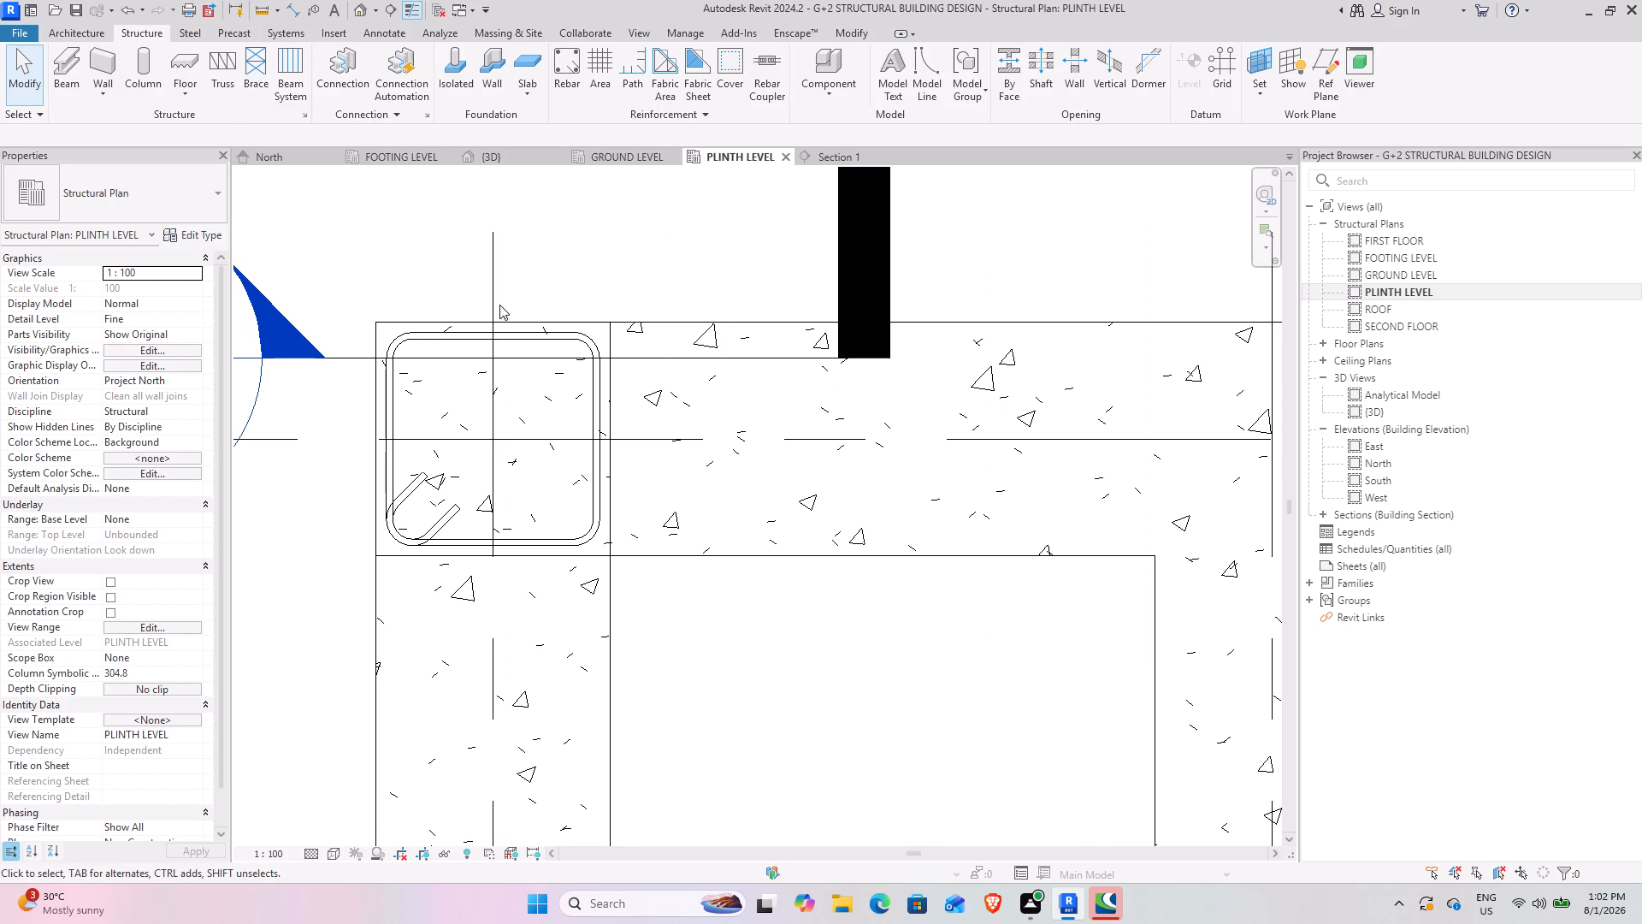
{"action": "left_click", "coordinate": [316, 856]}
{"action": "left_click", "coordinate": [330, 853]}
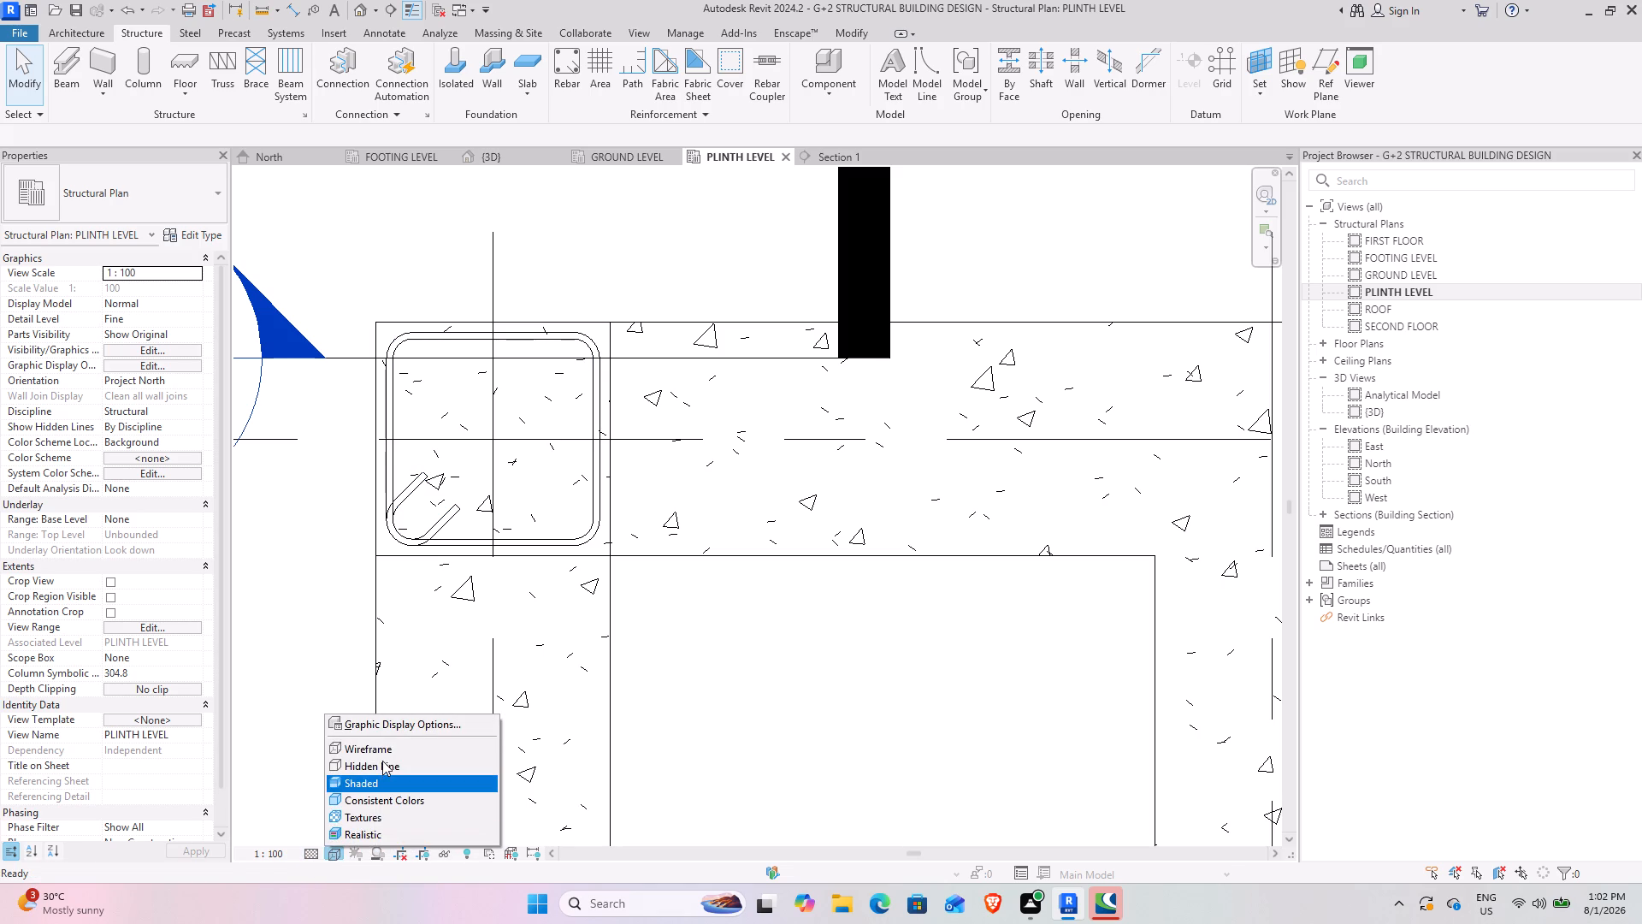
{"action": "left_click", "coordinate": [382, 754]}
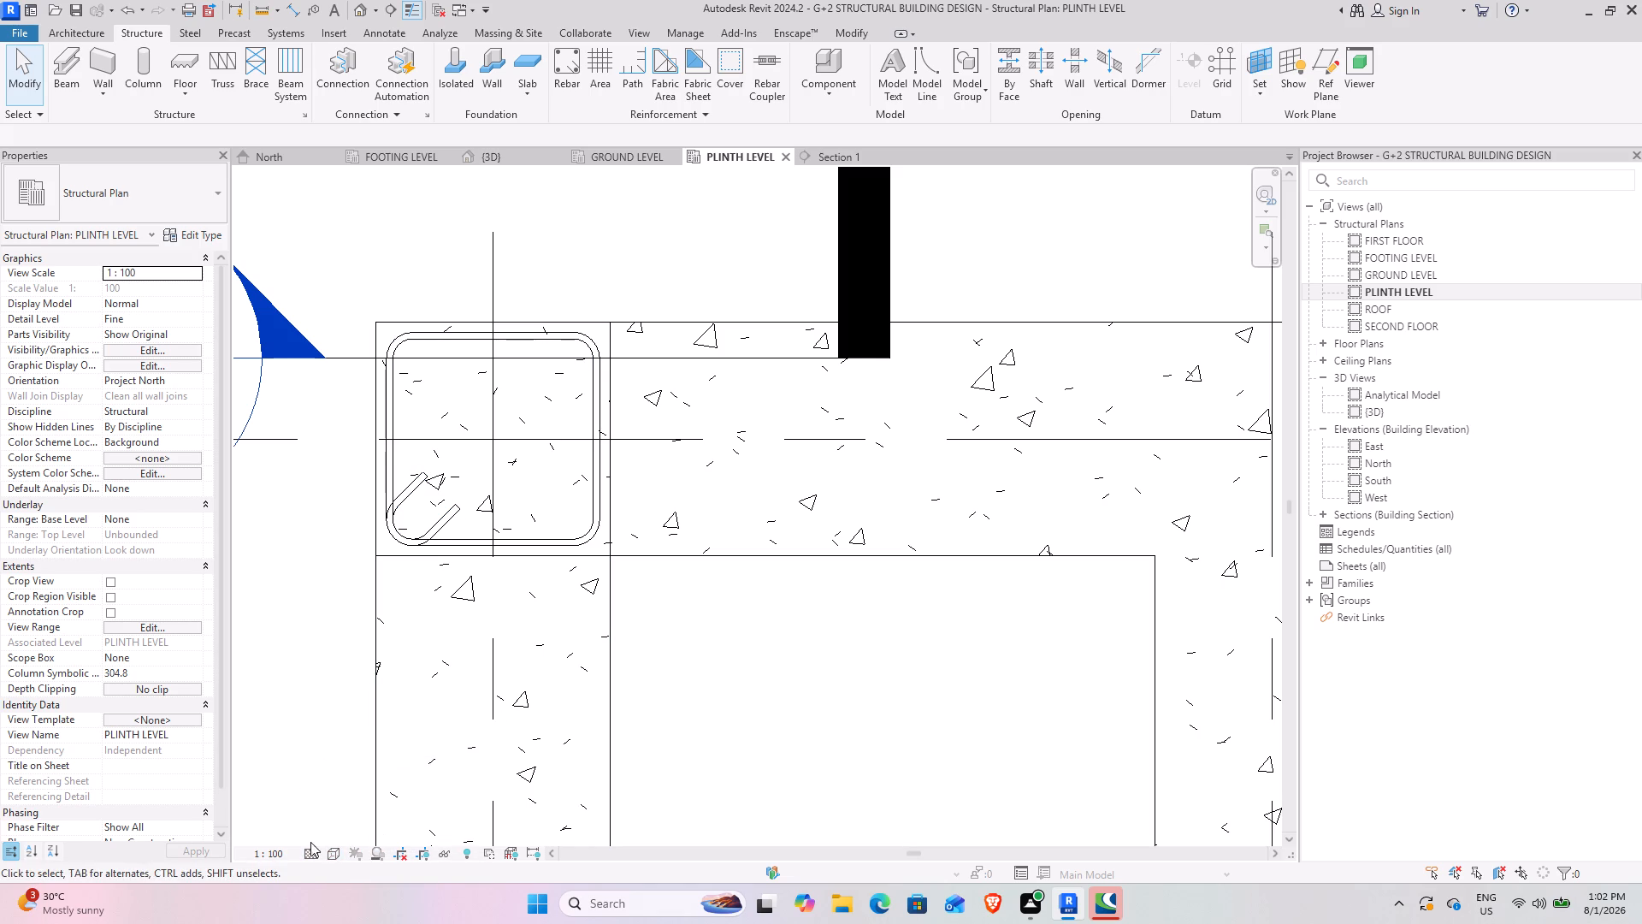
{"action": "left_click", "coordinate": [304, 856]}
{"action": "left_click", "coordinate": [329, 834]}
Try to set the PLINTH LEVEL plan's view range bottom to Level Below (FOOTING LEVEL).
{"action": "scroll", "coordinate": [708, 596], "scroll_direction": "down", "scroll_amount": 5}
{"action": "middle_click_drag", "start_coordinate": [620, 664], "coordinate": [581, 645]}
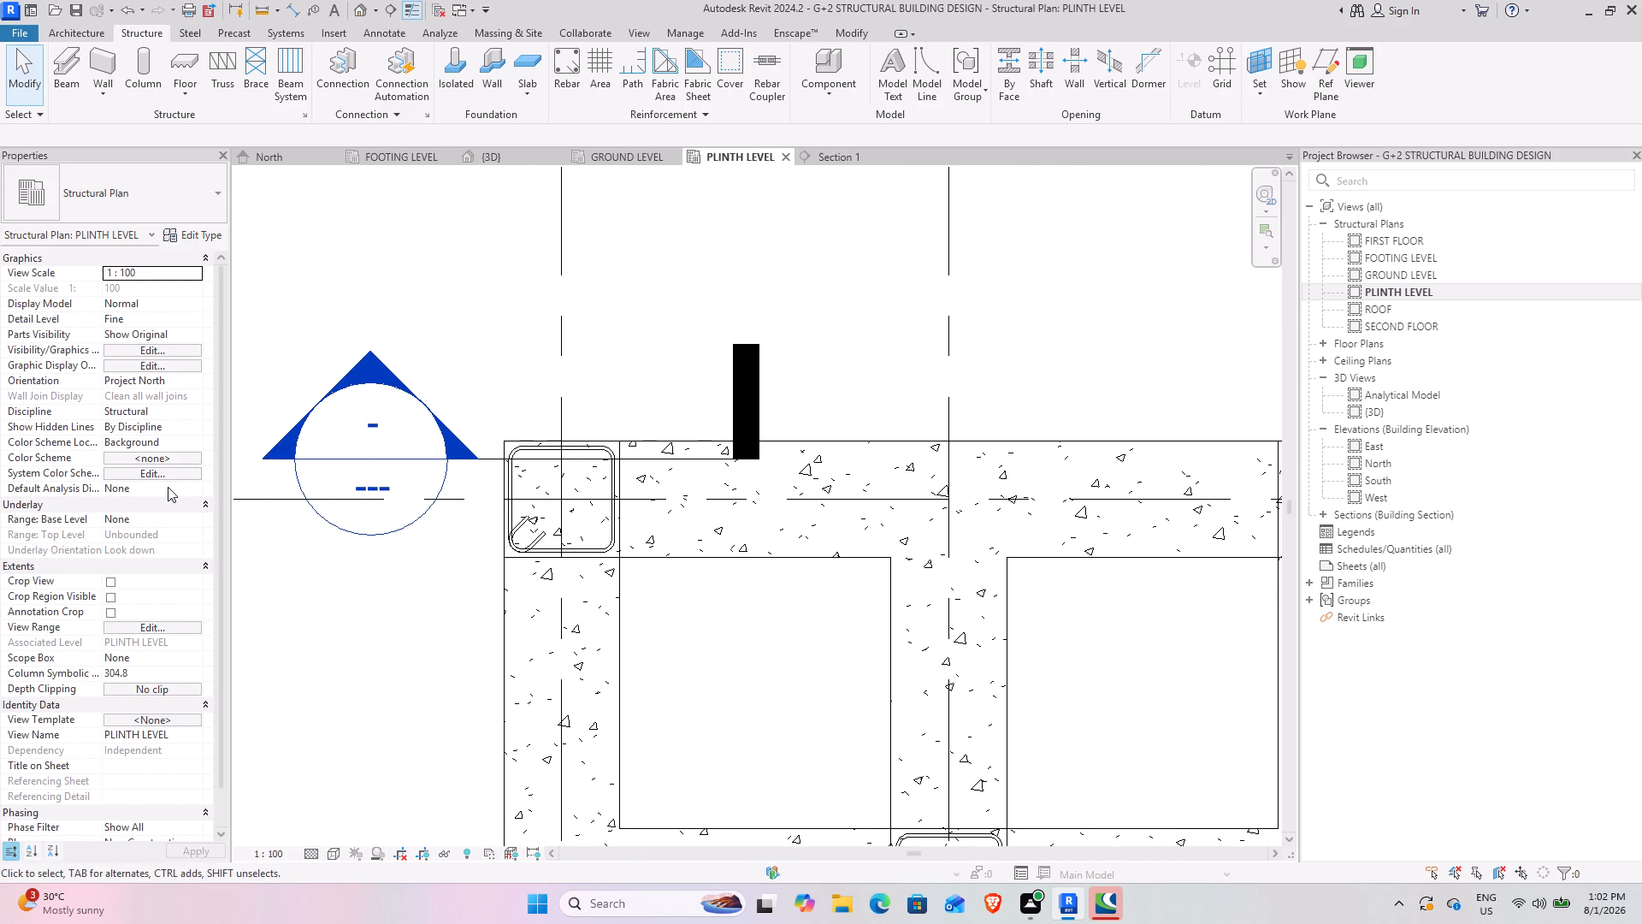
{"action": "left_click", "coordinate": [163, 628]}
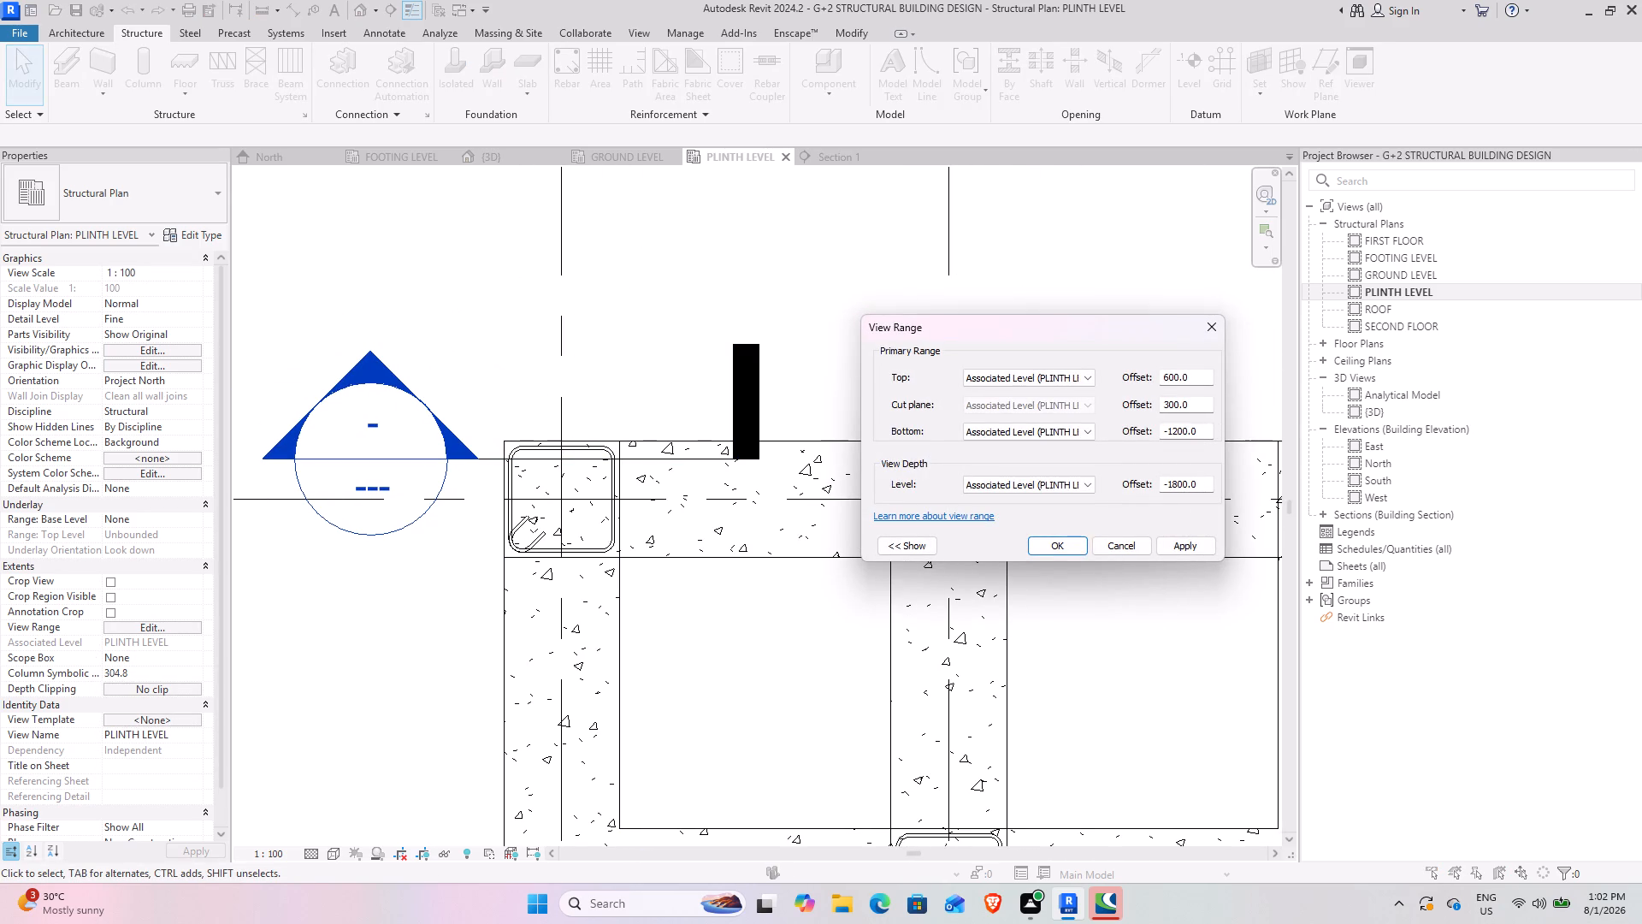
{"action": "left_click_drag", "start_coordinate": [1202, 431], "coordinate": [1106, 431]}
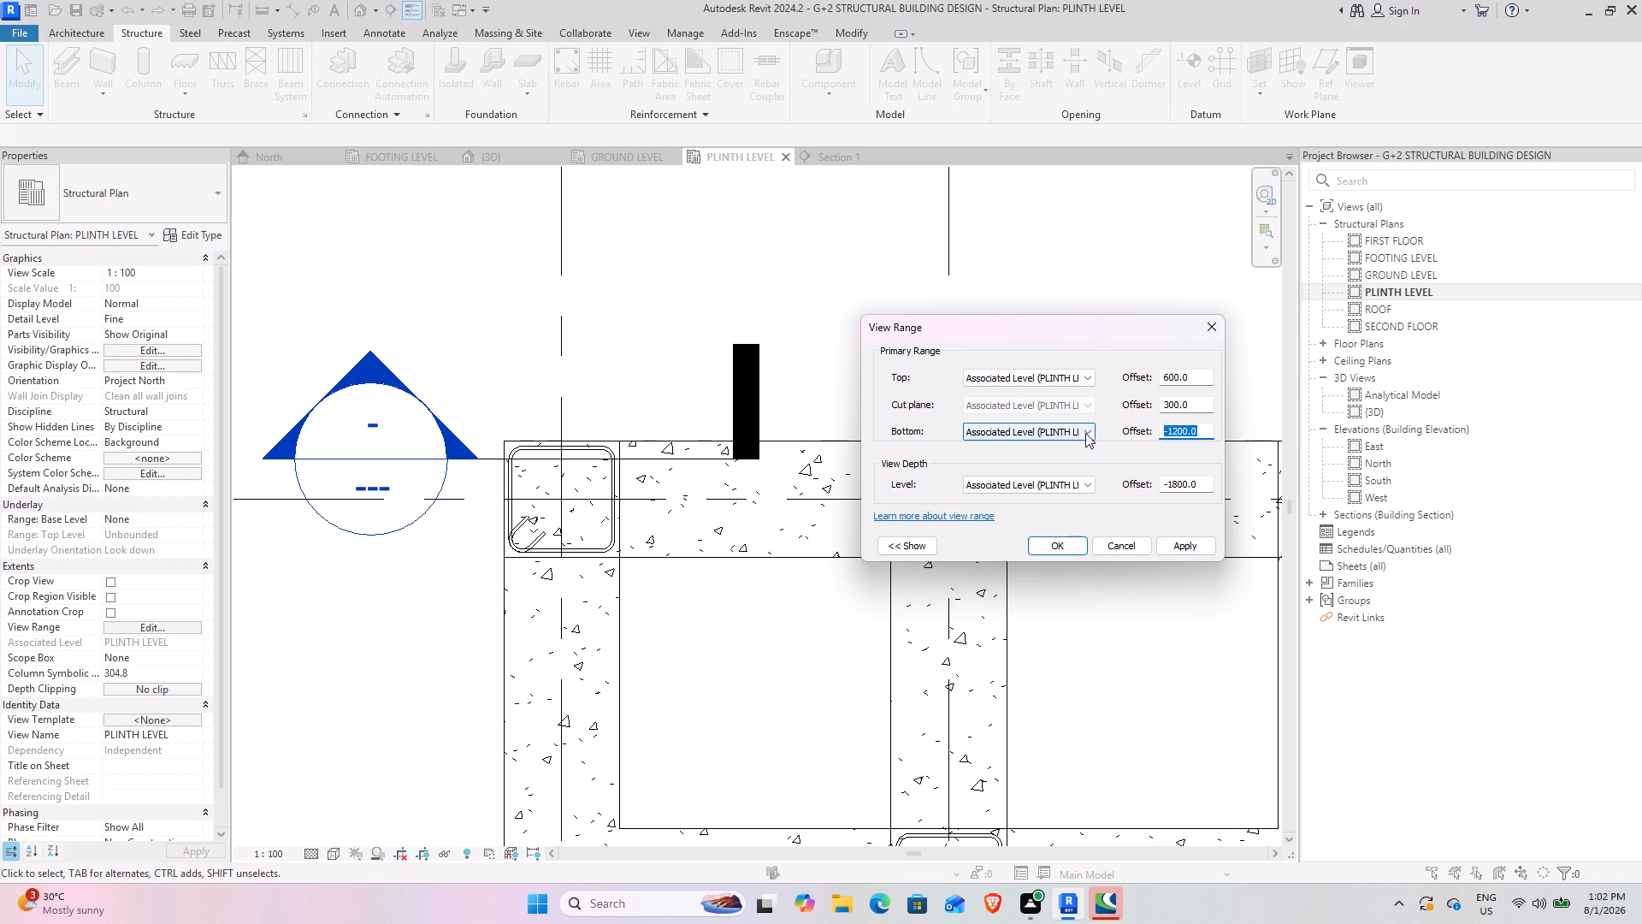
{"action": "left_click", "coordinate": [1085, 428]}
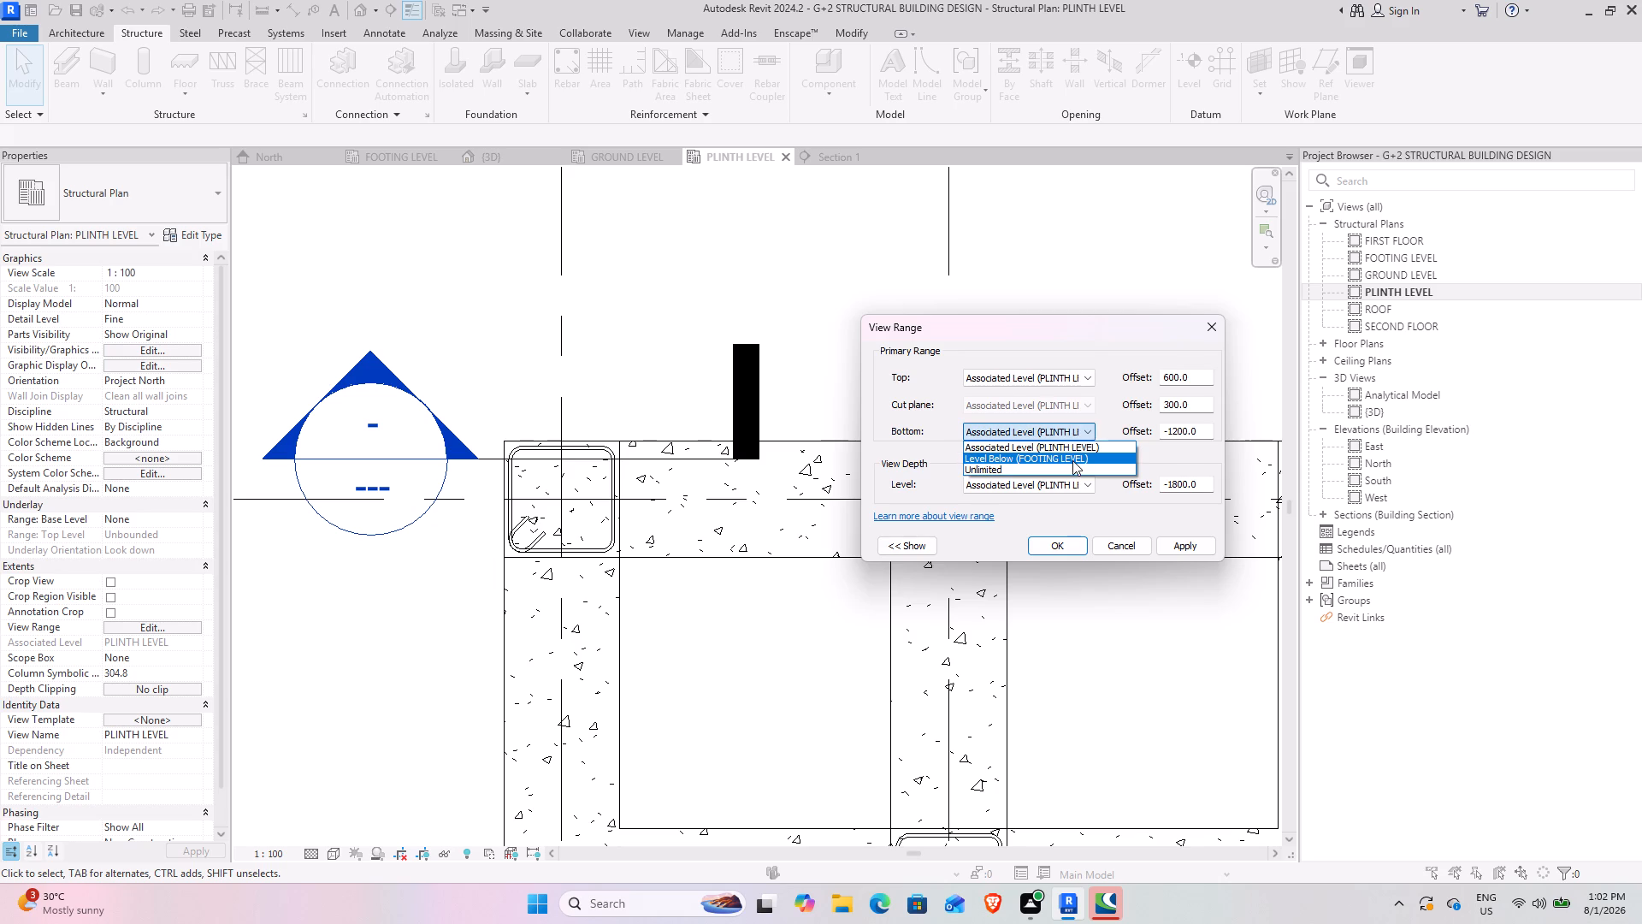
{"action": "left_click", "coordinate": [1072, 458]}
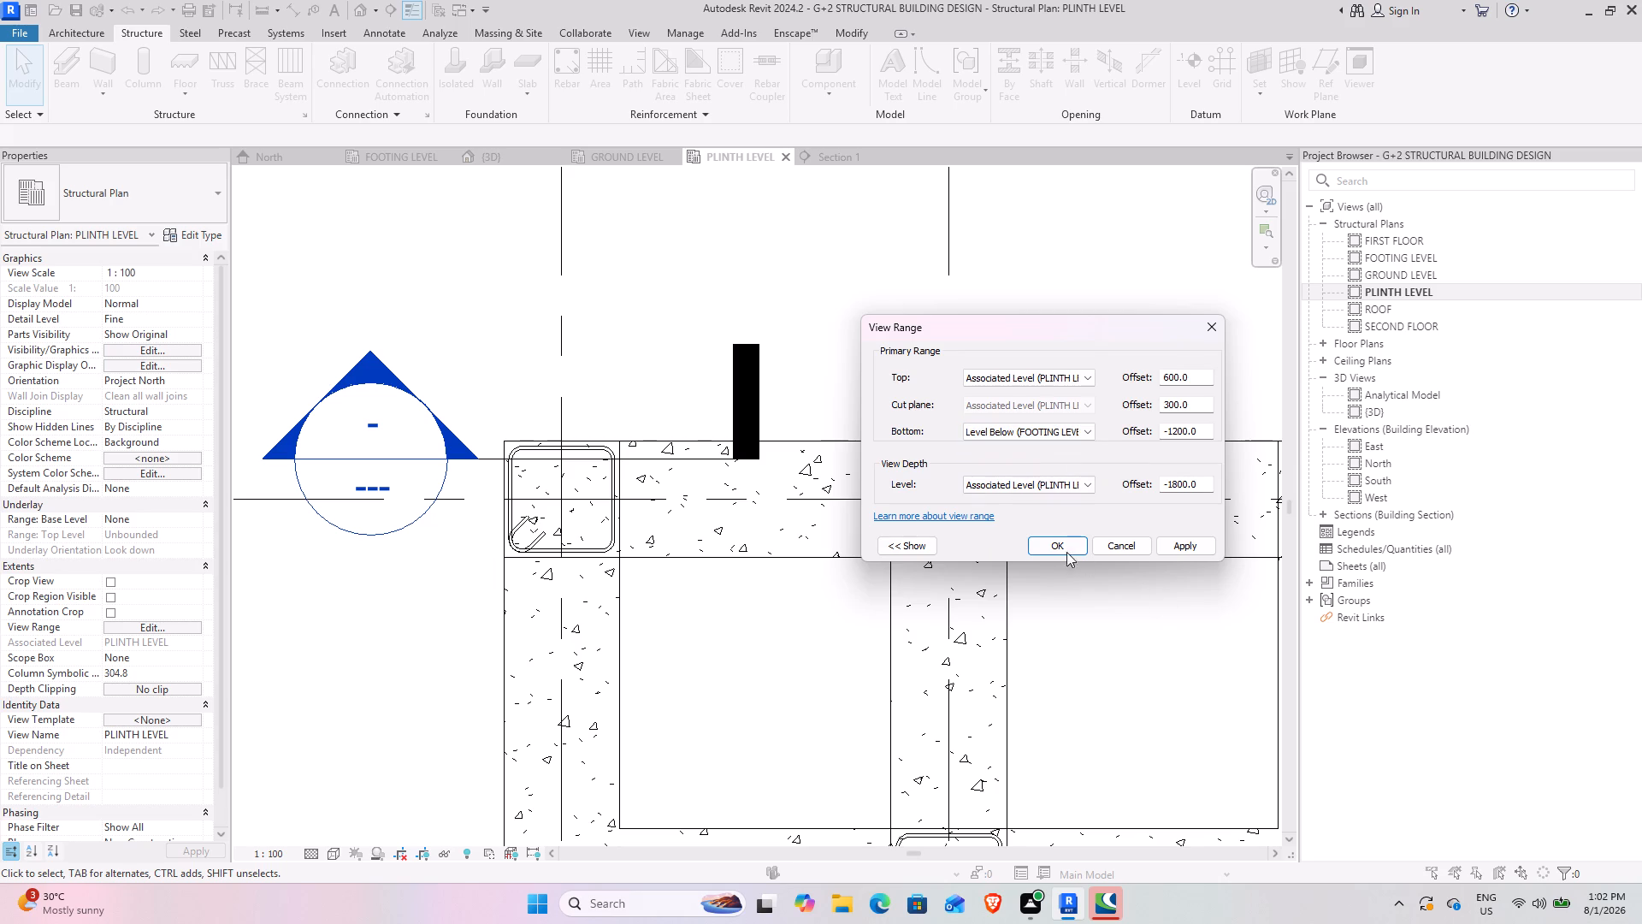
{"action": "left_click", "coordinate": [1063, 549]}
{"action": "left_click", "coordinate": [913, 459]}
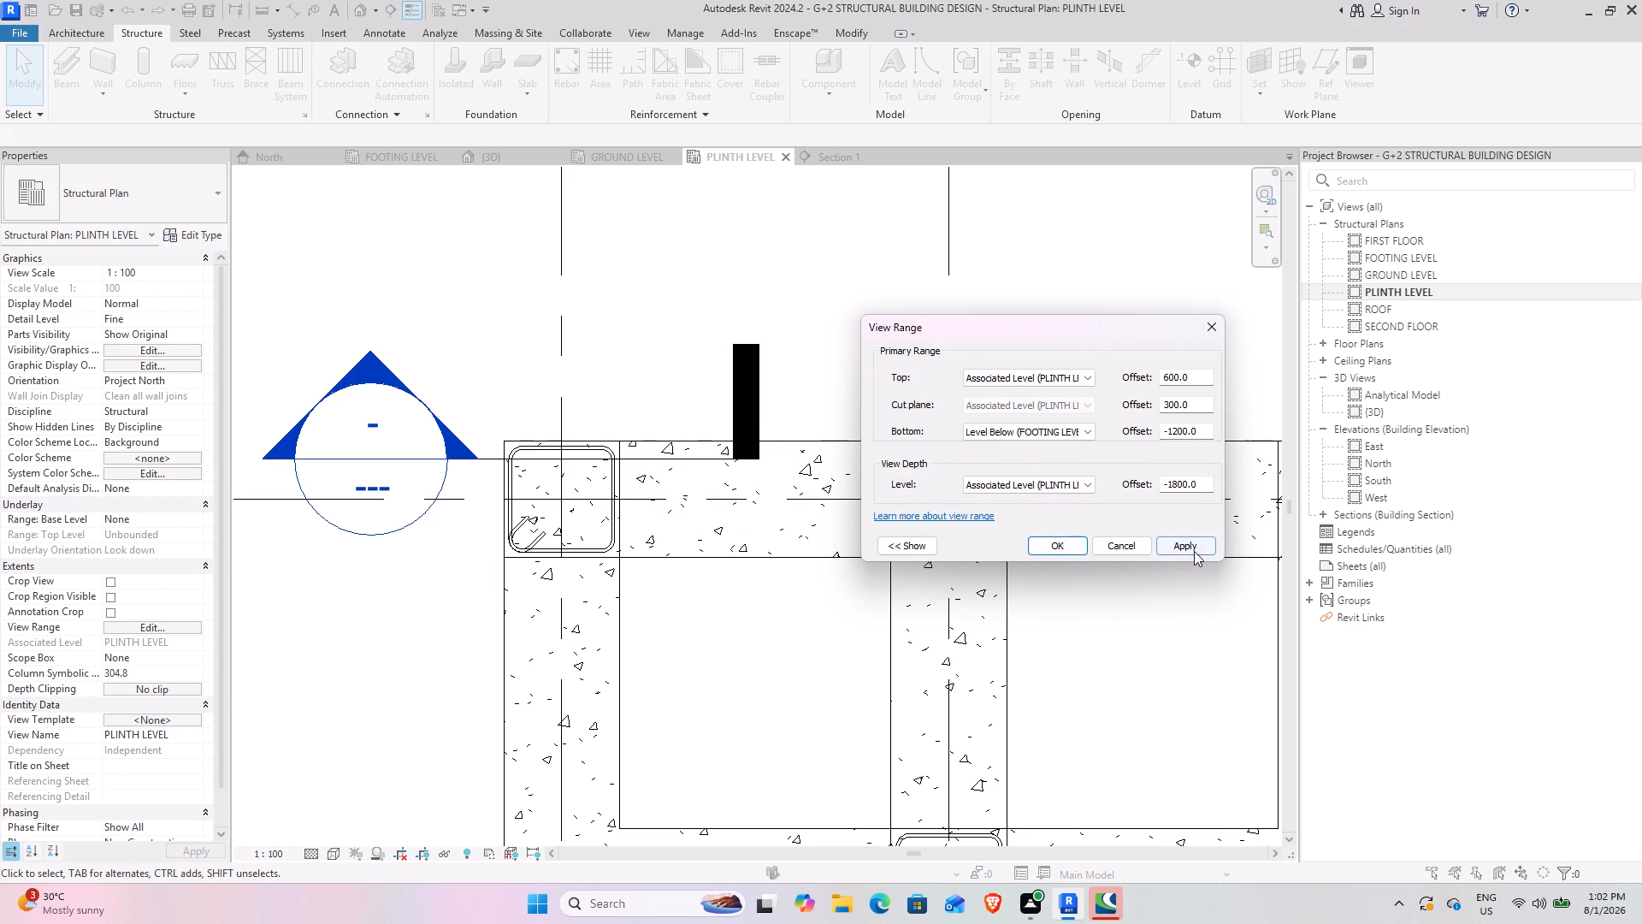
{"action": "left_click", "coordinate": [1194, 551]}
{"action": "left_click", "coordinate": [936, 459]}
Set the view range's bottom offset to -5000.
{"action": "left_click_drag", "start_coordinate": [1203, 427], "coordinate": [1104, 445]}
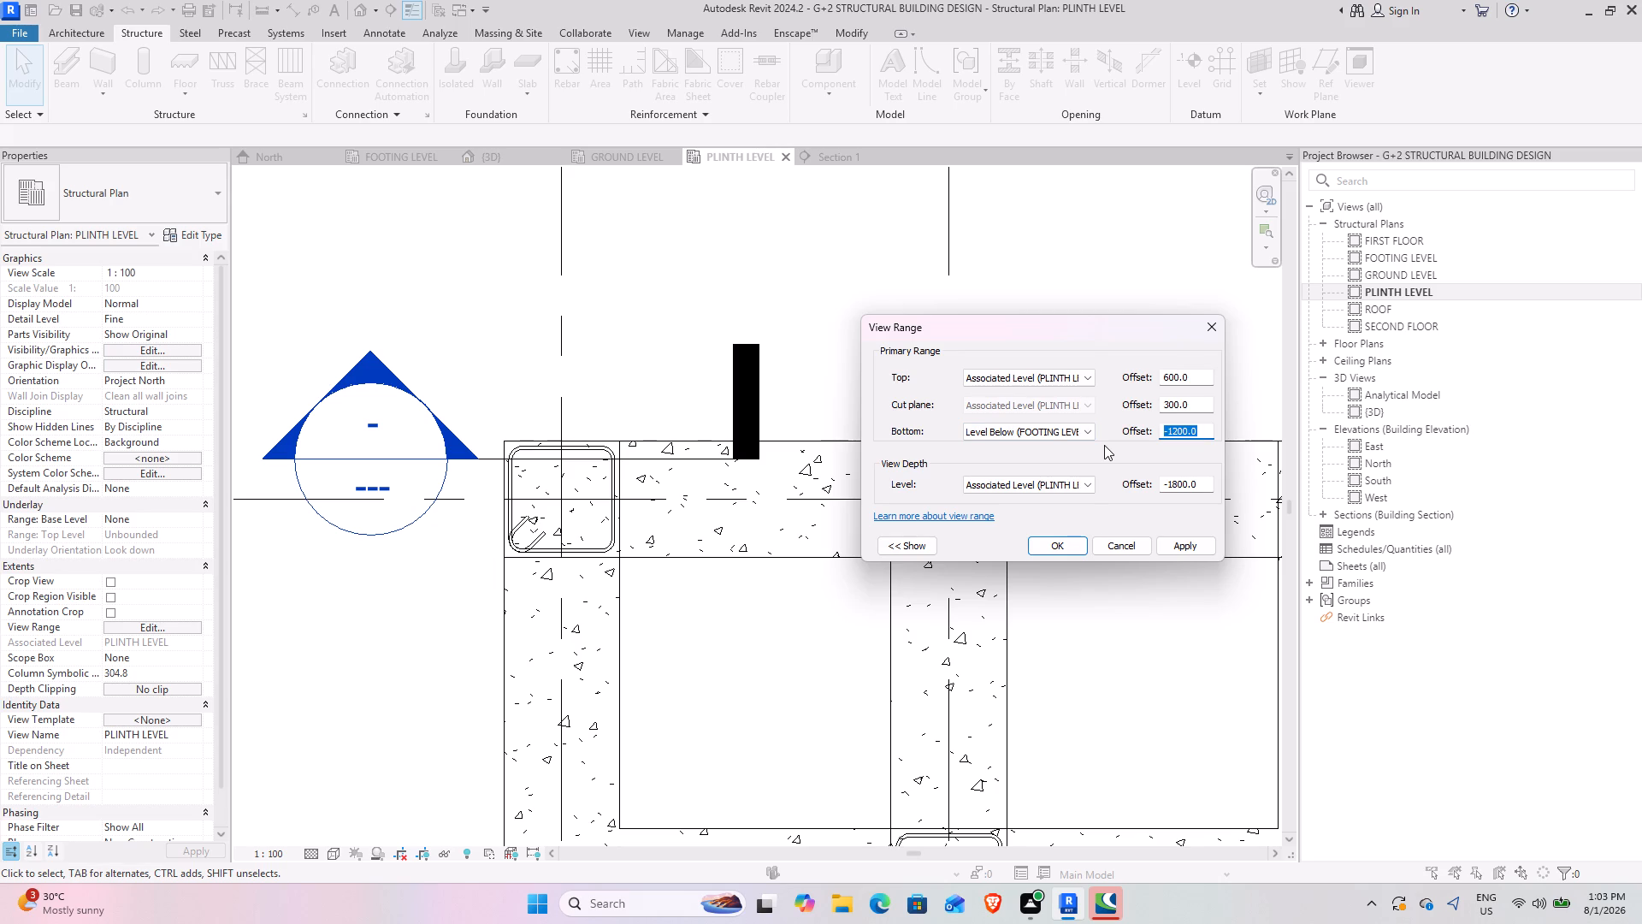
{"action": "type", "text": "-5000"}
{"action": "key", "text": "Return"}
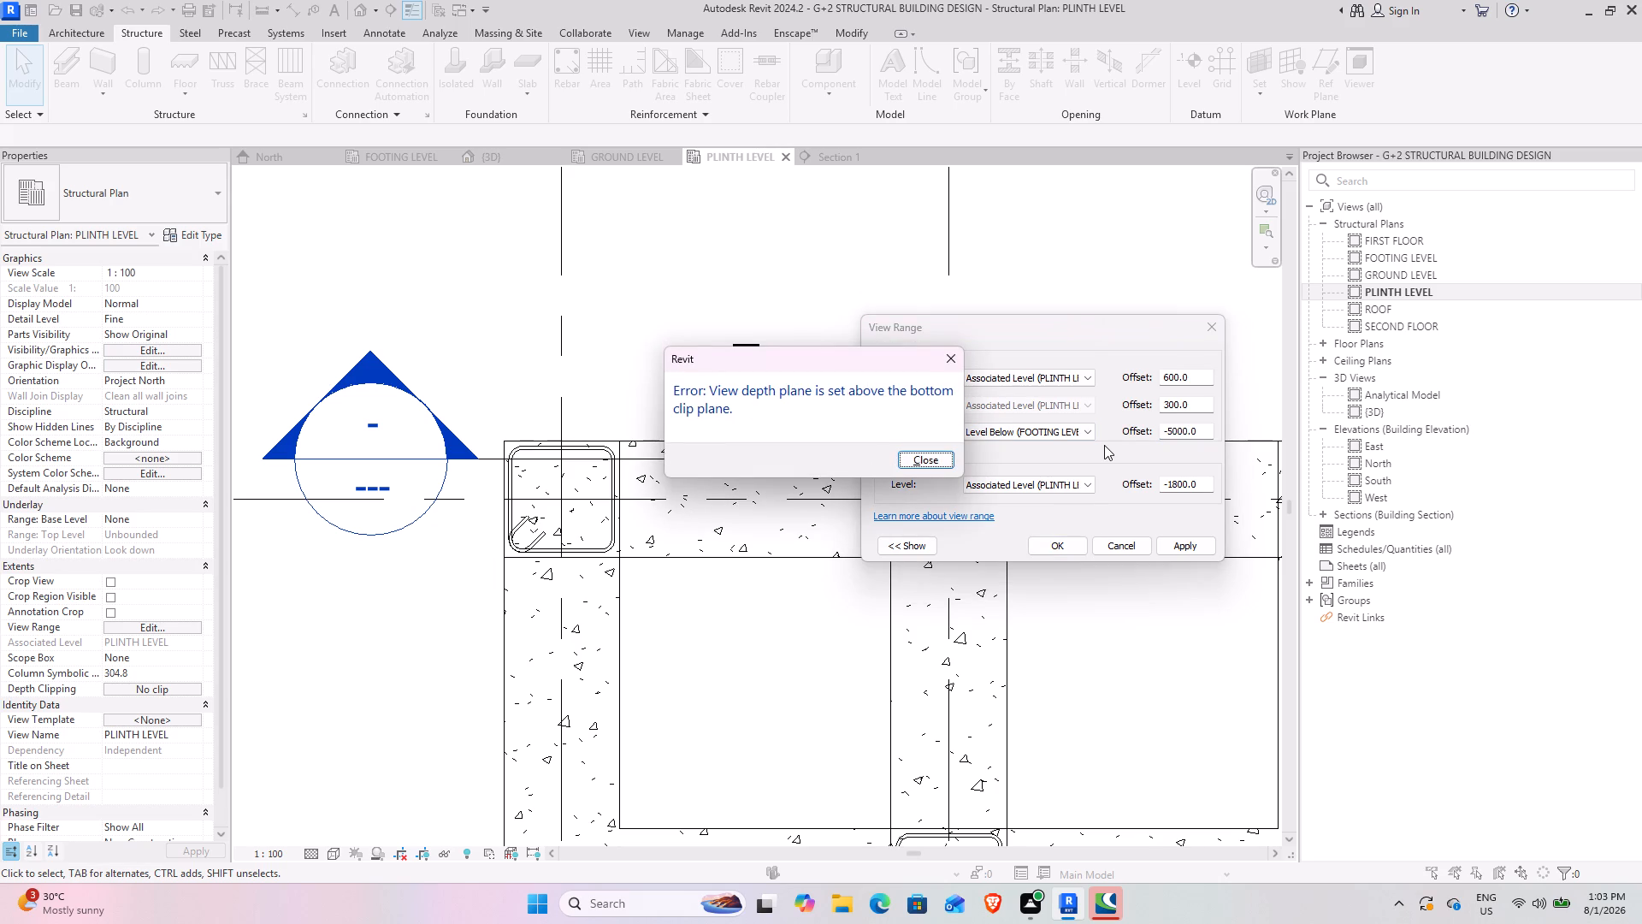
{"action": "left_click", "coordinate": [921, 460]}
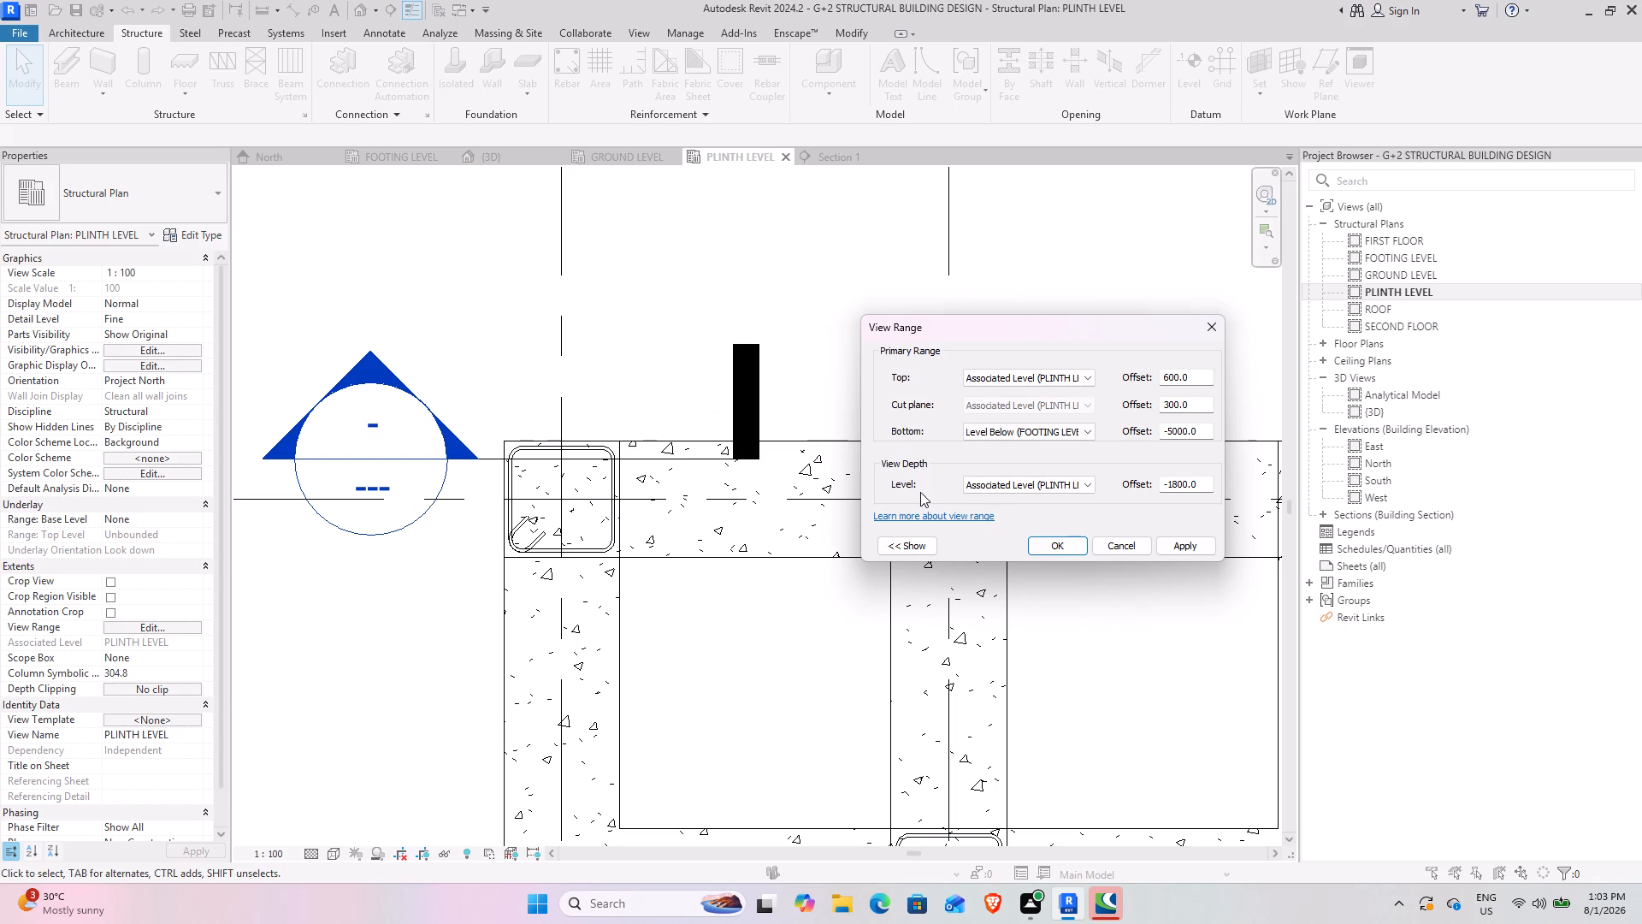
Set the view depth offset to -6000, reference the bottom to Associated Level (PLINTH LEVEL), and accept the view range.
{"action": "left_click_drag", "start_coordinate": [1208, 488], "coordinate": [1063, 493]}
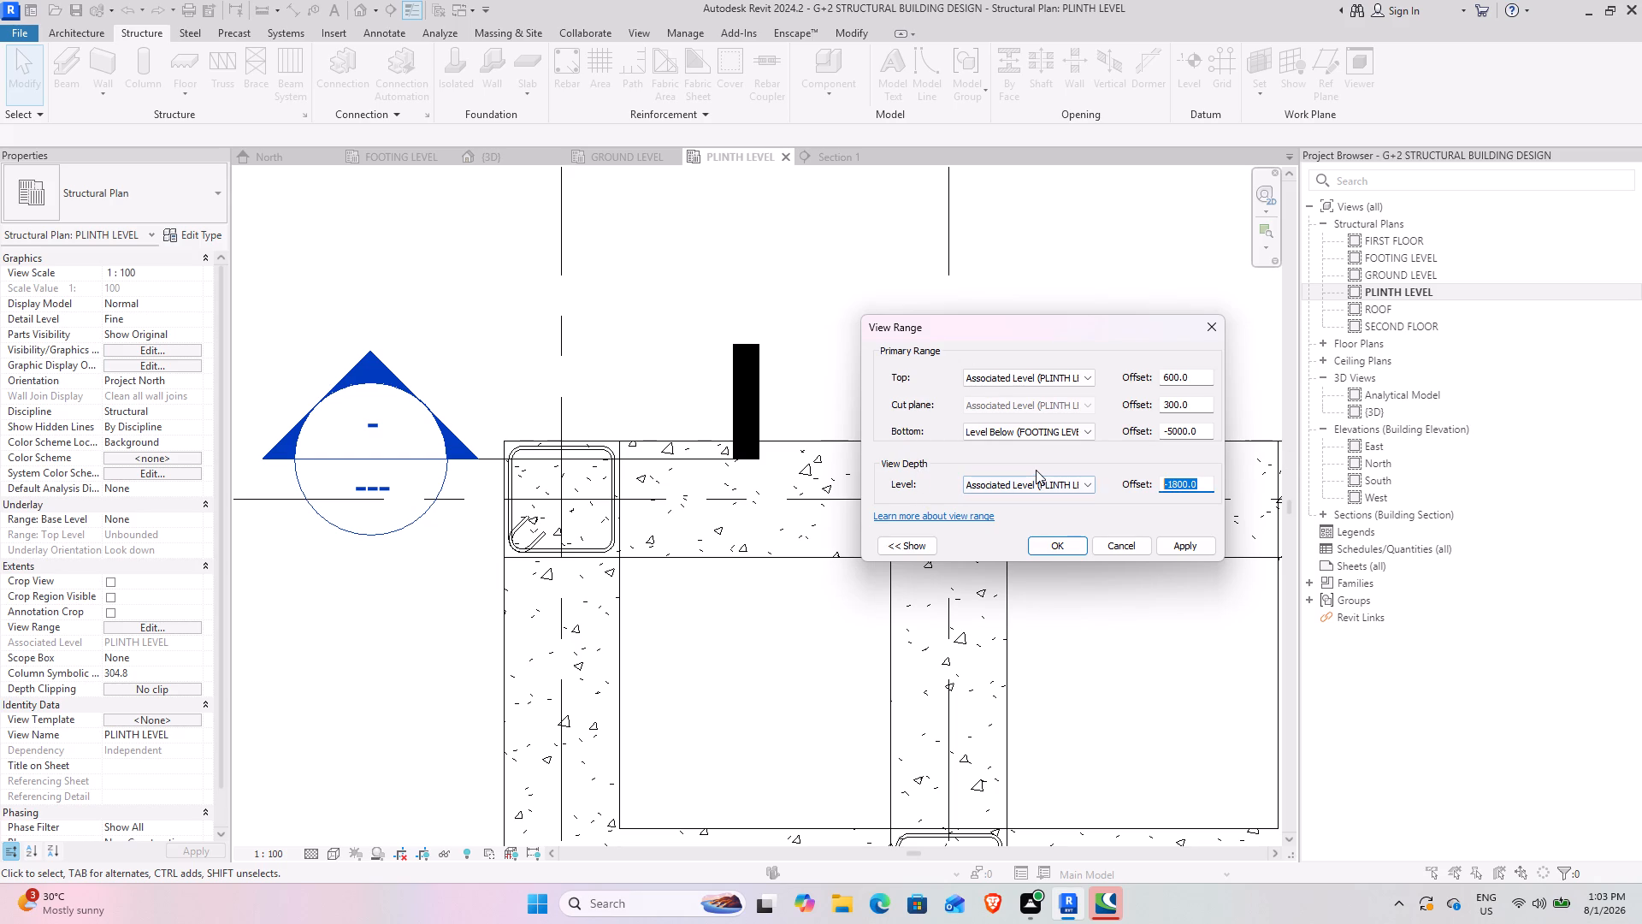
{"action": "type", "text": "600"}
{"action": "key", "text": "0"}
{"action": "key", "text": "Left"}
{"action": "key", "text": "Left"}
{"action": "key", "text": "Left"}
{"action": "key", "text": "Left"}
{"action": "key", "text": "minus"}
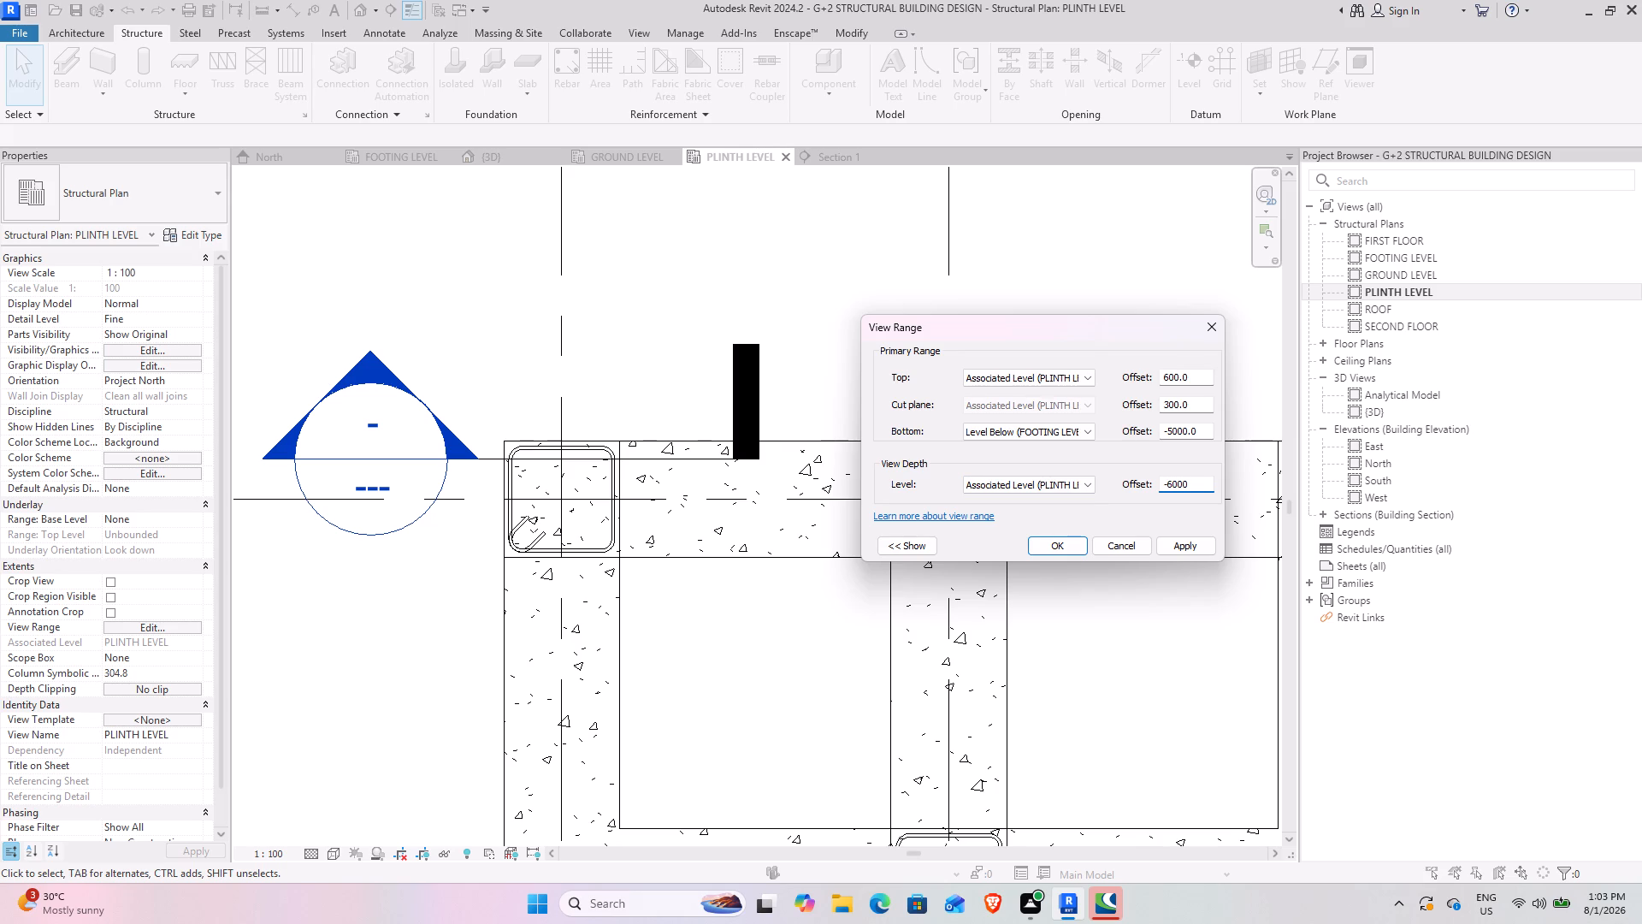
{"action": "left_click", "coordinate": [1057, 541]}
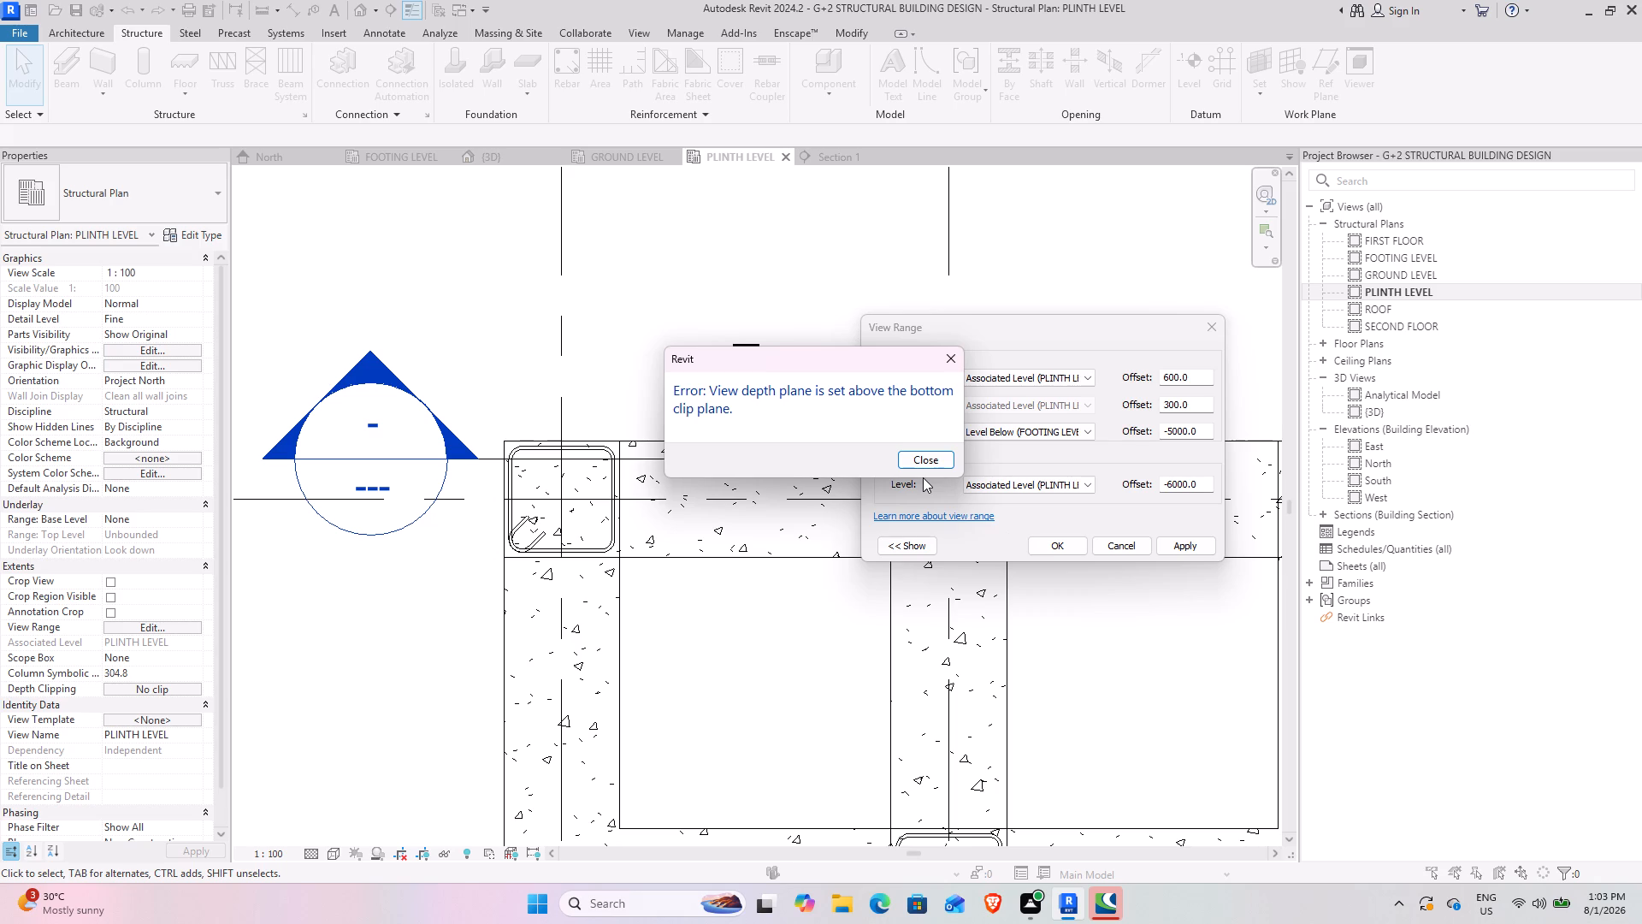
{"action": "left_click", "coordinate": [924, 459]}
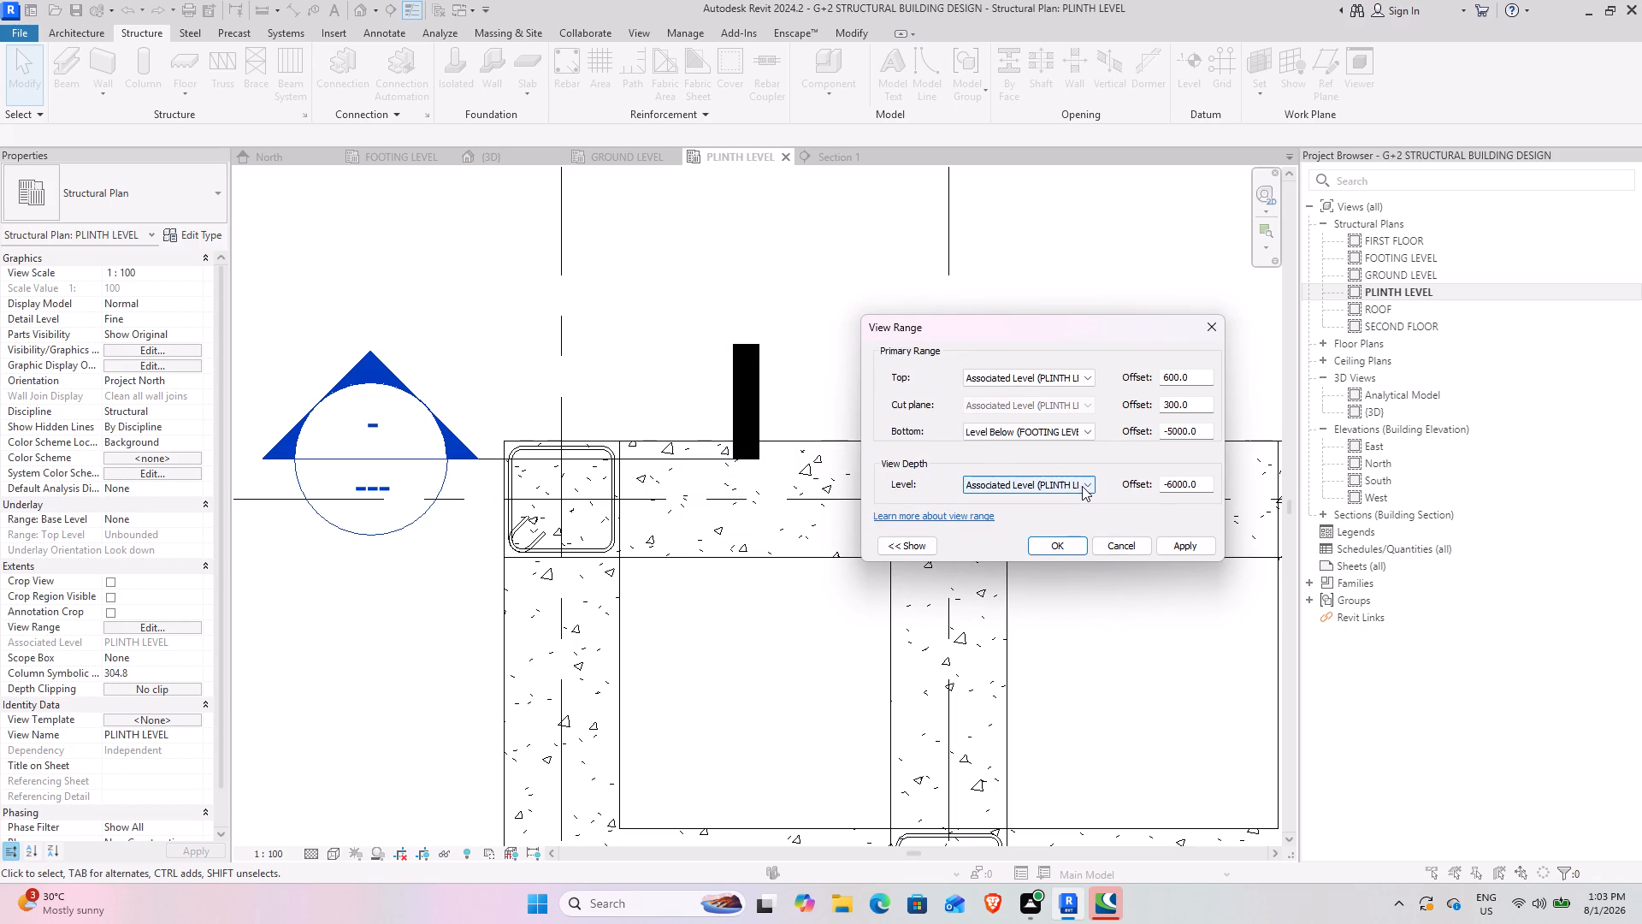
{"action": "left_click", "coordinate": [1090, 428]}
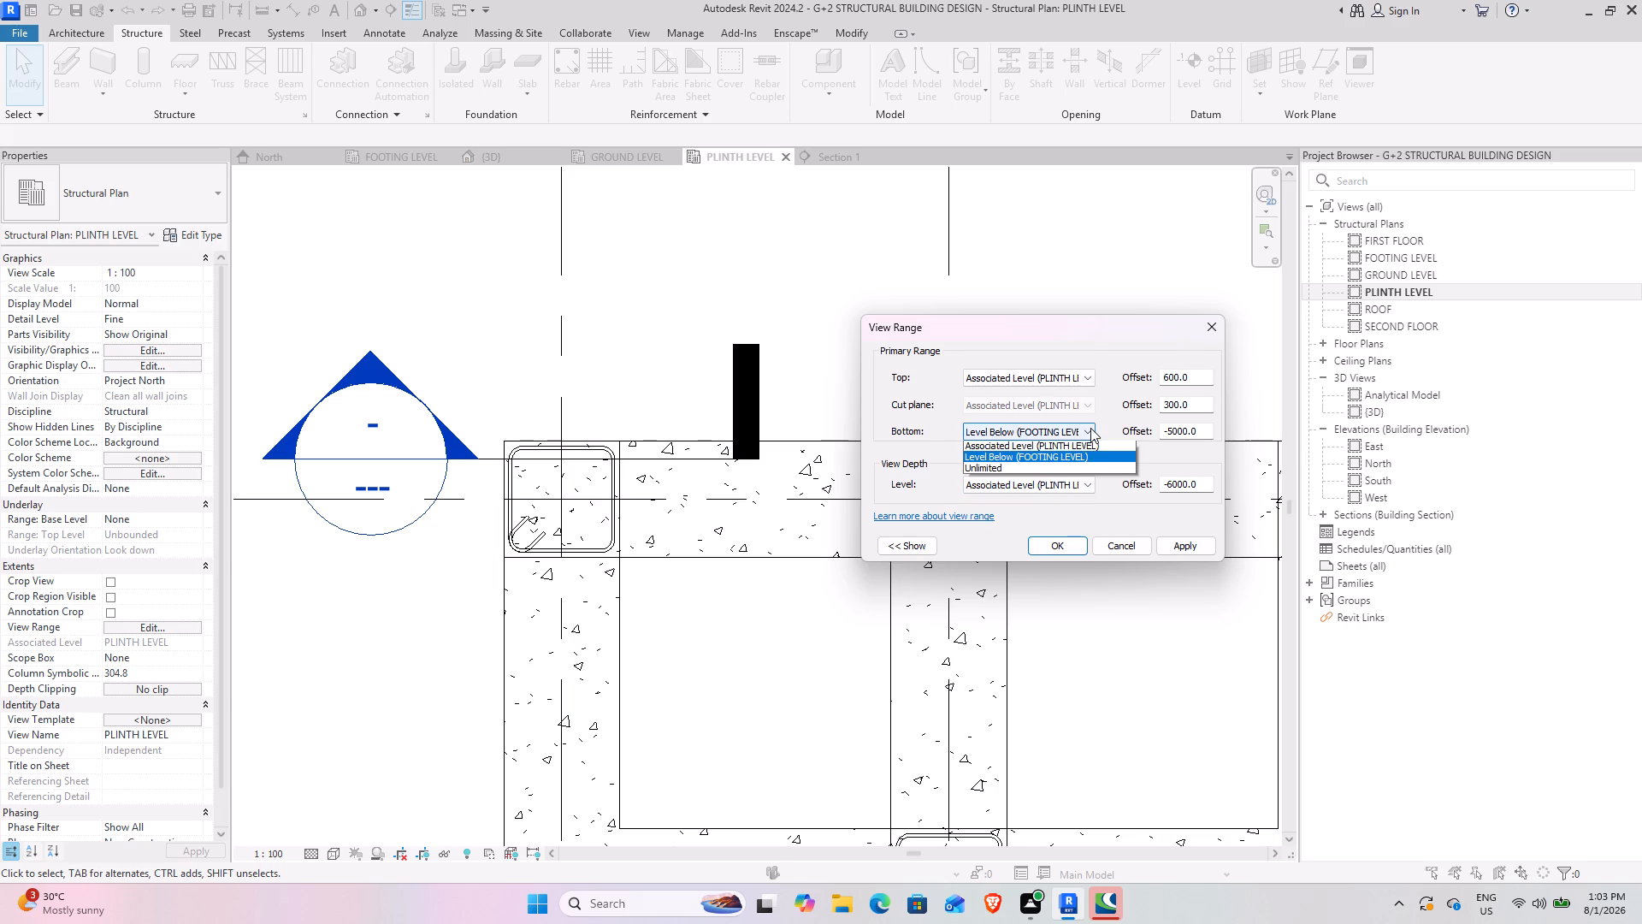
{"action": "left_click", "coordinate": [1084, 442]}
{"action": "left_click", "coordinate": [1056, 554]}
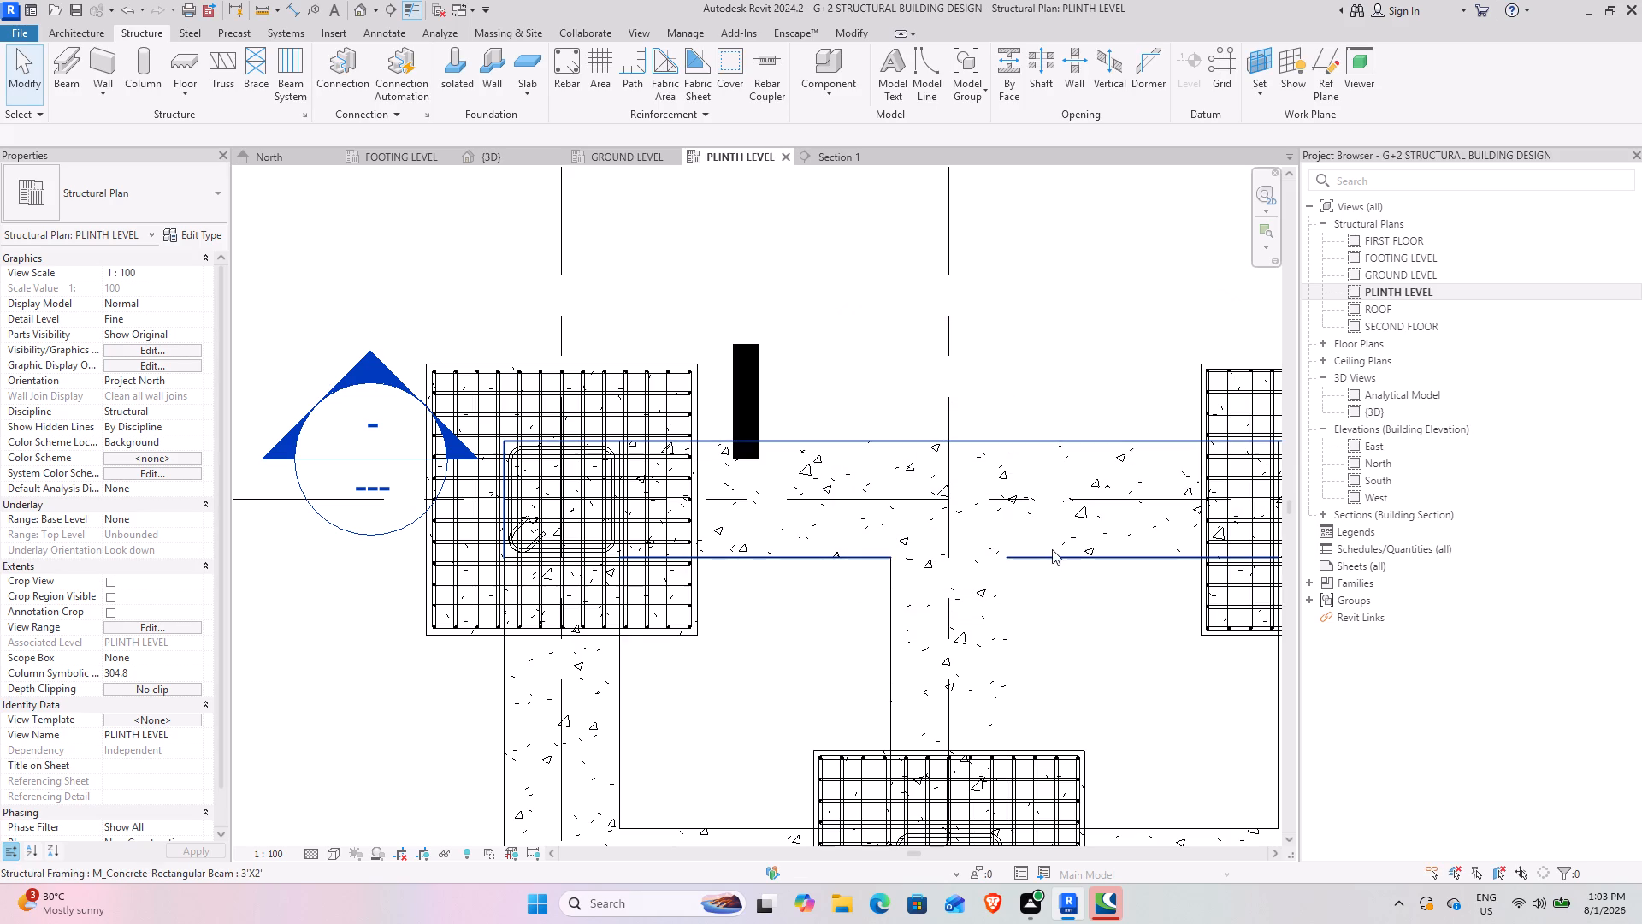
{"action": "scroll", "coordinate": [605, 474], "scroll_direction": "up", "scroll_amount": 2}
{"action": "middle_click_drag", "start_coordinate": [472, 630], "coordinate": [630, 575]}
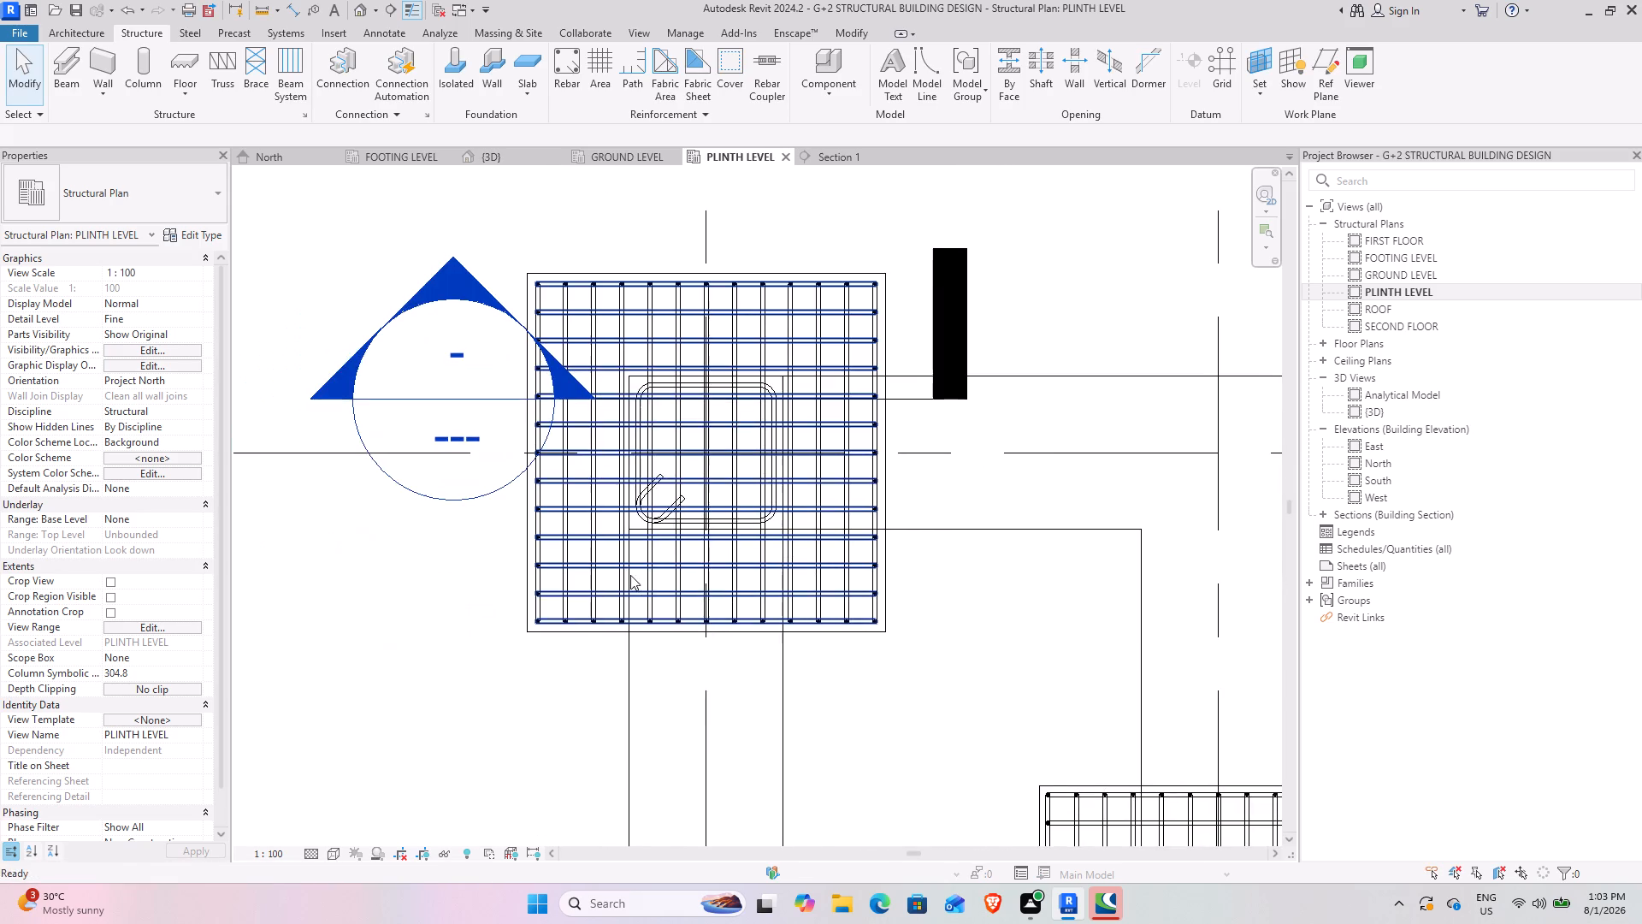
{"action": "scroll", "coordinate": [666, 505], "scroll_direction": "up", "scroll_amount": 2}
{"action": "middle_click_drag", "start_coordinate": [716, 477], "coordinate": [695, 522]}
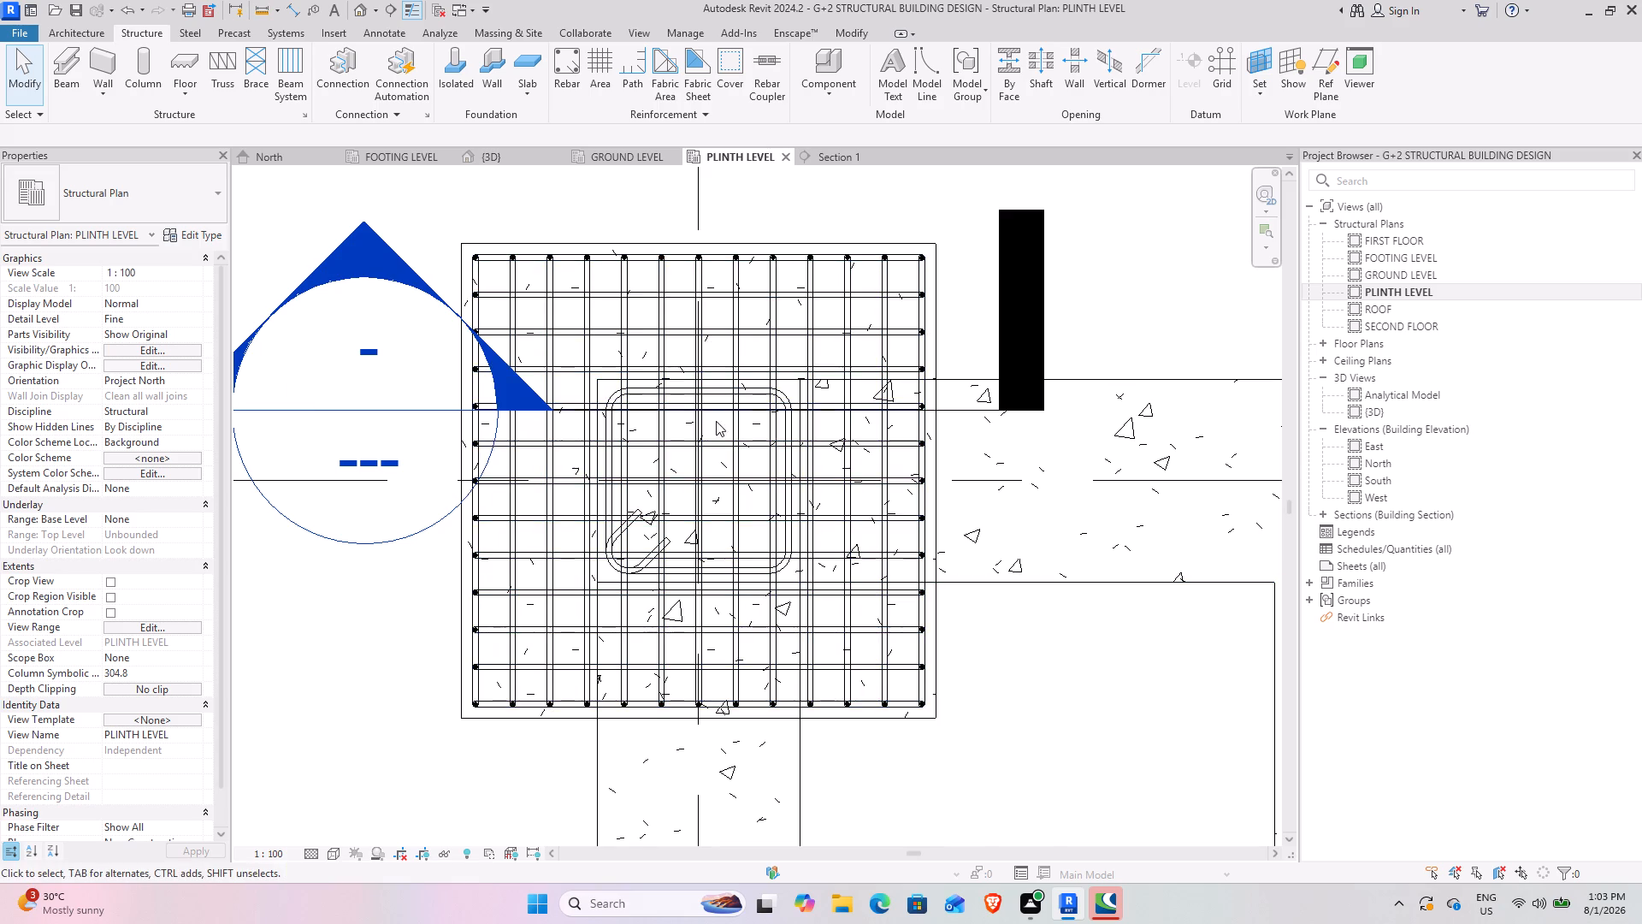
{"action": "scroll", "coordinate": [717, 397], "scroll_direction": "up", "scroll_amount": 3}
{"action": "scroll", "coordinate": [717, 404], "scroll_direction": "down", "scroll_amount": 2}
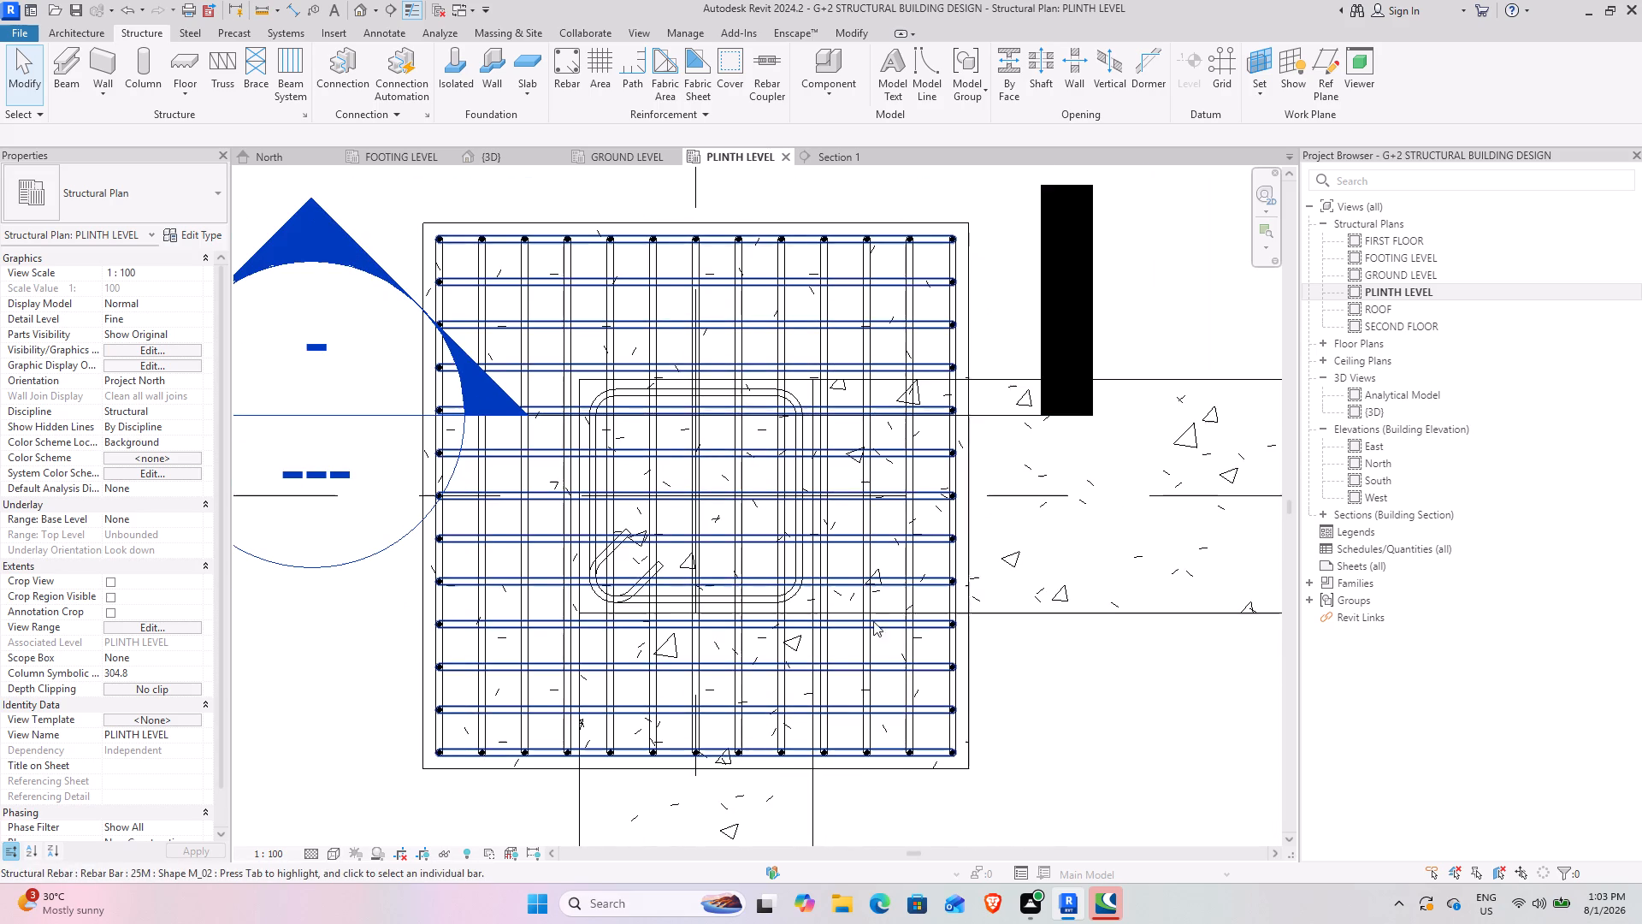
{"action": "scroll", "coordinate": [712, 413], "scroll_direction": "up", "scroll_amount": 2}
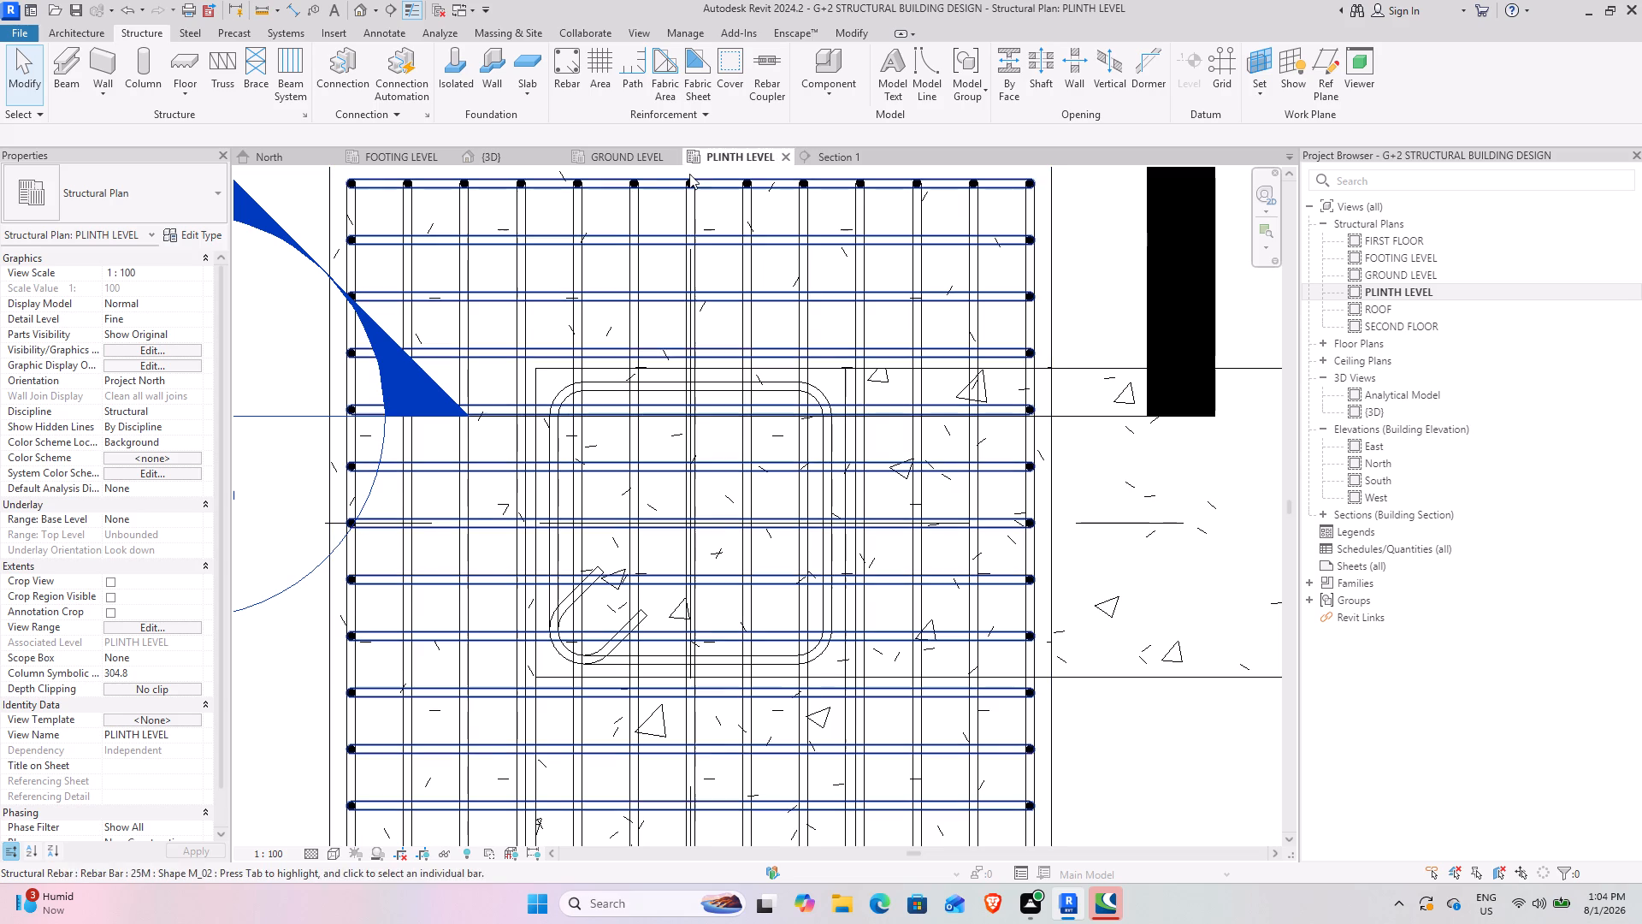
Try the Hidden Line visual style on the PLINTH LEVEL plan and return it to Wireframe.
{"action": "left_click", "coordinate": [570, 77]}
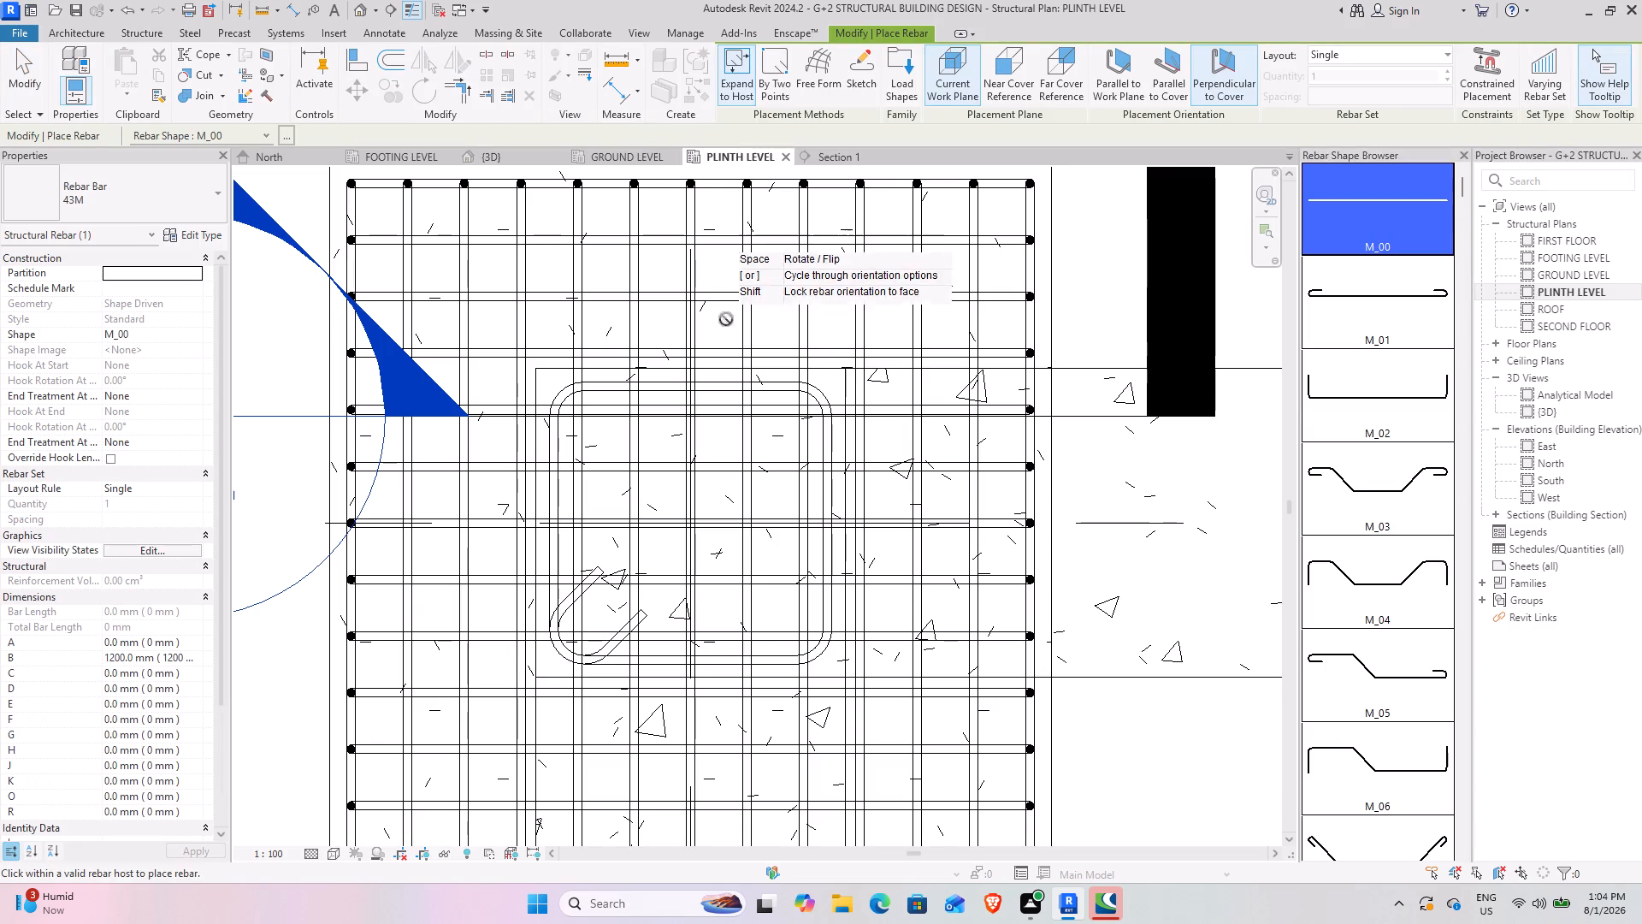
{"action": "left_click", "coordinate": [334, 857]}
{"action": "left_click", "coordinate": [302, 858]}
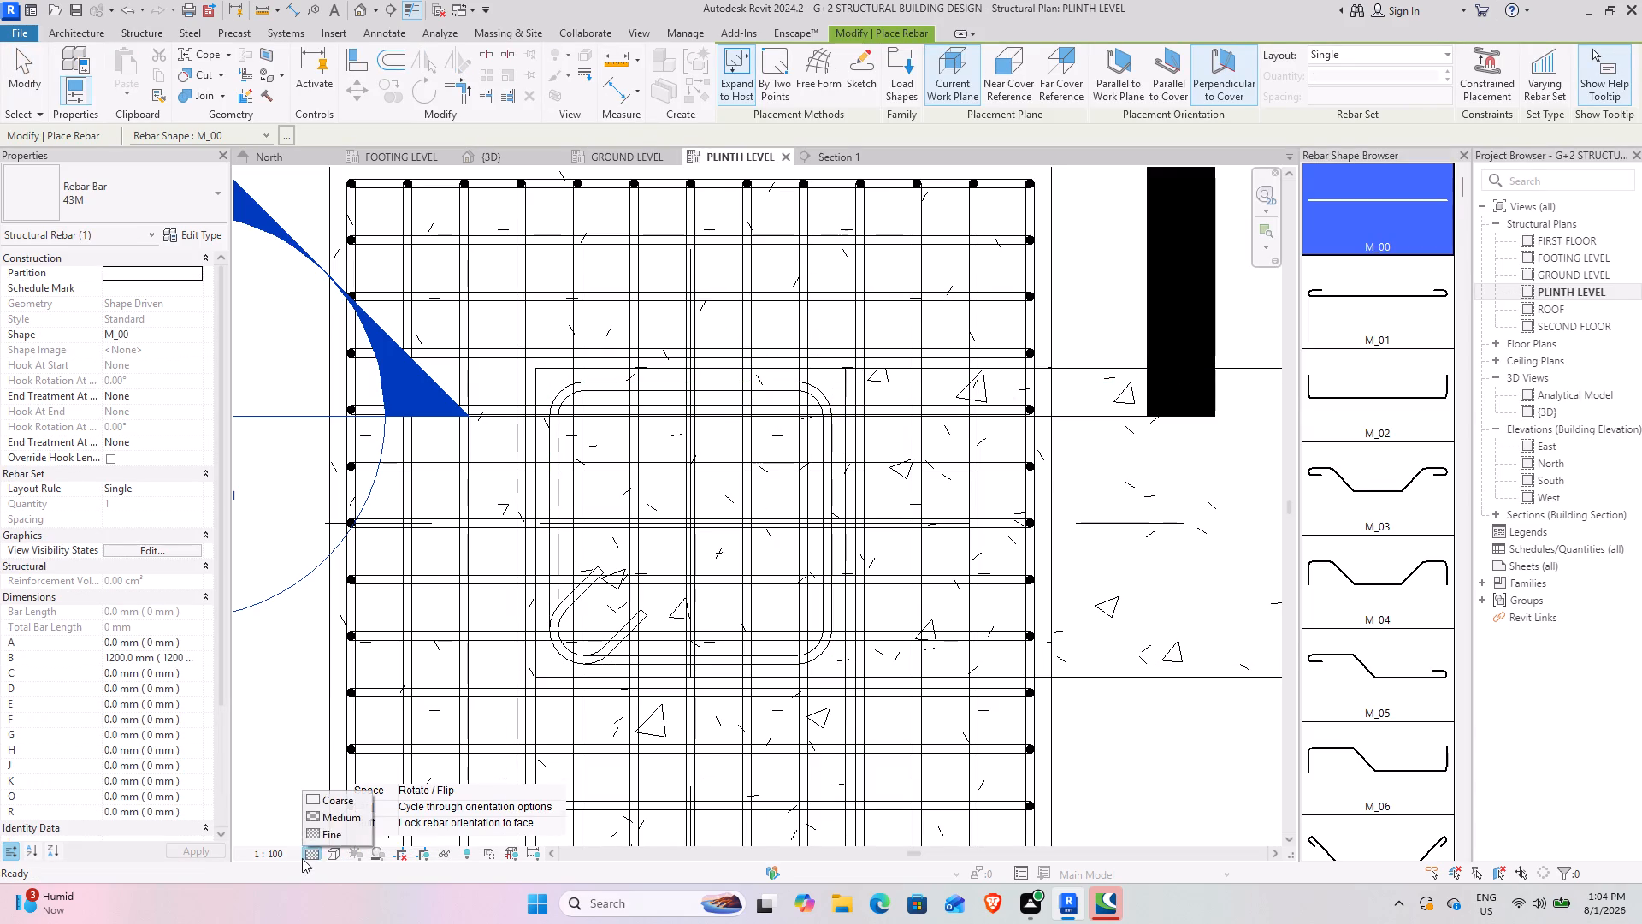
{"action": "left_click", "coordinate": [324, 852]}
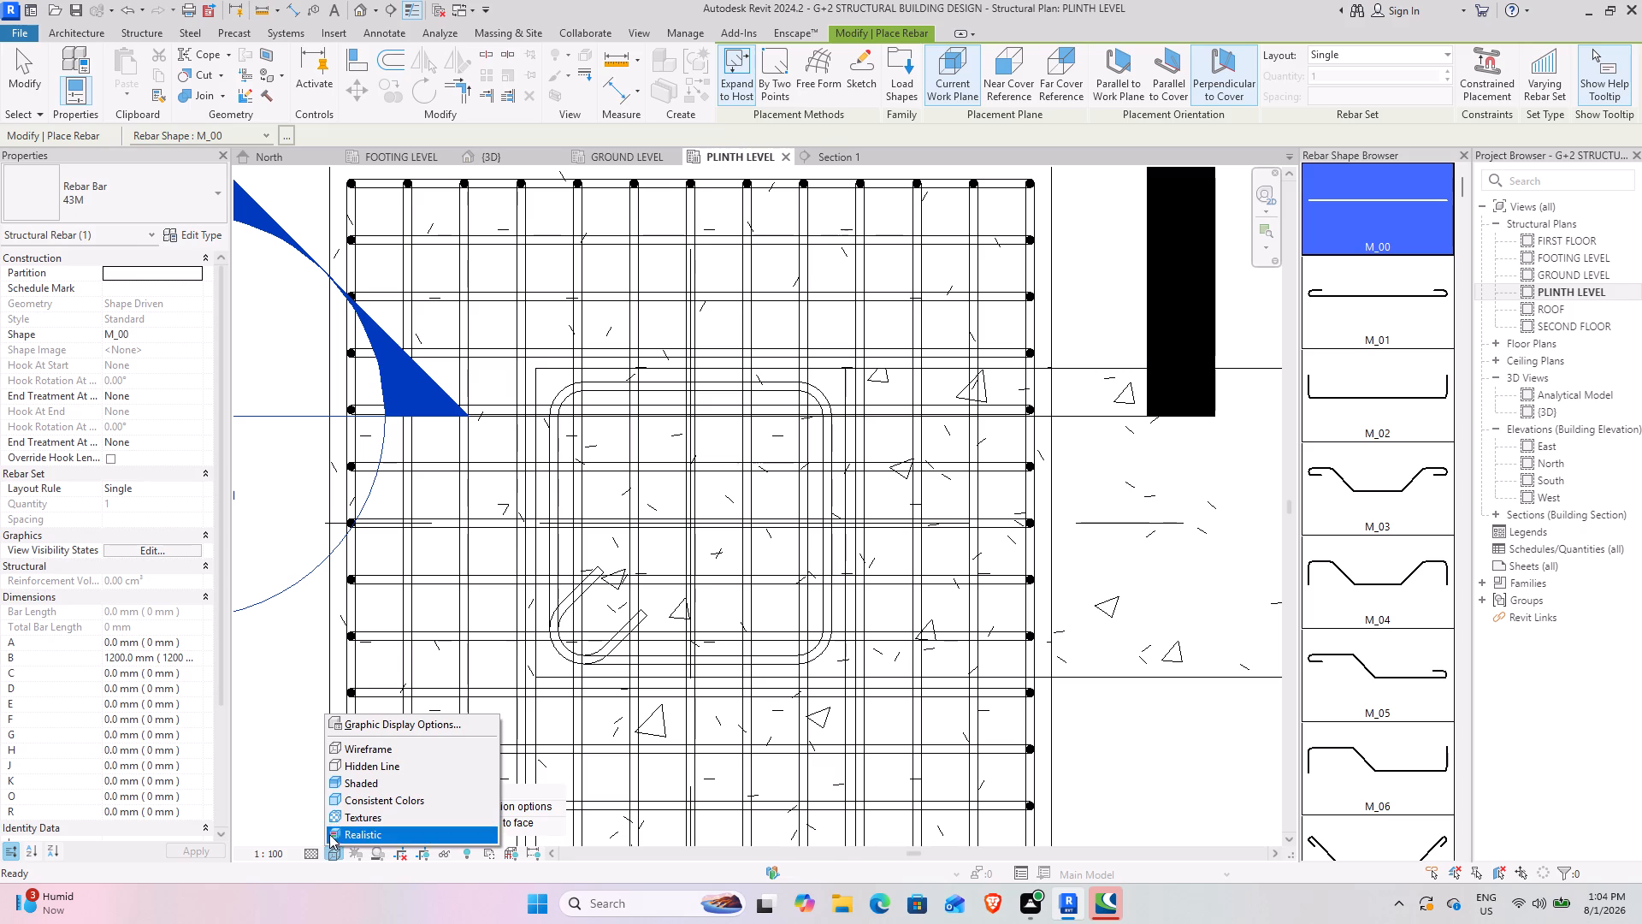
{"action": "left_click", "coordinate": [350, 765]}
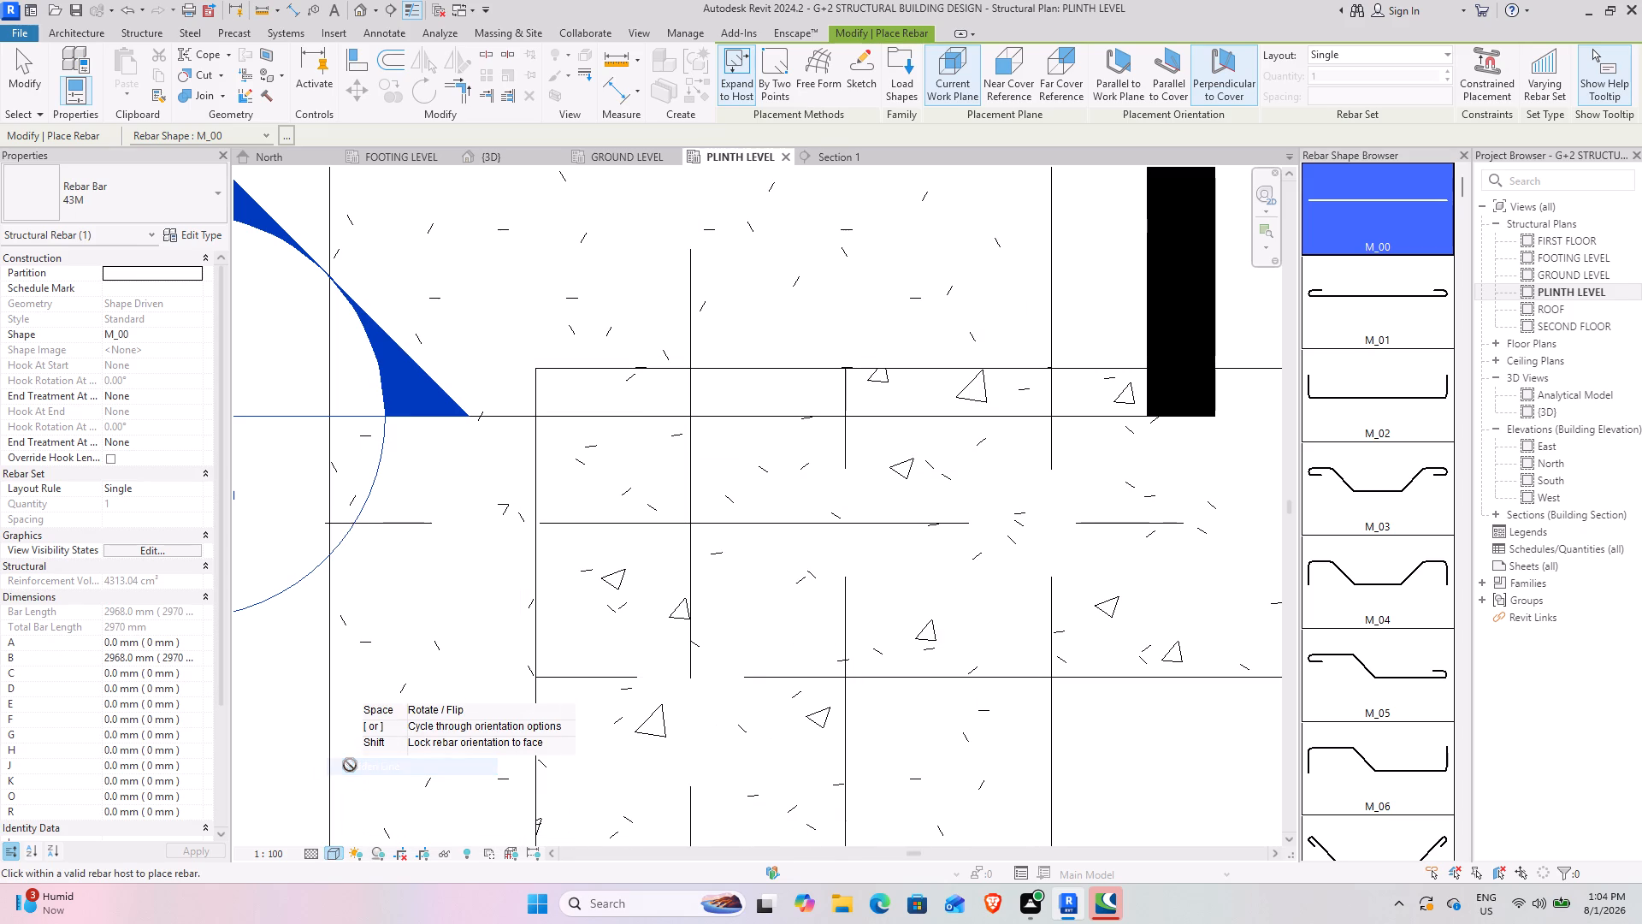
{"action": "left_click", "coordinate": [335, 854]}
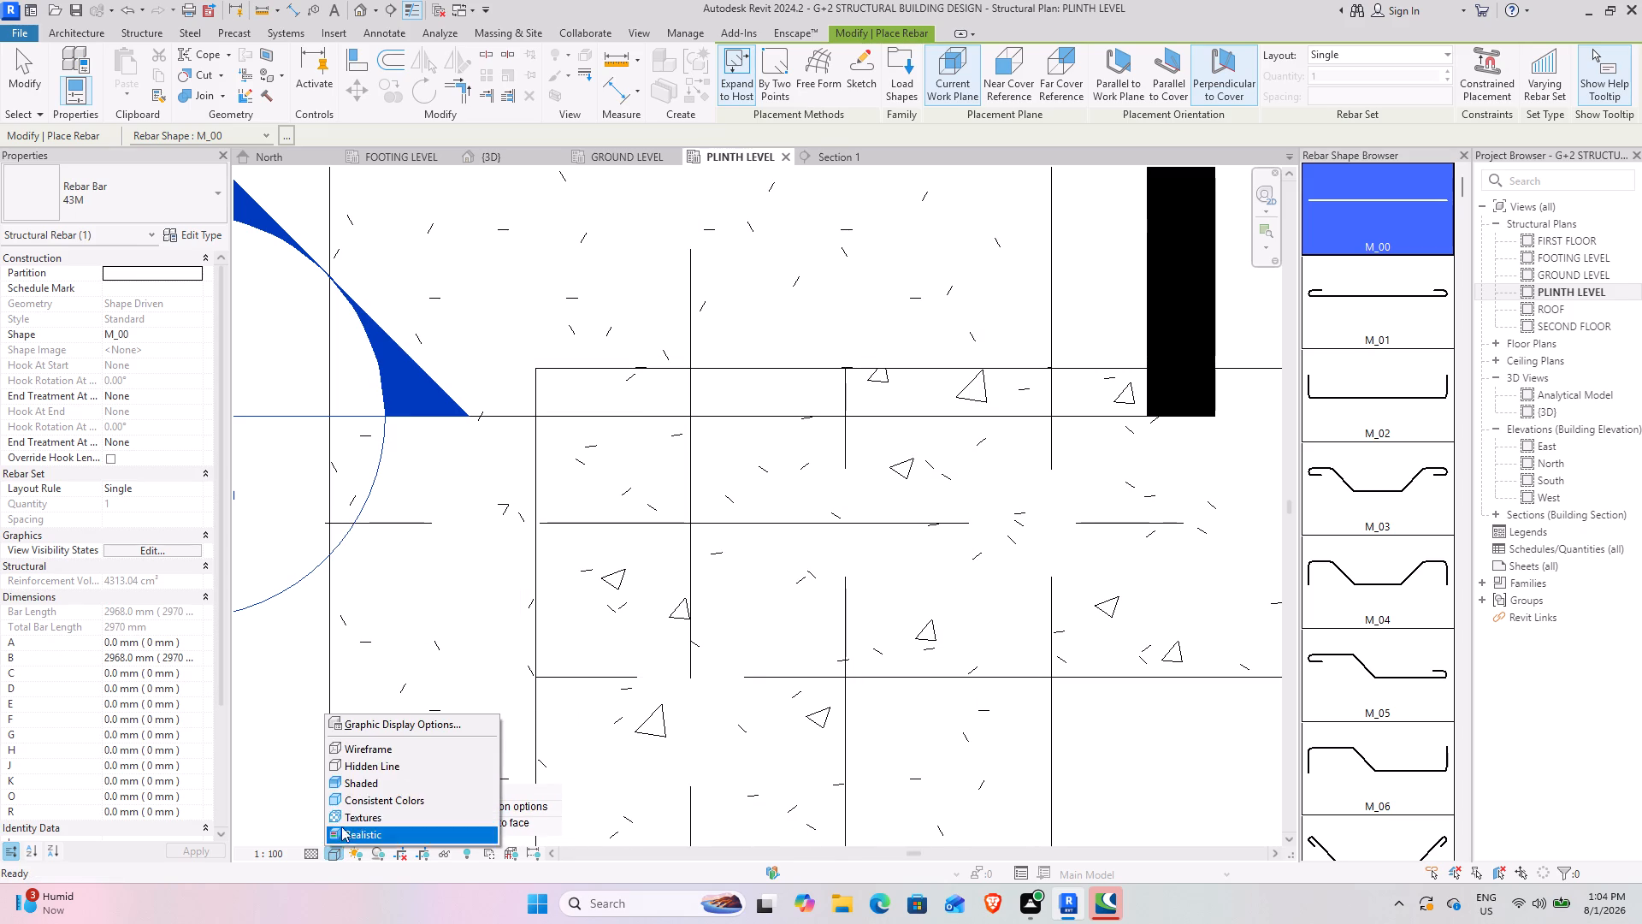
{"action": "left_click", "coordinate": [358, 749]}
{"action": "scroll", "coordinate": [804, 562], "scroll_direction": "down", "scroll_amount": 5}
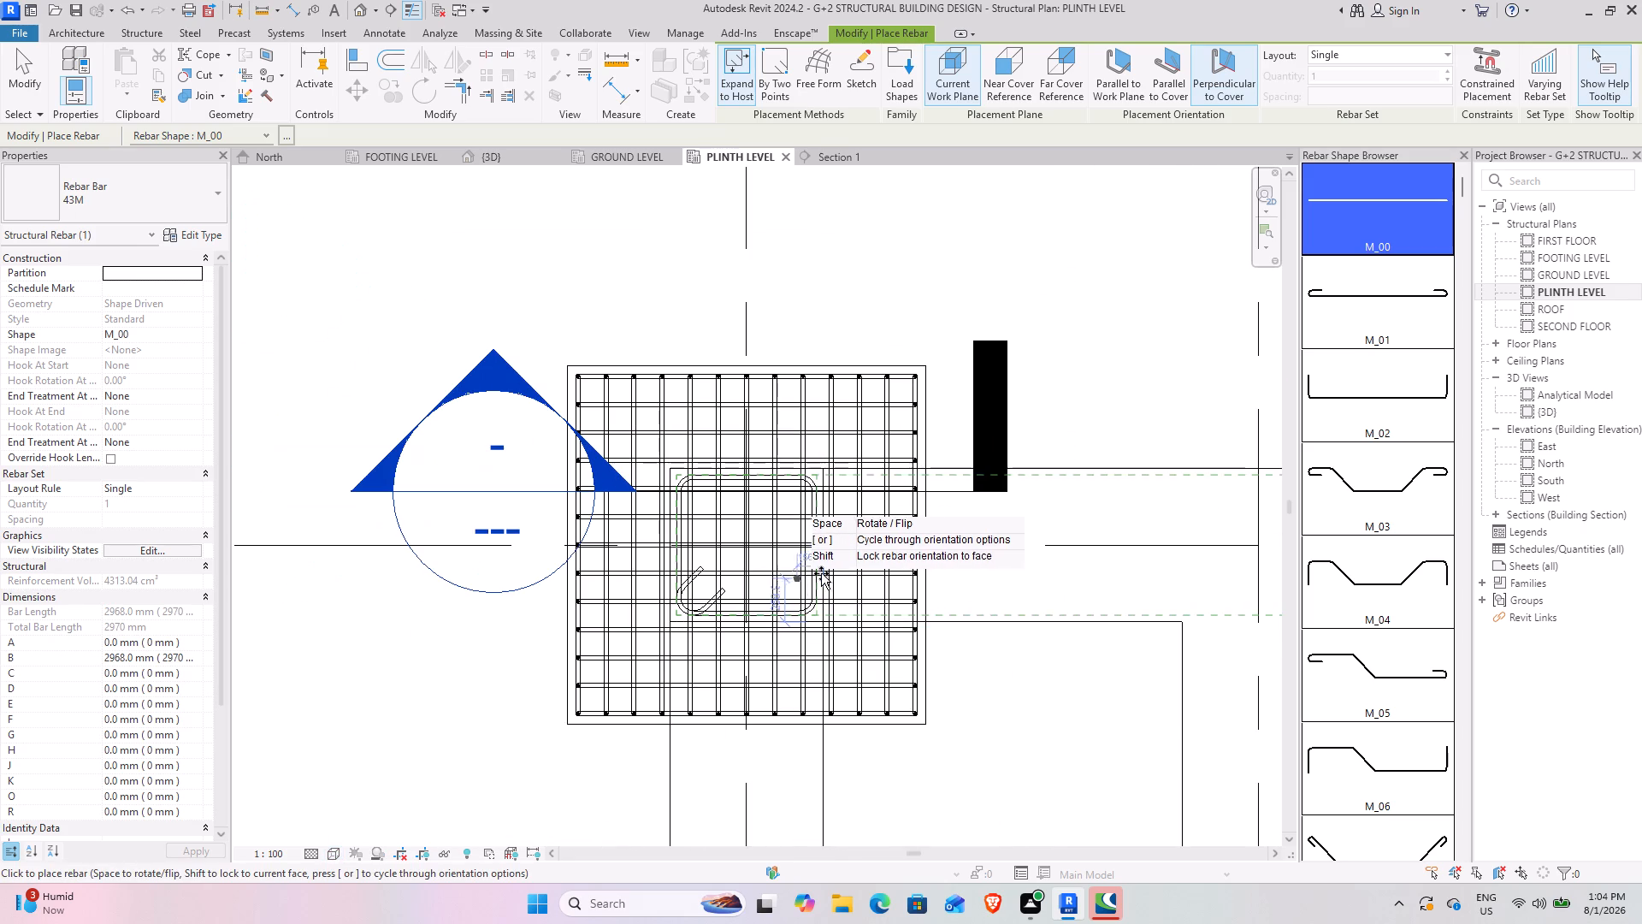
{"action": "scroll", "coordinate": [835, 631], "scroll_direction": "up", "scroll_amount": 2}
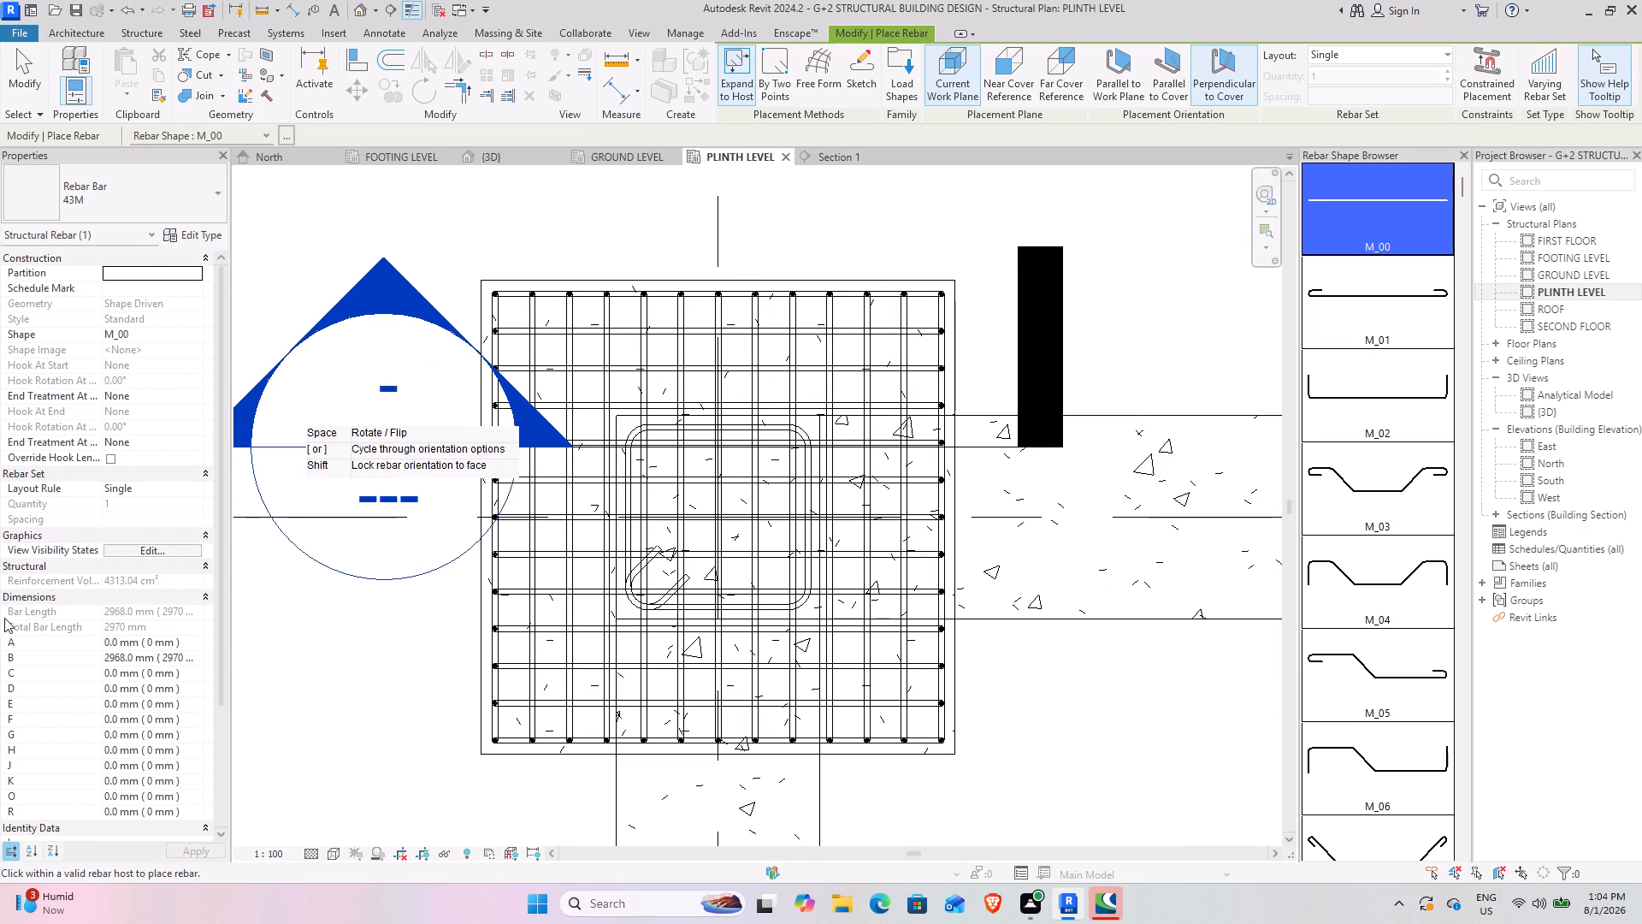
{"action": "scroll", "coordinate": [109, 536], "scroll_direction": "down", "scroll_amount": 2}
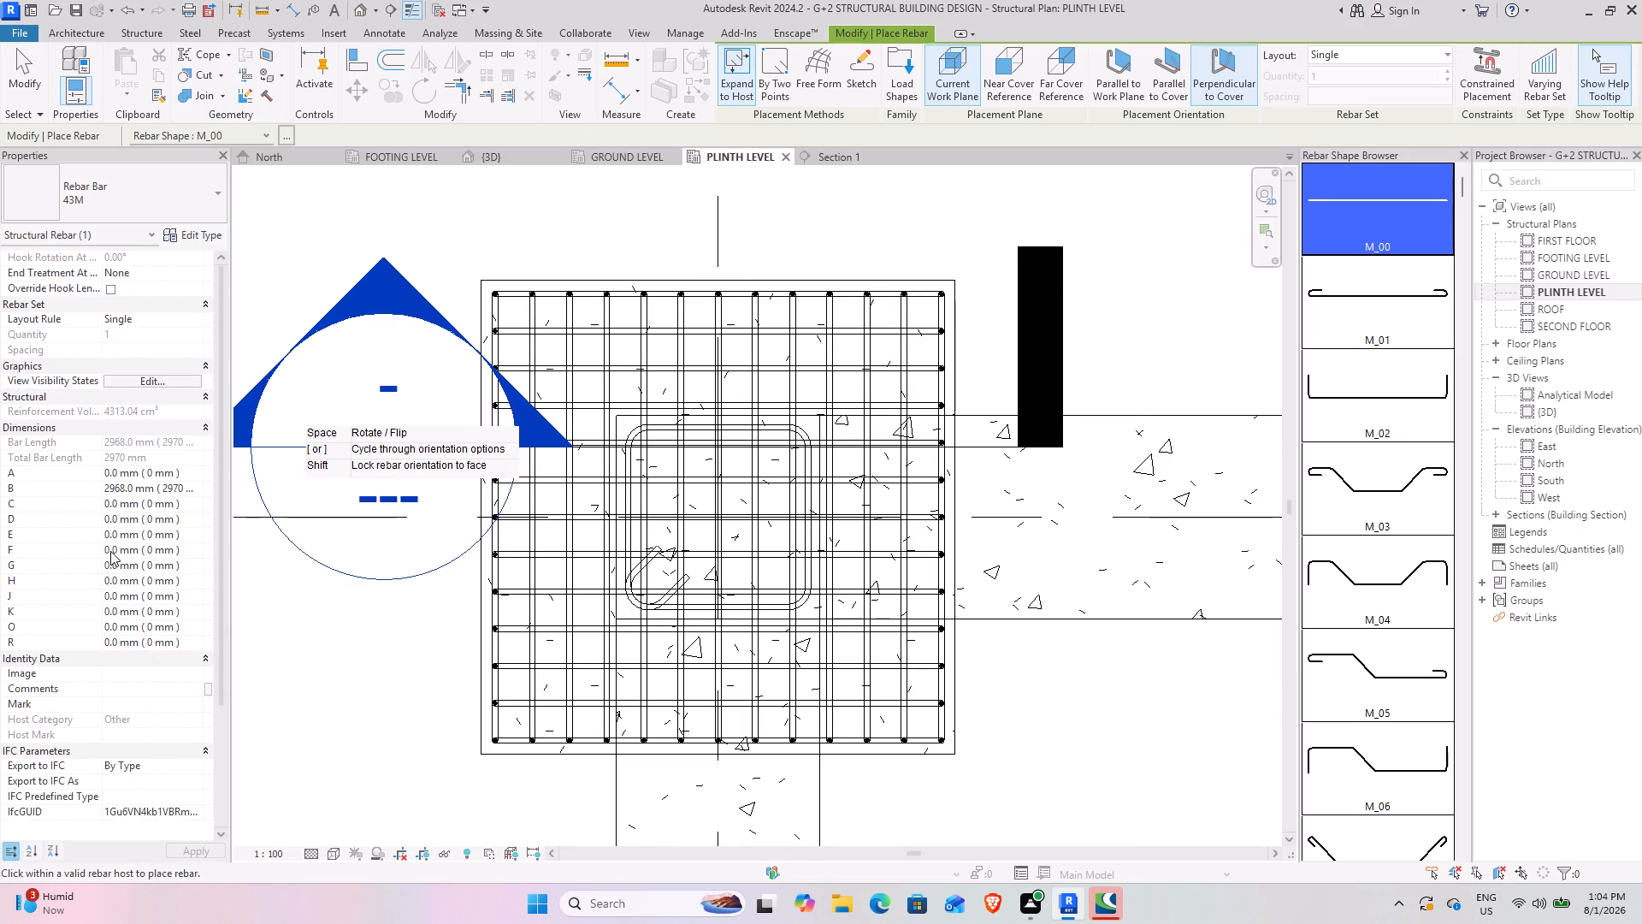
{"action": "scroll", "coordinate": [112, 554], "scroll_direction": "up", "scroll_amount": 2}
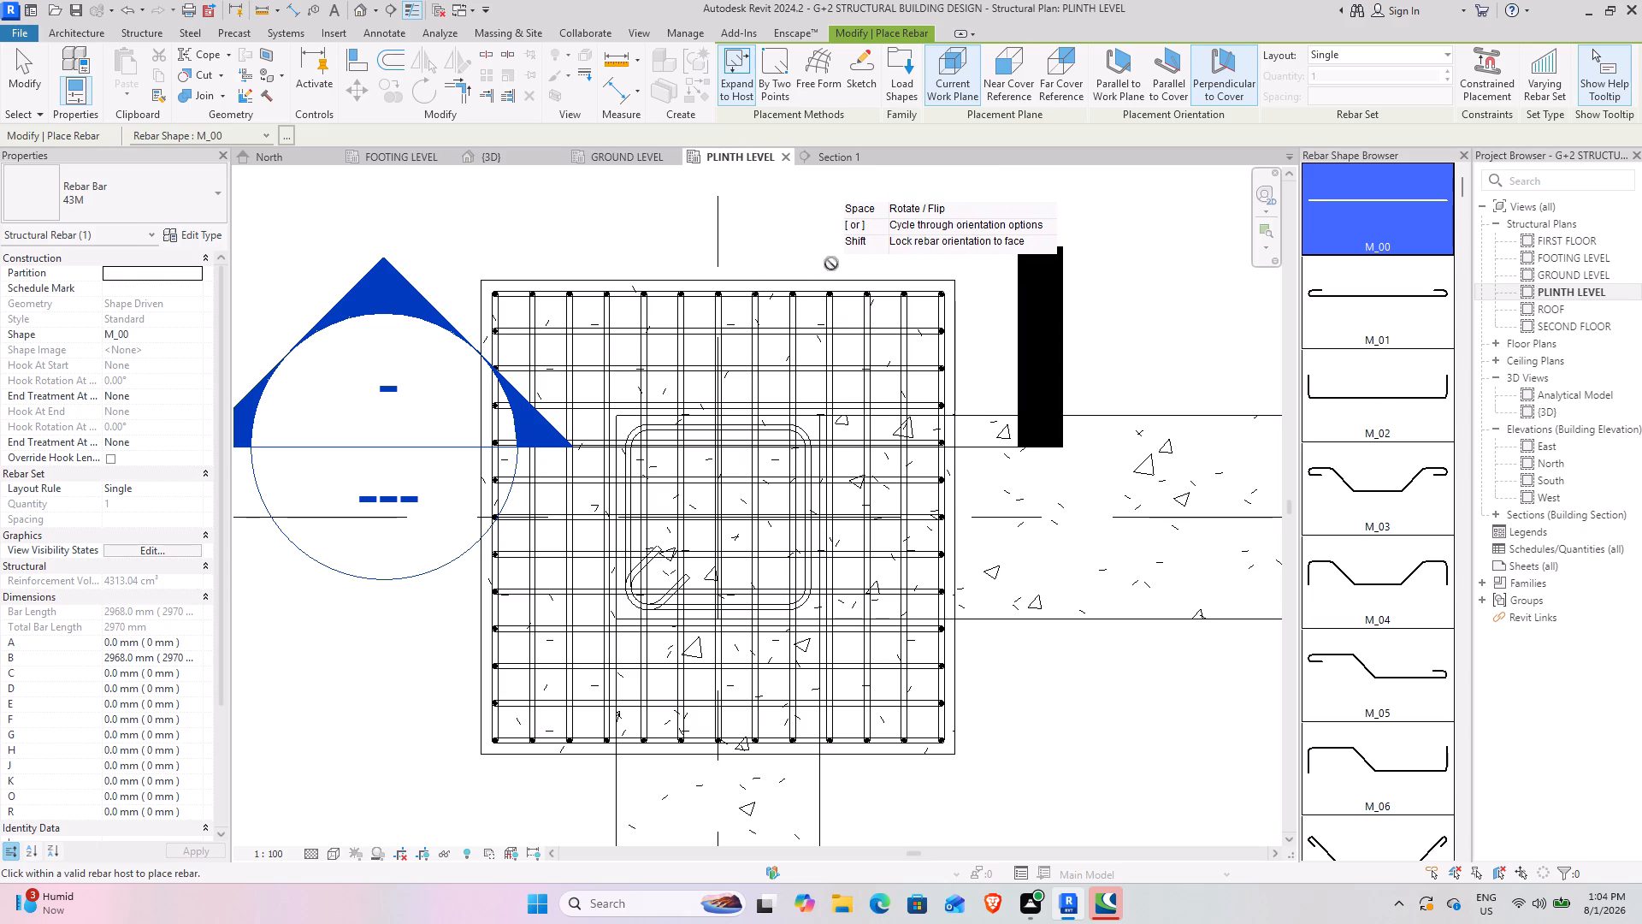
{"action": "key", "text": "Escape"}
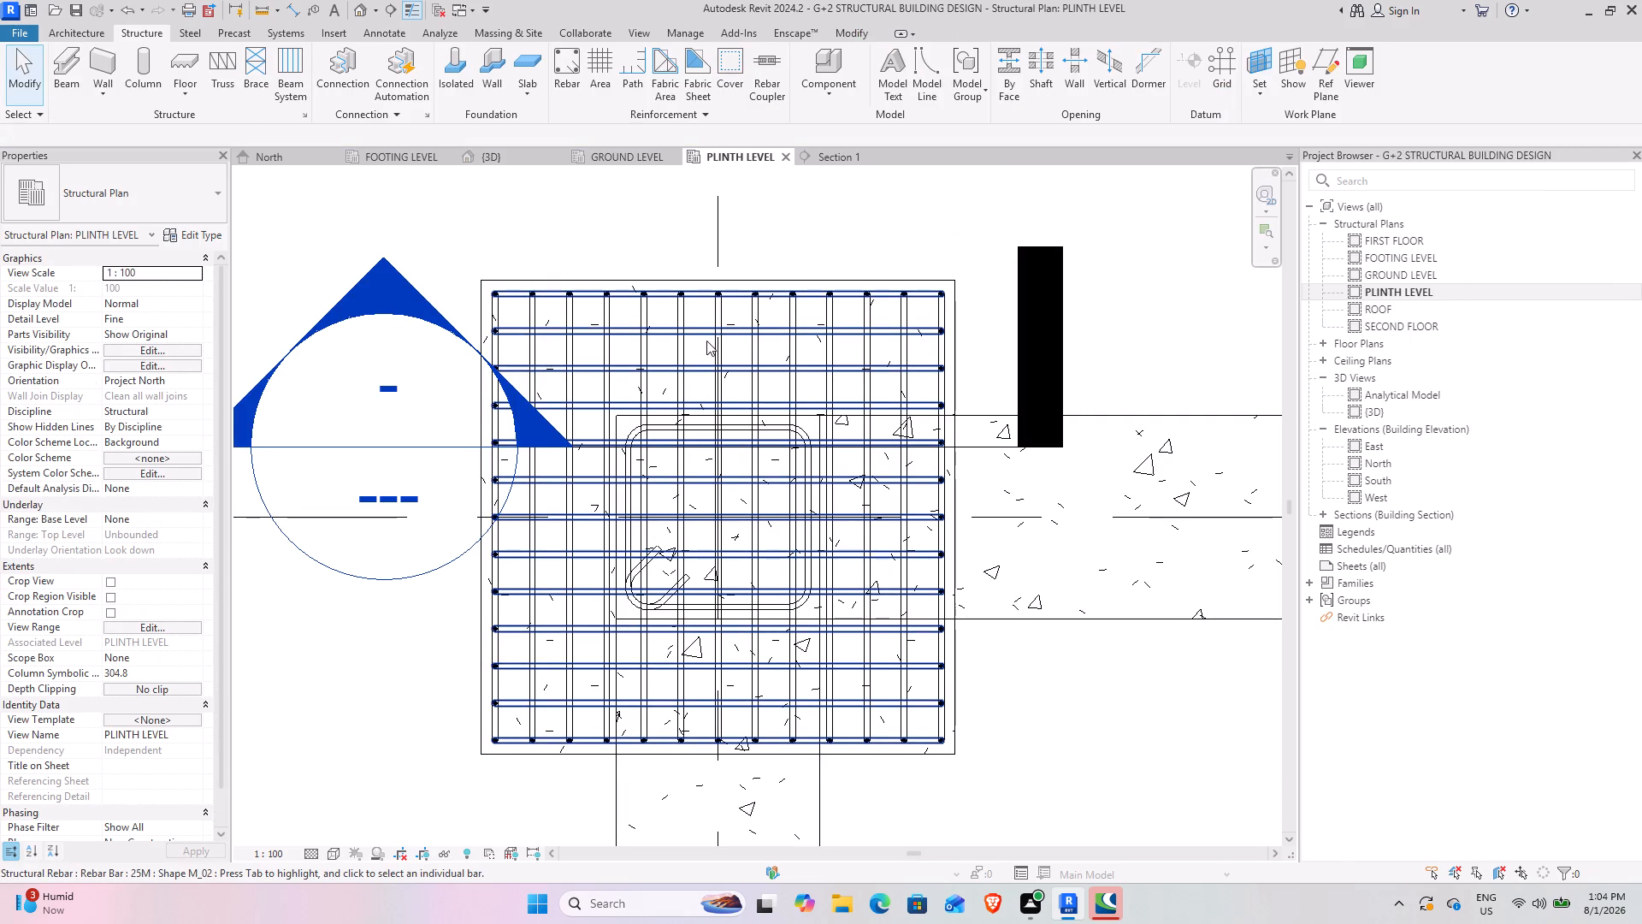
Set the PLINTH LEVEL plan's view range bottom offset to -1200 and accept the view range.
{"action": "left_click", "coordinate": [155, 622]}
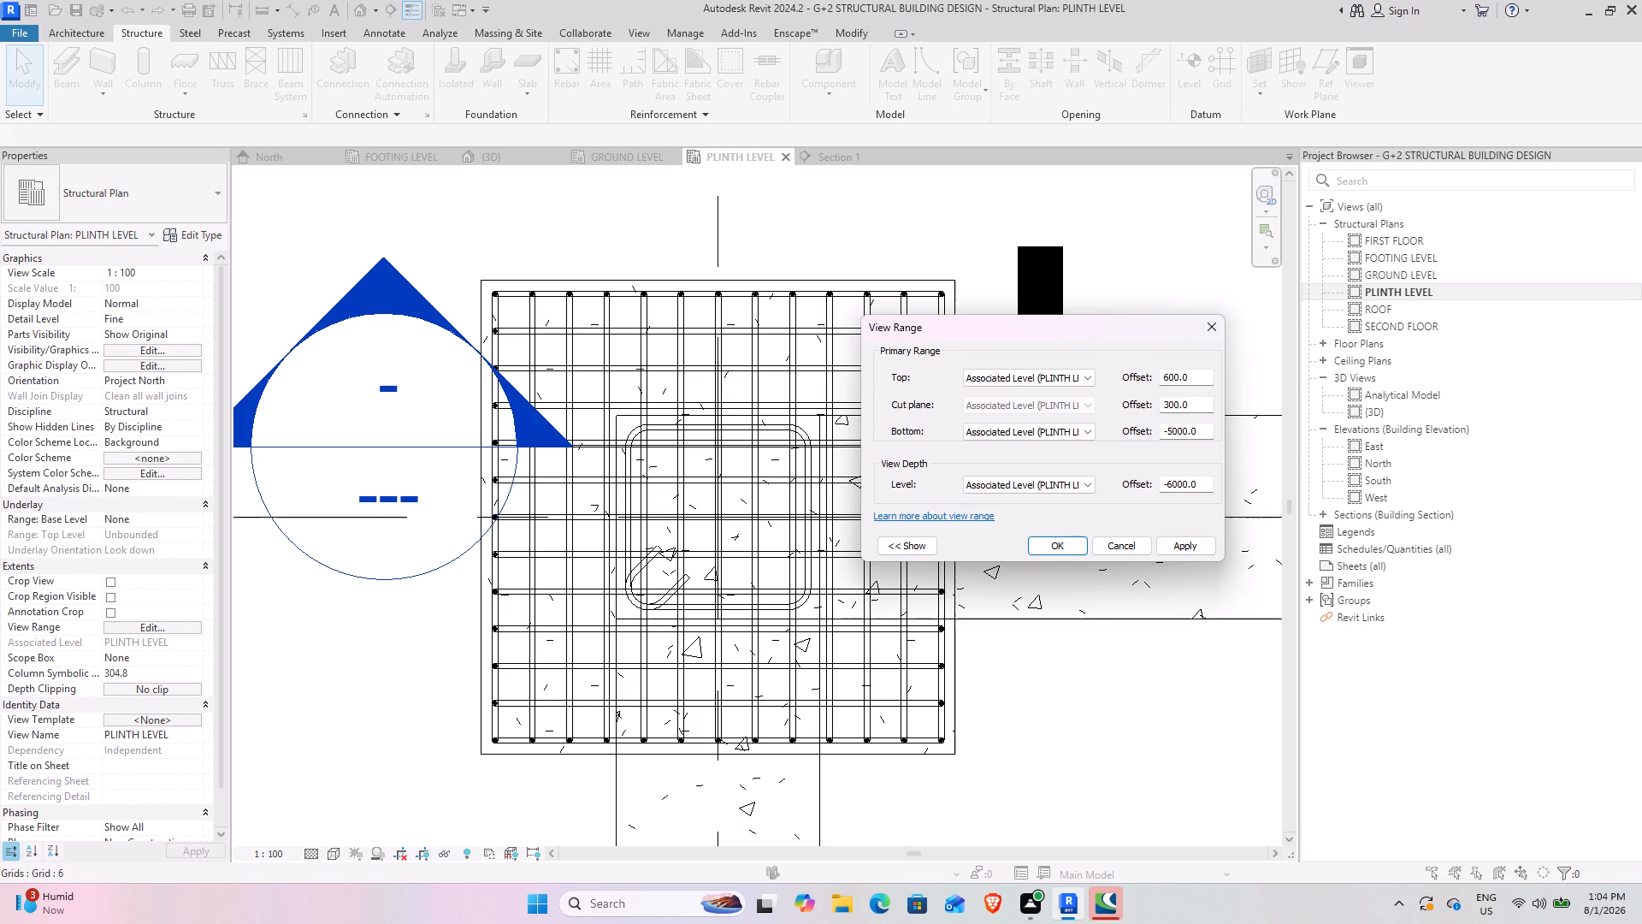
{"action": "left_click_drag", "start_coordinate": [1197, 429], "coordinate": [940, 450]}
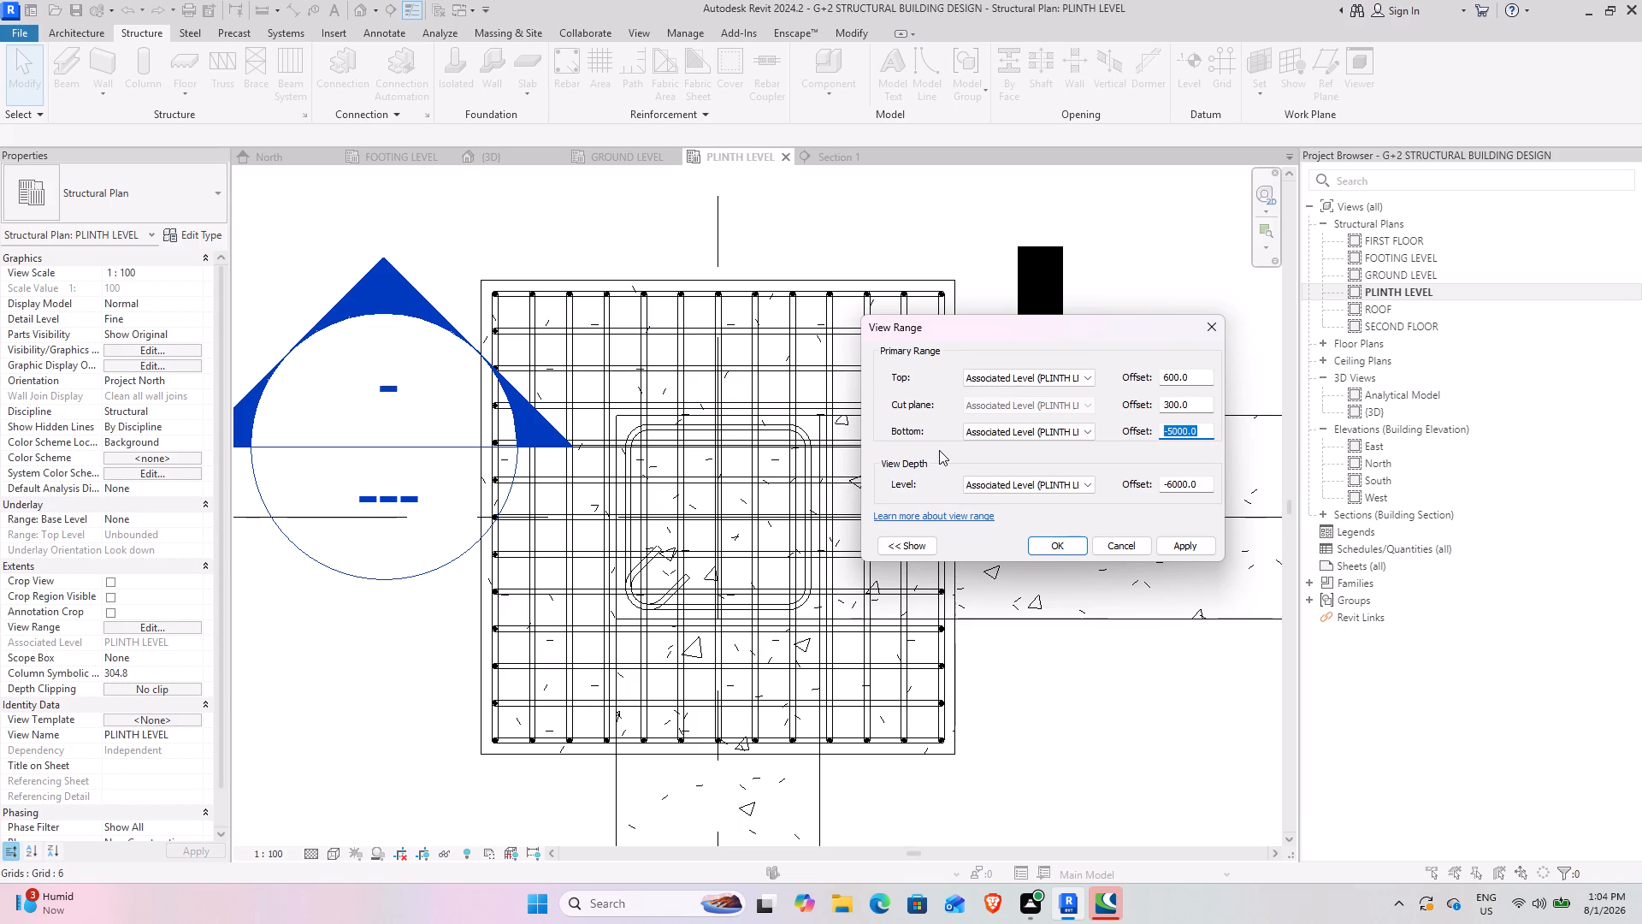
{"action": "key", "text": "minus"}
{"action": "type", "text": "1200"}
{"action": "key", "text": "Return"}
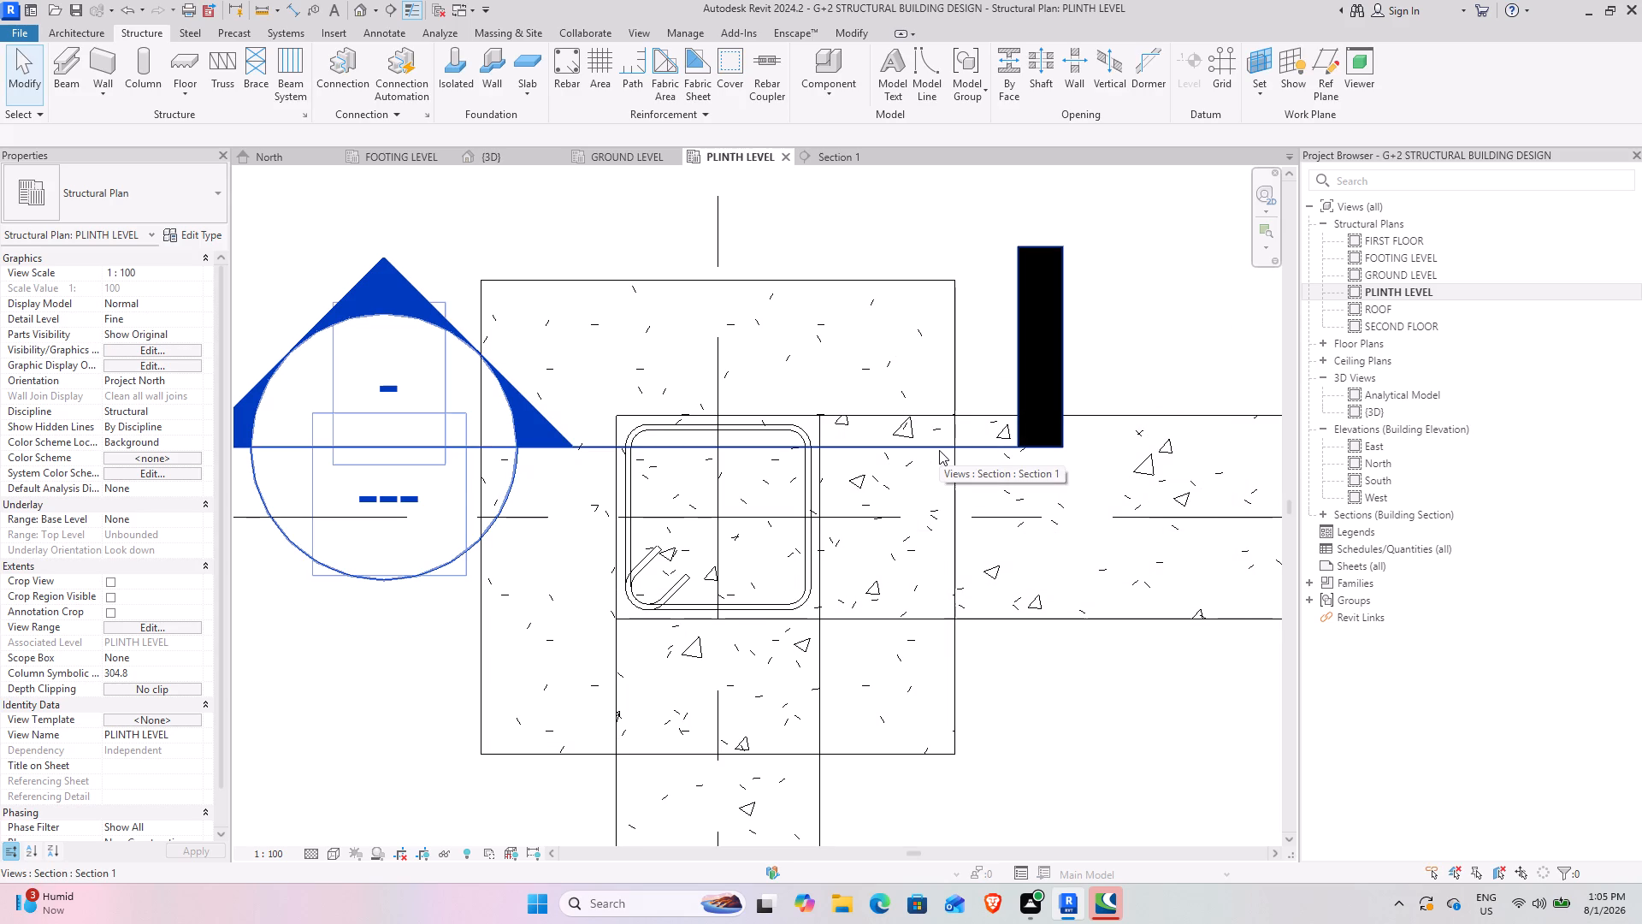
Place a single straight 43M bar, shape M_00, perpendicular to cover, inside the column tie's upper-right corner, about 103 mm from the column faces.
{"action": "scroll", "coordinate": [812, 501], "scroll_direction": "up", "scroll_amount": 3}
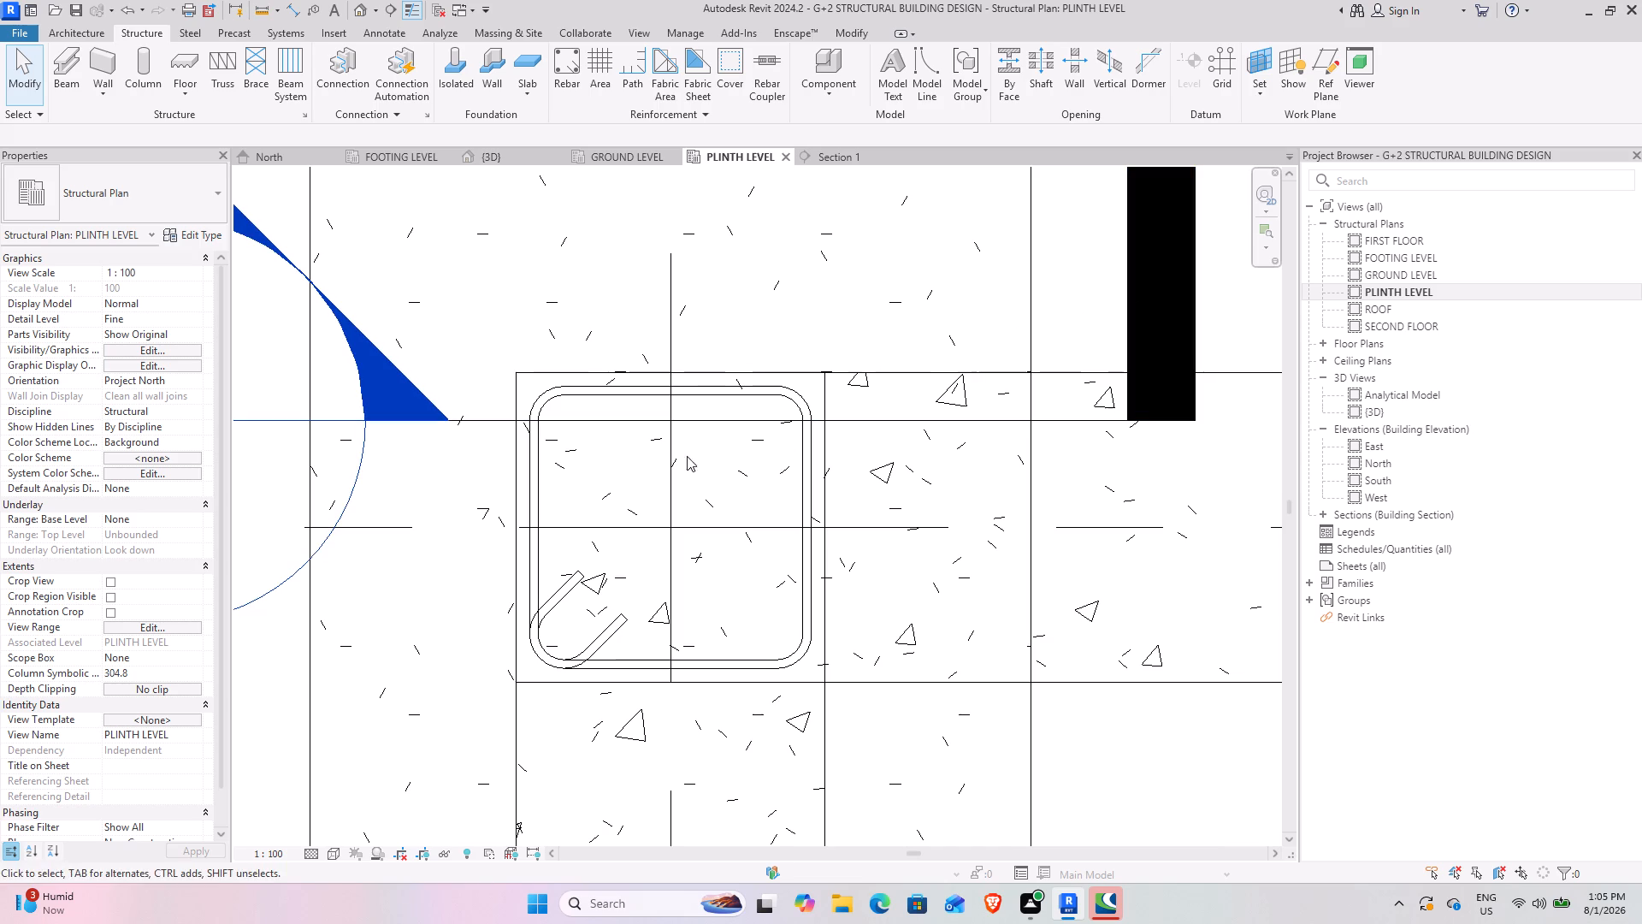
{"action": "scroll", "coordinate": [935, 519], "scroll_direction": "down", "scroll_amount": 3}
{"action": "middle_click_drag", "start_coordinate": [868, 581], "coordinate": [886, 566]}
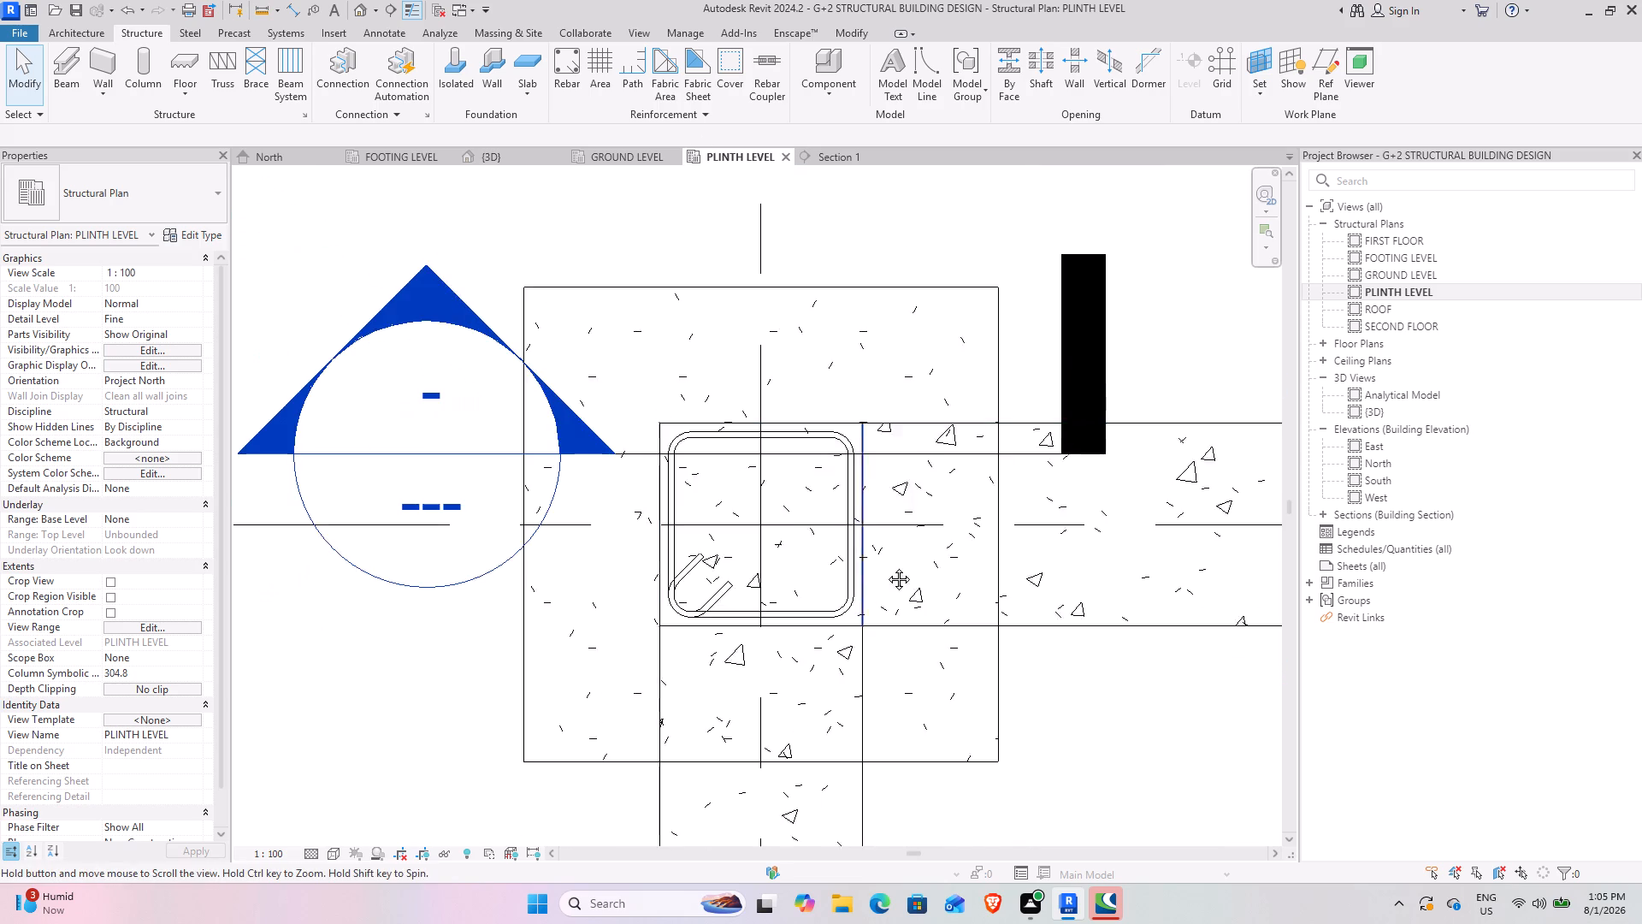
{"action": "middle_click_drag", "start_coordinate": [886, 566], "coordinate": [782, 627]}
{"action": "scroll", "coordinate": [735, 539], "scroll_direction": "up", "scroll_amount": 2}
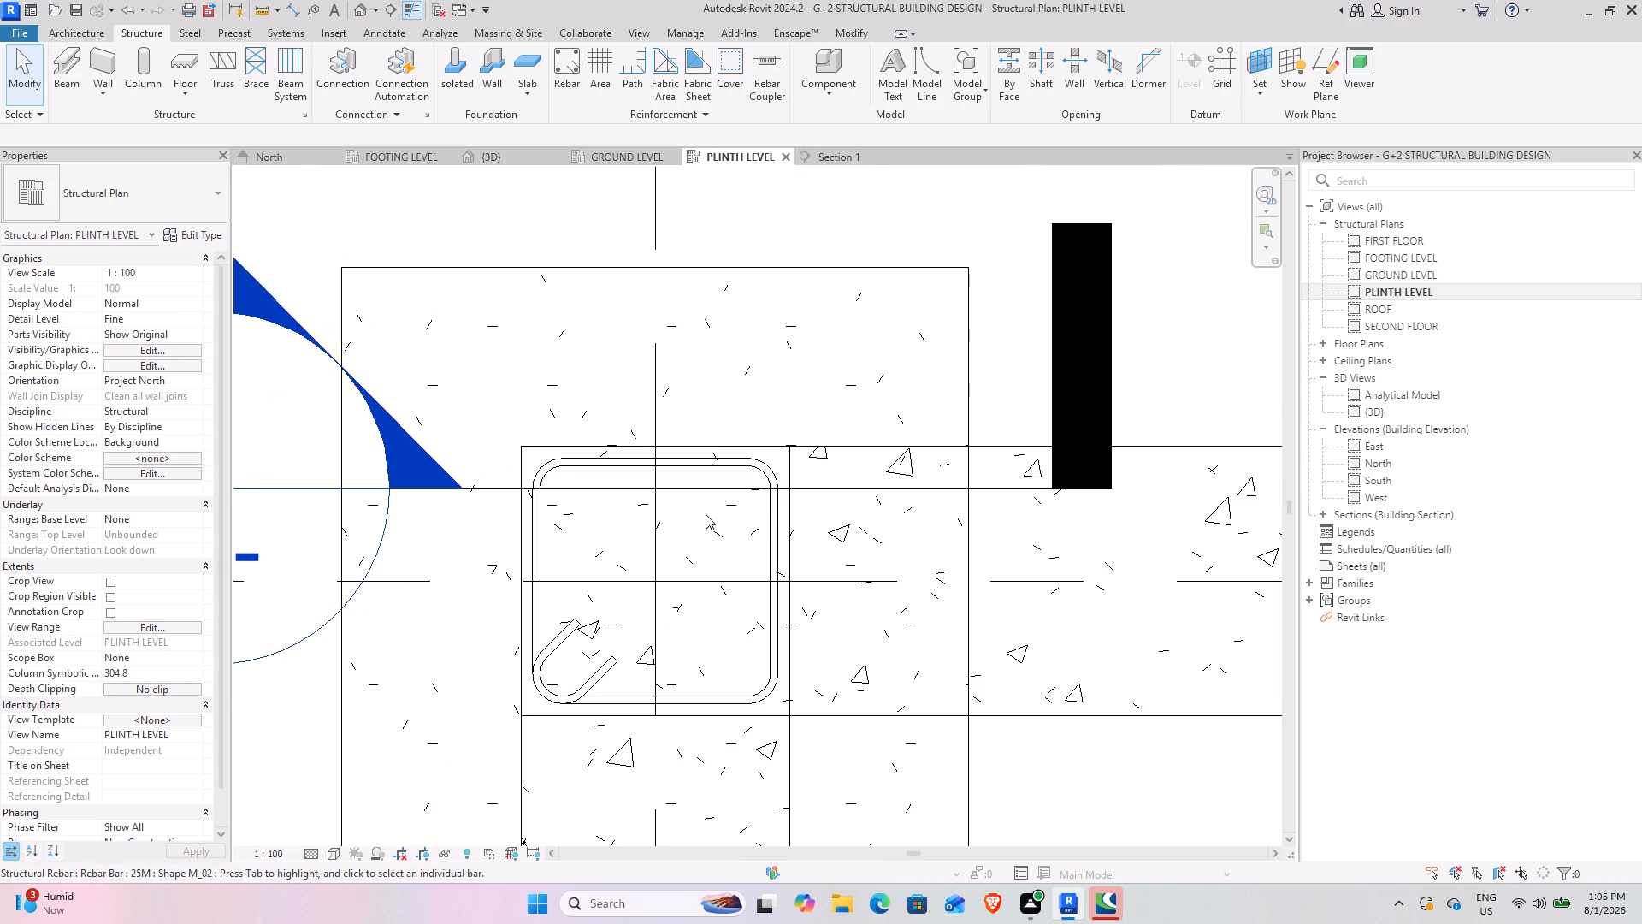
{"action": "scroll", "coordinate": [724, 428], "scroll_direction": "up", "scroll_amount": 2}
{"action": "scroll", "coordinate": [724, 582], "scroll_direction": "down", "scroll_amount": 2}
{"action": "left_click", "coordinate": [558, 68]}
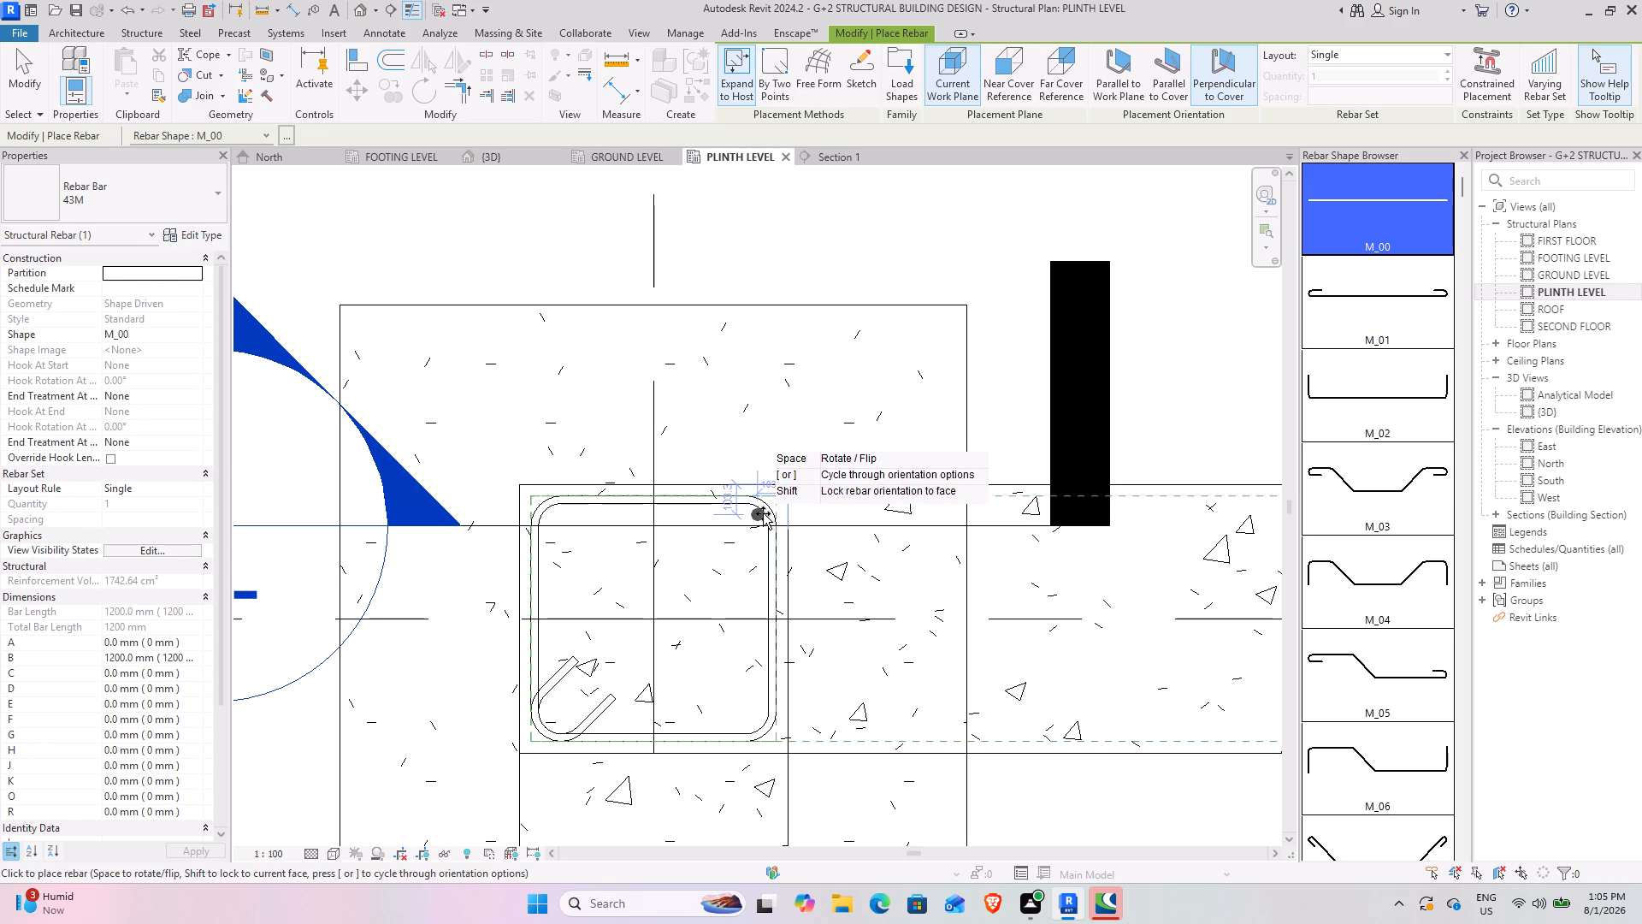
{"action": "left_click", "coordinate": [763, 513]}
{"action": "left_click", "coordinate": [29, 63]}
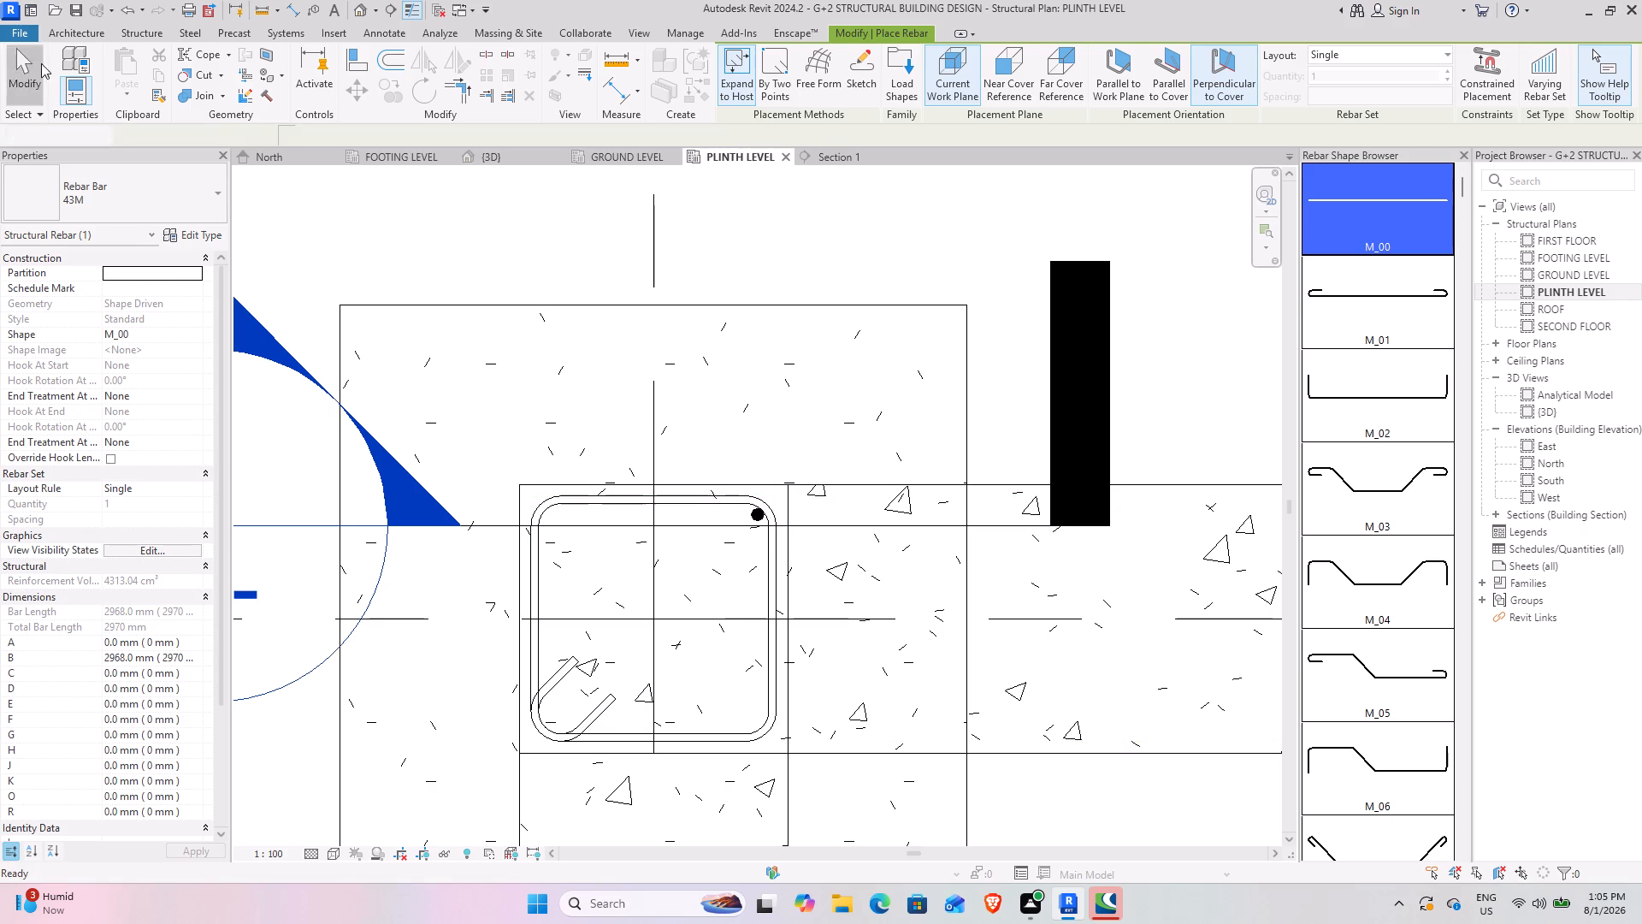
Mirror-copy the 43M bar about the column's Left/Right centre line, and both bars about its Front/Back centre line, to fill all four tie corners.
{"action": "left_click", "coordinate": [758, 519]}
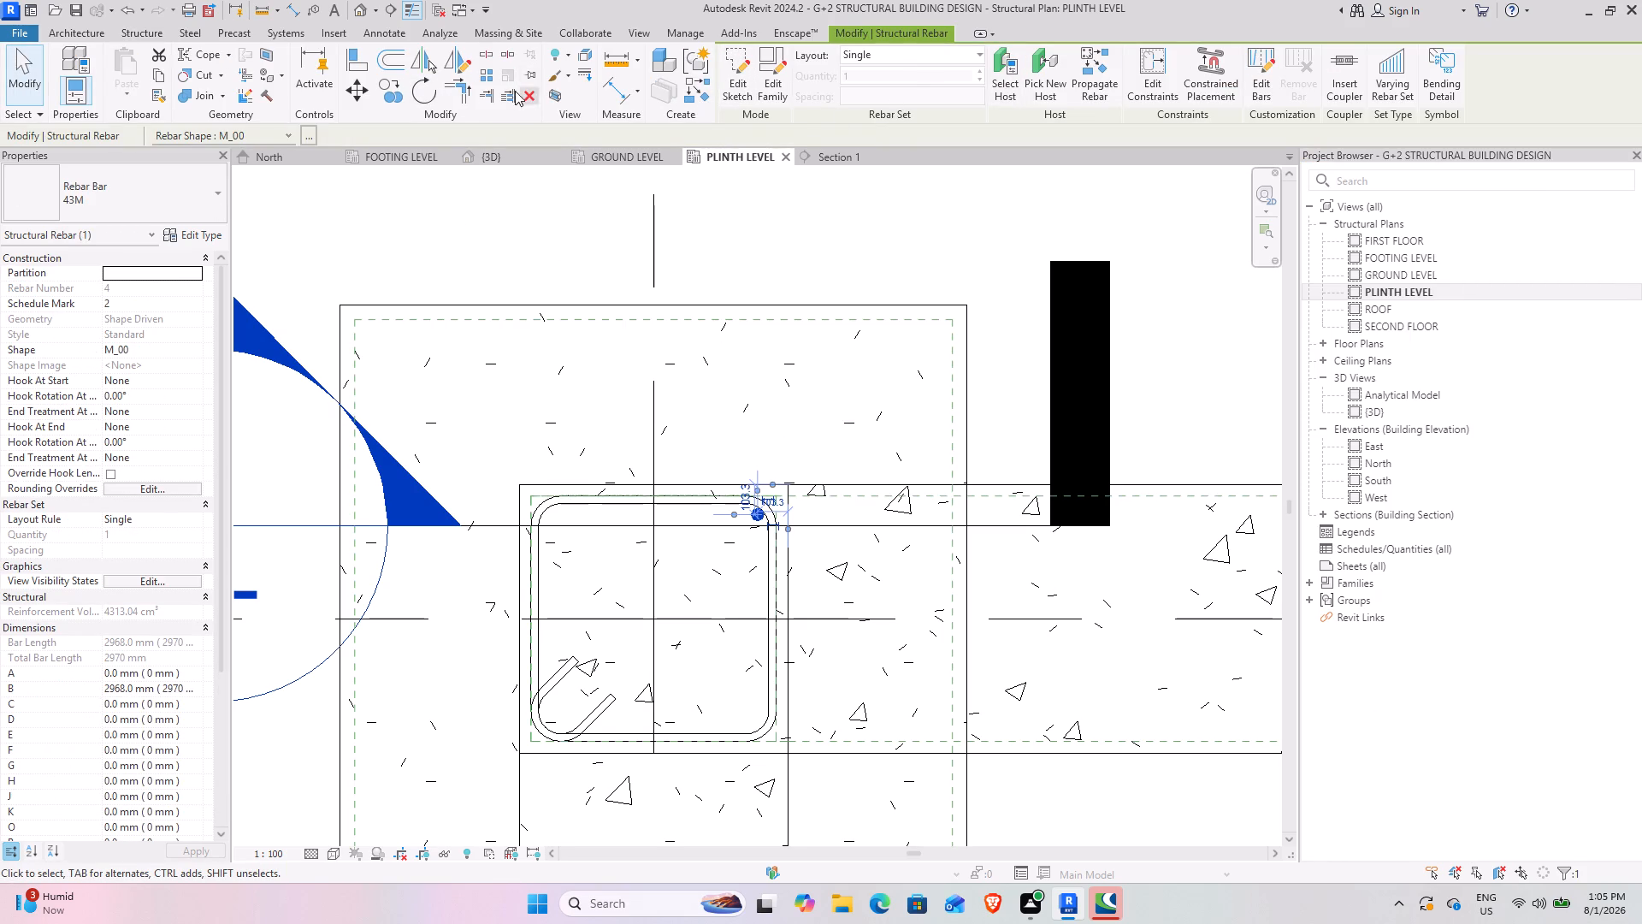
{"action": "left_click", "coordinate": [422, 61]}
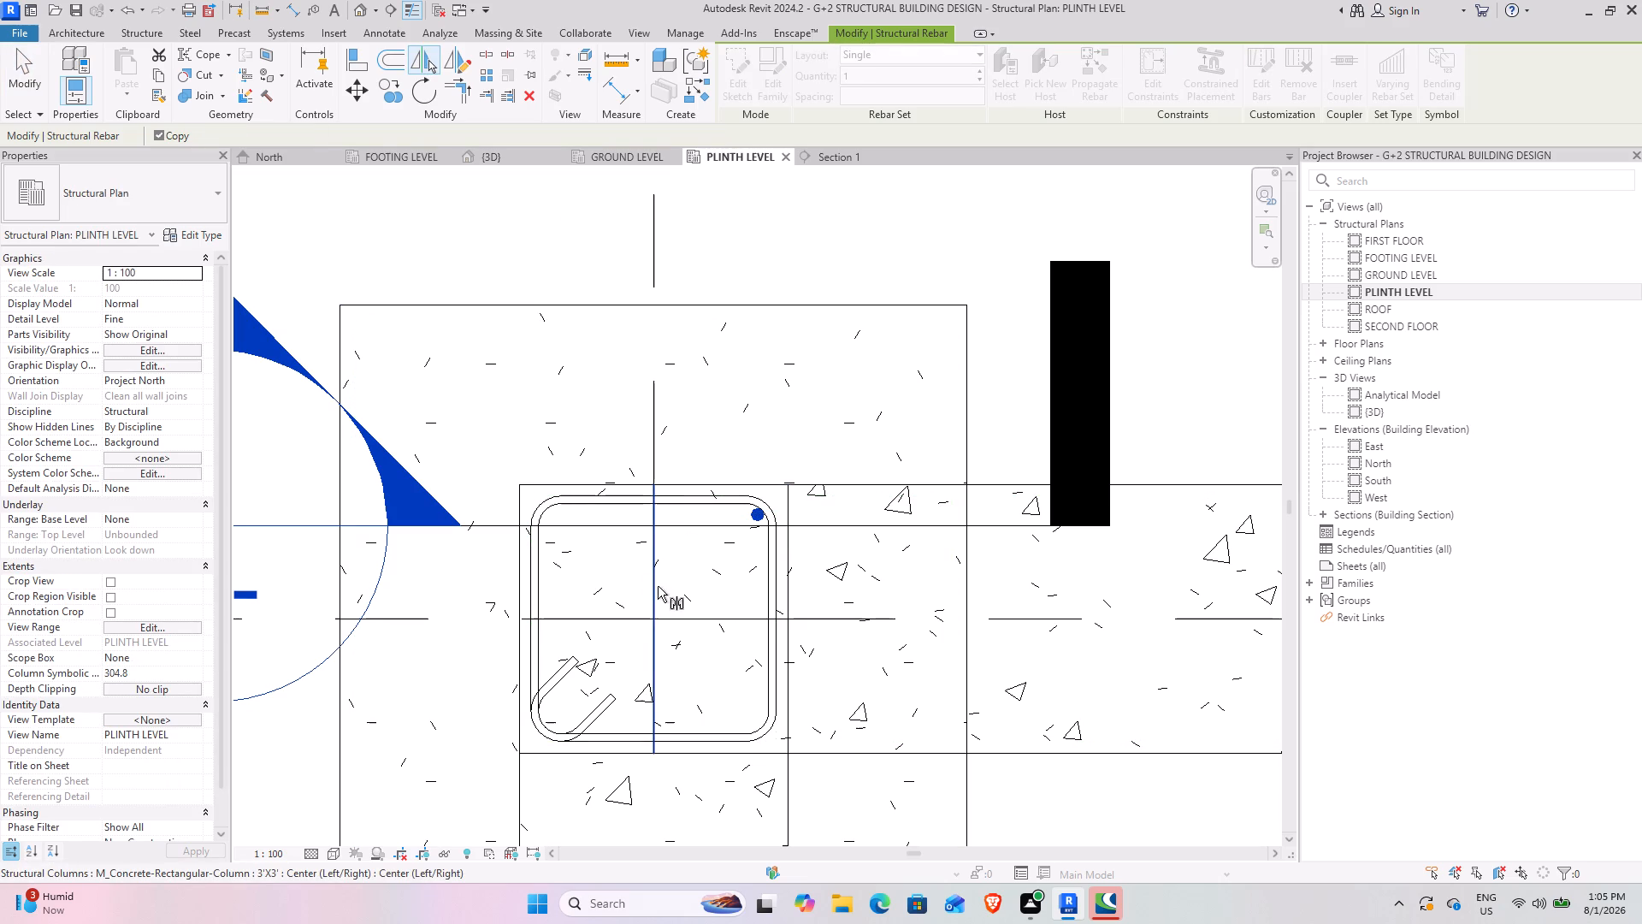
{"action": "left_click", "coordinate": [658, 586]}
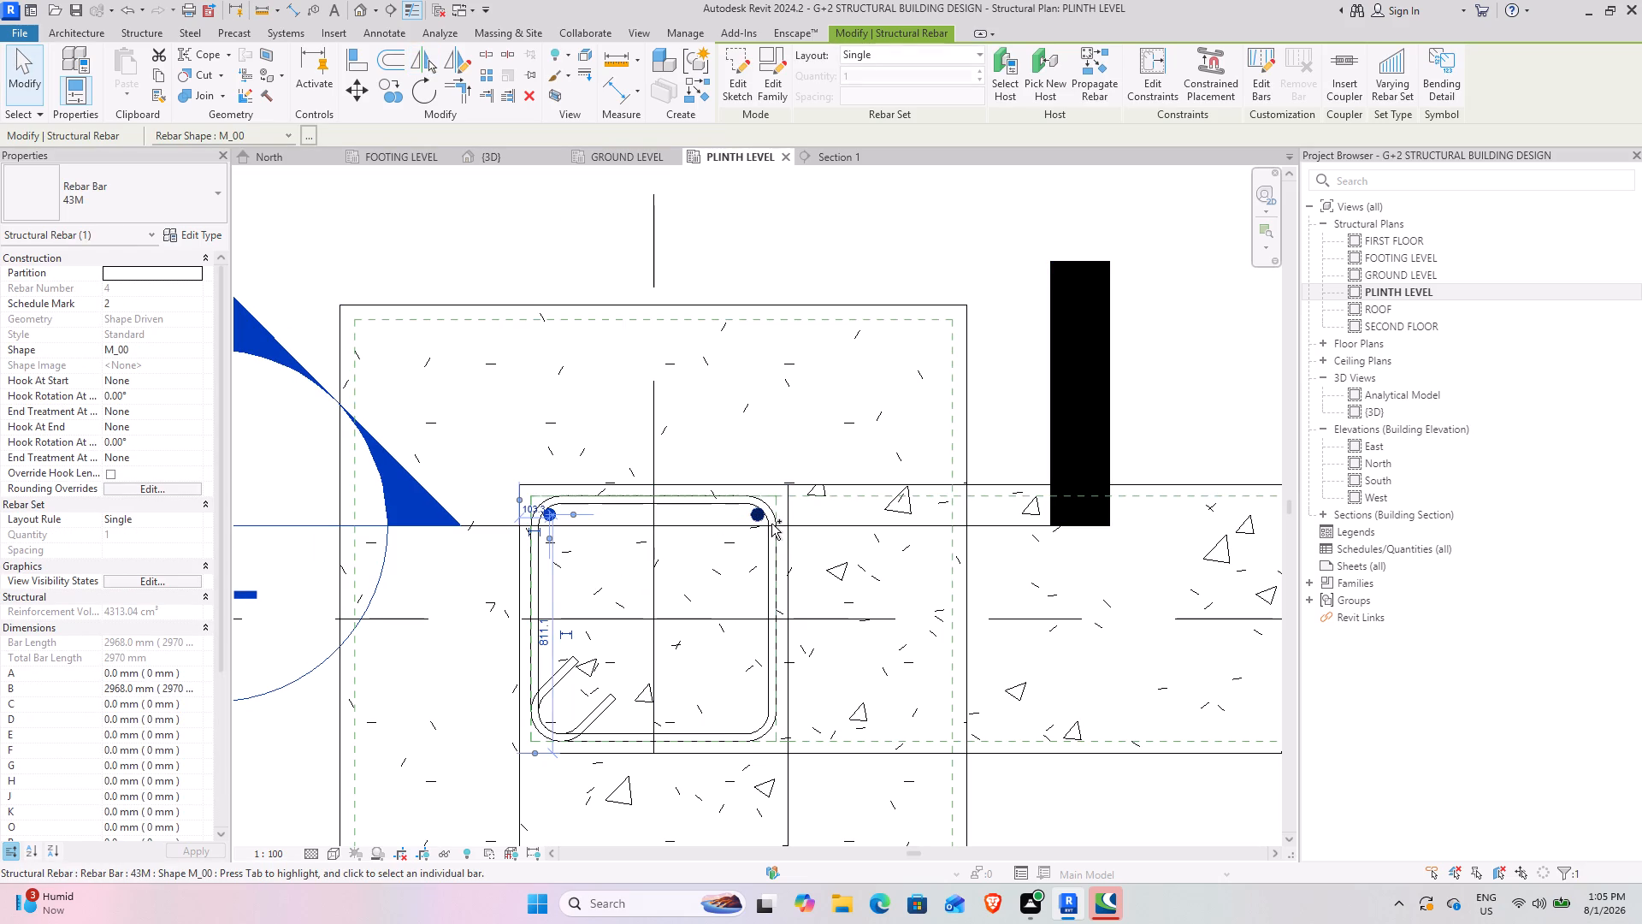
{"action": "left_click", "coordinate": [768, 524], "text": "ctrl"}
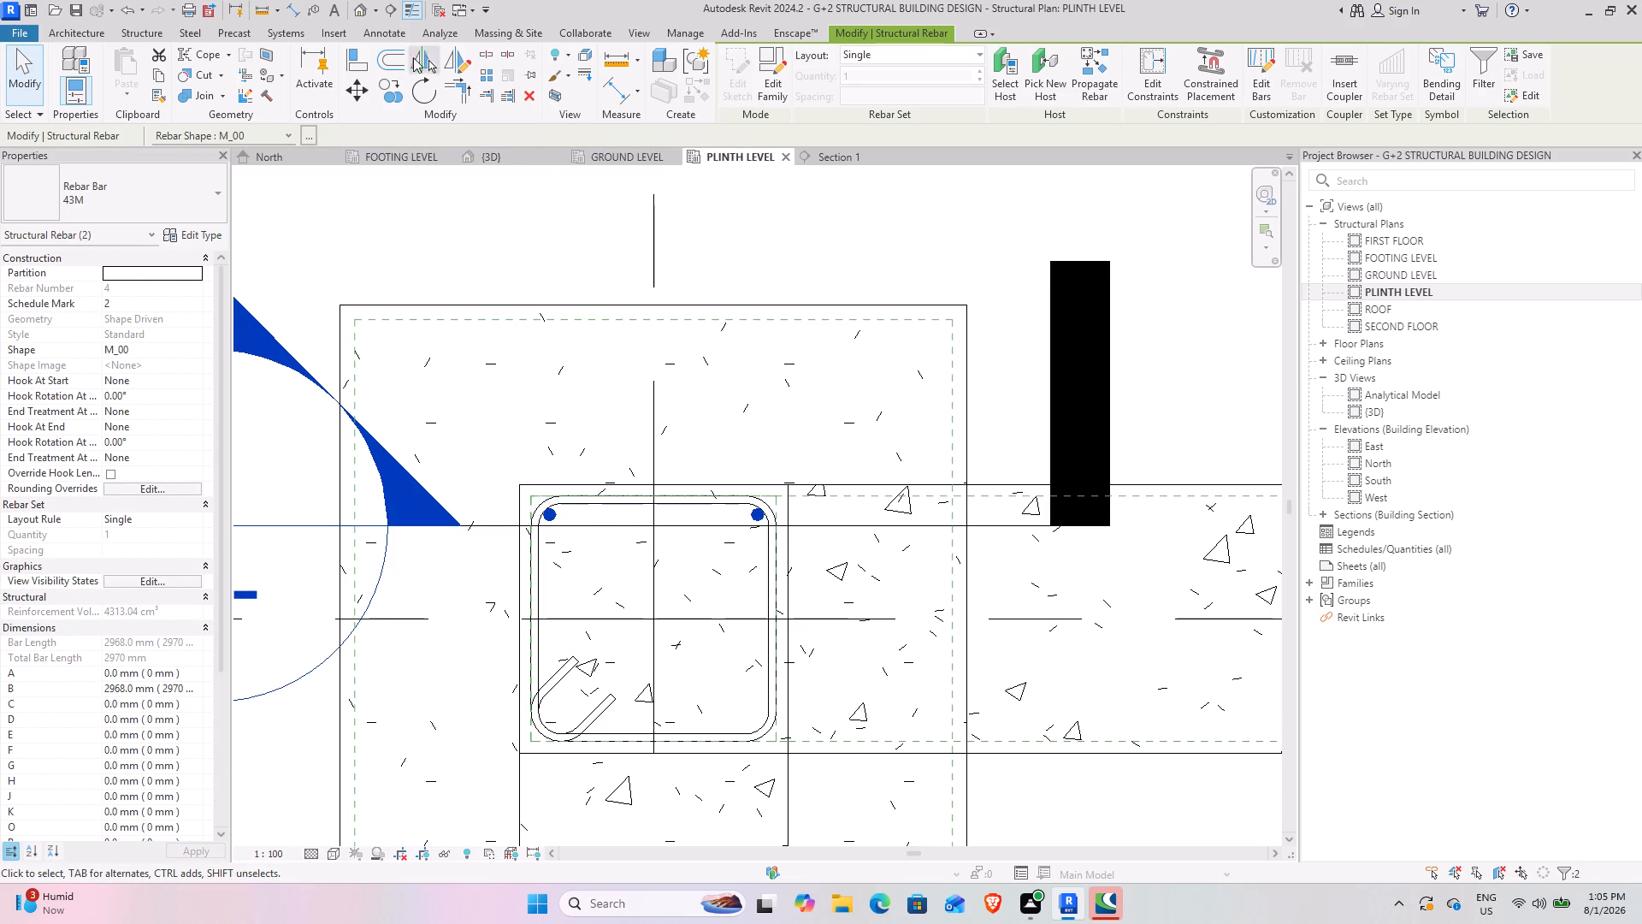
{"action": "left_click", "coordinate": [428, 74]}
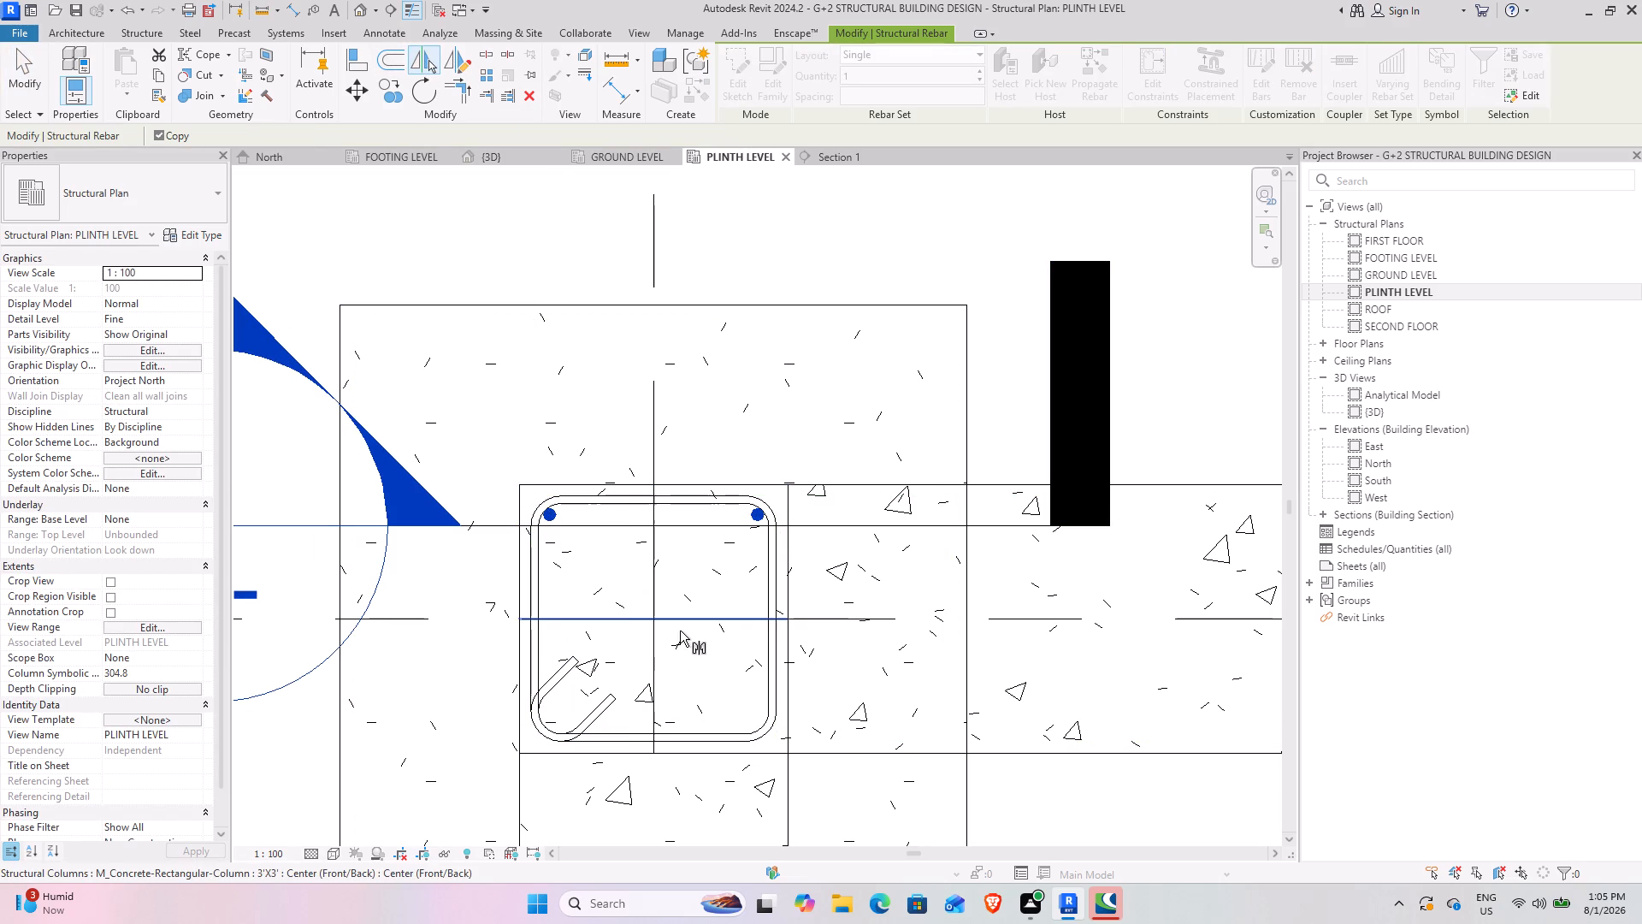
{"action": "left_click", "coordinate": [694, 621]}
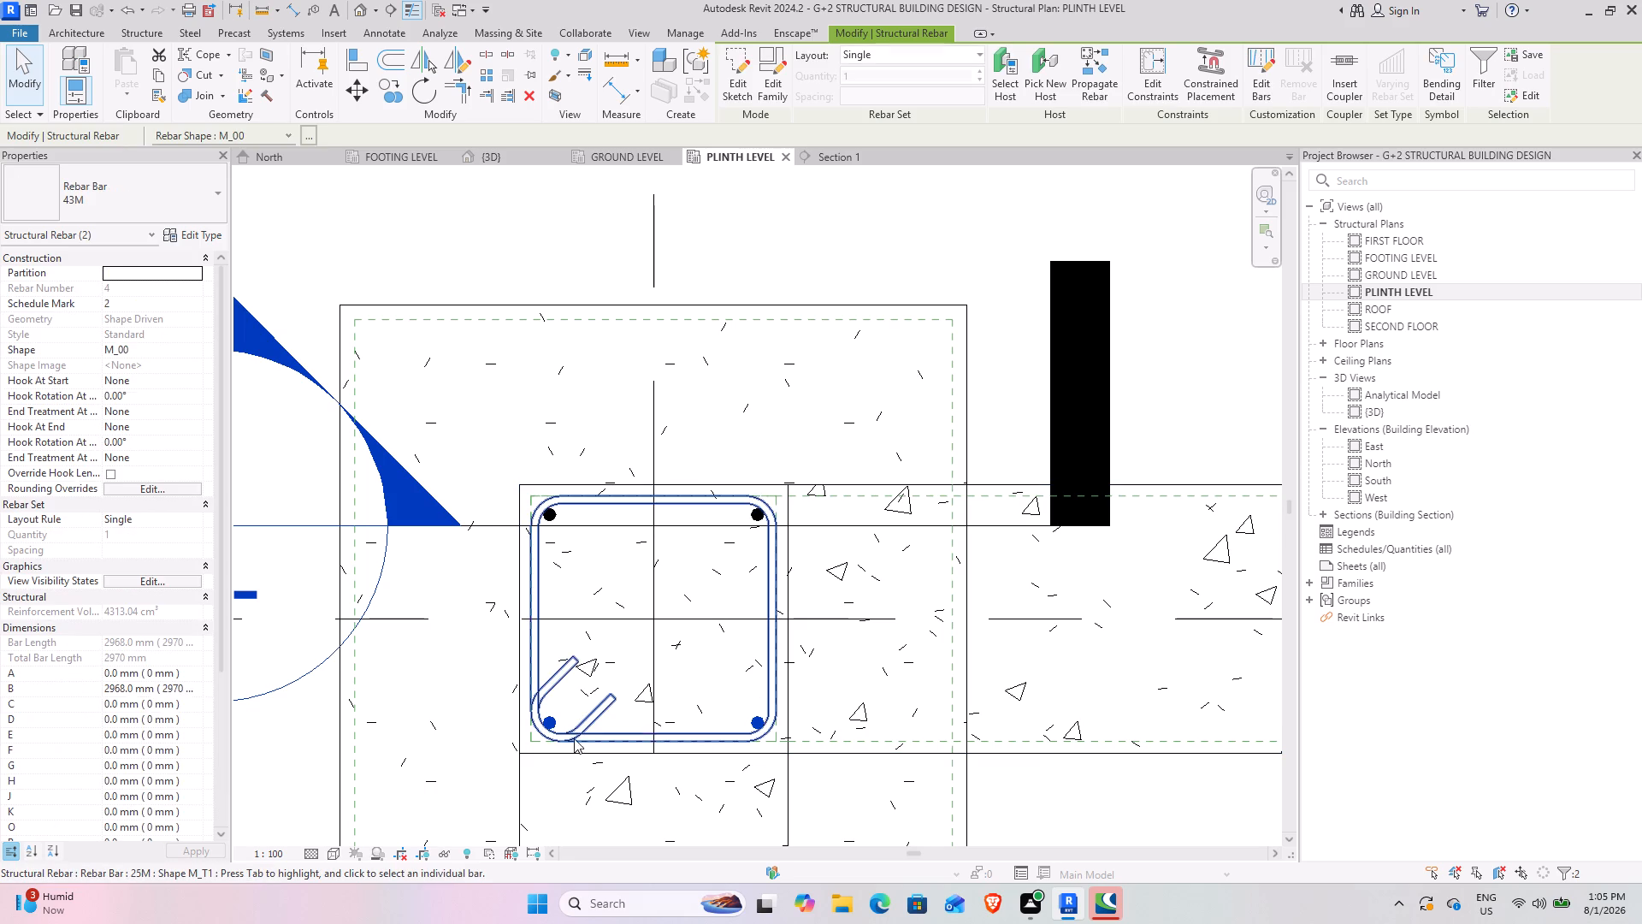
Edit the lower-right 43M bar's sketch in the North elevation, extending its bottom end to the footing's bottom cover, about 3872 mm overall.
{"action": "scroll", "coordinate": [546, 698], "scroll_direction": "up", "scroll_amount": 6}
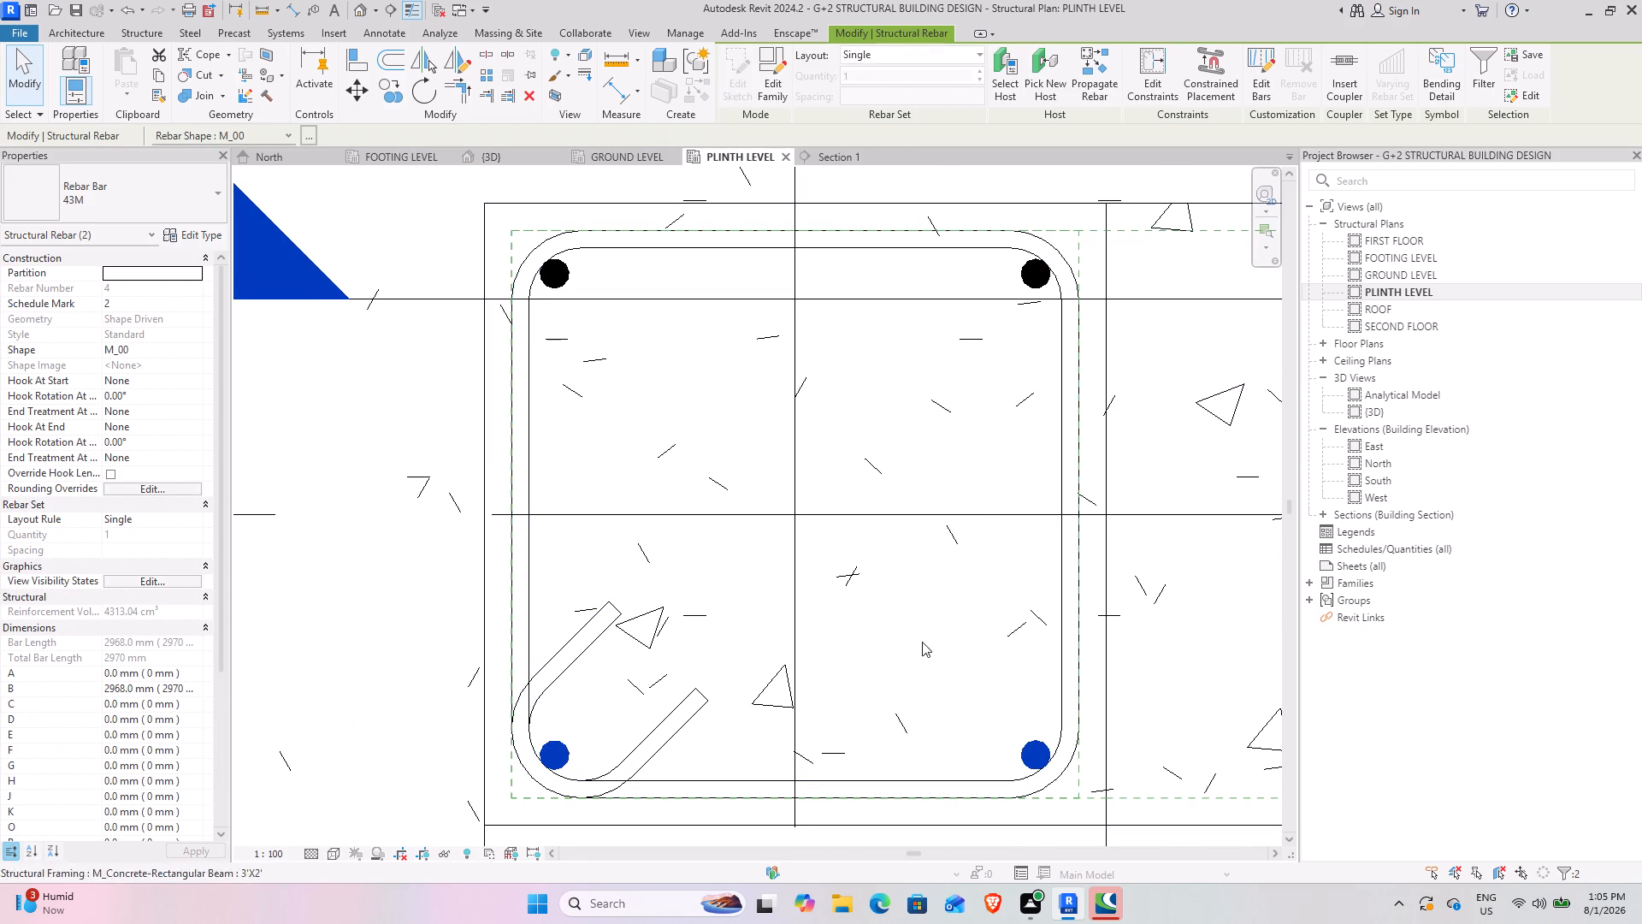
{"action": "left_click", "coordinate": [999, 715]}
{"action": "left_click", "coordinate": [1040, 748]}
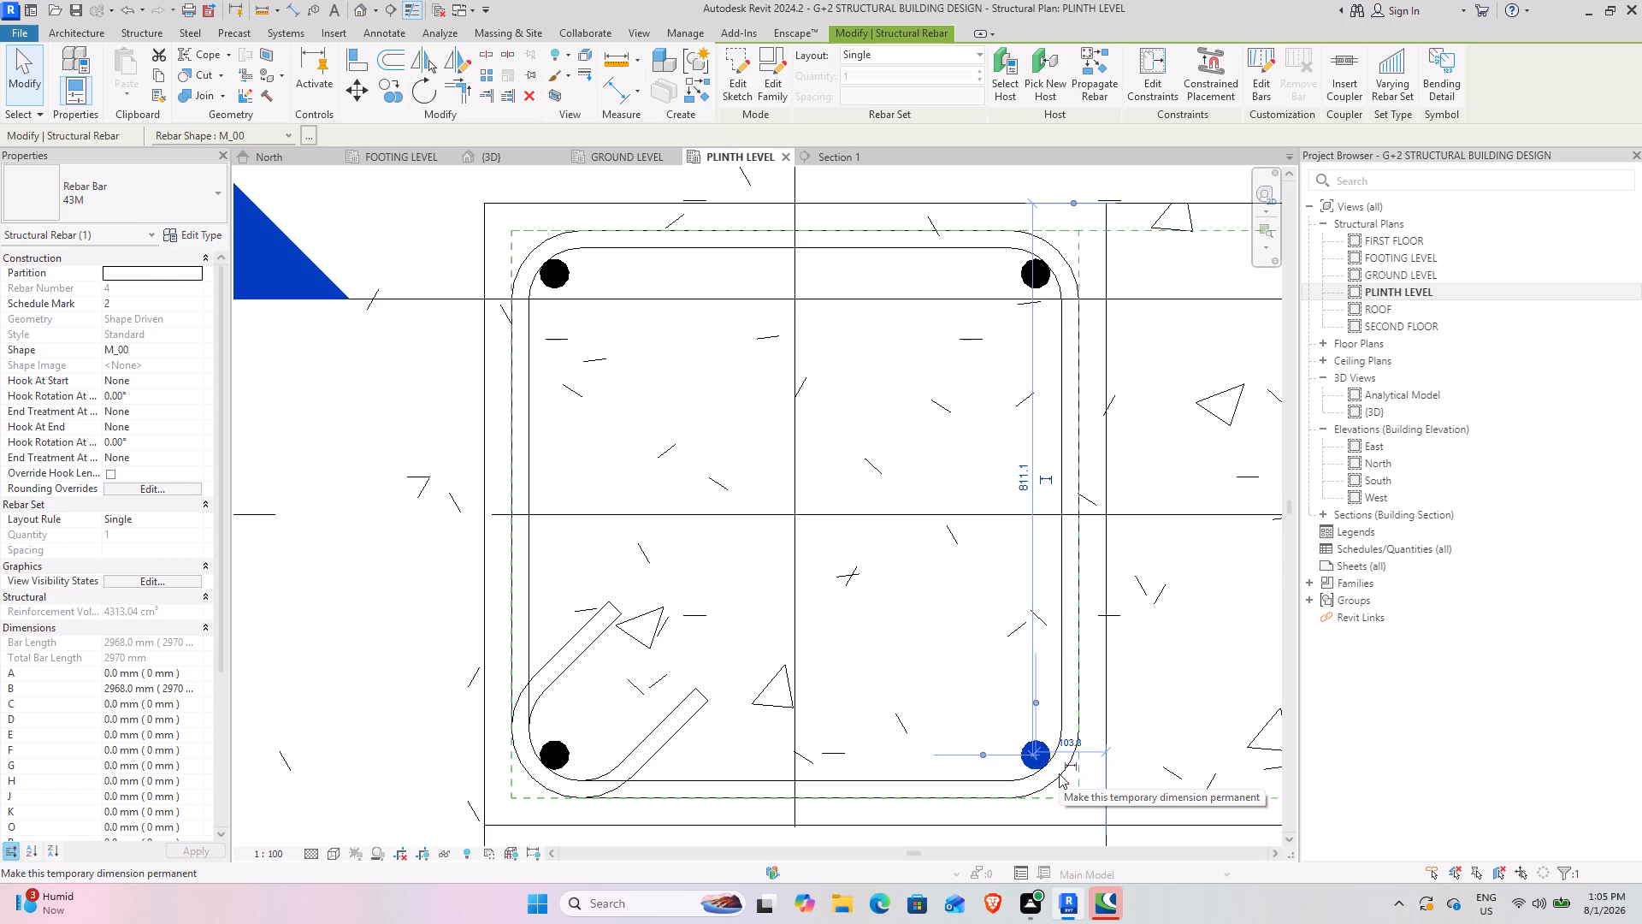
{"action": "scroll", "coordinate": [1061, 636], "scroll_direction": "down", "scroll_amount": 2}
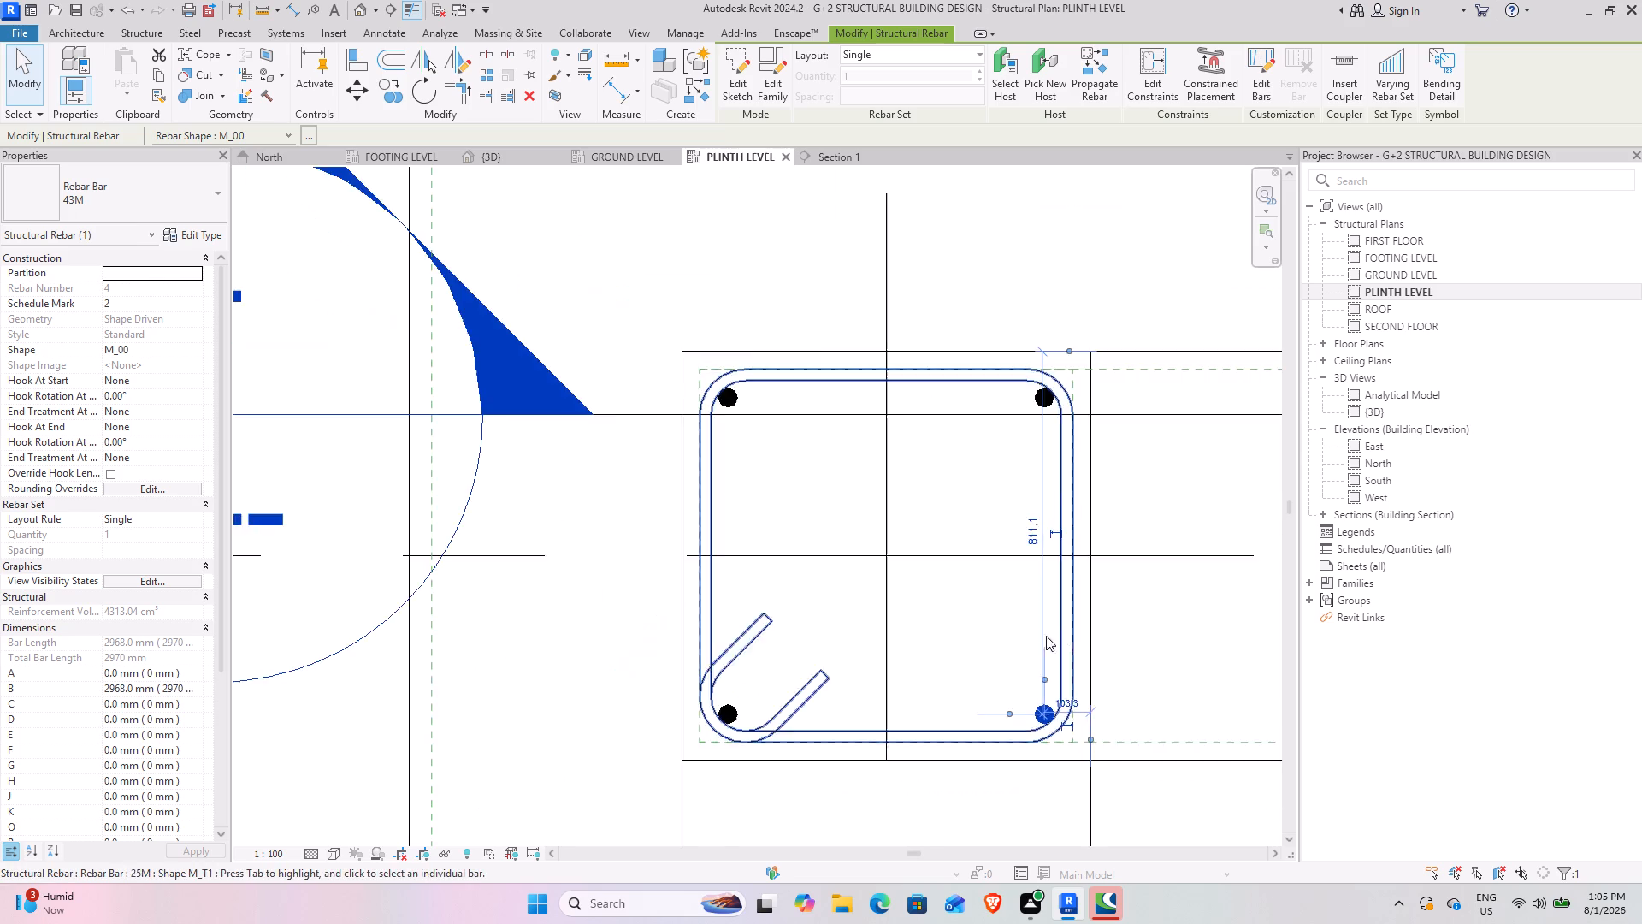
{"action": "scroll", "coordinate": [1046, 636], "scroll_direction": "down", "scroll_amount": 4}
{"action": "middle_click_drag", "start_coordinate": [981, 675], "coordinate": [789, 508]}
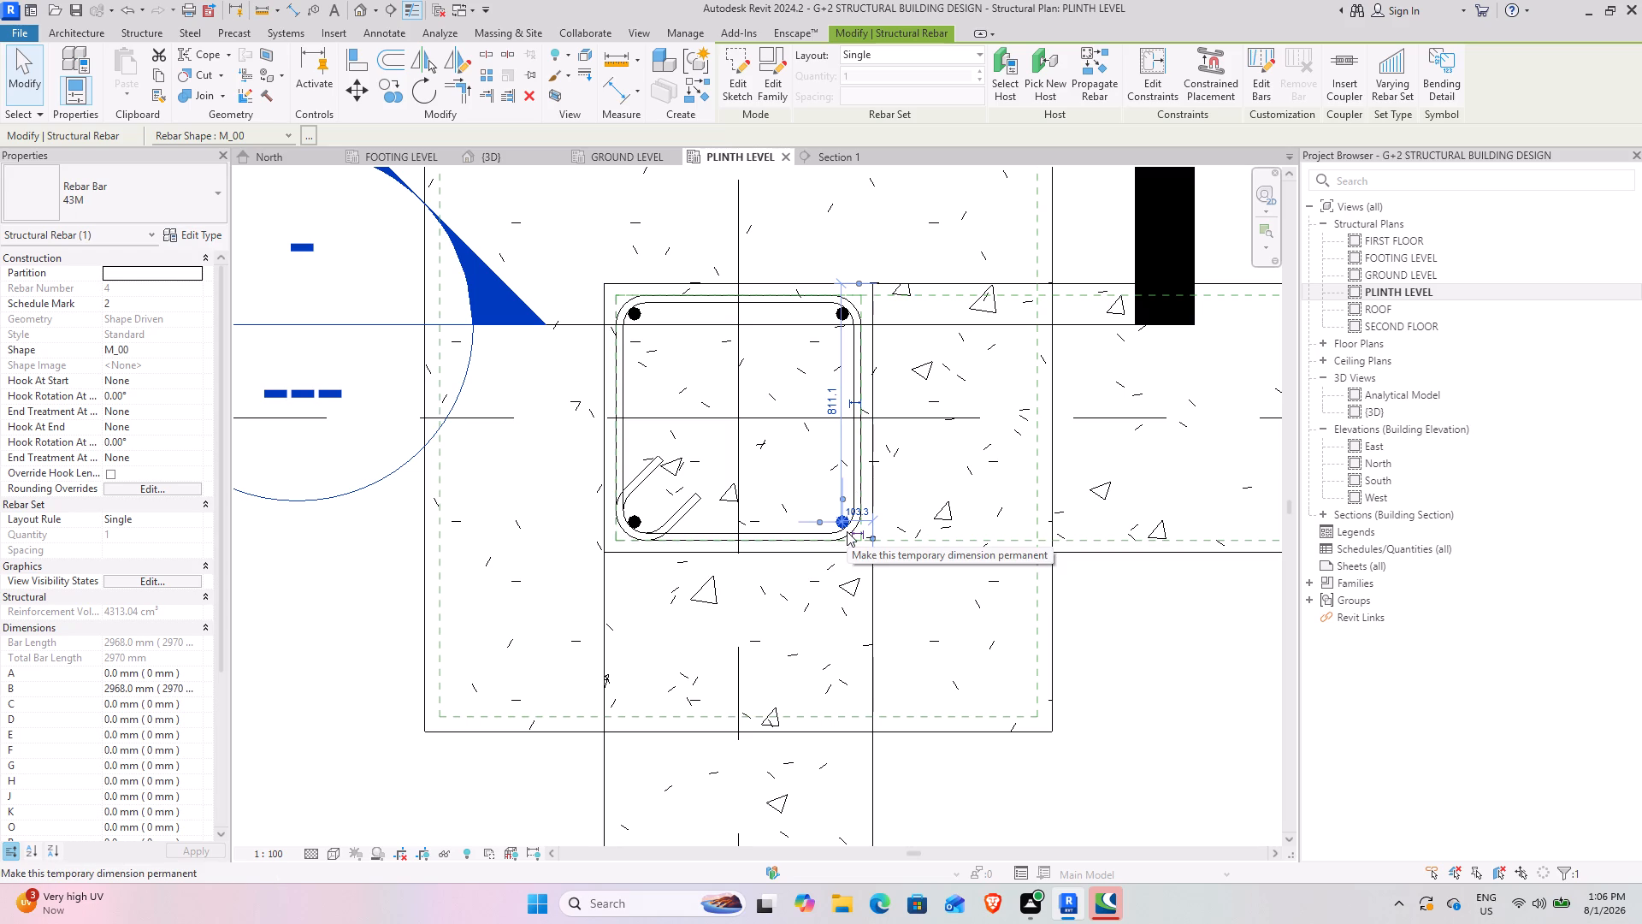
{"action": "scroll", "coordinate": [847, 531], "scroll_direction": "up", "scroll_amount": 3}
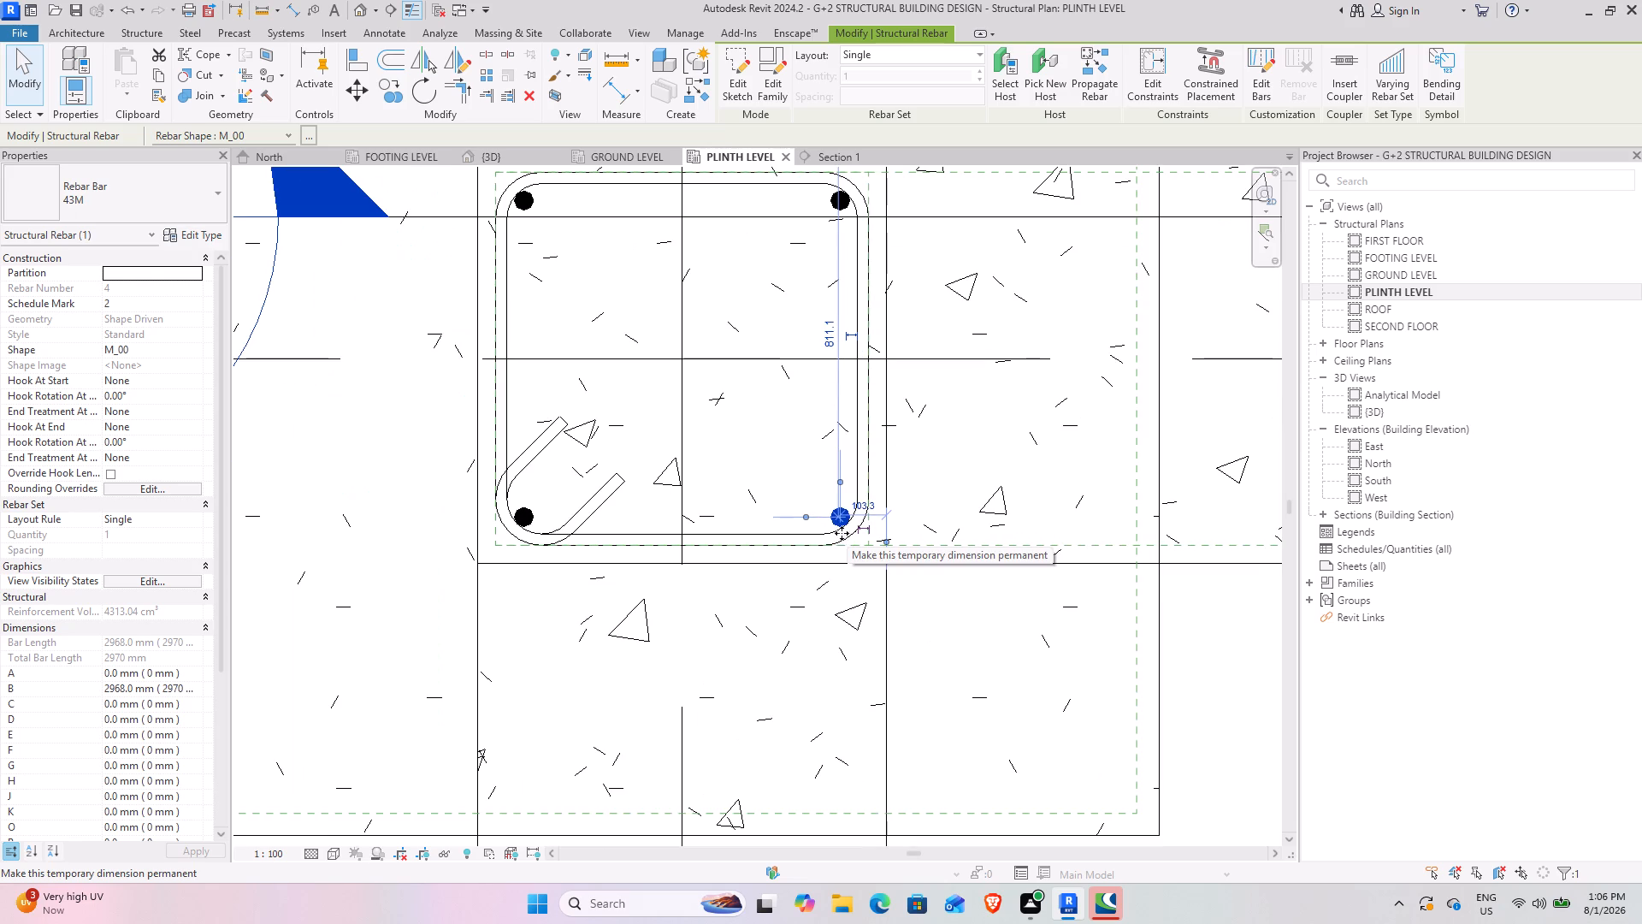
{"action": "left_click", "coordinate": [749, 80]}
{"action": "left_click", "coordinate": [828, 613]}
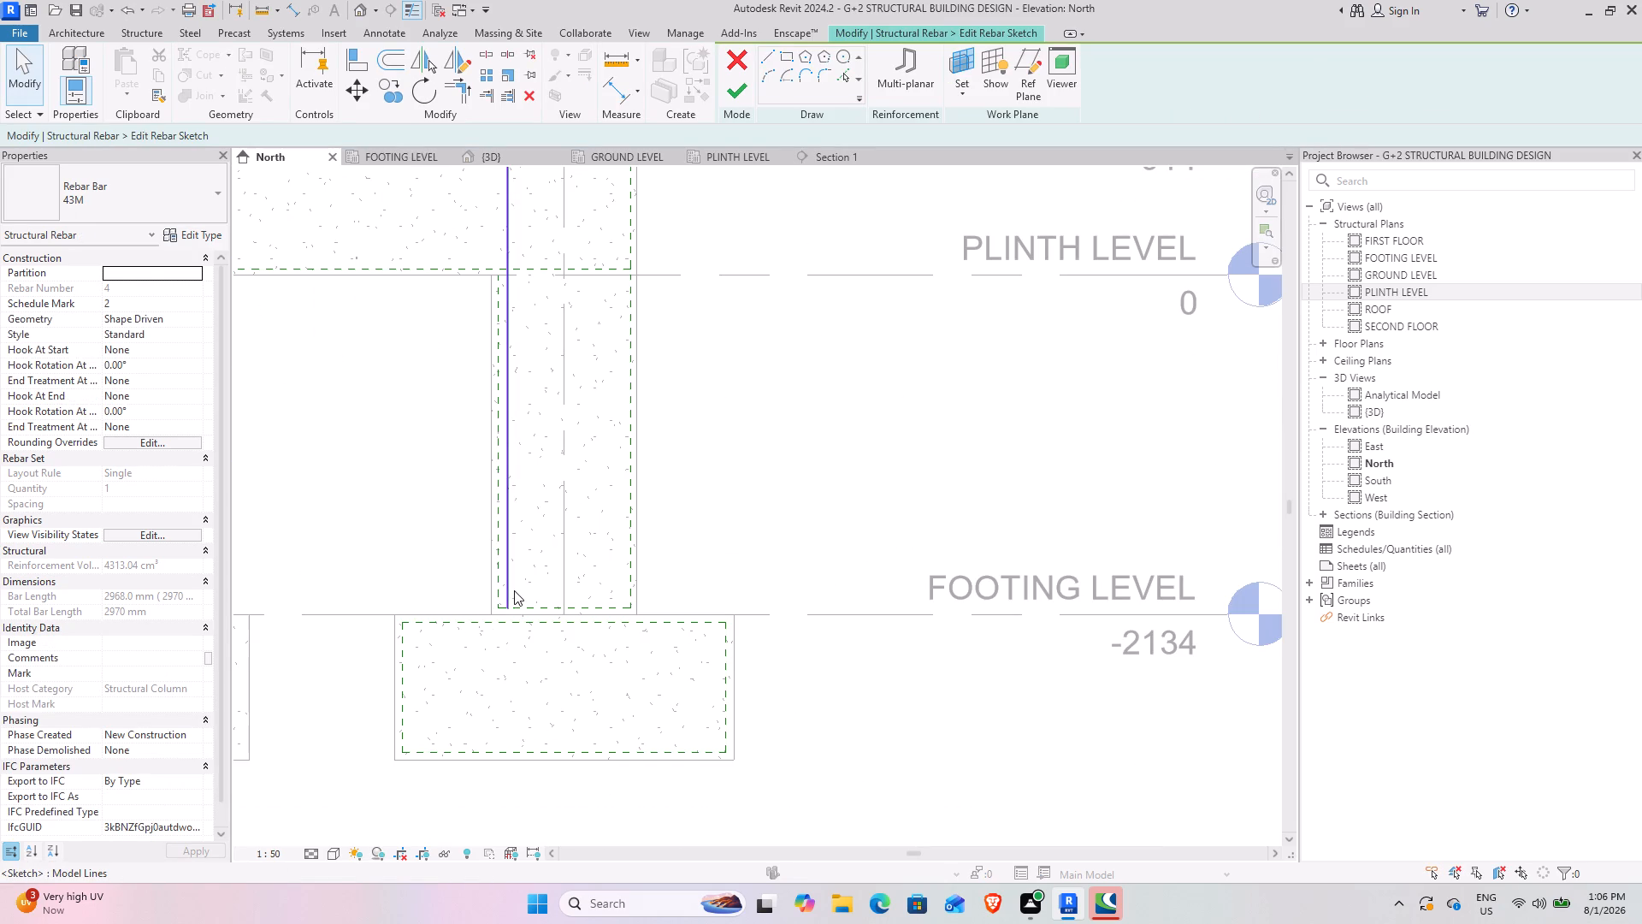
{"action": "left_click", "coordinate": [514, 590]}
{"action": "left_click_drag", "start_coordinate": [506, 605], "coordinate": [506, 755]}
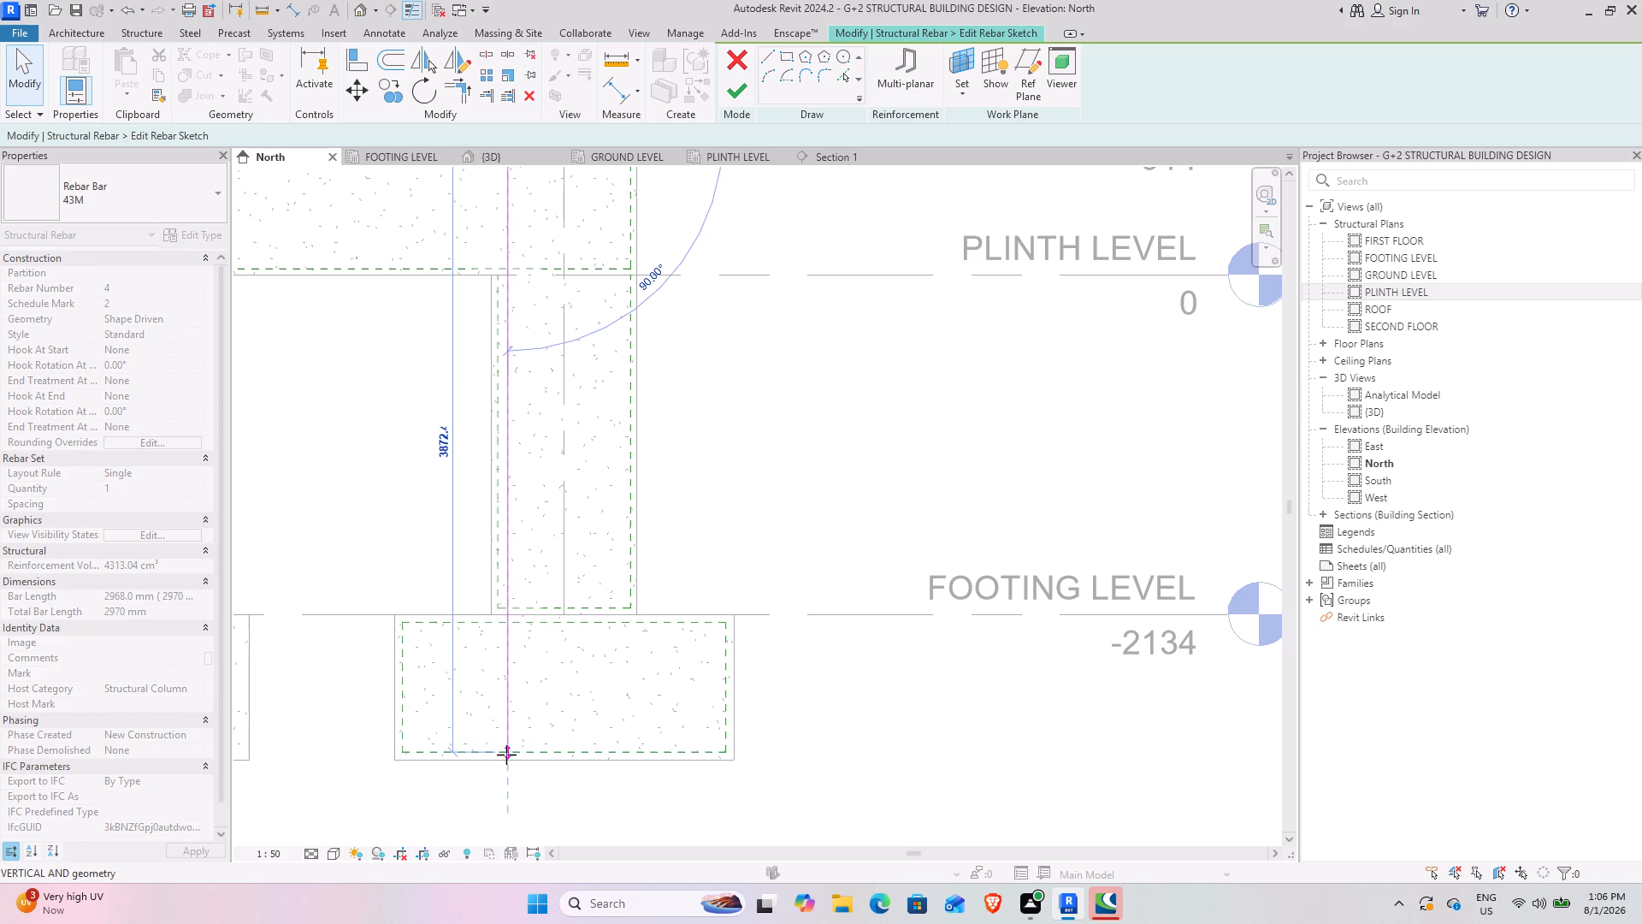
{"action": "left_click_drag", "start_coordinate": [506, 755], "coordinate": [506, 756]}
Add a horizontal leg about 500 mm long along the footing's bottom cover, outward from the bar's lower end, and finish the sketch.
{"action": "scroll", "coordinate": [481, 743], "scroll_direction": "up", "scroll_amount": 2}
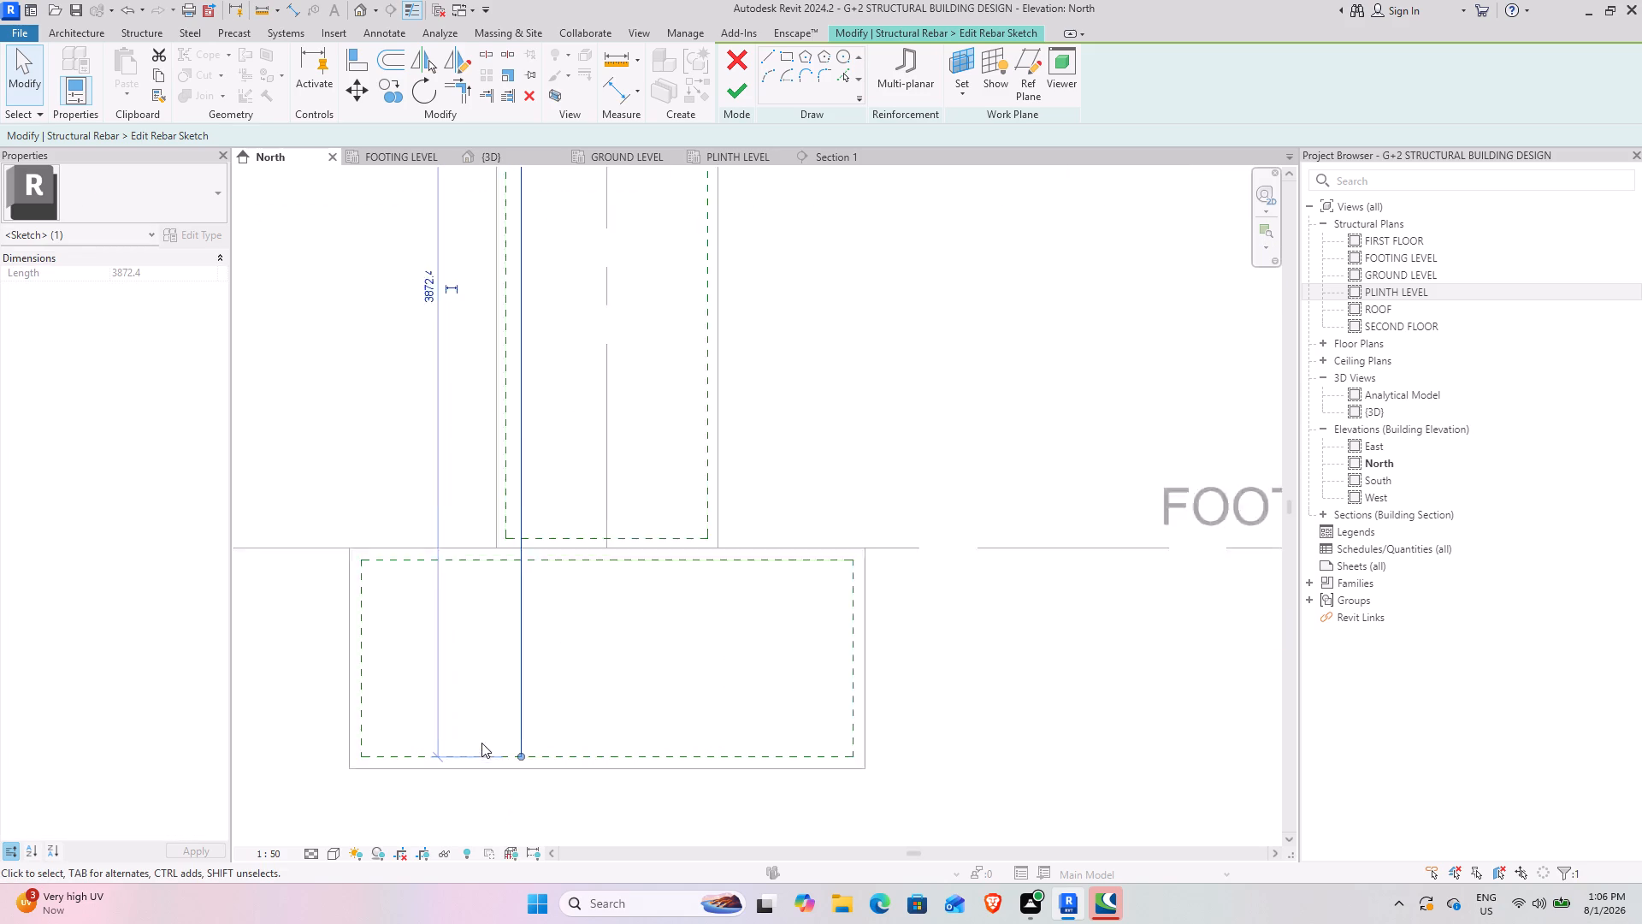
{"action": "scroll", "coordinate": [481, 743], "scroll_direction": "up", "scroll_amount": 2}
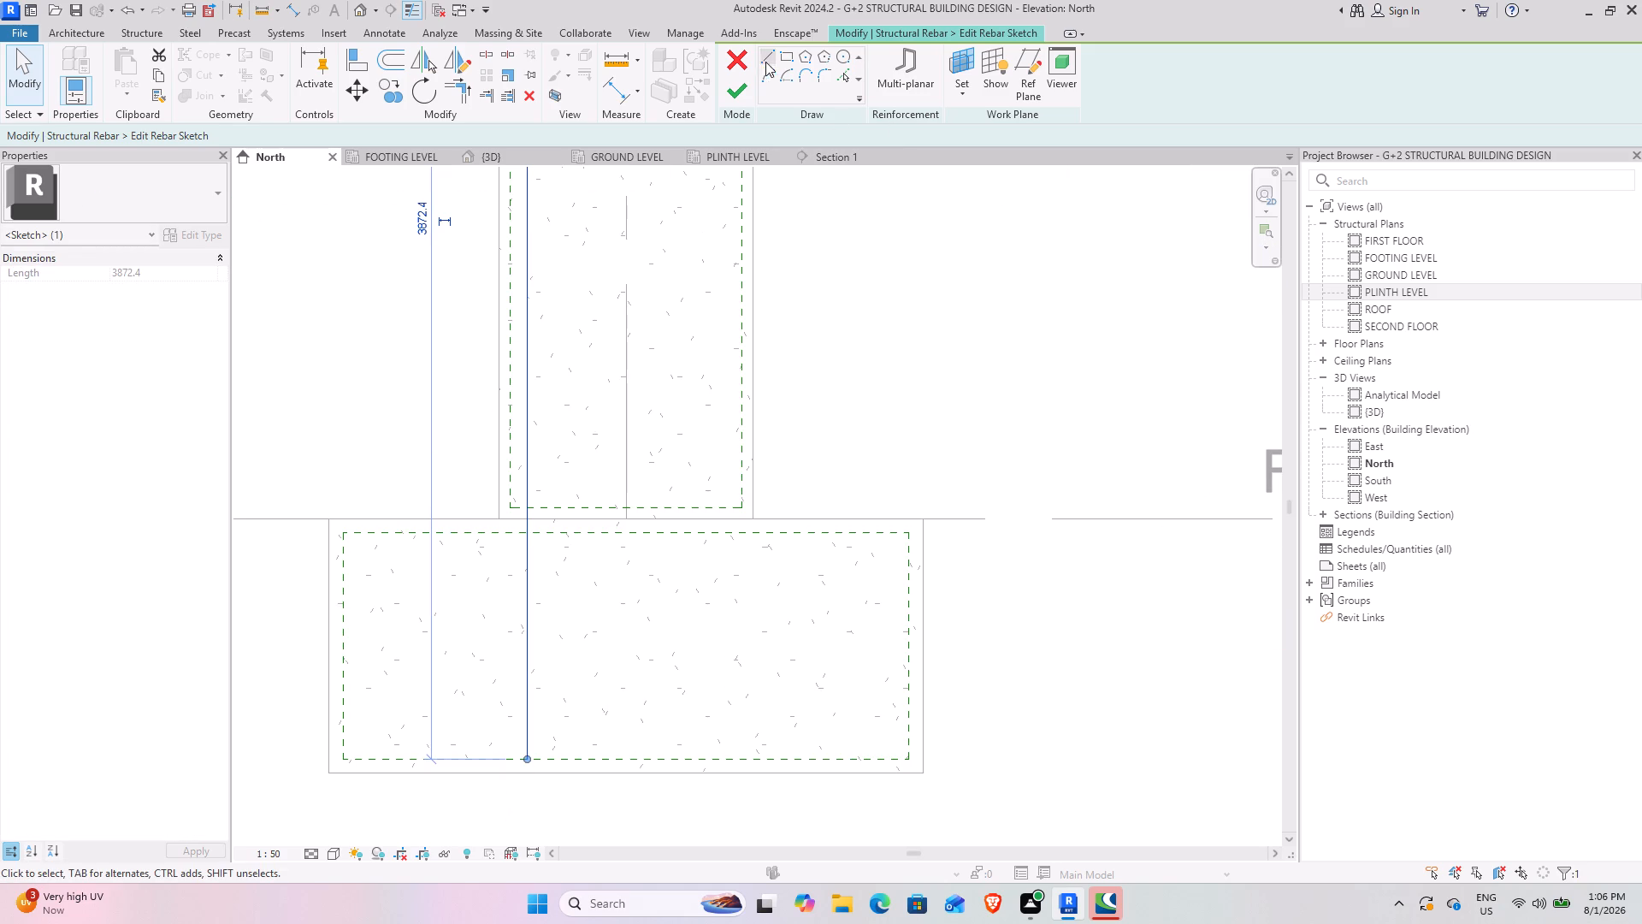
{"action": "left_click", "coordinate": [764, 50]}
{"action": "left_click", "coordinate": [524, 758]}
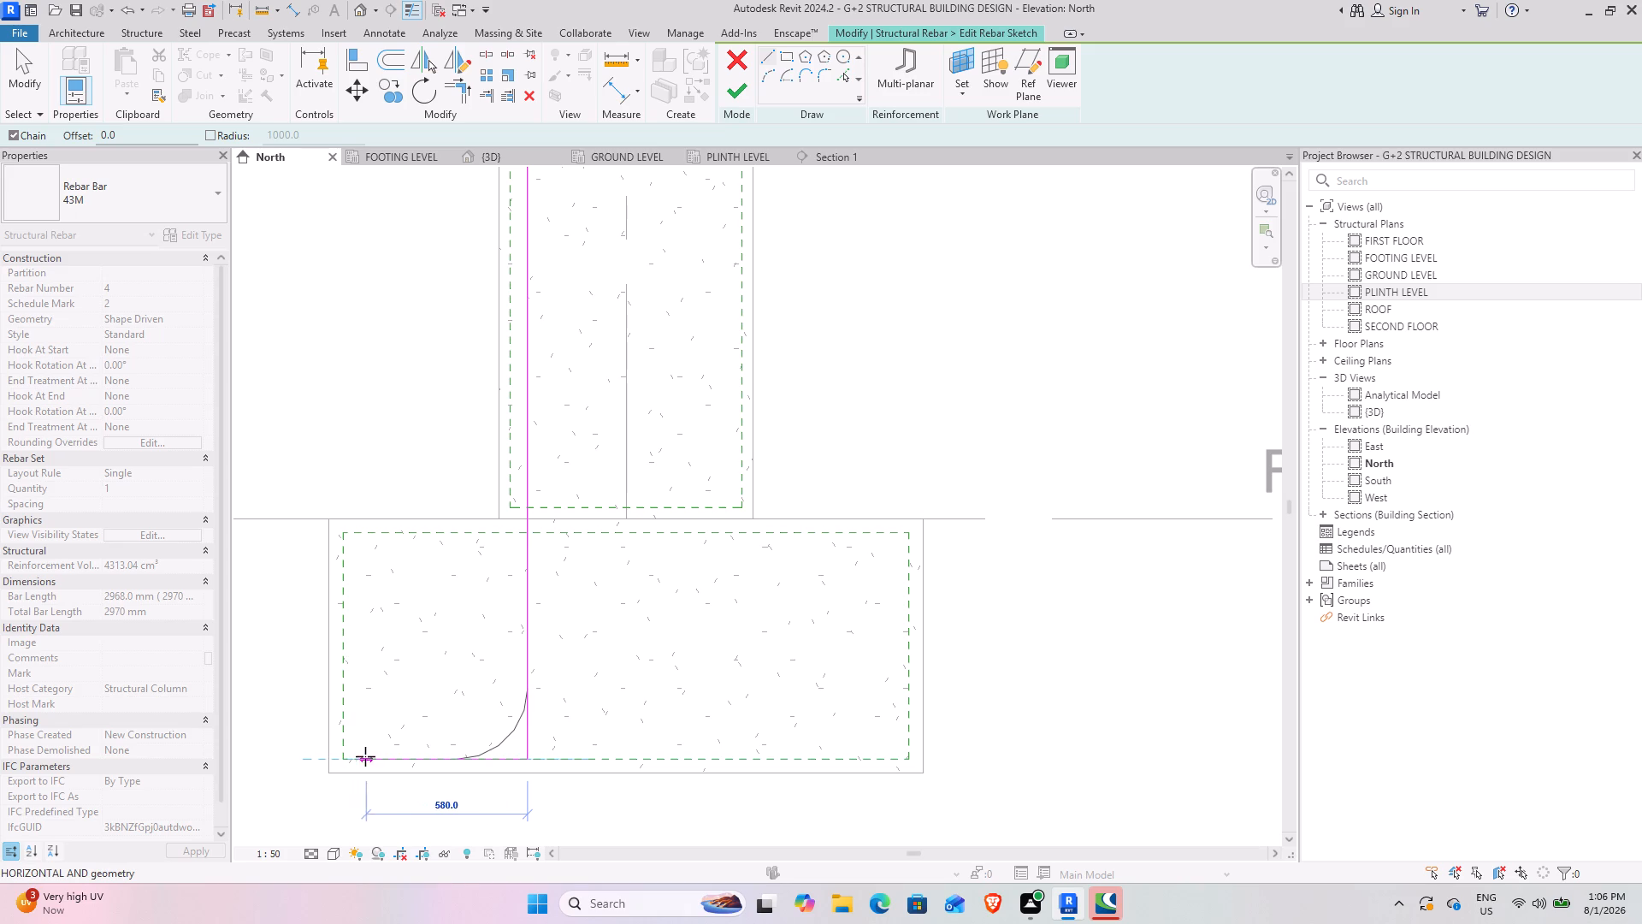
{"action": "left_click", "coordinate": [395, 762]}
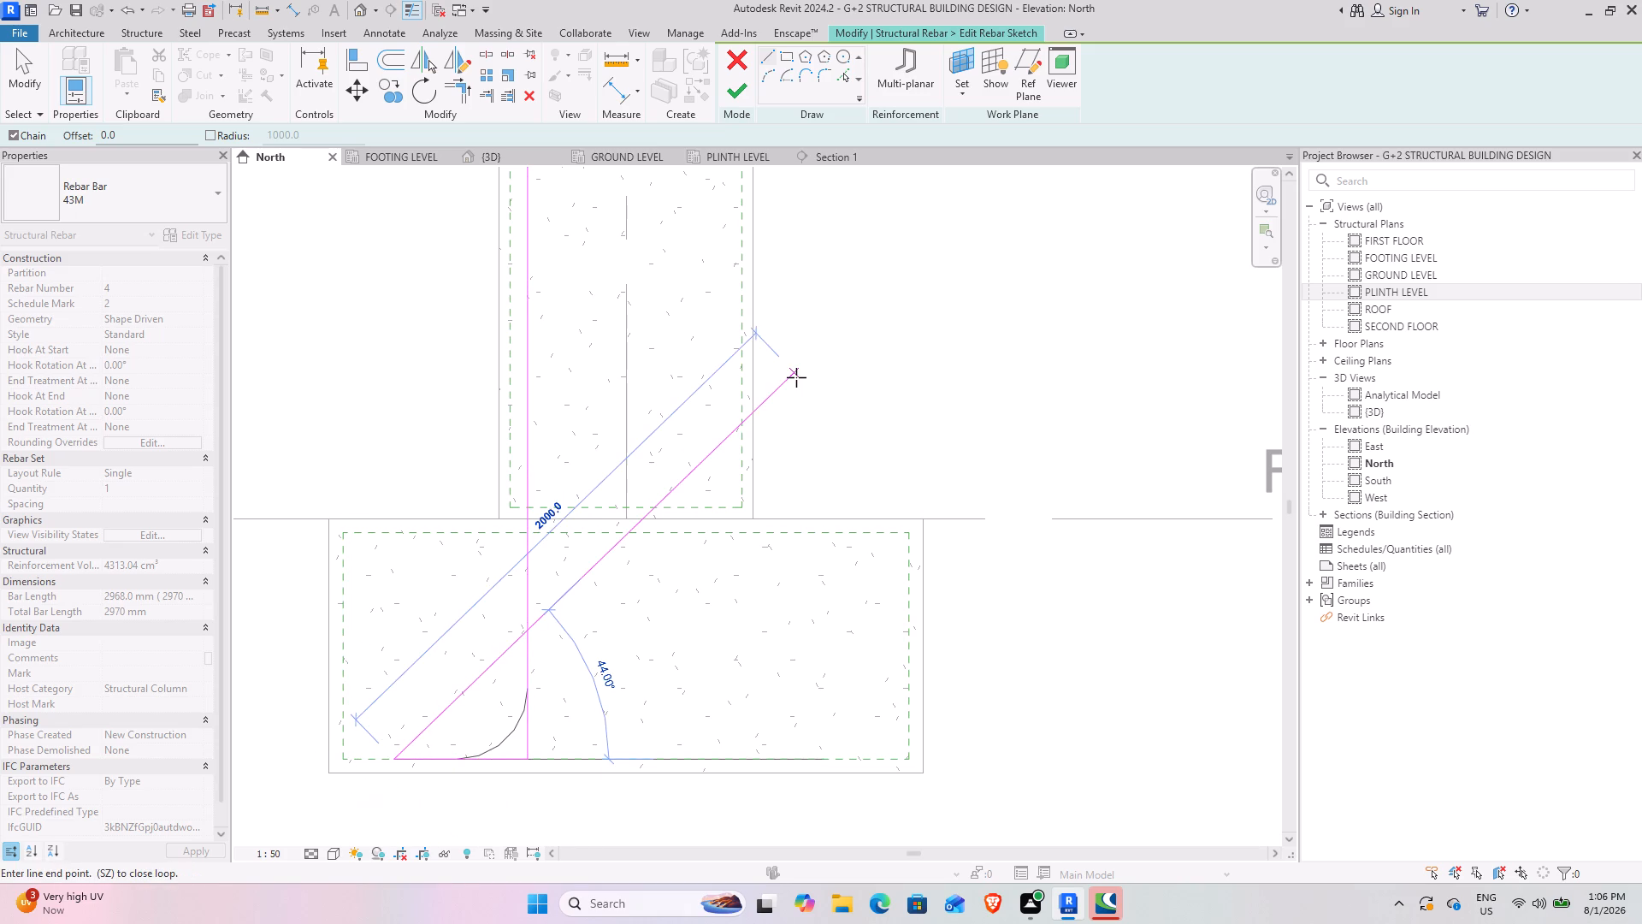
{"action": "left_click", "coordinate": [731, 95]}
Rotate the bent 43M bar 45° in the PLINTH LEVEL plan about the centre of its vertical leg.
{"action": "left_click", "coordinate": [722, 153]}
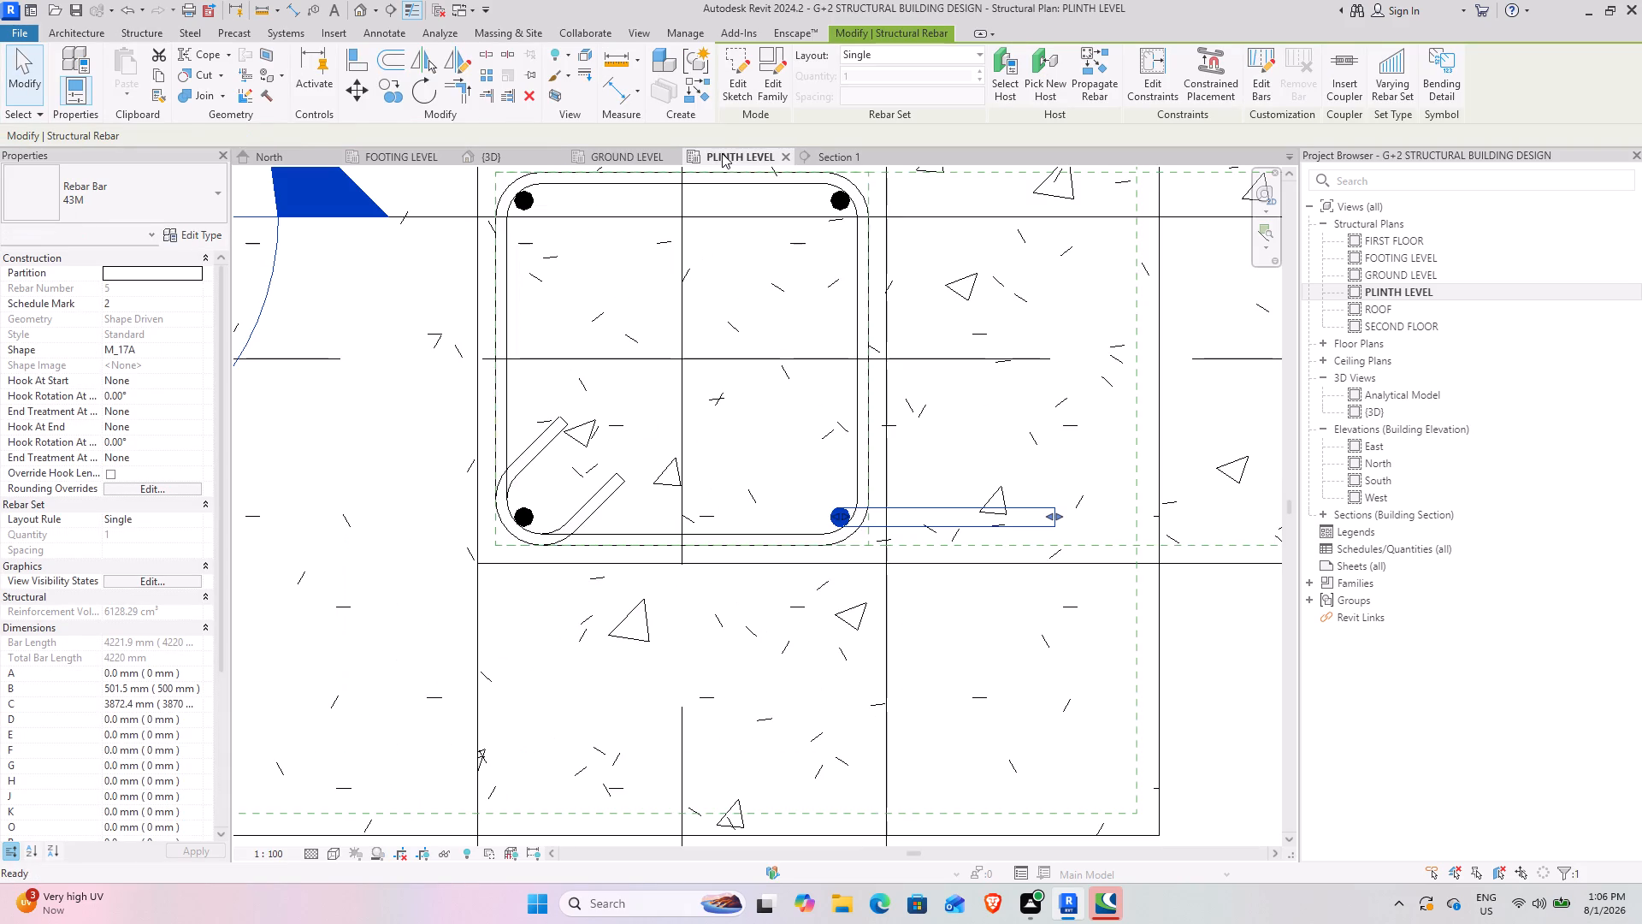
{"action": "scroll", "coordinate": [1019, 477], "scroll_direction": "up", "scroll_amount": 3}
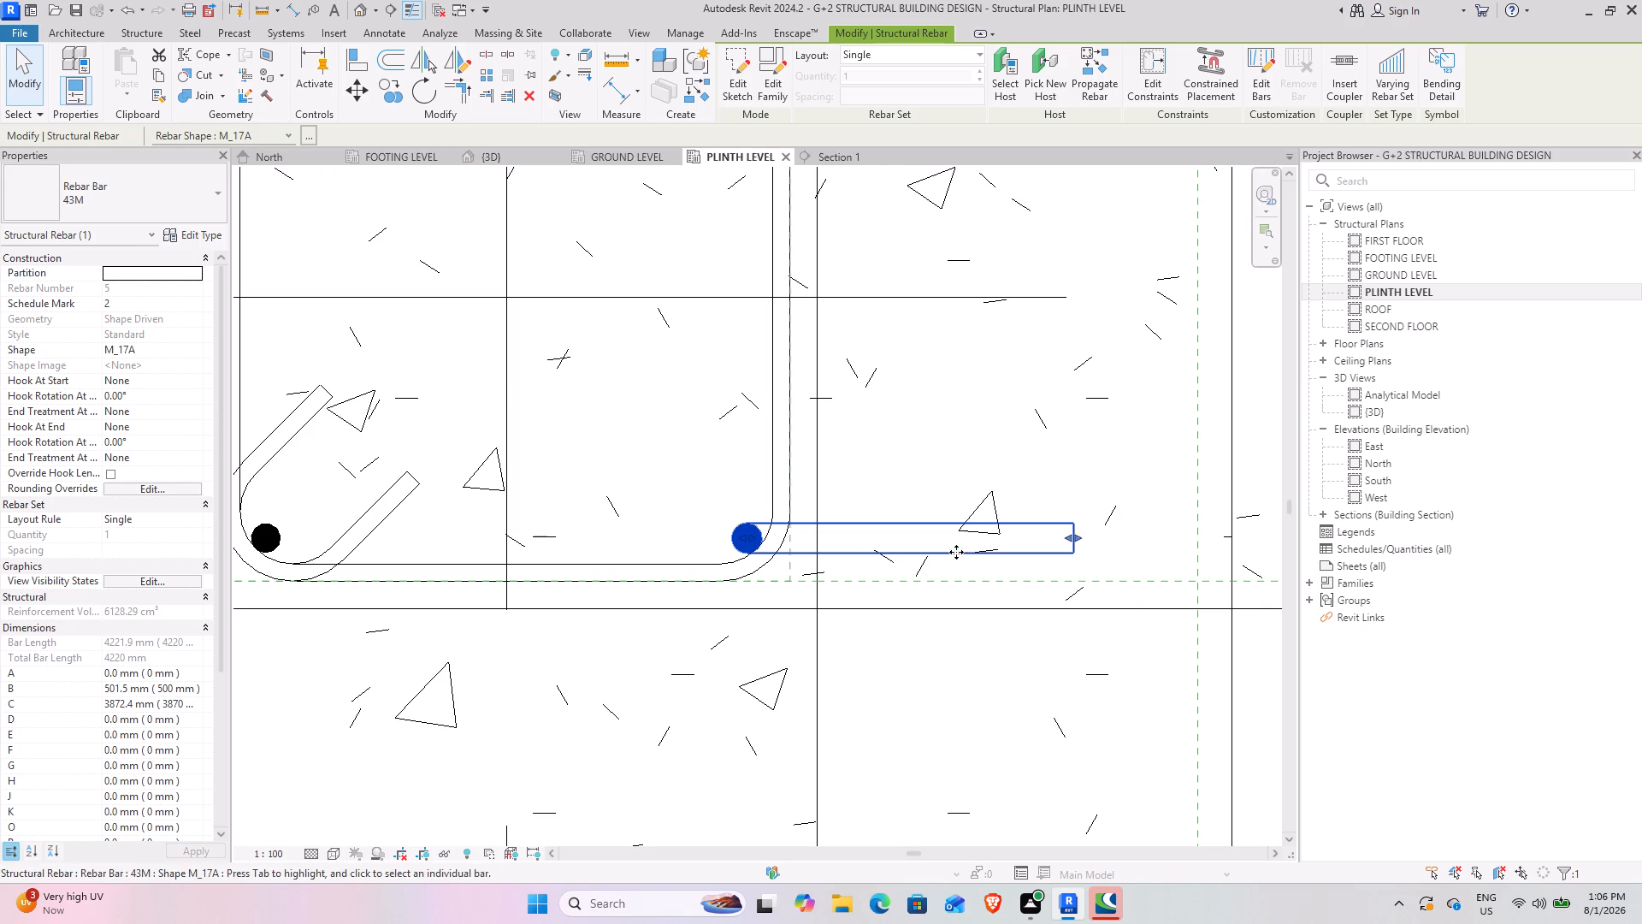
{"action": "scroll", "coordinate": [625, 538], "scroll_direction": "down", "scroll_amount": 2}
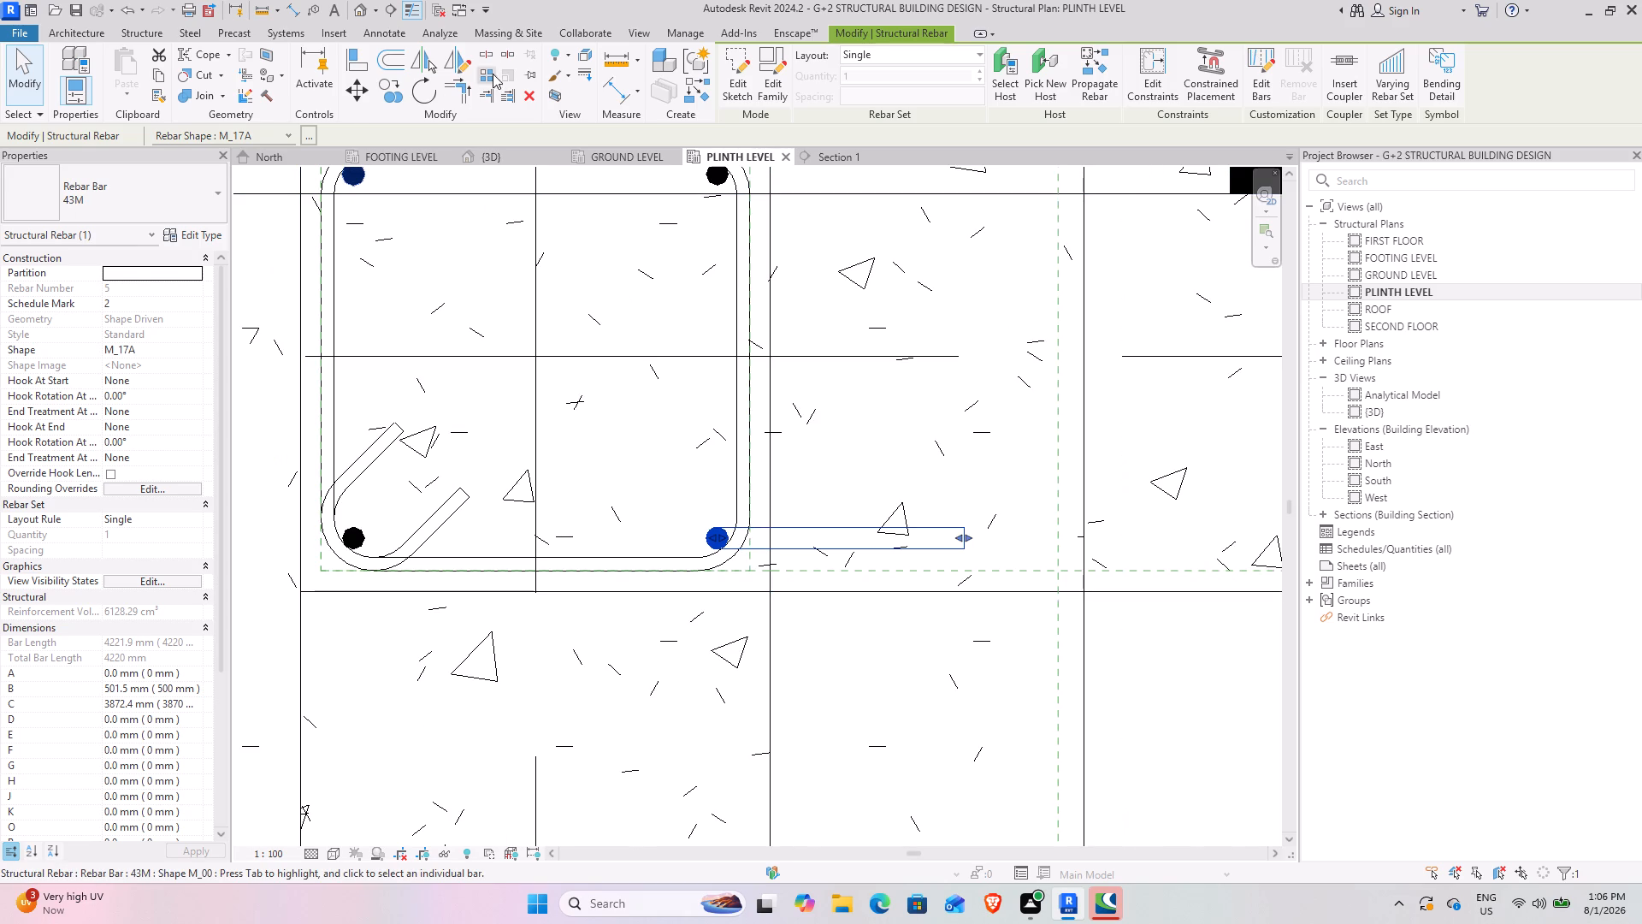
{"action": "left_click", "coordinate": [414, 92]}
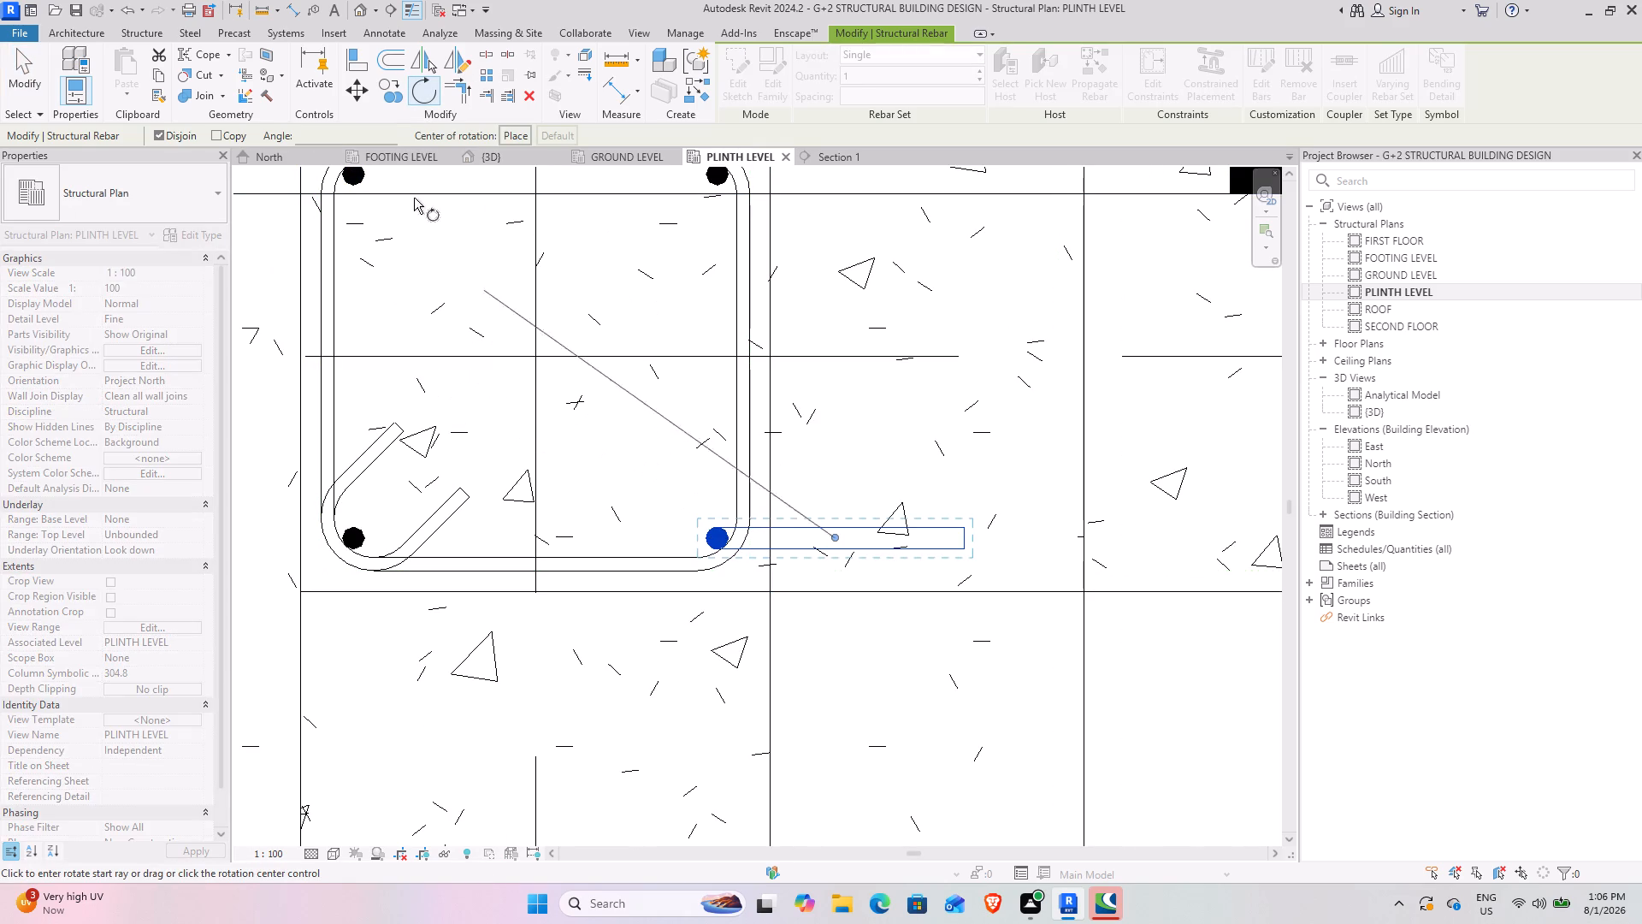
{"action": "left_click", "coordinate": [530, 135]}
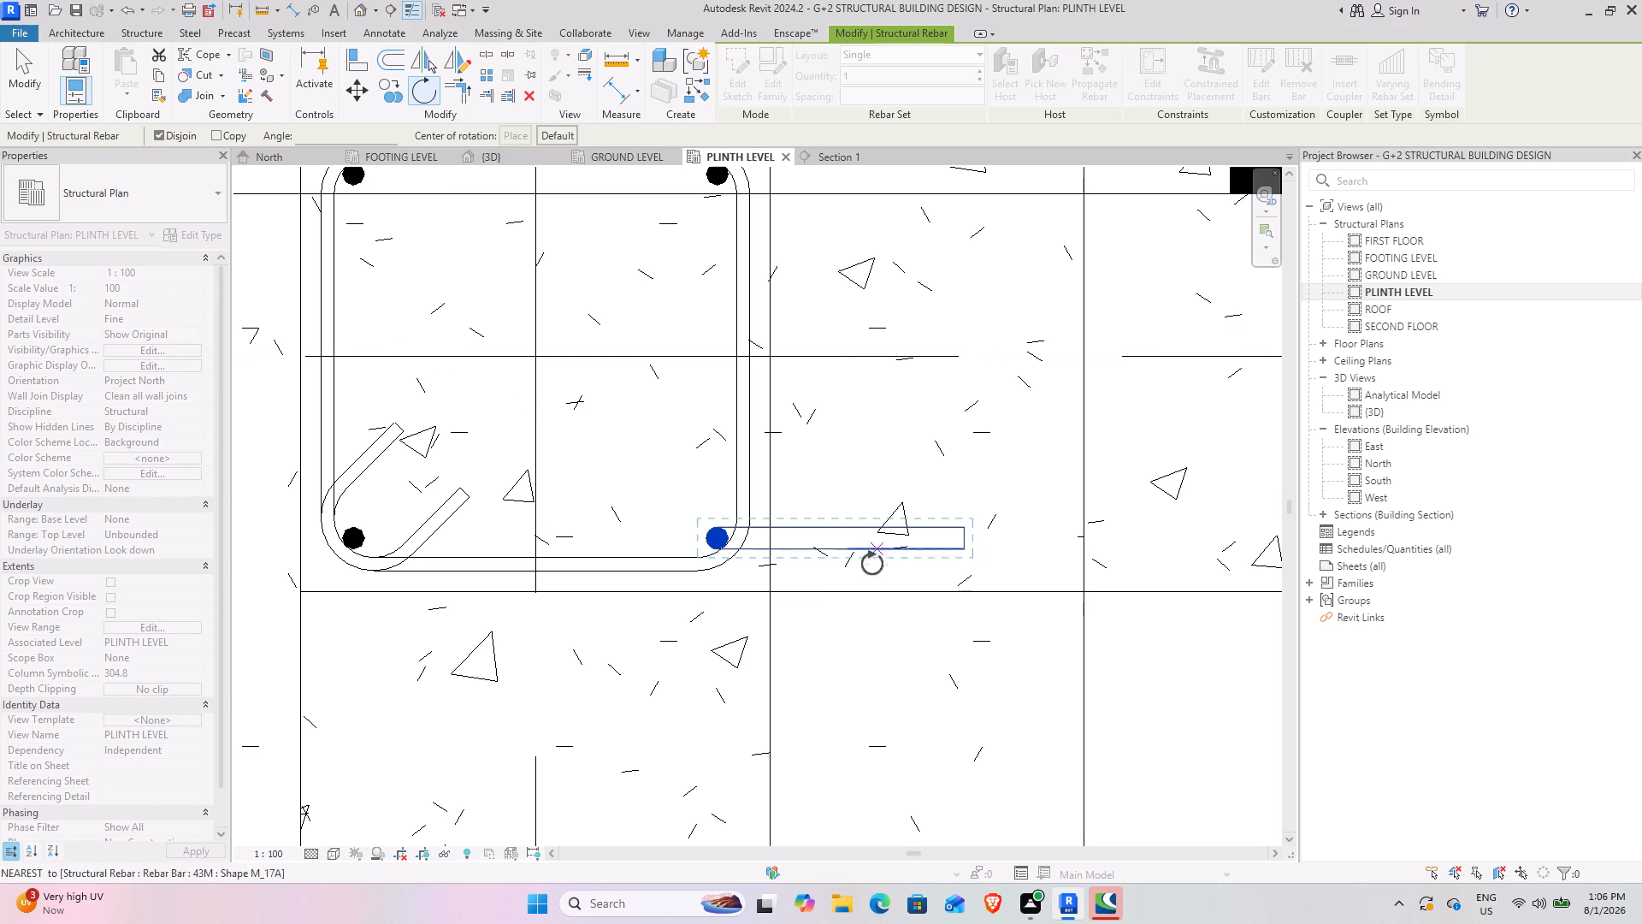
{"action": "left_click", "coordinate": [718, 534]}
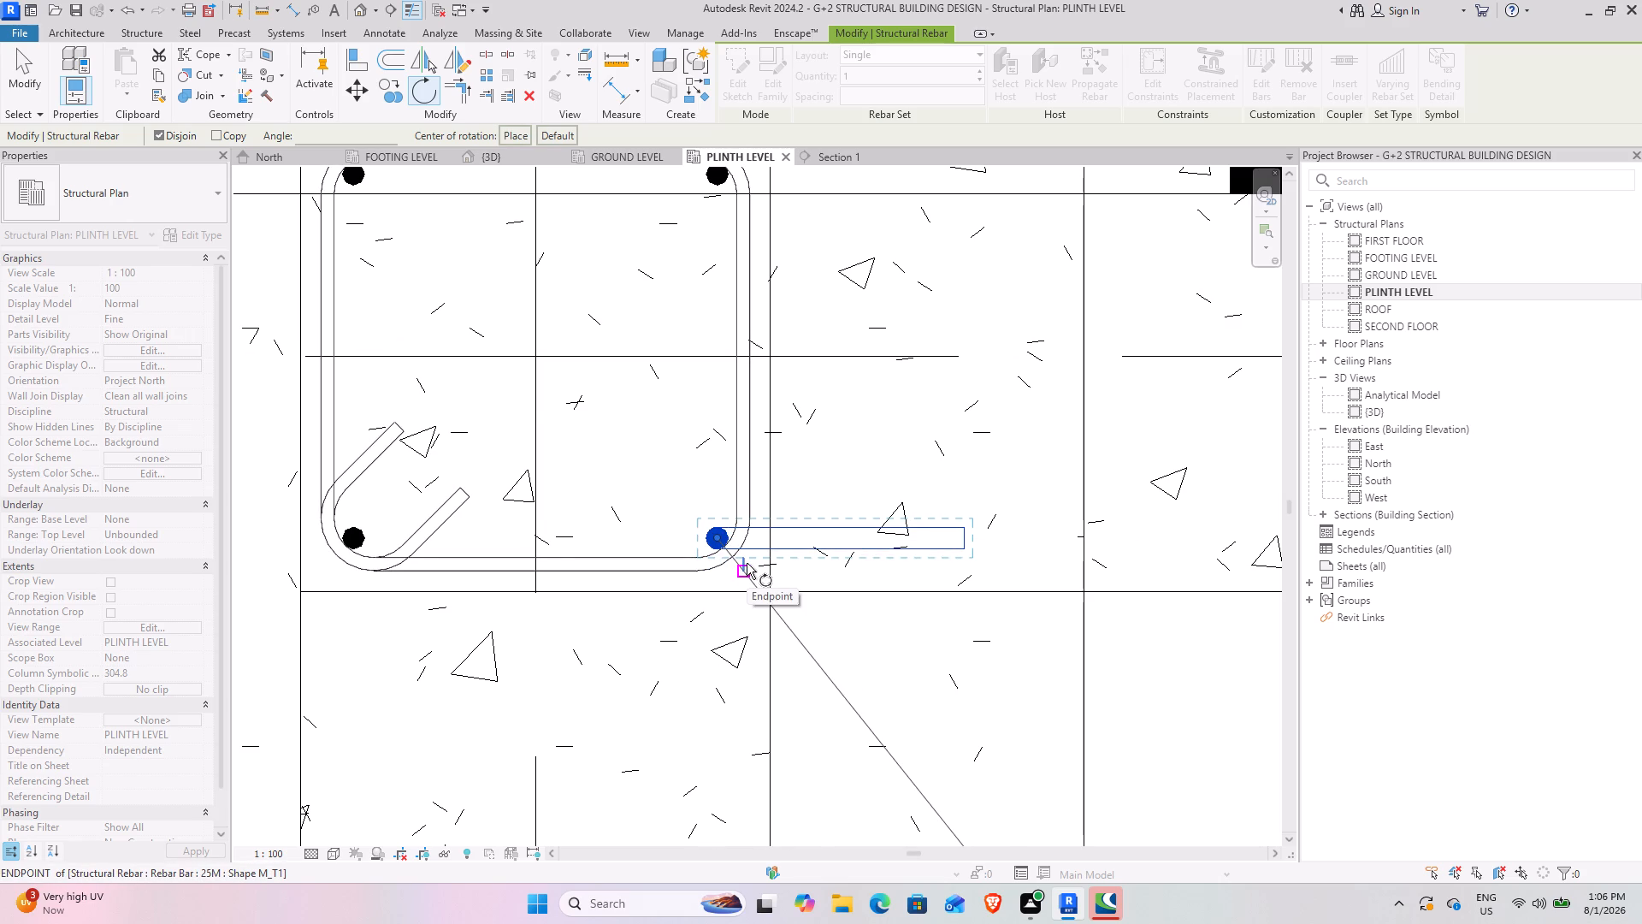
{"action": "type", "text": "45"}
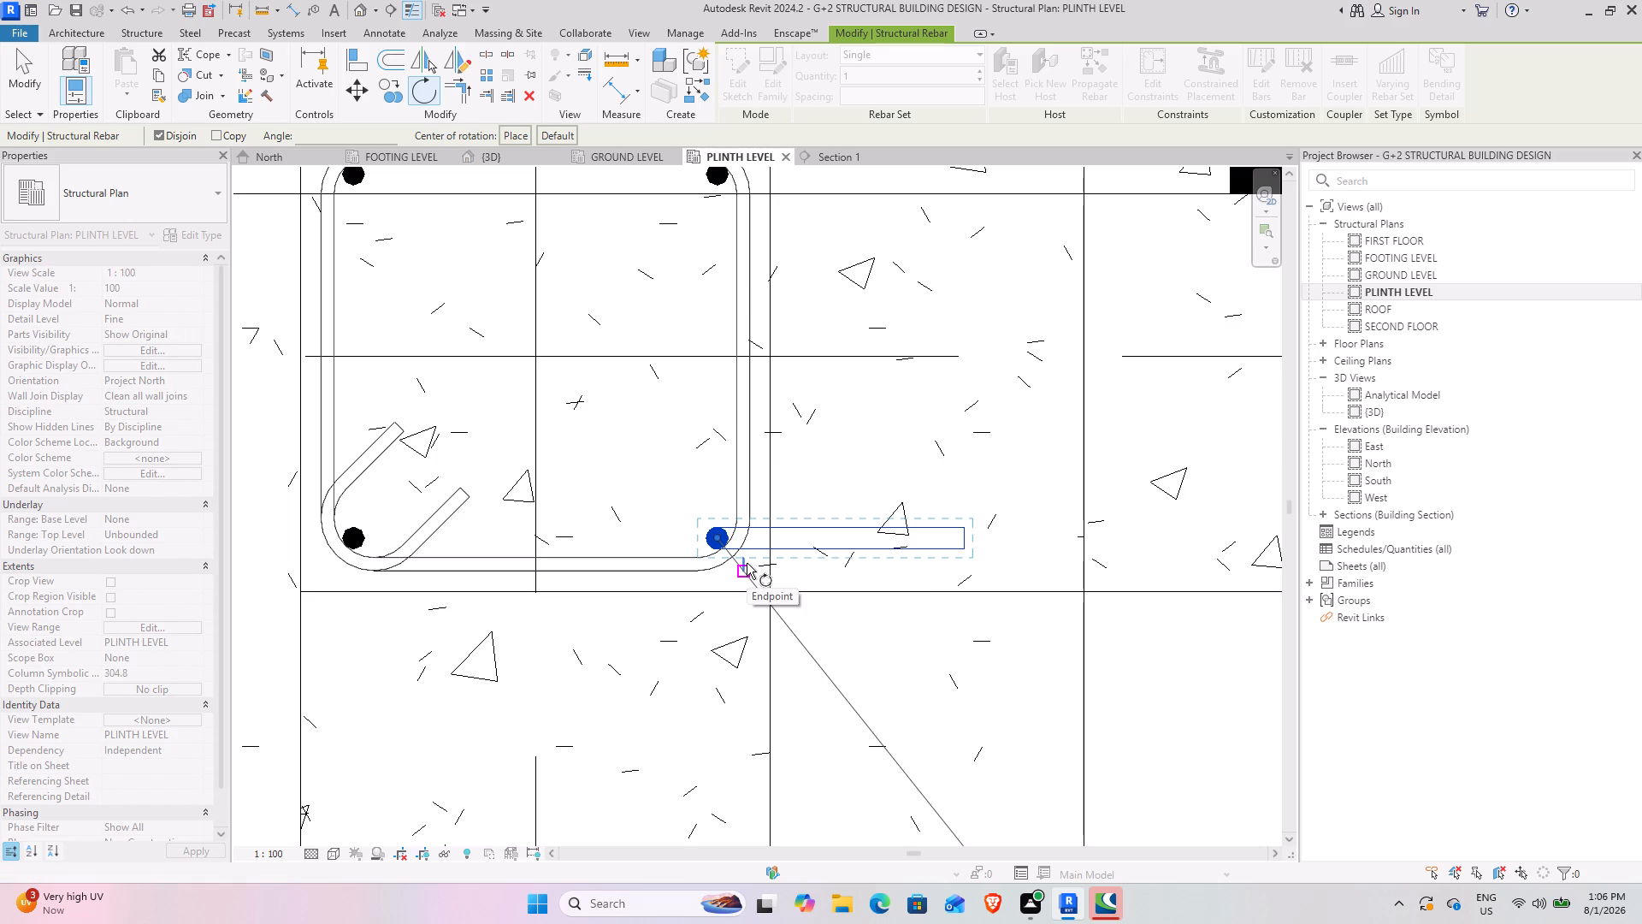
{"action": "left_click", "coordinate": [359, 135]}
{"action": "type", "text": "45"}
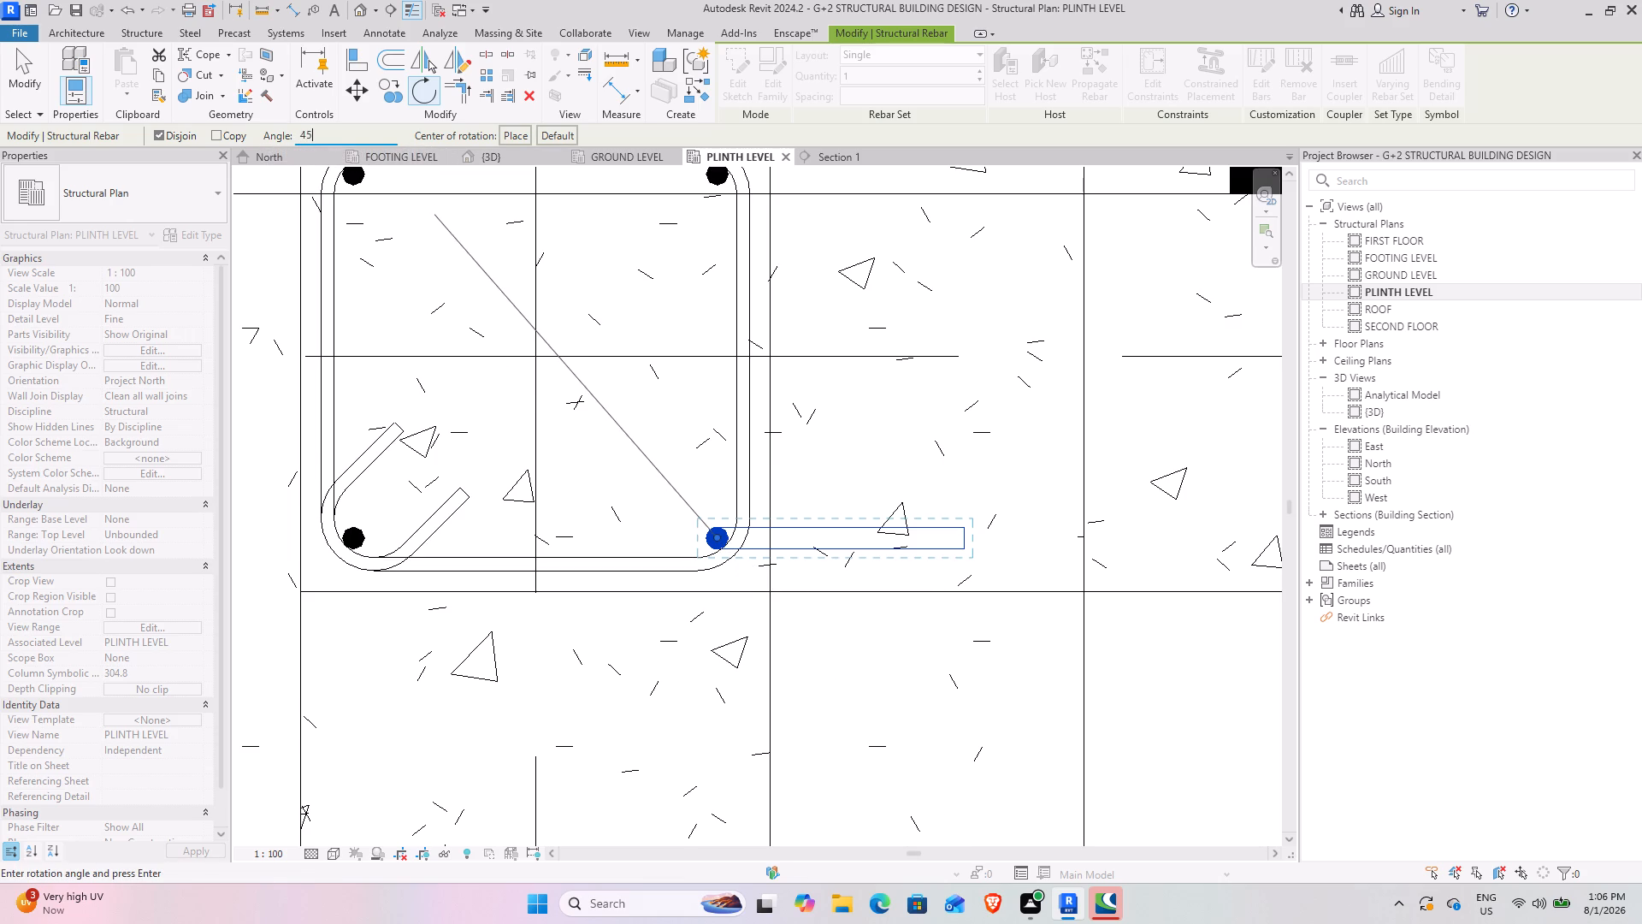
{"action": "key", "text": "Return"}
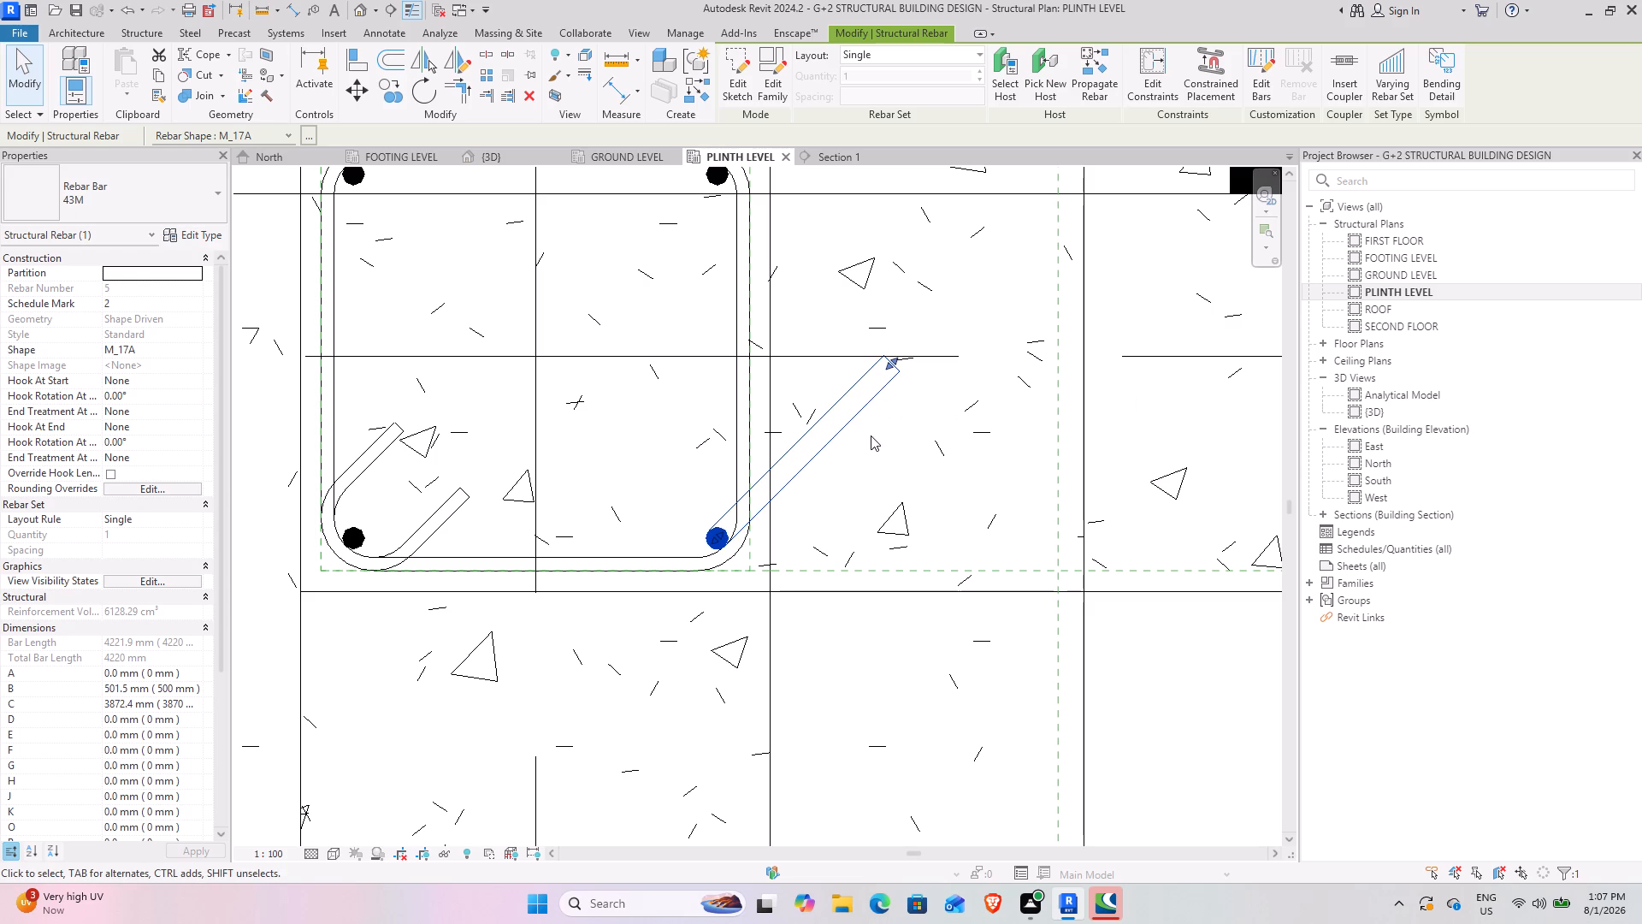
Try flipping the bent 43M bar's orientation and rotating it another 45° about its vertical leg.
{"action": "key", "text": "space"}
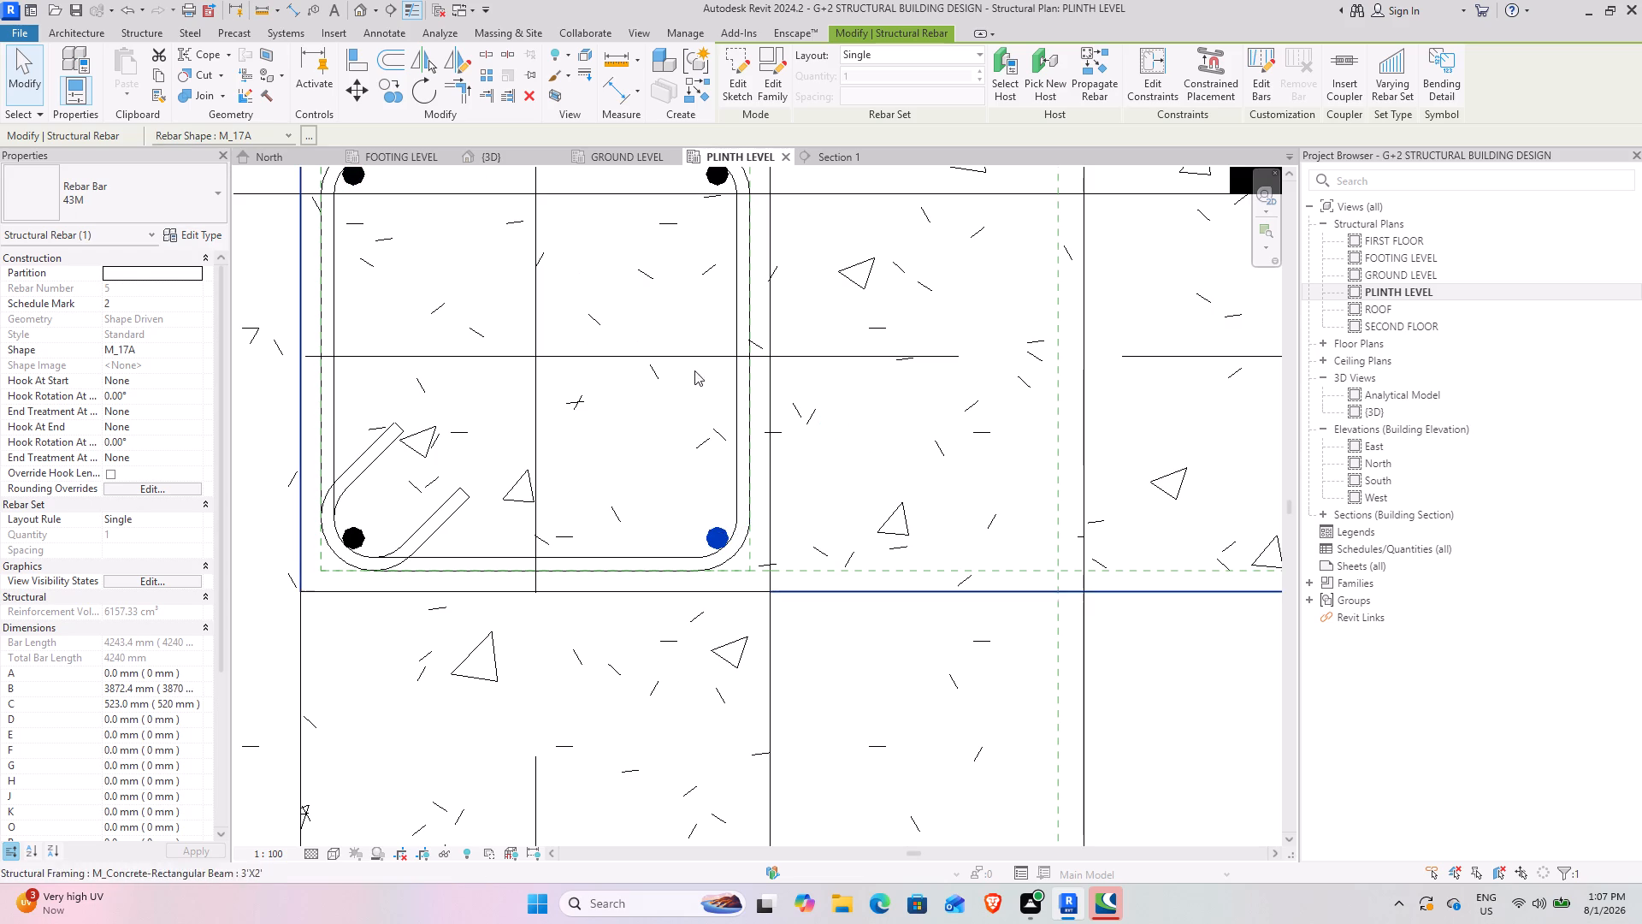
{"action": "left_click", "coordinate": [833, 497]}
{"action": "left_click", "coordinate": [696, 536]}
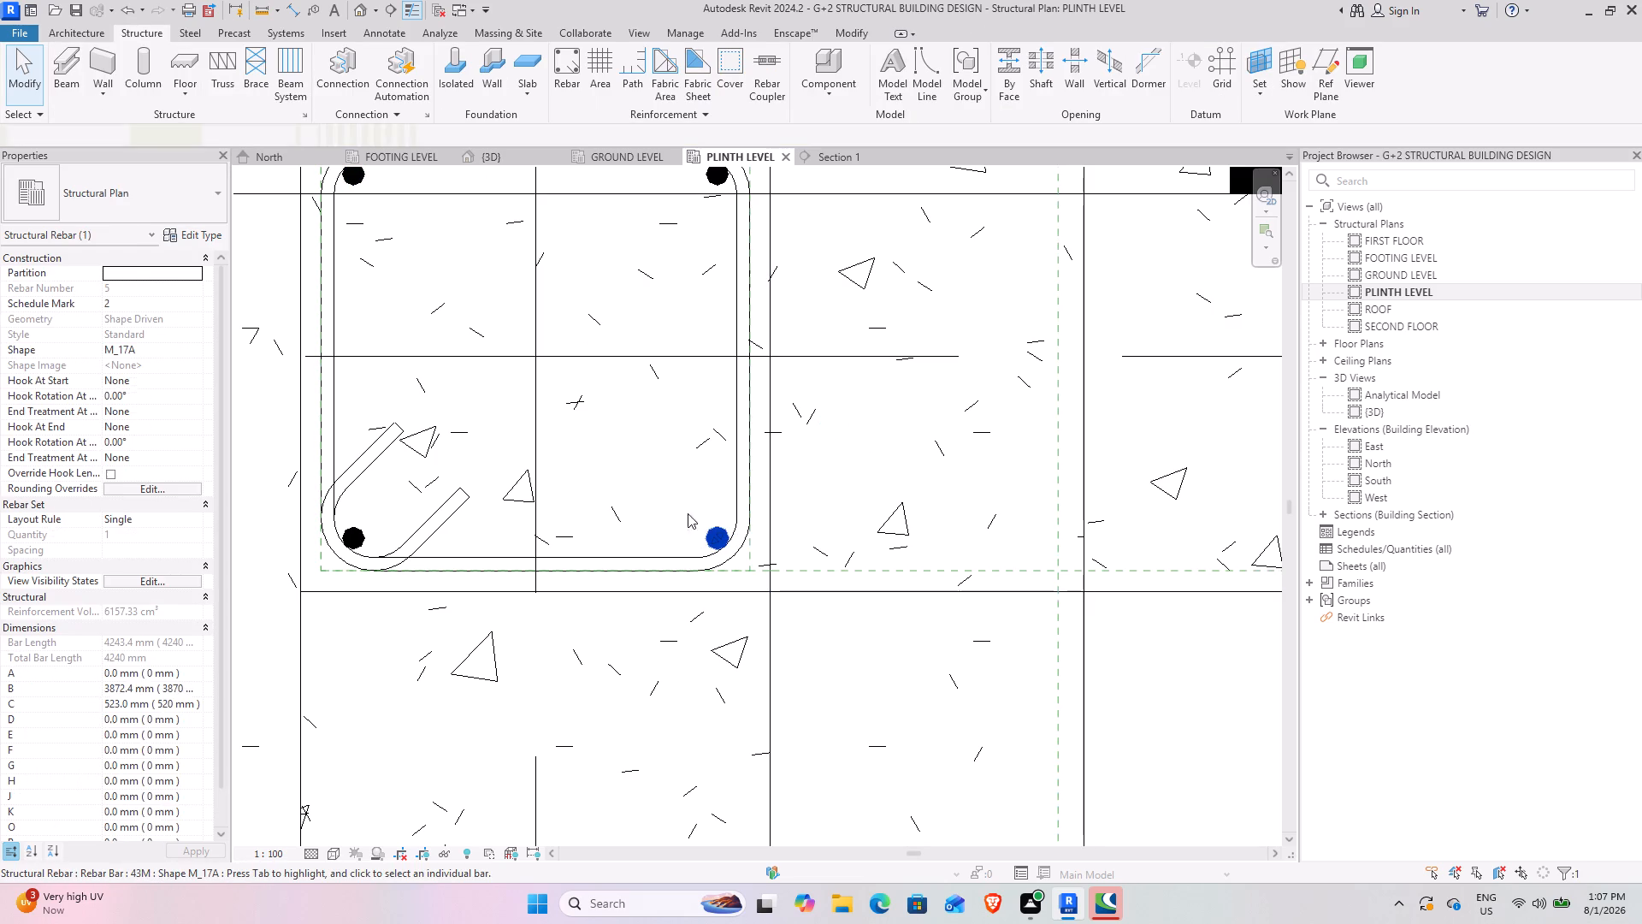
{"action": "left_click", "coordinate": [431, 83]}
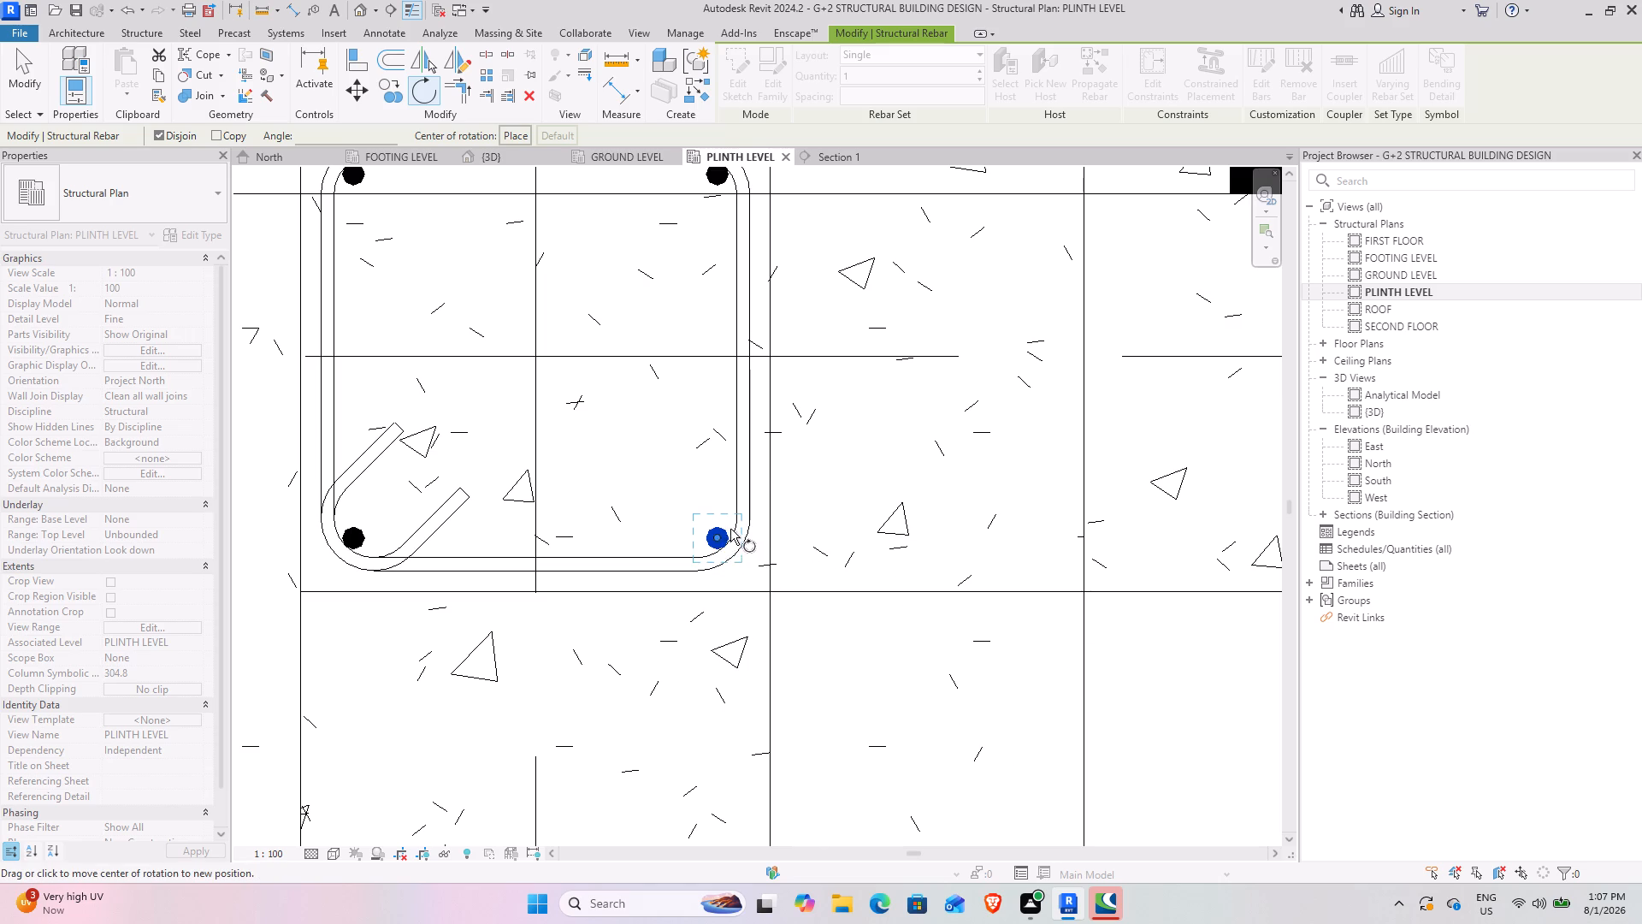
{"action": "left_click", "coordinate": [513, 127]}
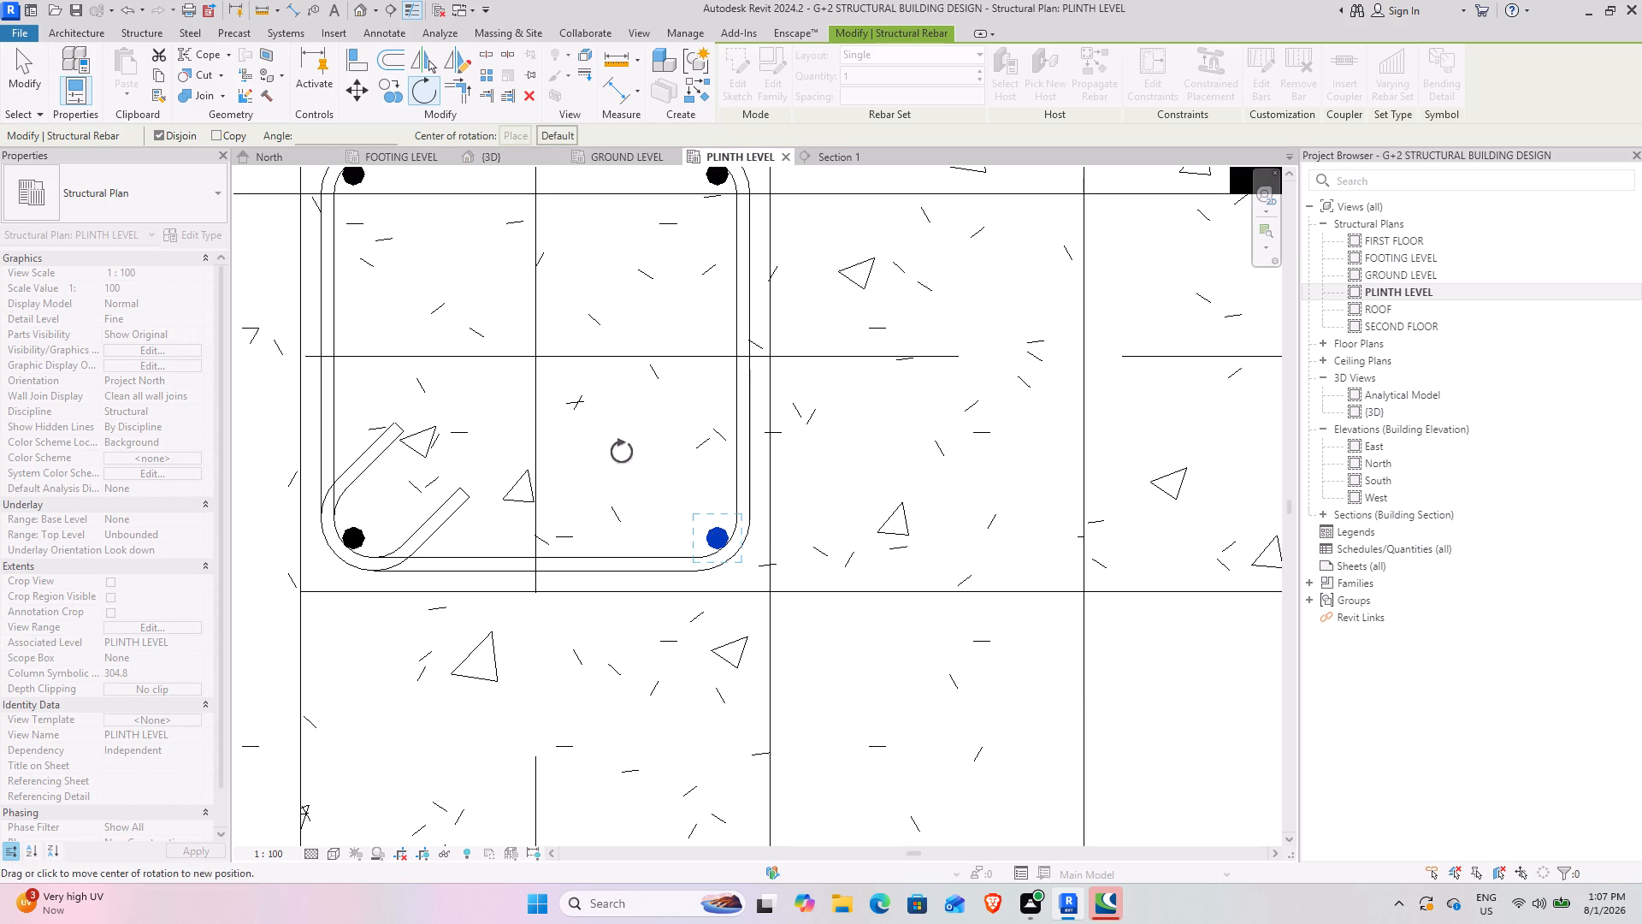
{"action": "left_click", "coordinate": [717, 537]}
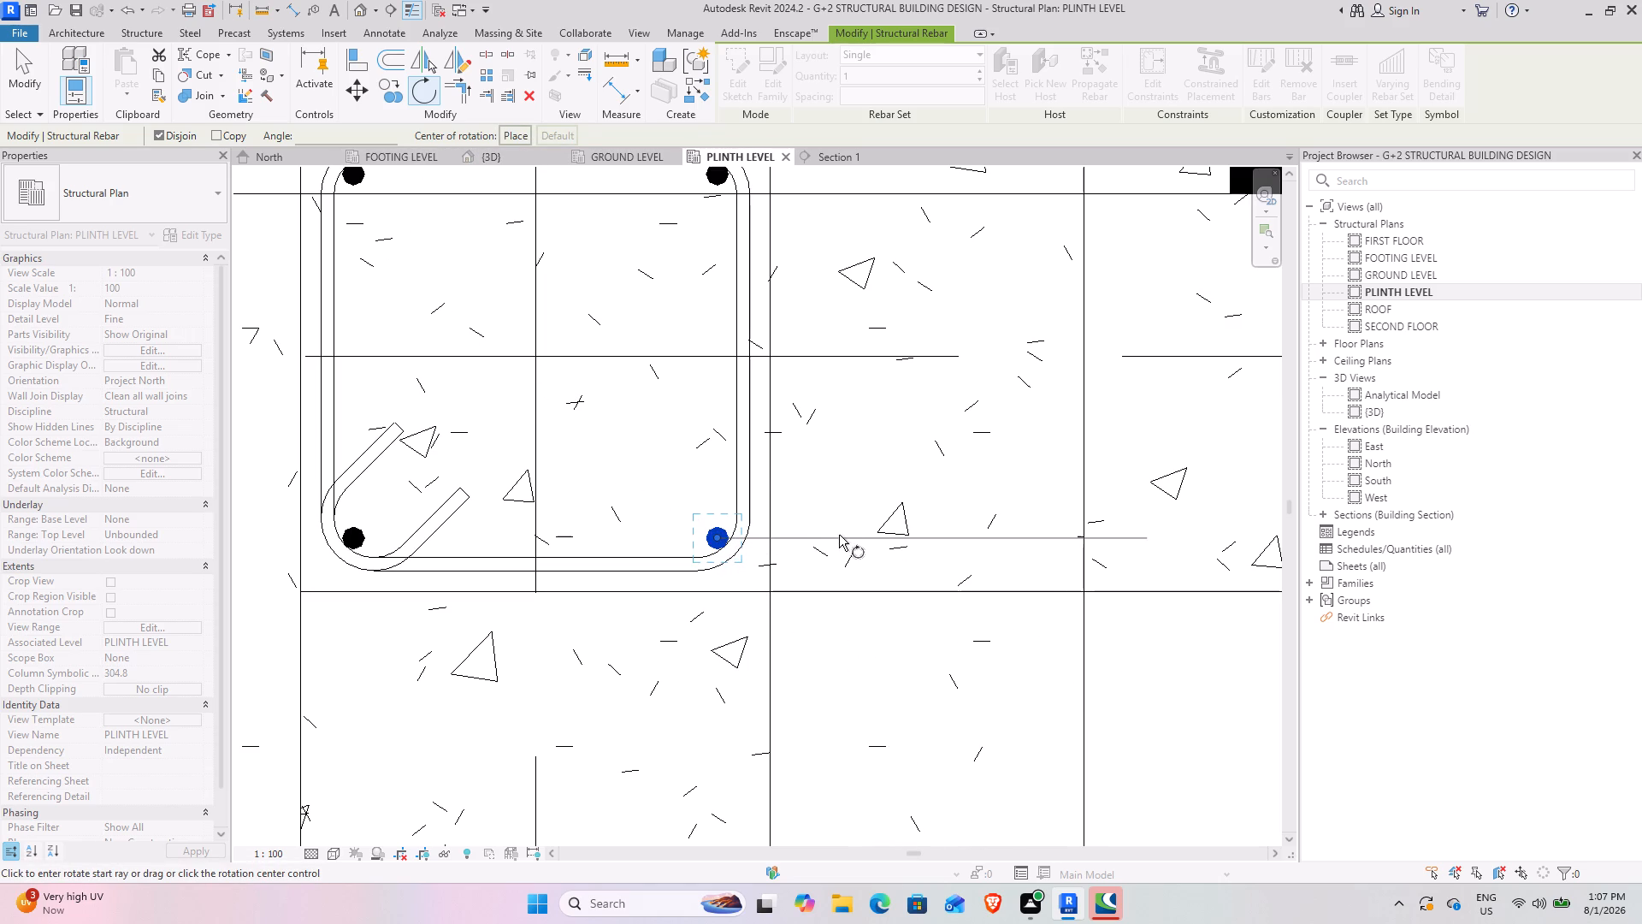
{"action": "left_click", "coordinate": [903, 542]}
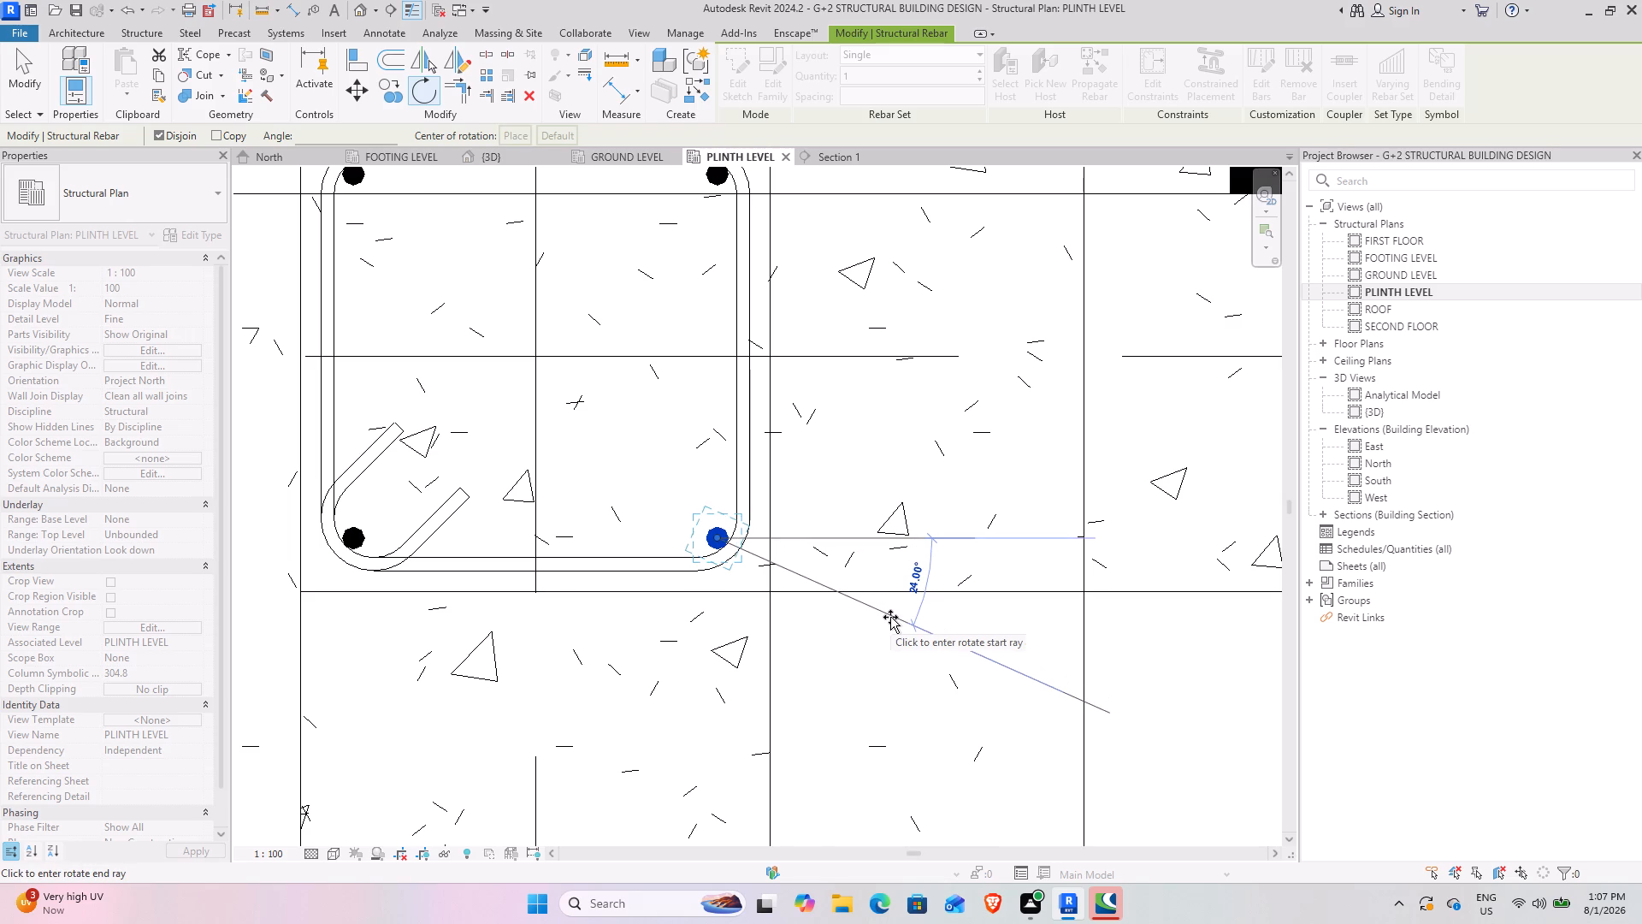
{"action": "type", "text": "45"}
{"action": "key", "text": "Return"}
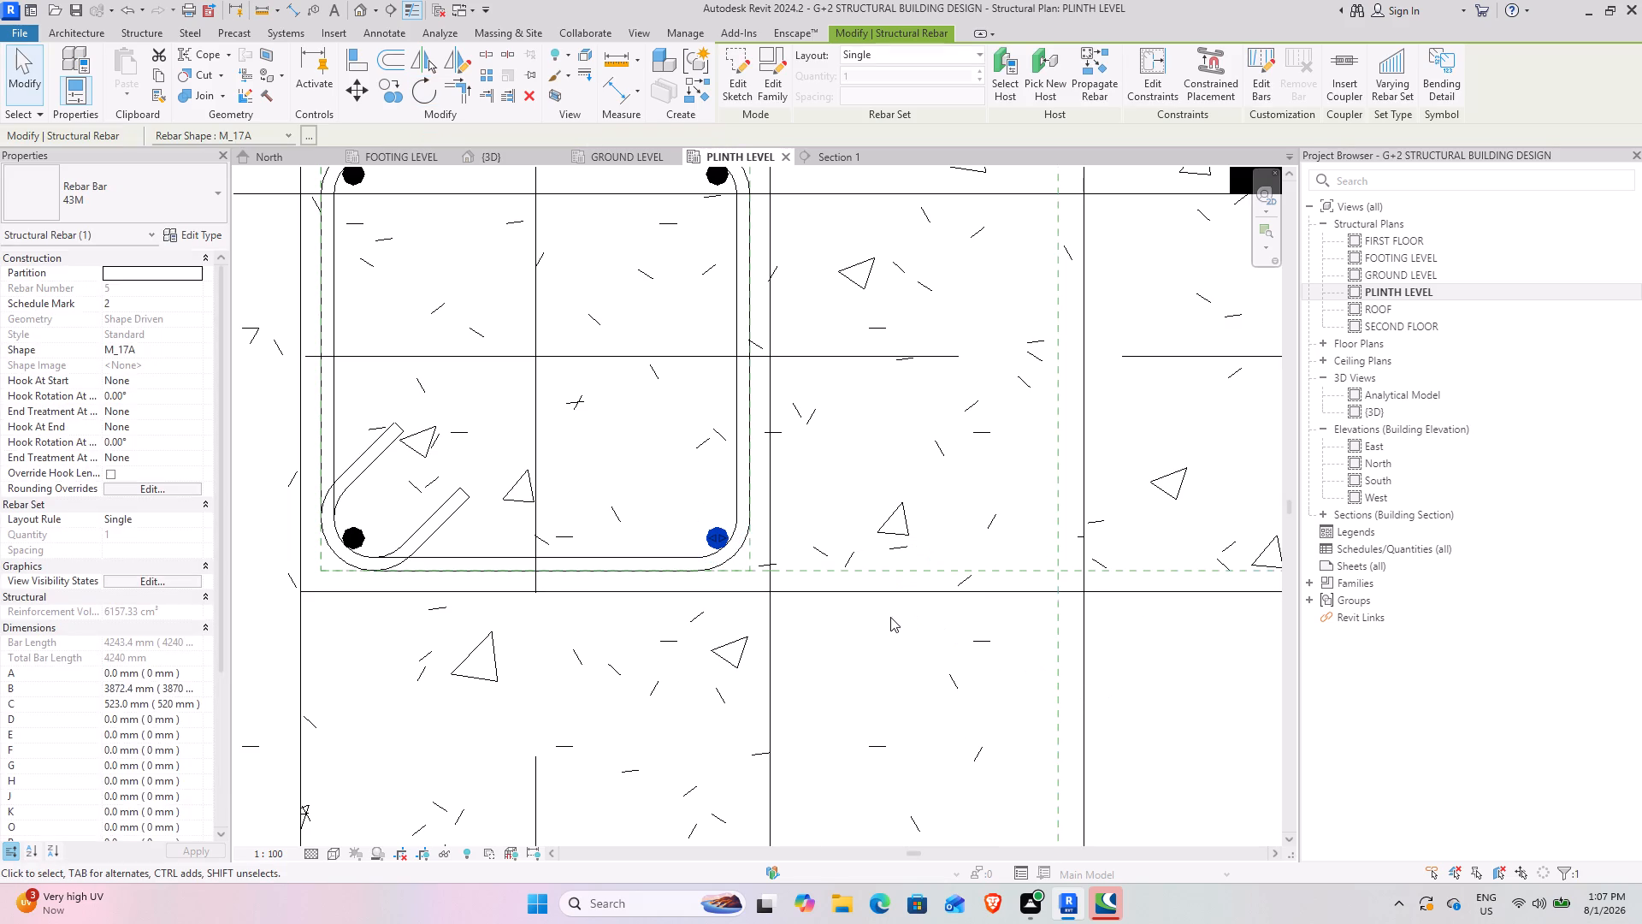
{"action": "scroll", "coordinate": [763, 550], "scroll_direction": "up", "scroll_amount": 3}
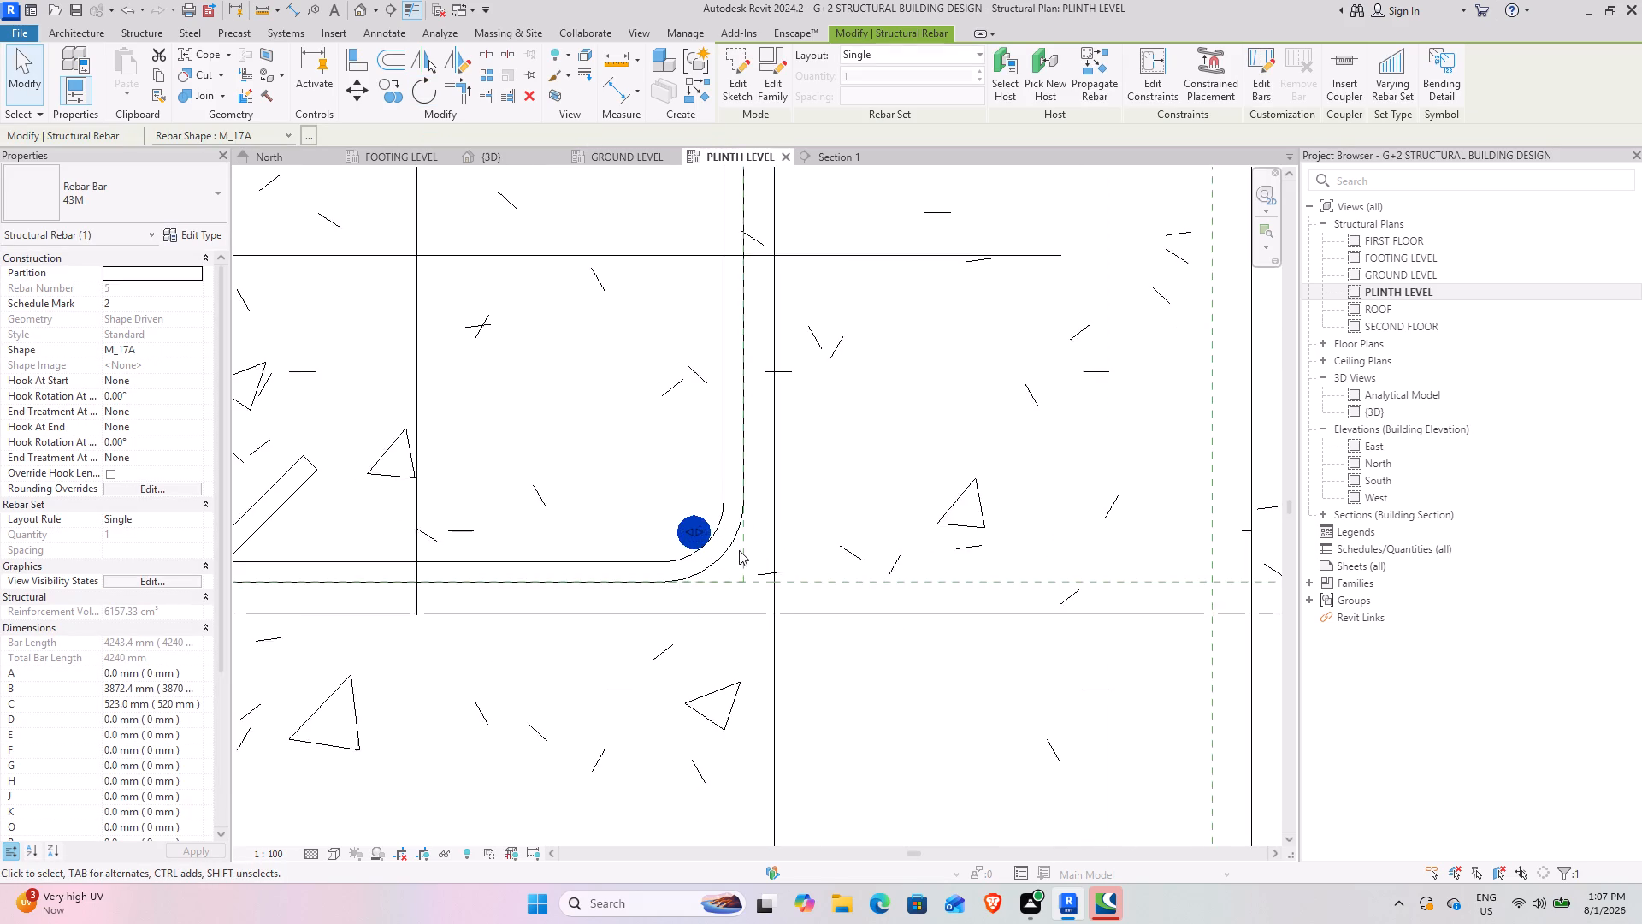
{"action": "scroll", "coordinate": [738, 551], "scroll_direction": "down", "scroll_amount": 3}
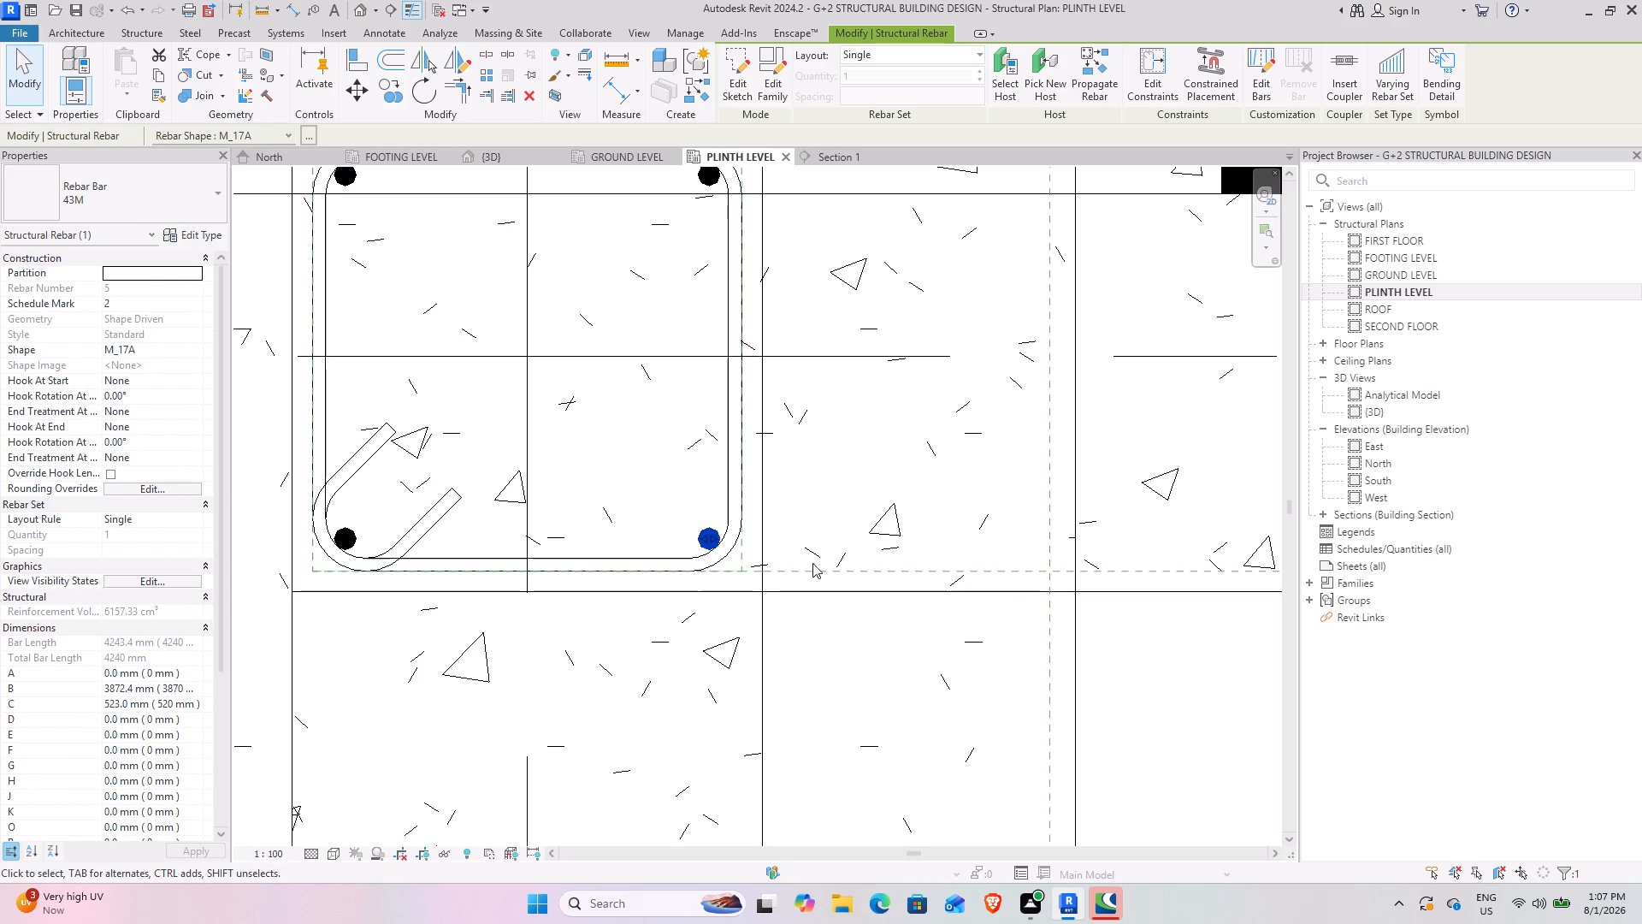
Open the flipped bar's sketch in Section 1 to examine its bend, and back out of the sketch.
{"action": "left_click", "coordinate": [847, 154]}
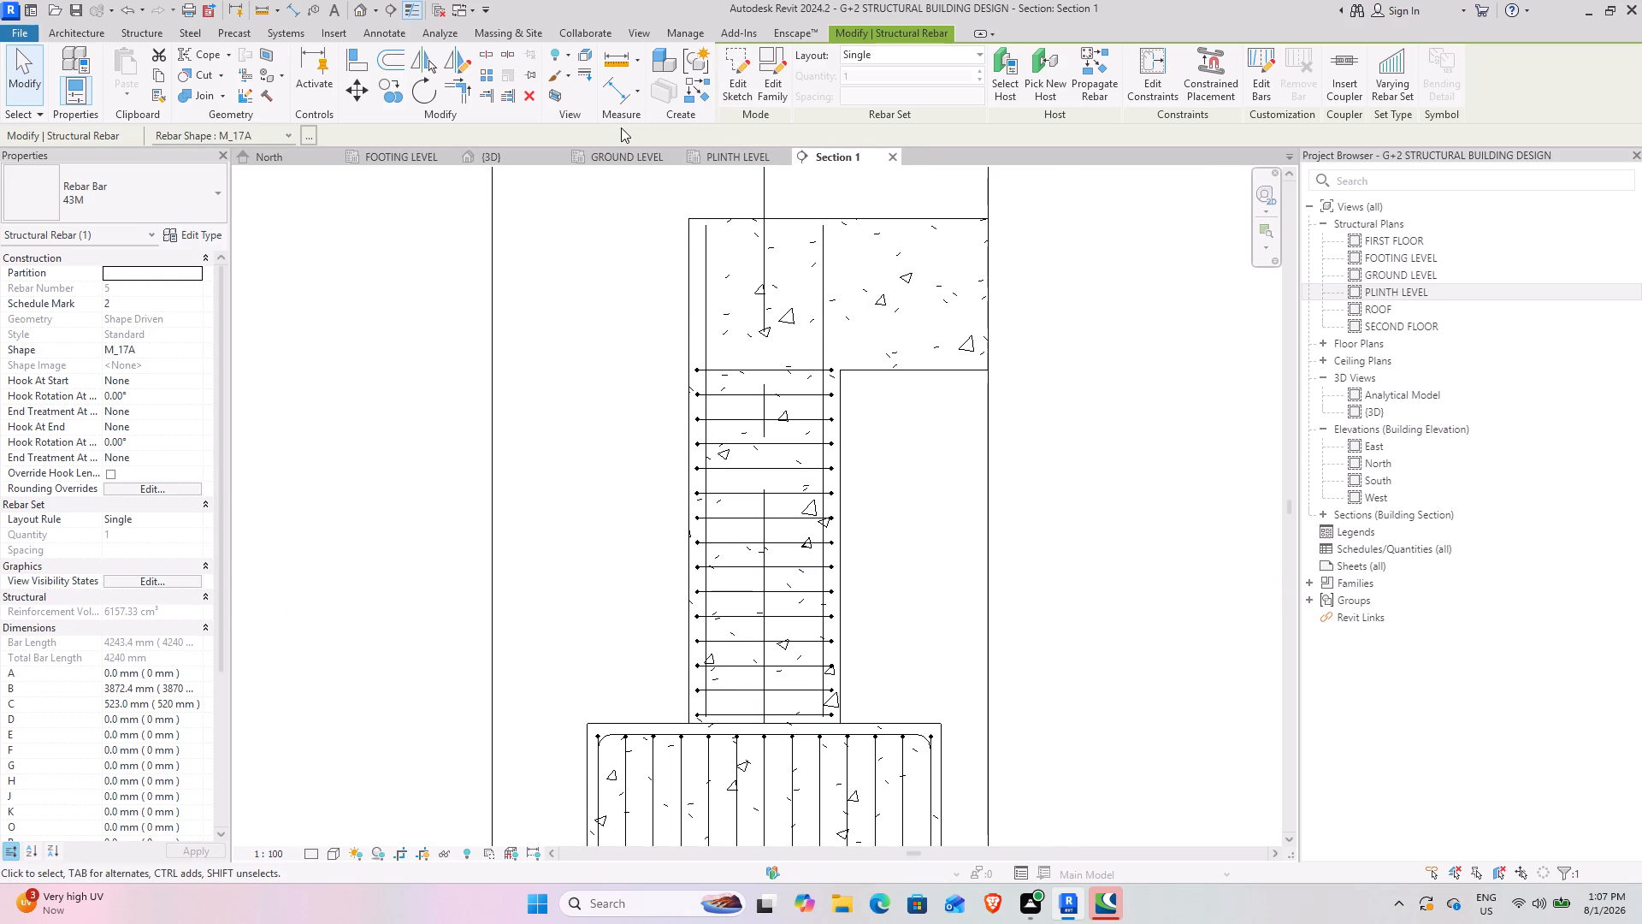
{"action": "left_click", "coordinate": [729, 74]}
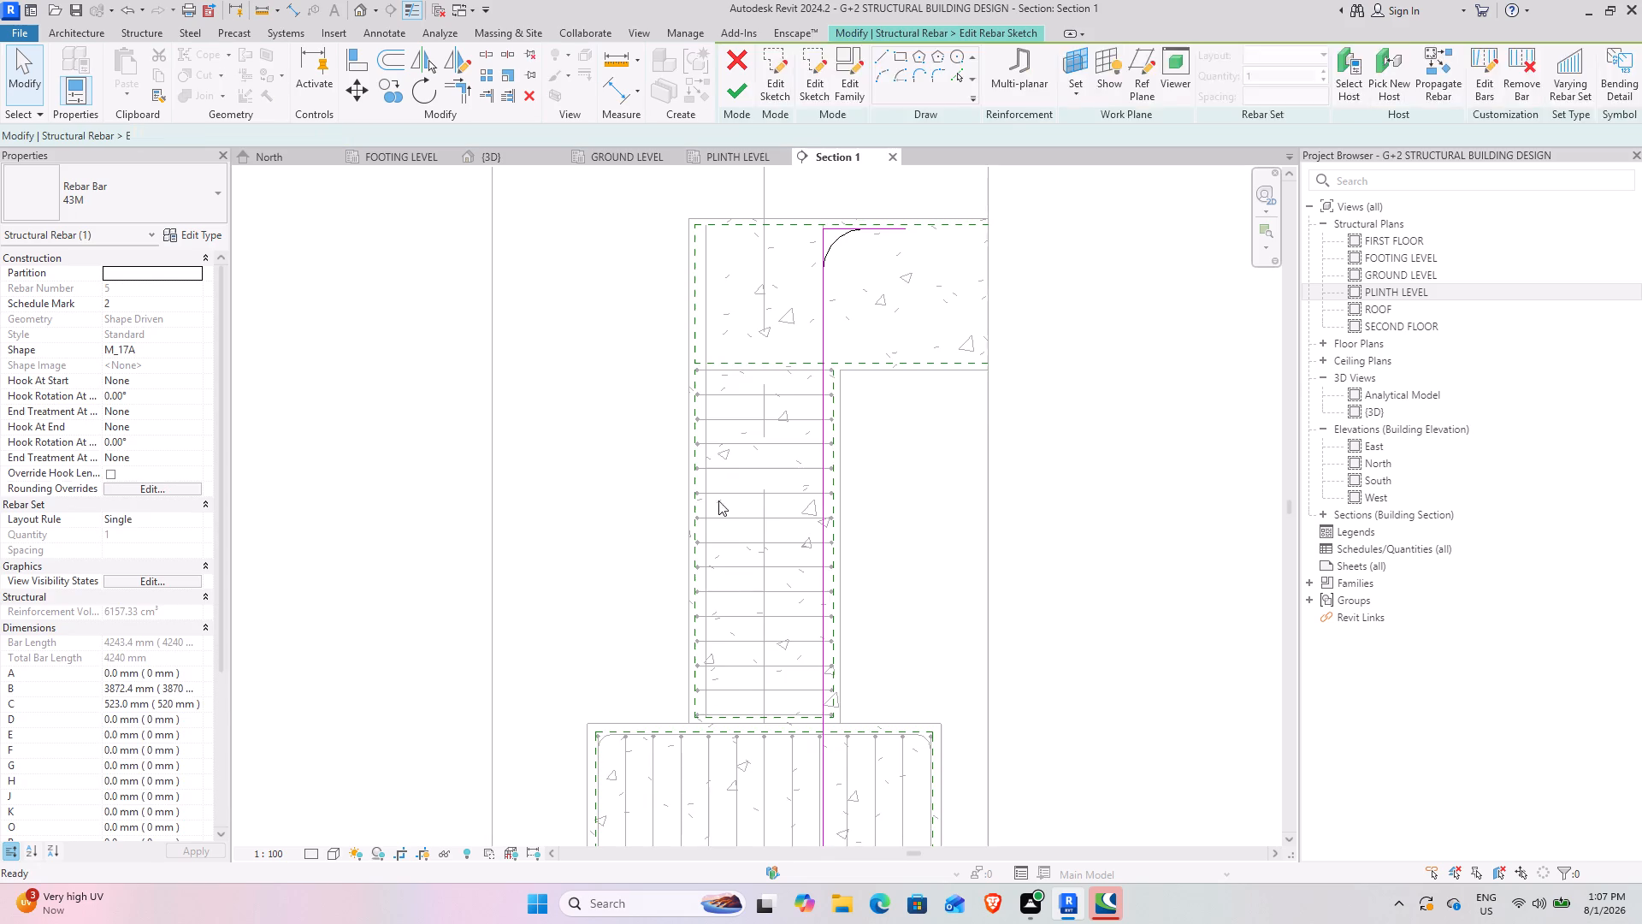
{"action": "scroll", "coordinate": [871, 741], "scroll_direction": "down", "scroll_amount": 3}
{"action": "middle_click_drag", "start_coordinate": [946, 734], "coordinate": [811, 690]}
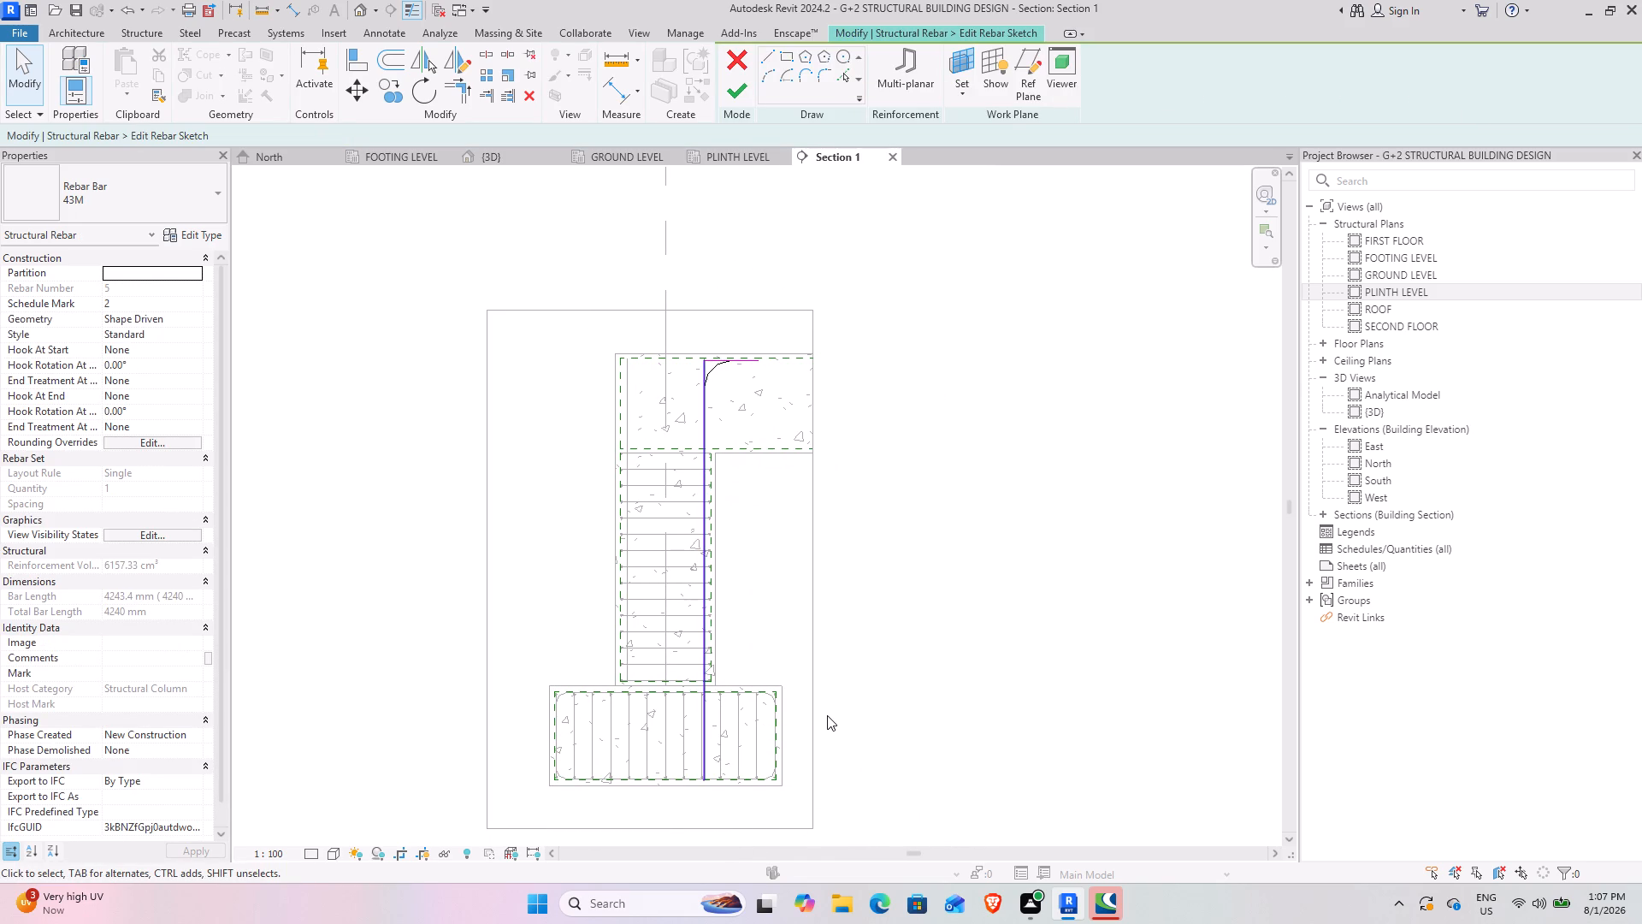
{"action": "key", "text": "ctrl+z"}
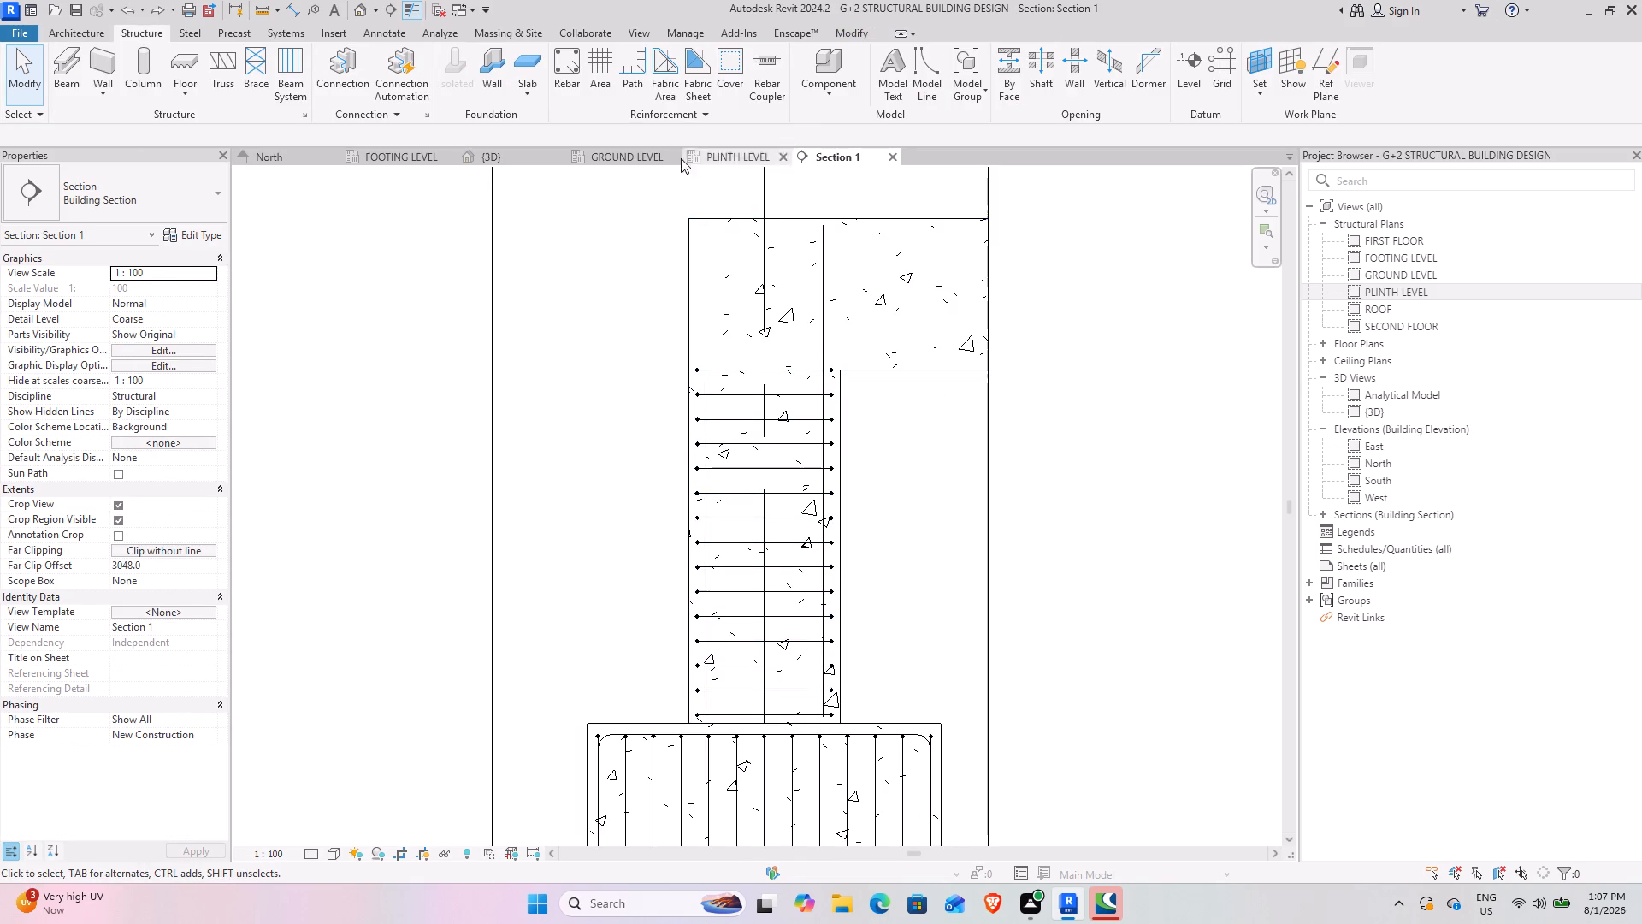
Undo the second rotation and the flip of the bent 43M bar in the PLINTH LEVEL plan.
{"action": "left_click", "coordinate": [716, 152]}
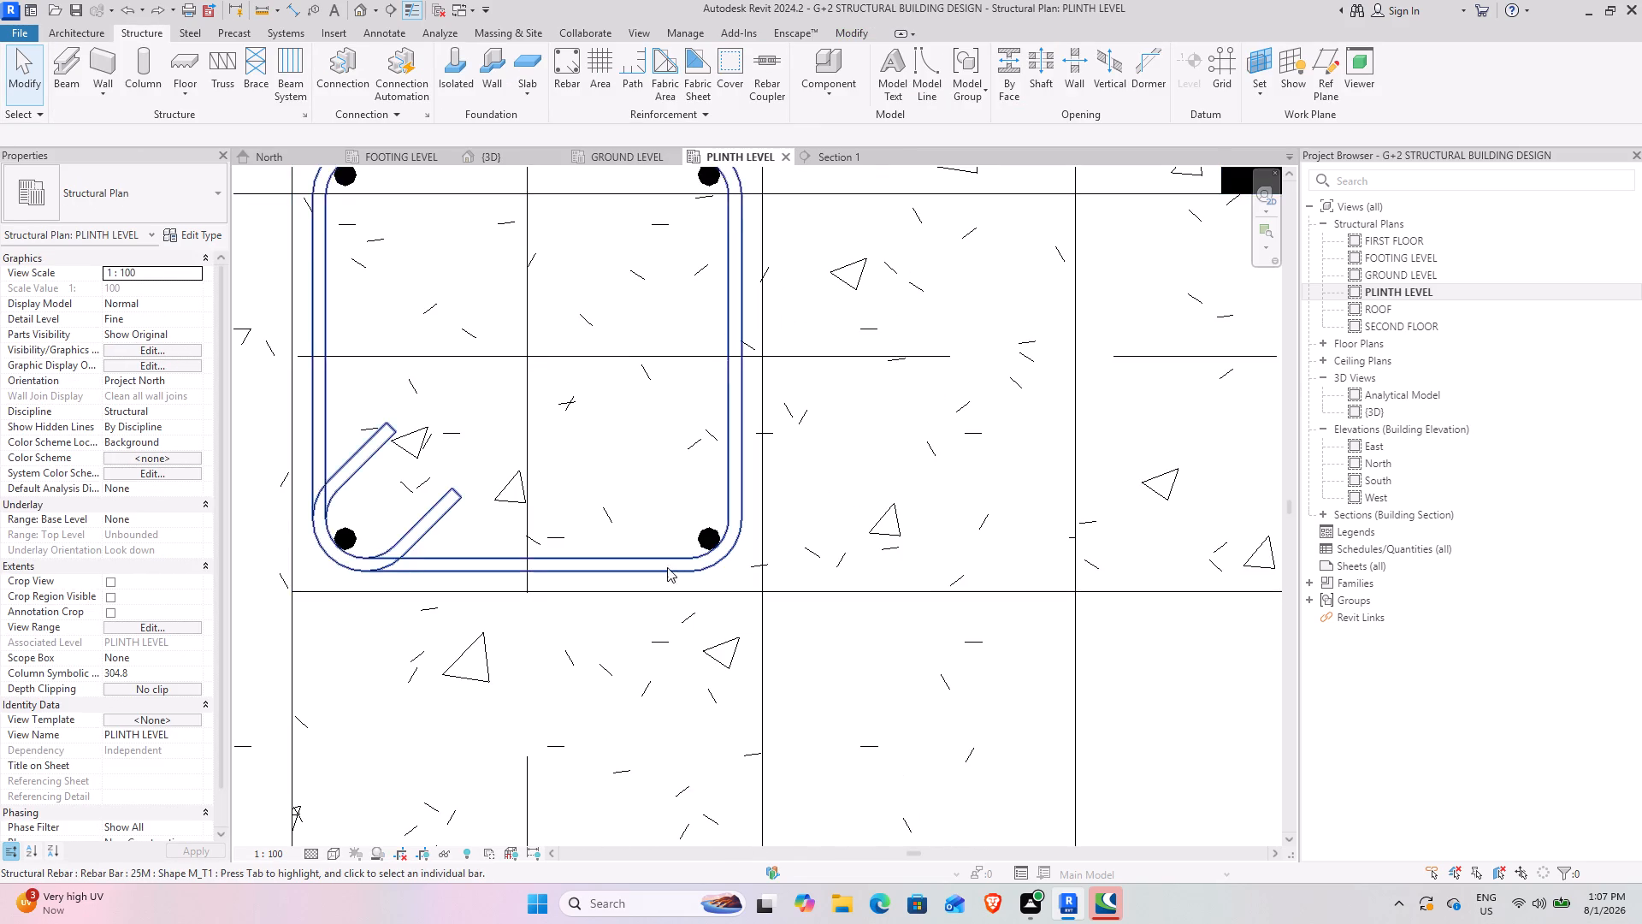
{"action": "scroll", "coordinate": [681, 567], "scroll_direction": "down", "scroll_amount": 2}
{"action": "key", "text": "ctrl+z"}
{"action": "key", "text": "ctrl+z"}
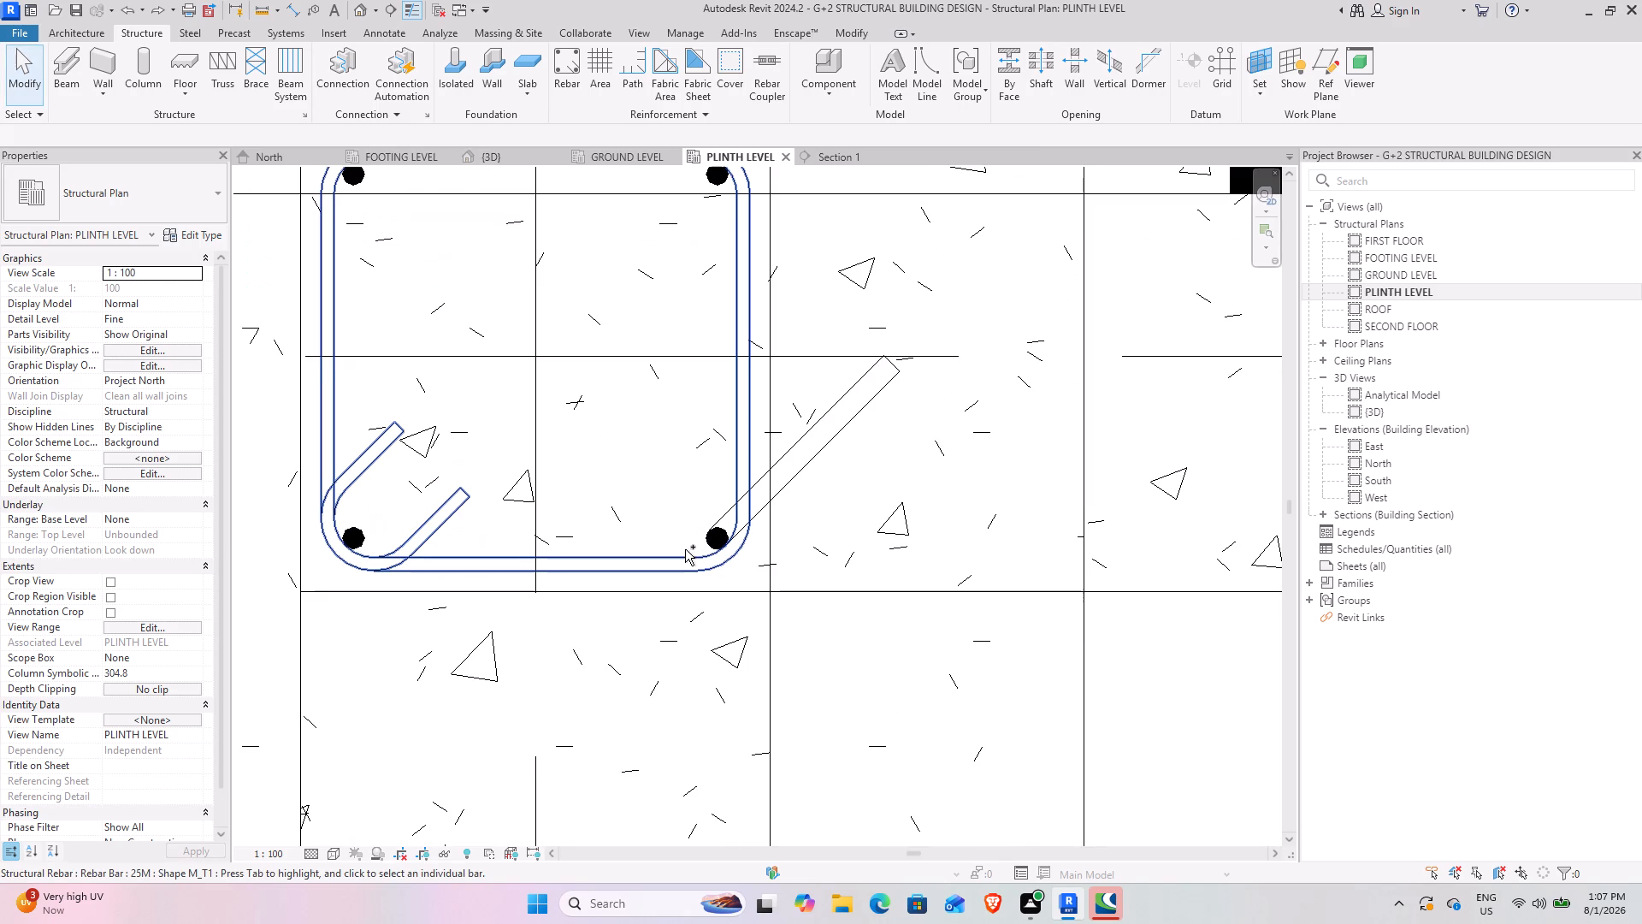
Undo the bent 43M bar's 45° rotation back into its rebar sketch, and finish the sketch again.
{"action": "key", "text": "ctrl+z"}
{"action": "key", "text": "ctrl+z"}
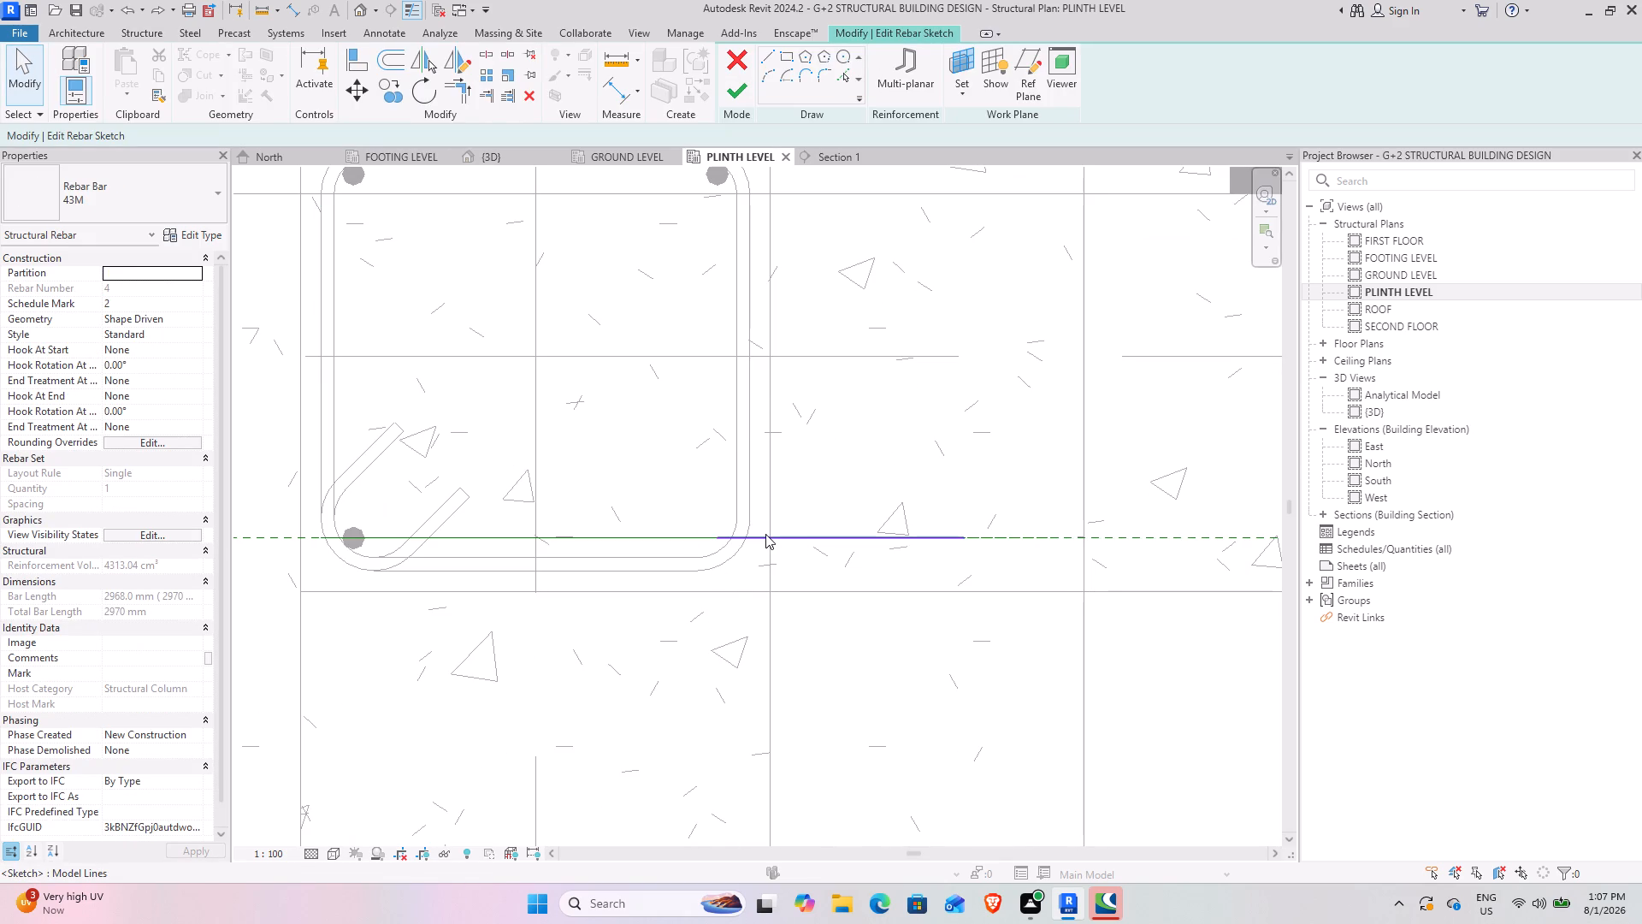
{"action": "left_click", "coordinate": [842, 622]}
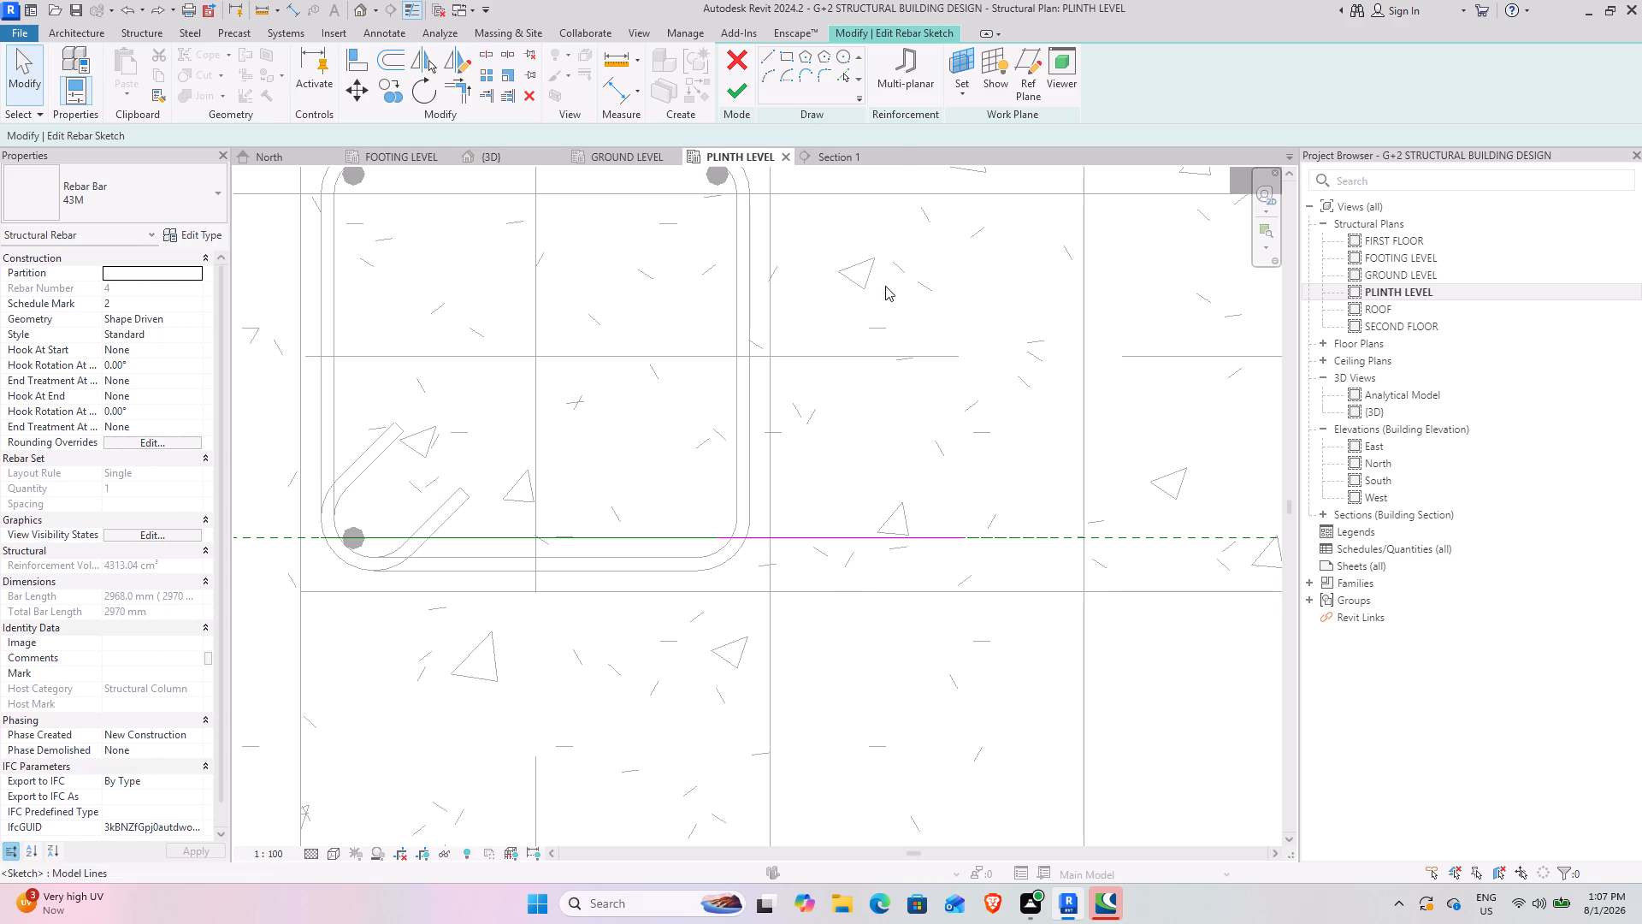
{"action": "left_click", "coordinate": [734, 85]}
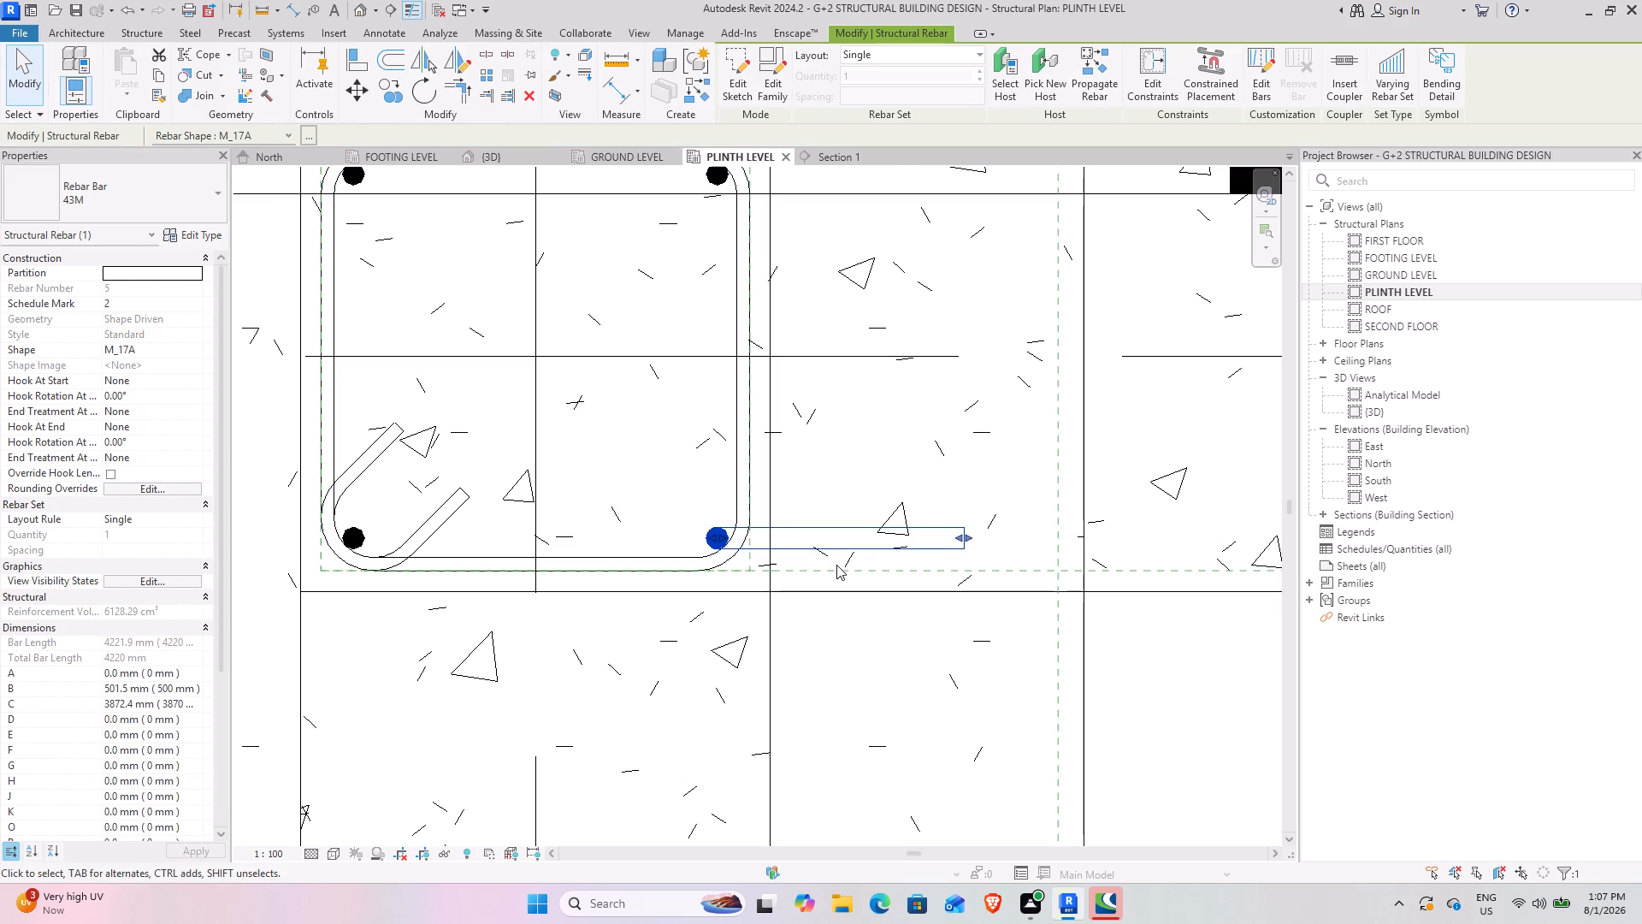
Rotate the bent 43M bar 45° clockwise about its vertical leg, pointing the bottom leg towards the footing's south-east corner.
{"action": "left_click", "coordinate": [416, 80]}
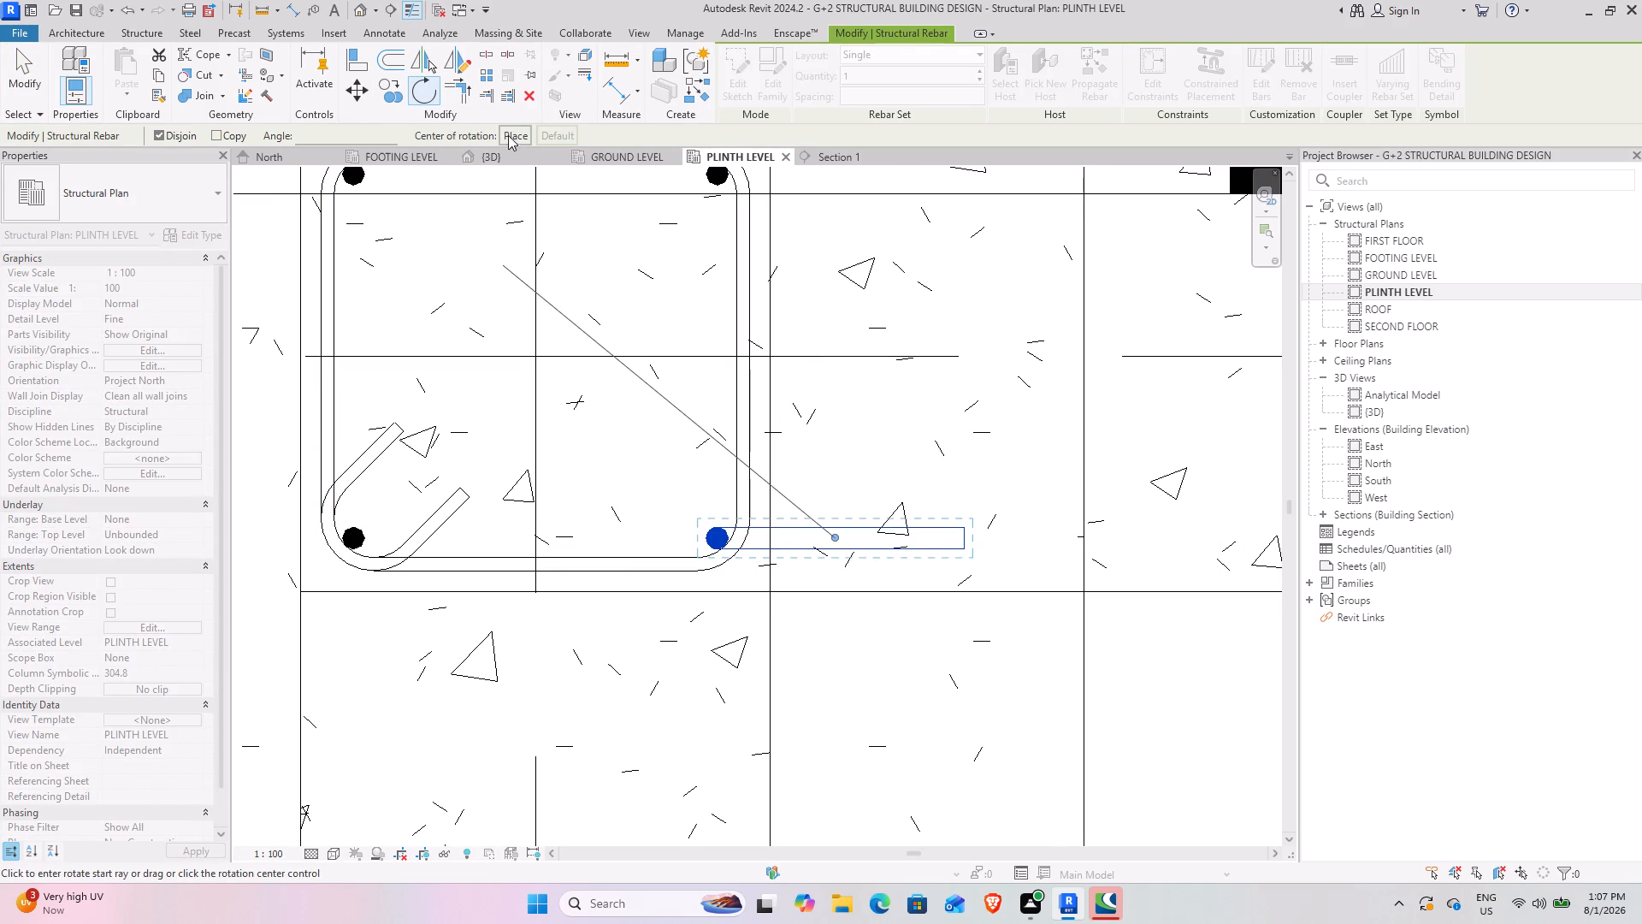
{"action": "left_click", "coordinate": [510, 138]}
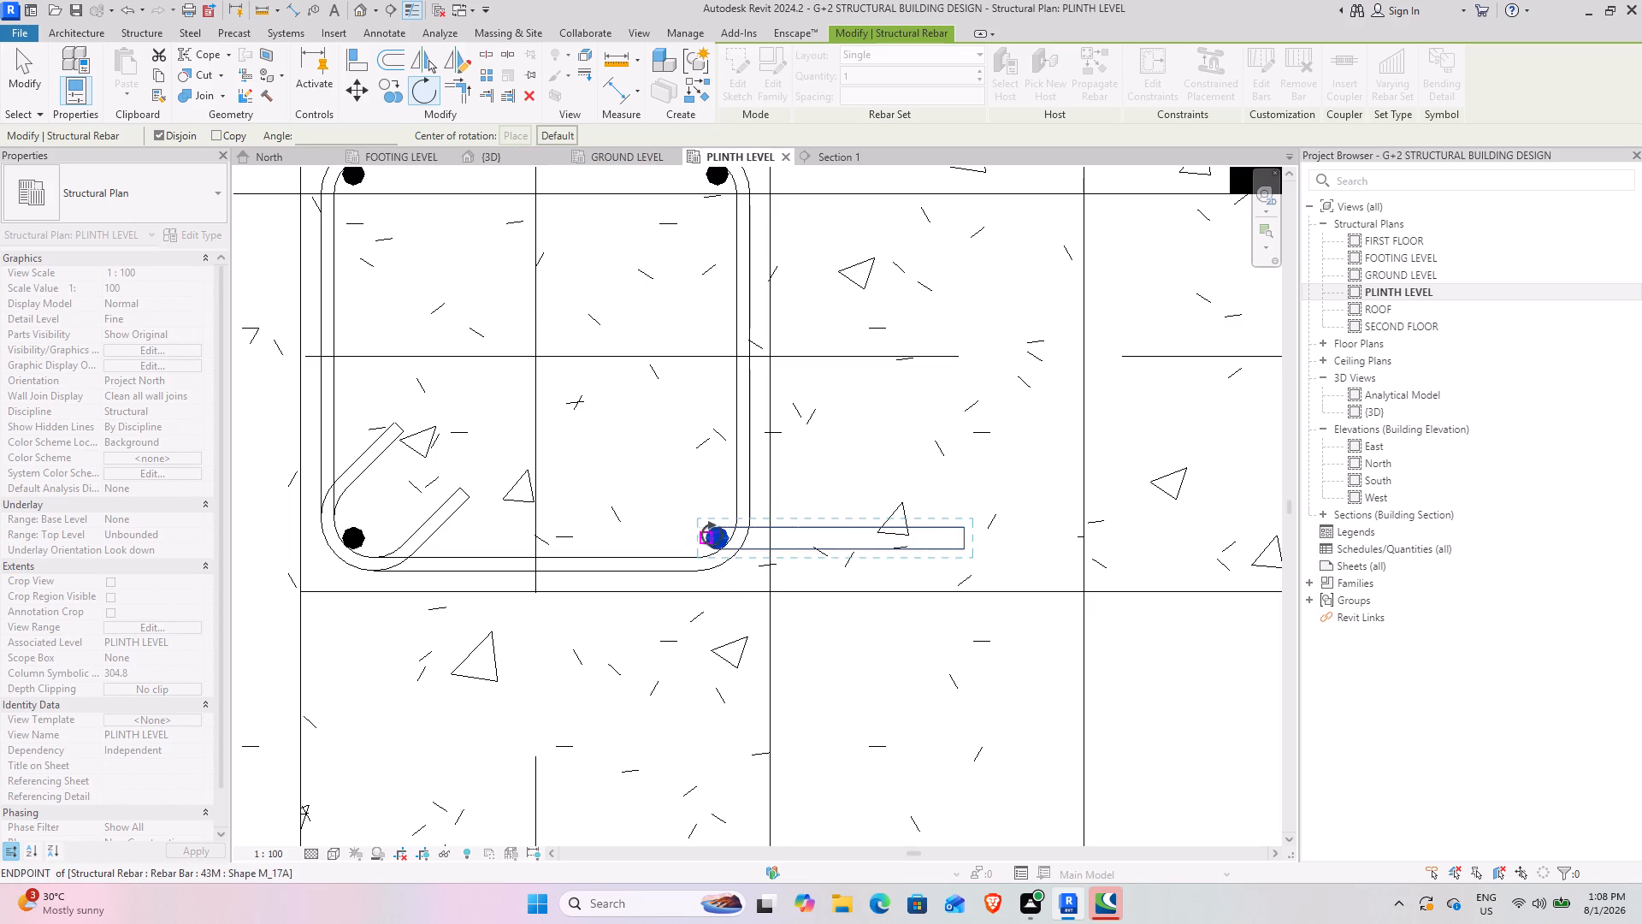
{"action": "left_click", "coordinate": [718, 536]}
{"action": "left_click", "coordinate": [869, 542]}
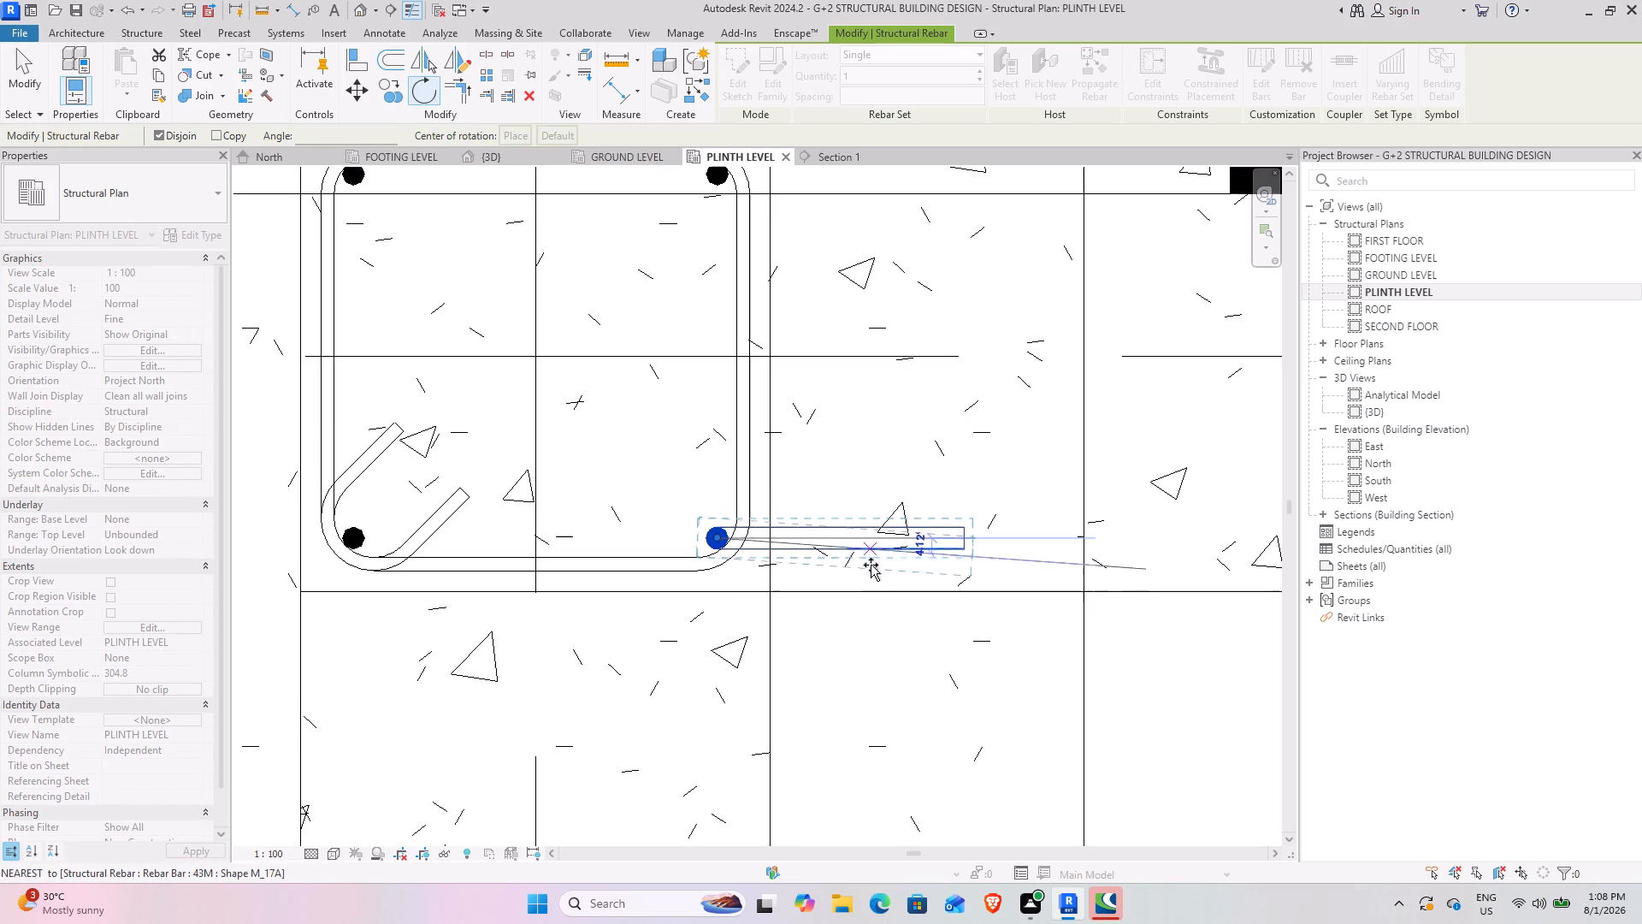
{"action": "type", "text": "45"}
{"action": "key", "text": "Return"}
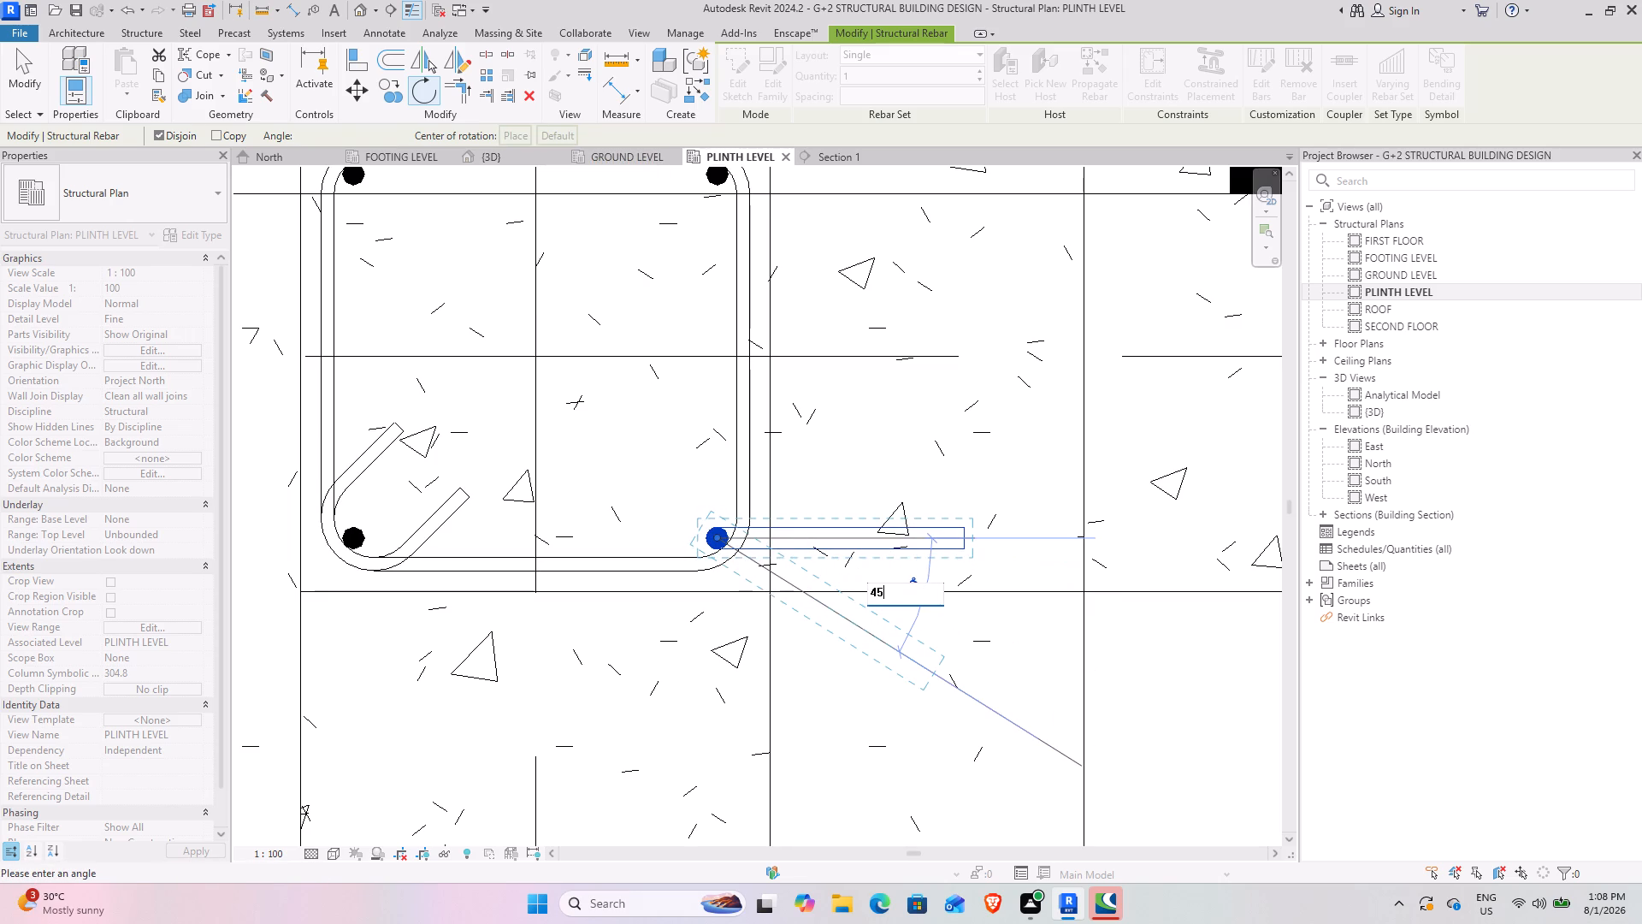
{"action": "left_click", "coordinate": [872, 597]}
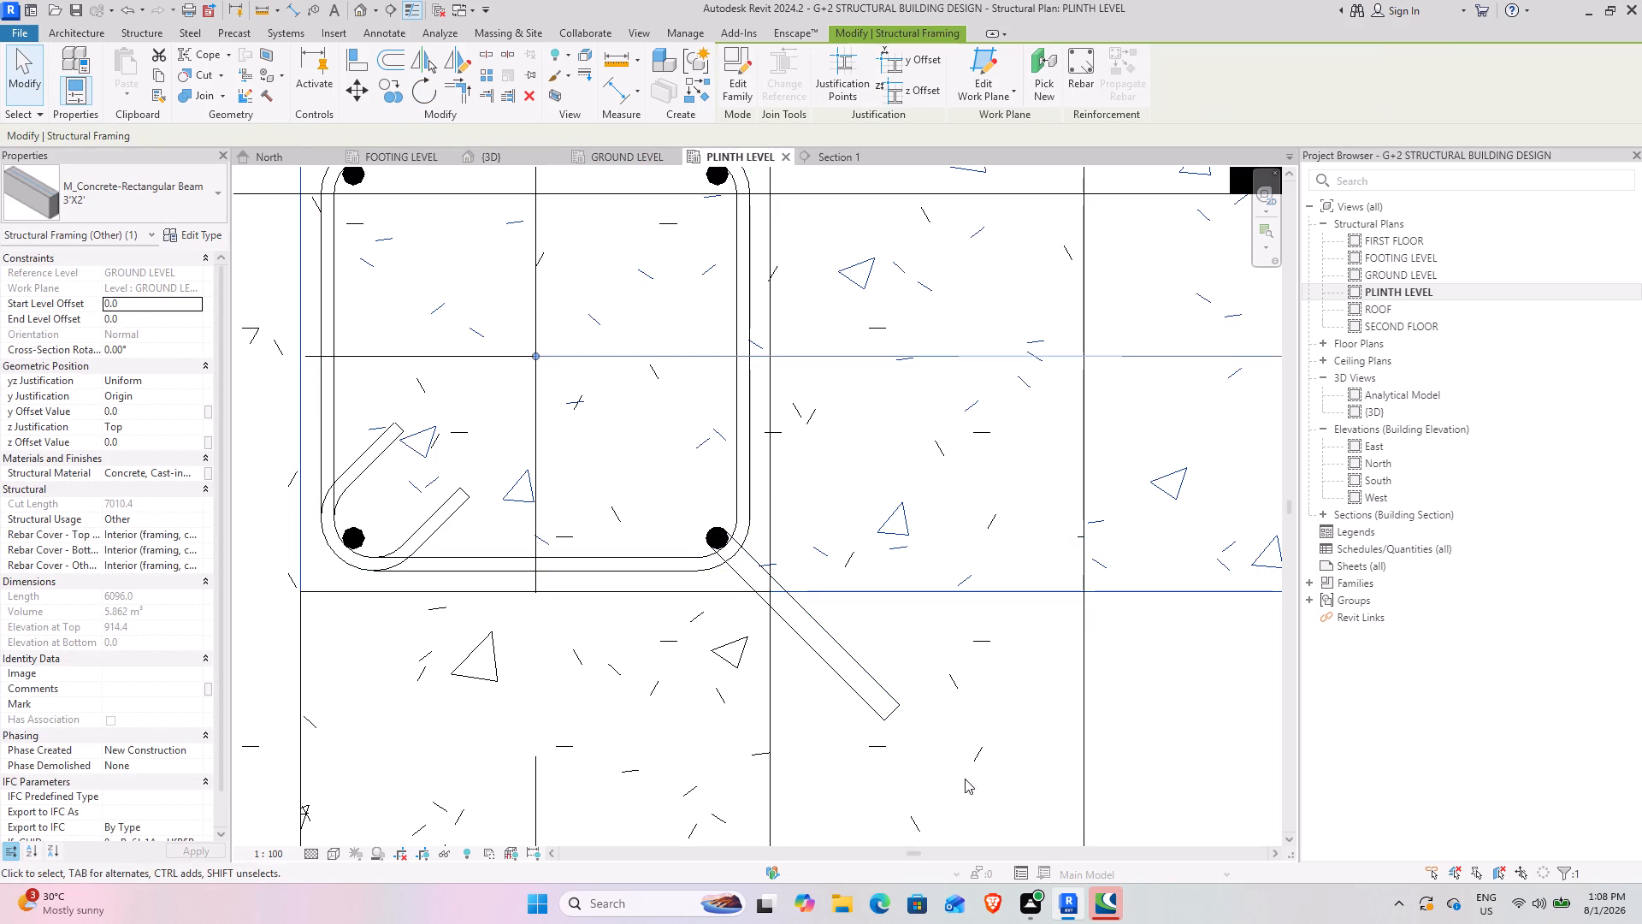
Stretch the bent bar's bottom leg diagonally to about 910 mm, ending near the footing's south-east cover corner.
{"action": "left_click", "coordinate": [871, 701]}
{"action": "scroll", "coordinate": [969, 746], "scroll_direction": "down", "scroll_amount": 3}
{"action": "middle_click_drag", "start_coordinate": [948, 783], "coordinate": [835, 706]}
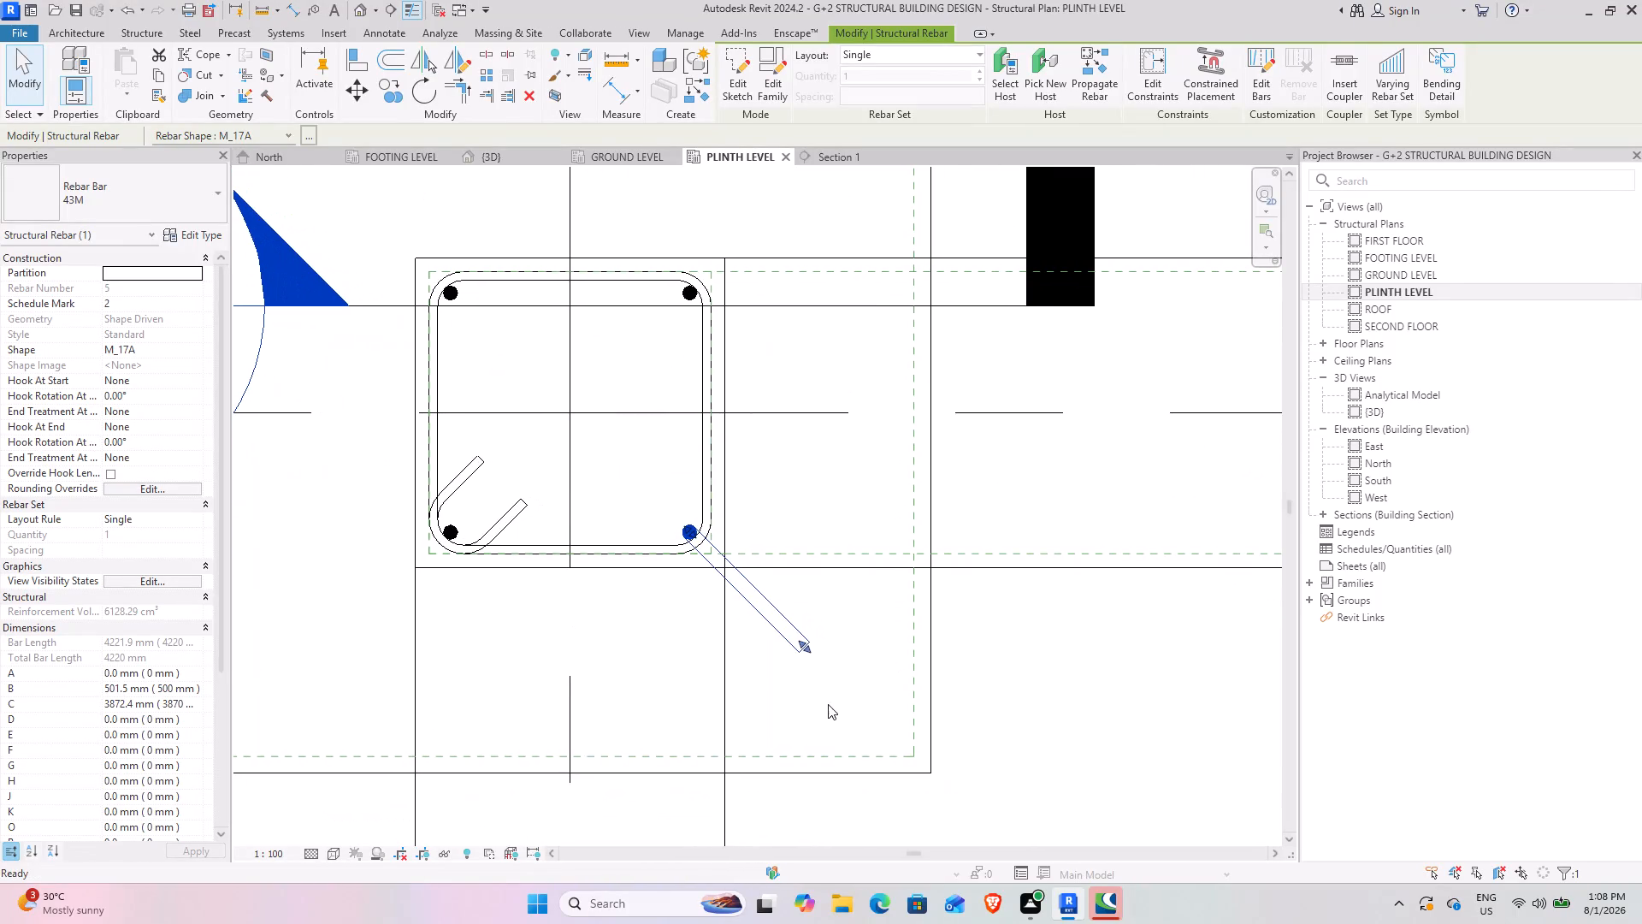
{"action": "left_click_drag", "start_coordinate": [807, 649], "coordinate": [906, 740]}
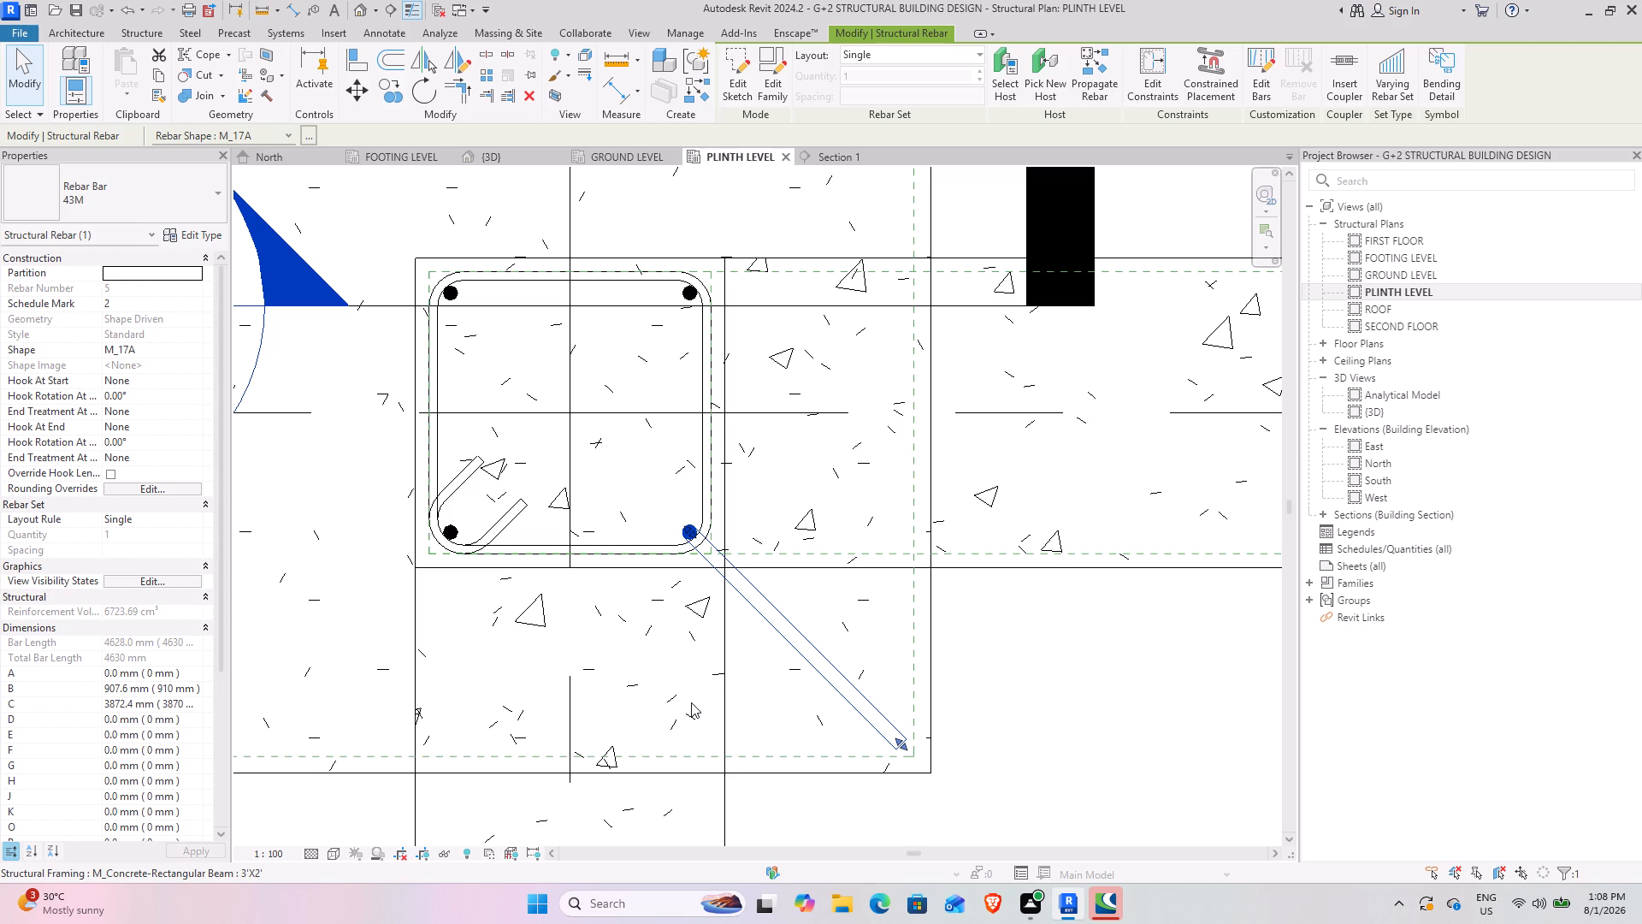
{"action": "left_click", "coordinate": [697, 696]}
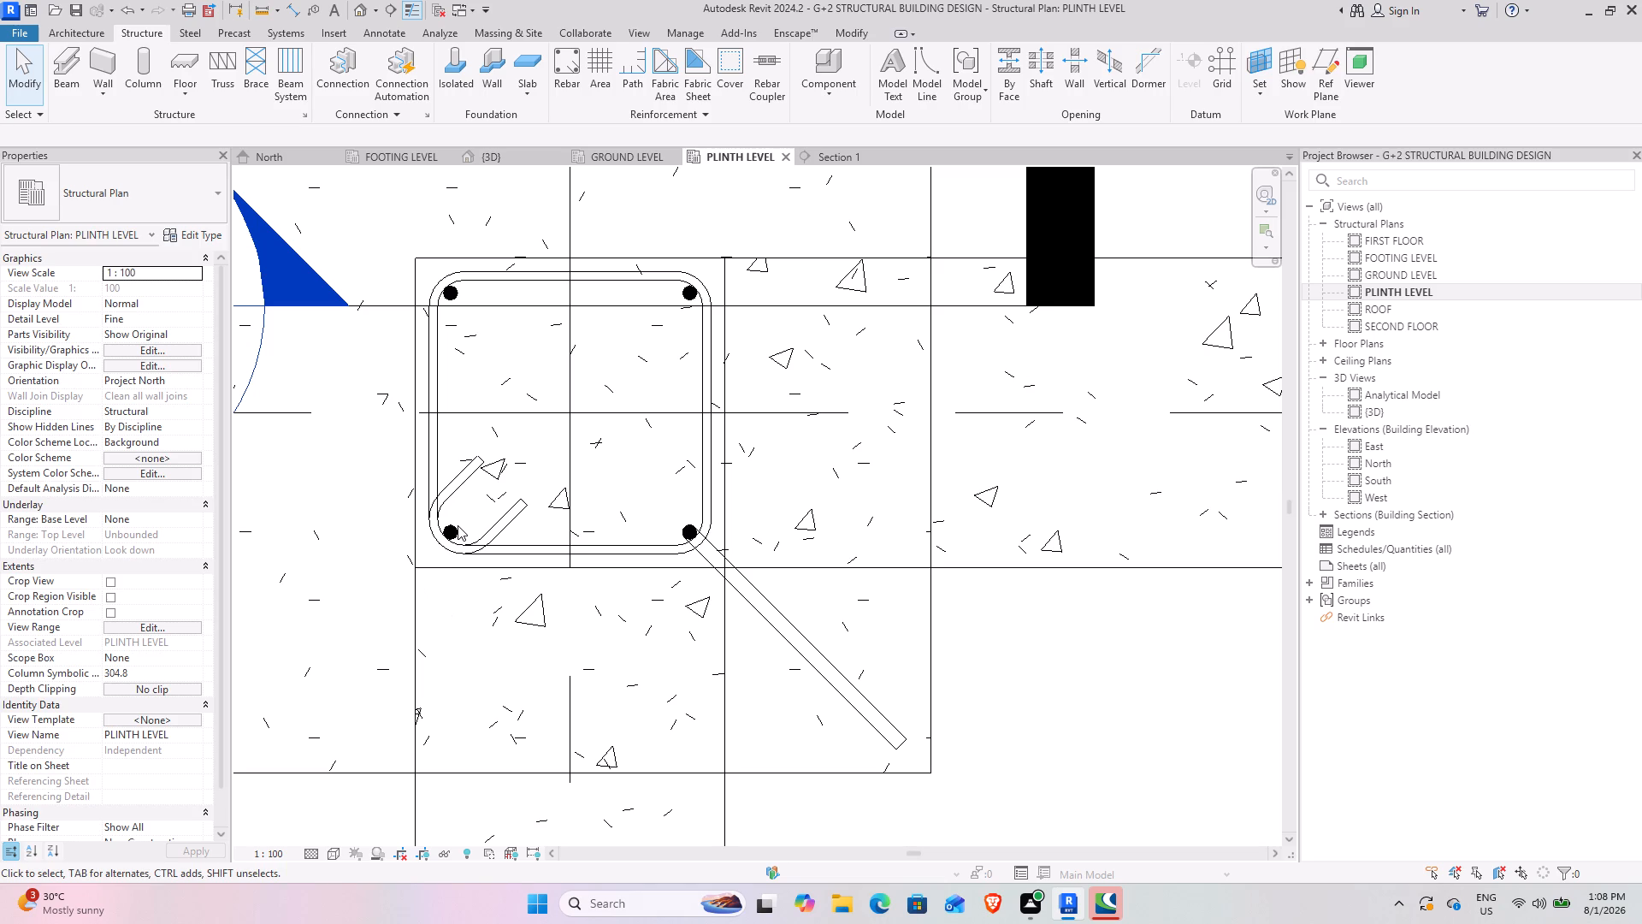
Delete the three straight 43M bars at the column's other corners.
{"action": "left_click", "coordinate": [458, 525]}
{"action": "left_click", "coordinate": [453, 290], "text": "ctrl"}
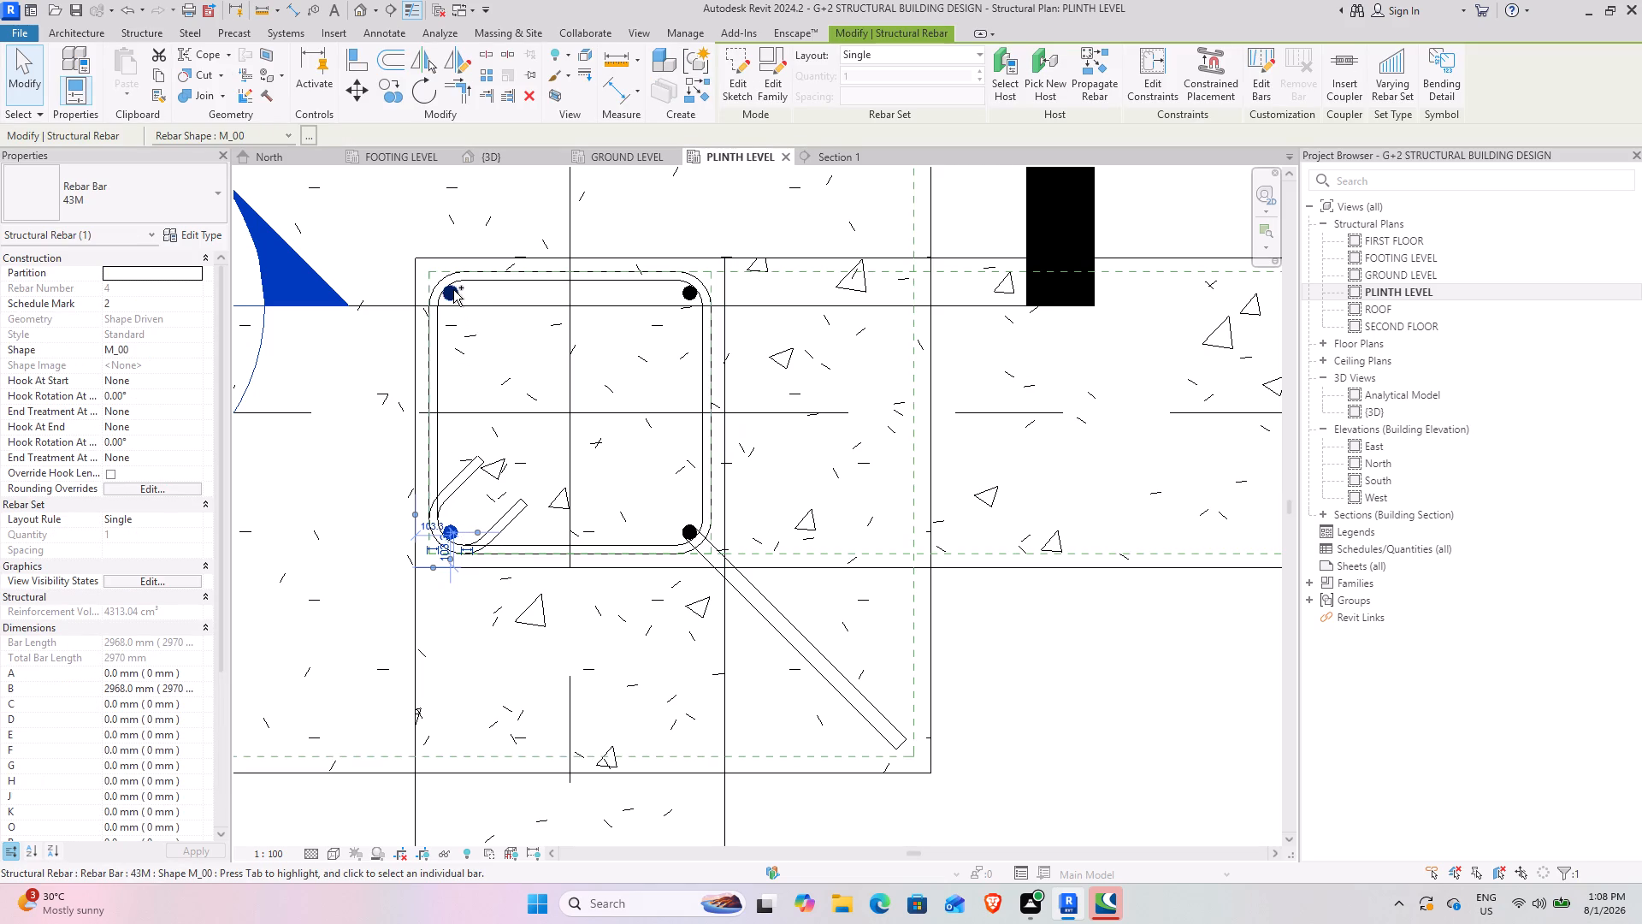
{"action": "left_click", "coordinate": [694, 296], "text": "ctrl"}
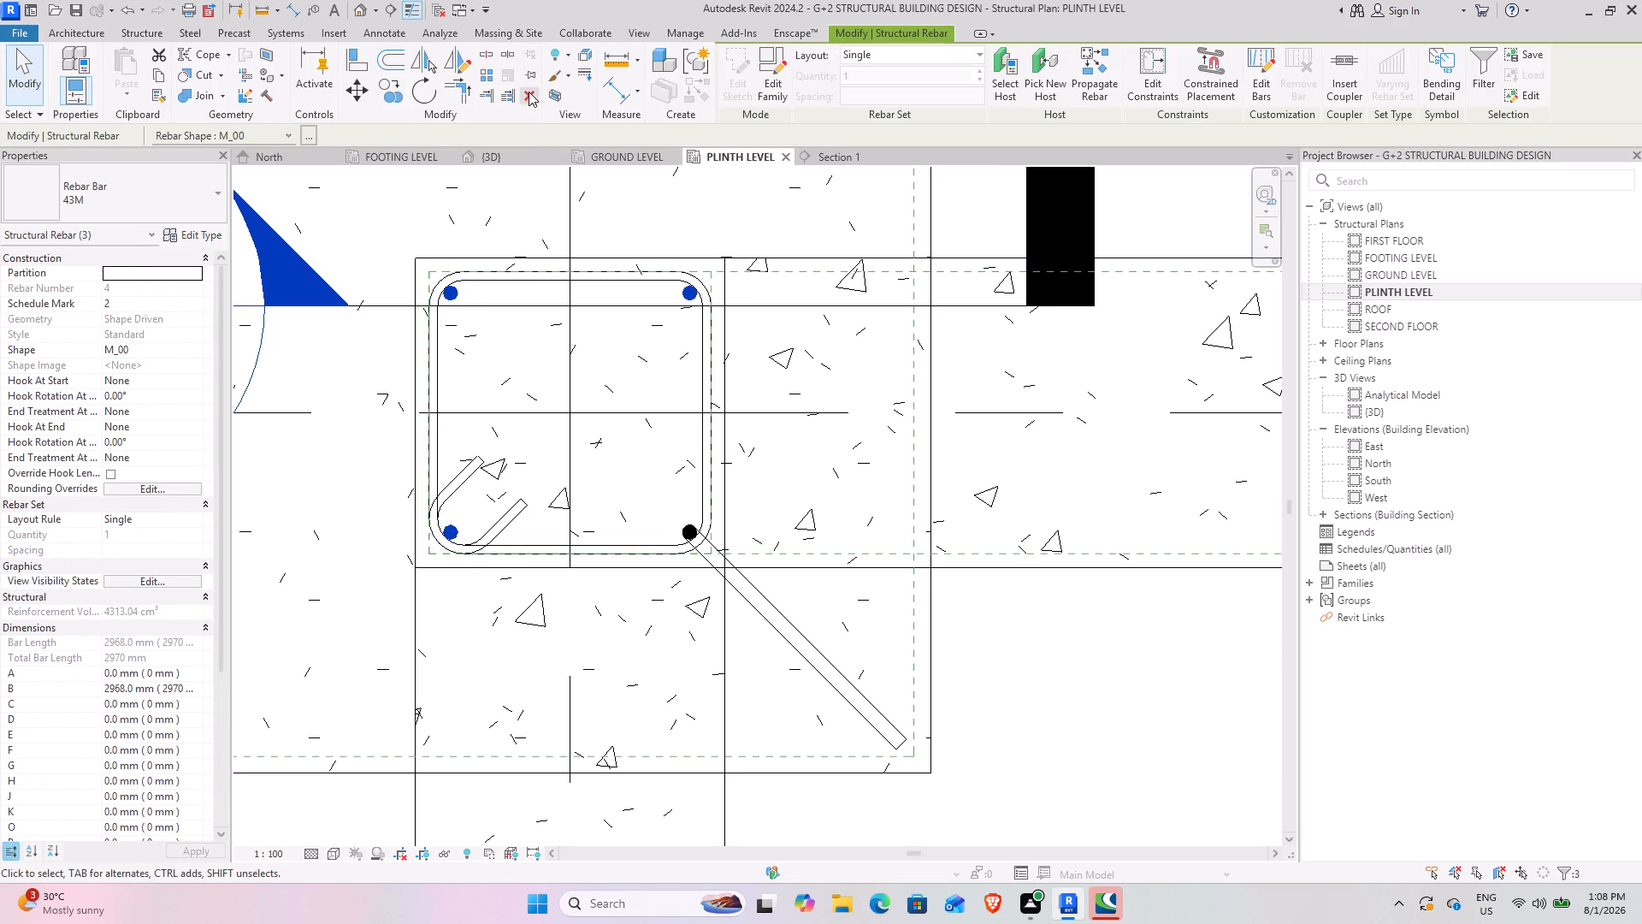
{"action": "left_click", "coordinate": [528, 89]}
Mirror-copy the bent 43M bar across the column's north-south centre line, and mirror-copy both bars across its east-west centre line.
{"action": "left_click", "coordinate": [690, 537]}
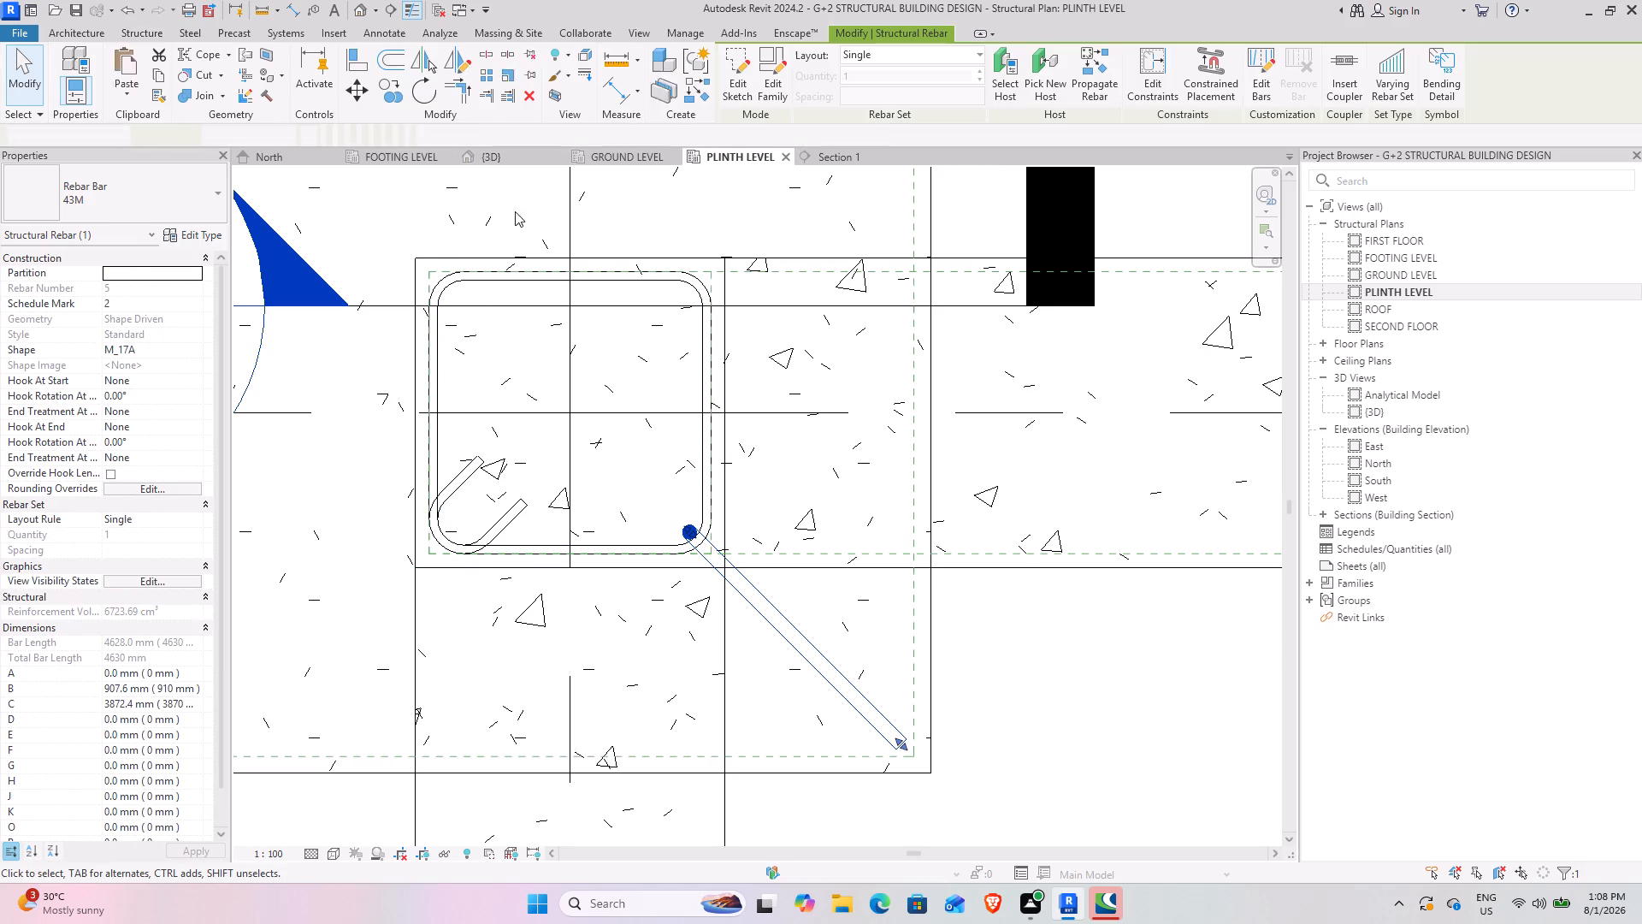
{"action": "left_click", "coordinate": [421, 56]}
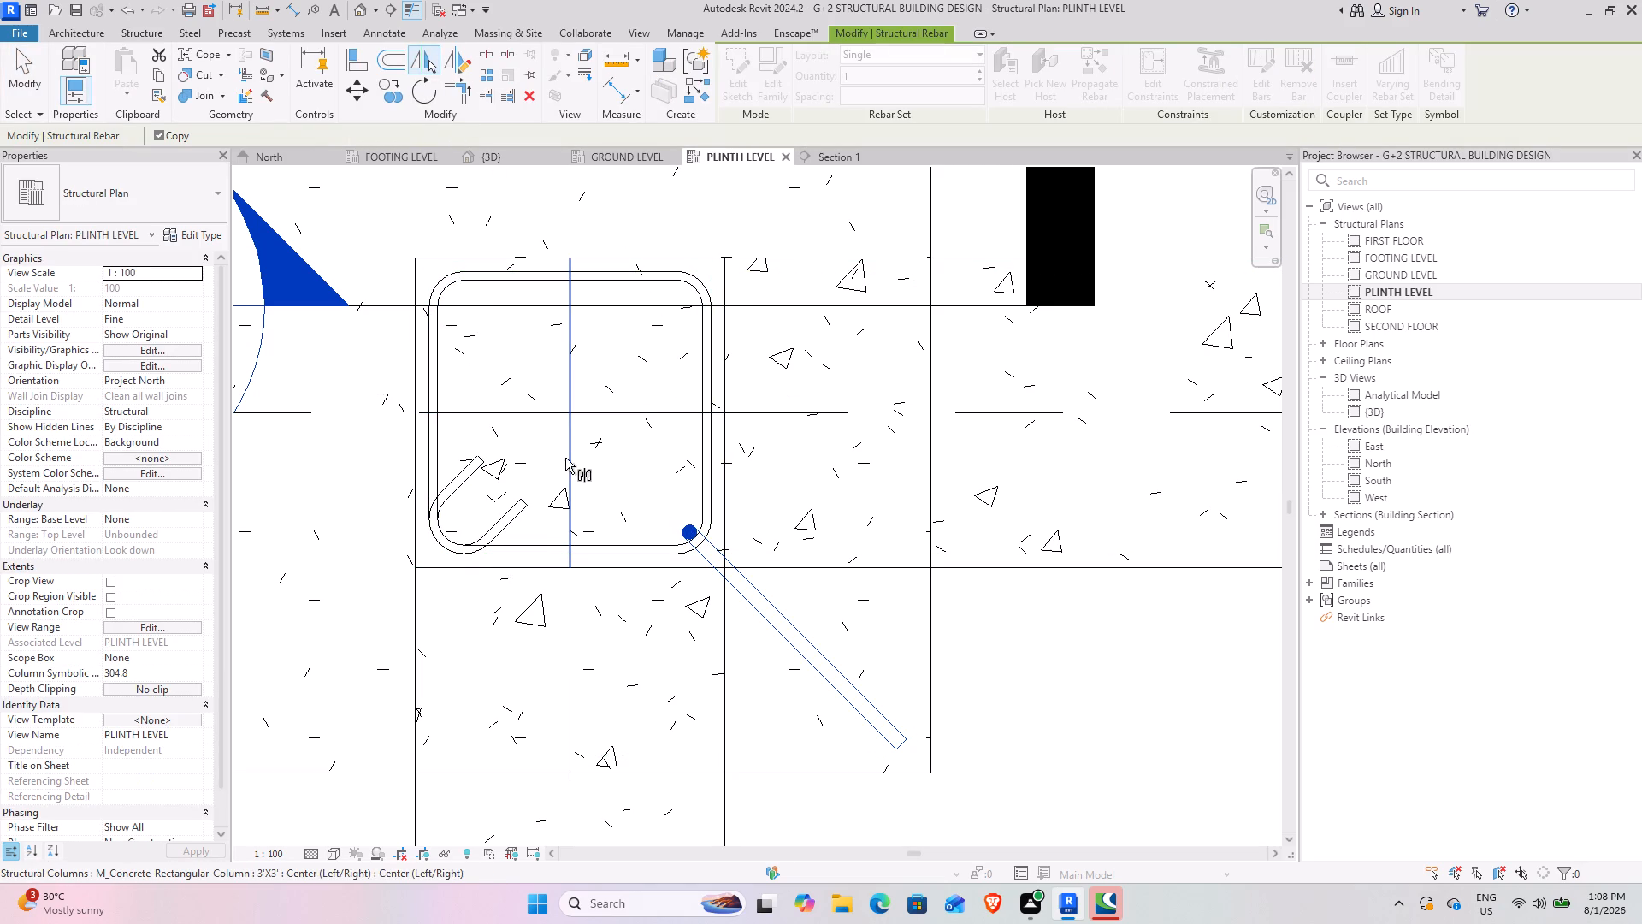
{"action": "left_click", "coordinate": [570, 463]}
{"action": "left_click", "coordinate": [694, 542], "text": "ctrl"}
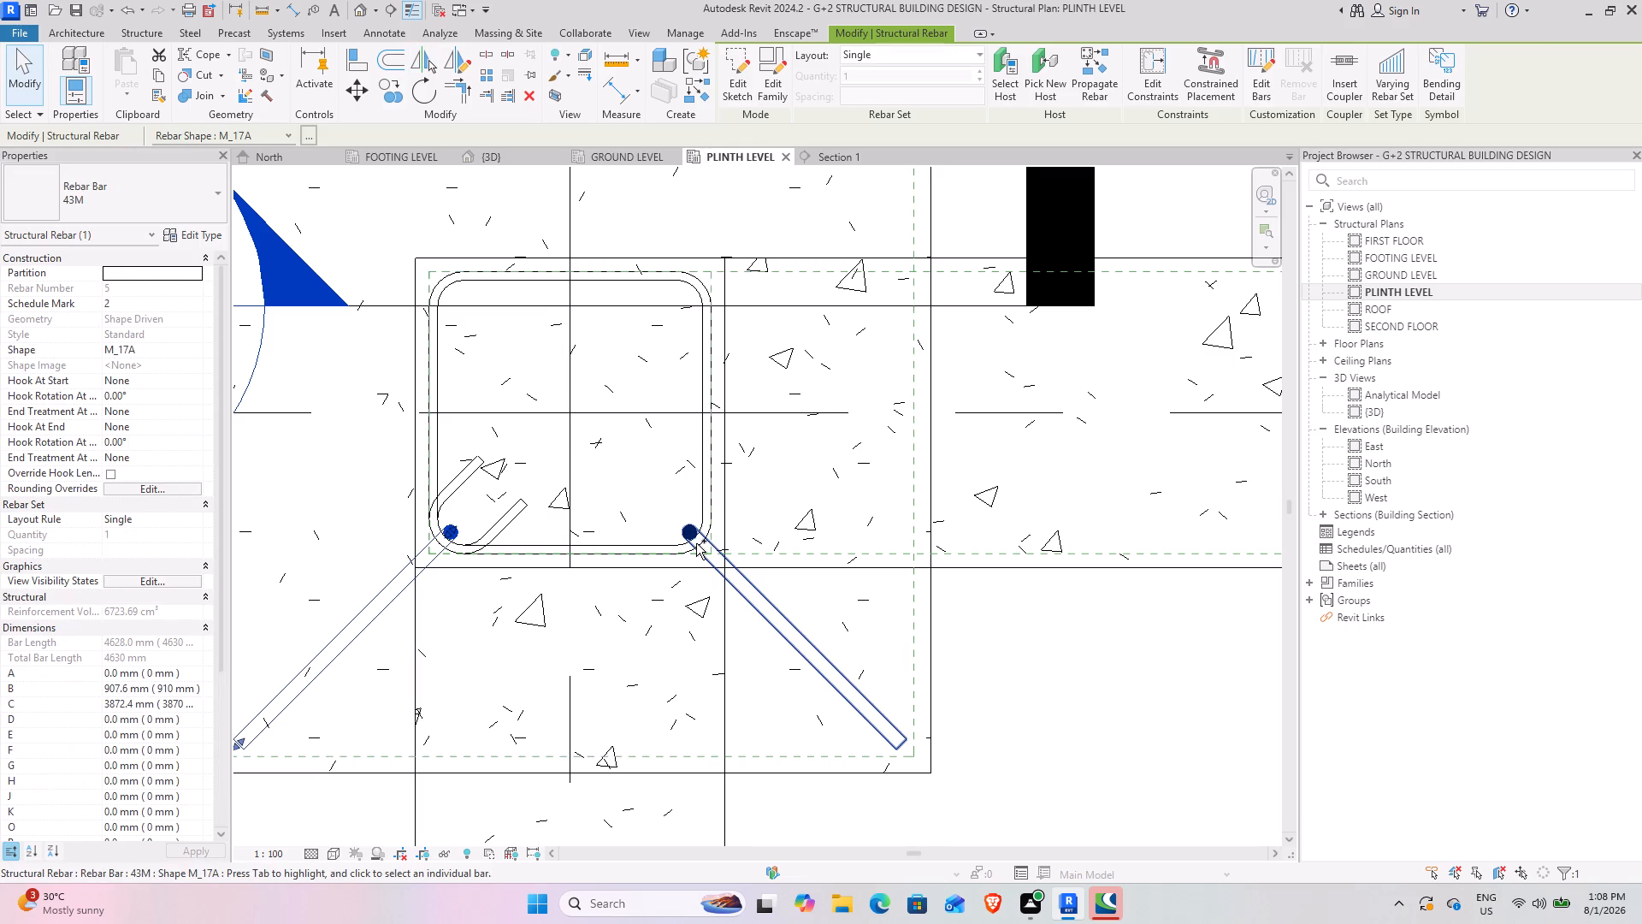
{"action": "left_click", "coordinate": [414, 63]}
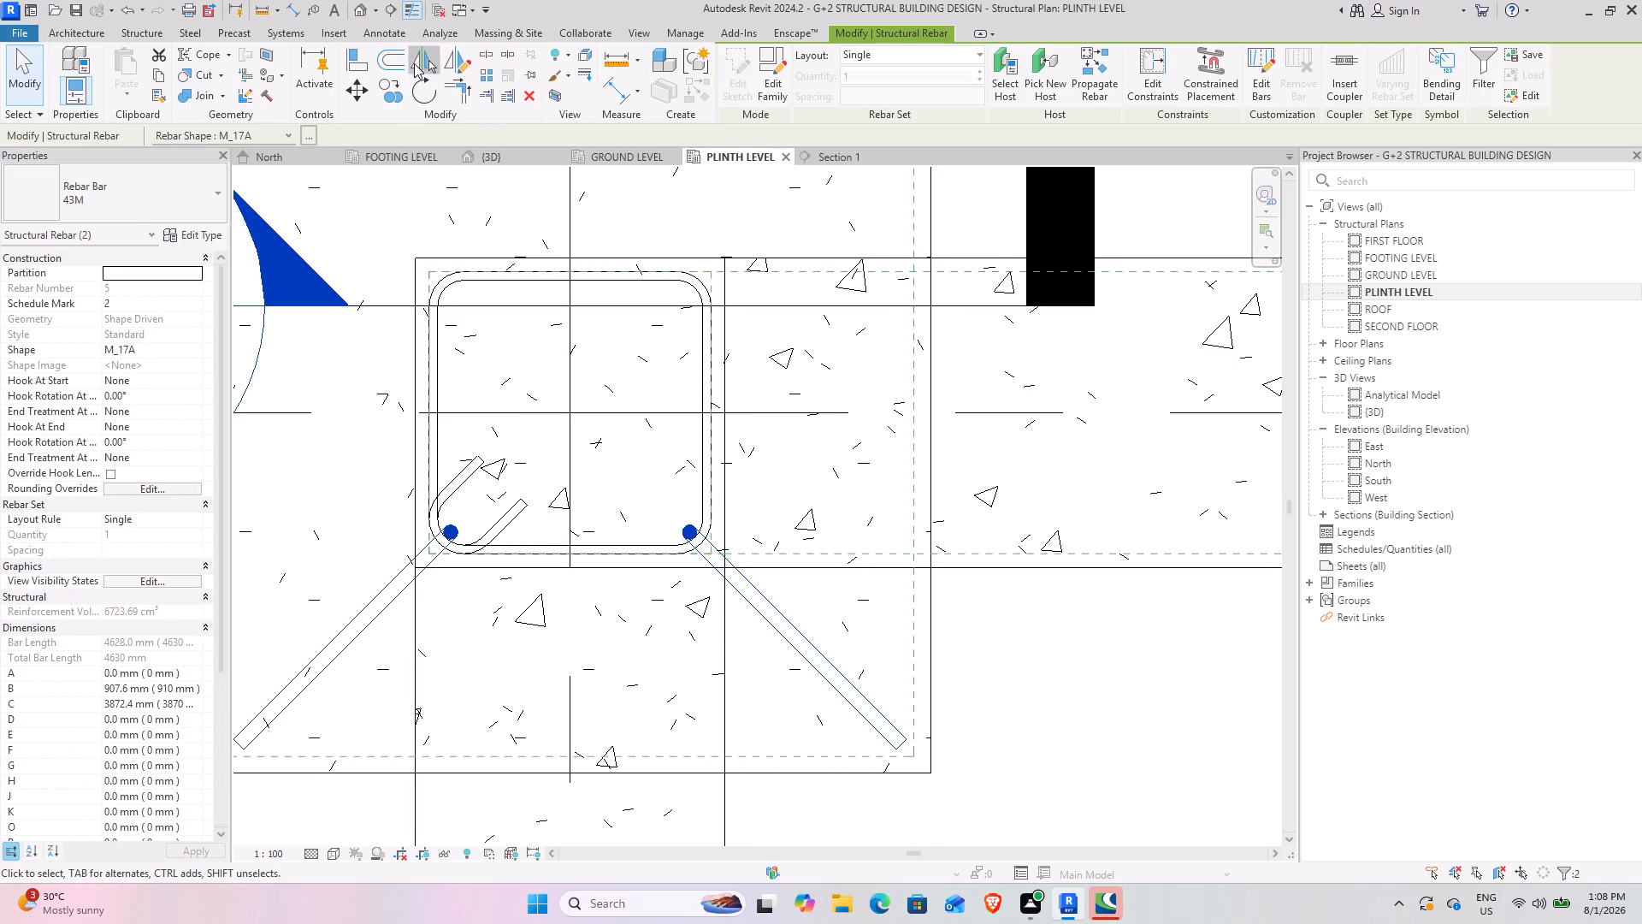
{"action": "left_click", "coordinate": [672, 413]}
{"action": "scroll", "coordinate": [679, 398], "scroll_direction": "down", "scroll_amount": 4}
{"action": "middle_click_drag", "start_coordinate": [694, 465], "coordinate": [775, 555]}
{"action": "left_click", "coordinate": [738, 625]}
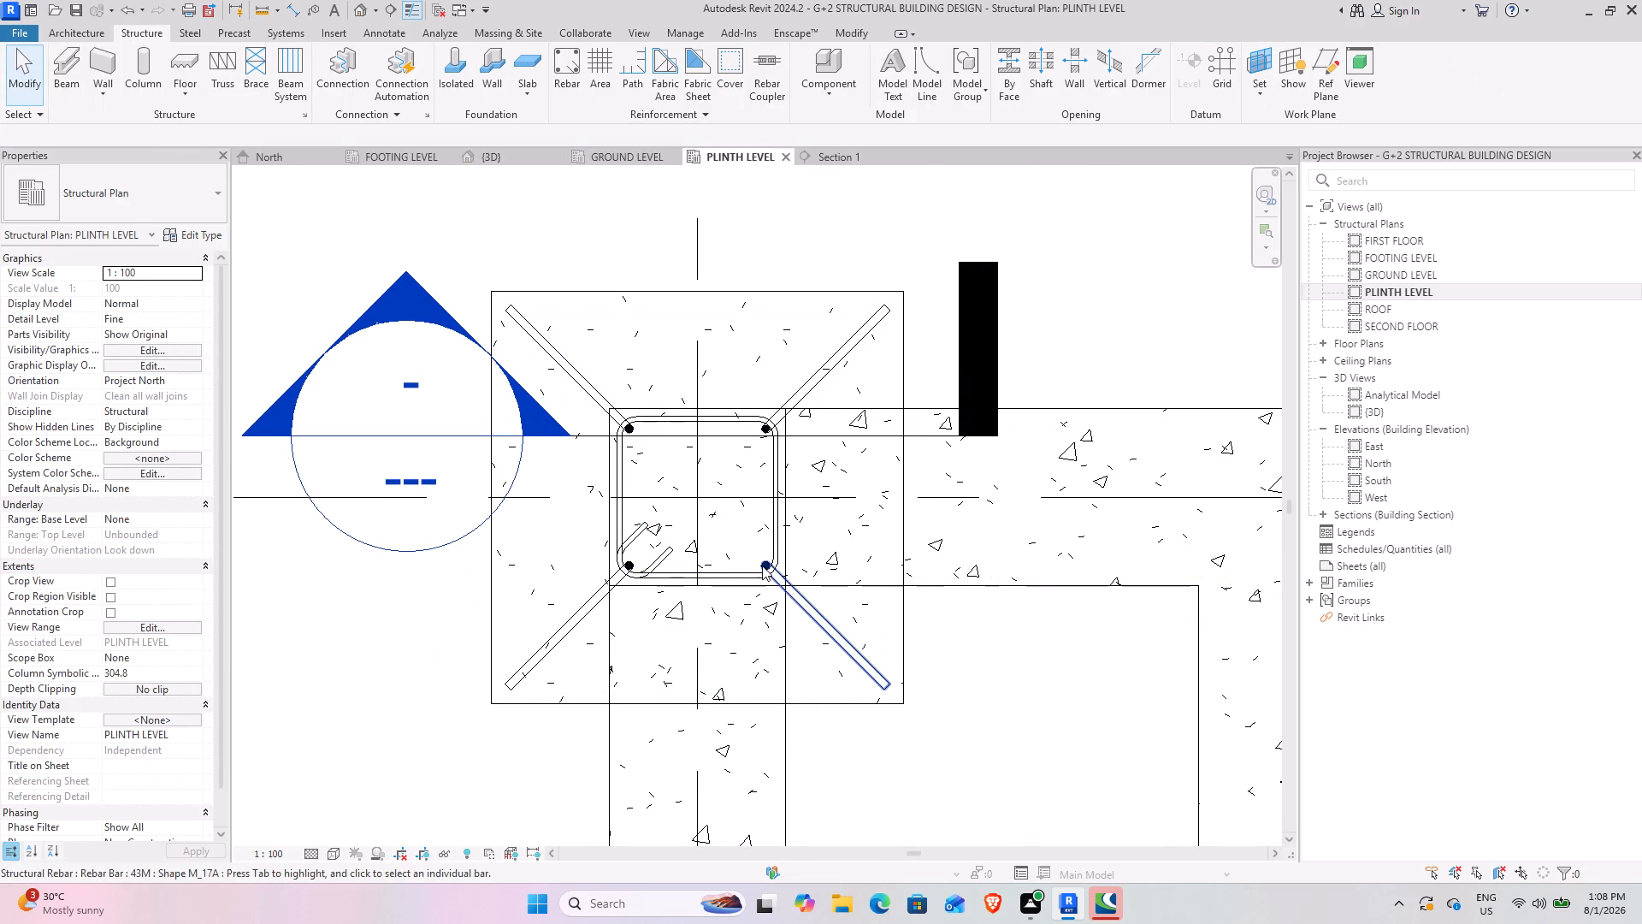
Make a rotated copy of the south-east bent bar at 0° about its vertical leg.
{"action": "left_click", "coordinate": [762, 564]}
{"action": "scroll", "coordinate": [772, 532], "scroll_direction": "up", "scroll_amount": 6}
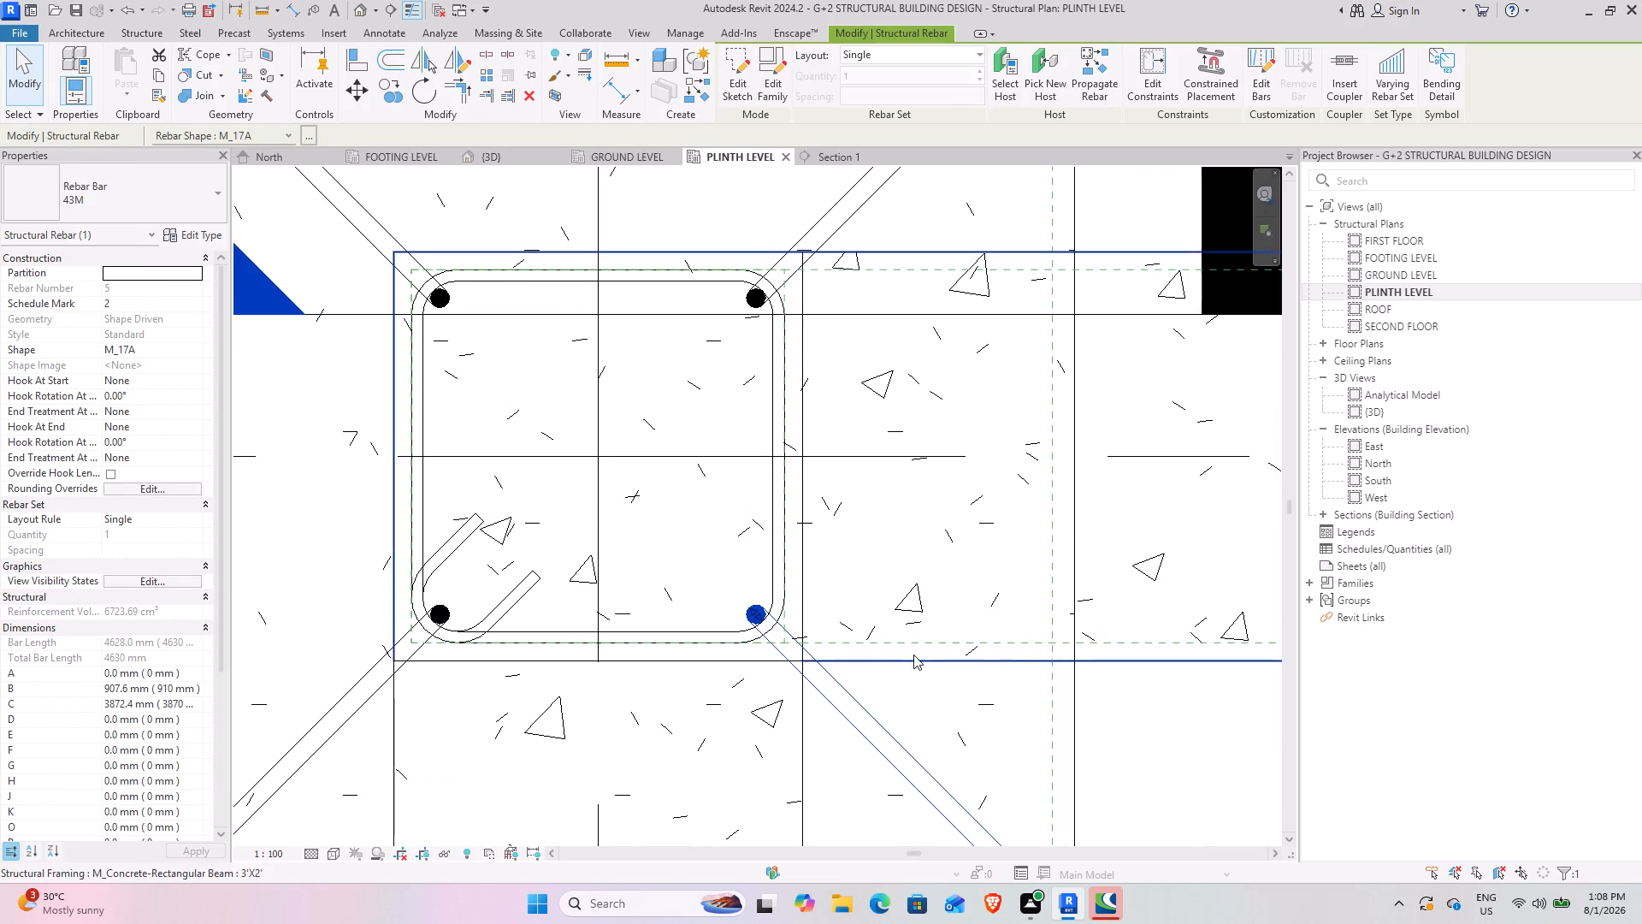
{"action": "middle_click_drag", "start_coordinate": [910, 654], "coordinate": [806, 599]}
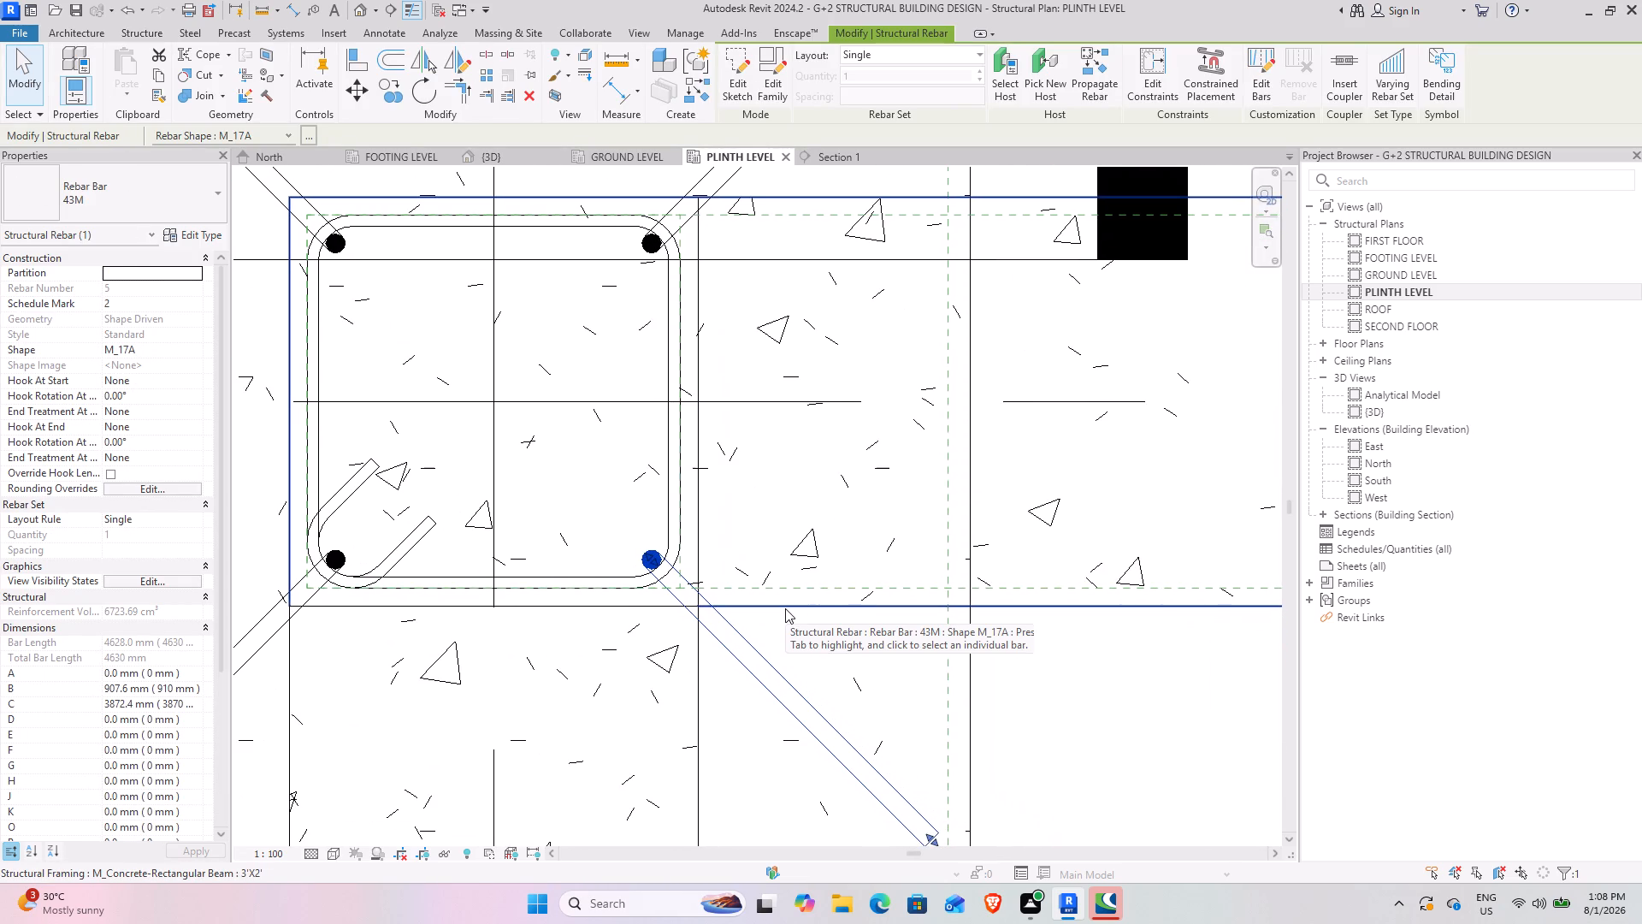
{"action": "left_click", "coordinate": [431, 92]}
{"action": "left_click", "coordinate": [214, 133]}
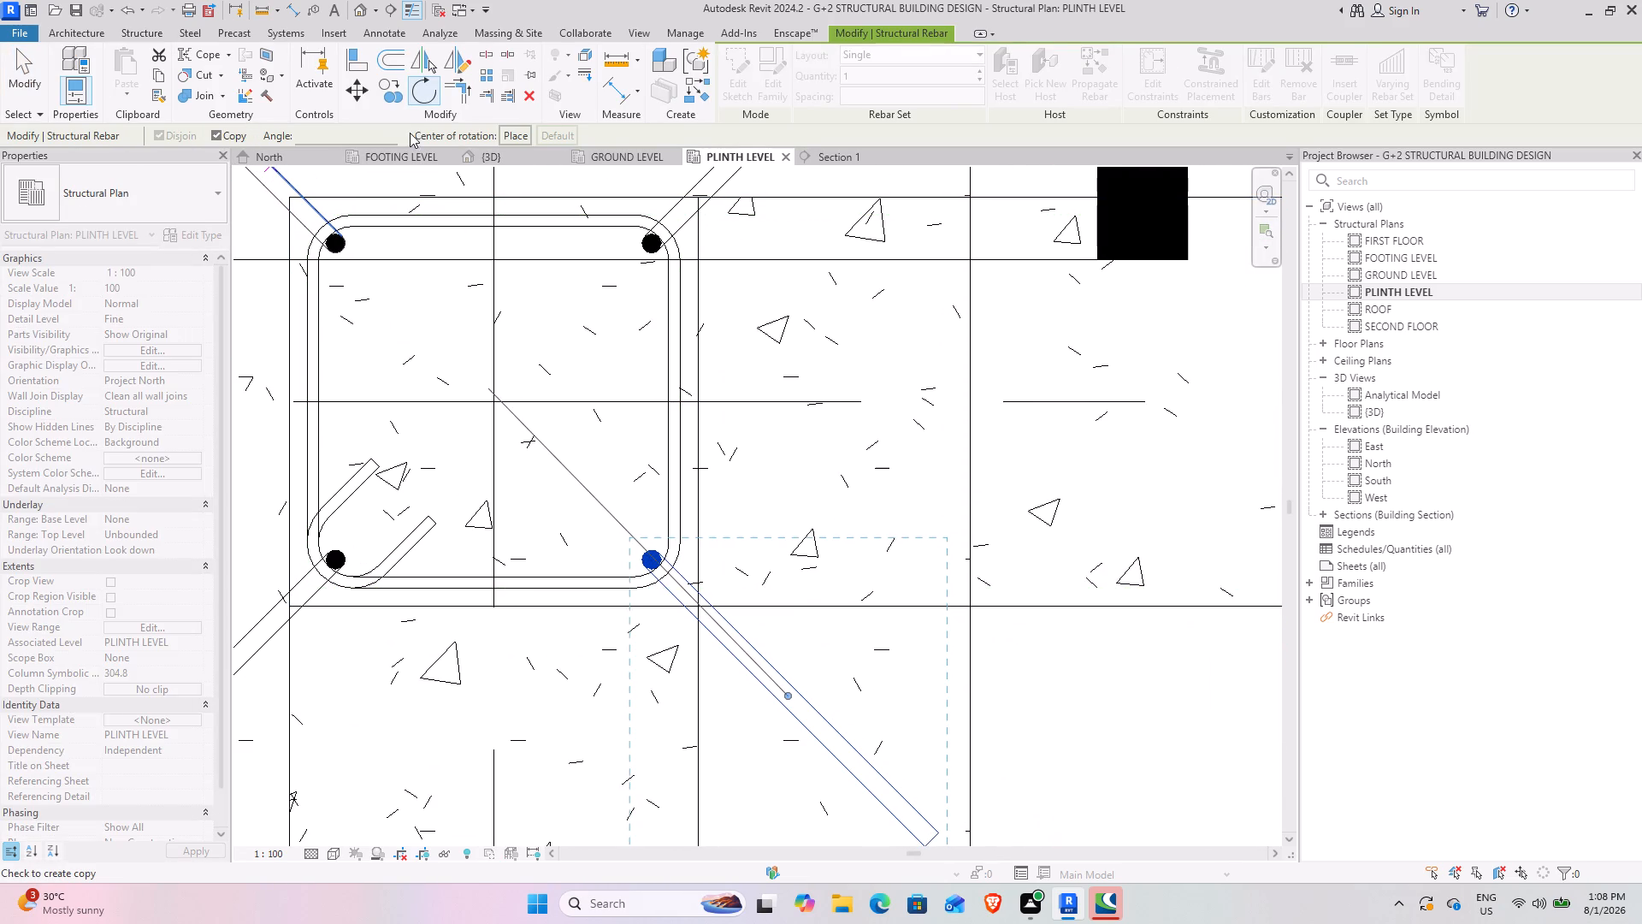
{"action": "left_click", "coordinate": [506, 138]}
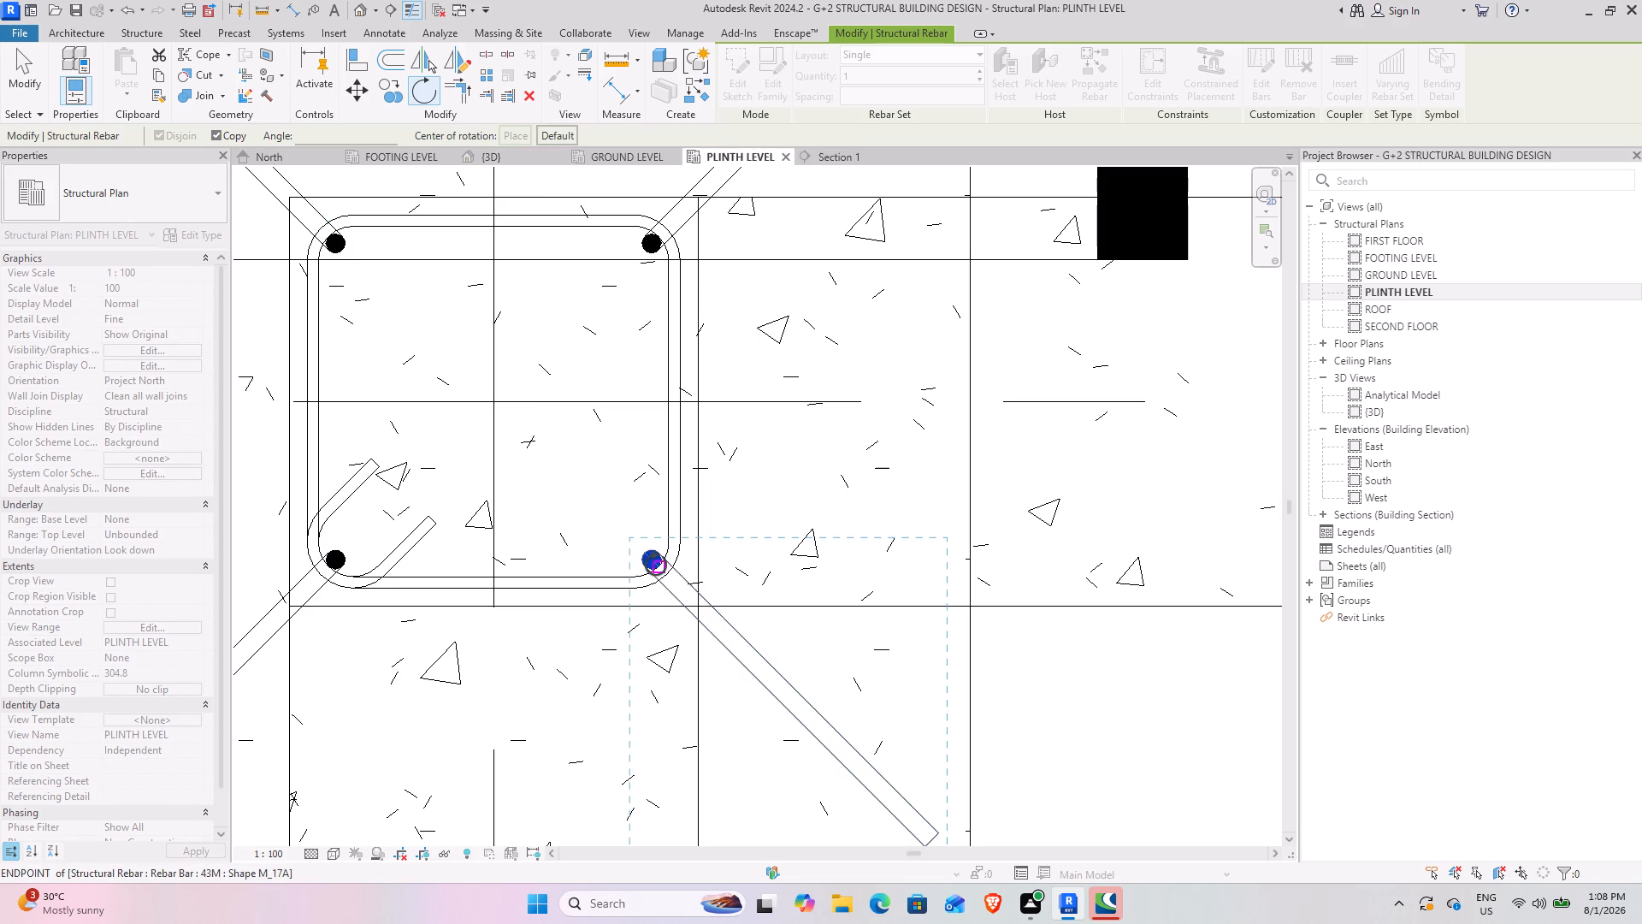
{"action": "left_click", "coordinate": [653, 555]}
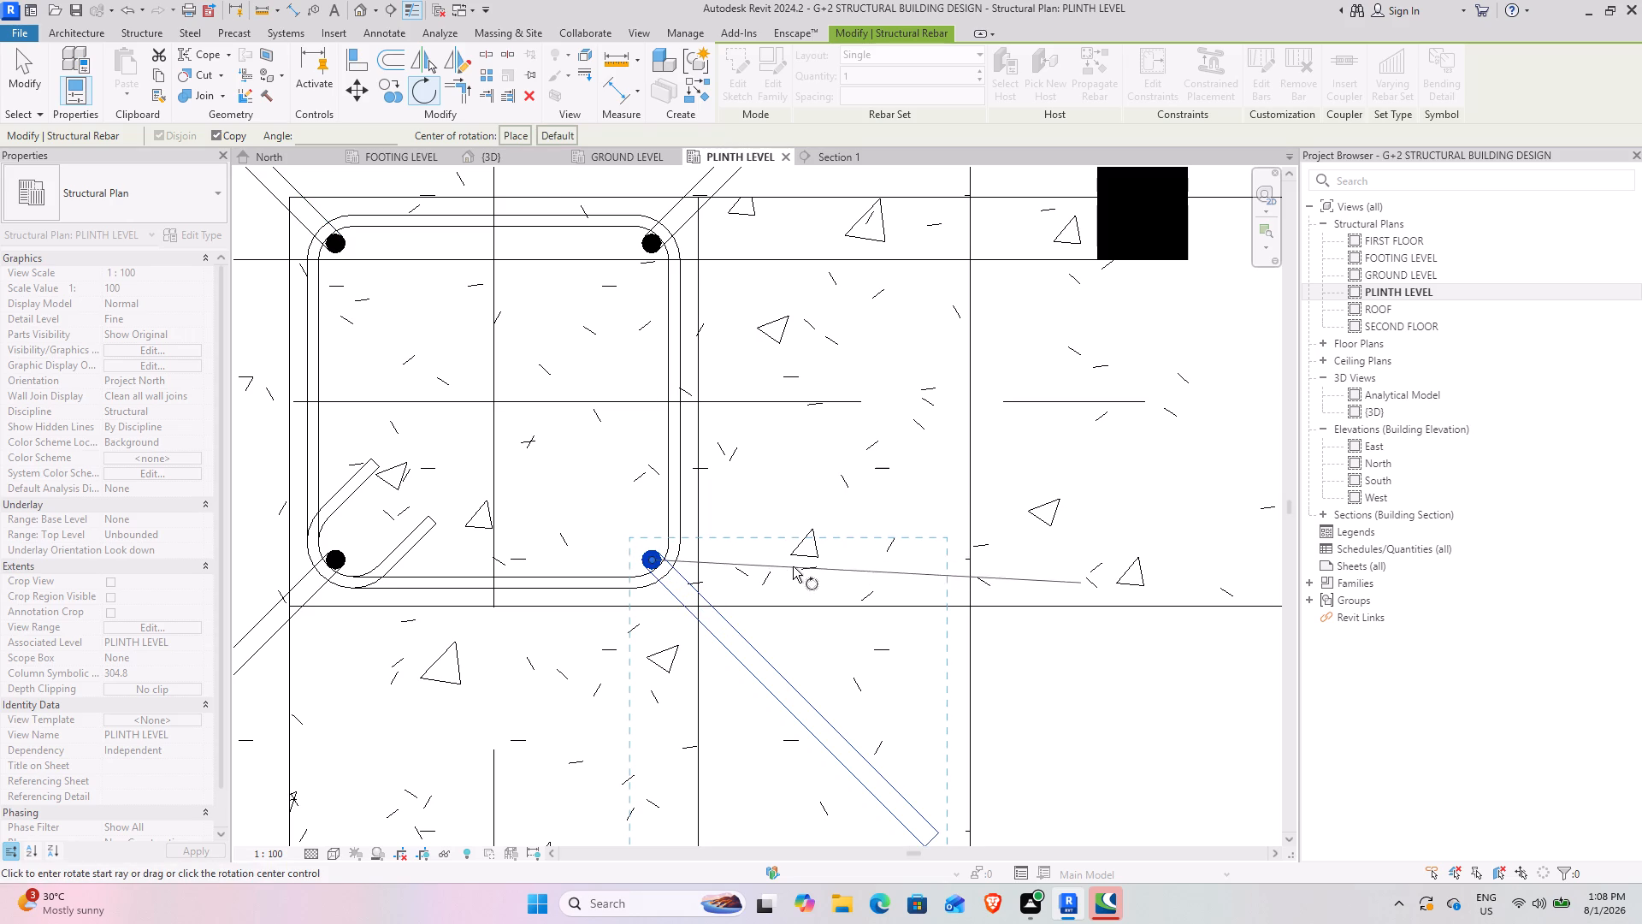
{"action": "left_click", "coordinate": [797, 566]}
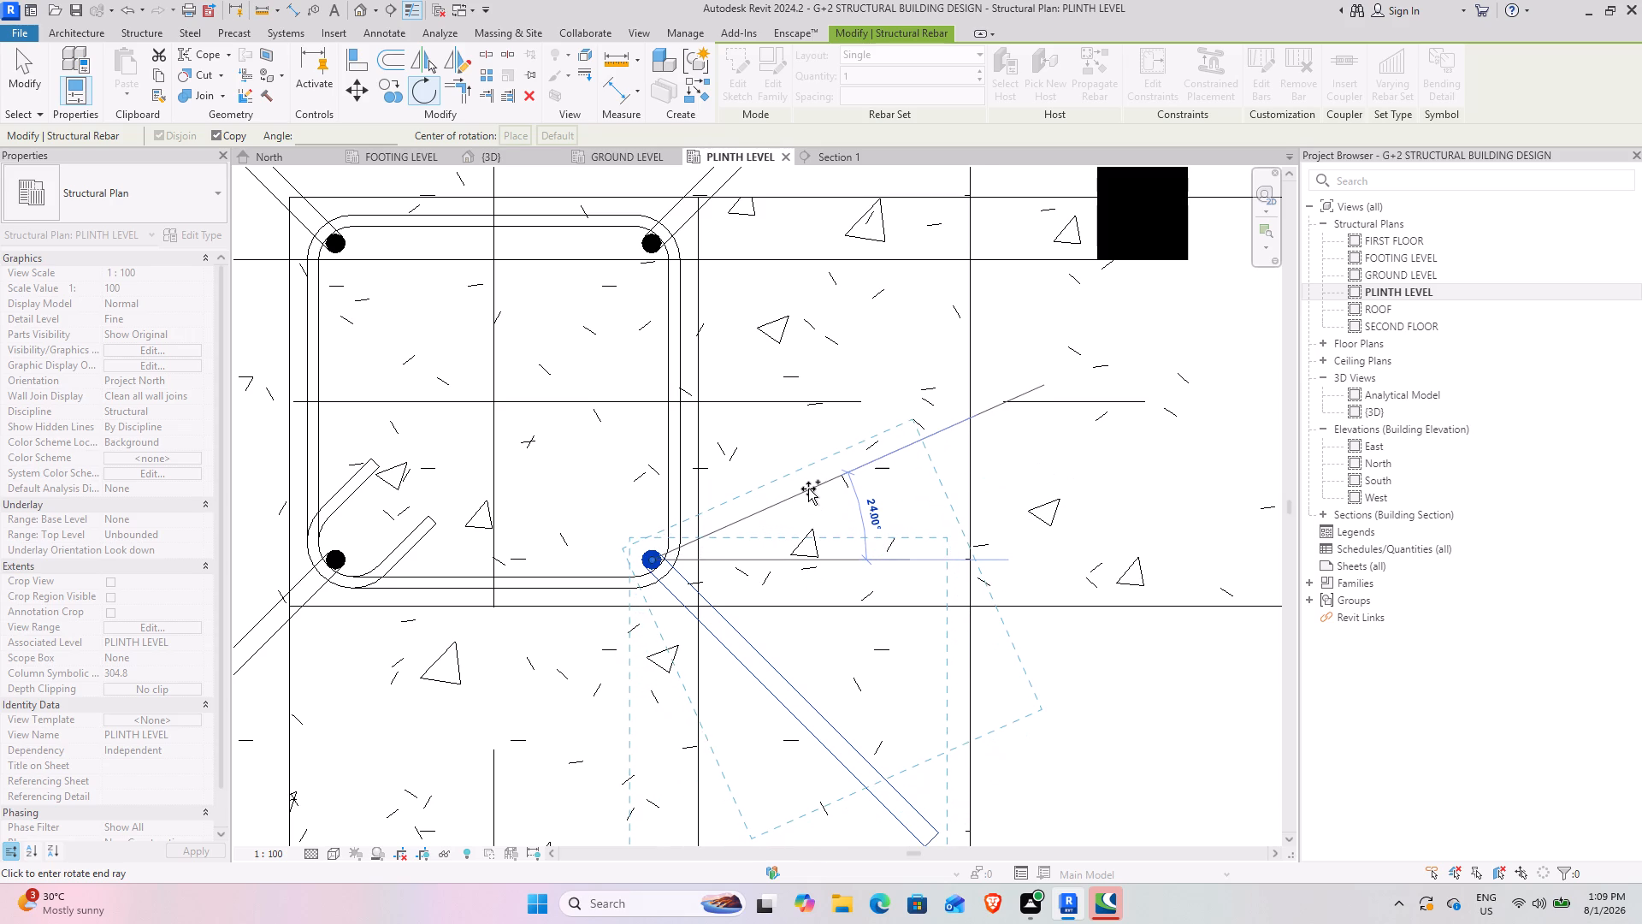
{"action": "key", "text": "0"}
{"action": "key", "text": "Return"}
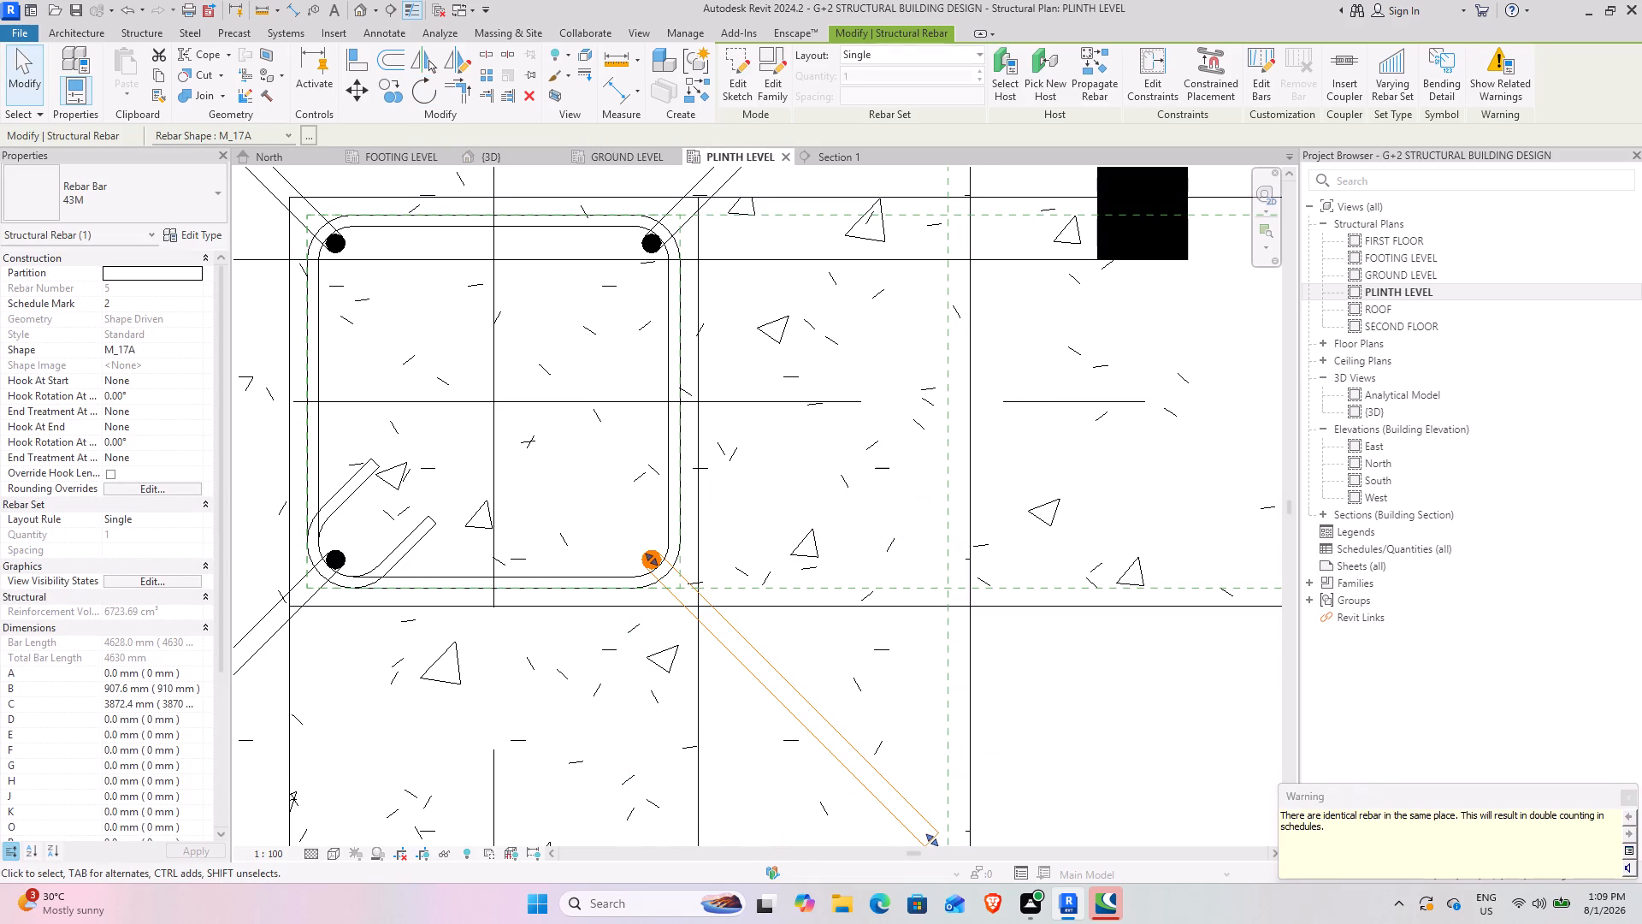
Make a copy of the south-east bent bar rotated 45° about its vertical leg, with its bottom leg pointing due east.
{"action": "left_click", "coordinate": [847, 543]}
{"action": "left_click", "coordinate": [665, 560]}
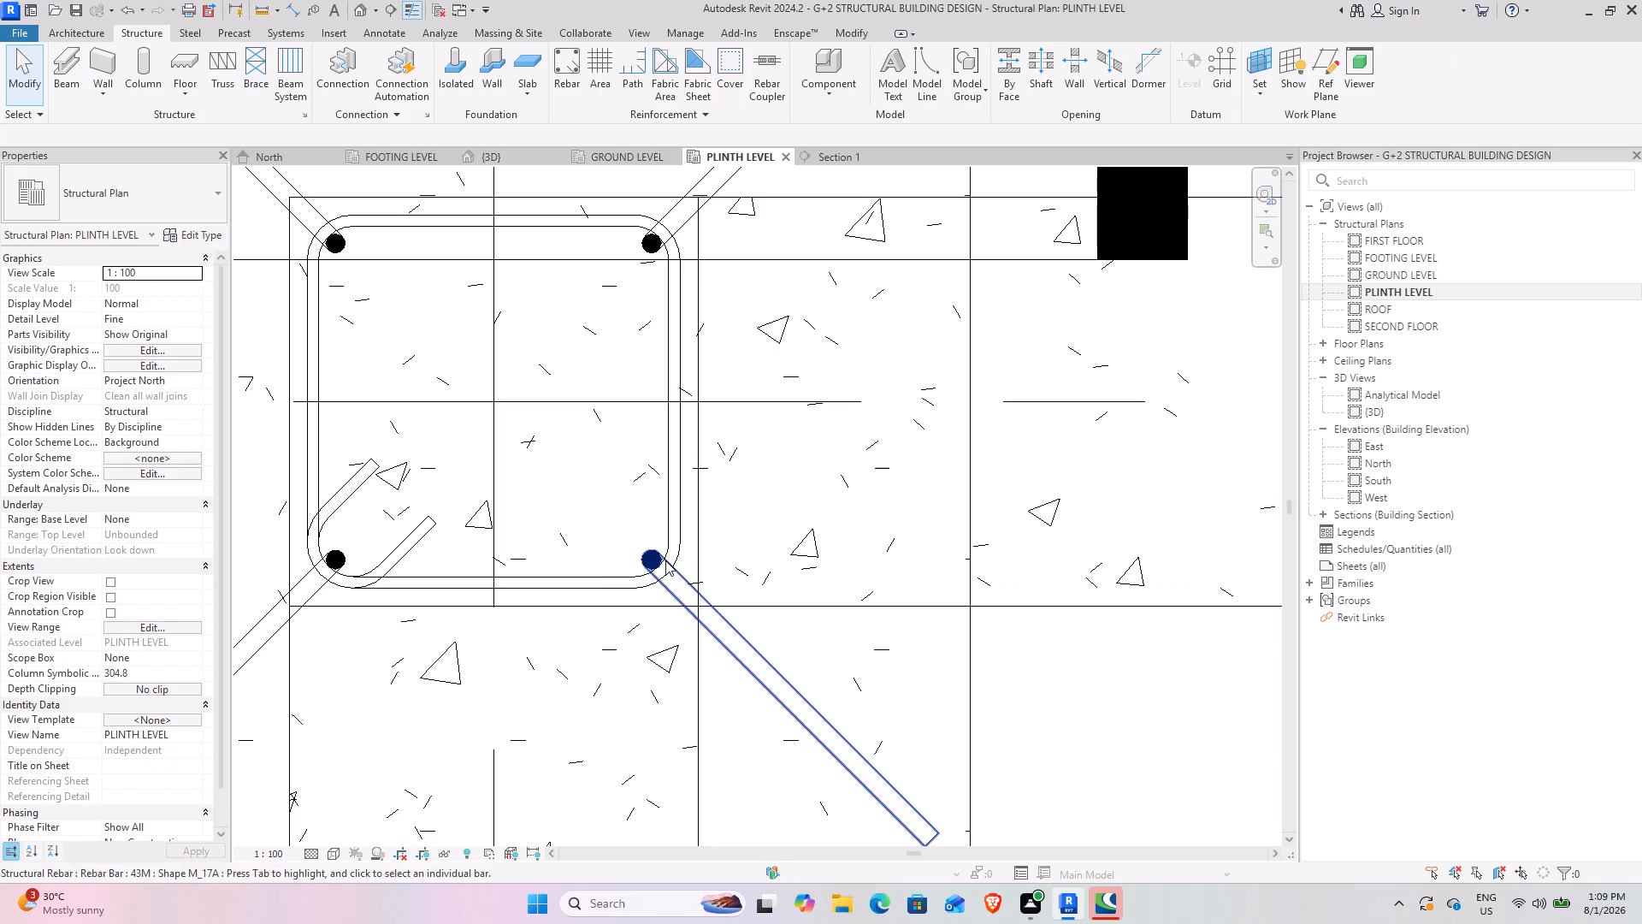
{"action": "left_click", "coordinate": [426, 87]}
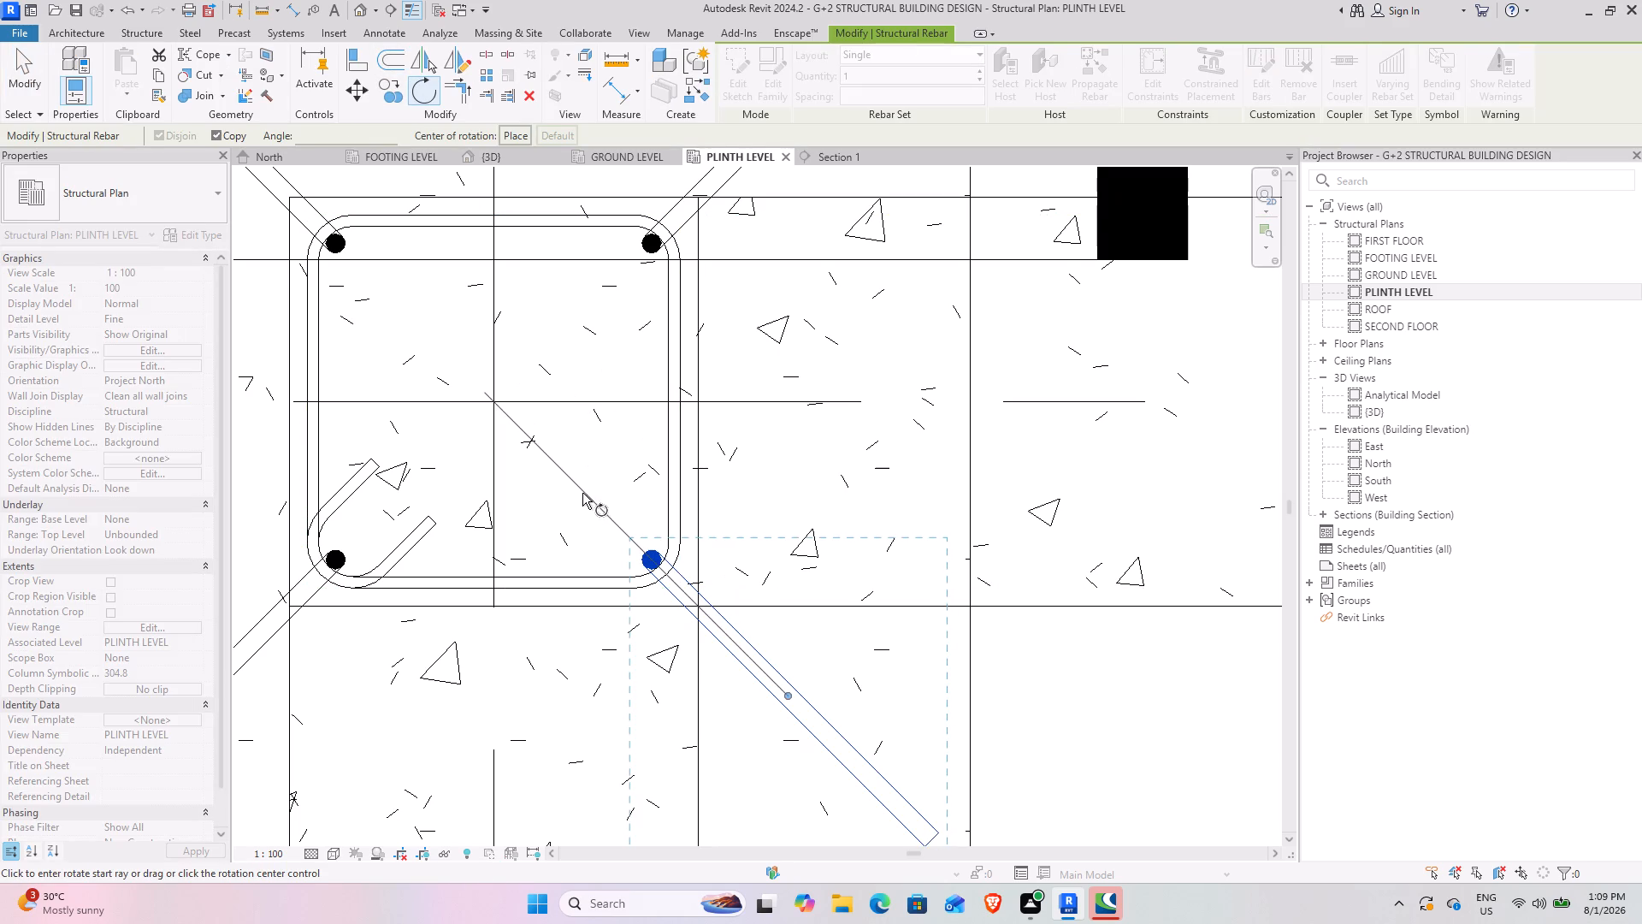
{"action": "left_click", "coordinate": [517, 133]}
{"action": "left_click", "coordinate": [649, 564]}
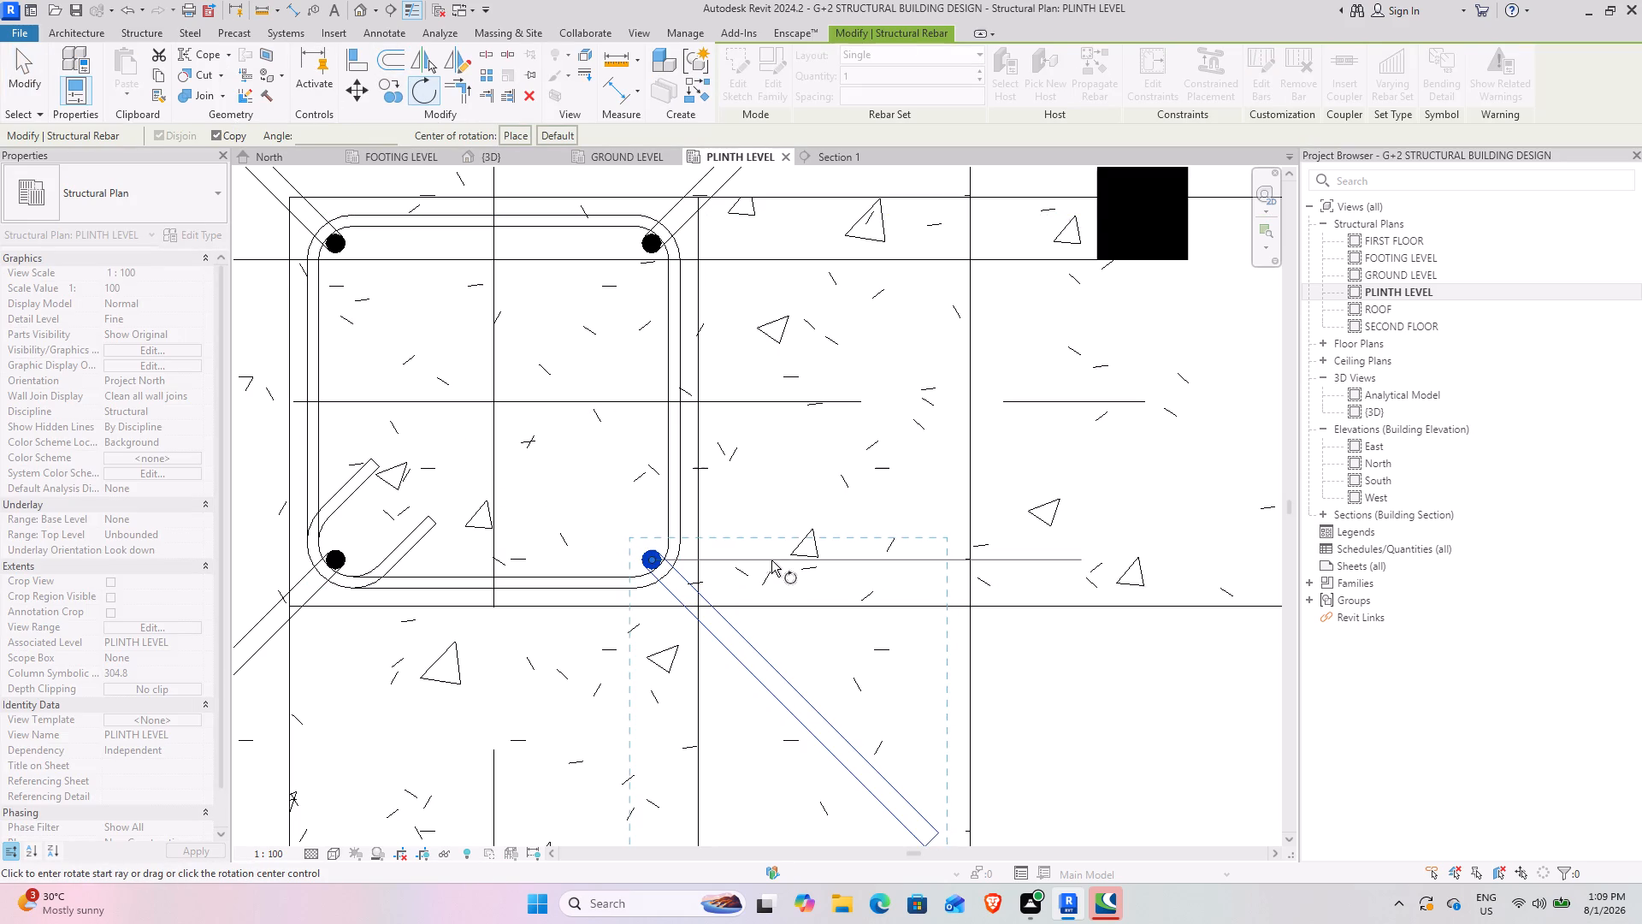
{"action": "left_click", "coordinate": [792, 563]}
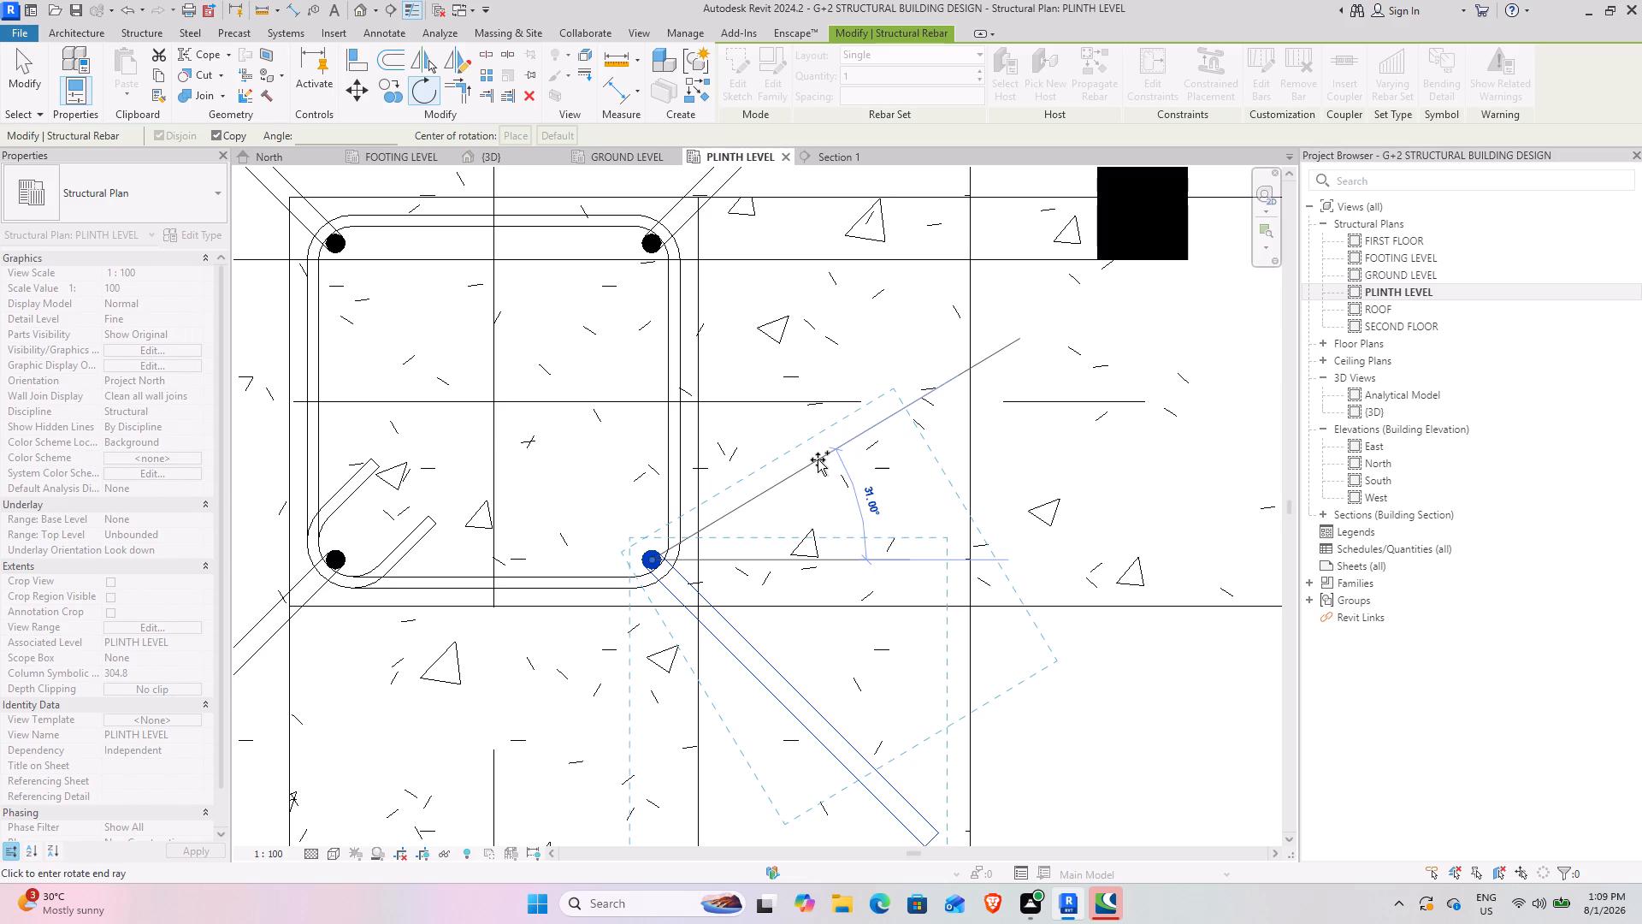
{"action": "type", "text": "45"}
{"action": "key", "text": "Return"}
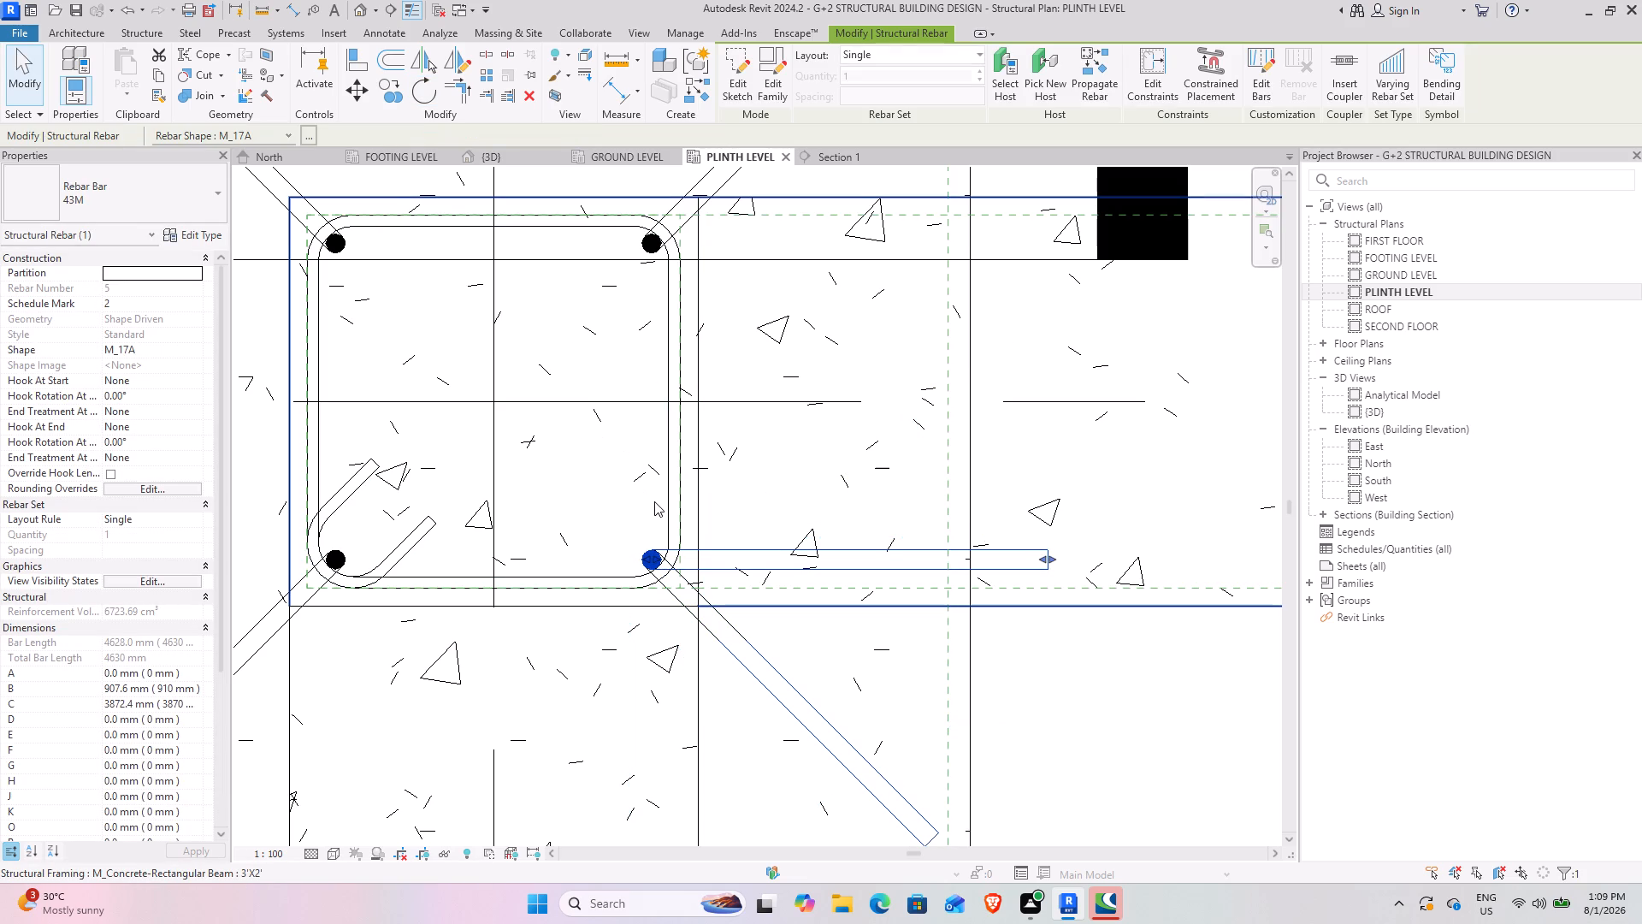
Set the east-pointing bent bar's layout to Fixed Number with a quantity of 3 along the column's east face.
{"action": "left_click", "coordinate": [928, 59]}
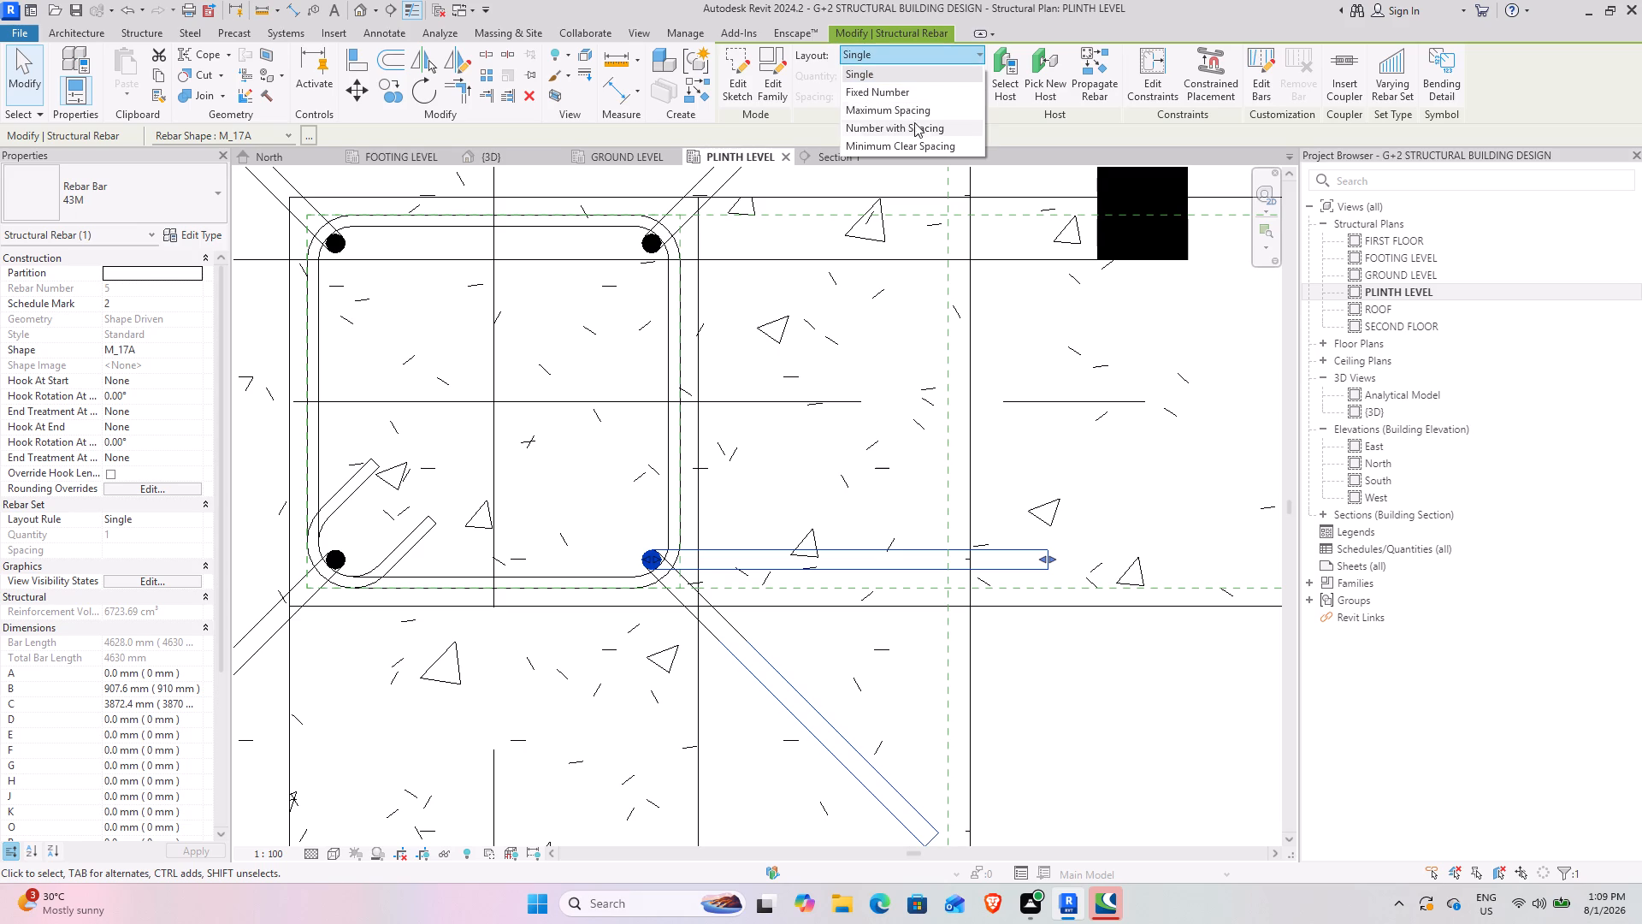
{"action": "left_click", "coordinate": [923, 89]}
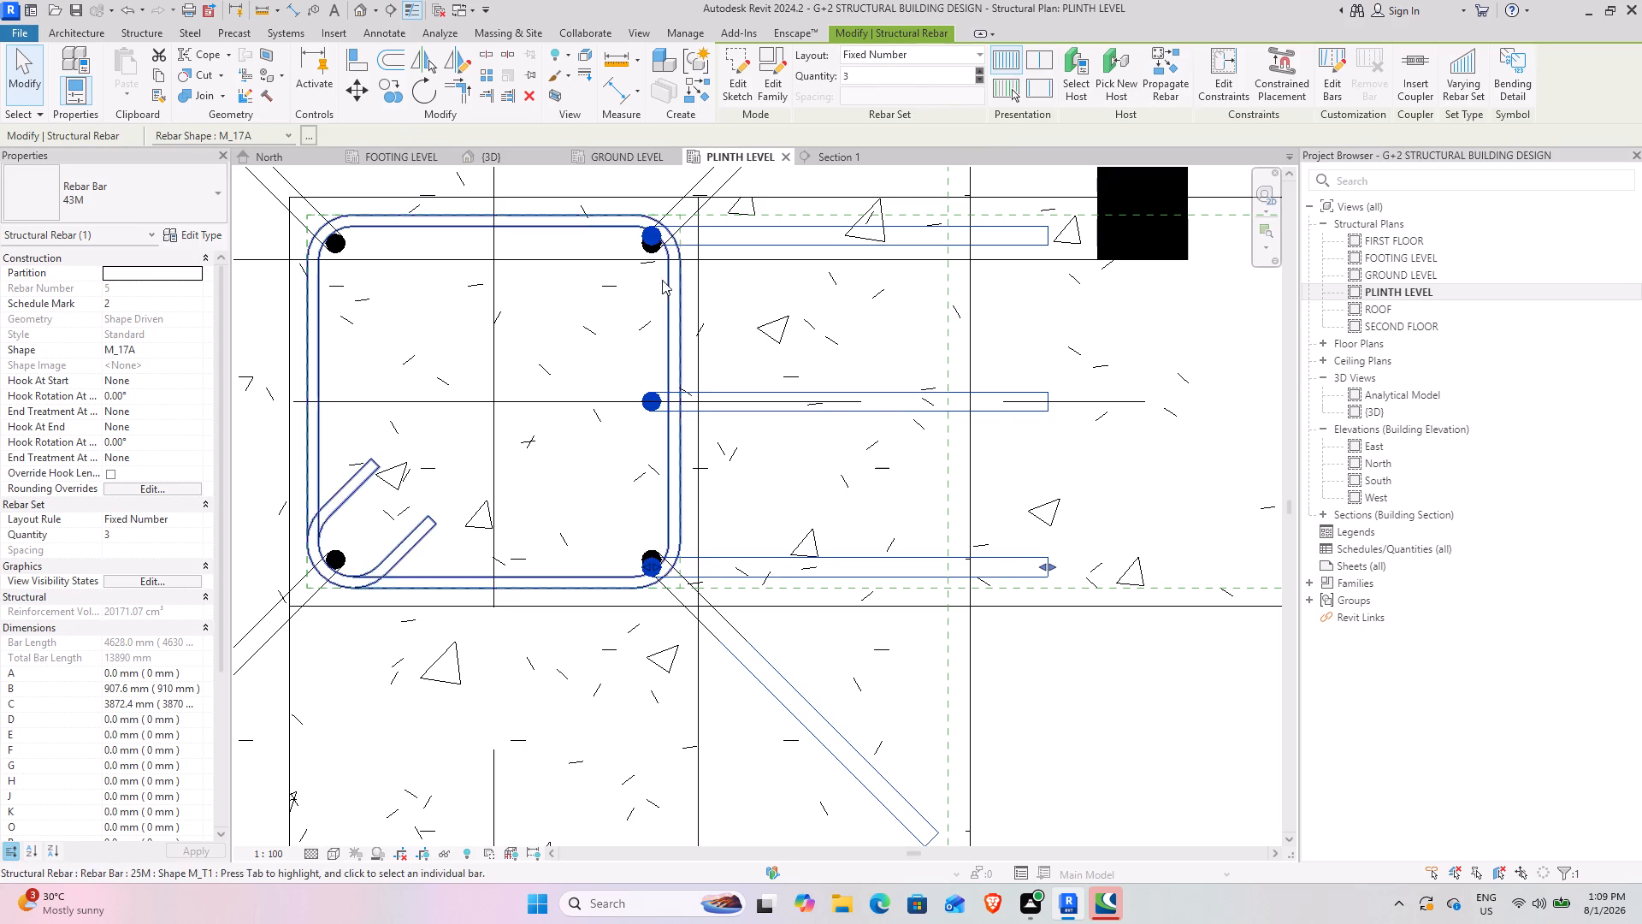
{"action": "left_click", "coordinate": [853, 571]}
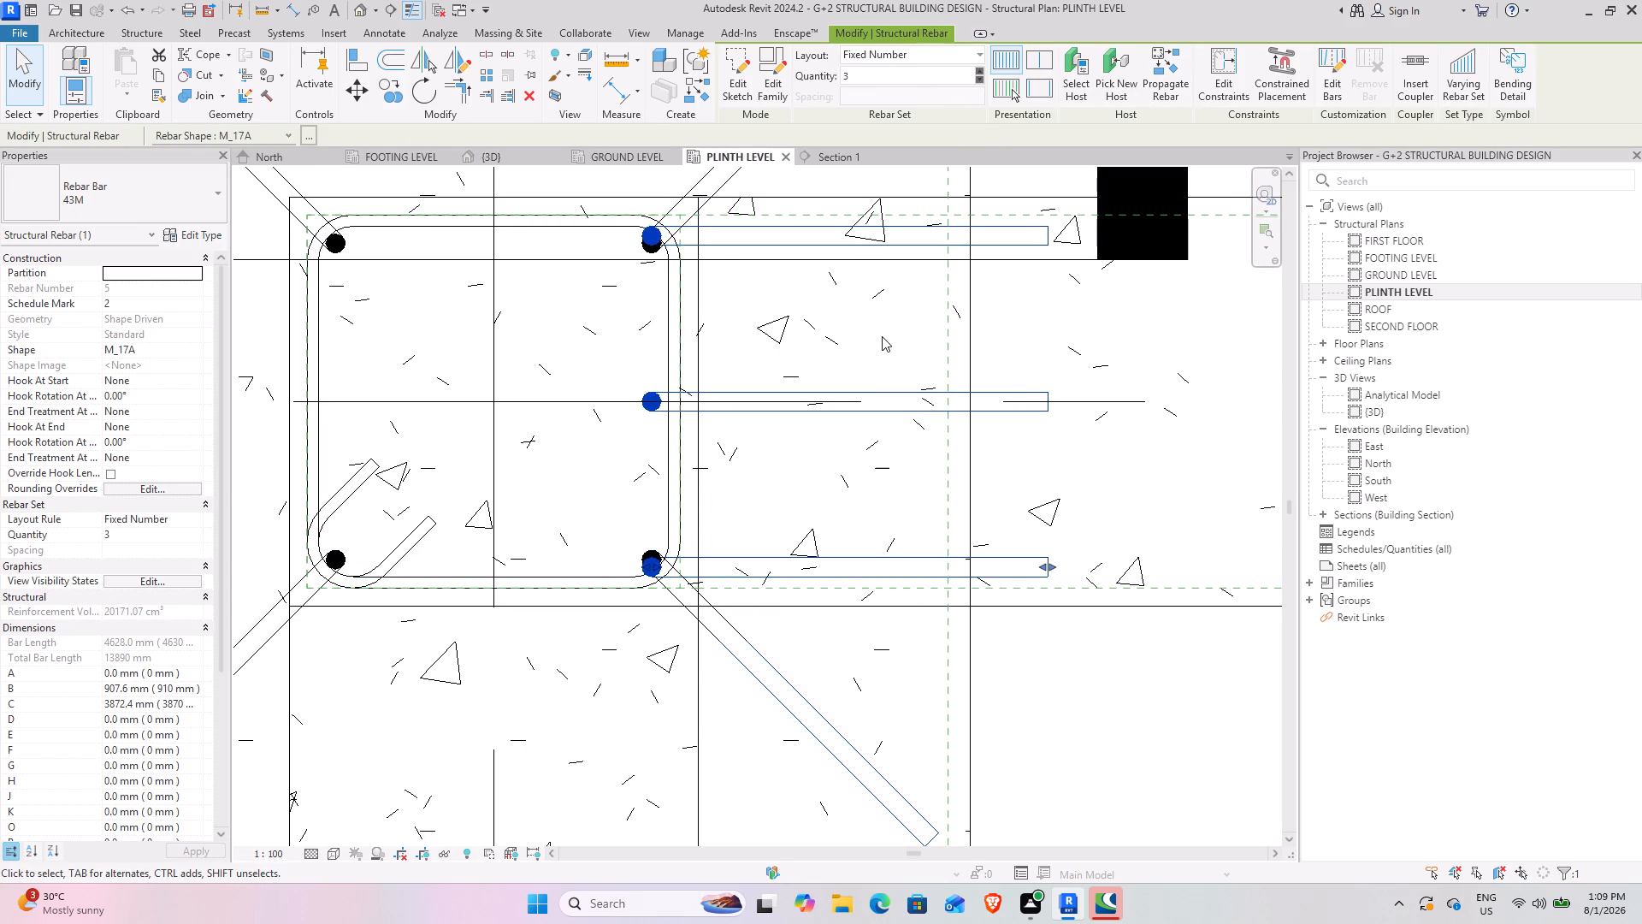
{"action": "scroll", "coordinate": [882, 336], "scroll_direction": "down", "scroll_amount": 1}
{"action": "left_click_drag", "start_coordinate": [844, 545], "coordinate": [844, 519]}
{"action": "left_click", "coordinate": [840, 546]}
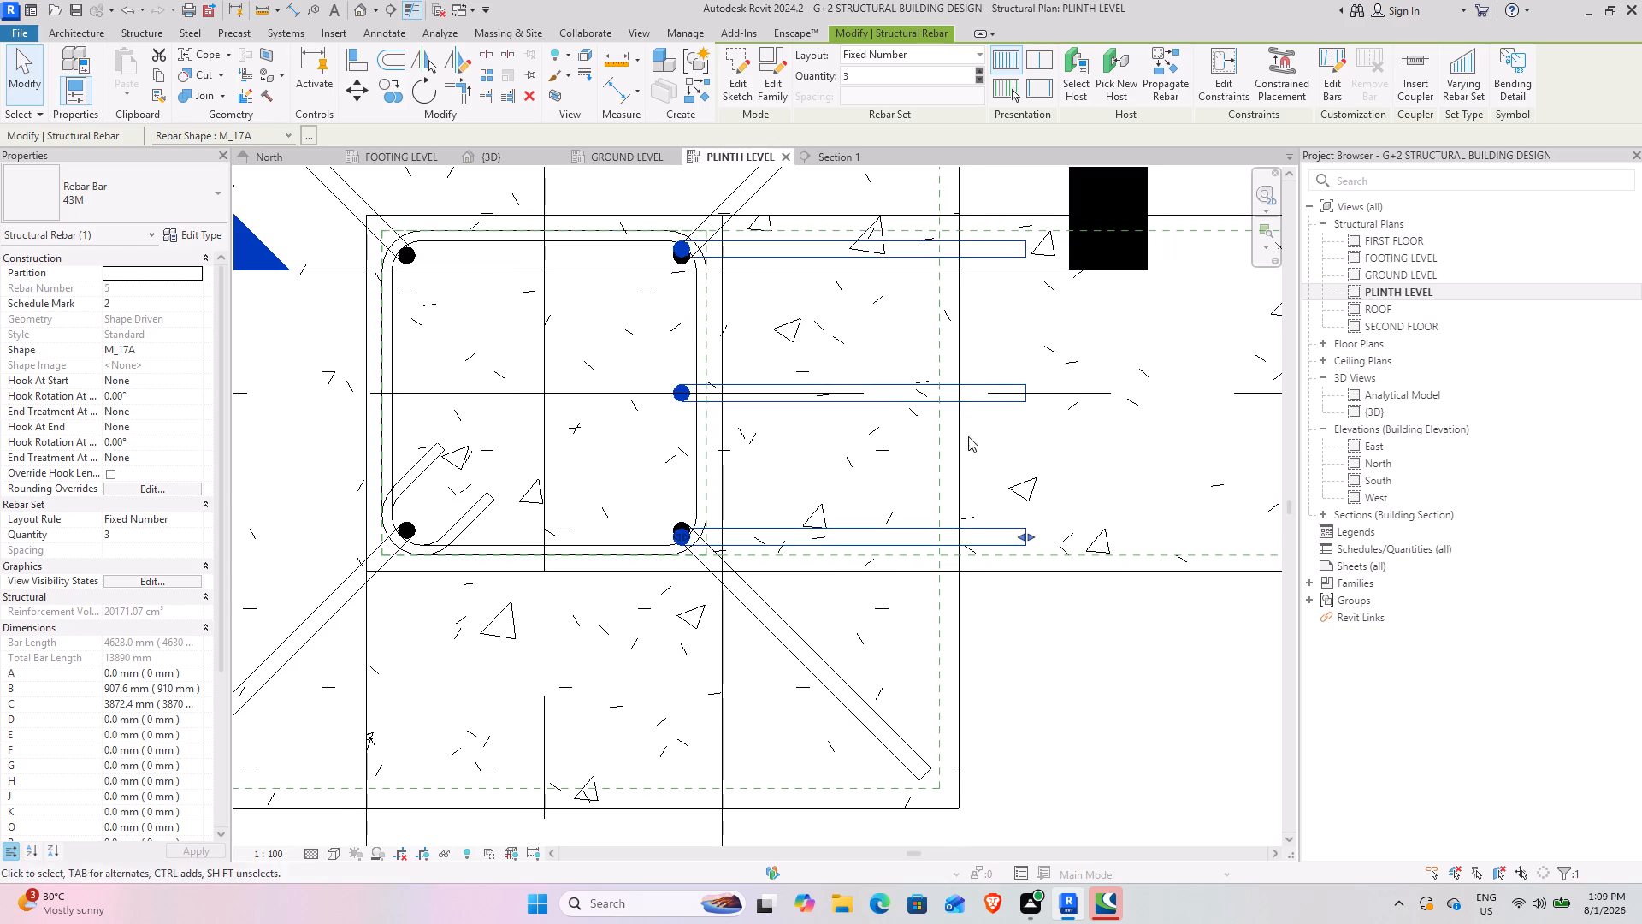
{"action": "left_click", "coordinate": [675, 249]}
{"action": "scroll", "coordinate": [692, 454], "scroll_direction": "up", "scroll_amount": 3}
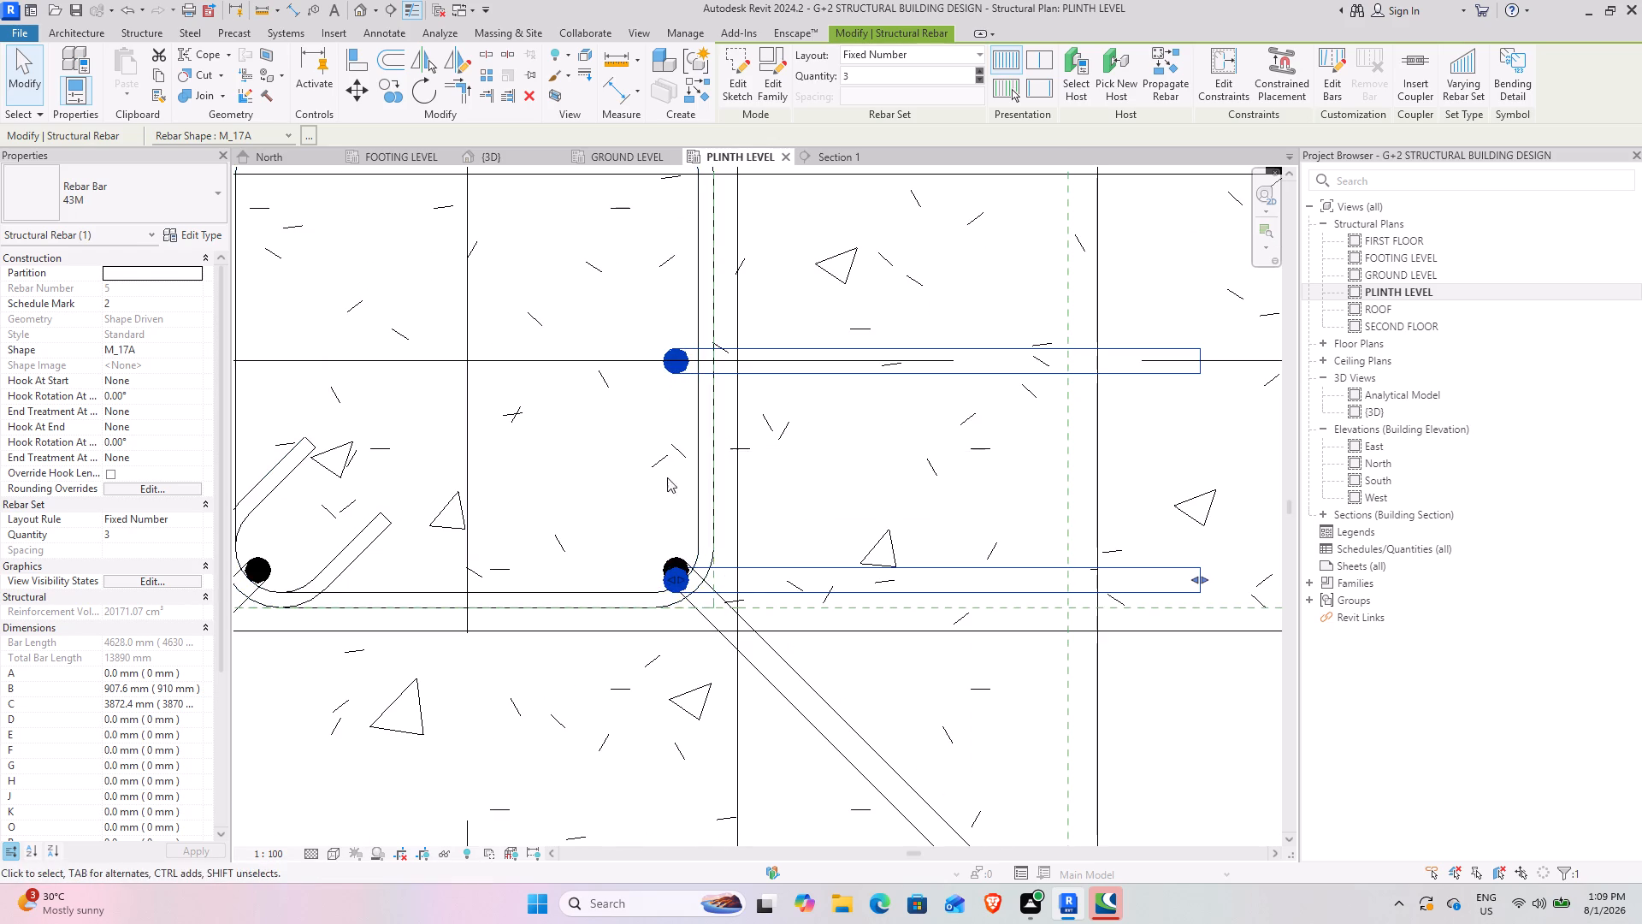
Shorten the bottom legs of the east-face three-bar set to about 684 mm, ending at the footing's east cover line.
{"action": "scroll", "coordinate": [657, 575], "scroll_direction": "down", "scroll_amount": 3}
{"action": "middle_click_drag", "start_coordinate": [1051, 461], "coordinate": [925, 535]}
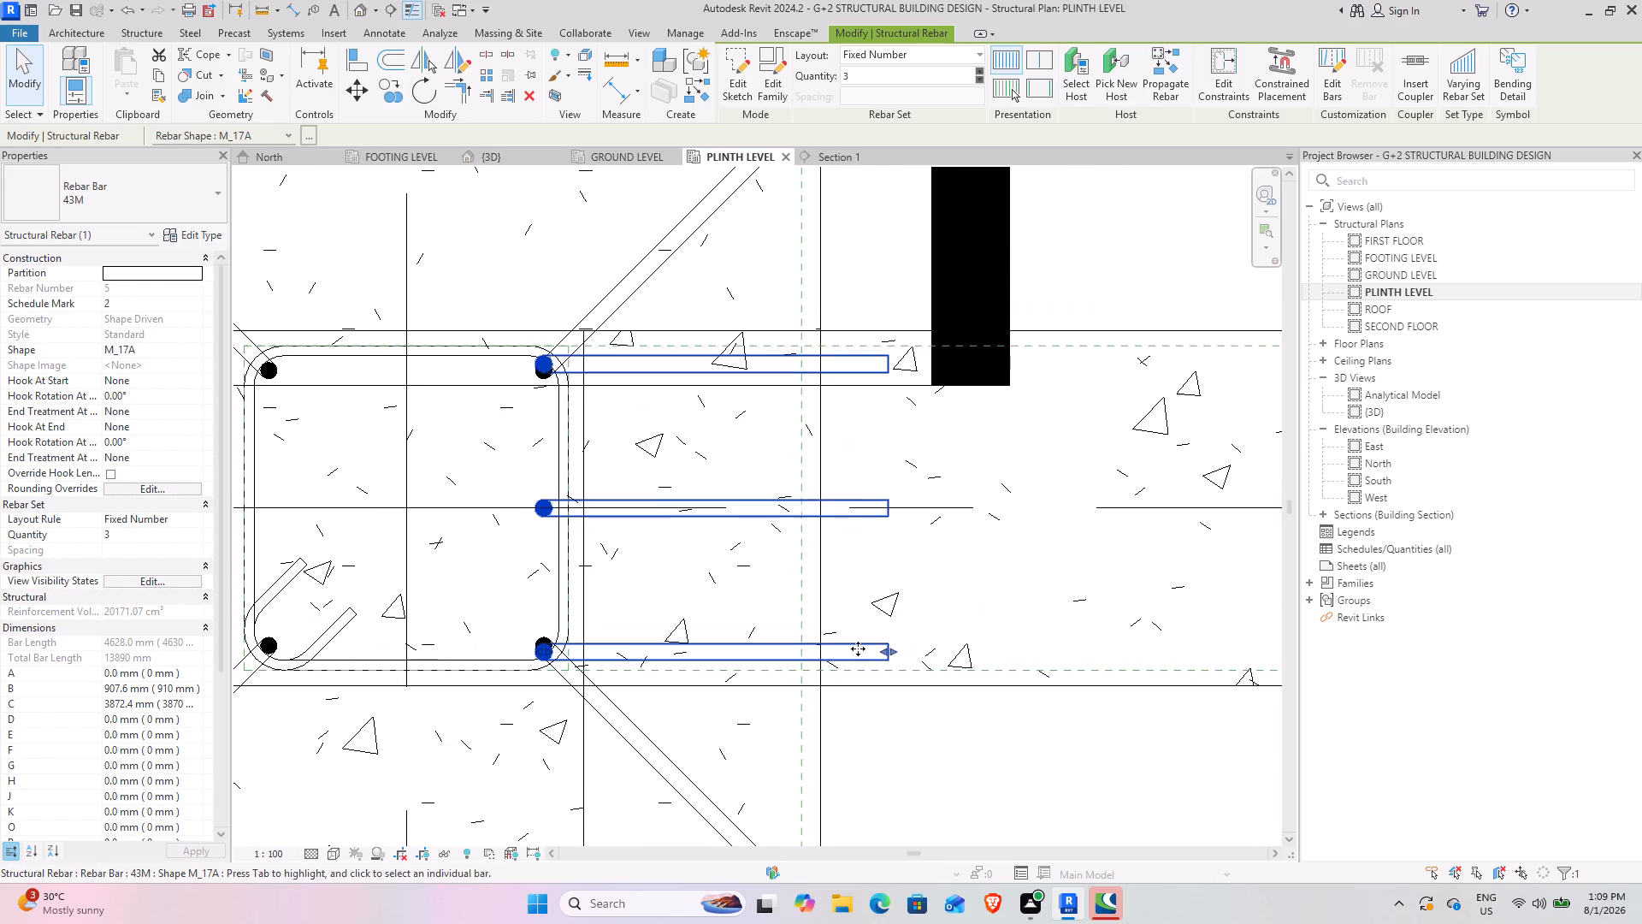
{"action": "left_click_drag", "start_coordinate": [894, 653], "coordinate": [813, 660]}
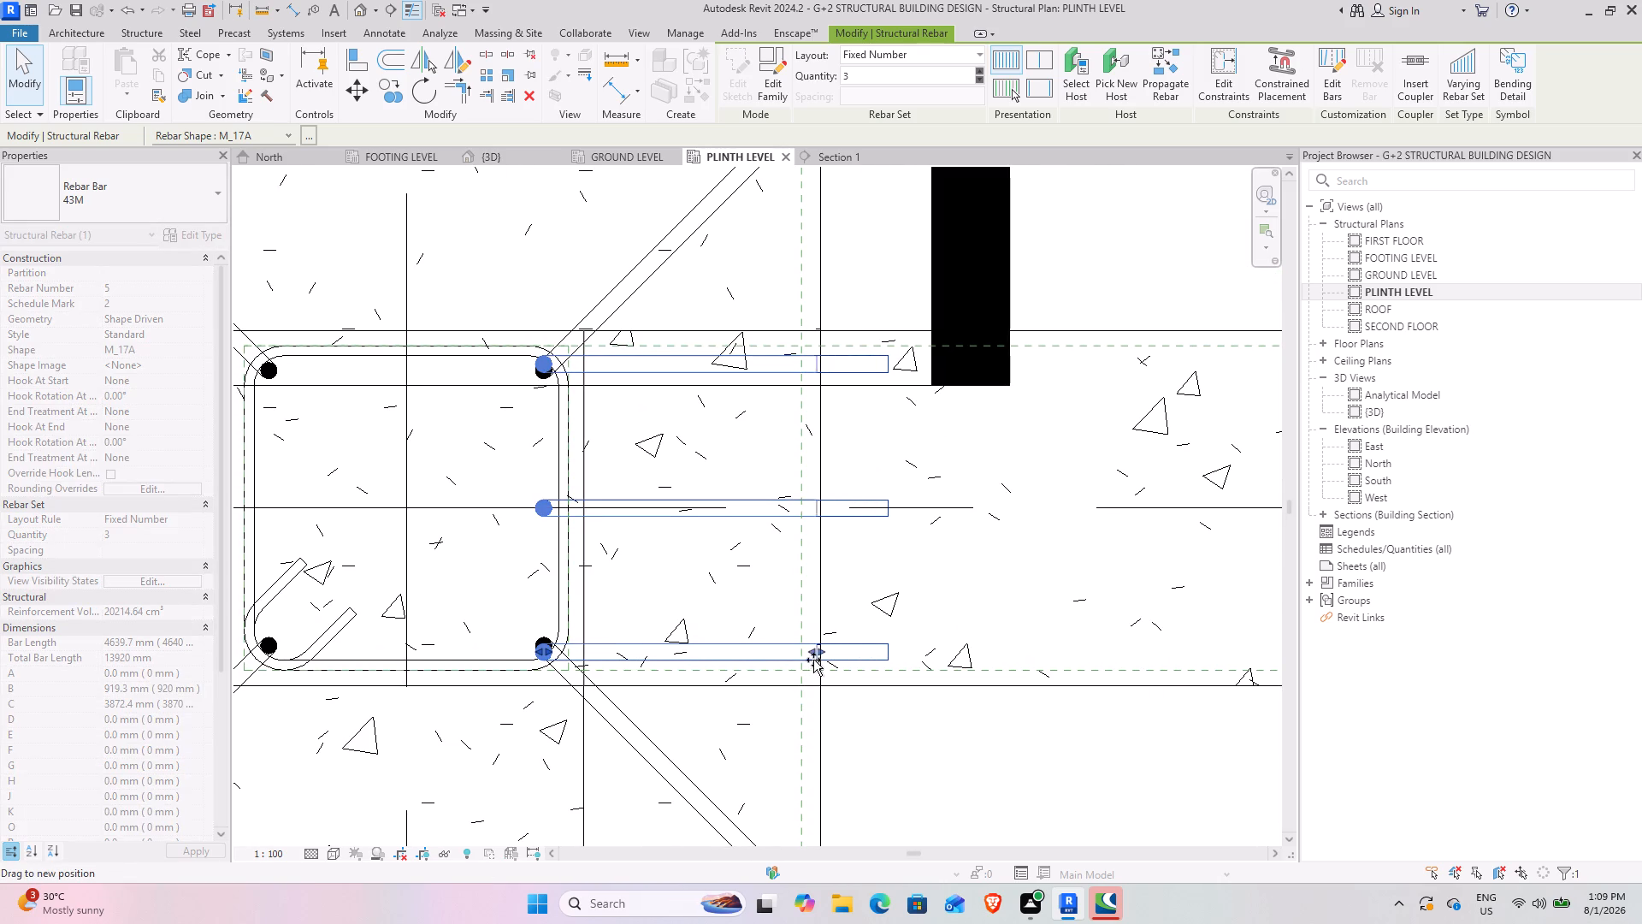
{"action": "left_click_drag", "start_coordinate": [813, 660], "coordinate": [799, 660]}
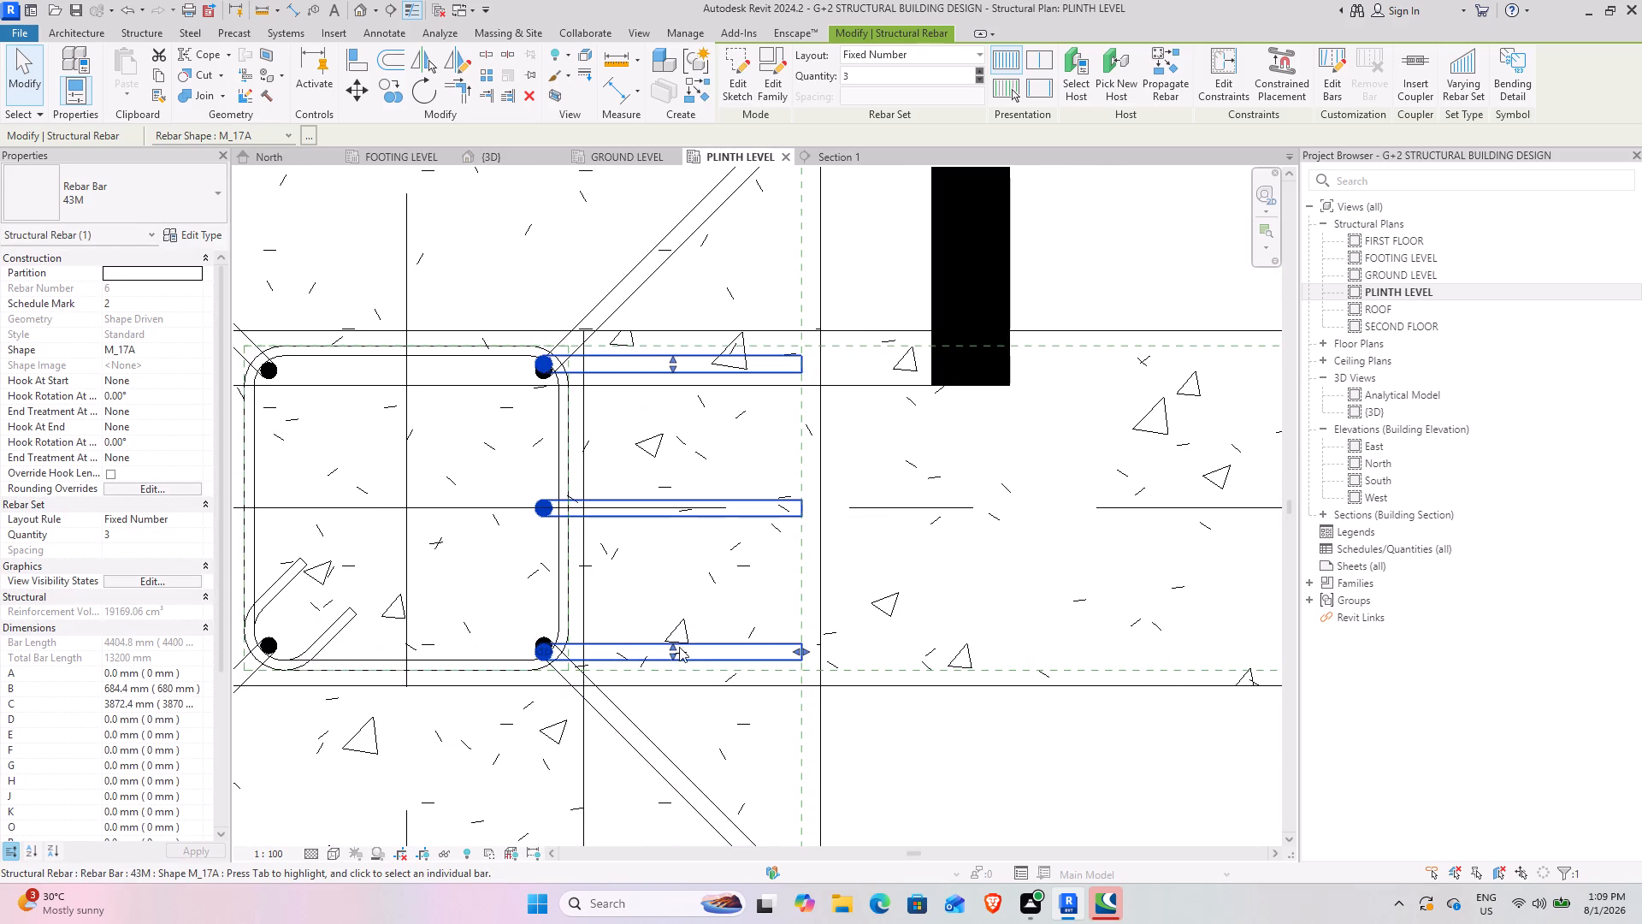
Pull both outer bars of the east-face set inward, clear of the corner bars and evenly about the column's centre line.
{"action": "left_click_drag", "start_coordinate": [672, 645], "coordinate": [673, 629]}
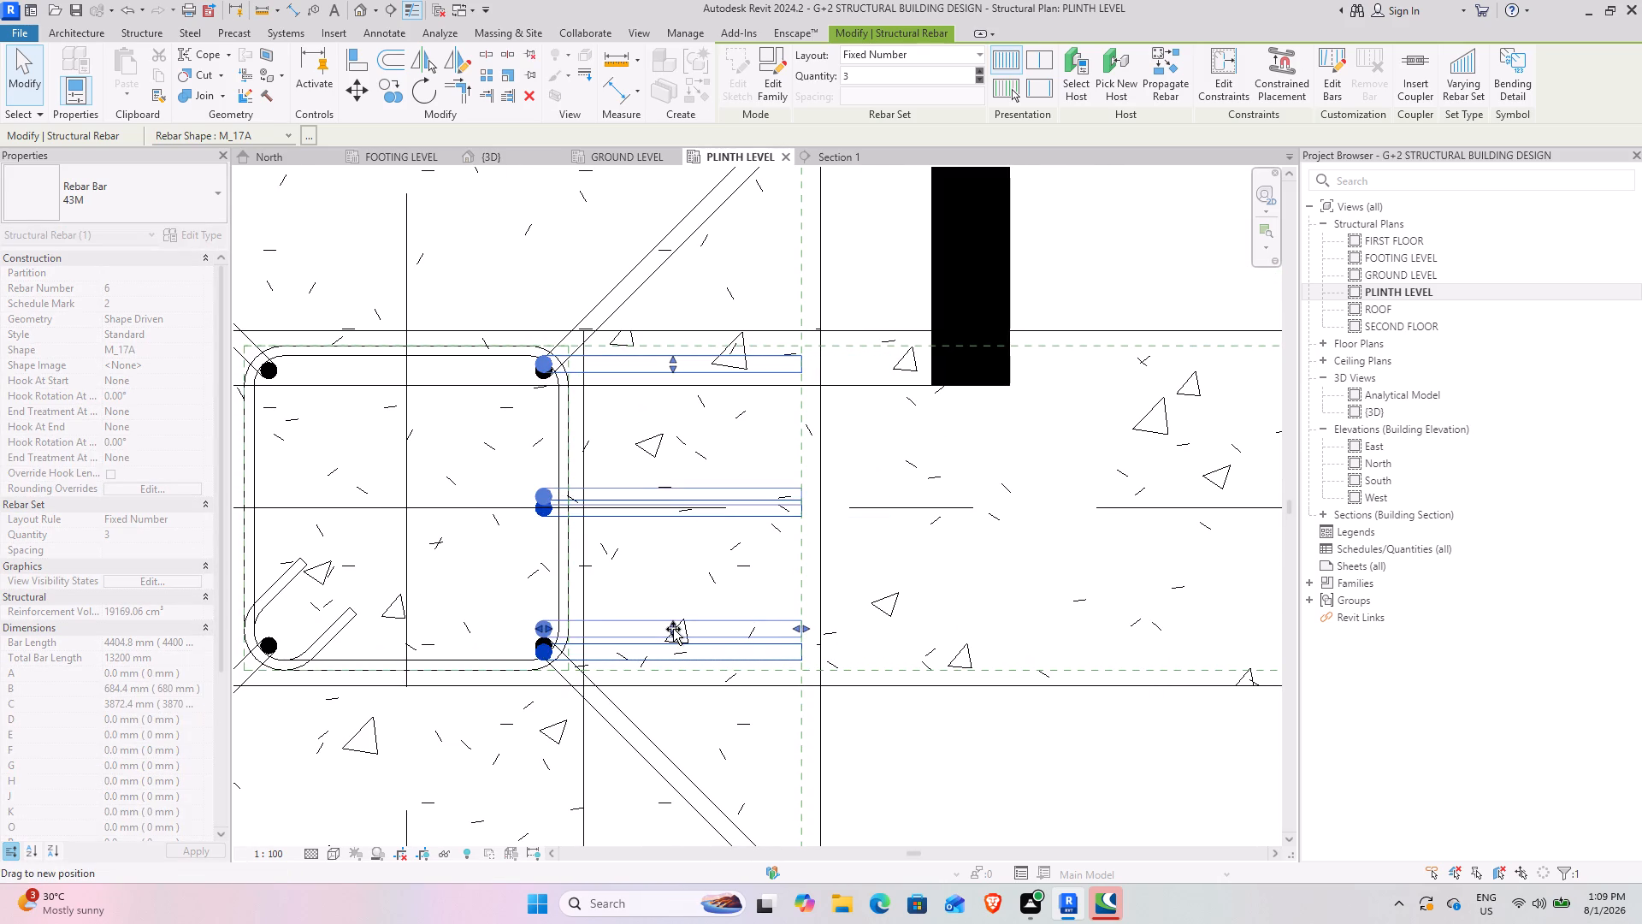
{"action": "left_click_drag", "start_coordinate": [673, 629], "coordinate": [673, 628]}
{"action": "left_click", "coordinate": [673, 628]}
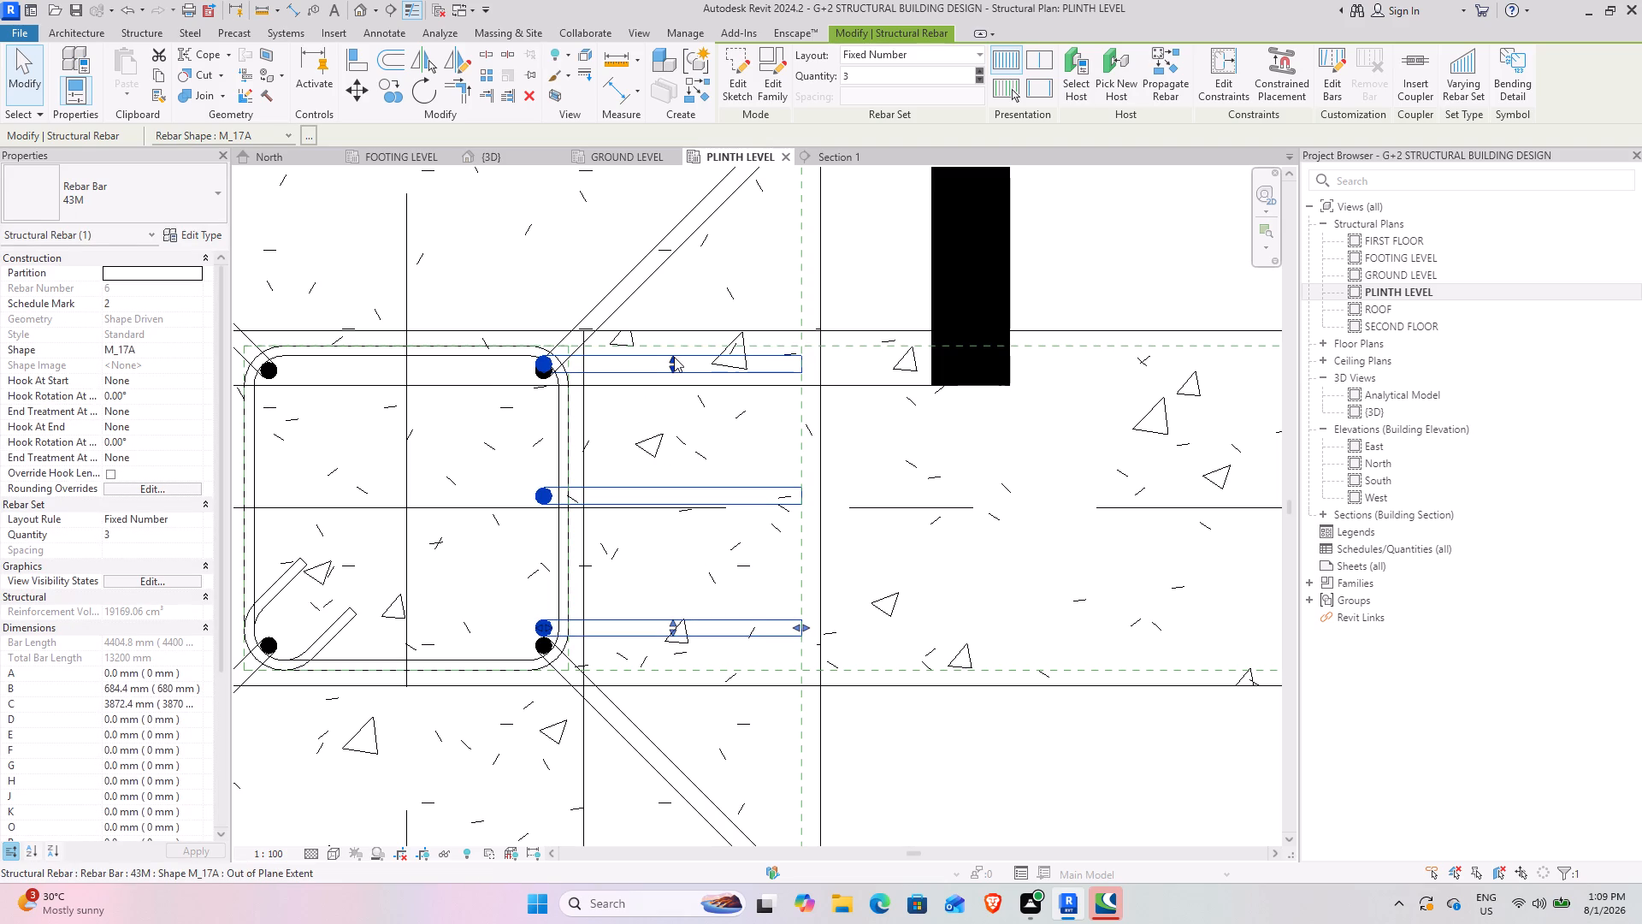
{"action": "left_click_drag", "start_coordinate": [674, 357], "coordinate": [676, 388]}
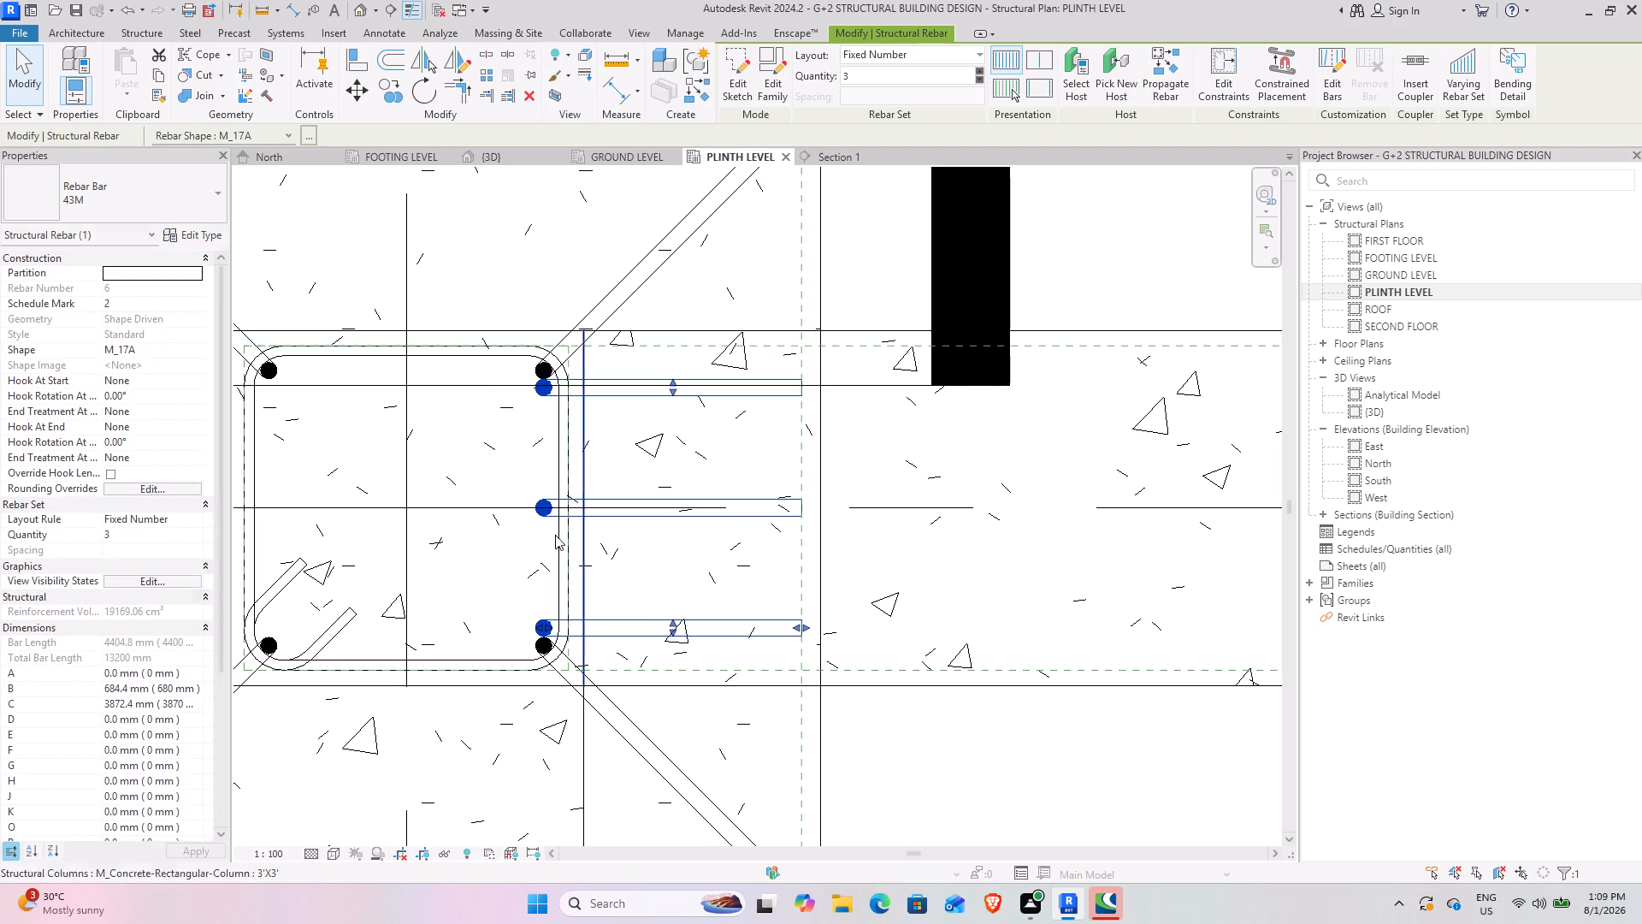
Mirror-copy the east-face three-bar set across the column's north-south centre line onto the west face.
{"action": "scroll", "coordinate": [577, 557], "scroll_direction": "down", "scroll_amount": 2}
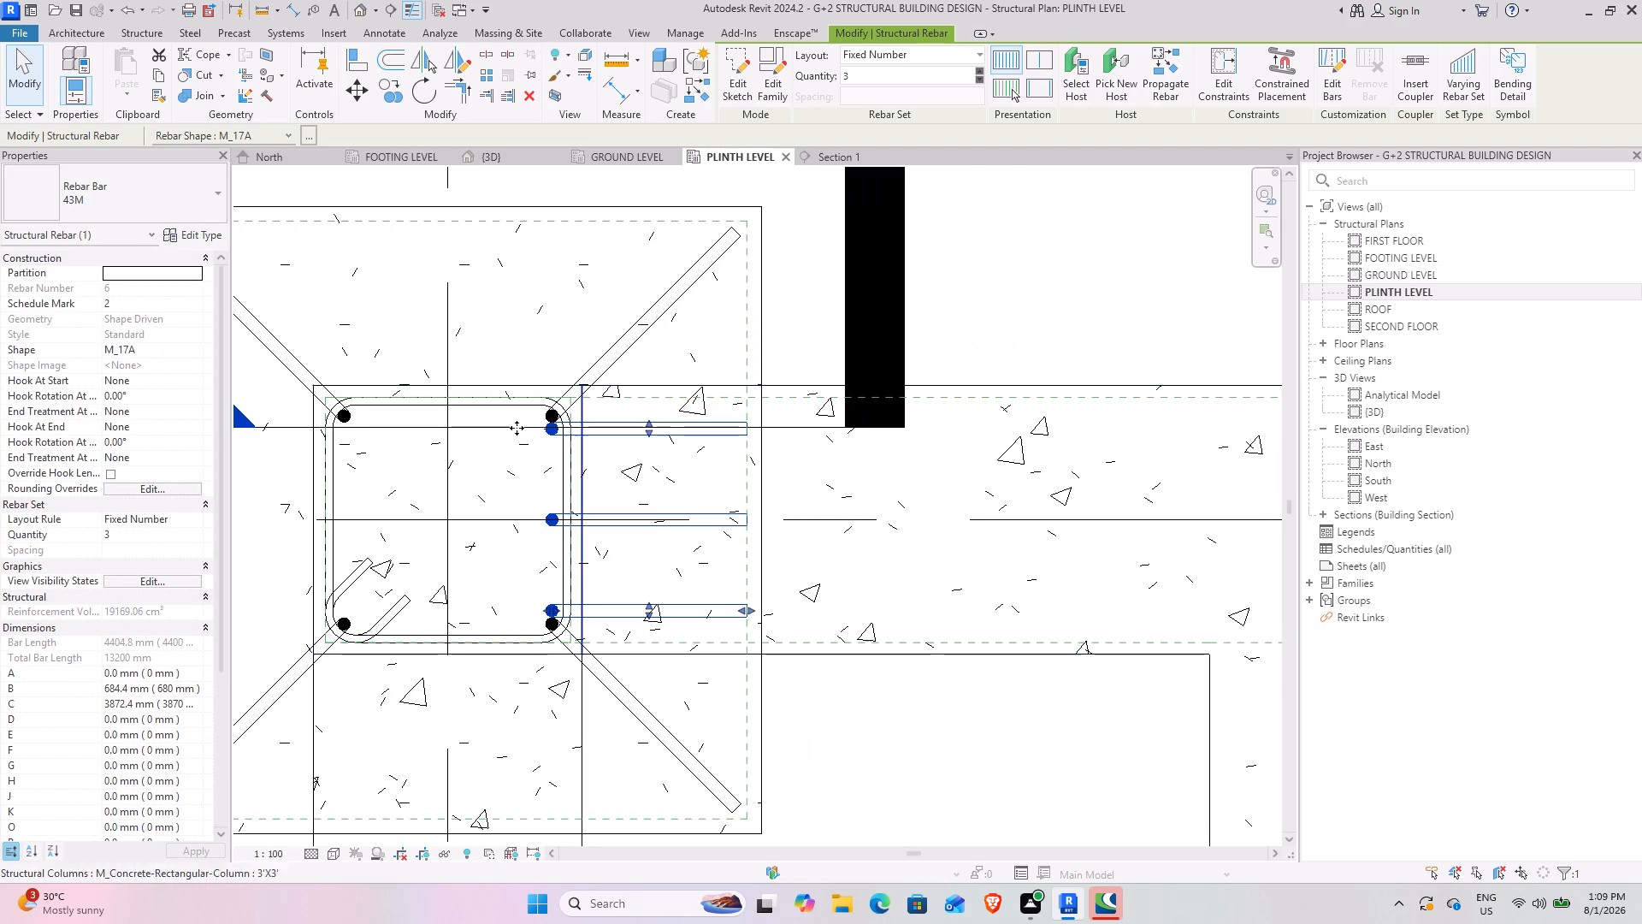
{"action": "left_click", "coordinate": [434, 63]}
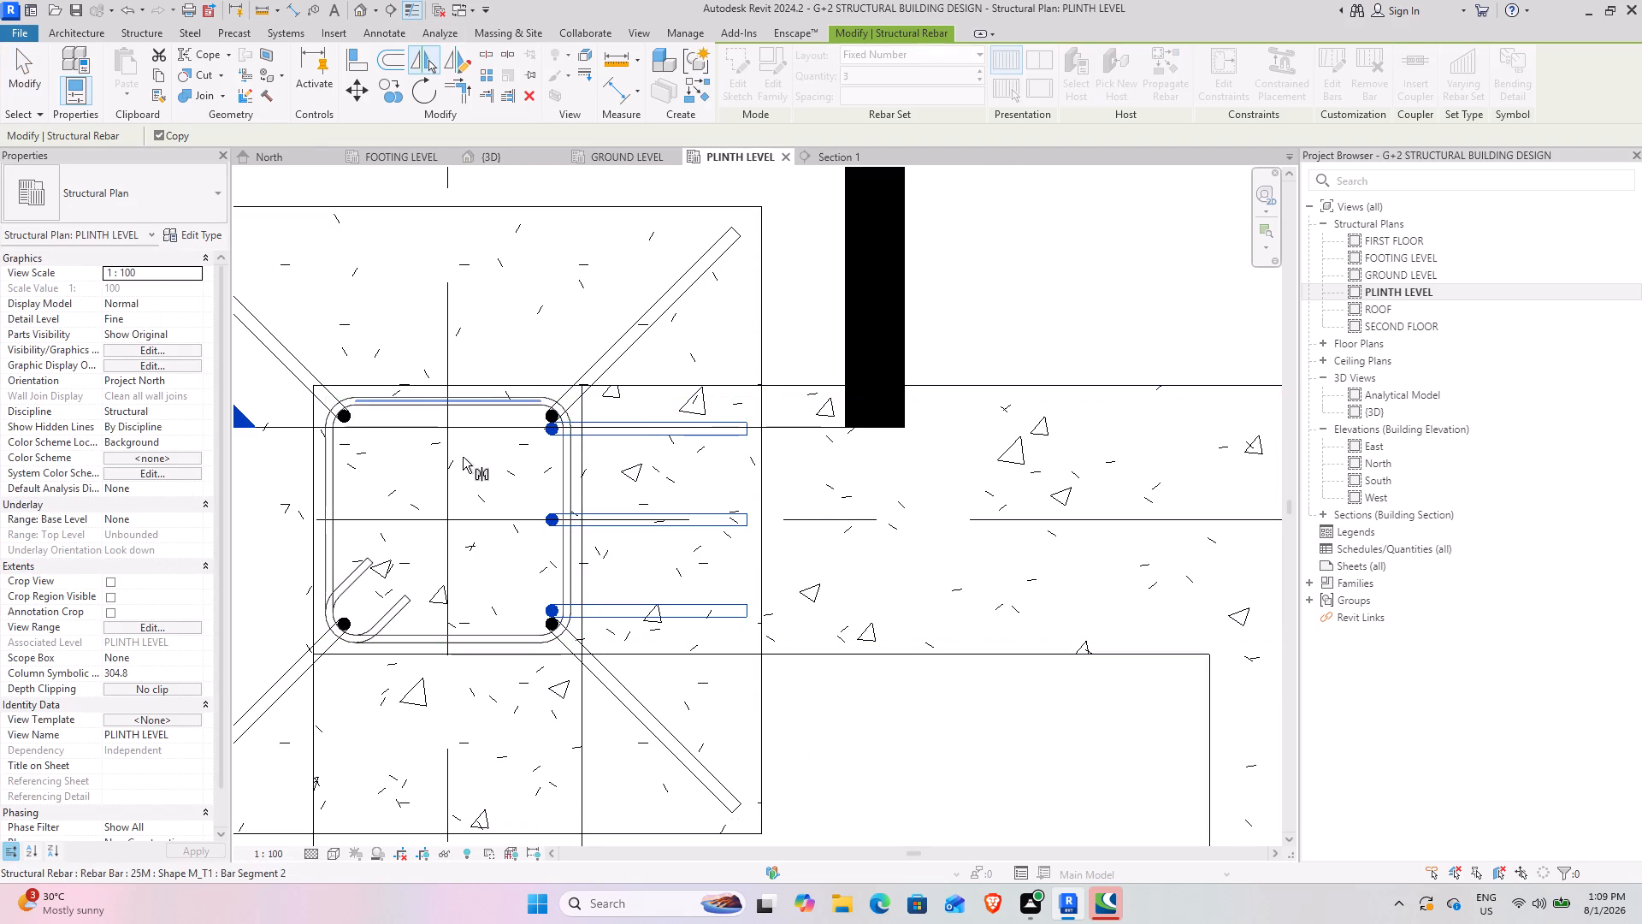
{"action": "left_click", "coordinate": [447, 483]}
Set the four corner bent bars and both east- and west-face bar sets to show unobscured in the {3D} view.
{"action": "scroll", "coordinate": [466, 662], "scroll_direction": "down", "scroll_amount": 3}
{"action": "middle_click_drag", "start_coordinate": [350, 641], "coordinate": [386, 632]}
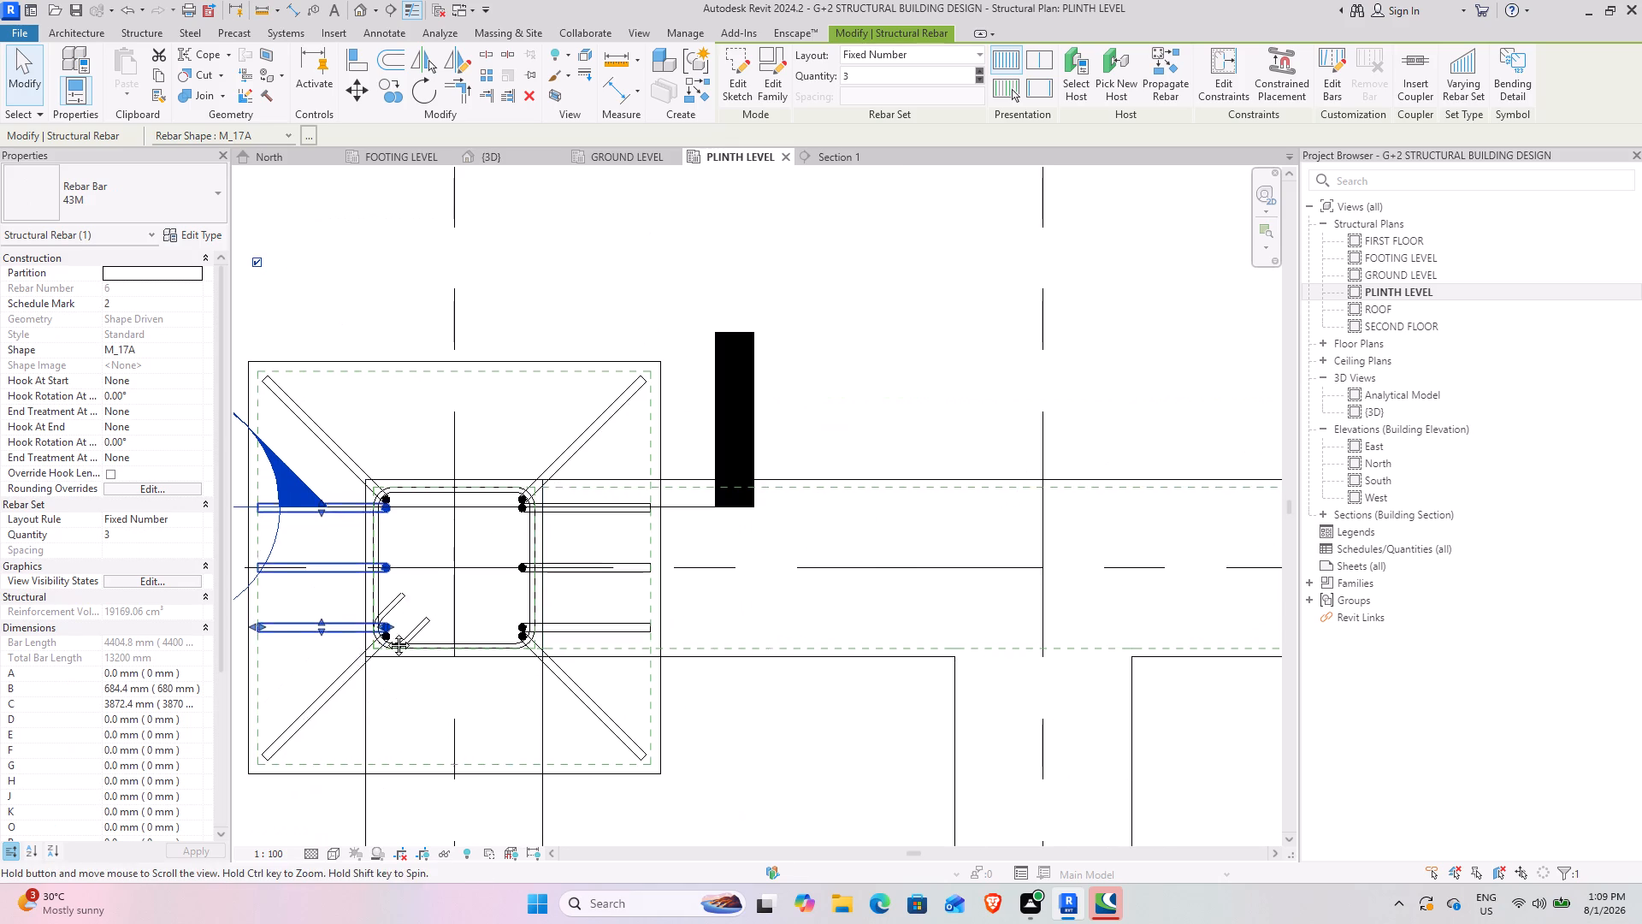
{"action": "middle_click_drag", "start_coordinate": [386, 632], "coordinate": [431, 631]}
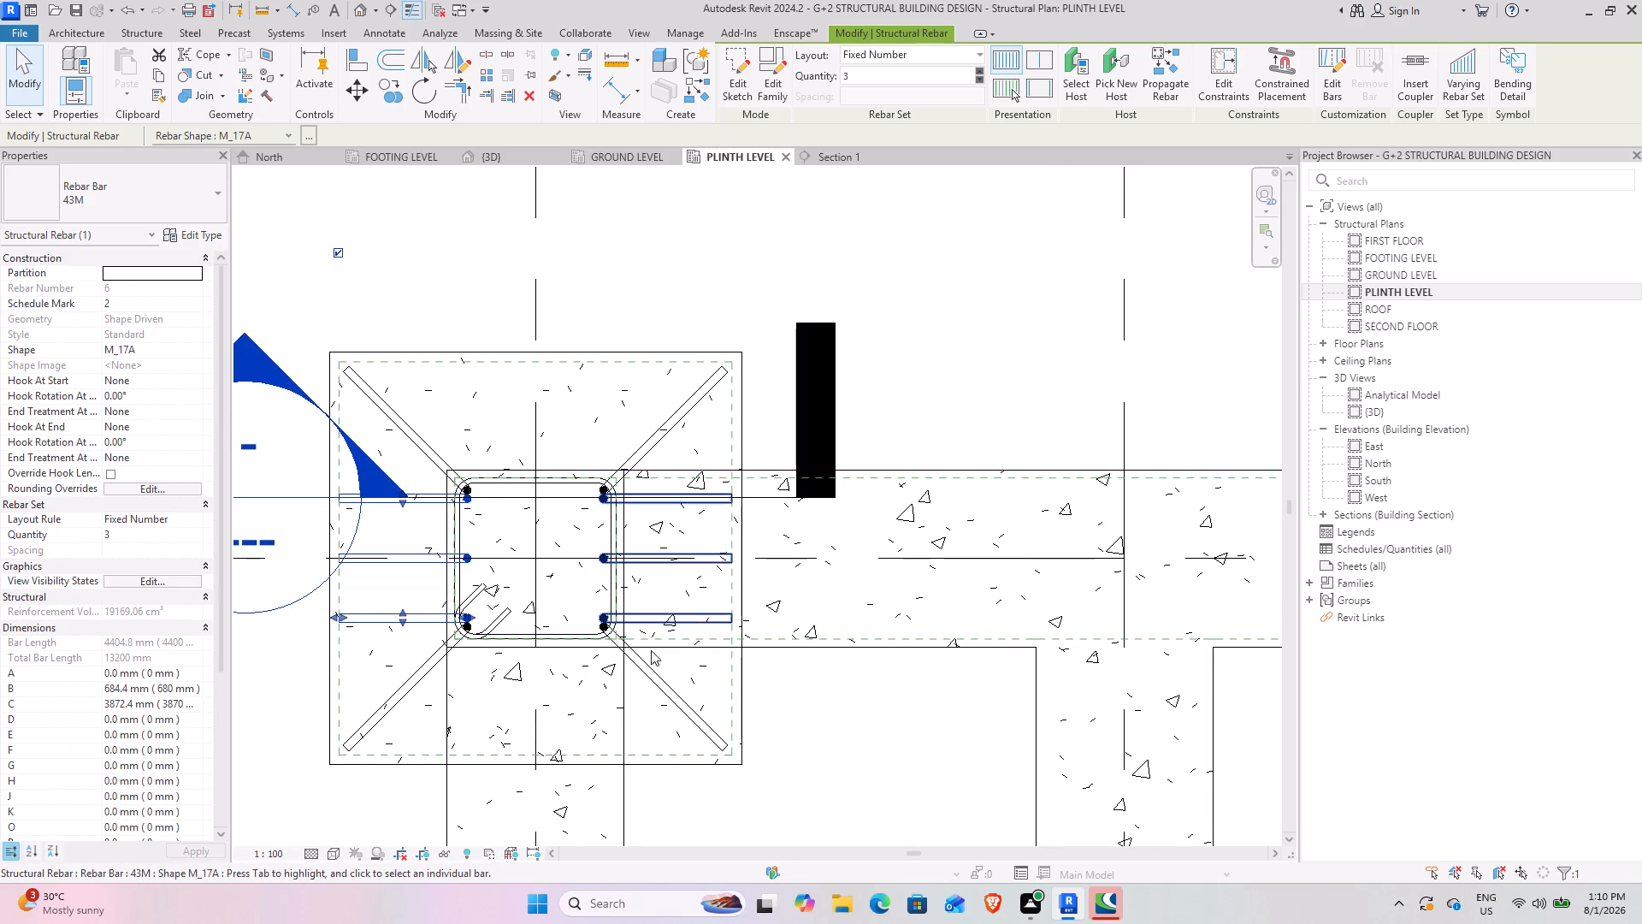
{"action": "left_click", "coordinate": [666, 690], "text": "ctrl"}
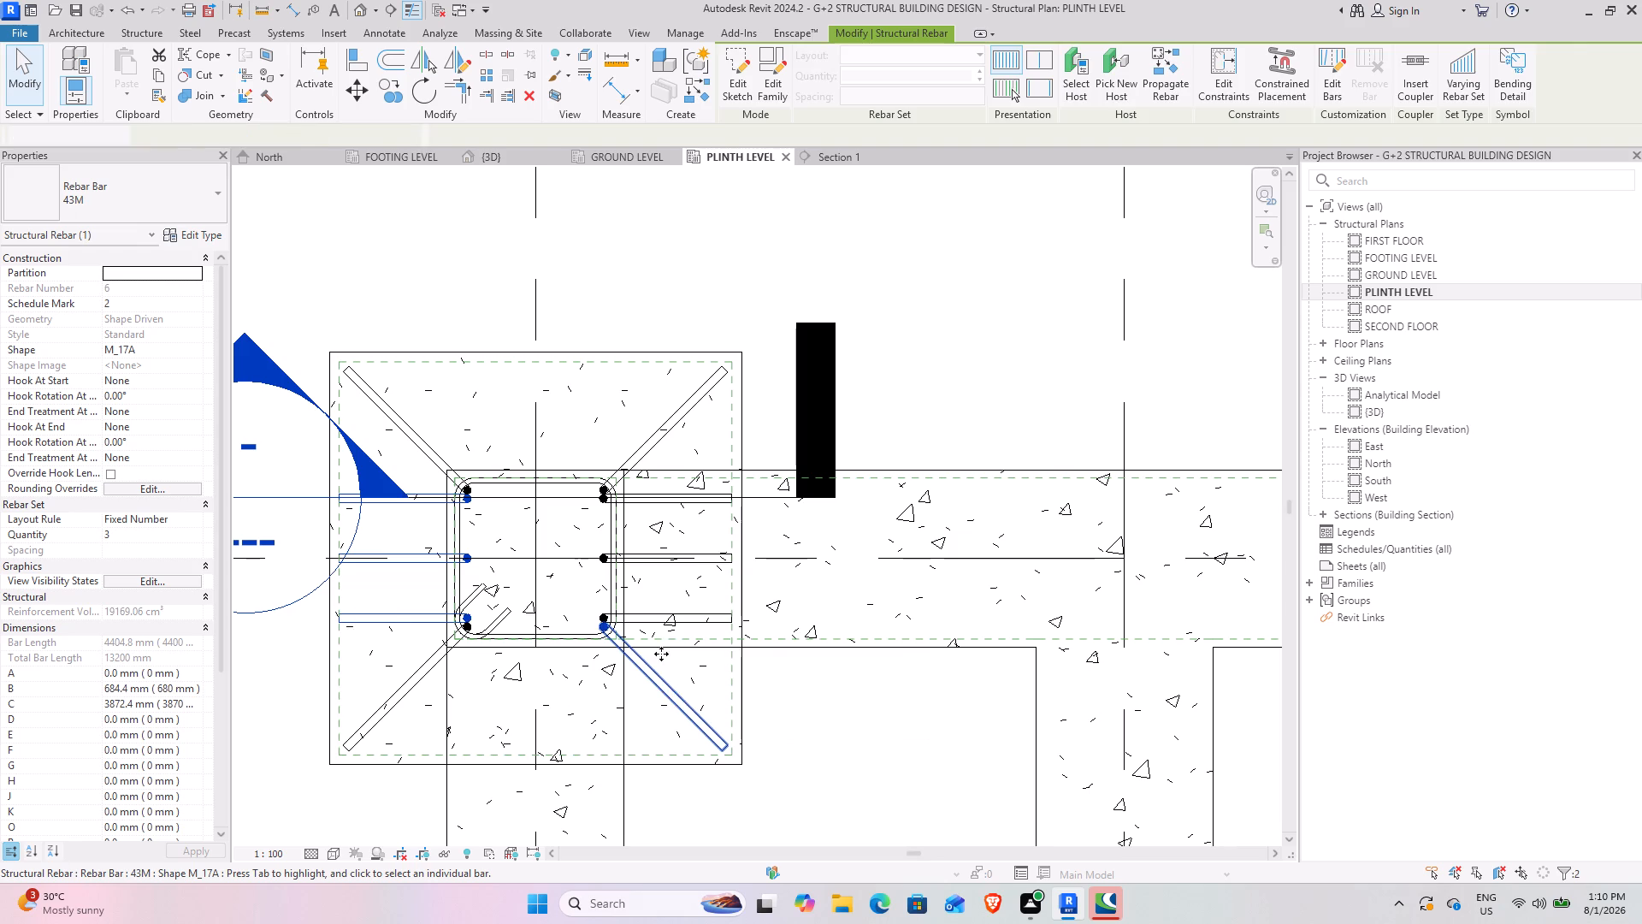
{"action": "left_click", "coordinate": [668, 615], "text": "ctrl"}
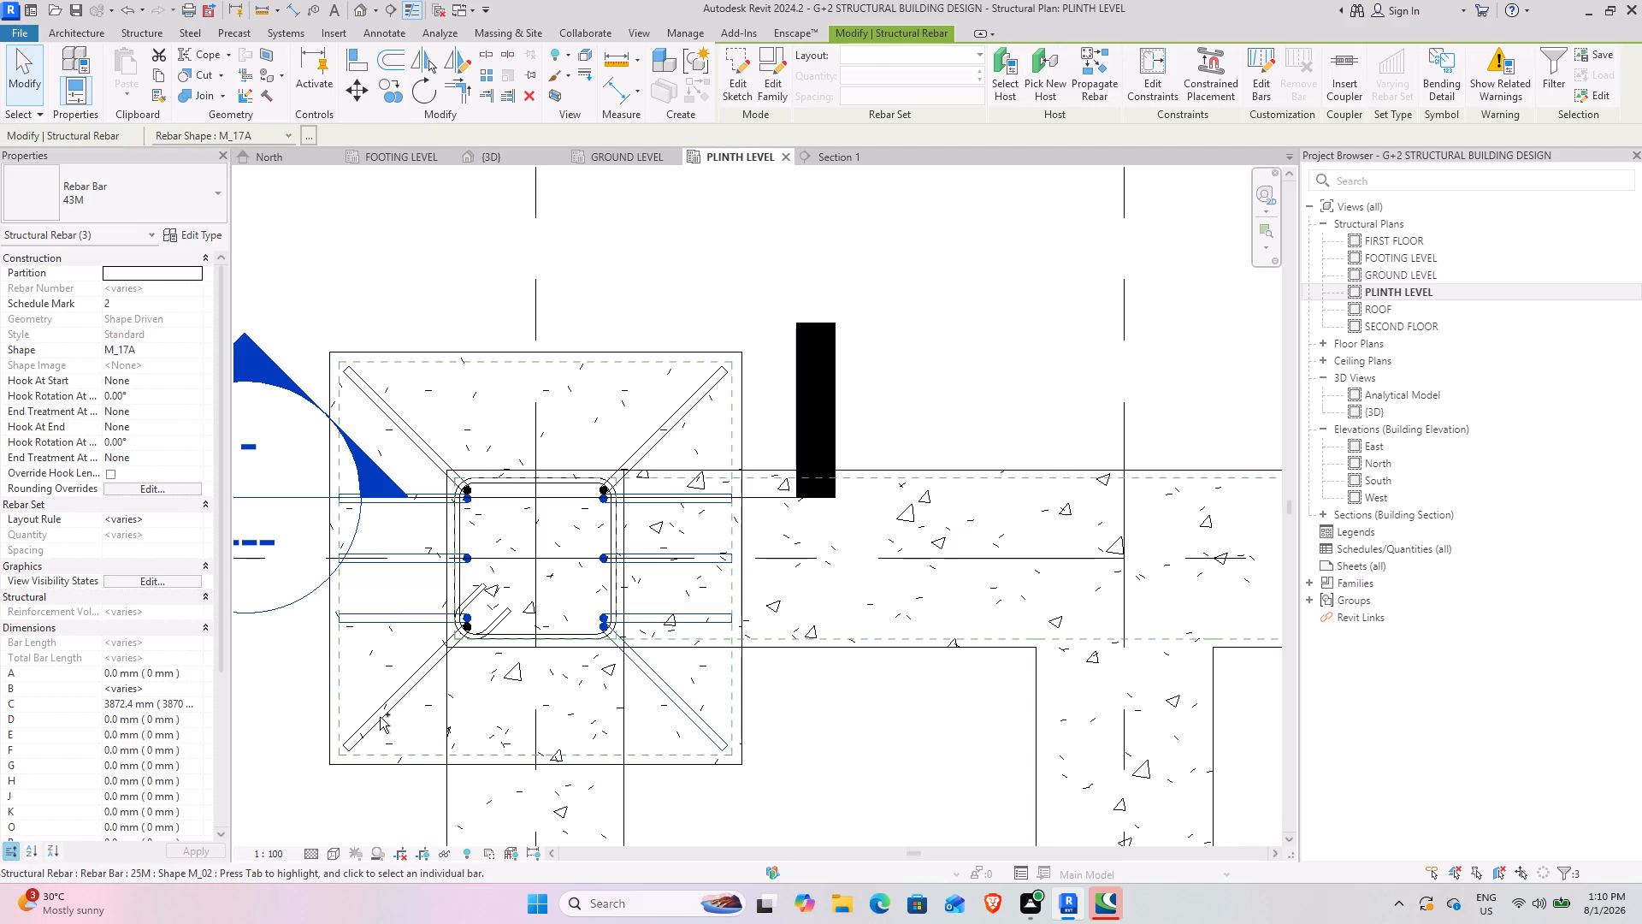
{"action": "left_click", "coordinate": [388, 691], "text": "ctrl"}
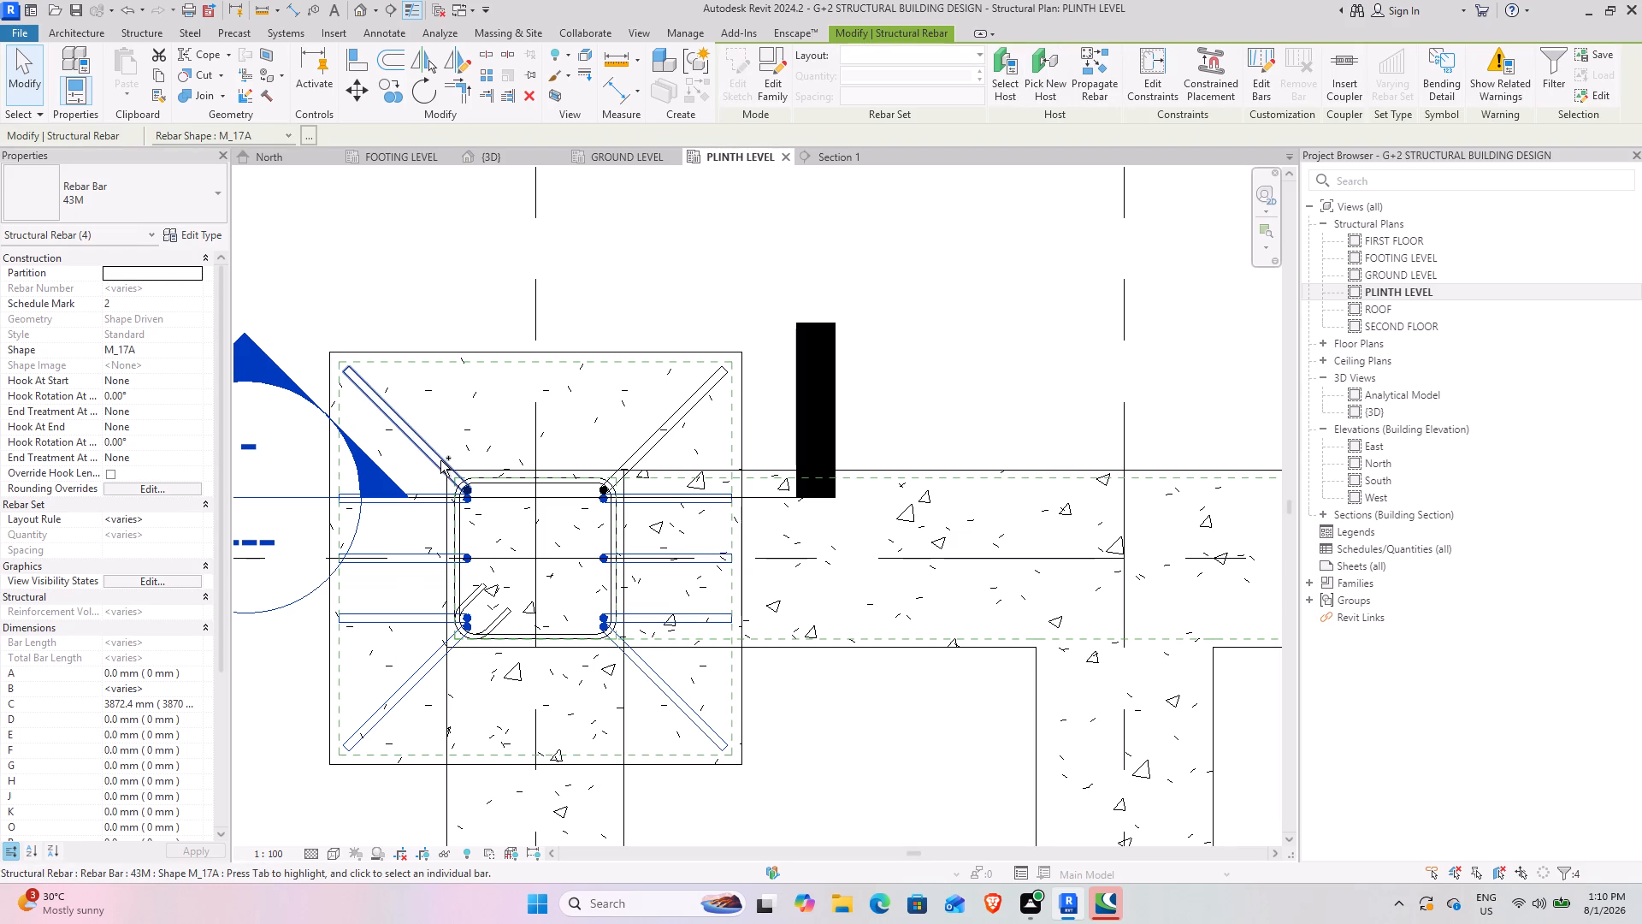
{"action": "left_click", "coordinate": [440, 460], "text": "ctrl"}
{"action": "scroll", "coordinate": [636, 452], "scroll_direction": "up", "scroll_amount": 3}
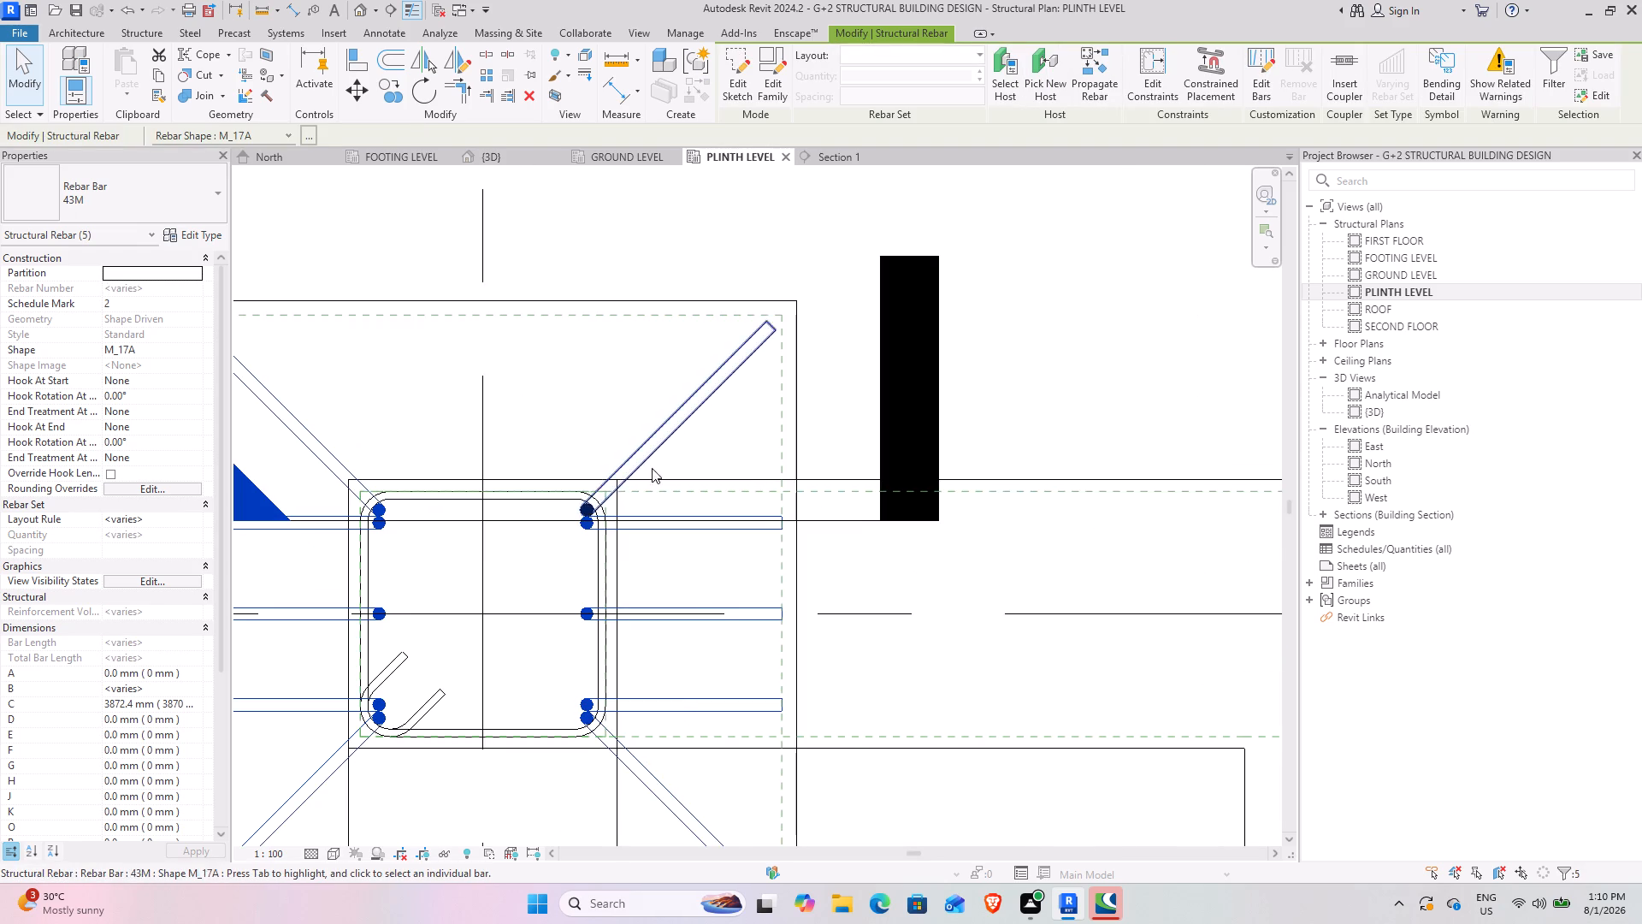
{"action": "left_click", "coordinate": [651, 459], "text": "ctrl"}
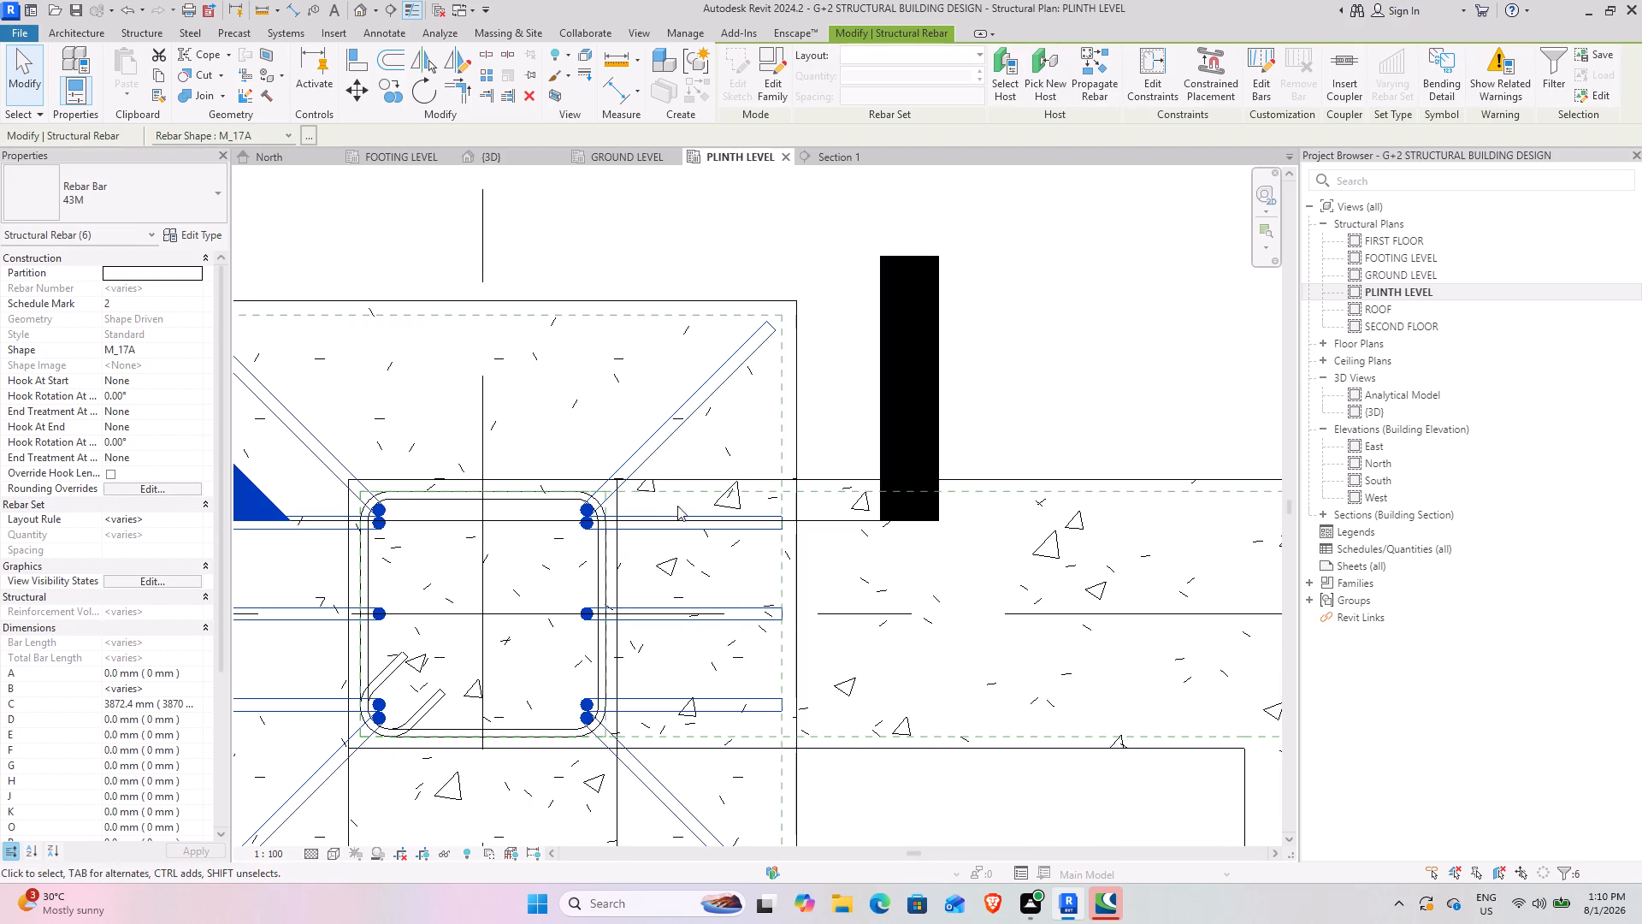
{"action": "left_click", "coordinate": [185, 580]}
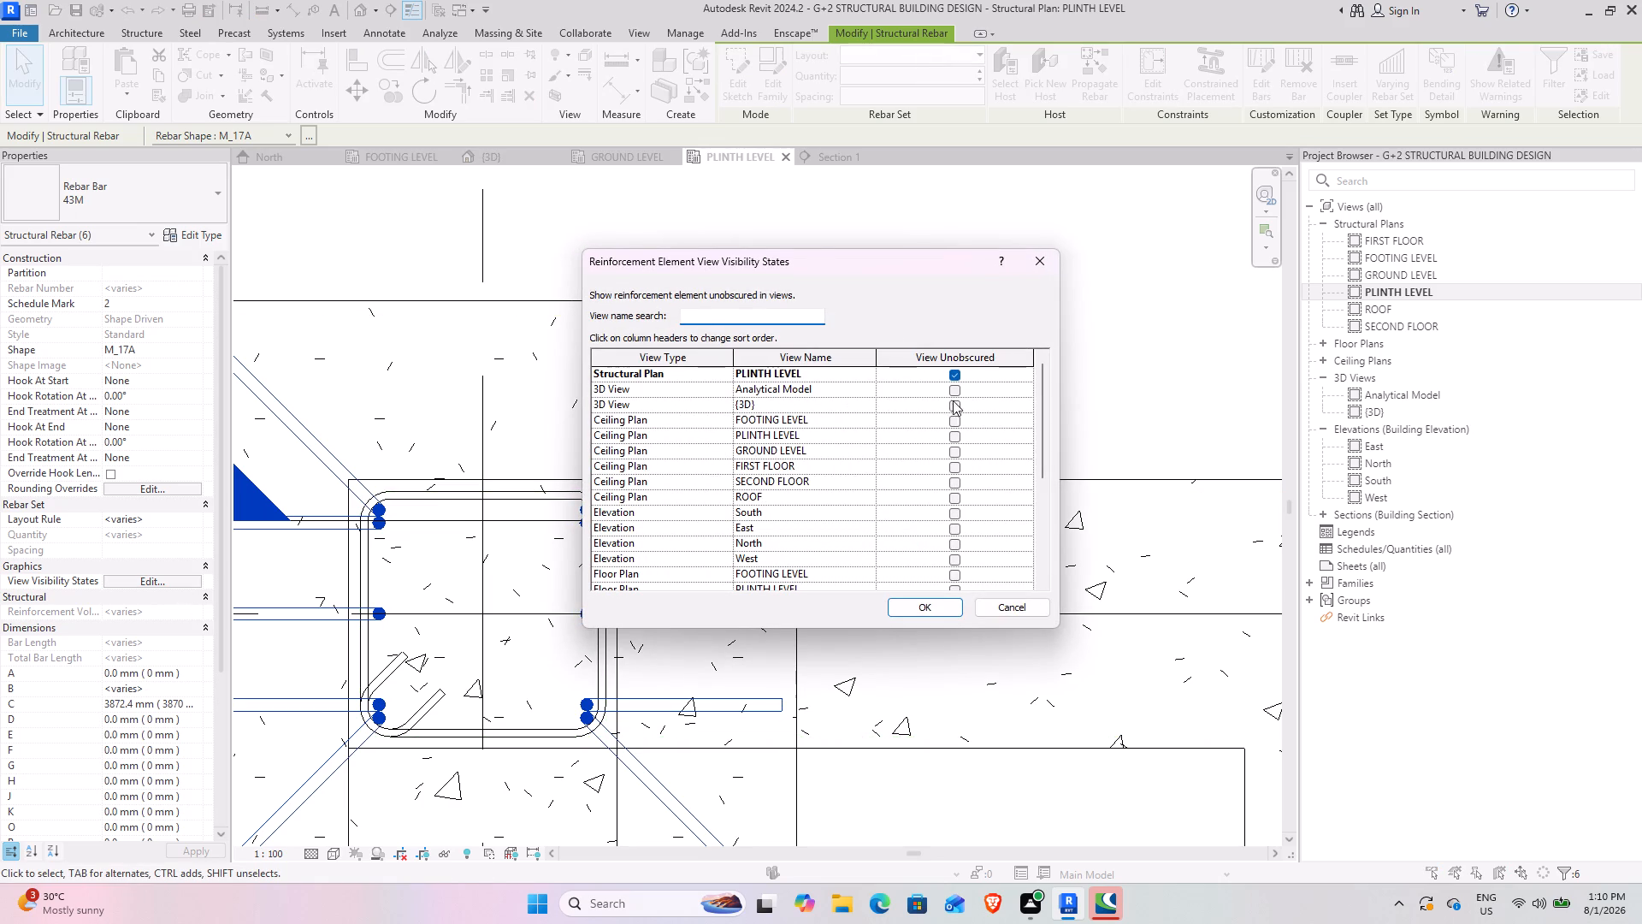
{"action": "left_click", "coordinate": [954, 406]}
{"action": "left_click", "coordinate": [912, 611]}
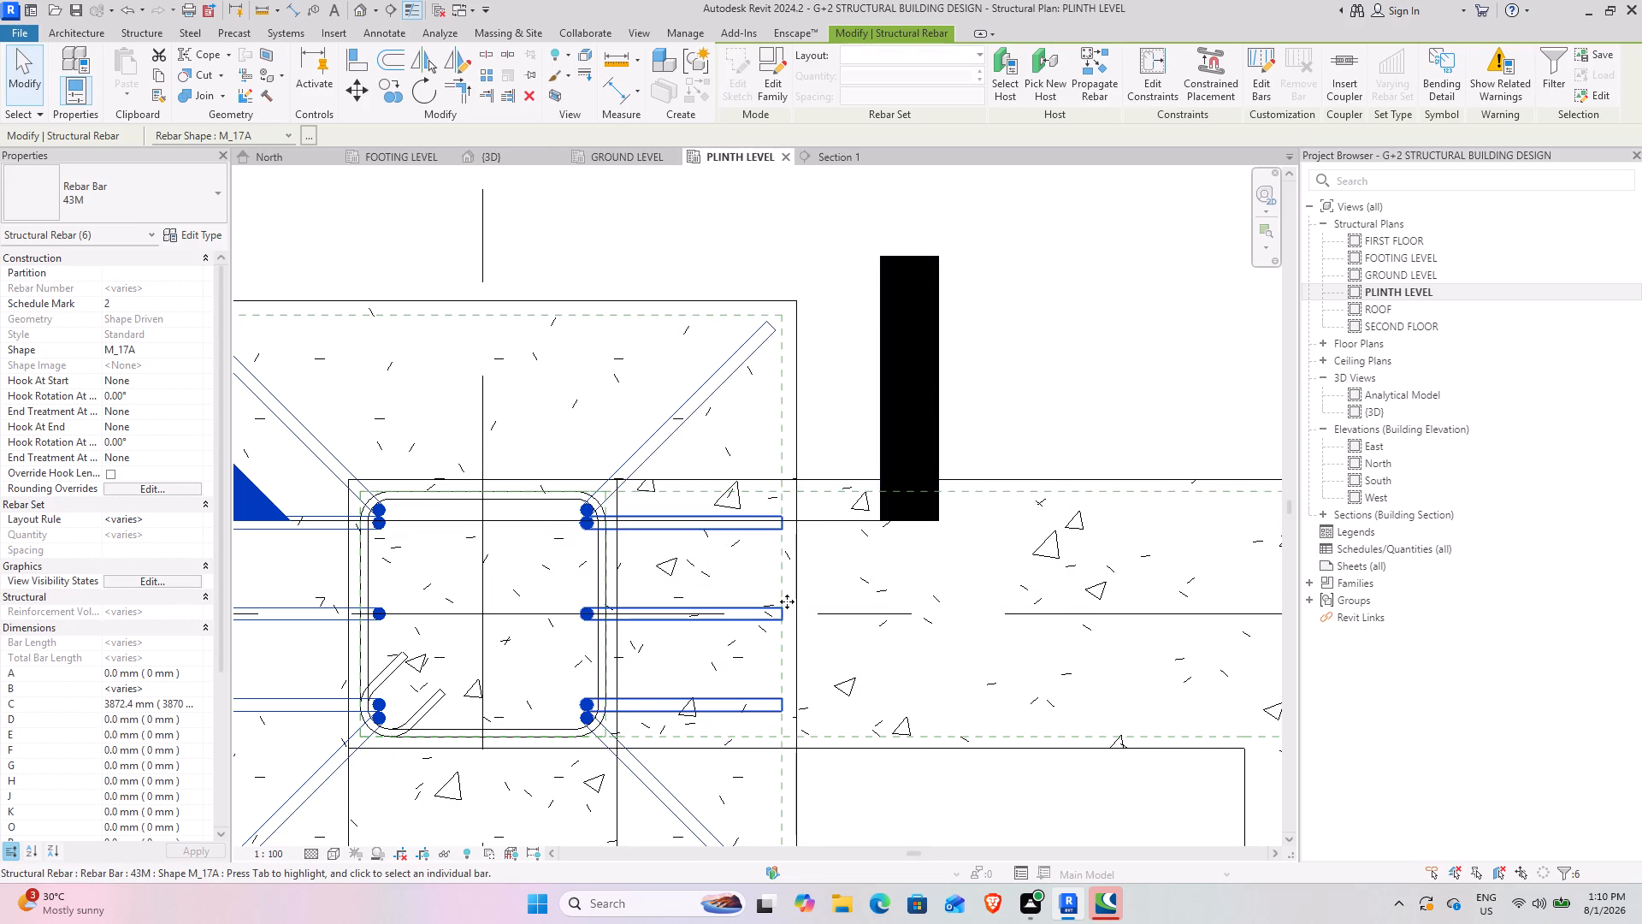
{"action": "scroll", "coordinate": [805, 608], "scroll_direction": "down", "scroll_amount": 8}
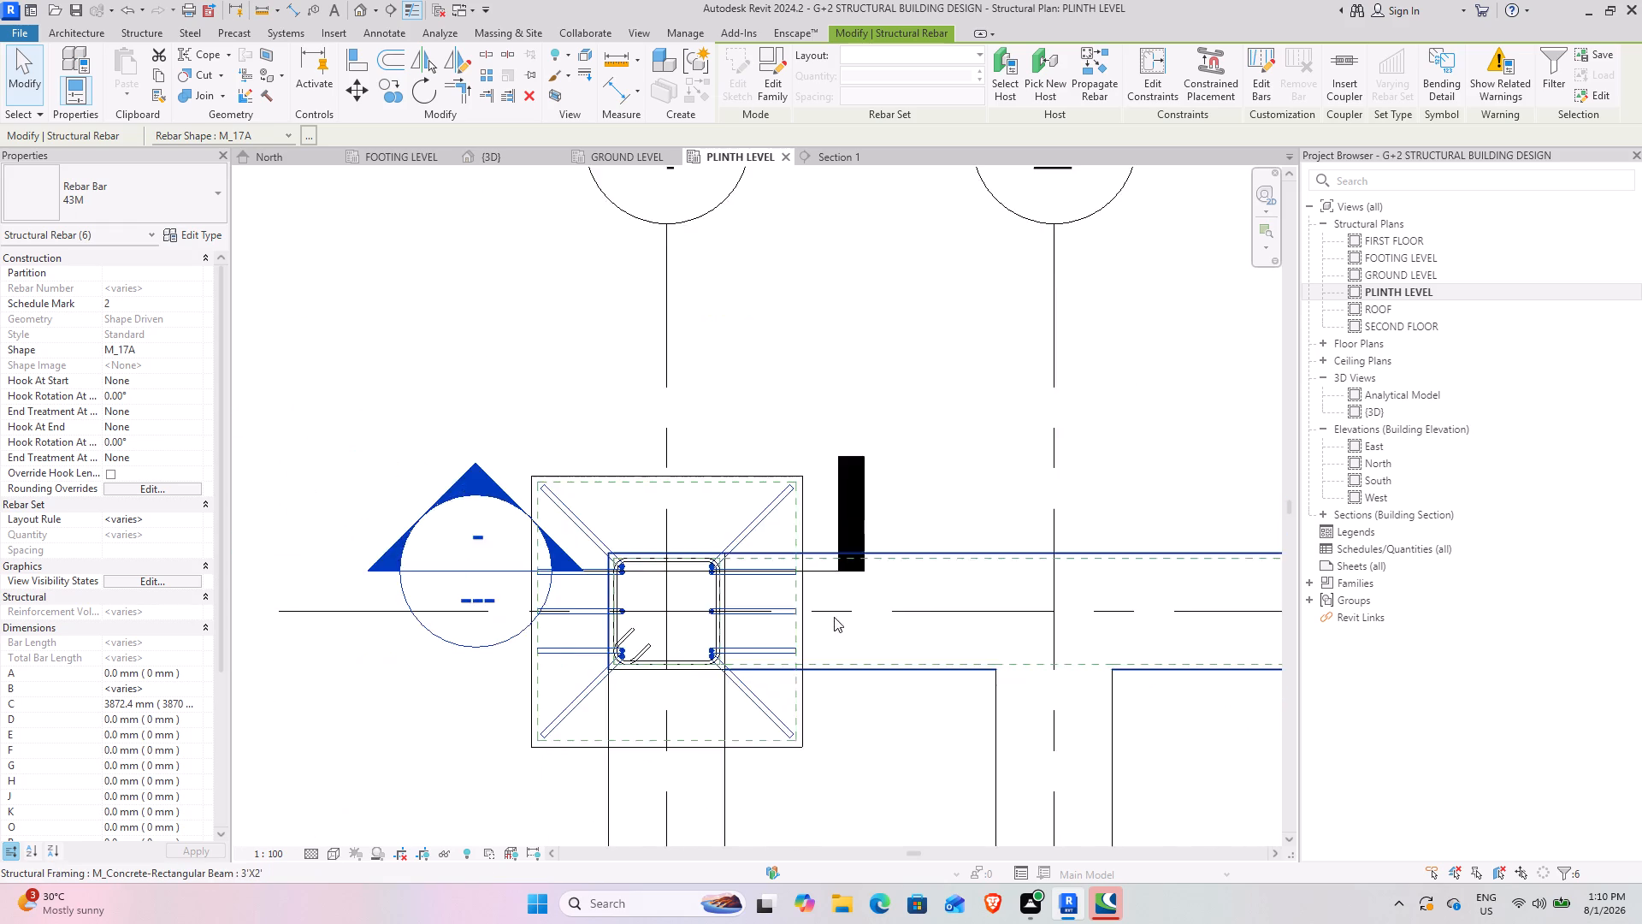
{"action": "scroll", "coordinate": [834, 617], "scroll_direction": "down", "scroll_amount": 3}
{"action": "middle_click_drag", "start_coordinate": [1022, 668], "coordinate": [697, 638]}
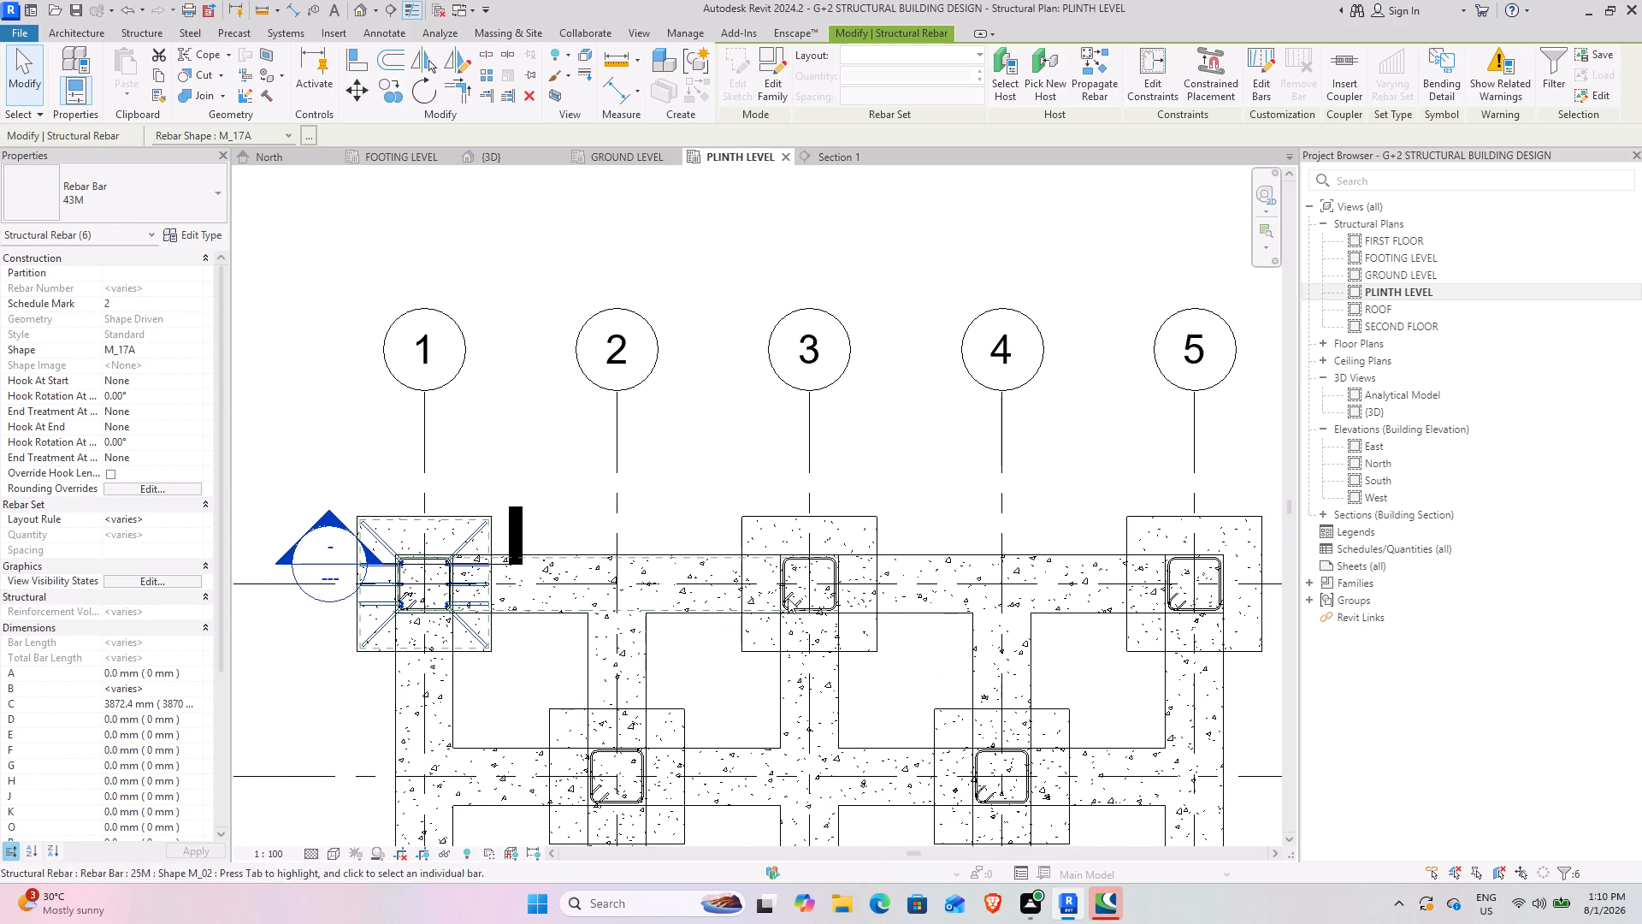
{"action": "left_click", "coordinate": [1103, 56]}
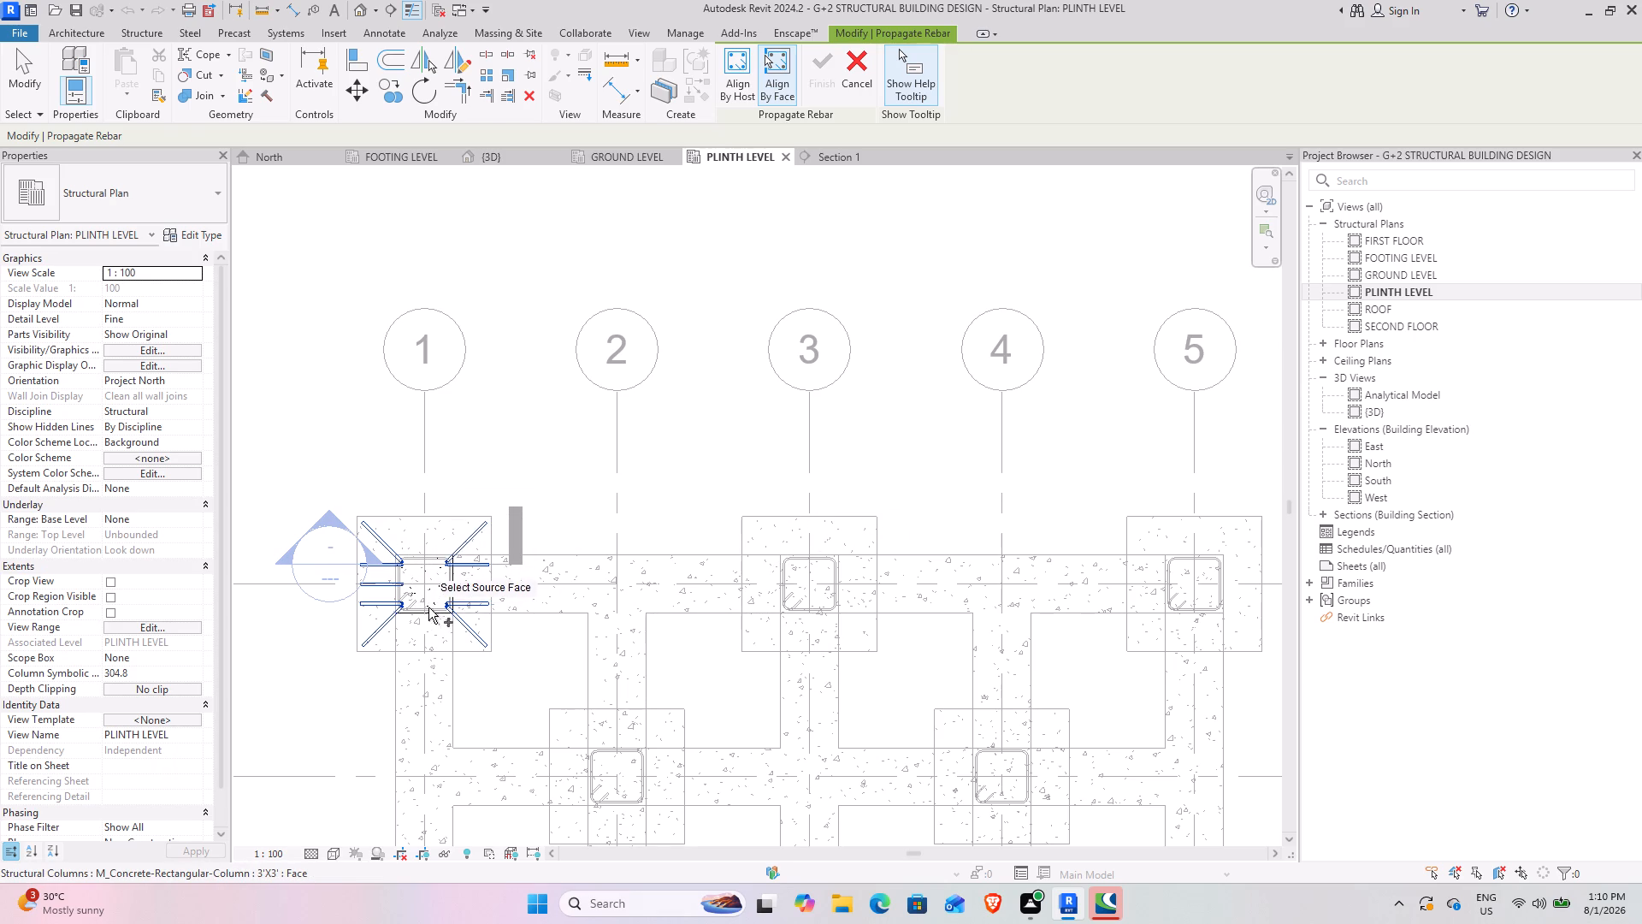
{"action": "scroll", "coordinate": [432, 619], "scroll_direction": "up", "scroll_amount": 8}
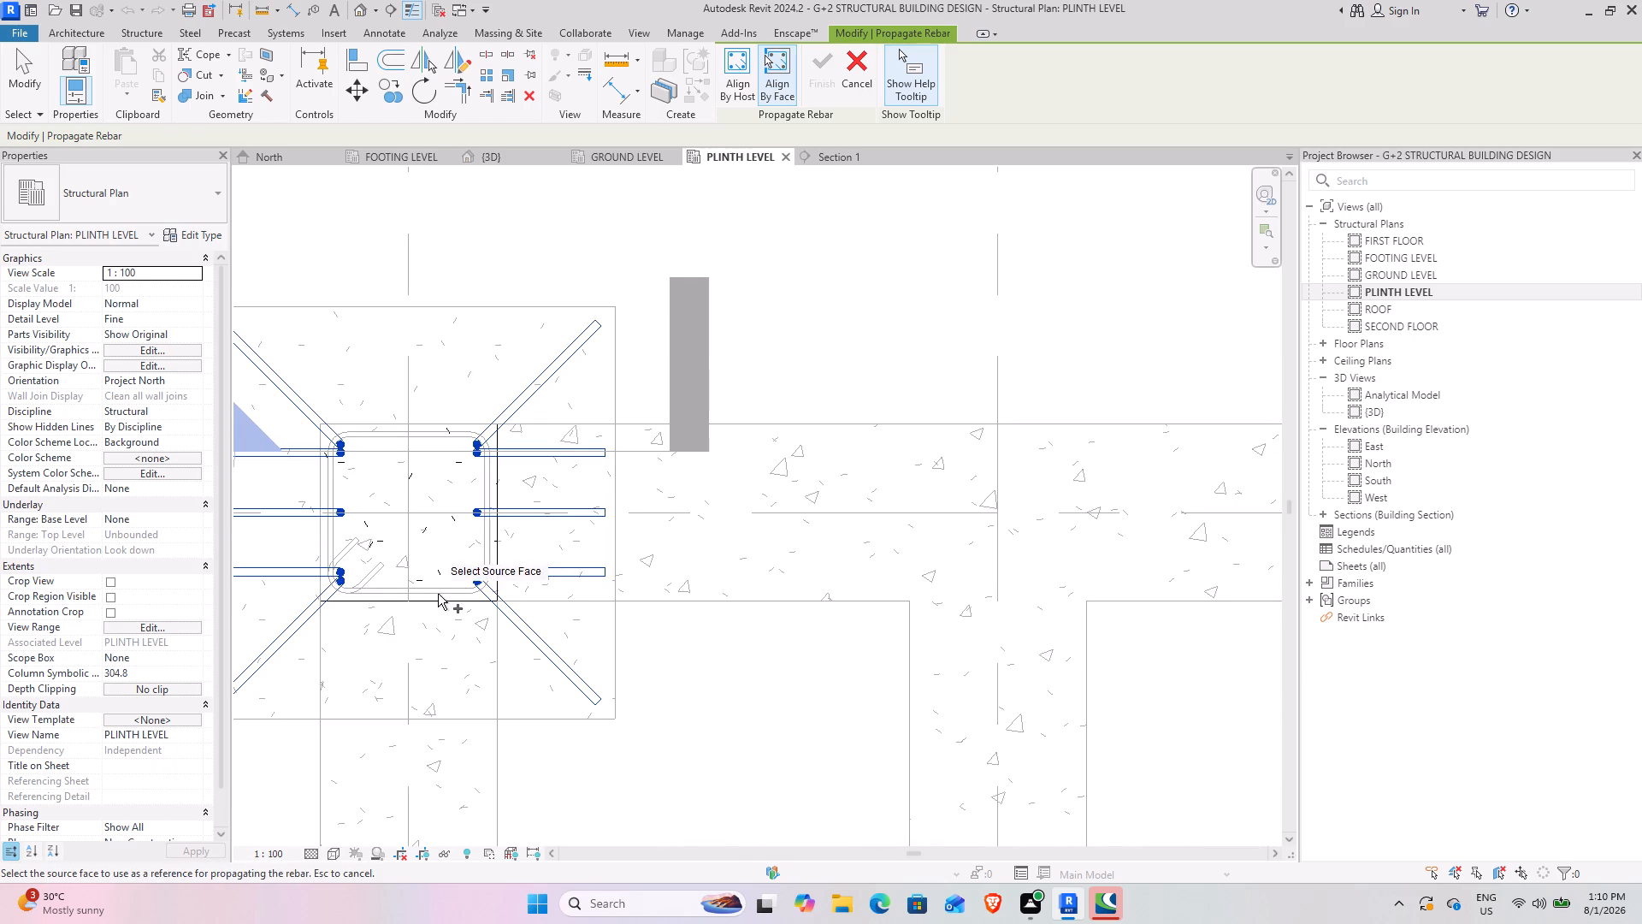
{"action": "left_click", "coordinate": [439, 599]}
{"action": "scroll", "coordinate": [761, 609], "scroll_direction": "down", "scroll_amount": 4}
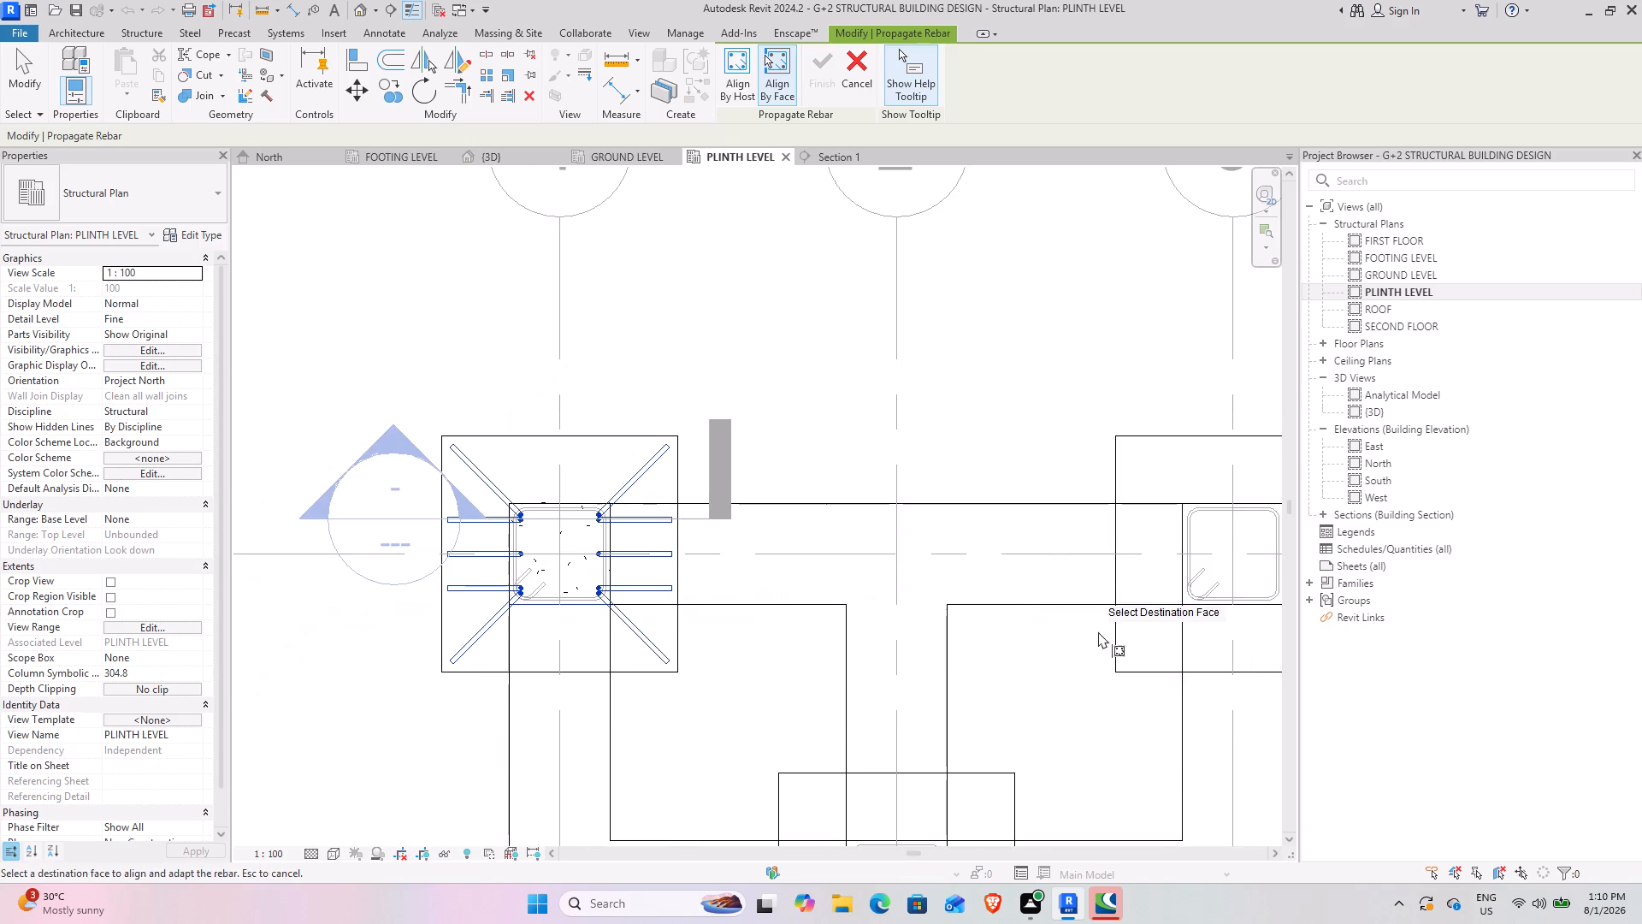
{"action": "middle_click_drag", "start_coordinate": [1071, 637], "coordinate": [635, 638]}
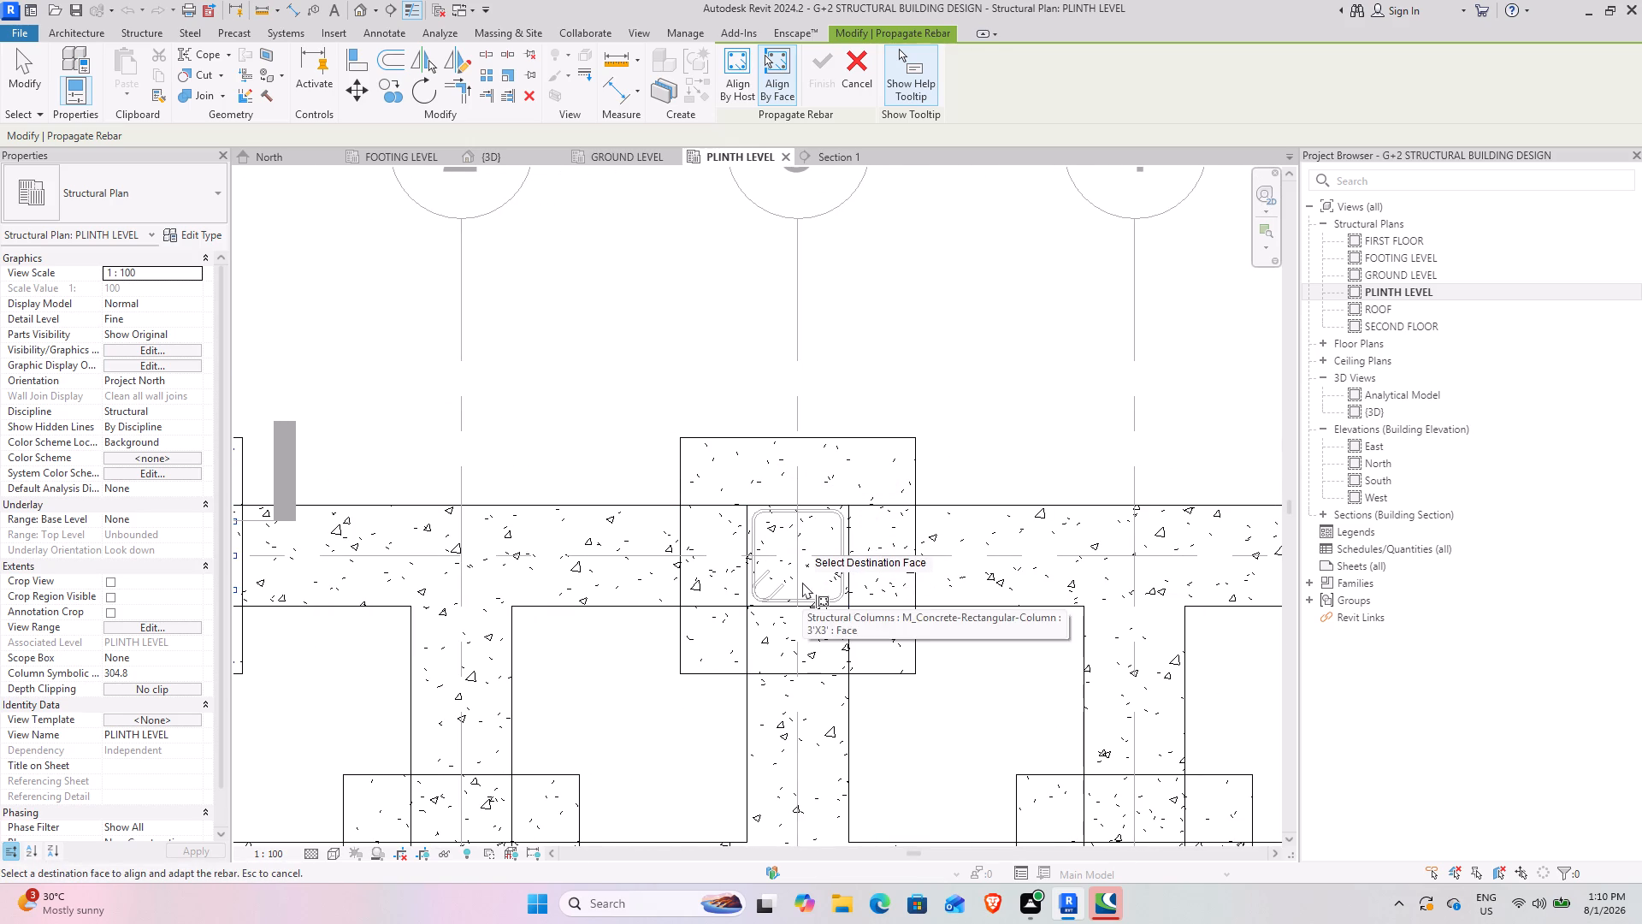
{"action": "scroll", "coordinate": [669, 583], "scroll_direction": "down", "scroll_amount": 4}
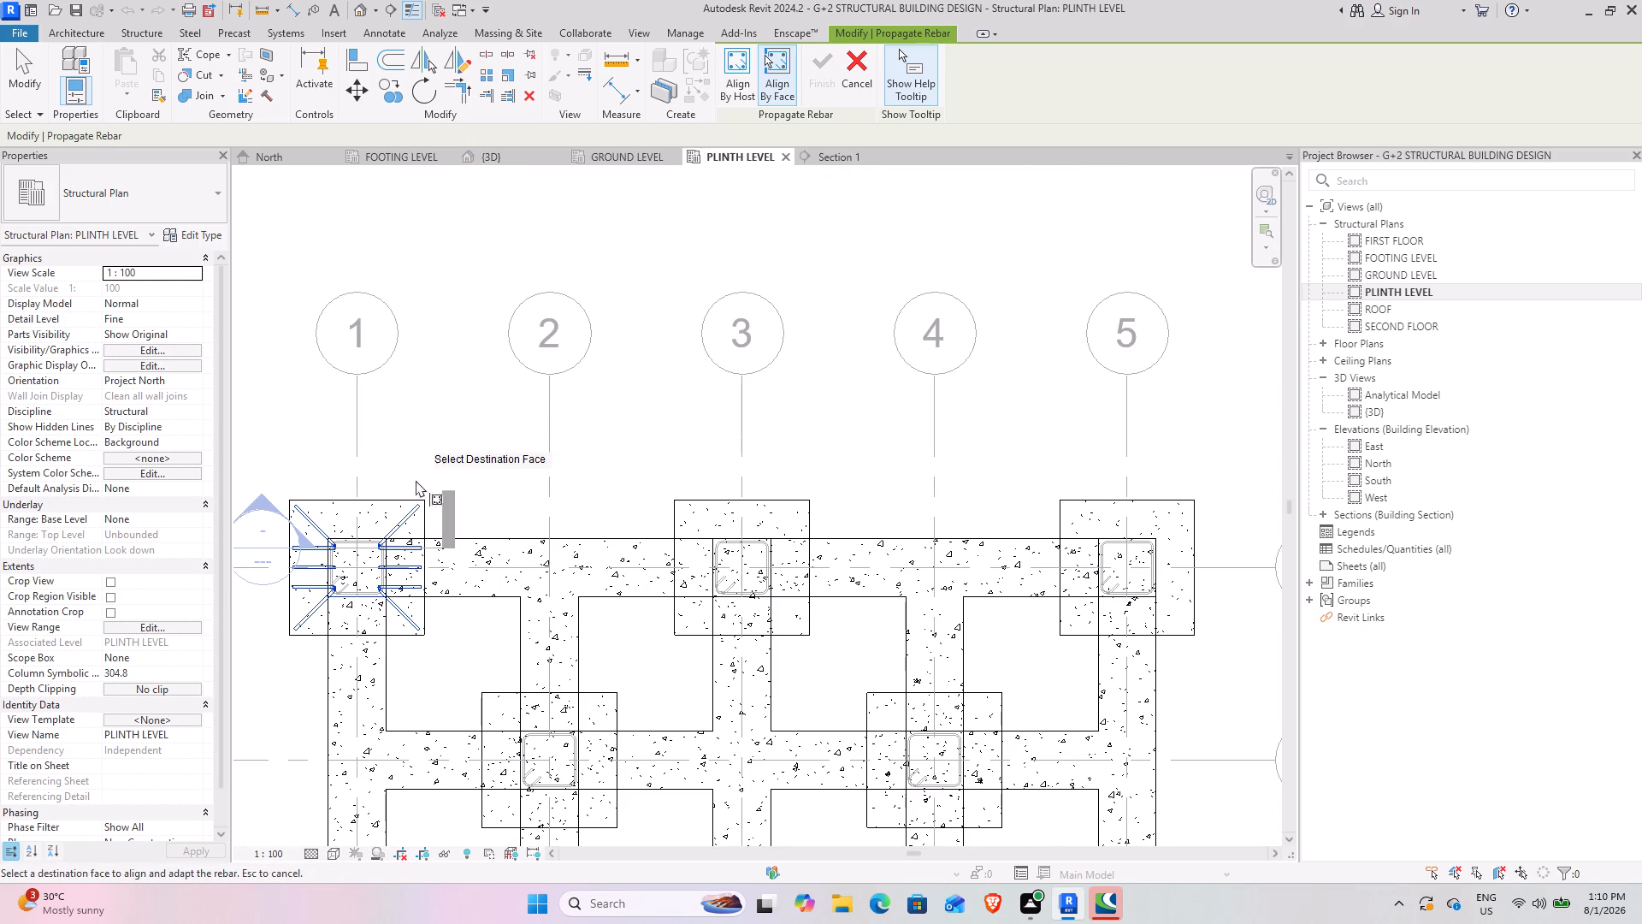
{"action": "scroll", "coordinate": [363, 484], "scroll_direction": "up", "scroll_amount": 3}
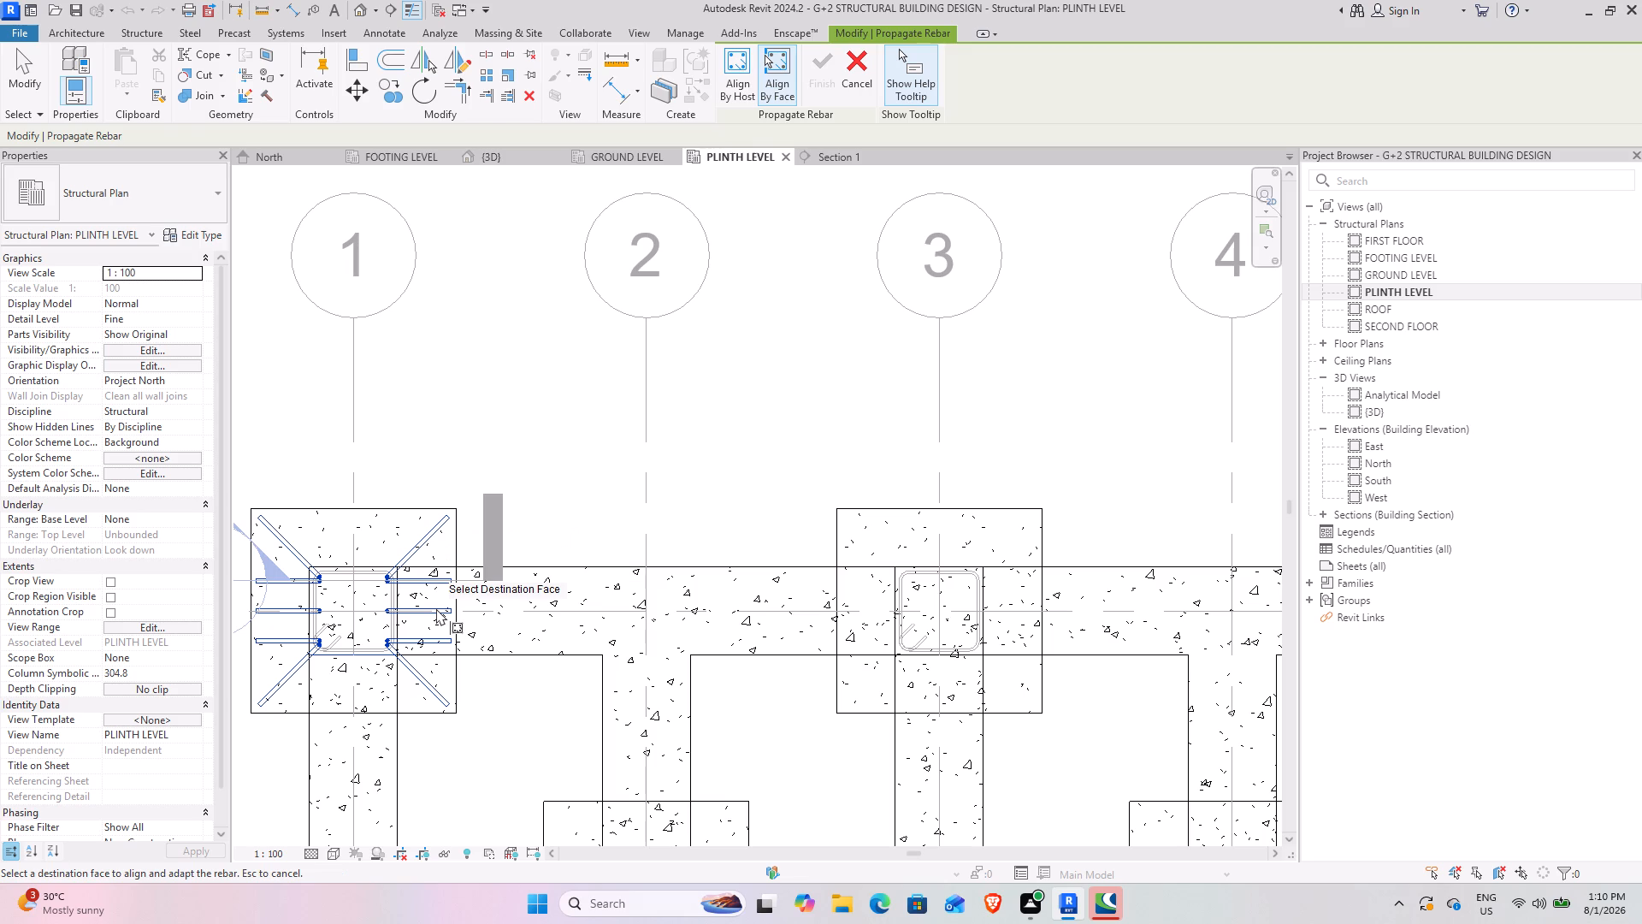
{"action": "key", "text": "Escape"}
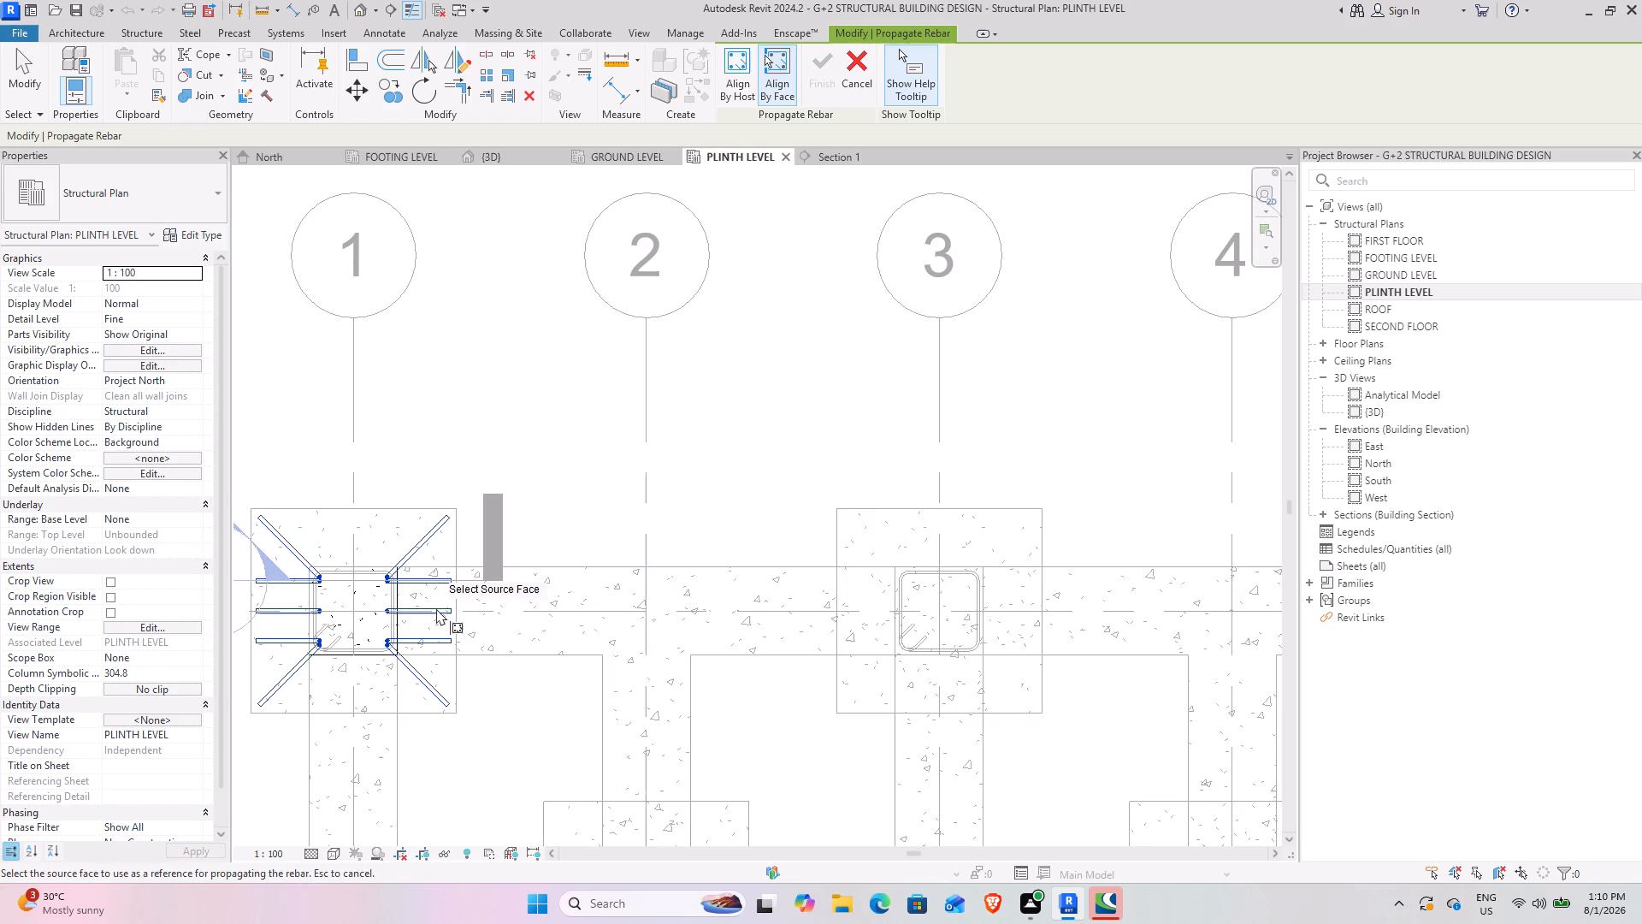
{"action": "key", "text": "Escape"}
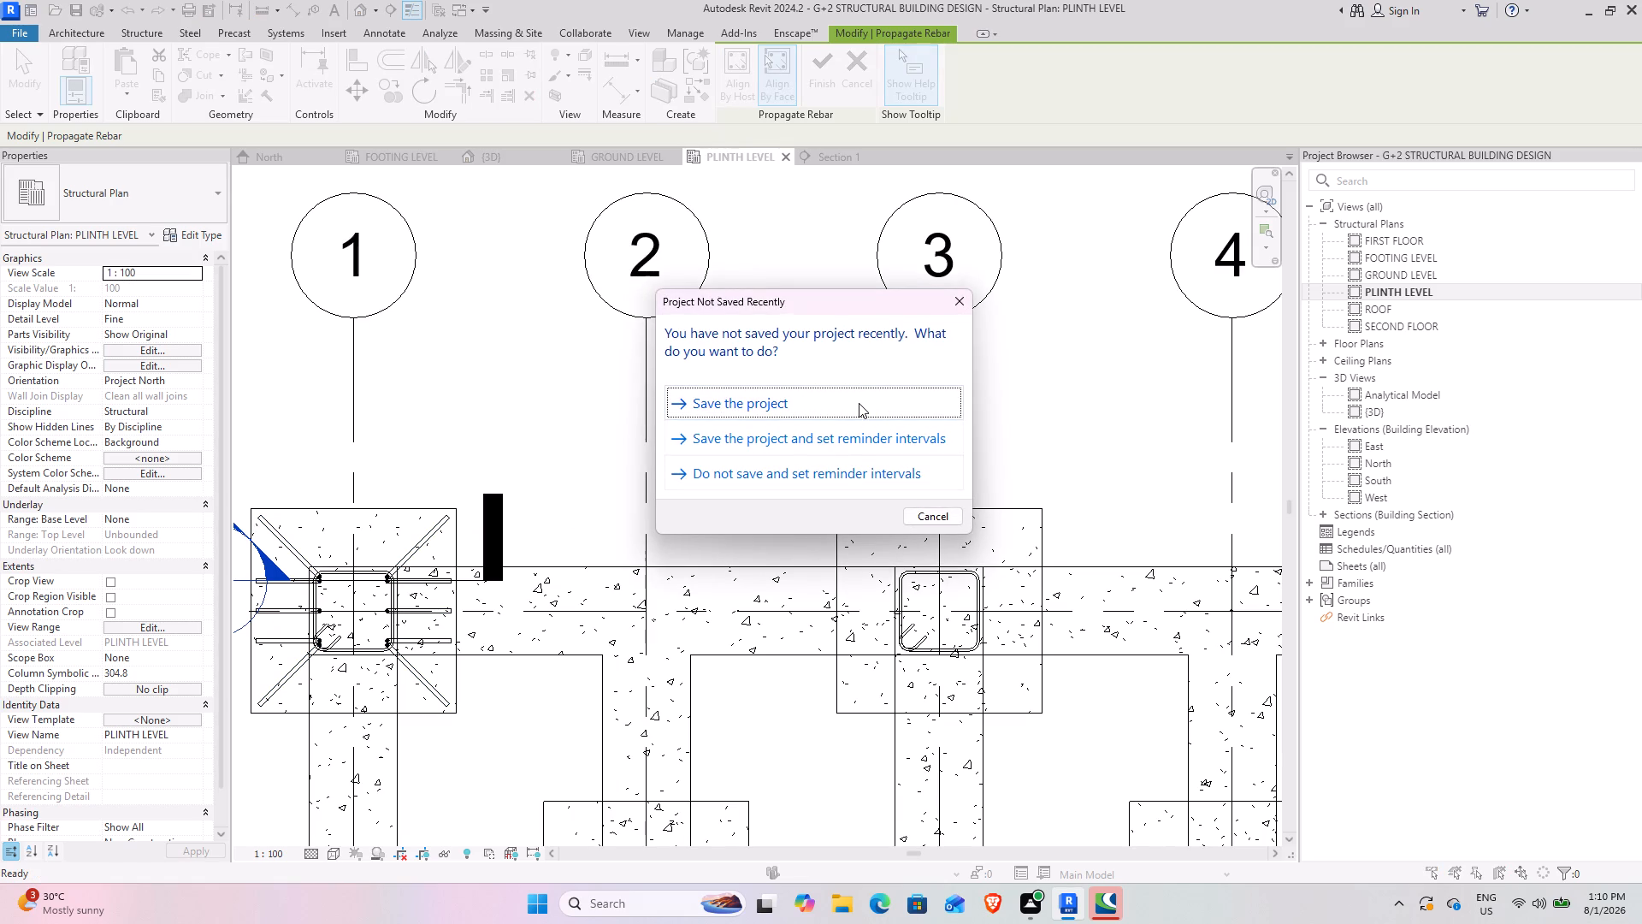
Save the project.
{"action": "left_click", "coordinate": [859, 403]}
Rotate-copy the east-face three-bar set 90° to point north, pivoting about the column end of its middle bar.
{"action": "scroll", "coordinate": [338, 567], "scroll_direction": "up", "scroll_amount": 3}
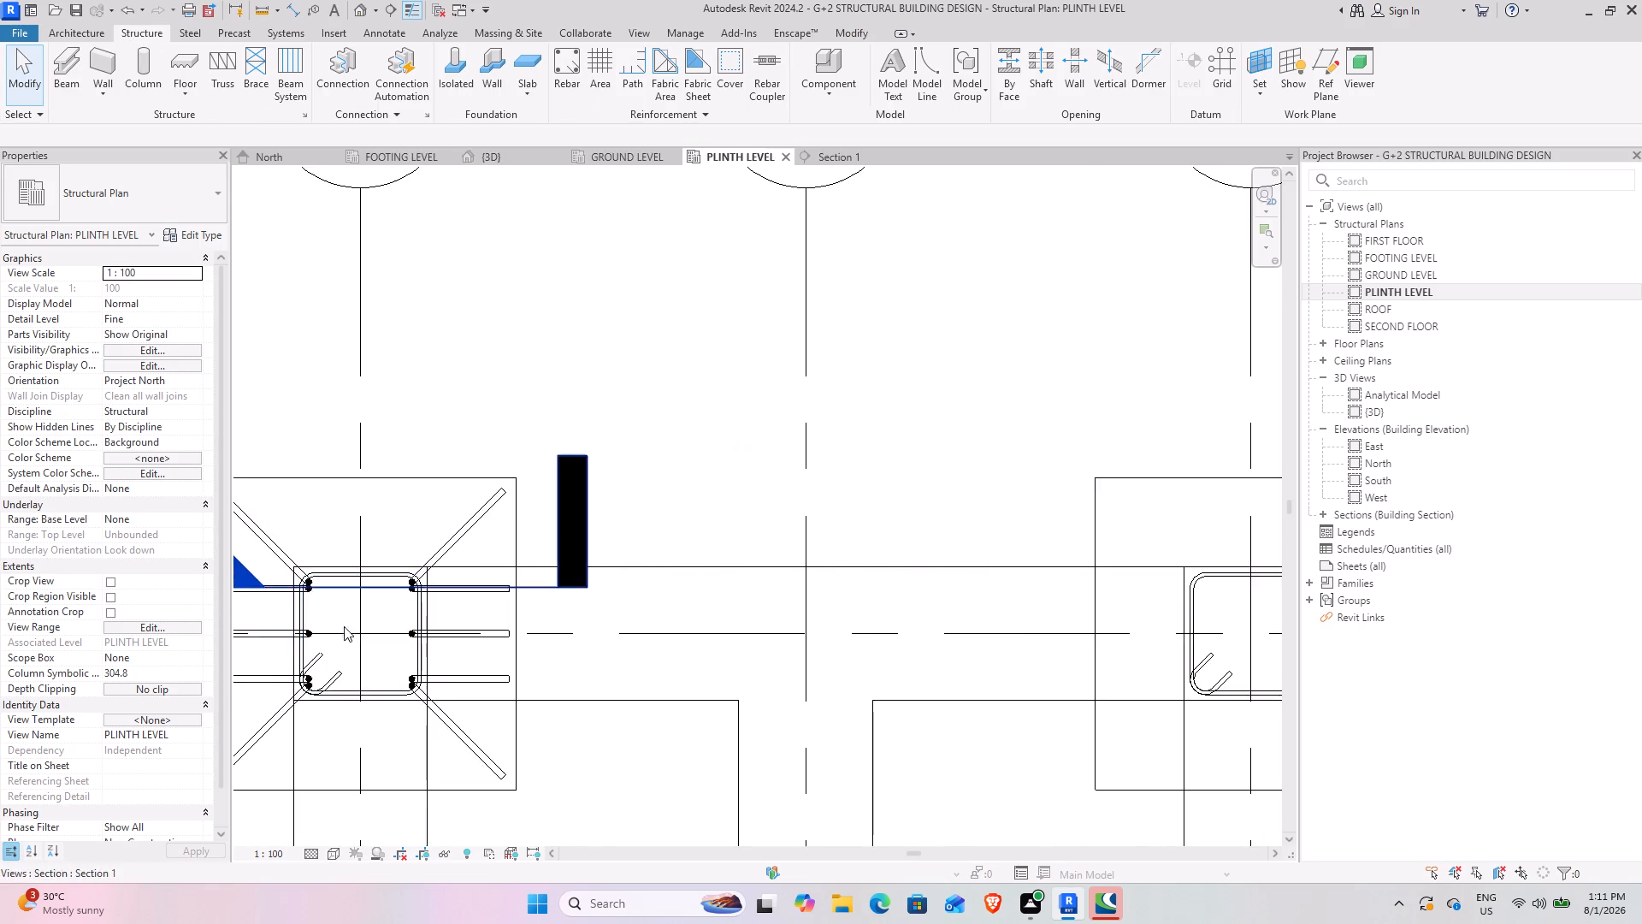
{"action": "scroll", "coordinate": [345, 634], "scroll_direction": "up", "scroll_amount": 1}
{"action": "middle_click_drag", "start_coordinate": [345, 634], "coordinate": [578, 617]}
{"action": "scroll", "coordinate": [609, 573], "scroll_direction": "up", "scroll_amount": 3}
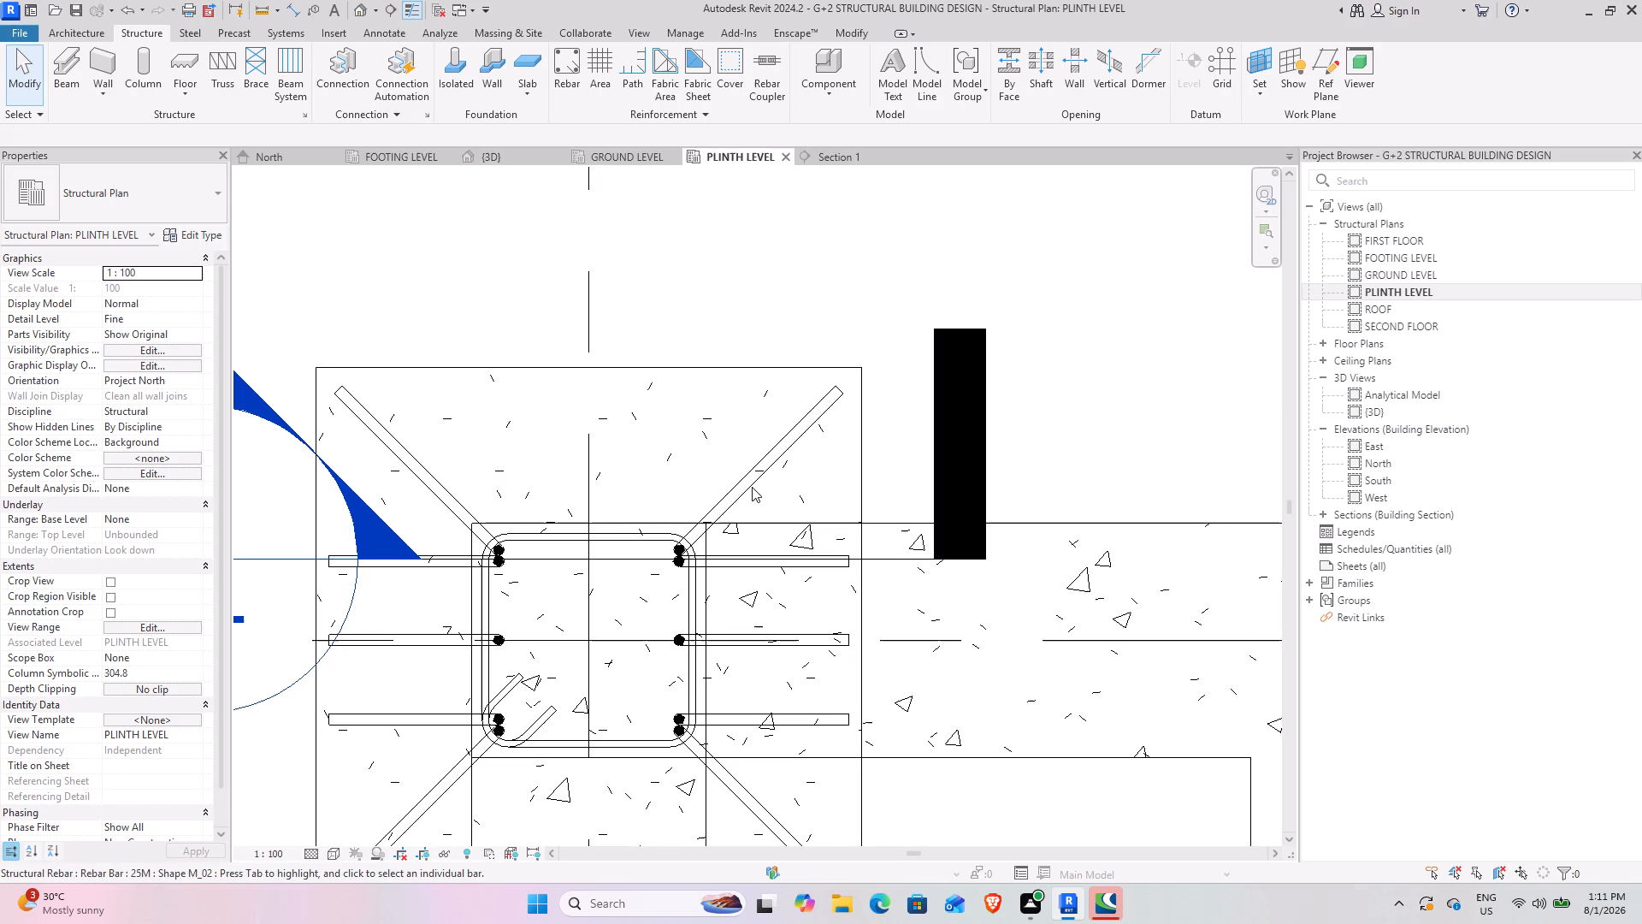
{"action": "left_click", "coordinate": [762, 652]}
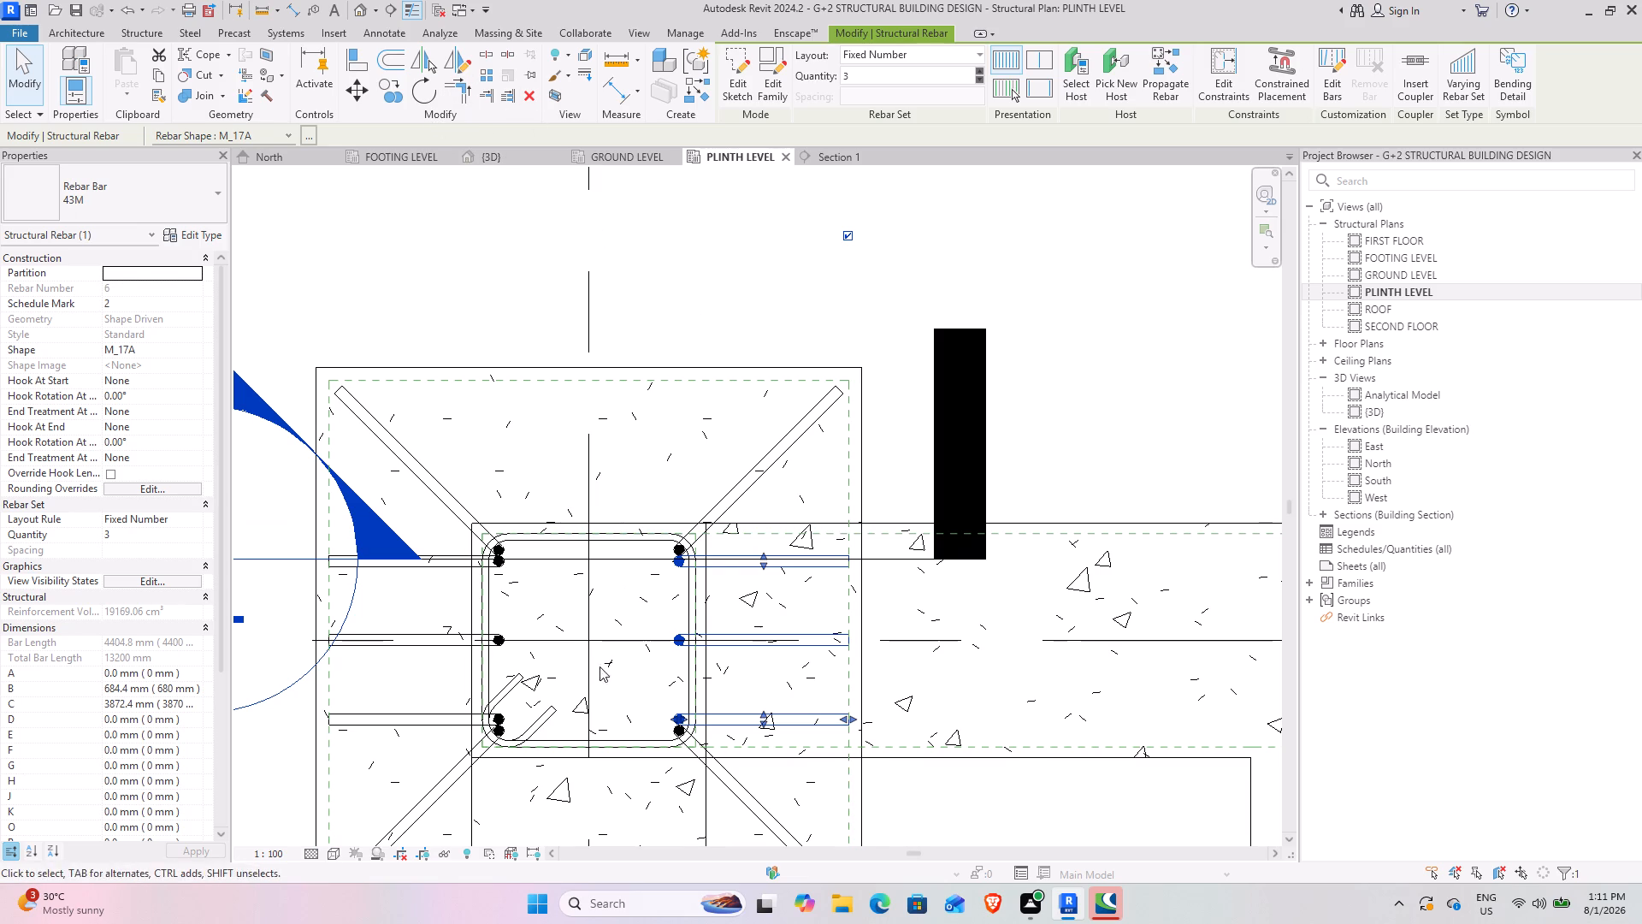
{"action": "left_click", "coordinate": [632, 786]}
{"action": "left_click", "coordinate": [727, 567]}
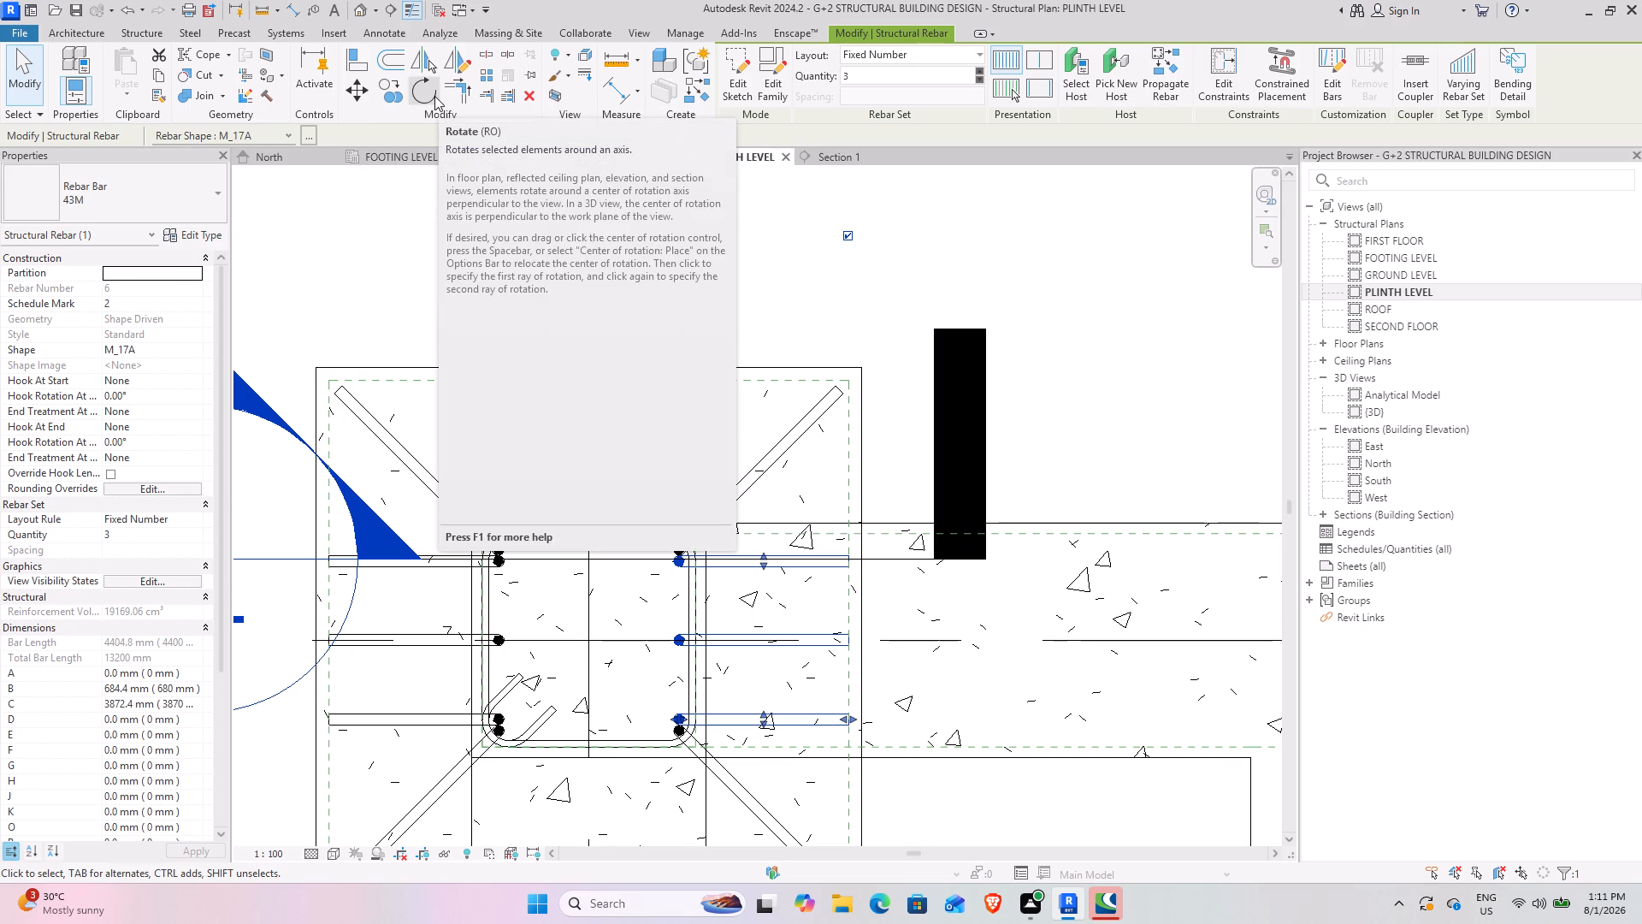
{"action": "left_click", "coordinate": [434, 96]}
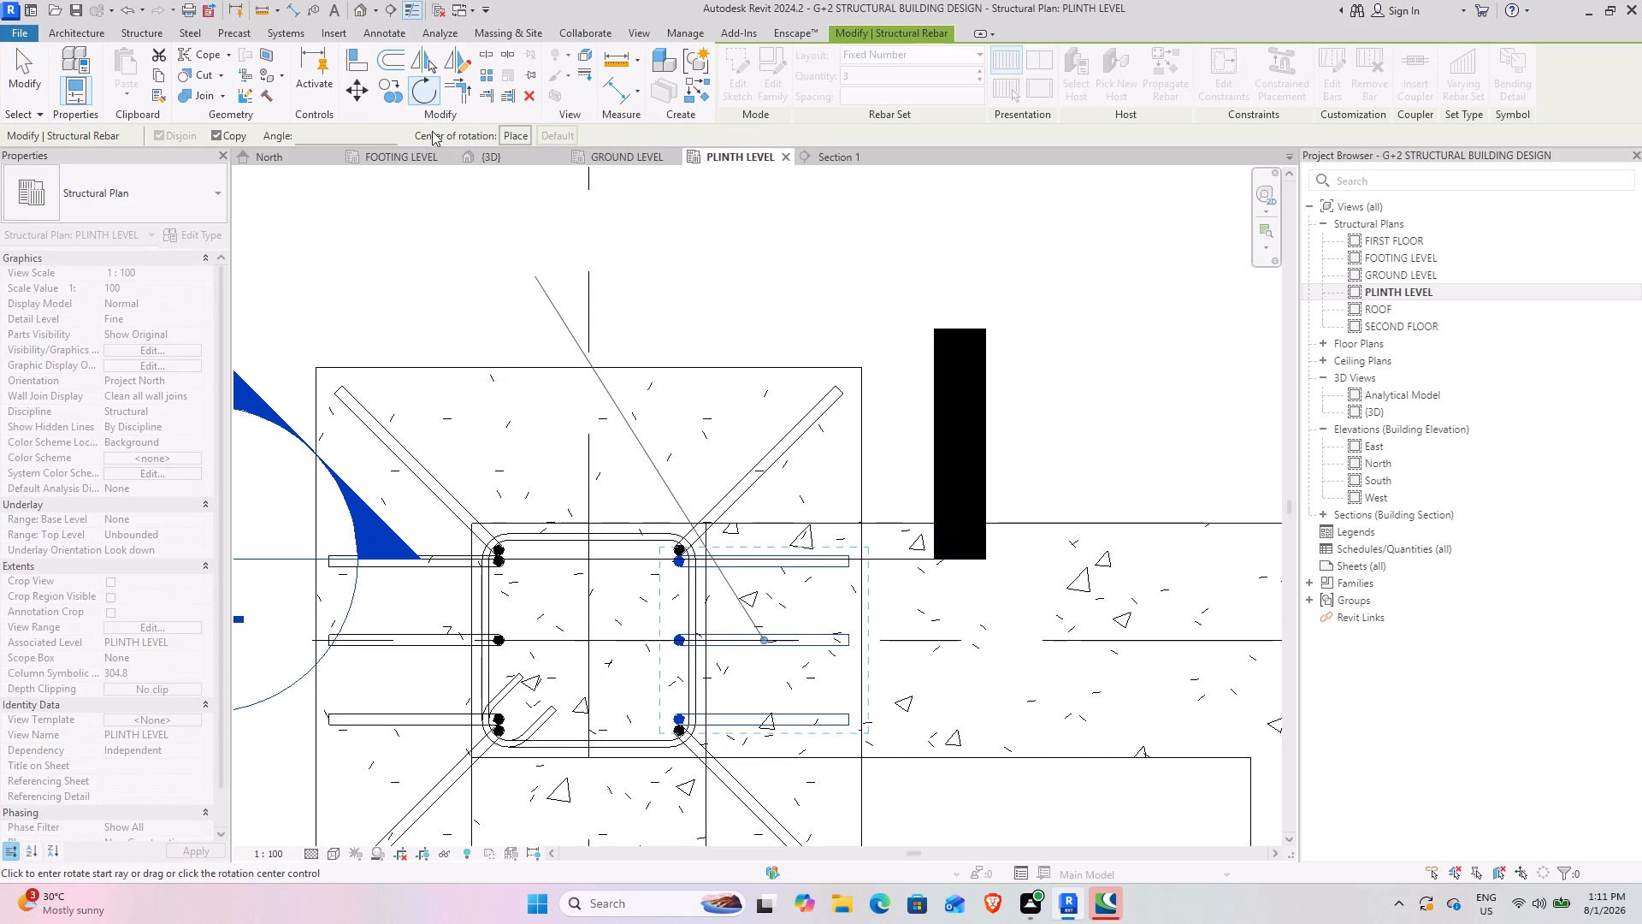
{"action": "left_click", "coordinate": [523, 133]}
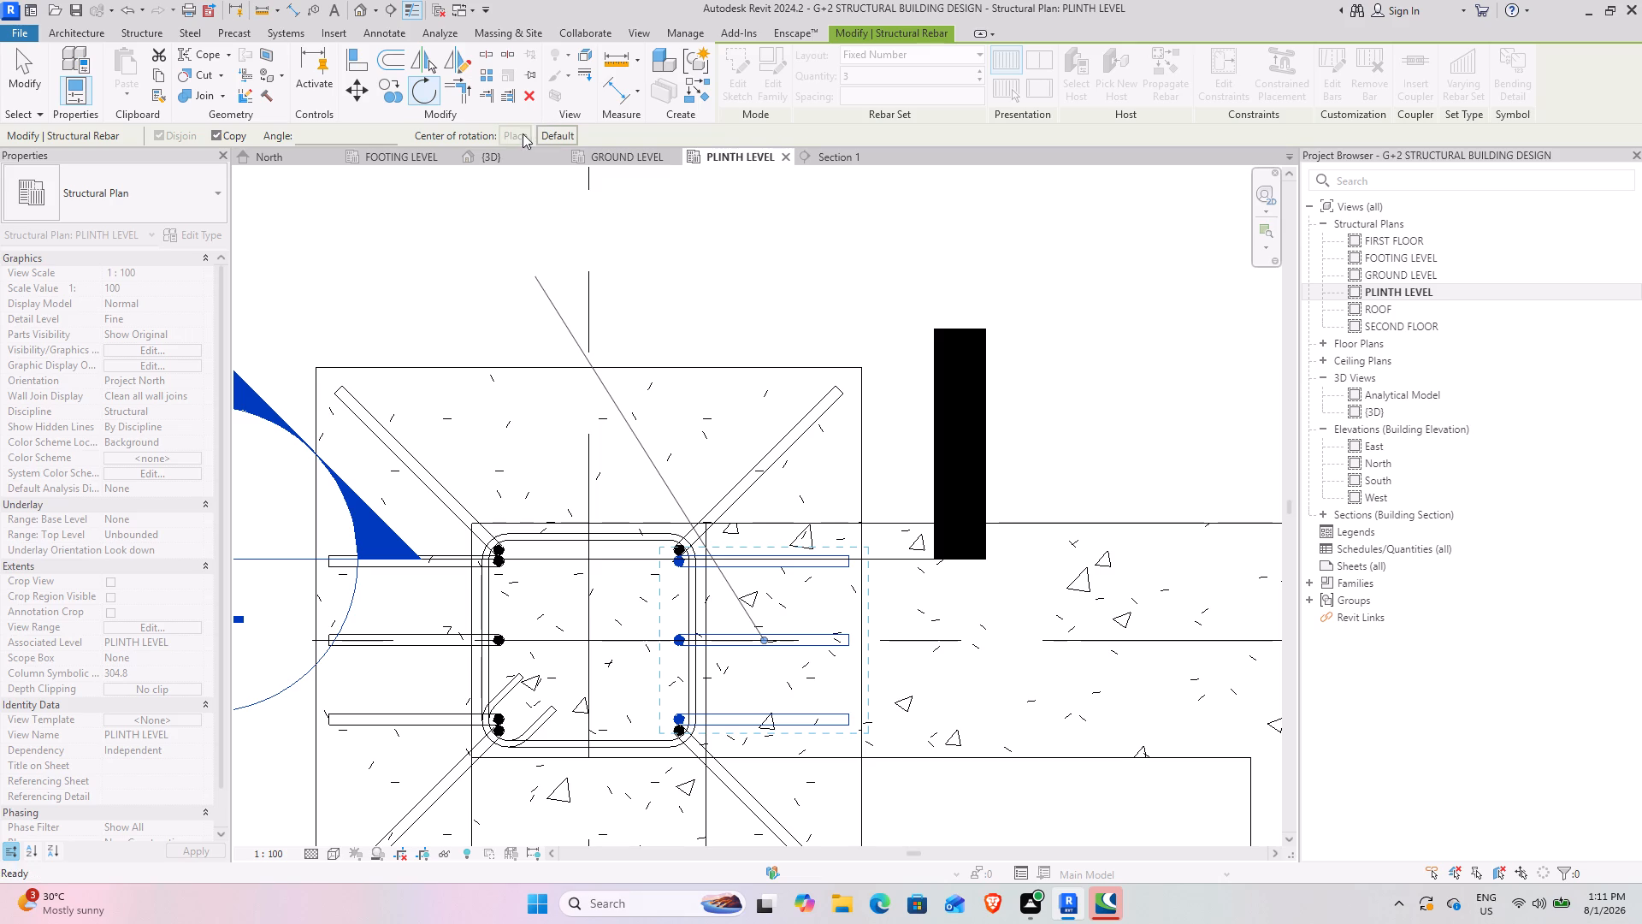
{"action": "left_click", "coordinate": [676, 639]}
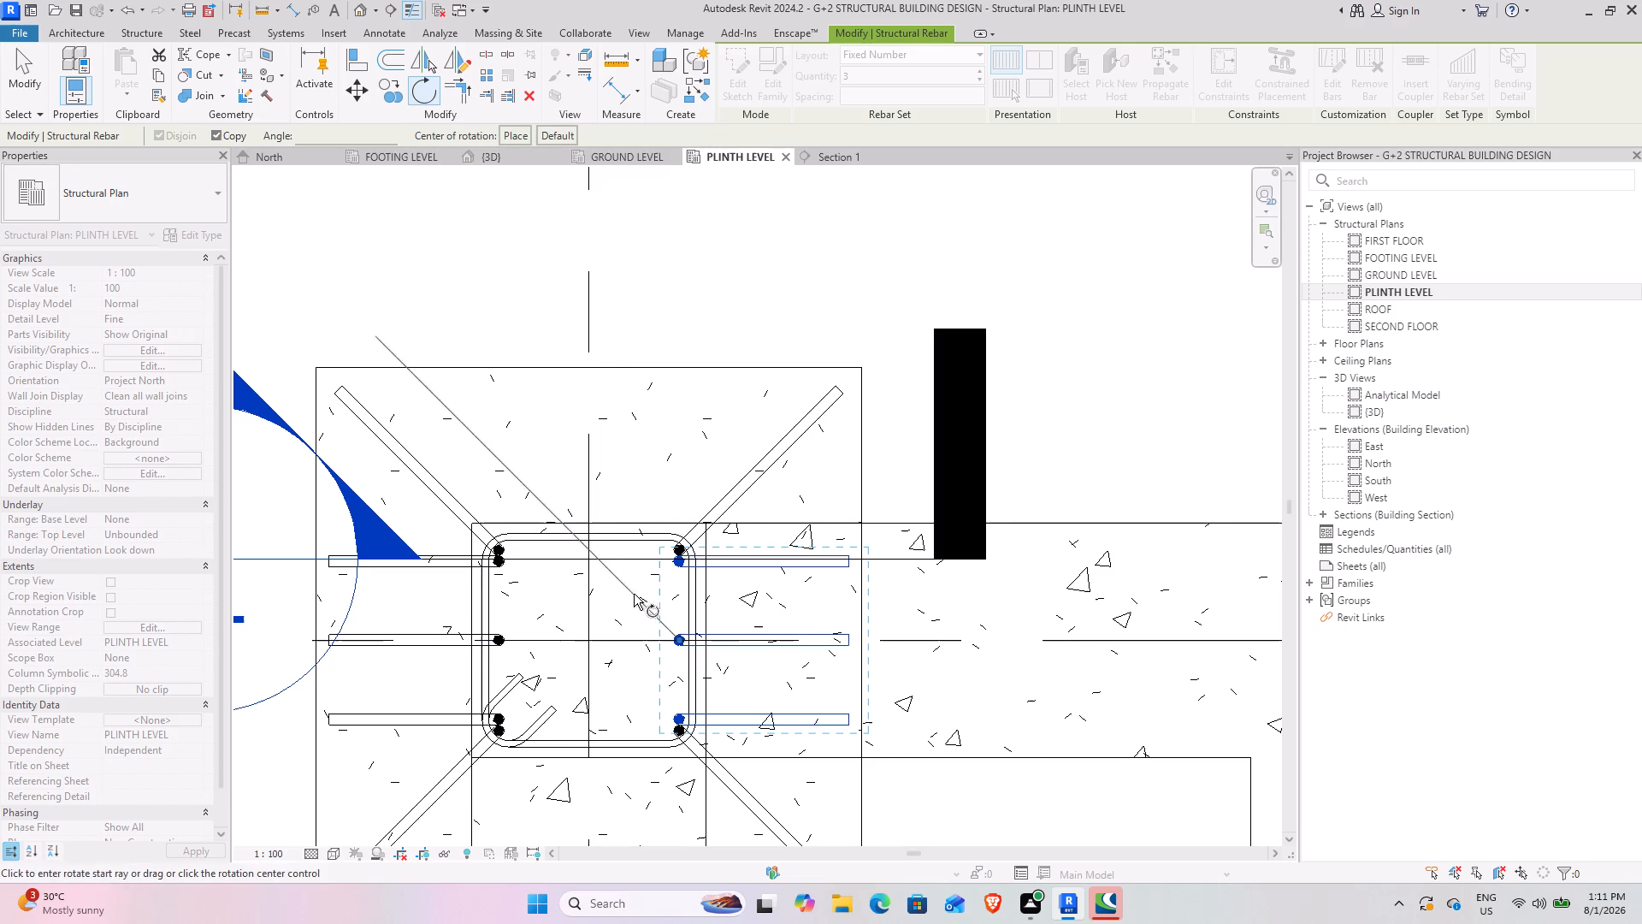
{"action": "left_click", "coordinate": [837, 638]}
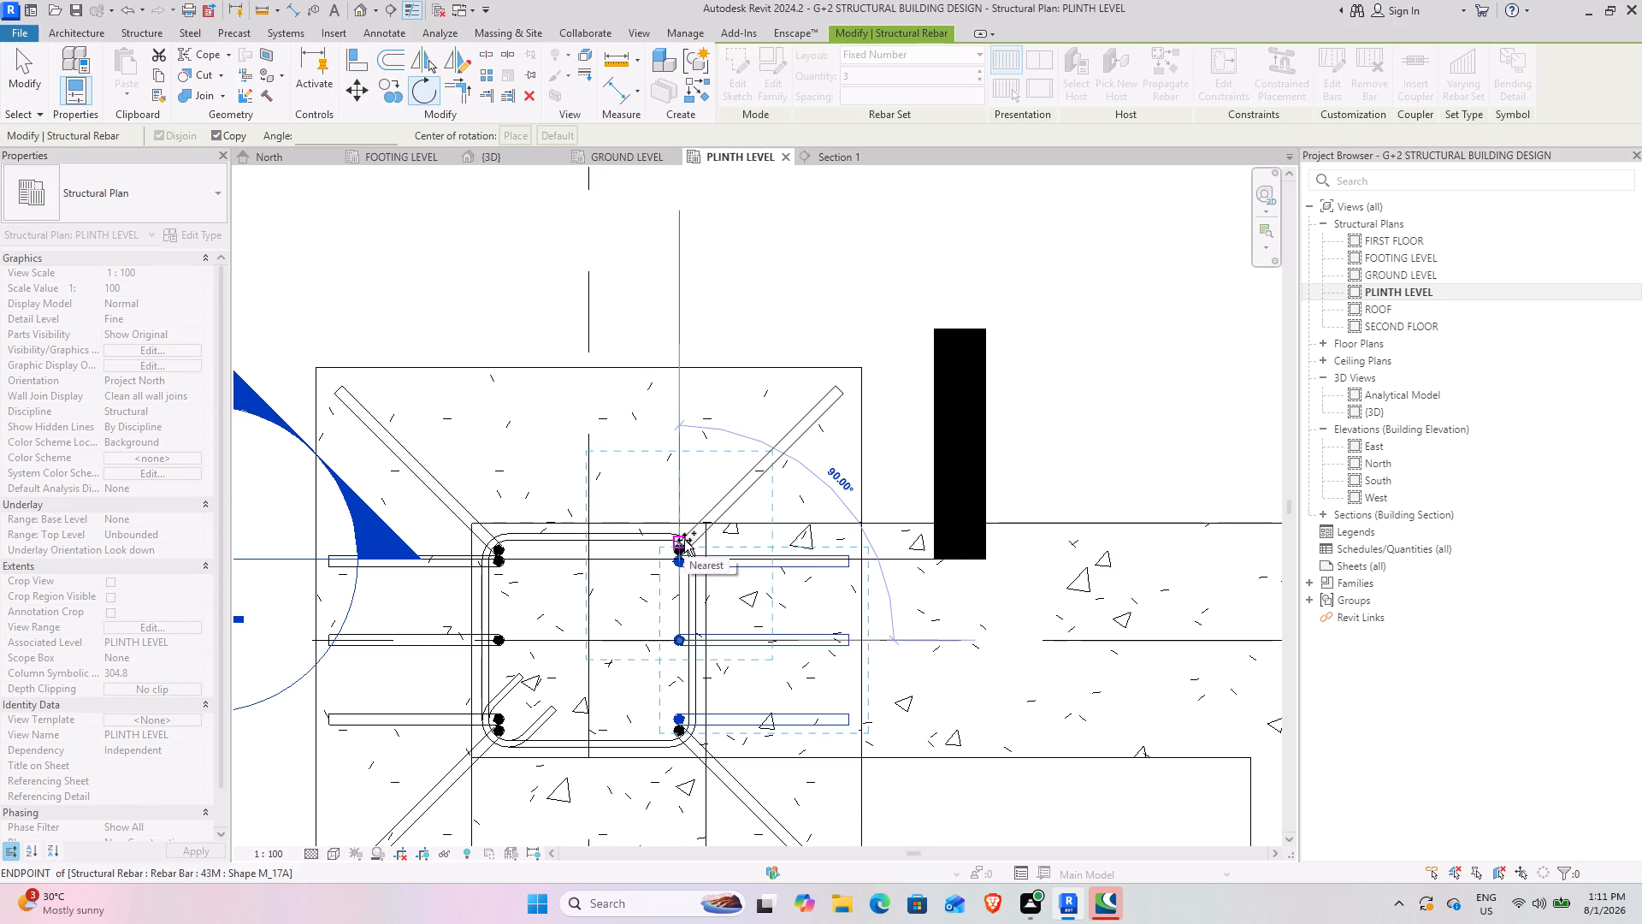
{"action": "left_click", "coordinate": [684, 540]}
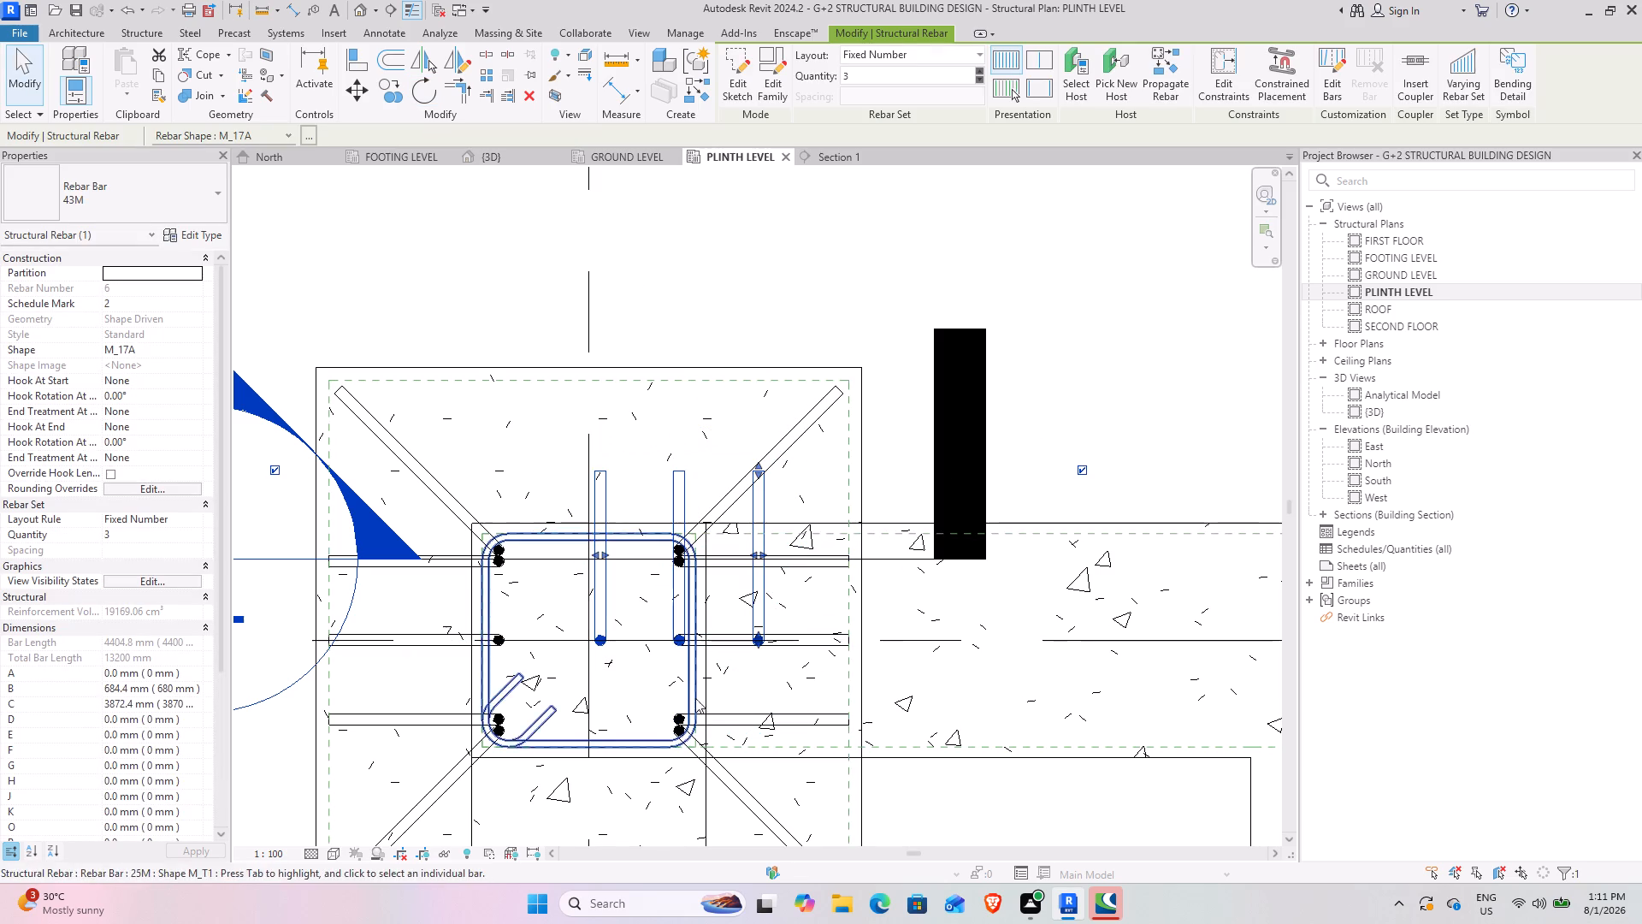
Move the rotated three-bar set onto the column's north face, centred on the north-south centre line between the corner bars.
{"action": "left_click_drag", "start_coordinate": [599, 639], "coordinate": [543, 587]}
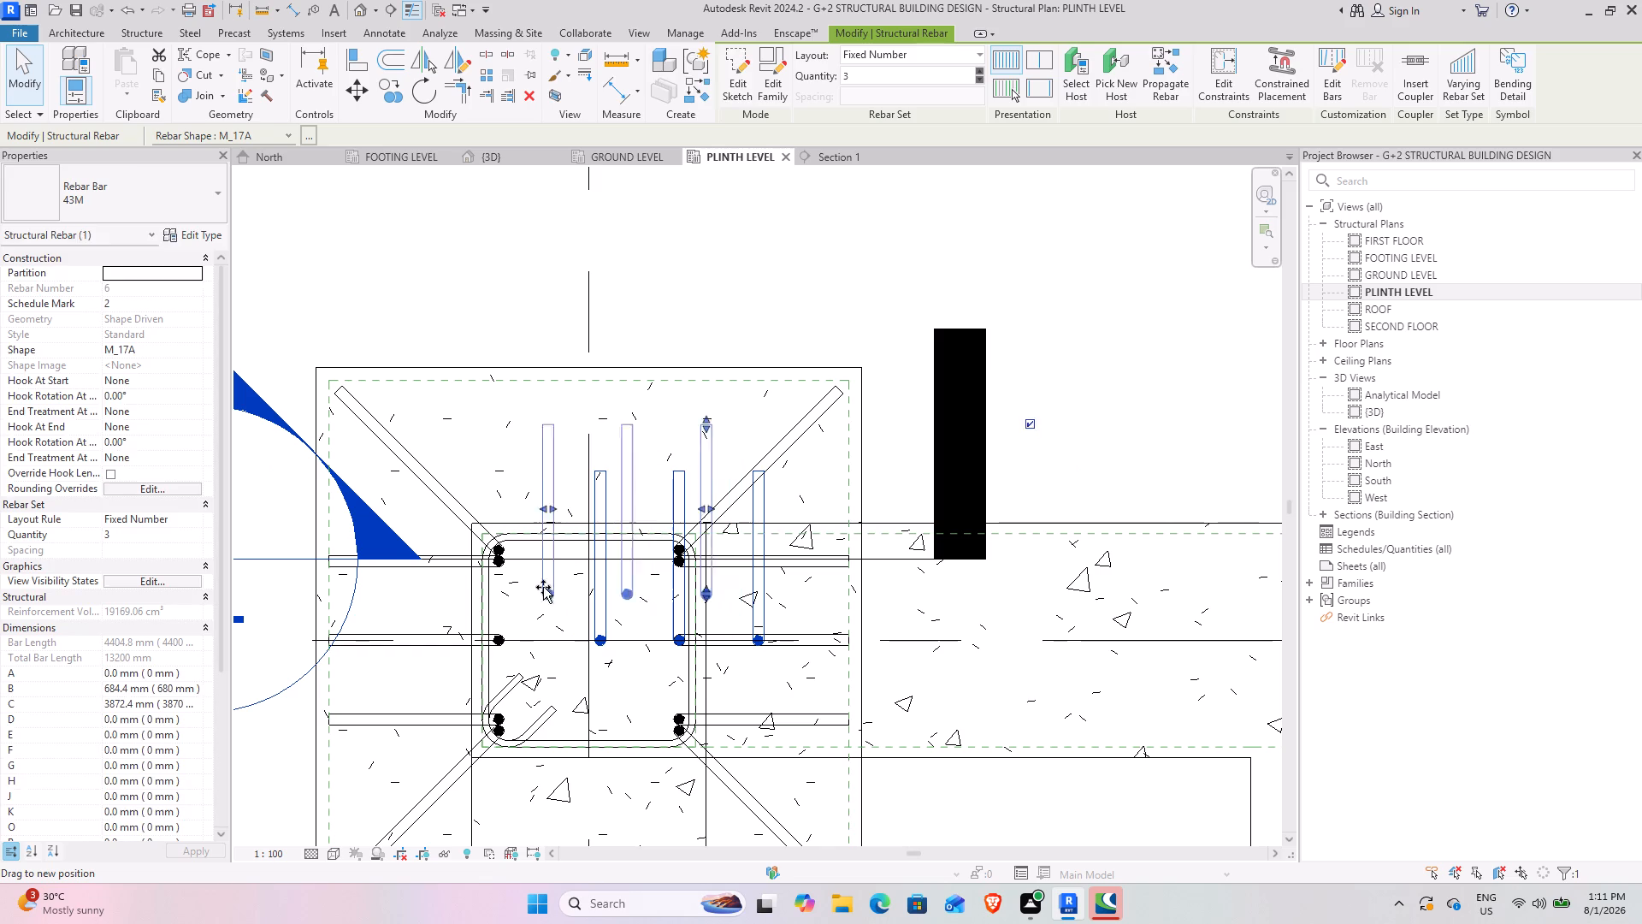
{"action": "left_click_drag", "start_coordinate": [543, 587], "coordinate": [507, 546]}
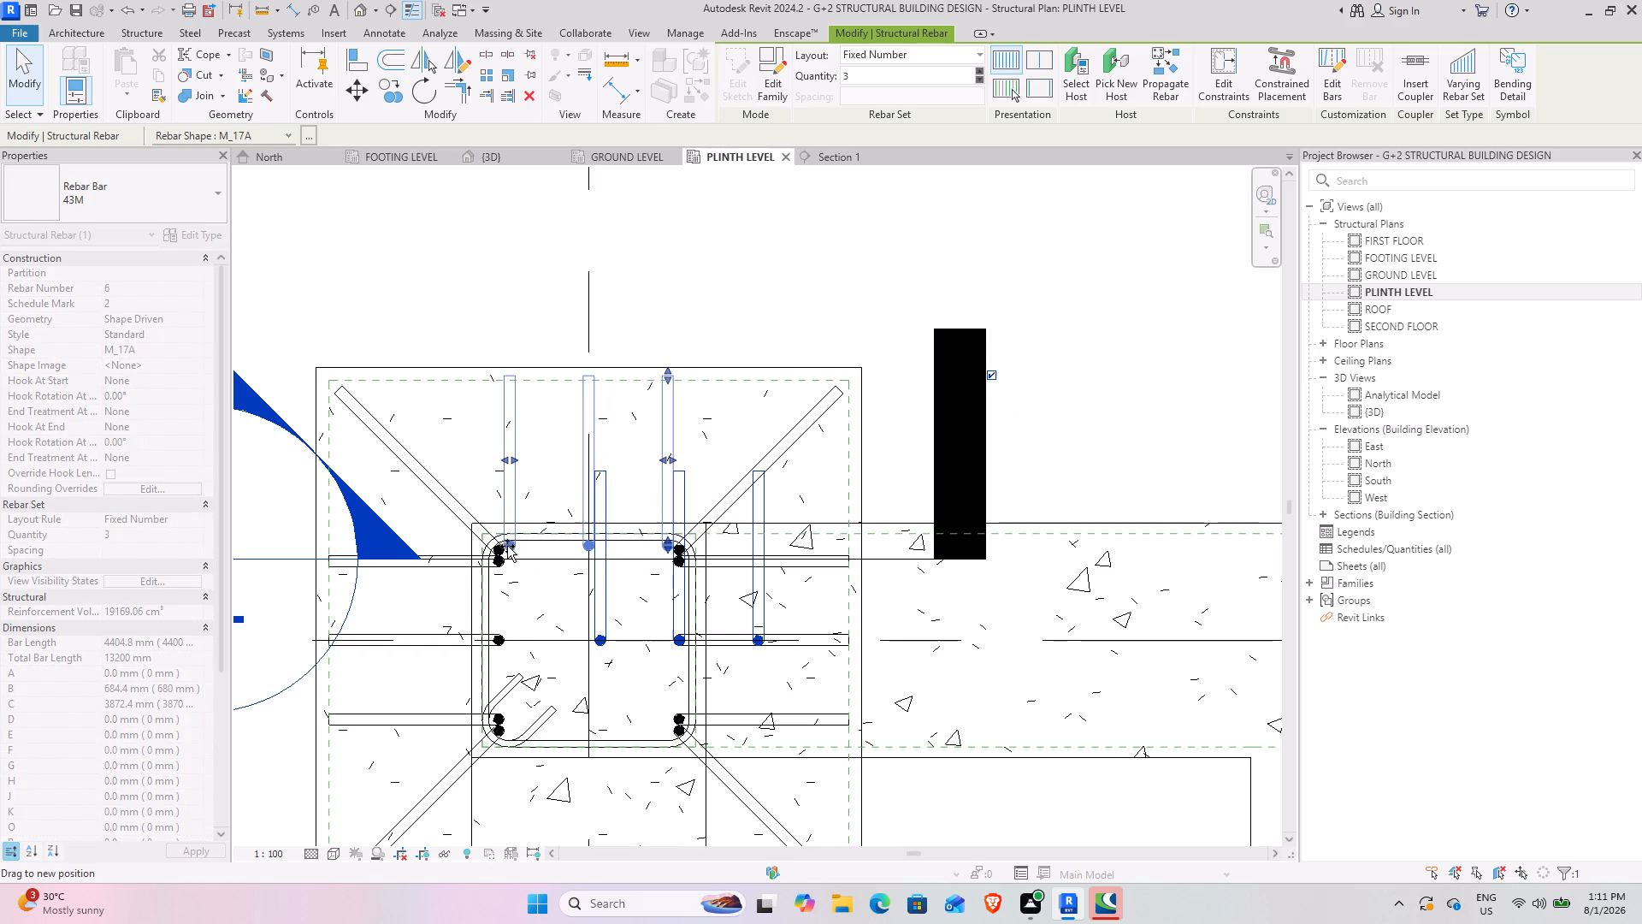
{"action": "left_click_drag", "start_coordinate": [507, 546], "coordinate": [509, 547]}
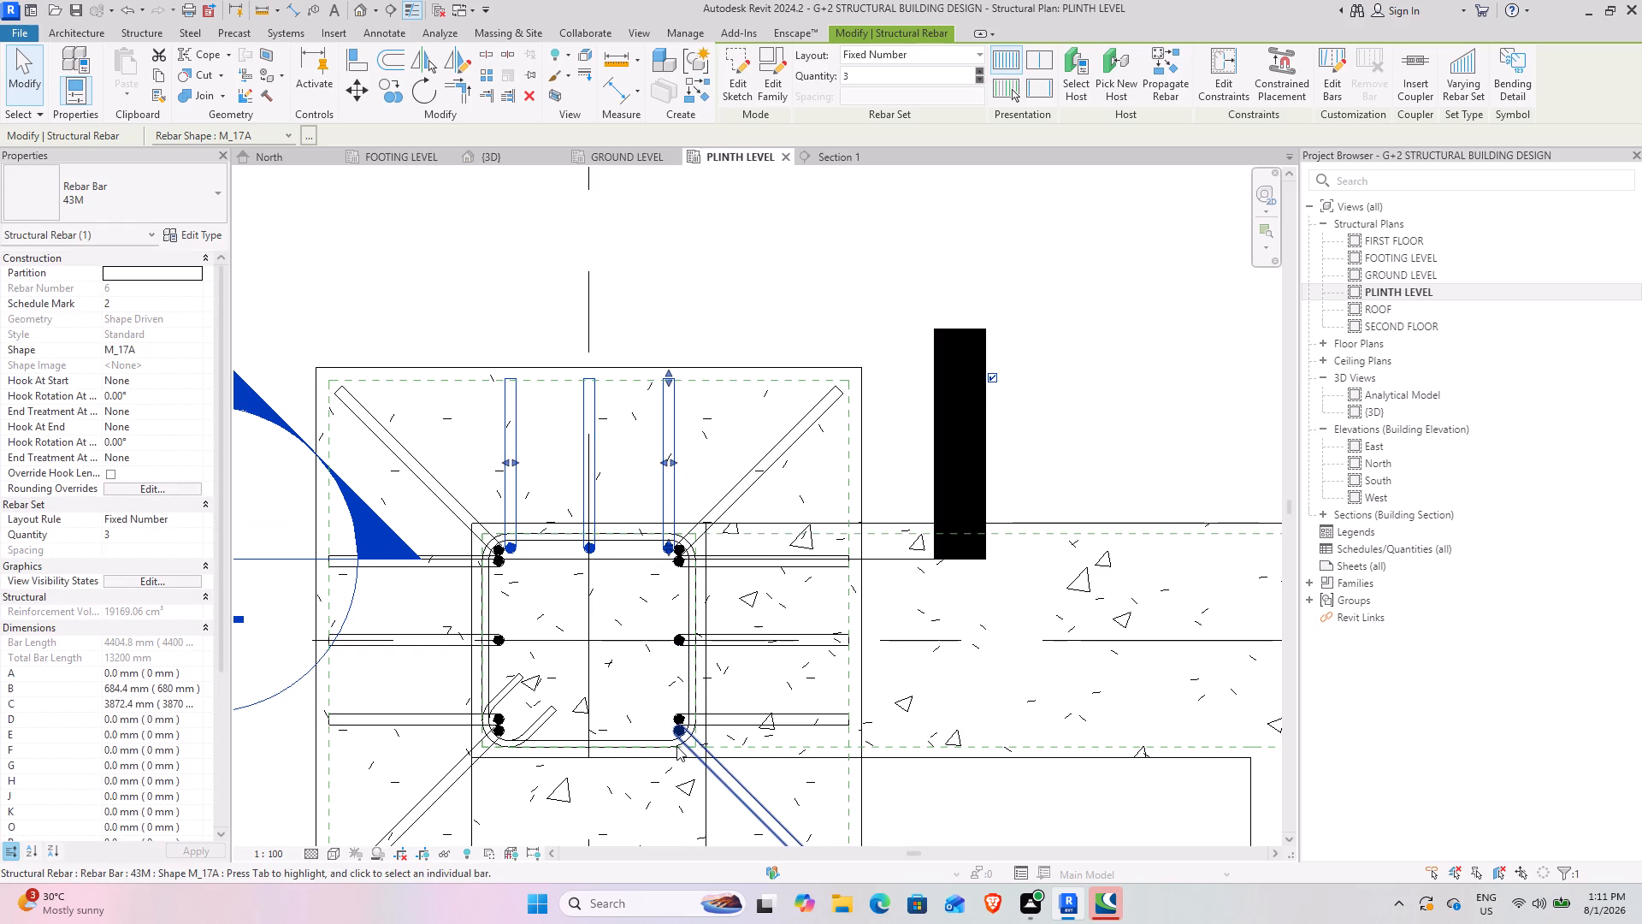
{"action": "scroll", "coordinate": [676, 747], "scroll_direction": "down", "scroll_amount": 2}
{"action": "middle_click_drag", "start_coordinate": [539, 801], "coordinate": [515, 654]}
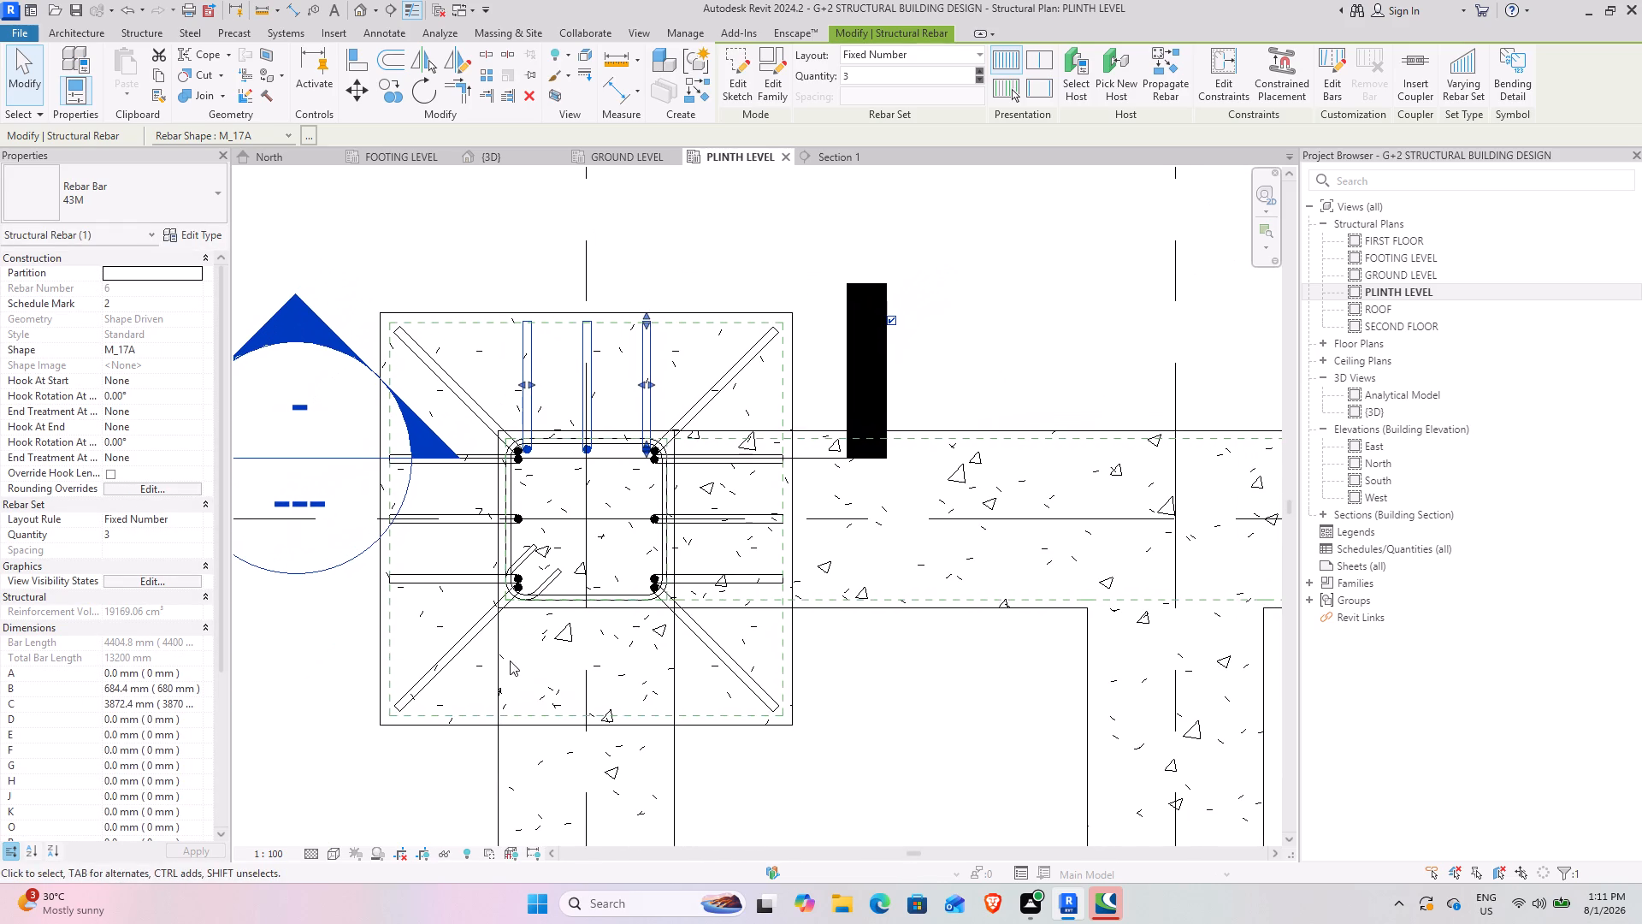
{"action": "scroll", "coordinate": [605, 429], "scroll_direction": "up", "scroll_amount": 6}
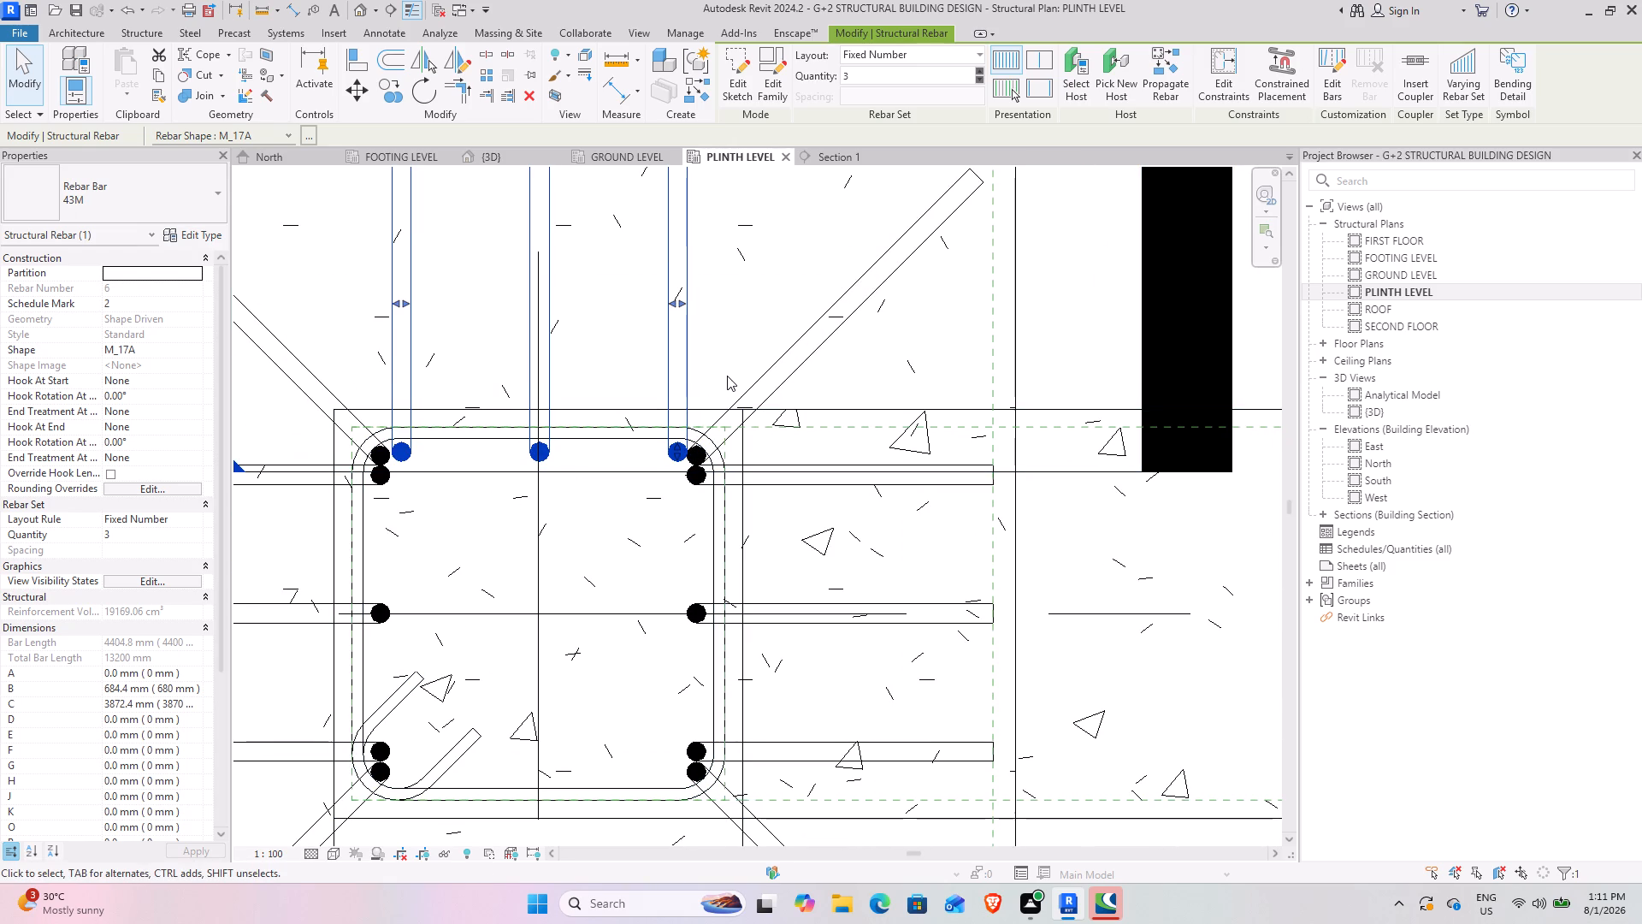
{"action": "key", "text": "Left"}
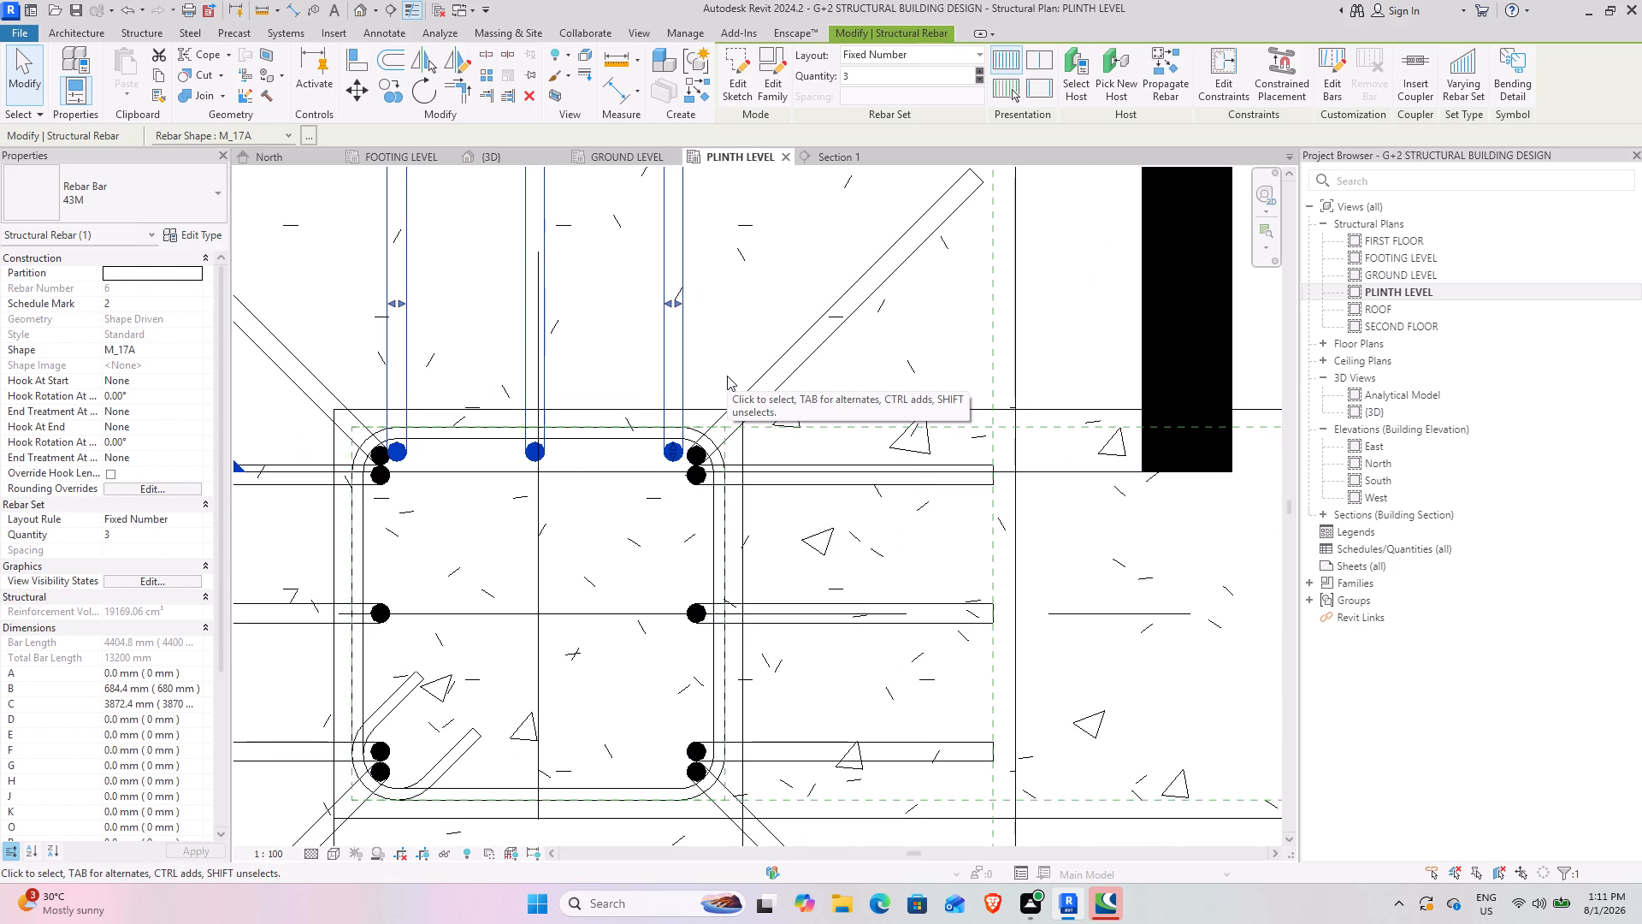
{"action": "key", "text": "Right"}
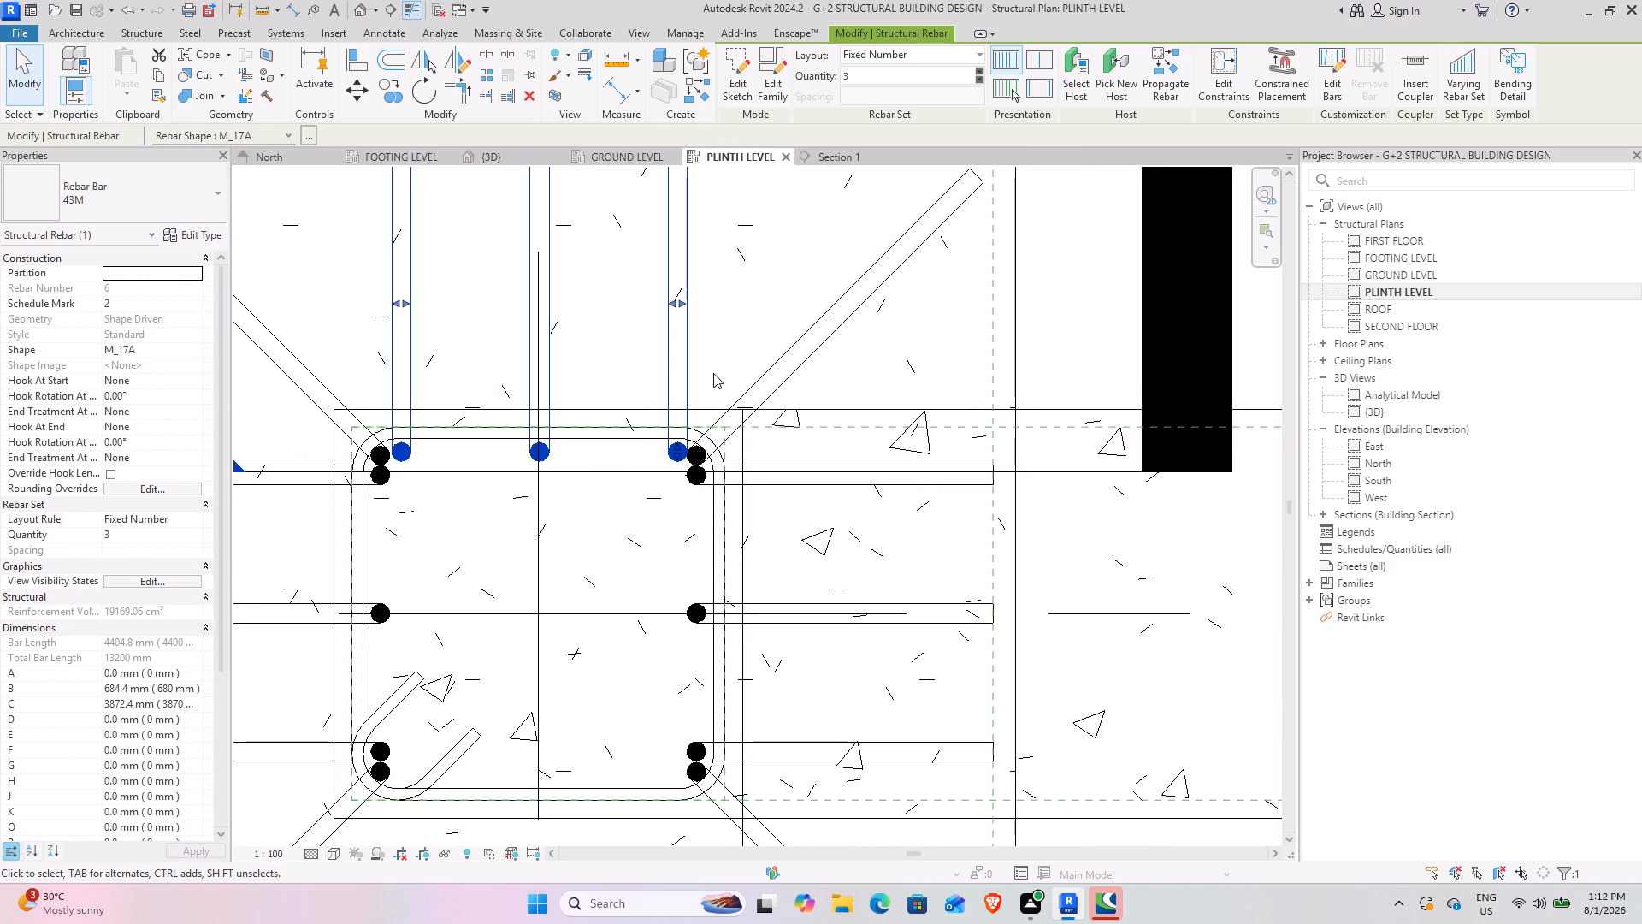
{"action": "scroll", "coordinate": [704, 359], "scroll_direction": "up", "scroll_amount": 3}
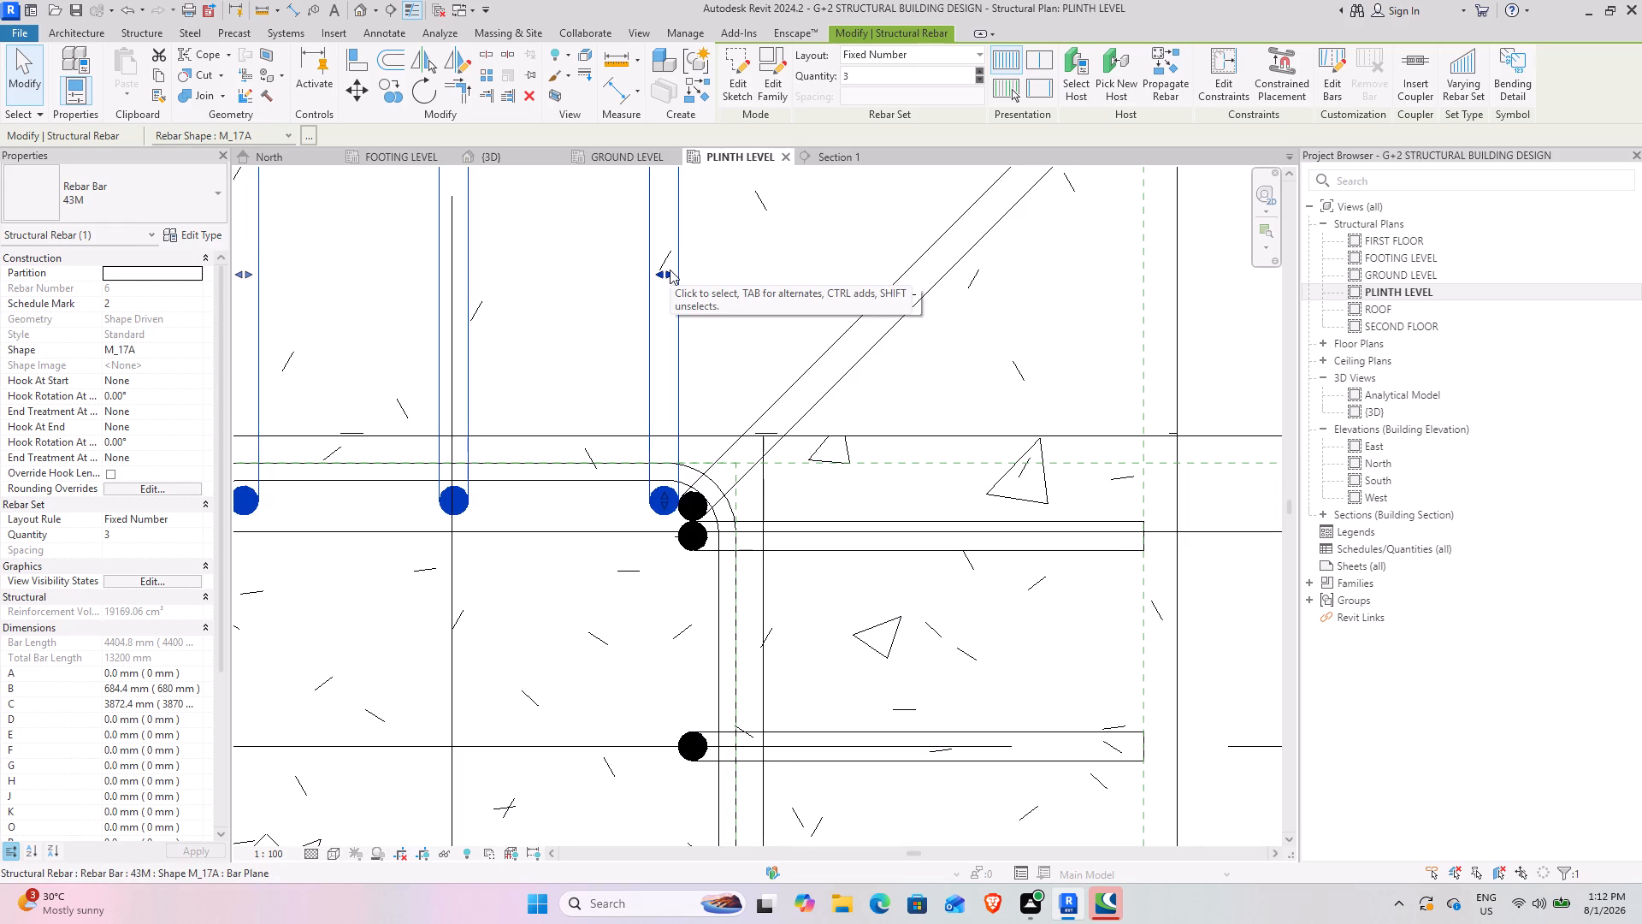
{"action": "left_click_drag", "start_coordinate": [669, 273], "coordinate": [656, 273]}
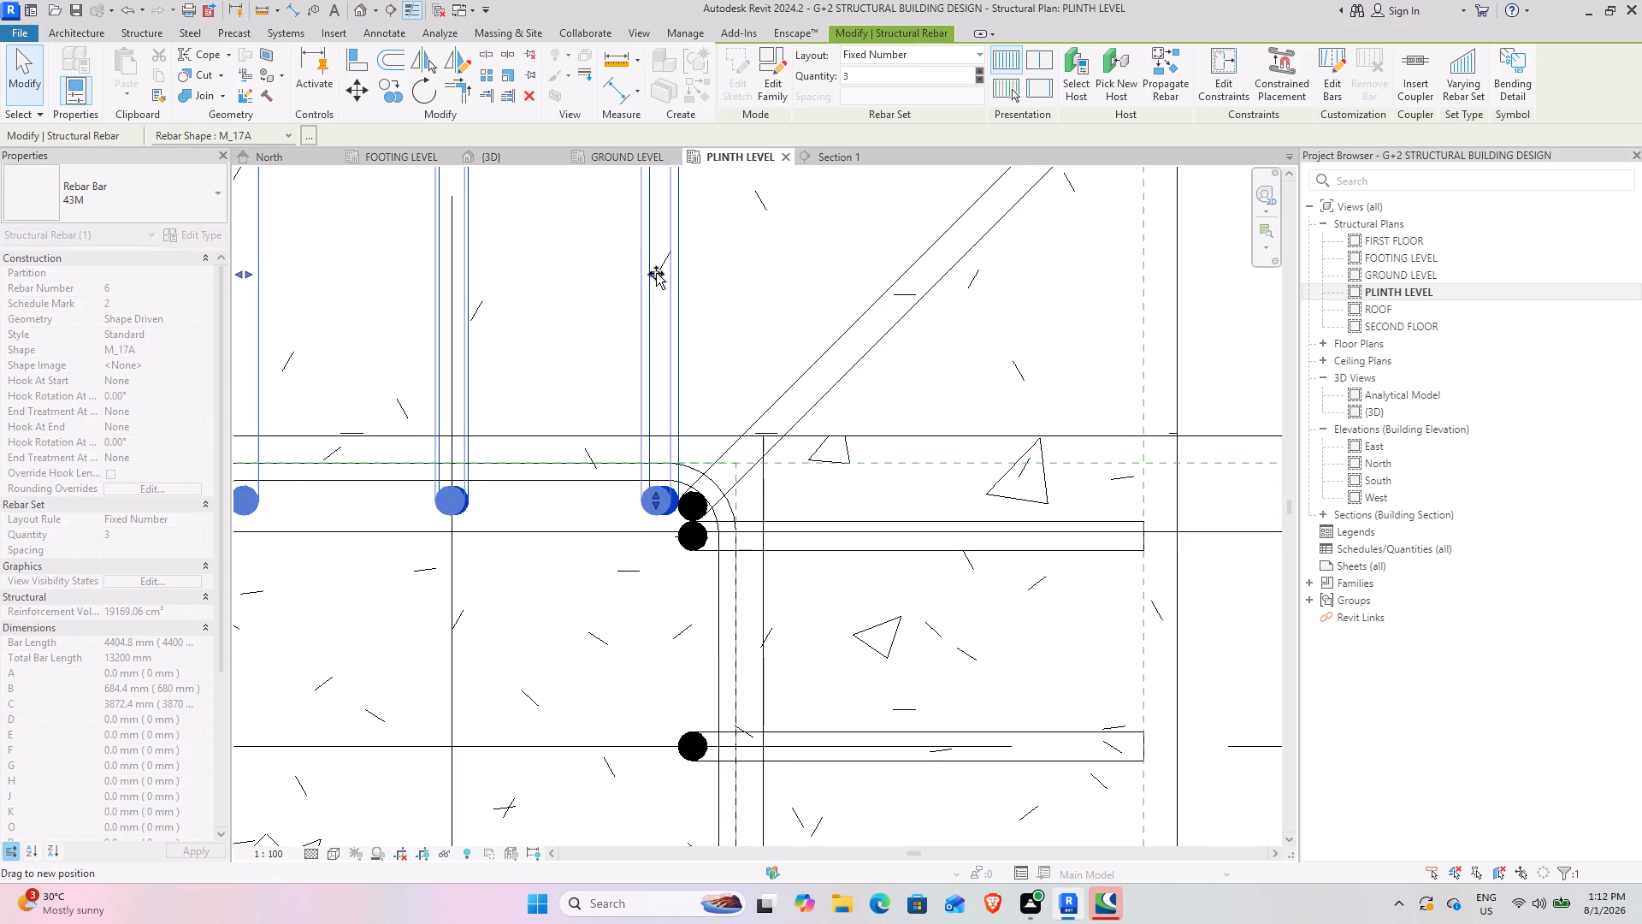
{"action": "left_click_drag", "start_coordinate": [656, 273], "coordinate": [659, 275]}
{"action": "scroll", "coordinate": [539, 506], "scroll_direction": "down", "scroll_amount": 3}
{"action": "middle_click_drag", "start_coordinate": [471, 601], "coordinate": [522, 531]}
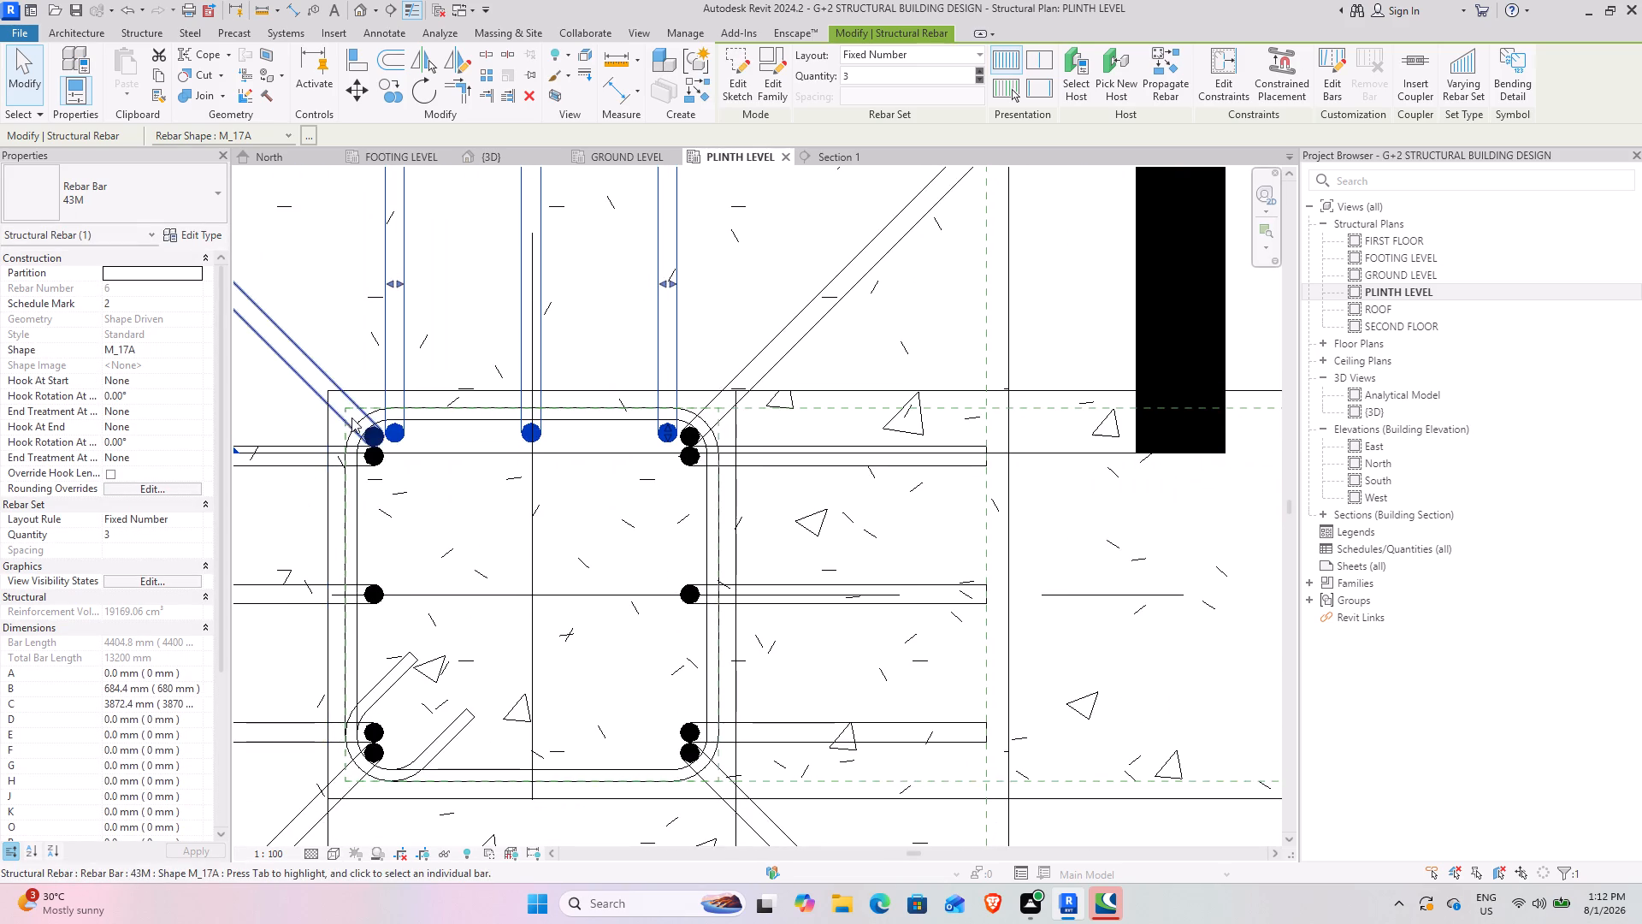
{"action": "scroll", "coordinate": [352, 416], "scroll_direction": "up", "scroll_amount": 7}
{"action": "scroll", "coordinate": [551, 505], "scroll_direction": "down", "scroll_amount": 4}
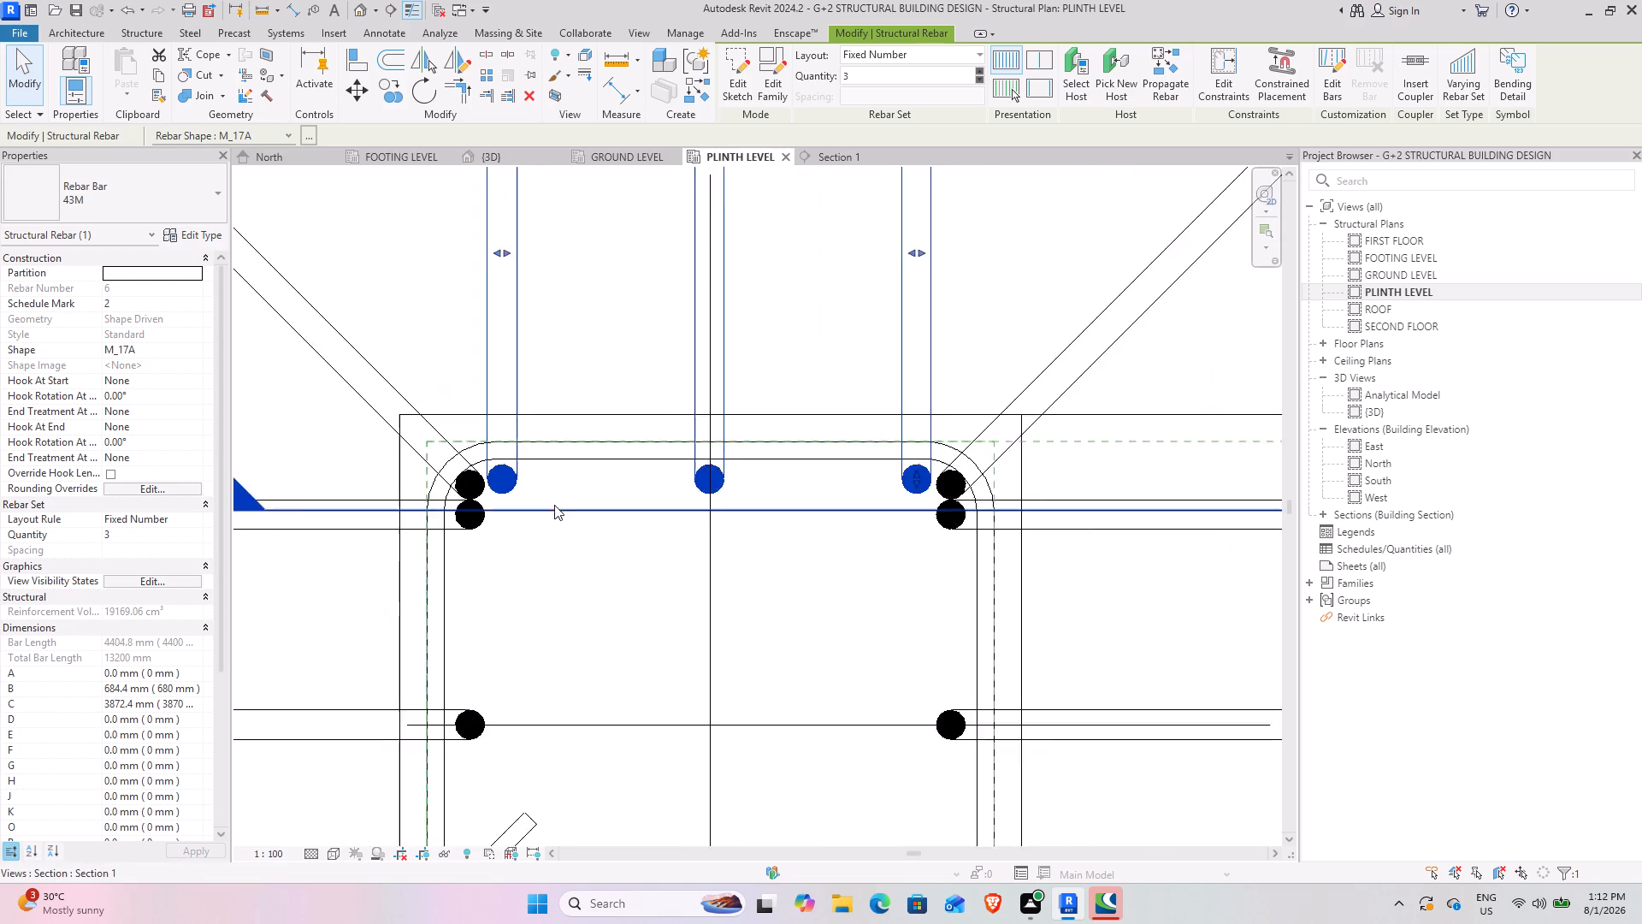
Mirror-copy the north-face three-bar set across the column's east-west centre line onto the south face.
{"action": "scroll", "coordinate": [554, 505], "scroll_direction": "down", "scroll_amount": 3}
{"action": "left_click", "coordinate": [437, 67]}
{"action": "scroll", "coordinate": [647, 440], "scroll_direction": "down", "scroll_amount": 2}
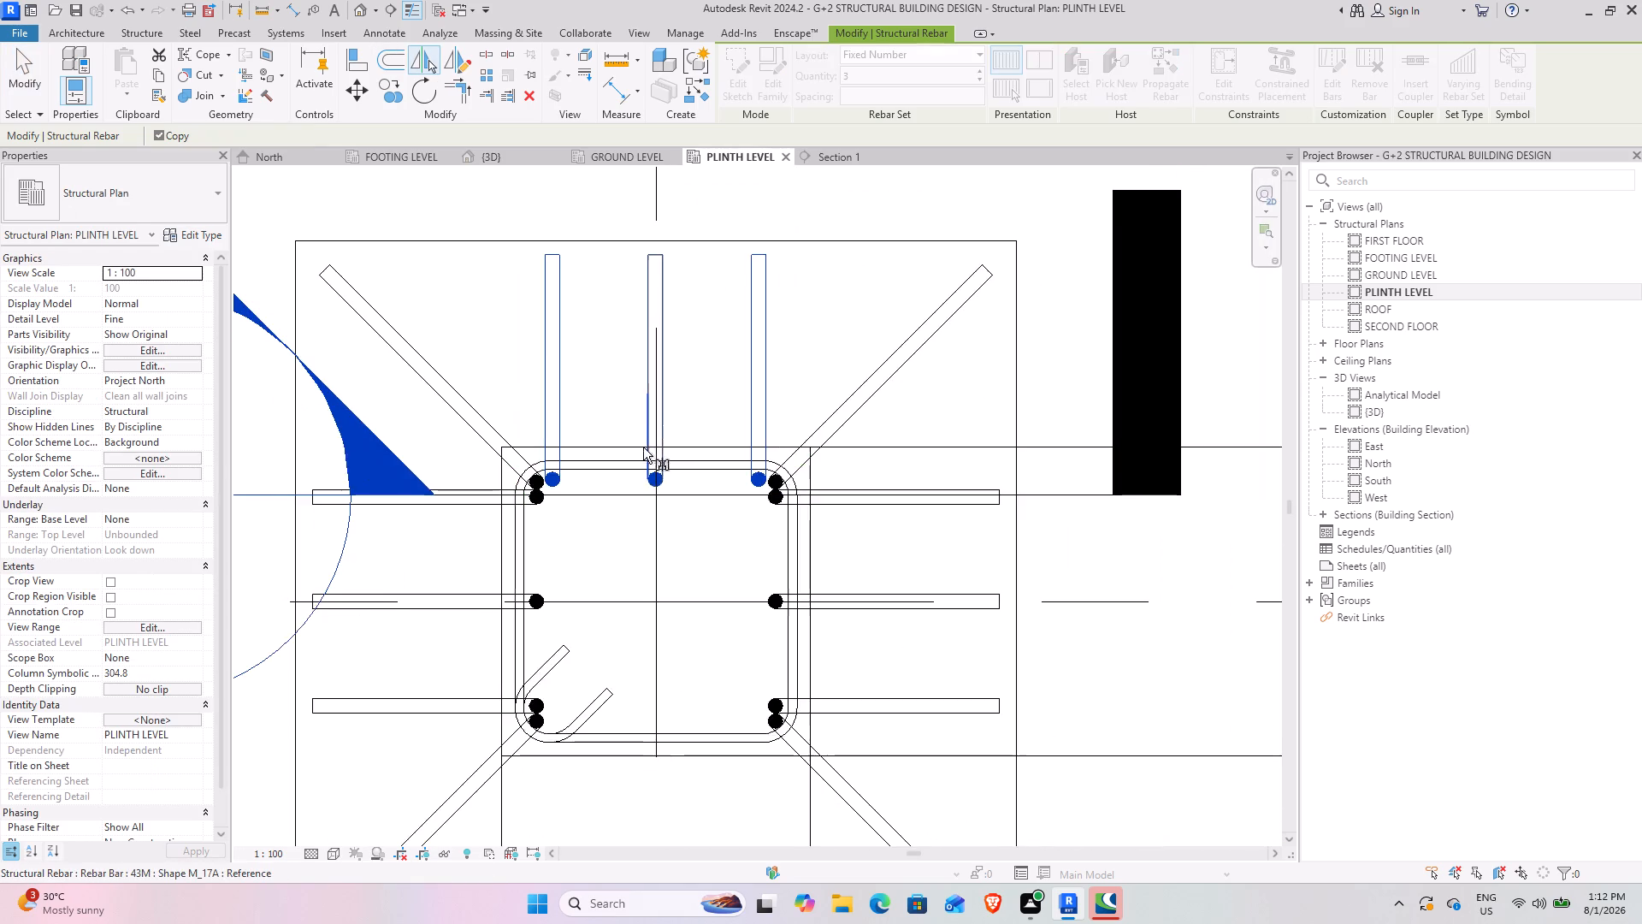
{"action": "middle_click_drag", "start_coordinate": [632, 495], "coordinate": [649, 367]}
{"action": "left_click", "coordinate": [712, 473]}
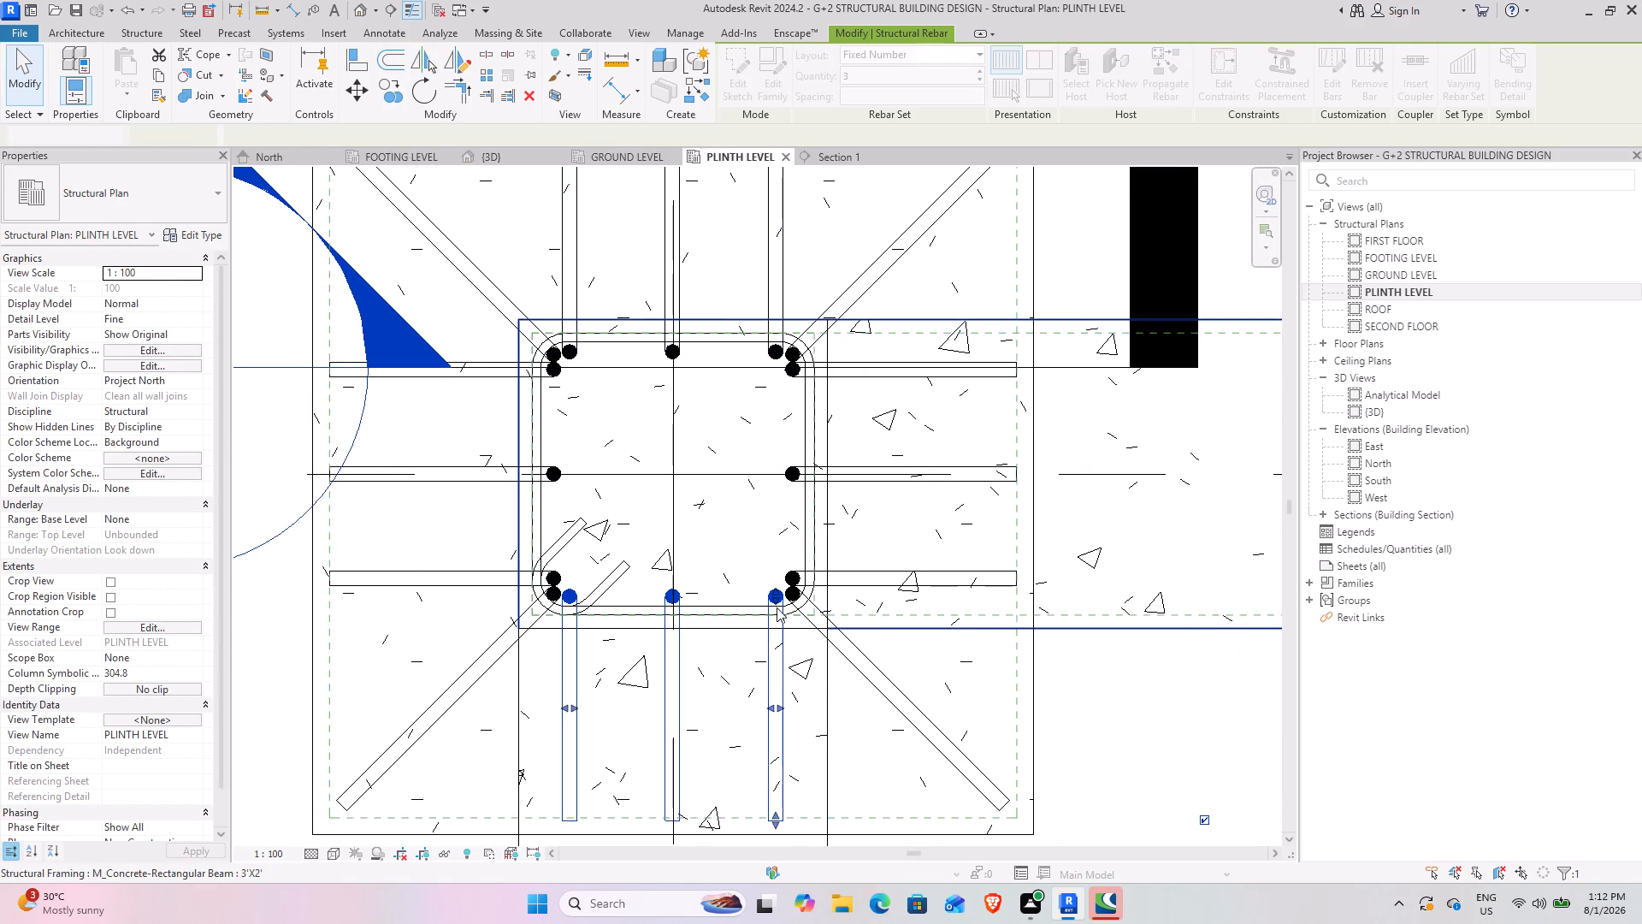
{"action": "scroll", "coordinate": [740, 559], "scroll_direction": "down", "scroll_amount": 3}
{"action": "middle_click_drag", "start_coordinate": [973, 549], "coordinate": [809, 563]}
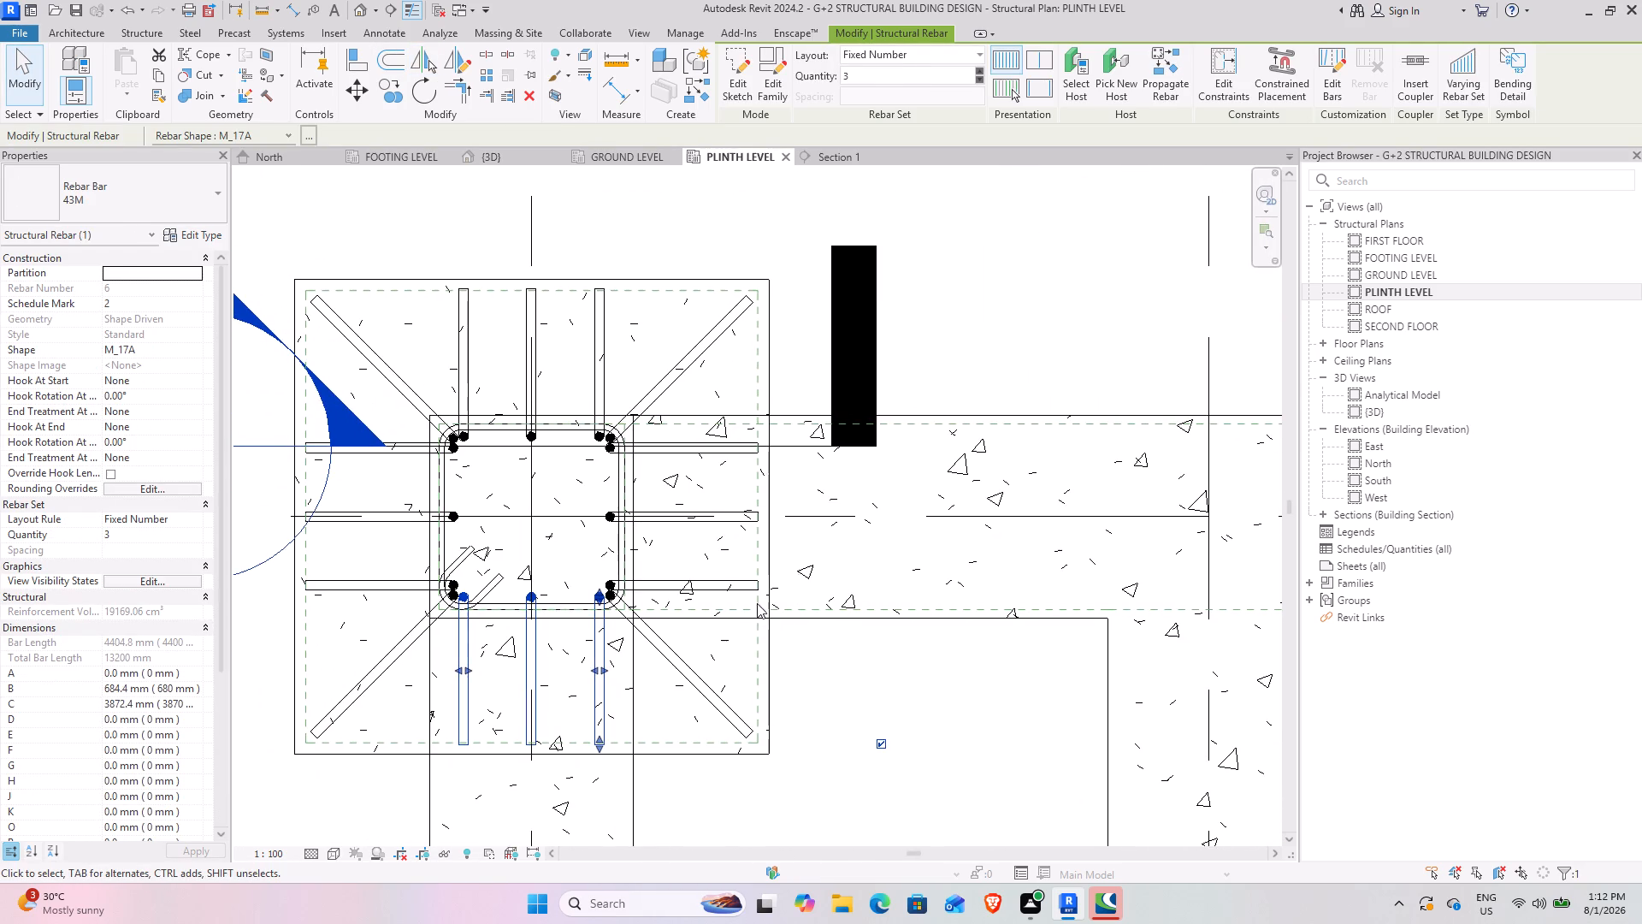
{"action": "left_click", "coordinate": [859, 649]}
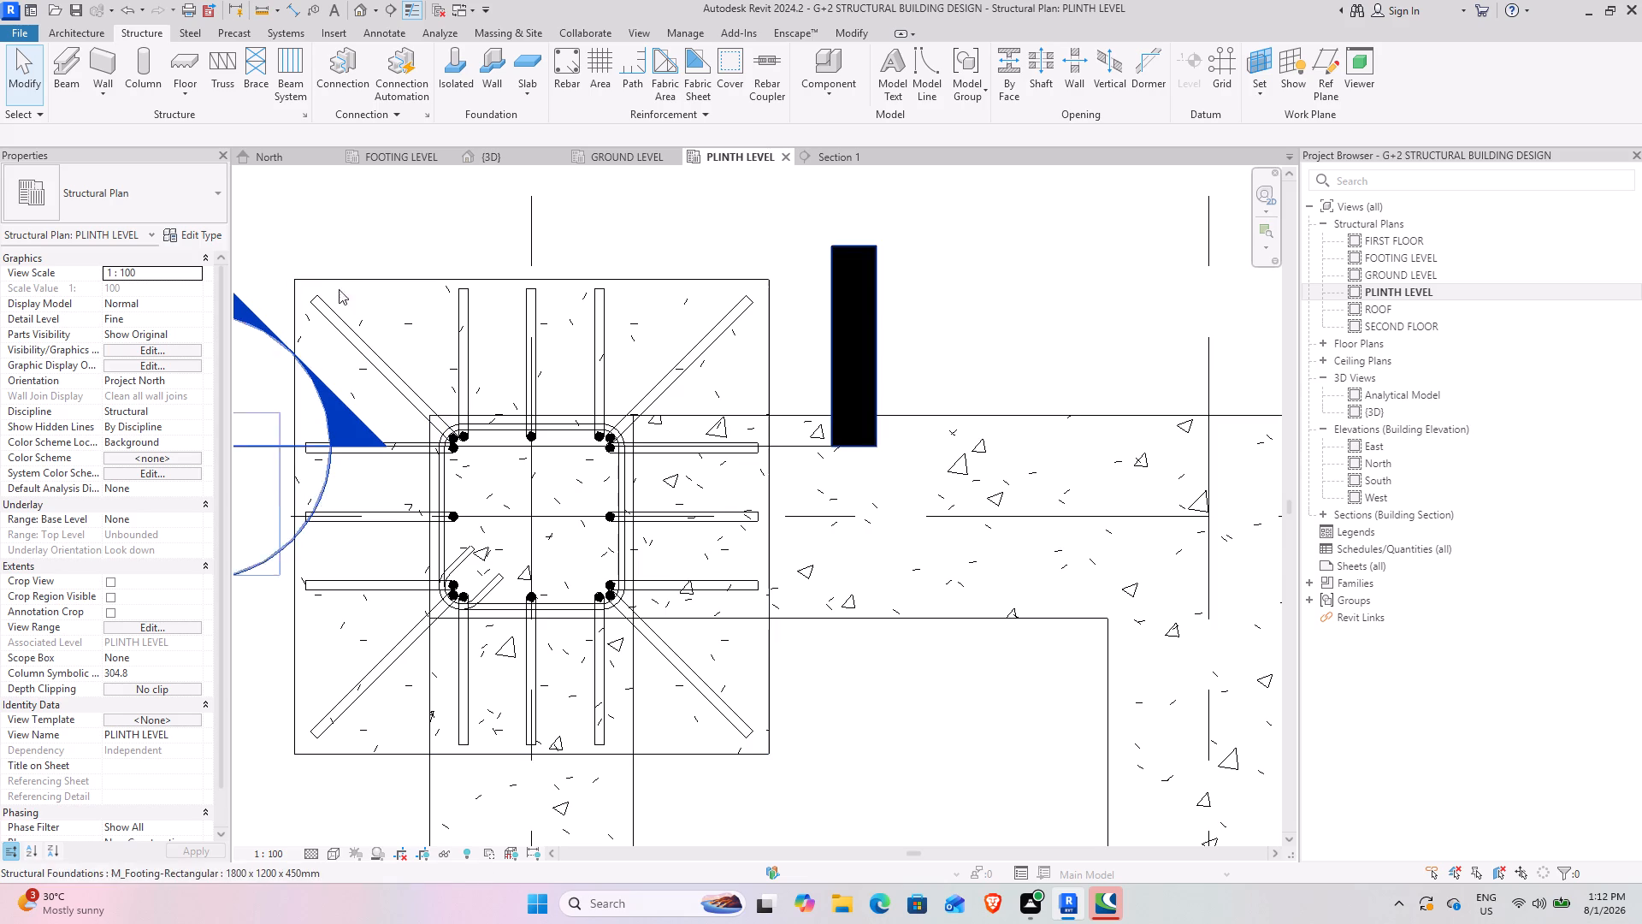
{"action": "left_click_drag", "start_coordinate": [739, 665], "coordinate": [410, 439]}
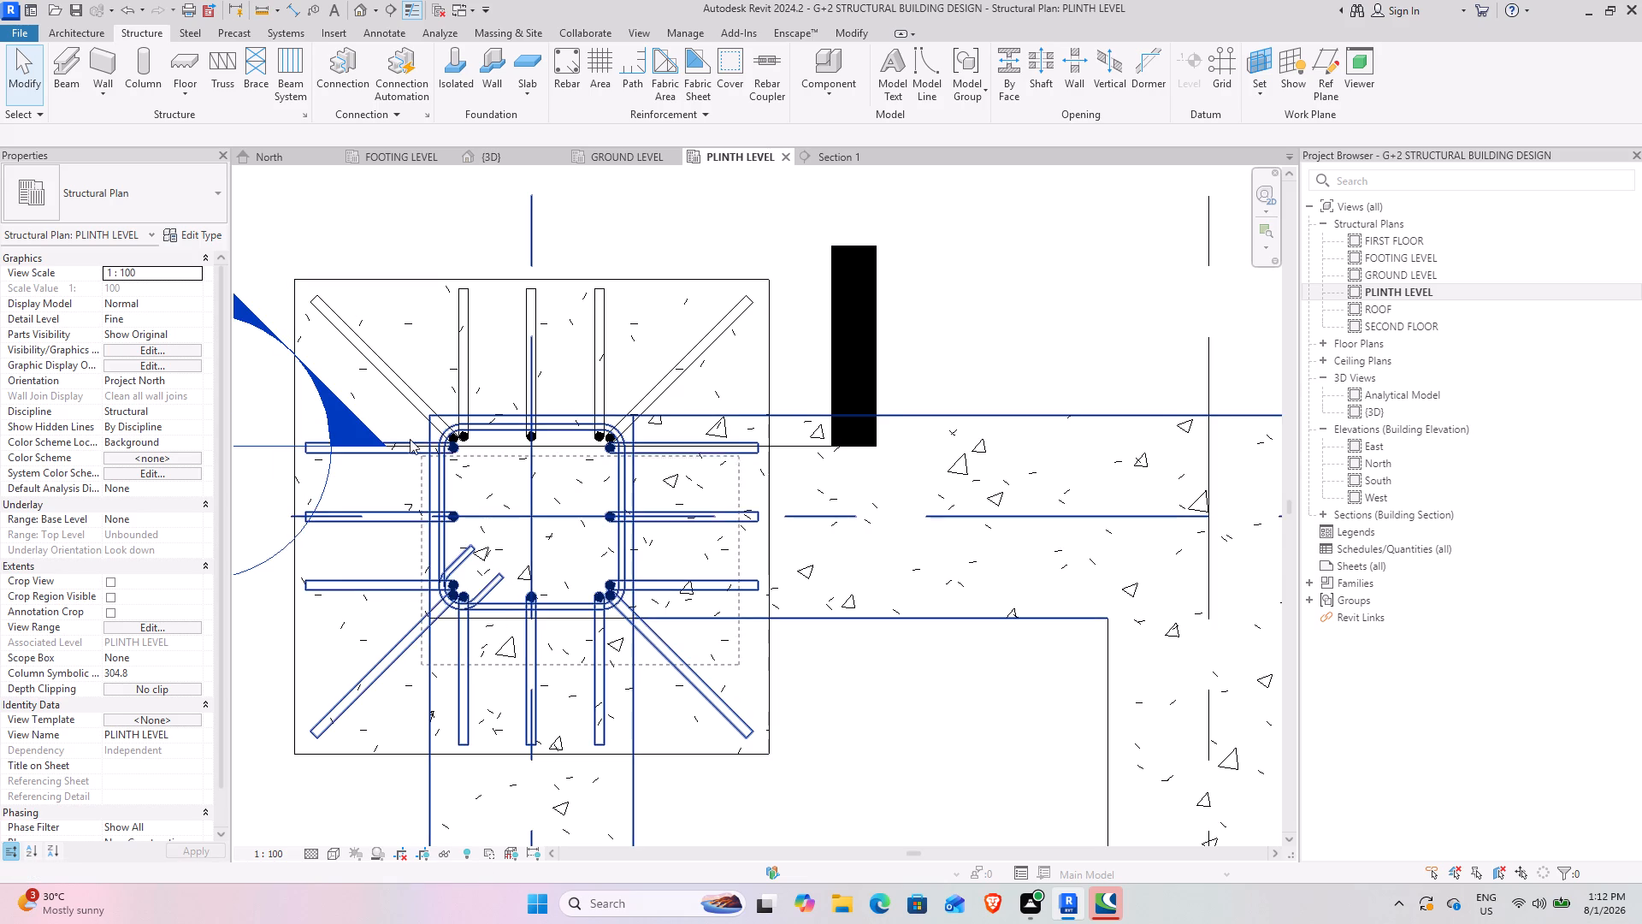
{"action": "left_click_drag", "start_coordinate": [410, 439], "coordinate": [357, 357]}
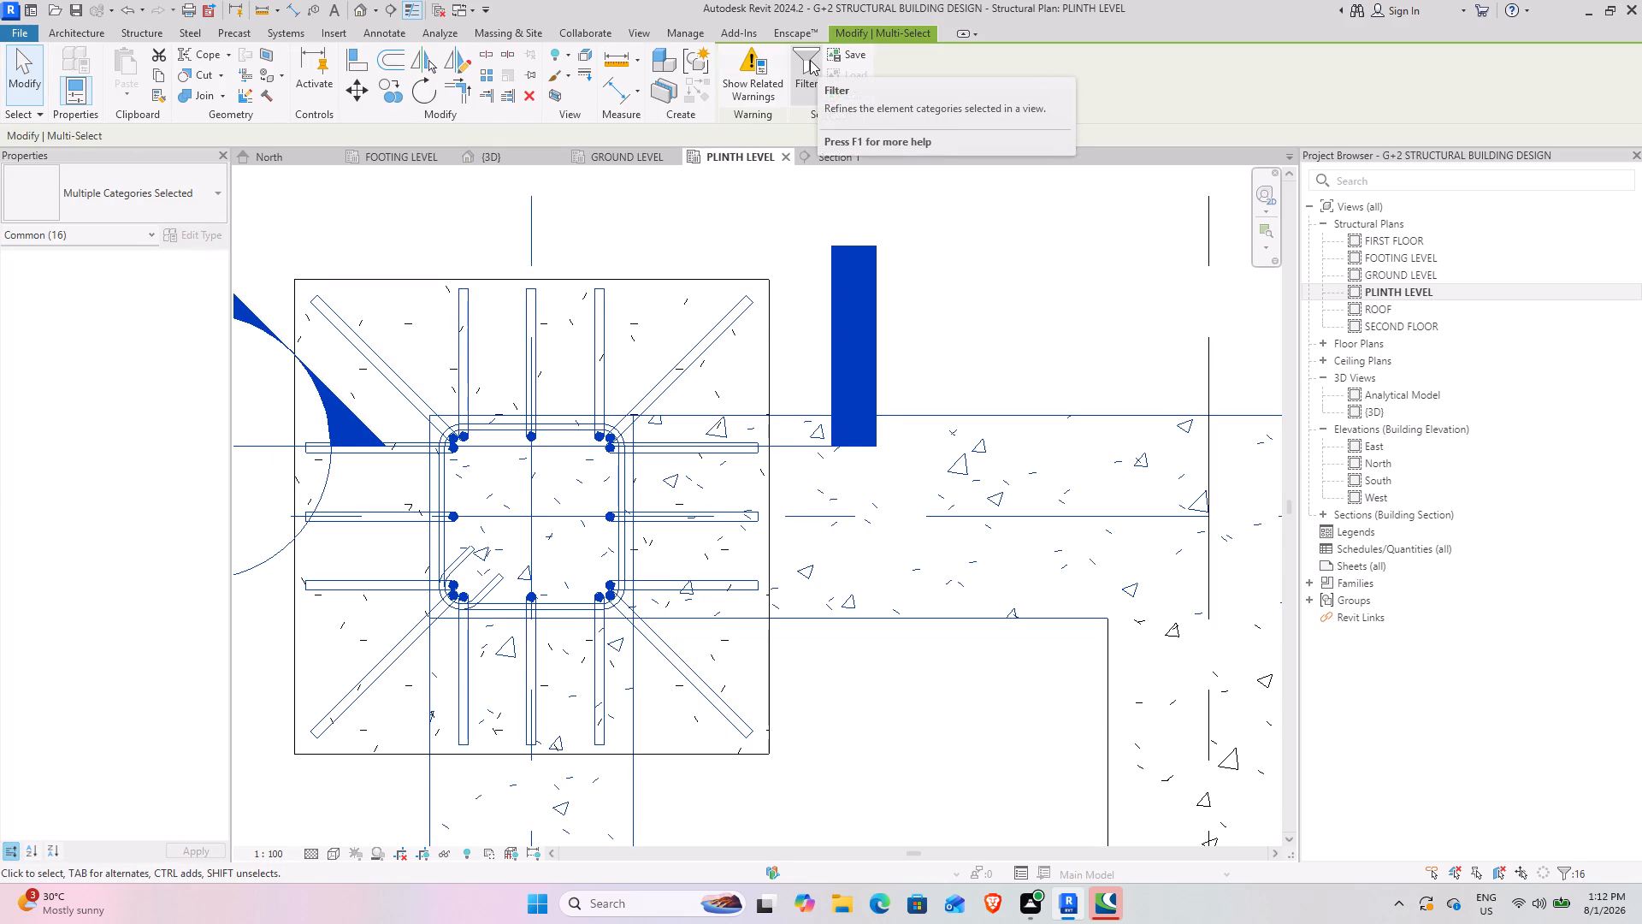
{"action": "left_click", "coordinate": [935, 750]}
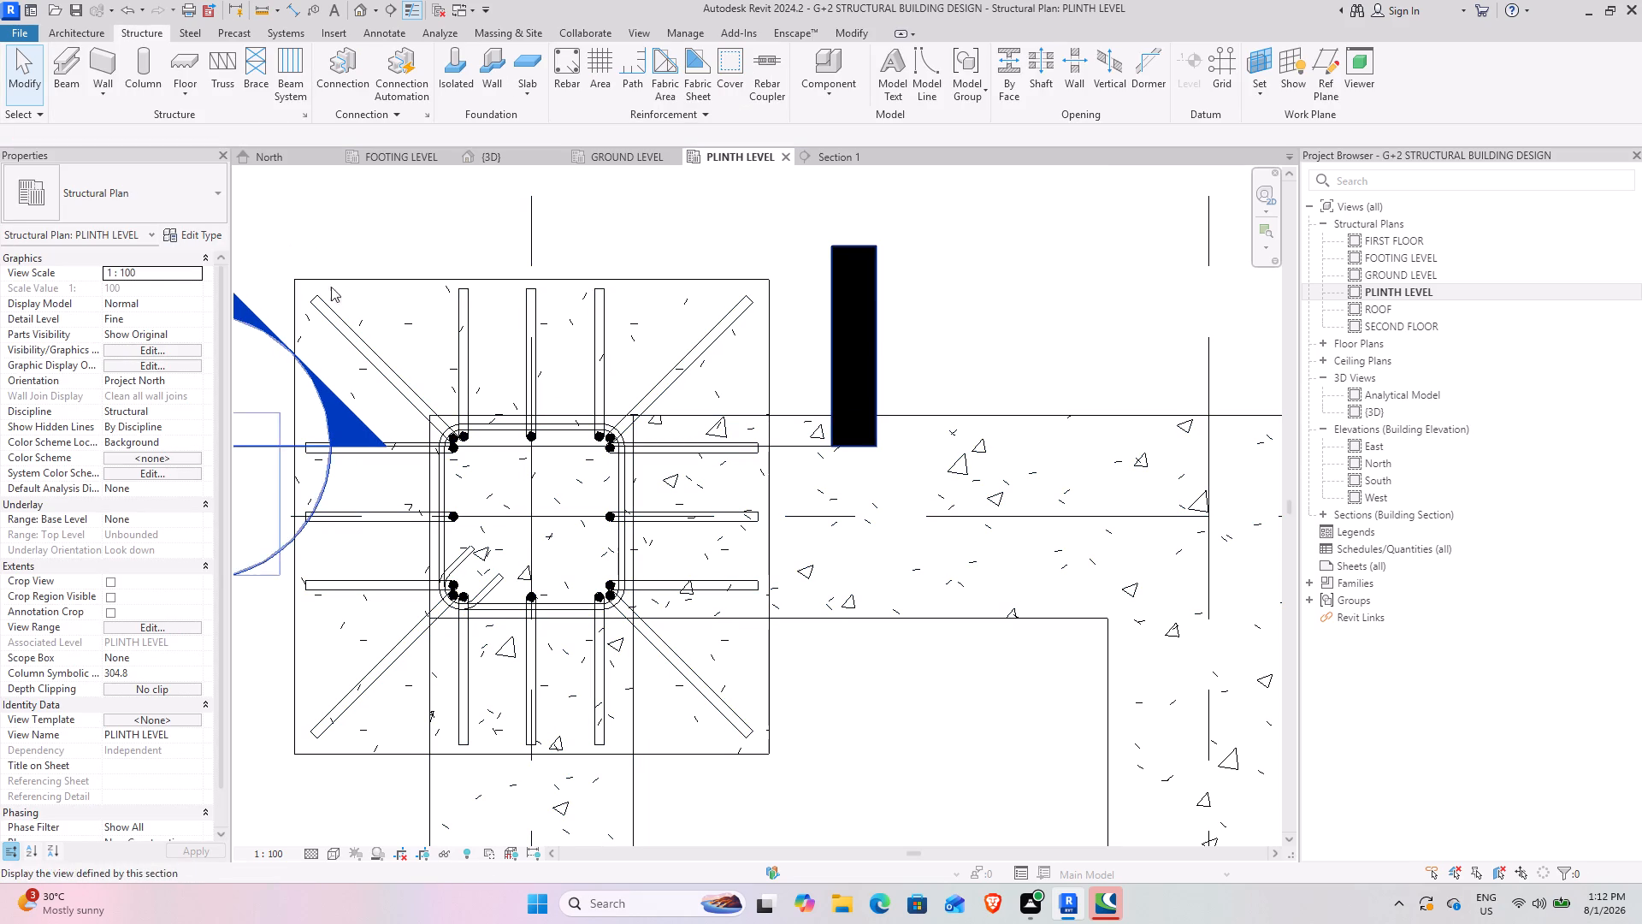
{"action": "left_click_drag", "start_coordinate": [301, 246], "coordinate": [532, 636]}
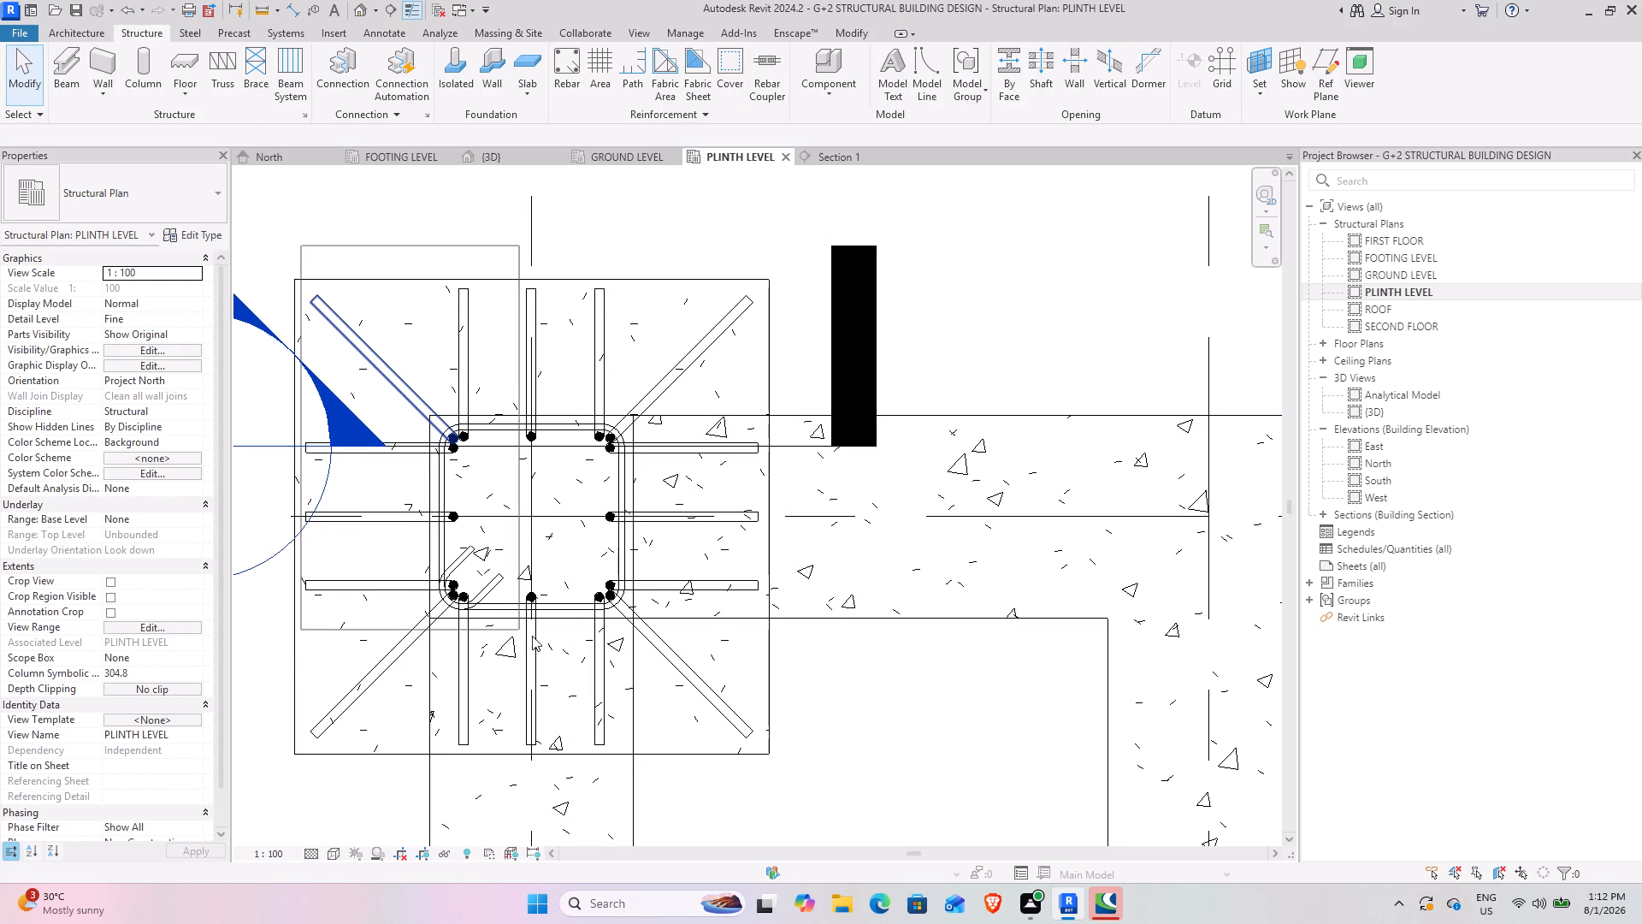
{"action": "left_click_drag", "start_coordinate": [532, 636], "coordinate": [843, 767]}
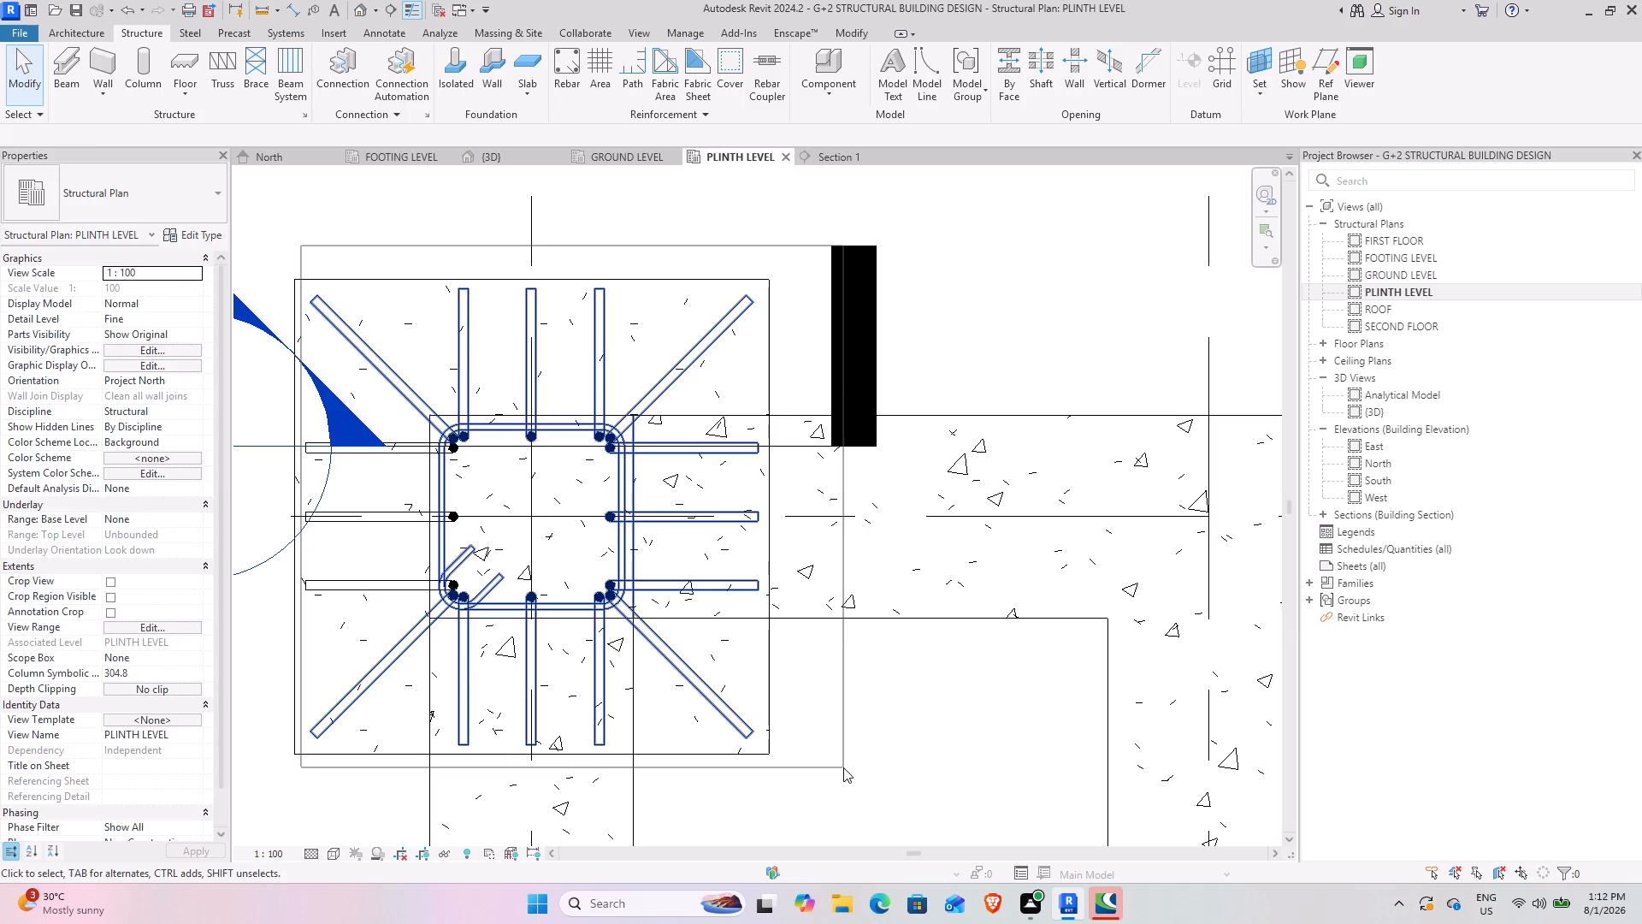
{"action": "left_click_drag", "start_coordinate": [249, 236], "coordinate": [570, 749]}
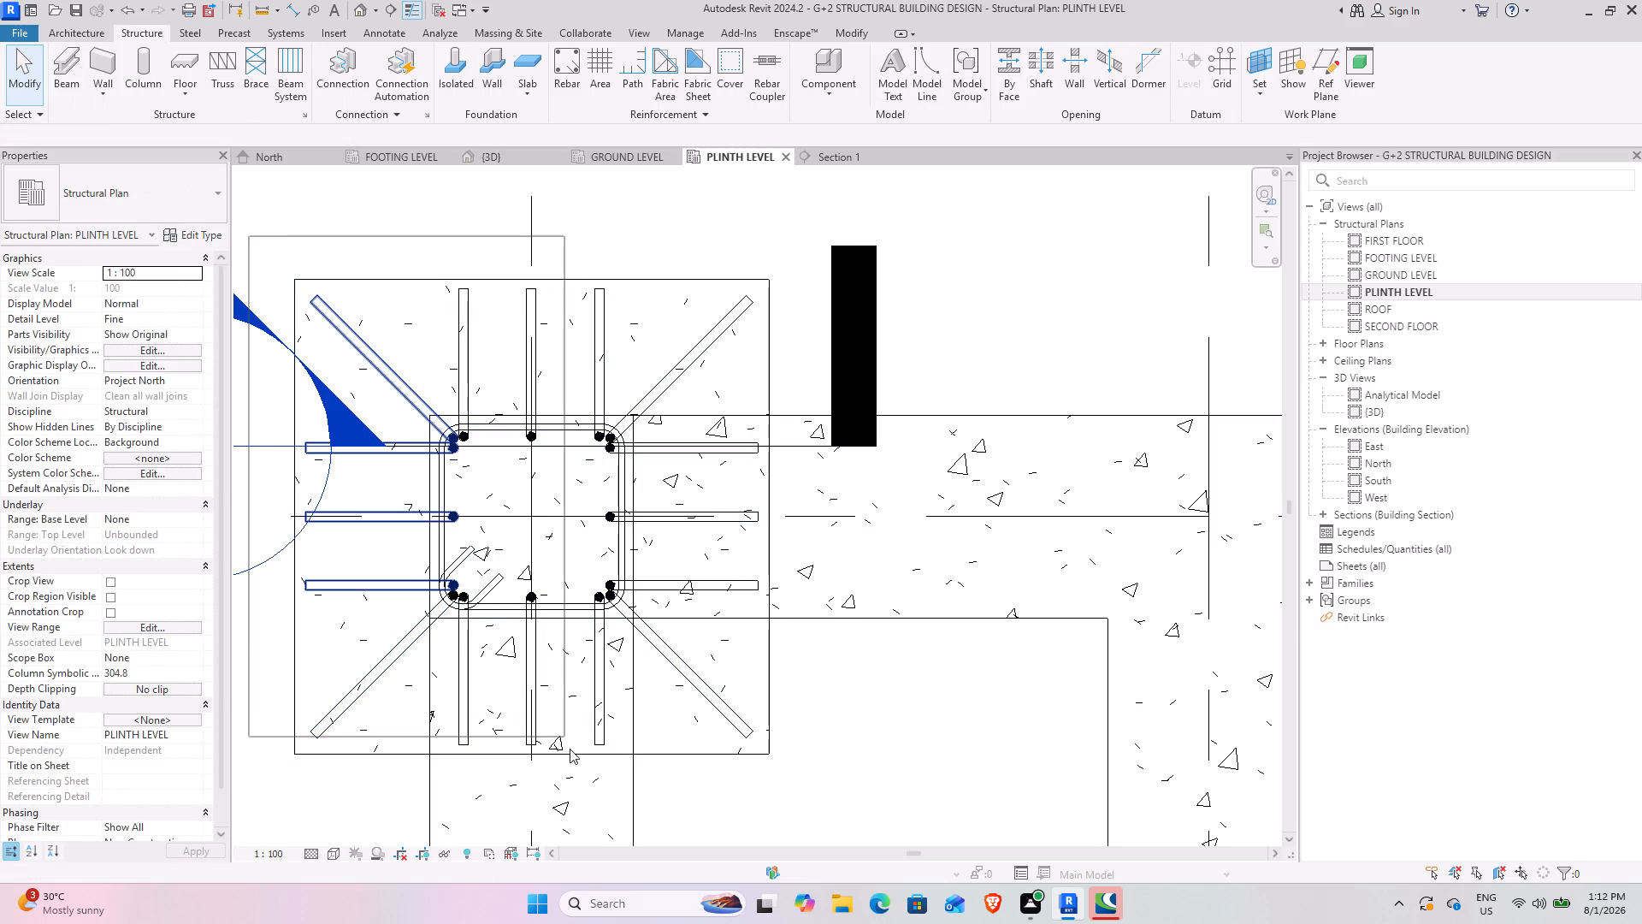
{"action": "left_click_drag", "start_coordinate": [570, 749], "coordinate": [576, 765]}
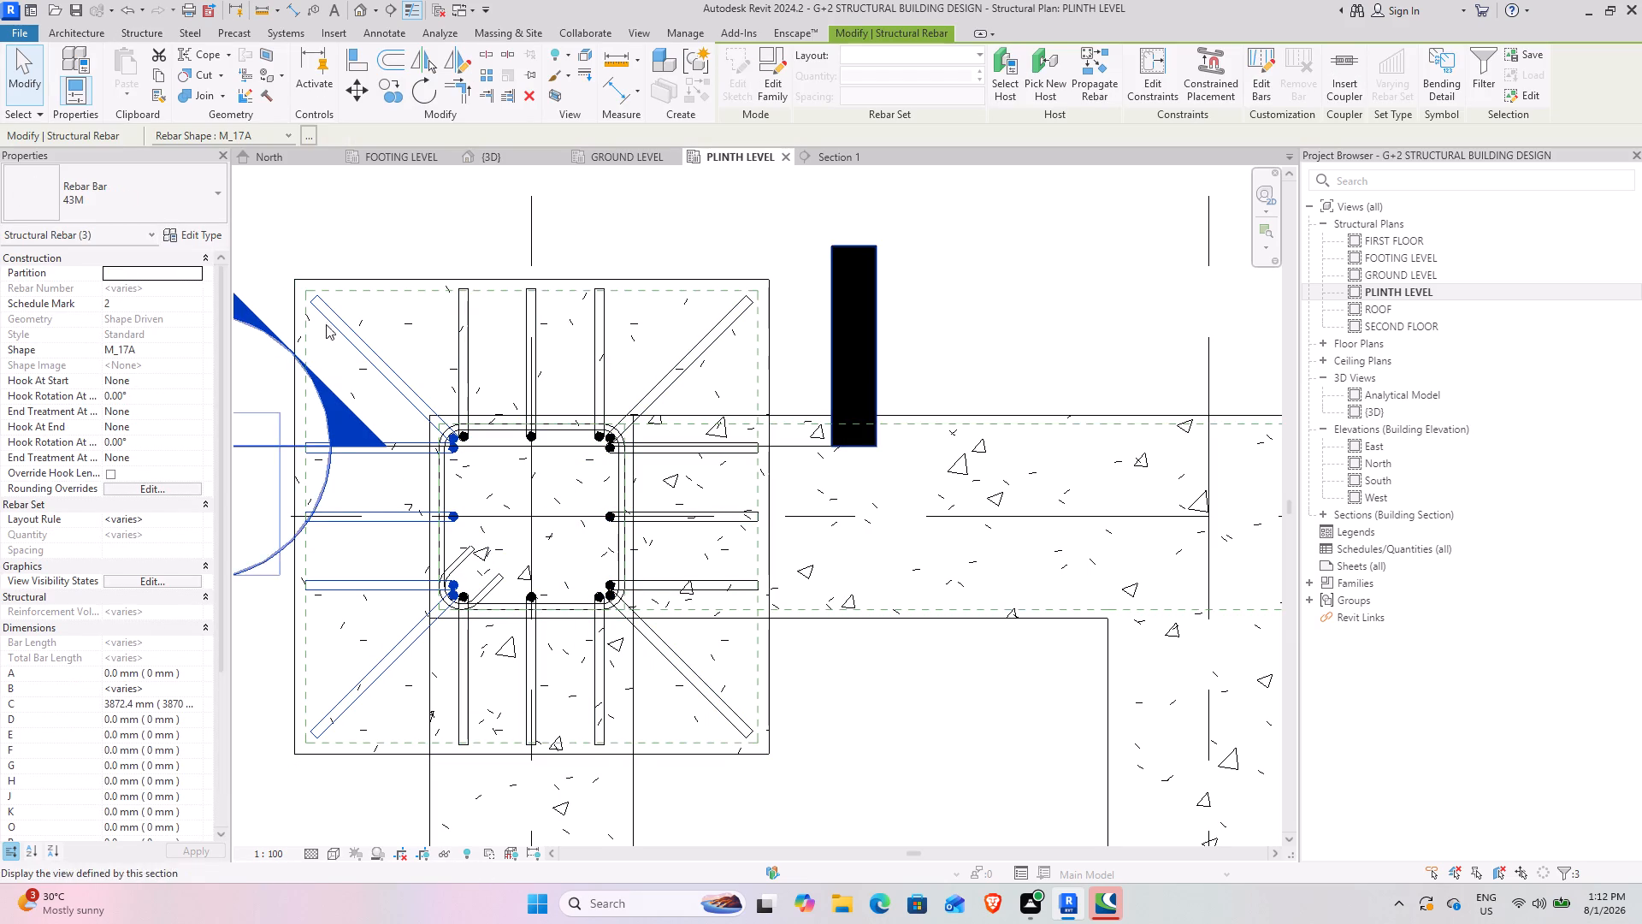
Select all the rebar at the corner column, excluding the column itself, and set it to view unobscured in the {3D} view.
{"action": "left_click_drag", "start_coordinate": [246, 187], "coordinate": [857, 822]}
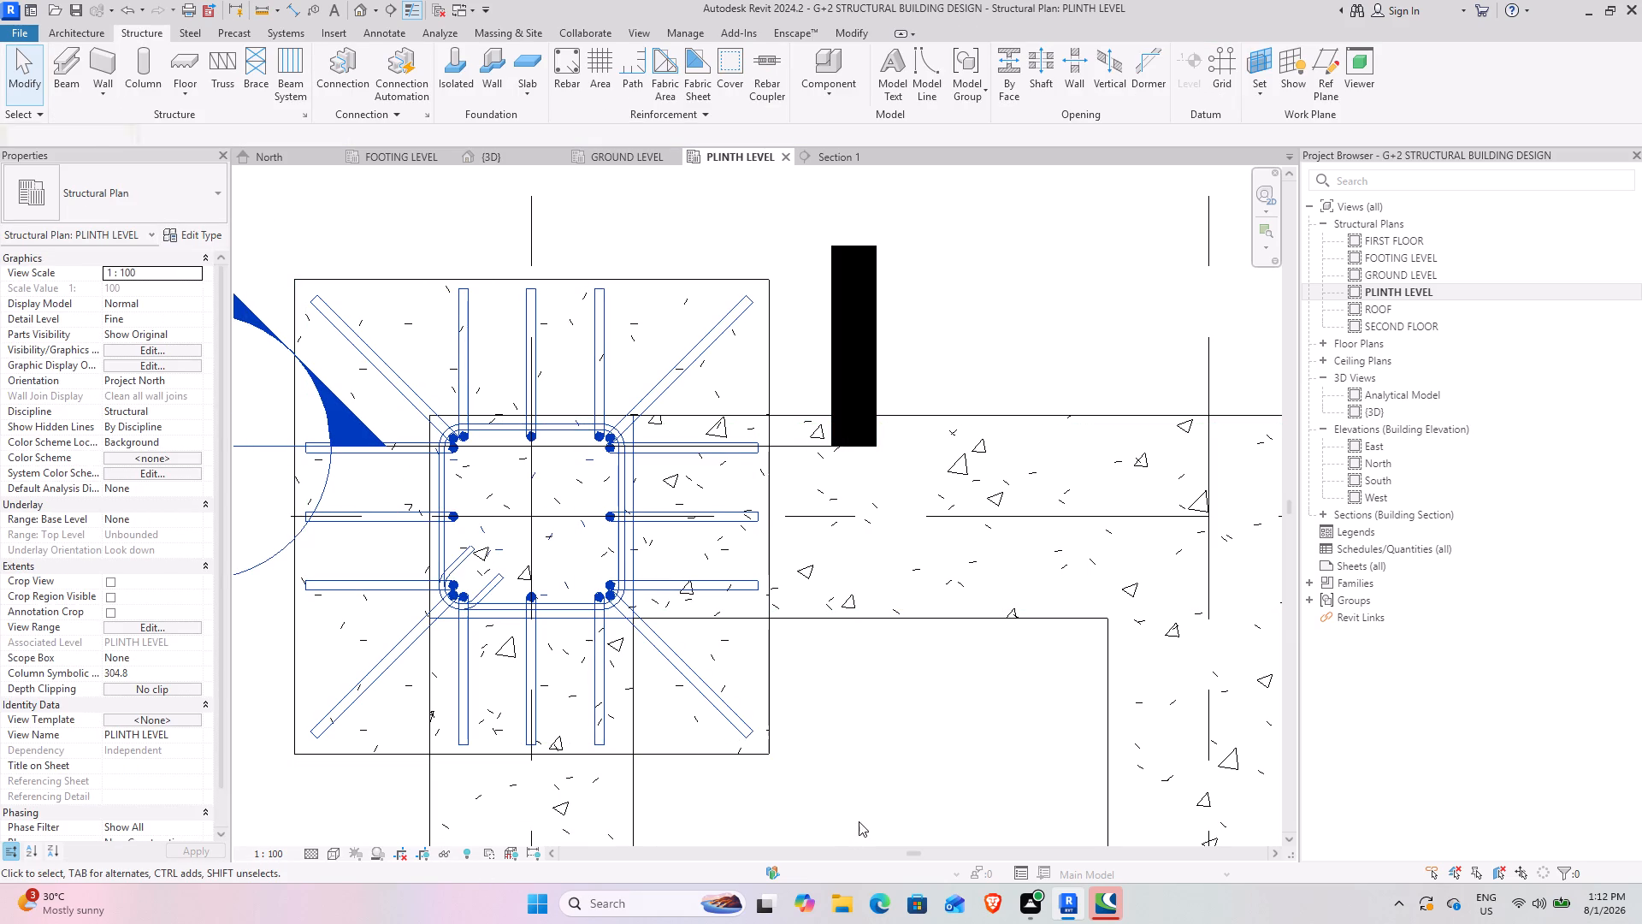
{"action": "left_click", "coordinate": [801, 86]}
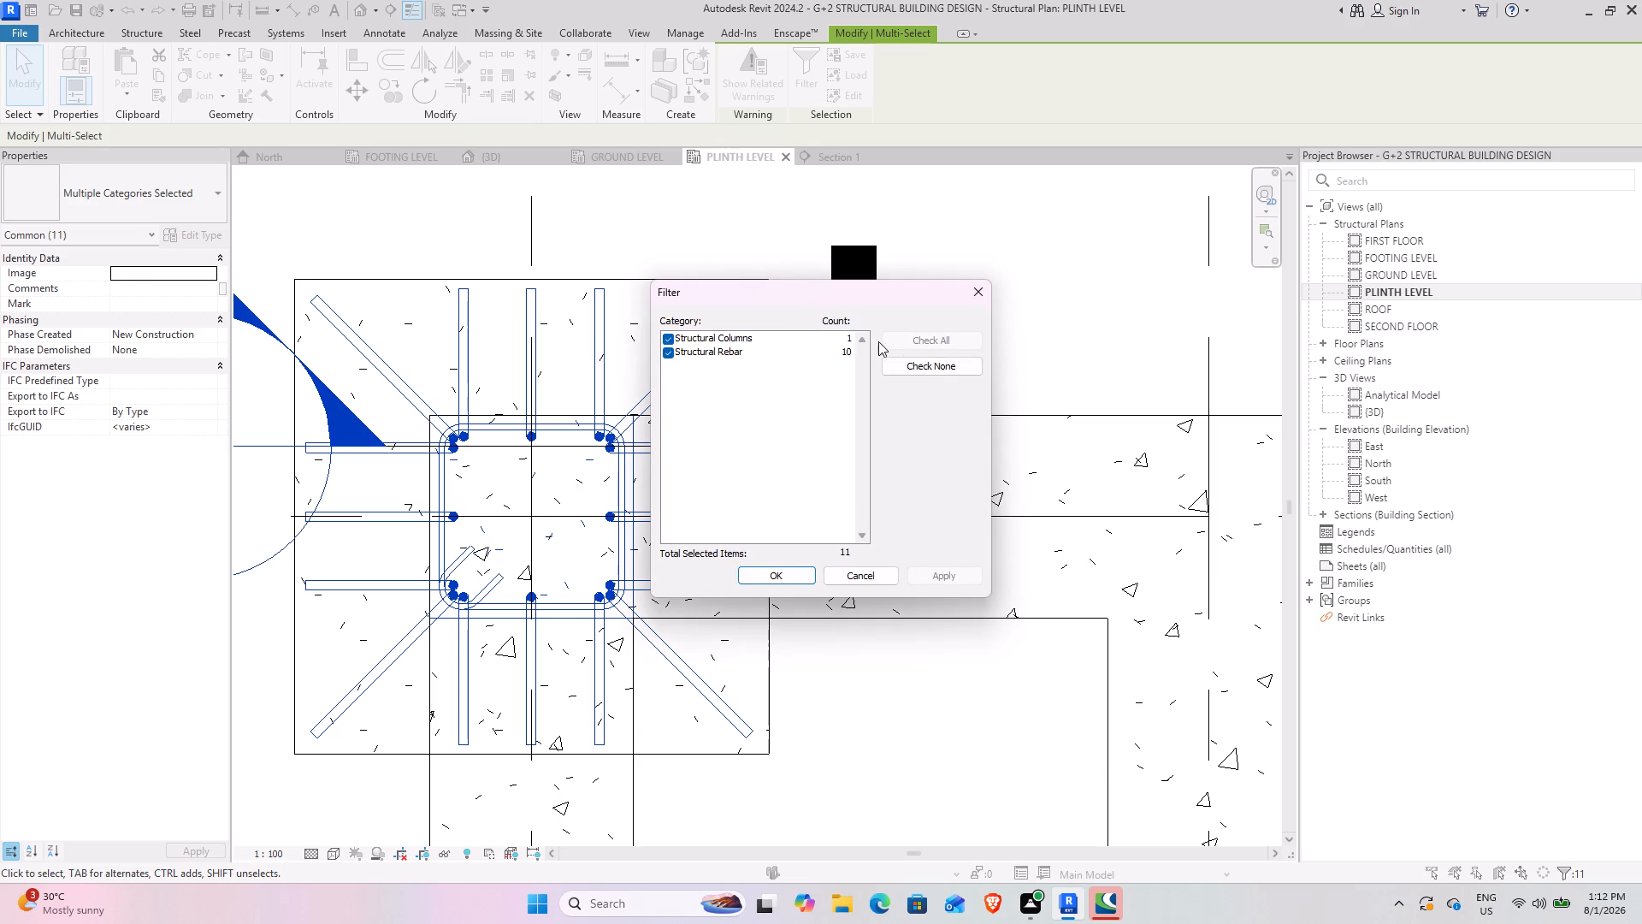
{"action": "left_click", "coordinate": [667, 334]}
{"action": "left_click", "coordinate": [784, 581]}
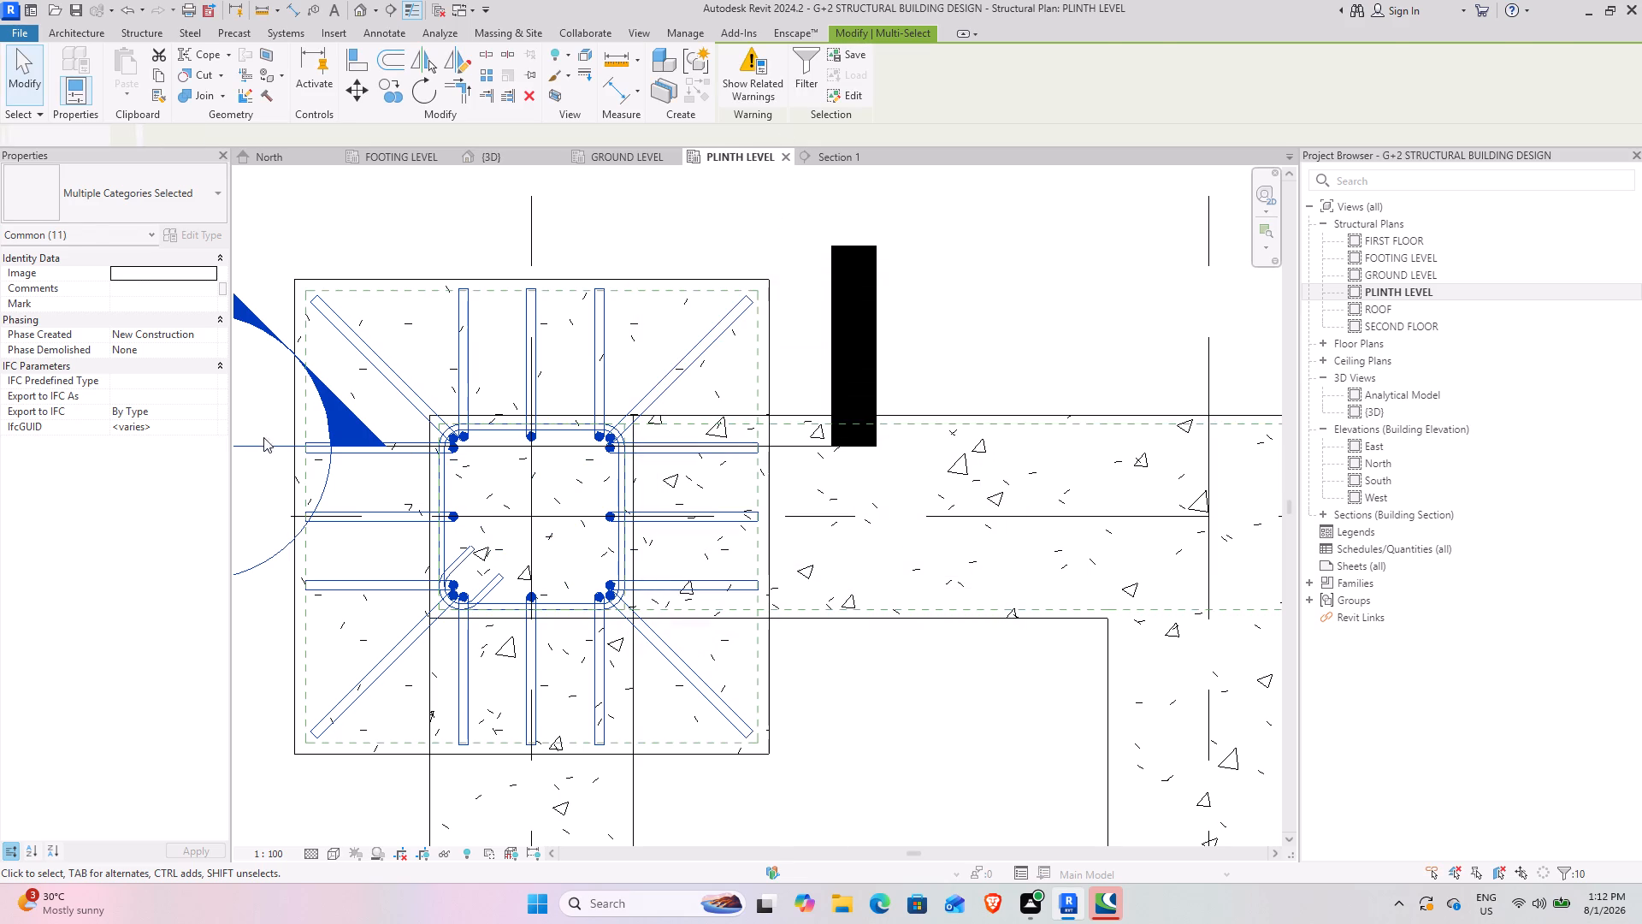
{"action": "left_click", "coordinate": [161, 575]}
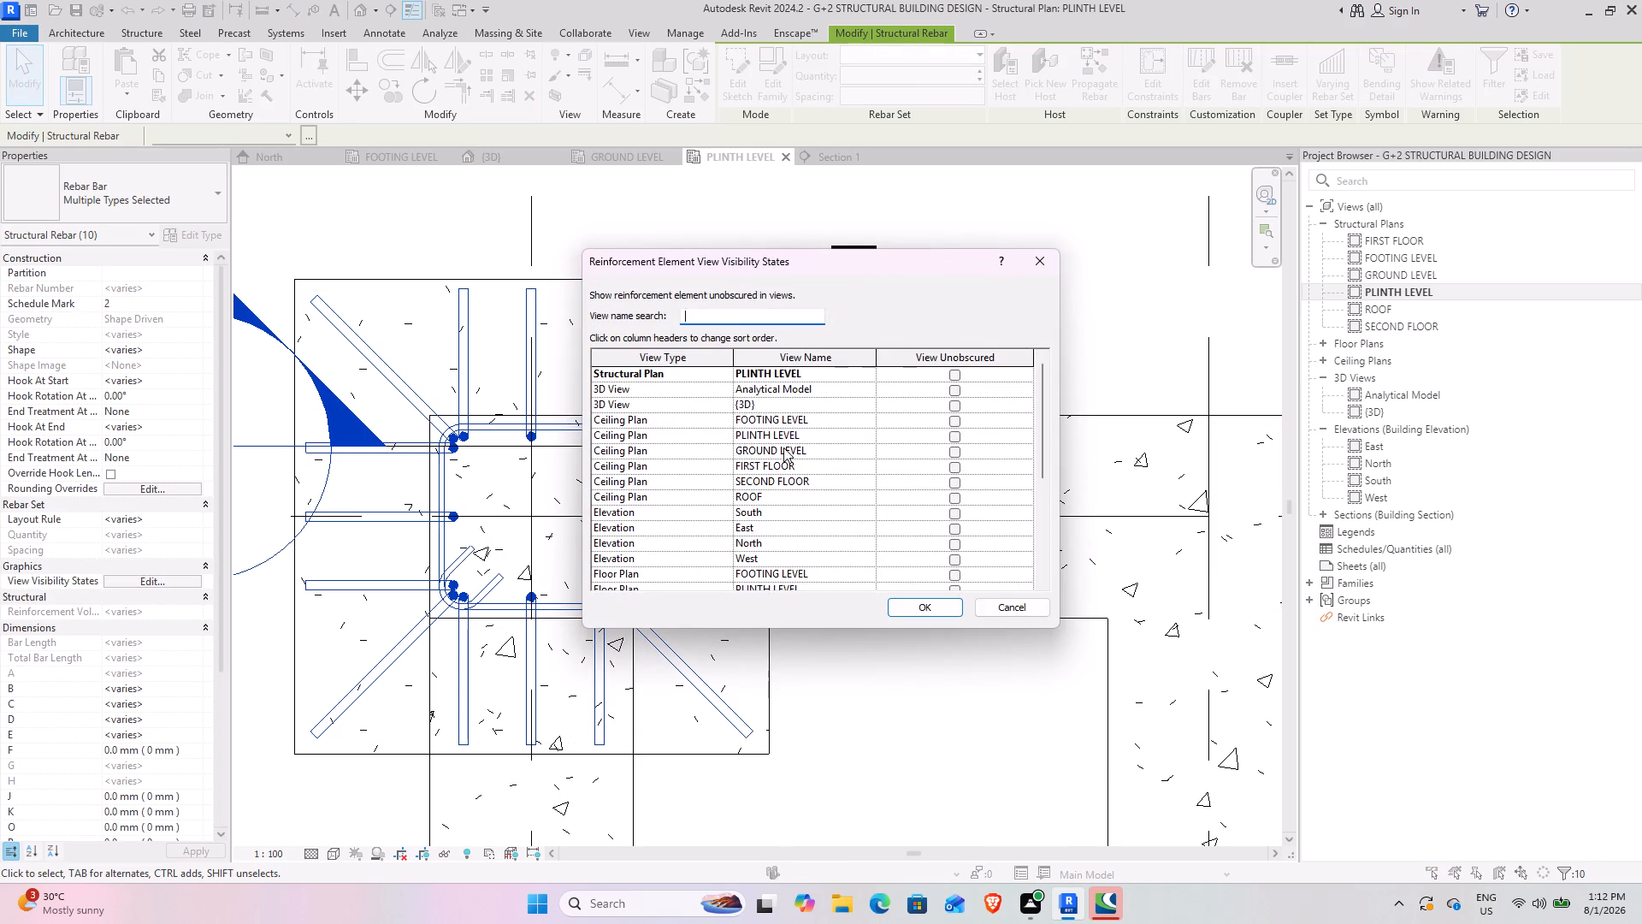
{"action": "left_click", "coordinate": [954, 407]}
{"action": "left_click", "coordinate": [919, 608]}
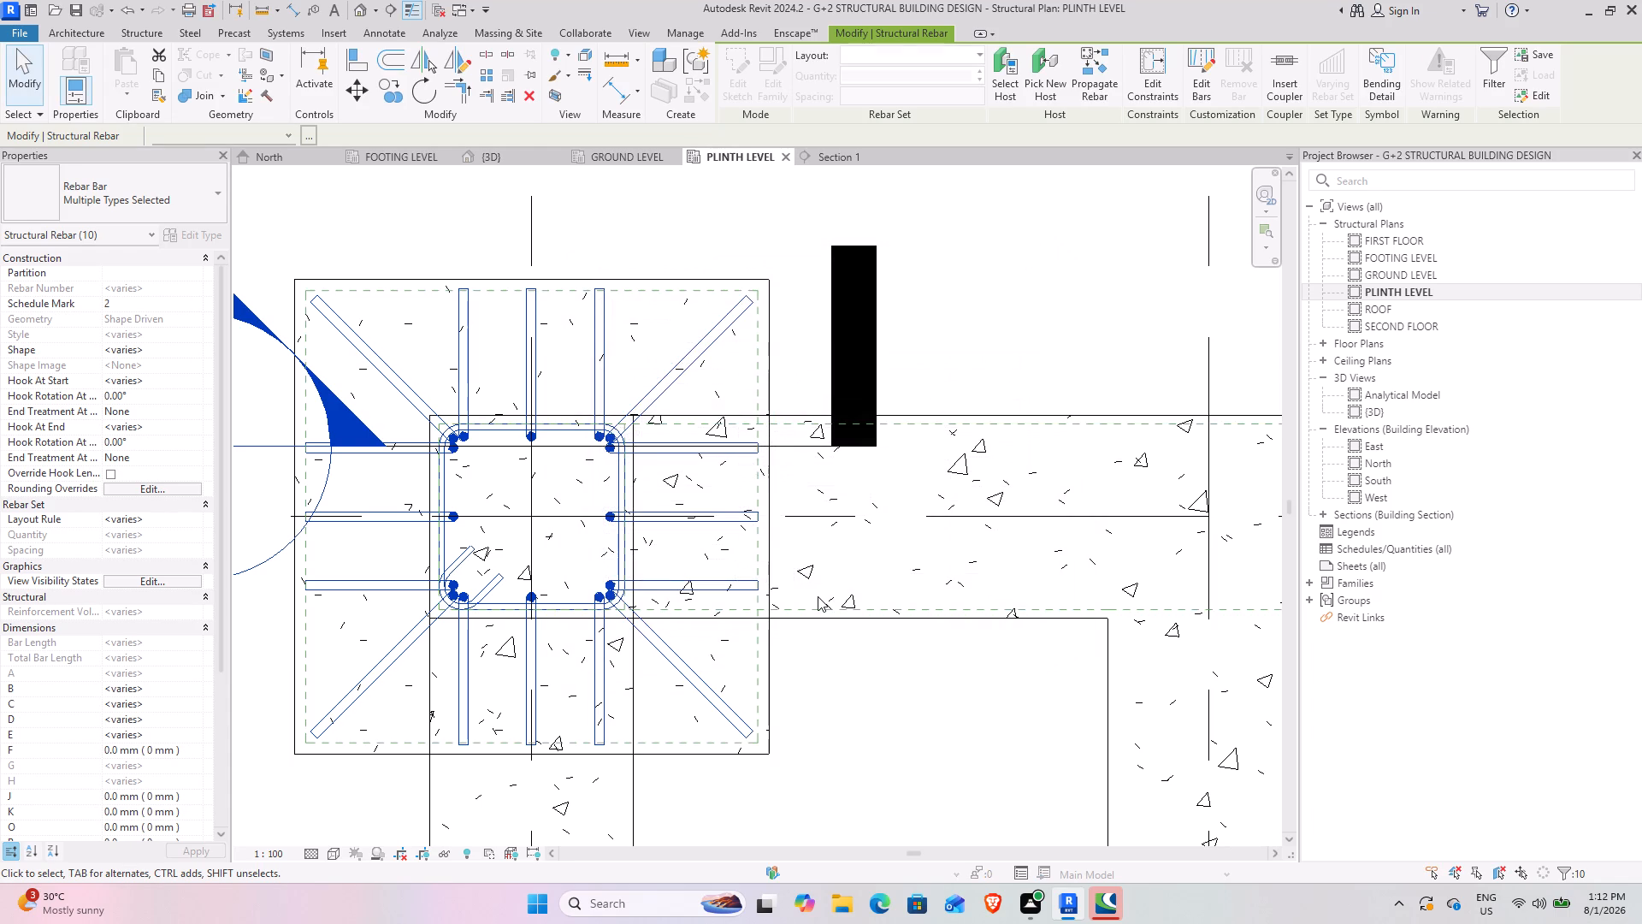
Examine the corner column's vertical bars and ties in the 3D view from several sides.
{"action": "left_click", "coordinate": [505, 157]}
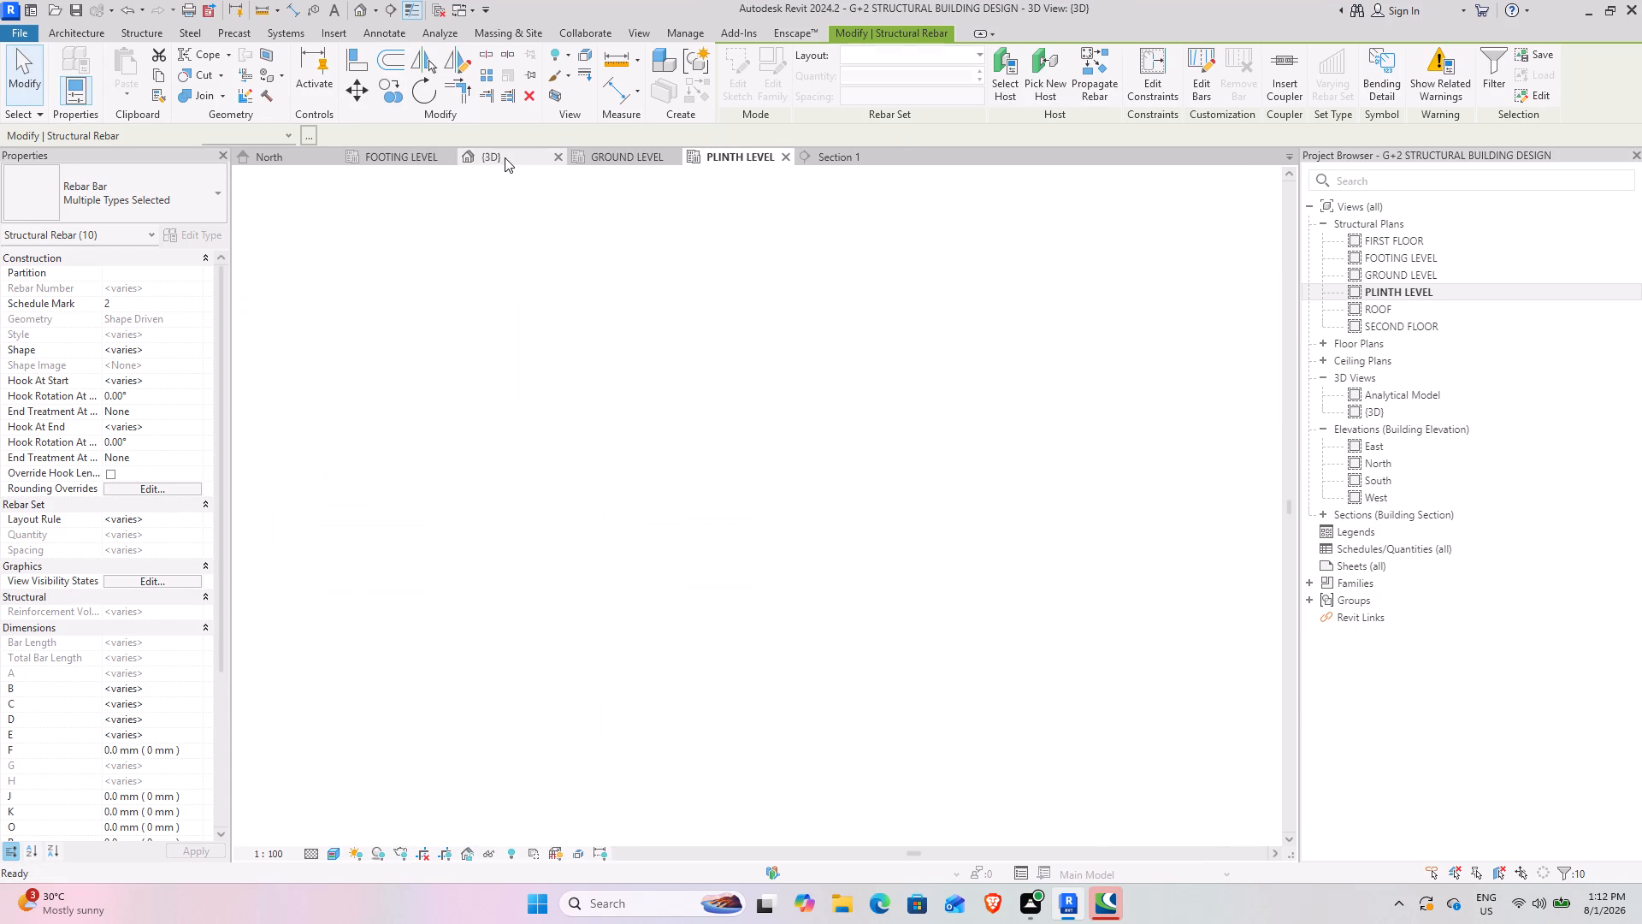
{"action": "scroll", "coordinate": [934, 525], "scroll_direction": "down", "scroll_amount": 3}
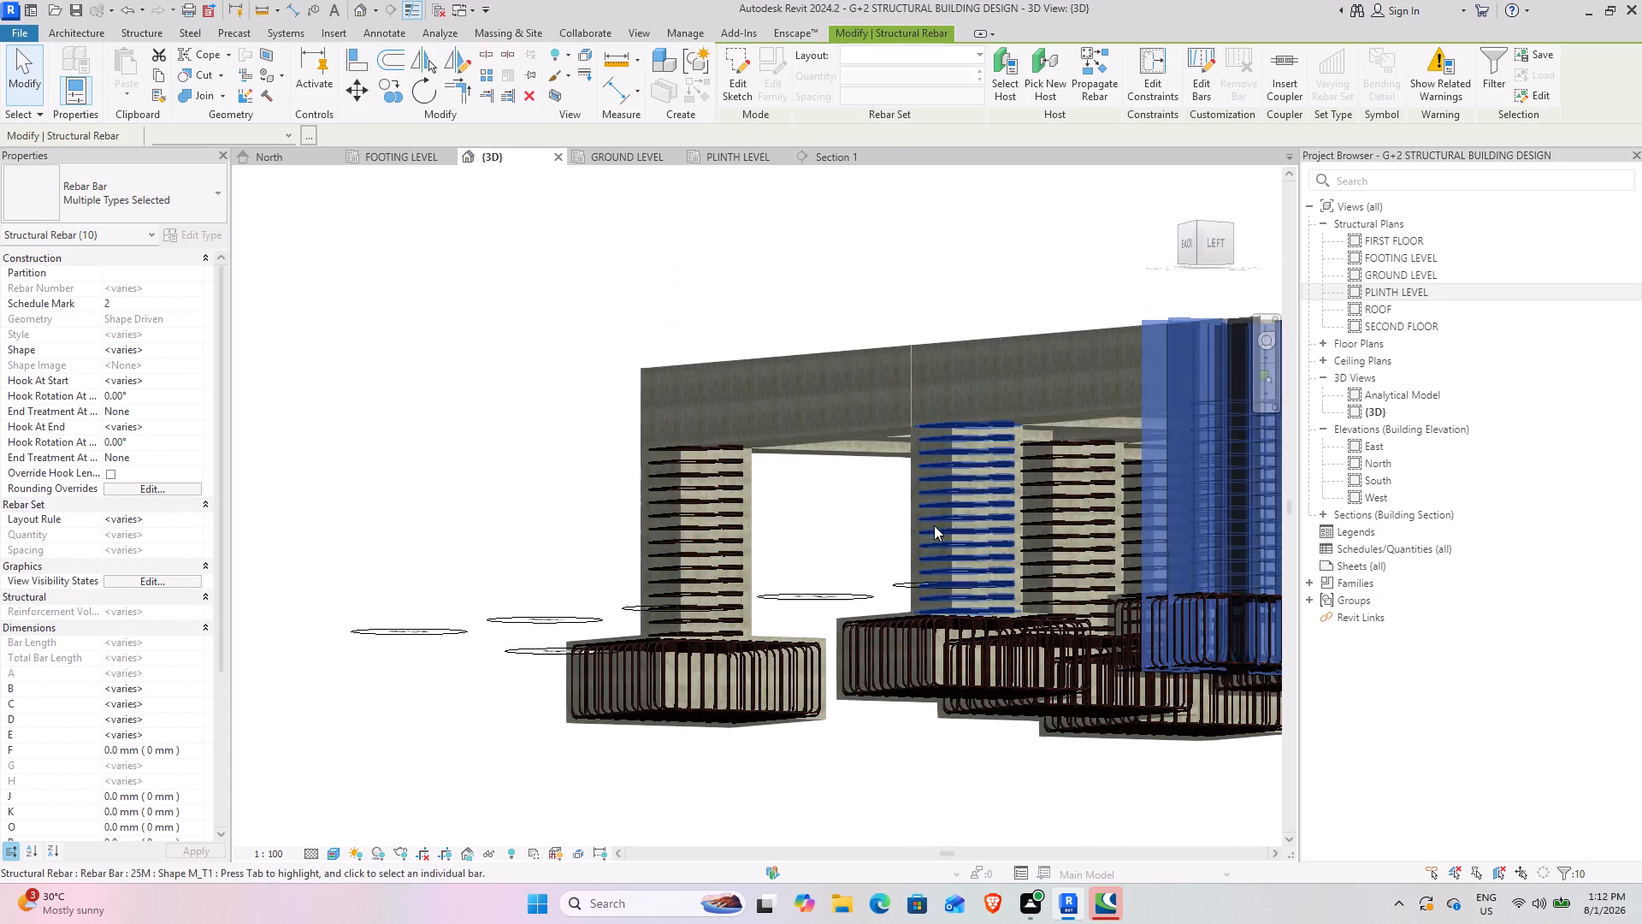
{"action": "middle_click_drag", "start_coordinate": [1014, 690], "coordinate": [885, 731], "text": "shift"}
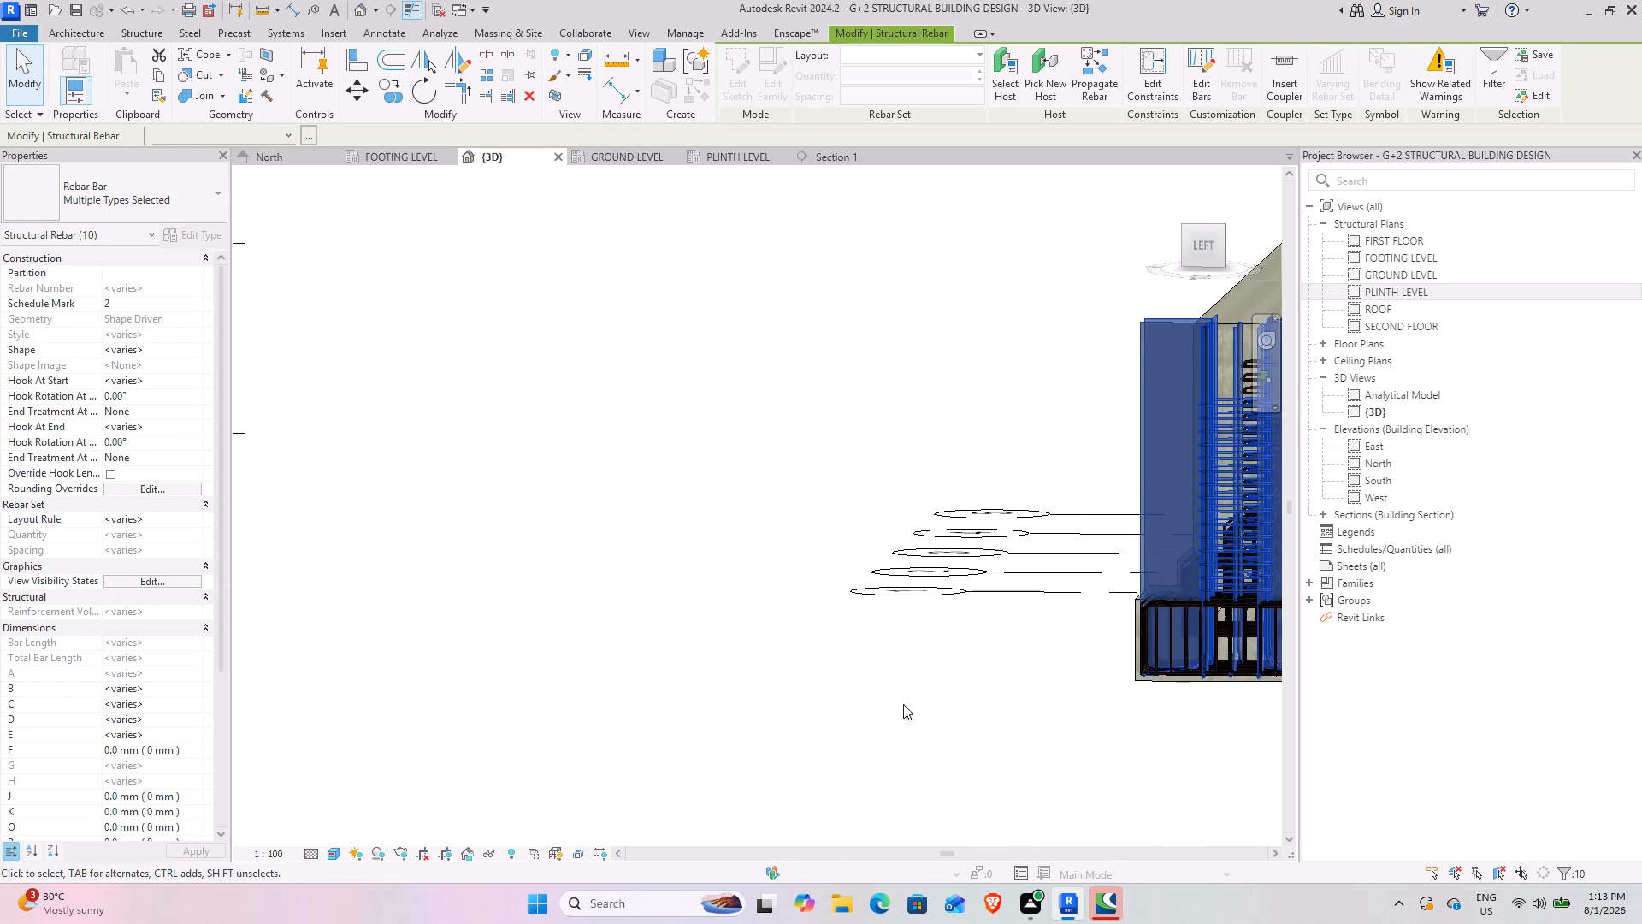
{"action": "scroll", "coordinate": [936, 624], "scroll_direction": "down", "scroll_amount": 3}
{"action": "middle_click_drag", "start_coordinate": [996, 641], "coordinate": [841, 666], "text": "shift"}
{"action": "left_click", "coordinate": [847, 664]}
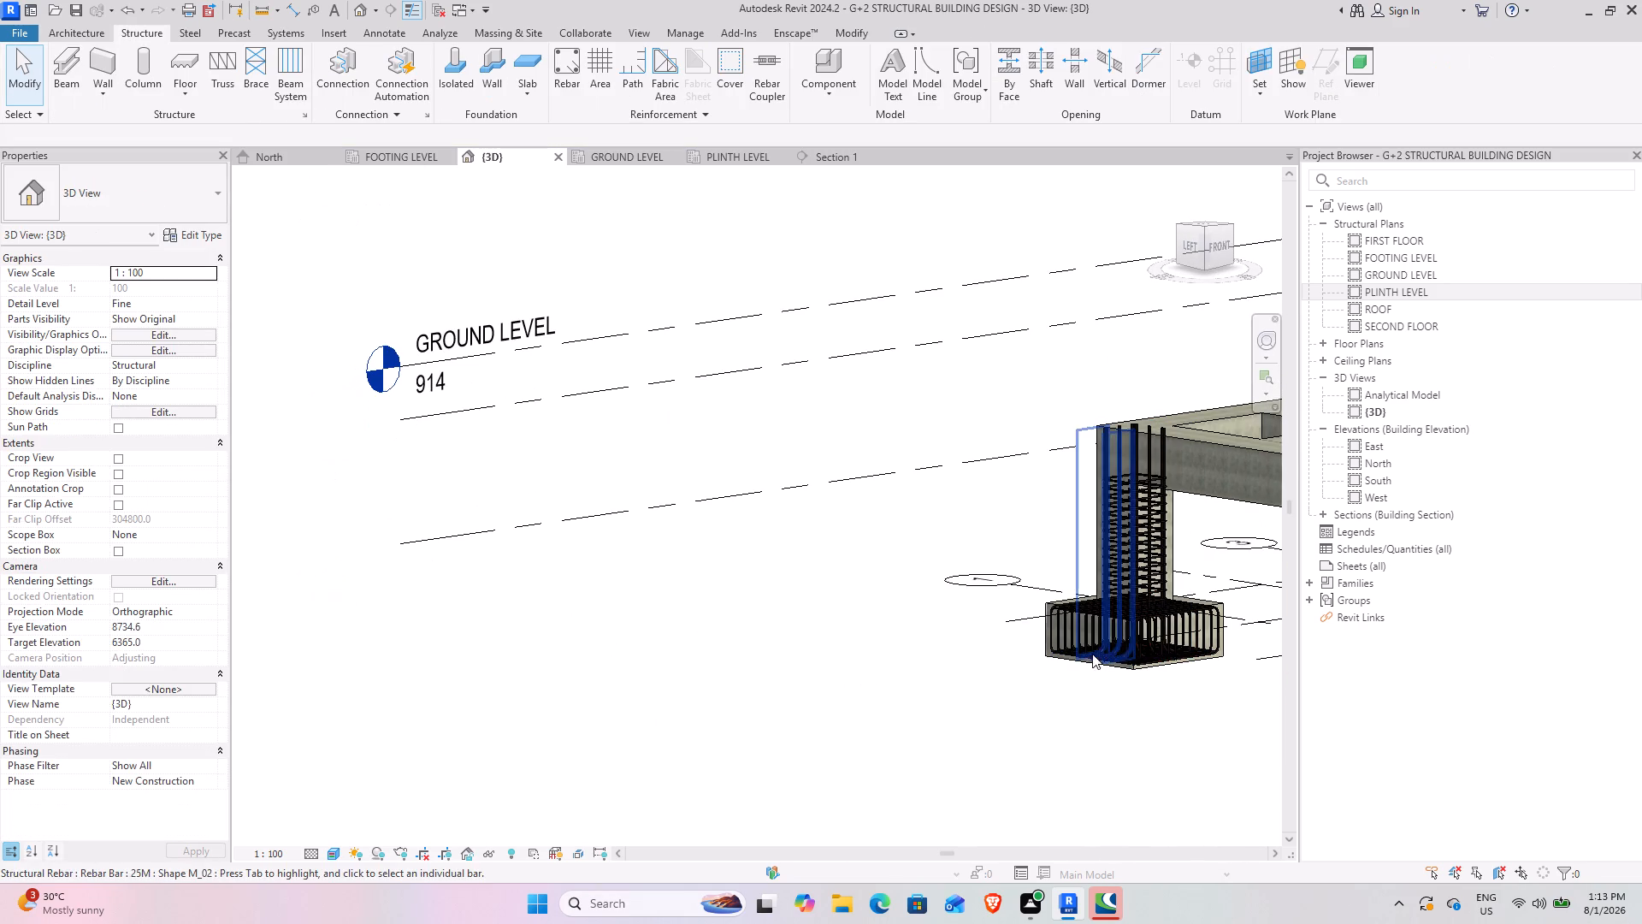
{"action": "middle_click_drag", "start_coordinate": [1155, 629], "coordinate": [1094, 675], "text": "shift"}
{"action": "scroll", "coordinate": [1126, 523], "scroll_direction": "up", "scroll_amount": 7}
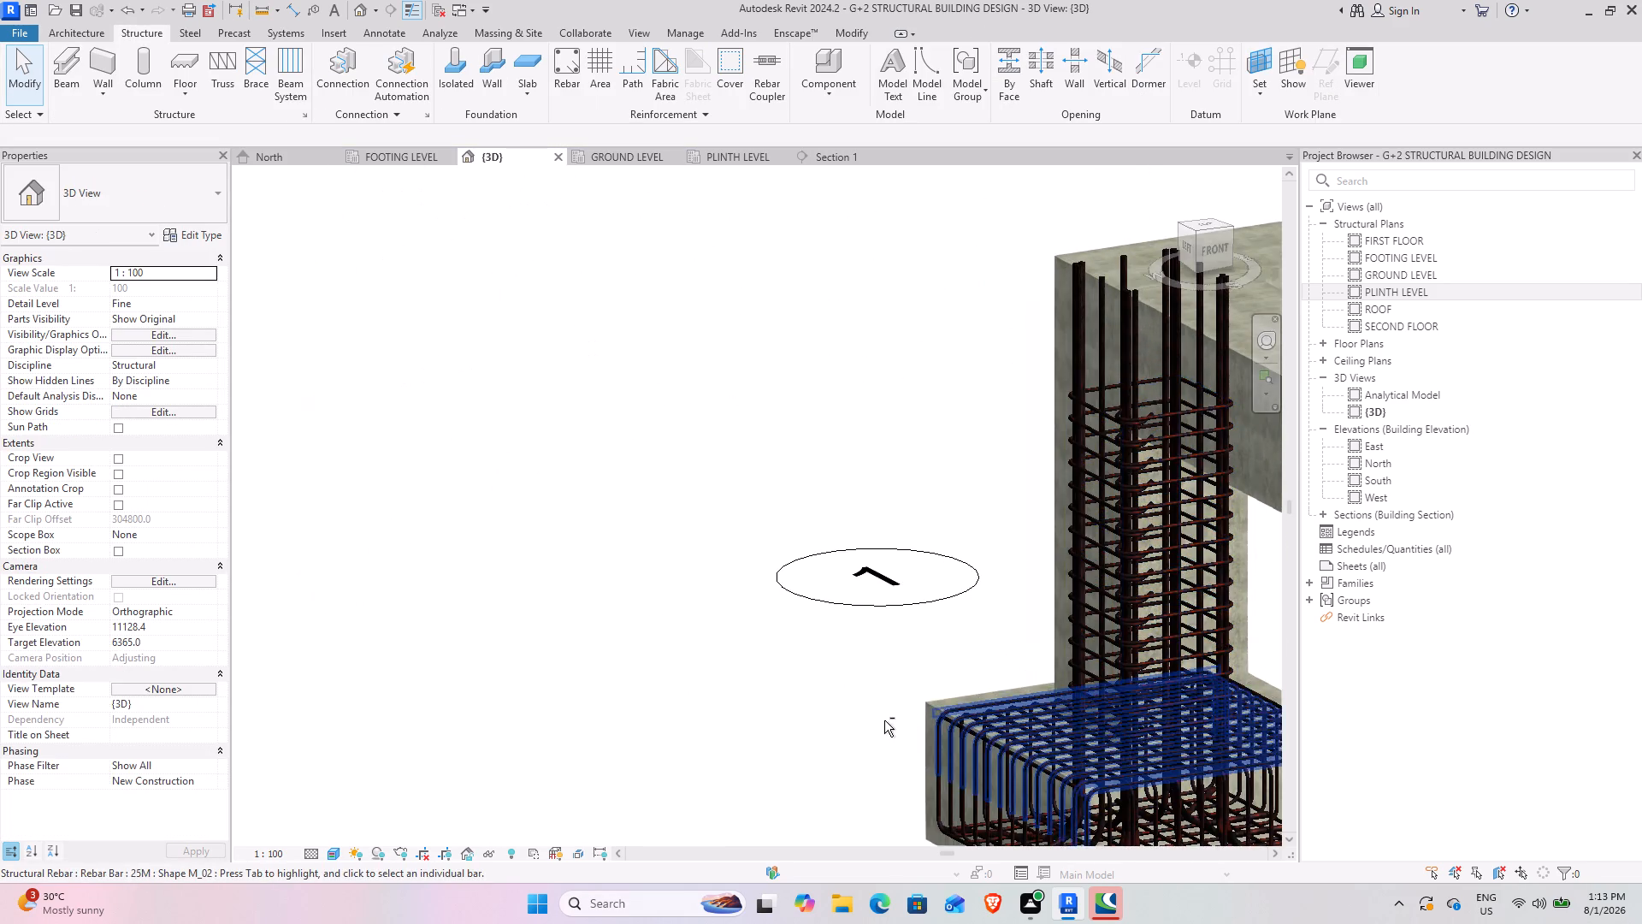
{"action": "middle_click_drag", "start_coordinate": [889, 719], "coordinate": [871, 492], "text": "shift"}
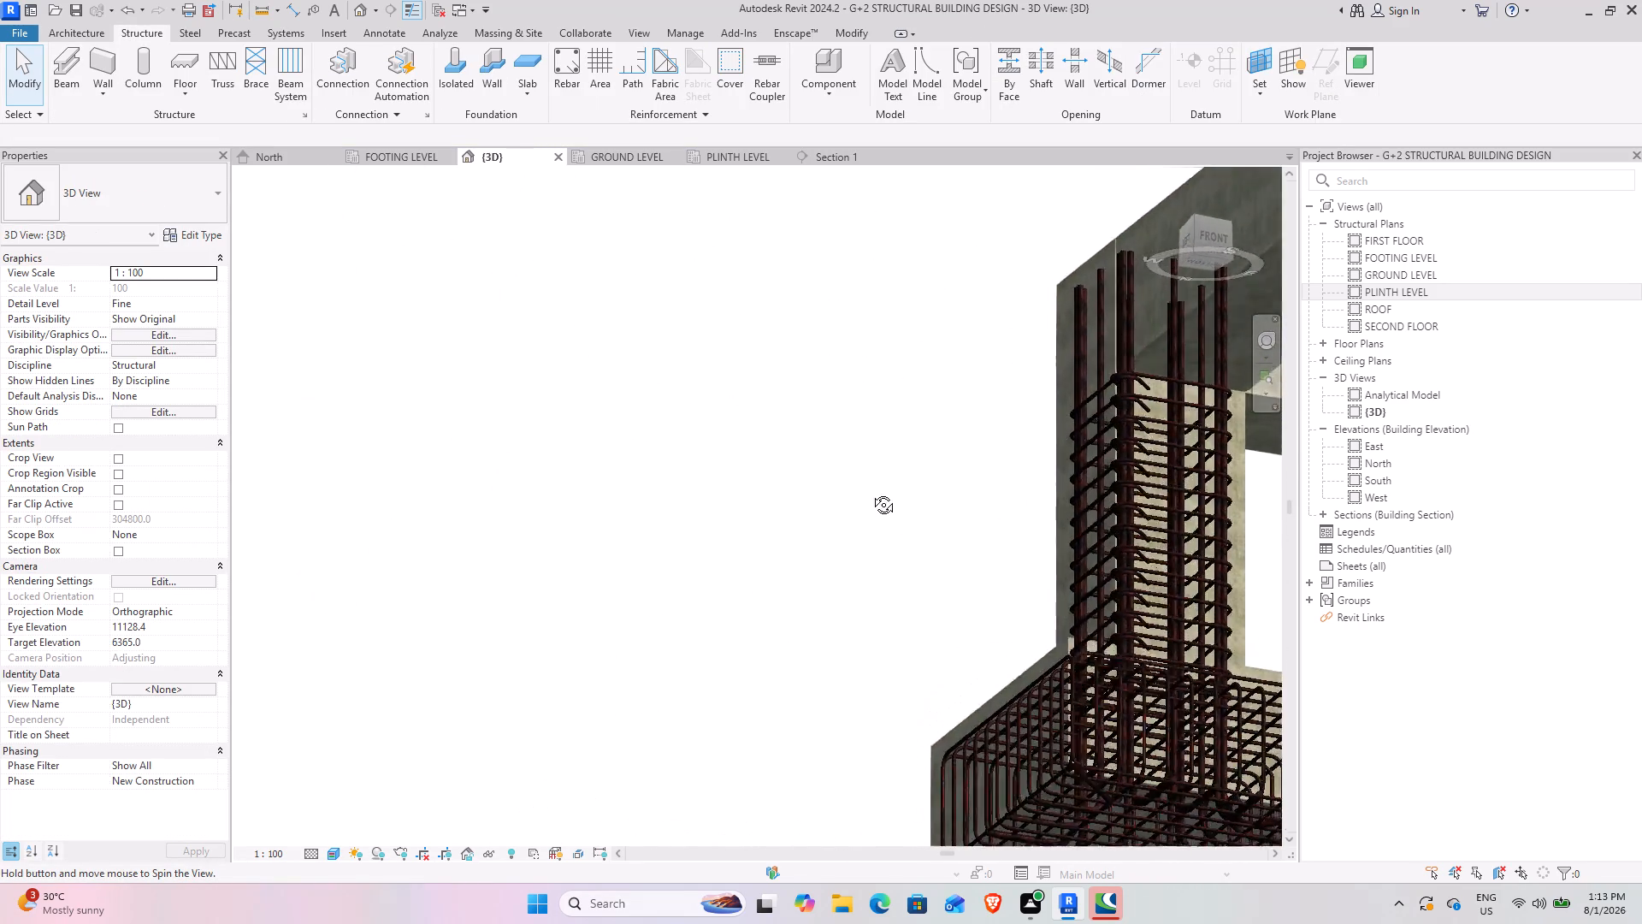
{"action": "middle_click_drag", "start_coordinate": [871, 492], "coordinate": [819, 617], "text": "shift"}
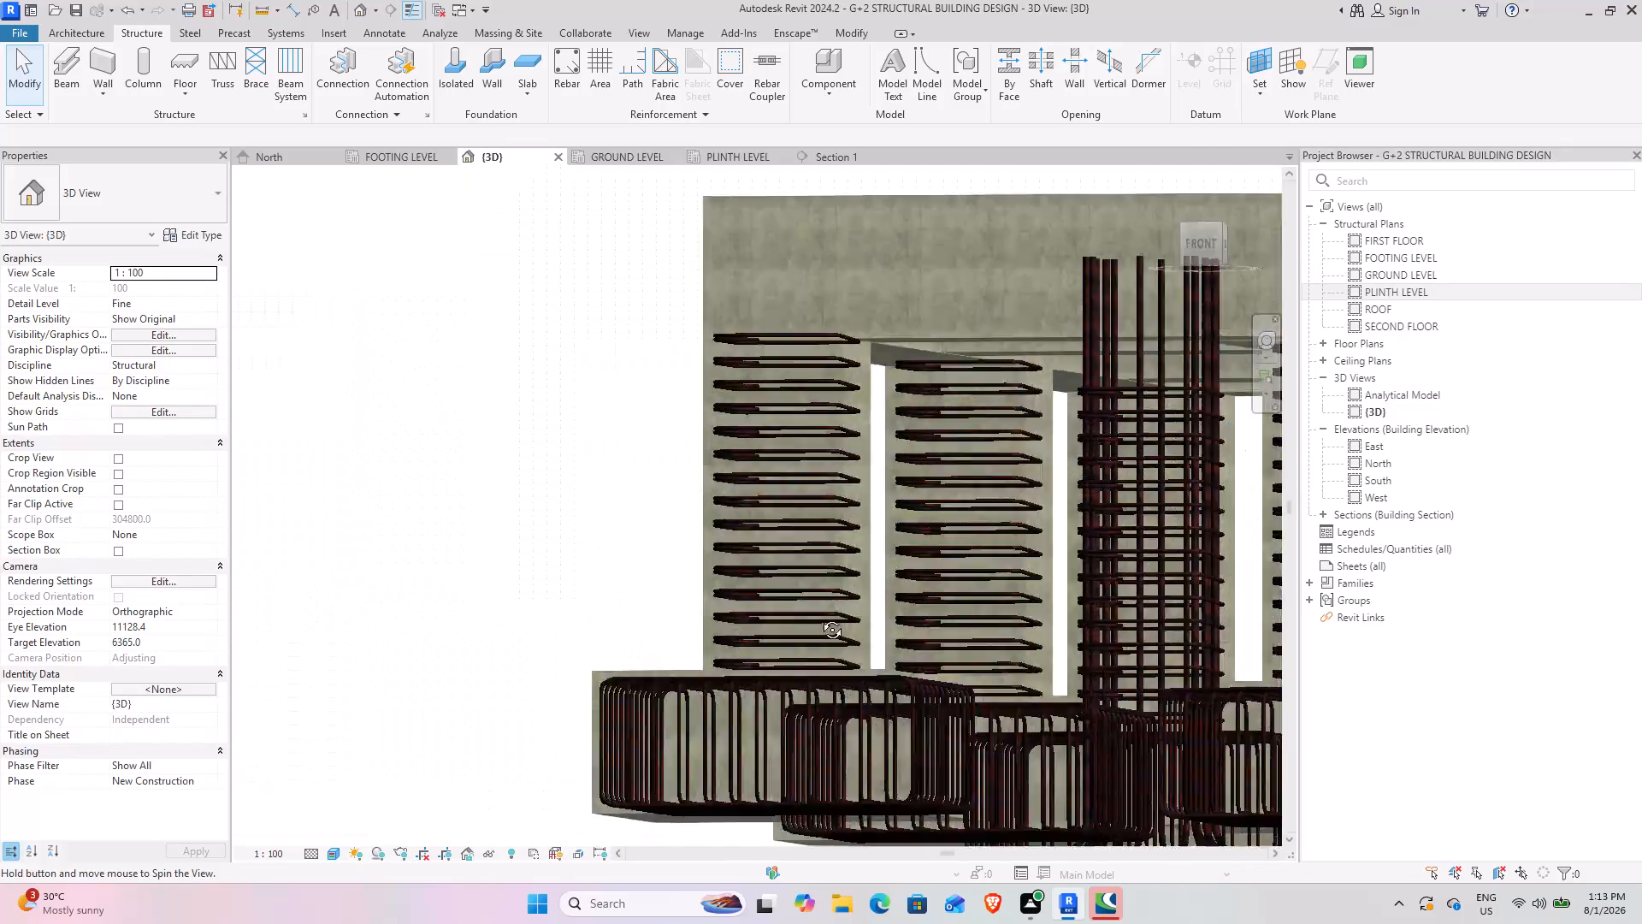
{"action": "middle_click_drag", "start_coordinate": [819, 617], "coordinate": [984, 648], "text": "shift"}
{"action": "scroll", "coordinate": [1110, 471], "scroll_direction": "down", "scroll_amount": 3}
{"action": "middle_click_drag", "start_coordinate": [1114, 493], "coordinate": [1068, 435], "text": "shift"}
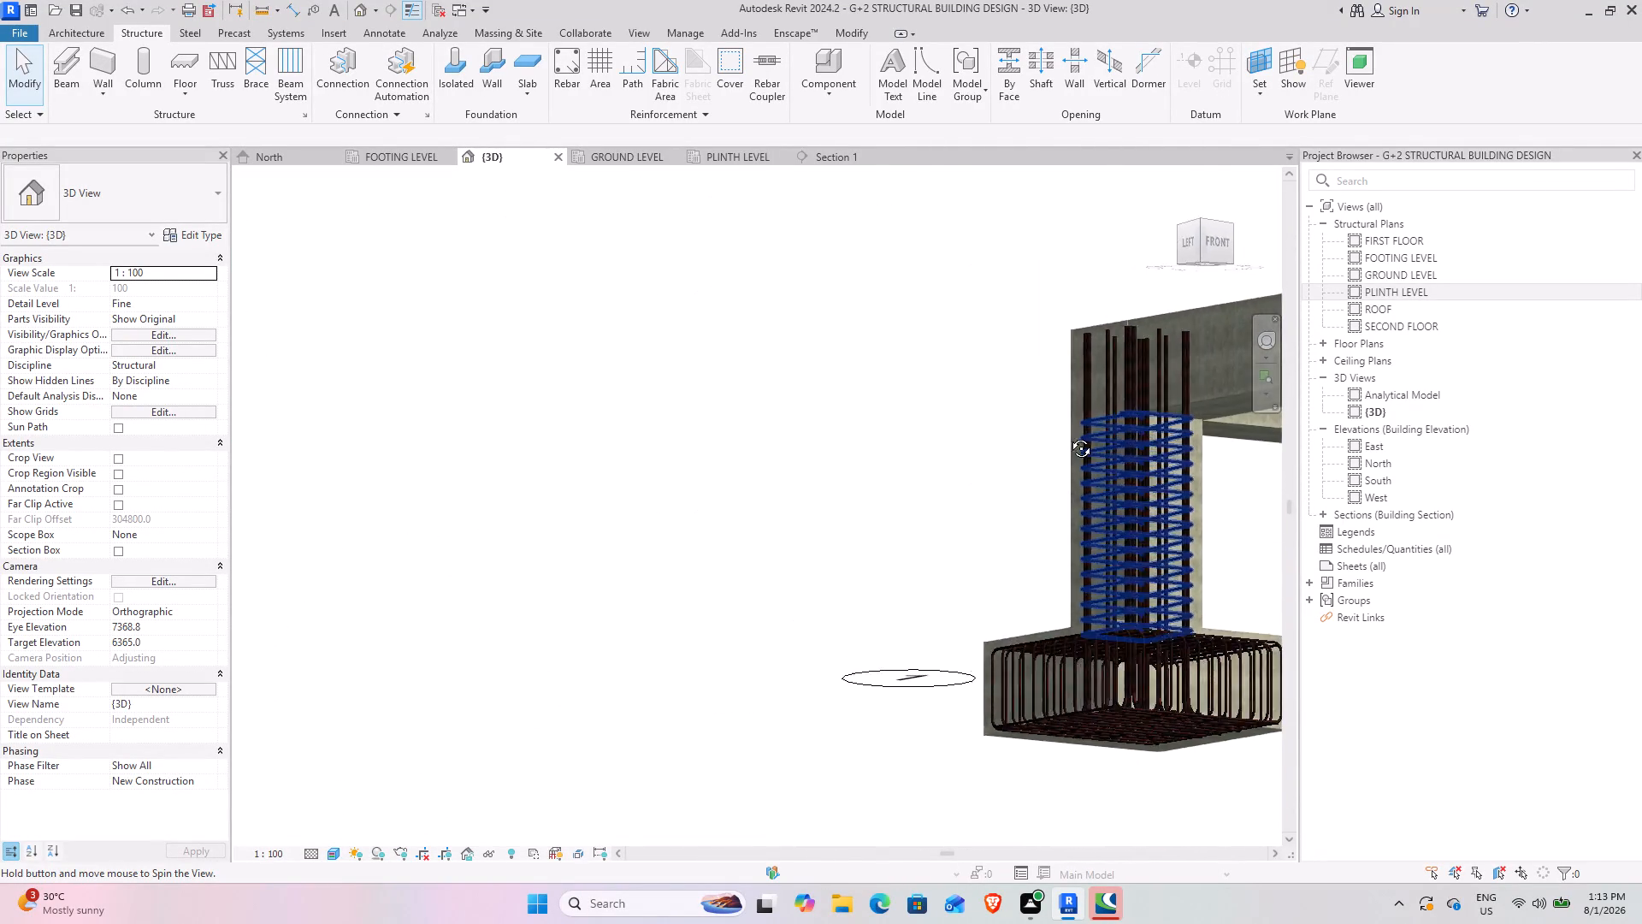
{"action": "middle_click_drag", "start_coordinate": [1068, 435], "coordinate": [1293, 508], "text": "shift"}
{"action": "scroll", "coordinate": [1168, 408], "scroll_direction": "up", "scroll_amount": 3}
{"action": "scroll", "coordinate": [1081, 549], "scroll_direction": "up", "scroll_amount": 1}
{"action": "middle_click_drag", "start_coordinate": [1080, 549], "coordinate": [1105, 521], "text": "shift"}
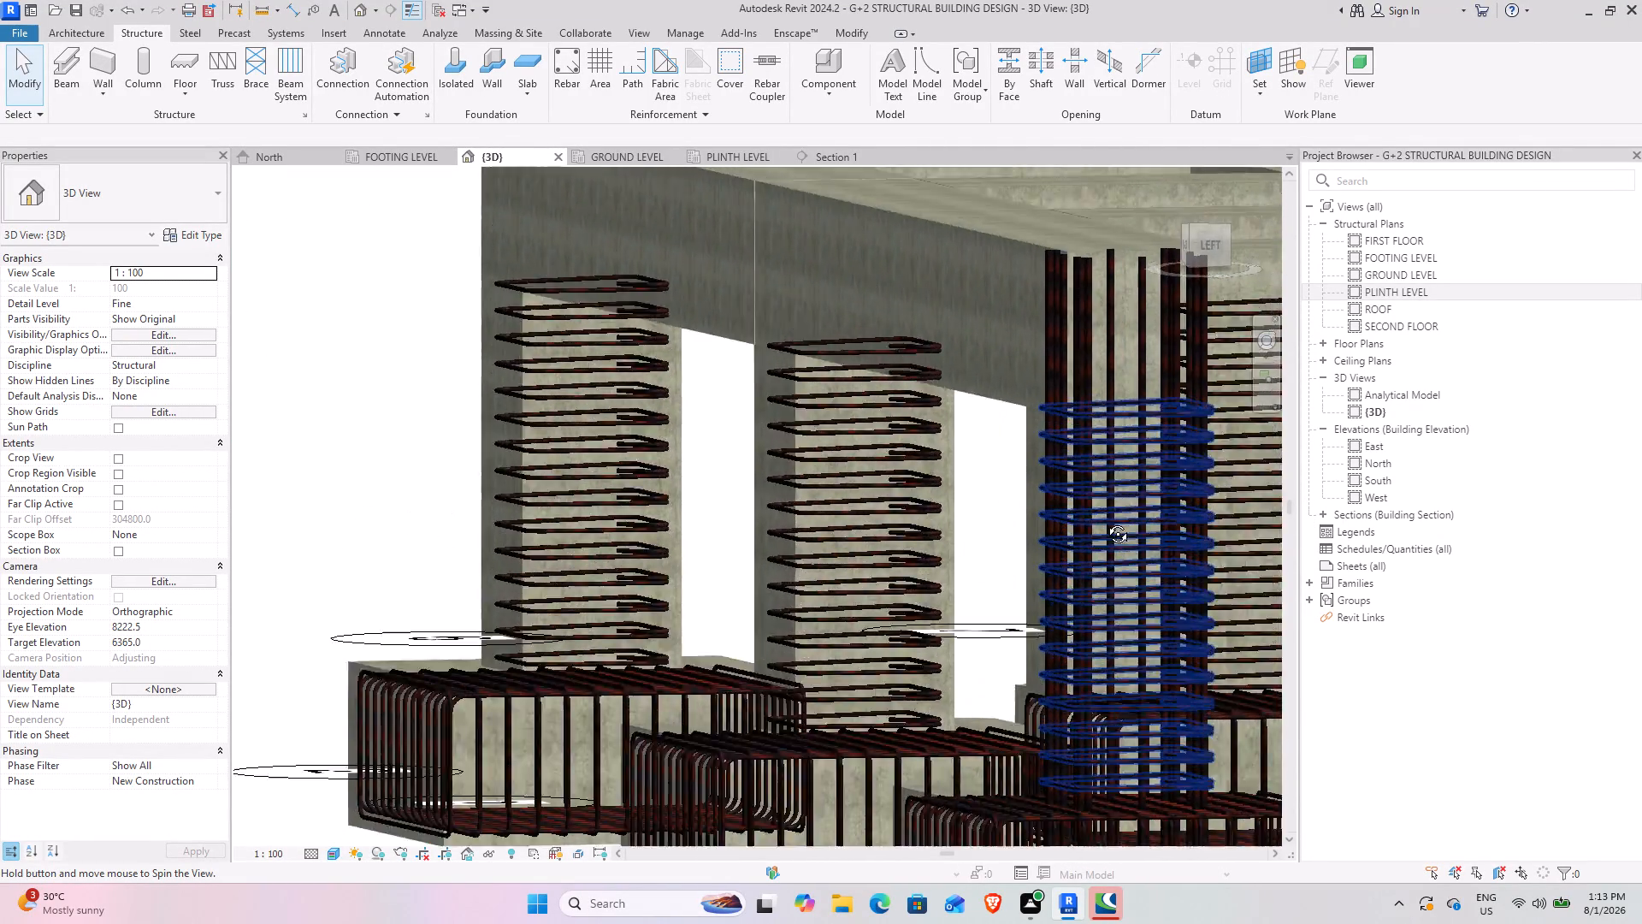
{"action": "middle_click_drag", "start_coordinate": [1105, 521], "coordinate": [1116, 520], "text": "shift"}
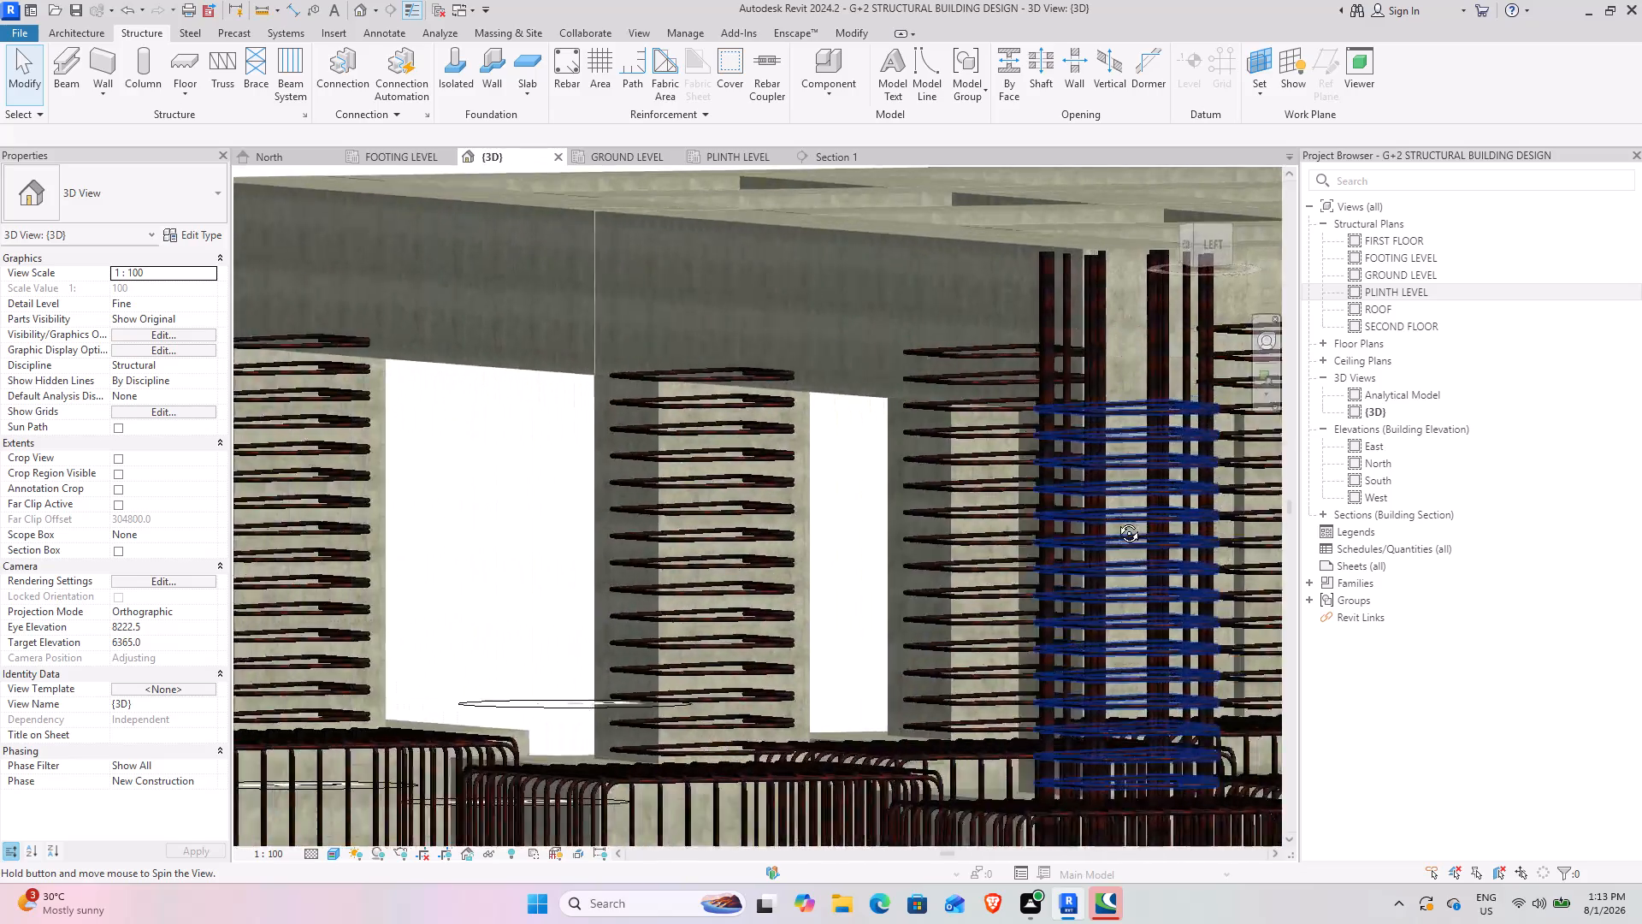
{"action": "middle_click_drag", "start_coordinate": [1116, 520], "coordinate": [1226, 417], "text": "shift"}
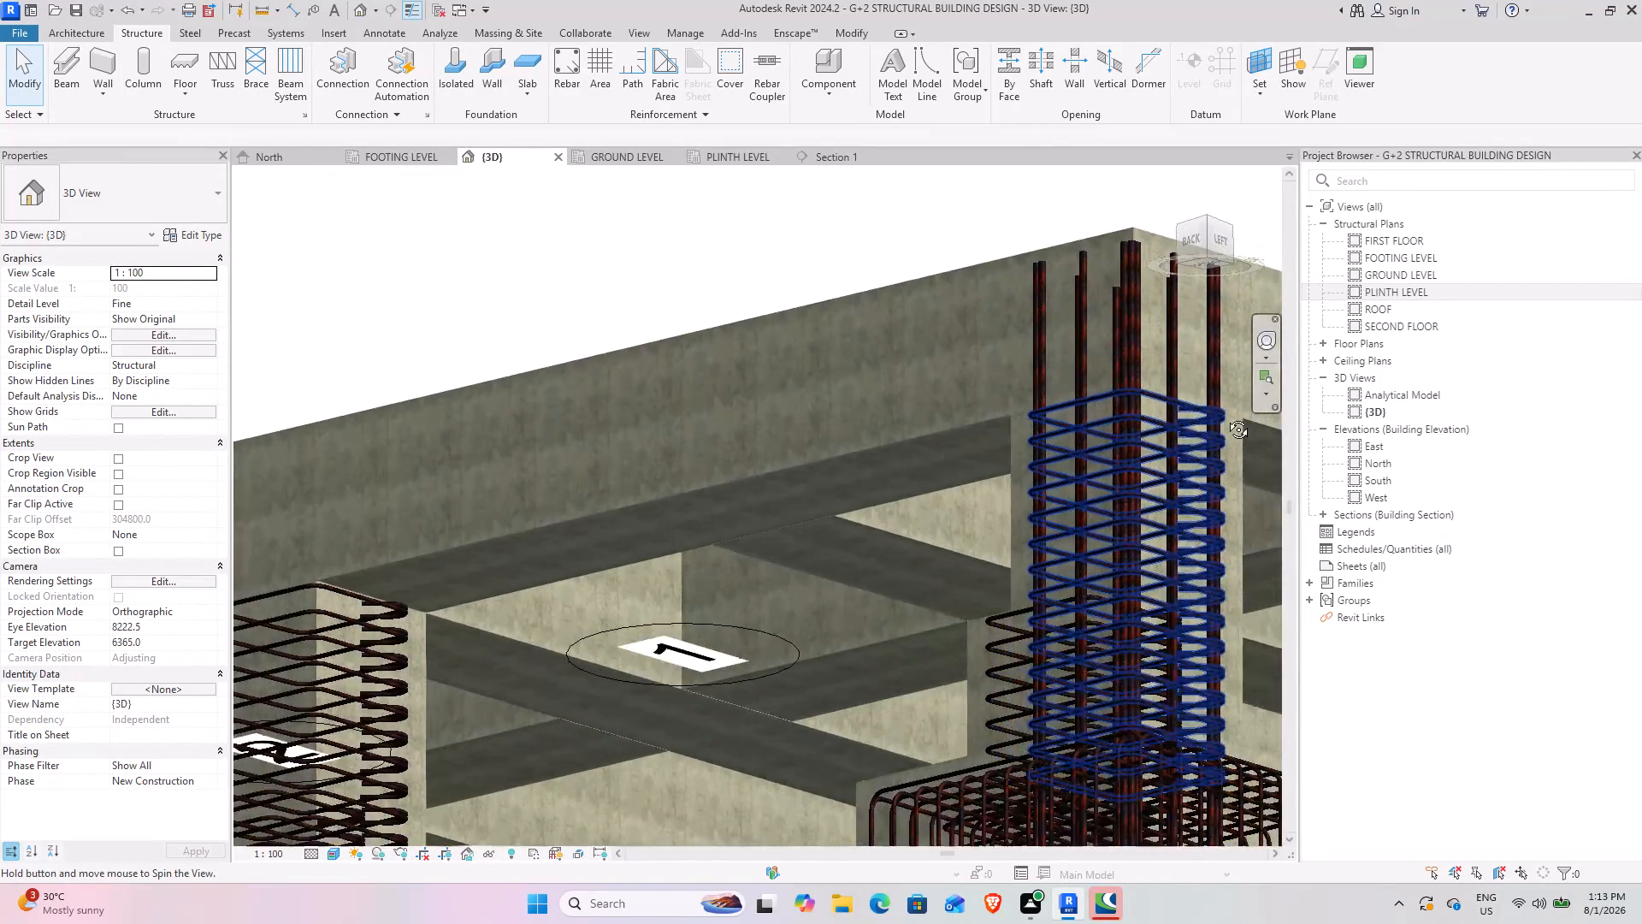
{"action": "middle_click_drag", "start_coordinate": [1226, 417], "coordinate": [1246, 409], "text": "shift"}
{"action": "middle_click_drag", "start_coordinate": [1167, 521], "coordinate": [780, 500], "text": "shift"}
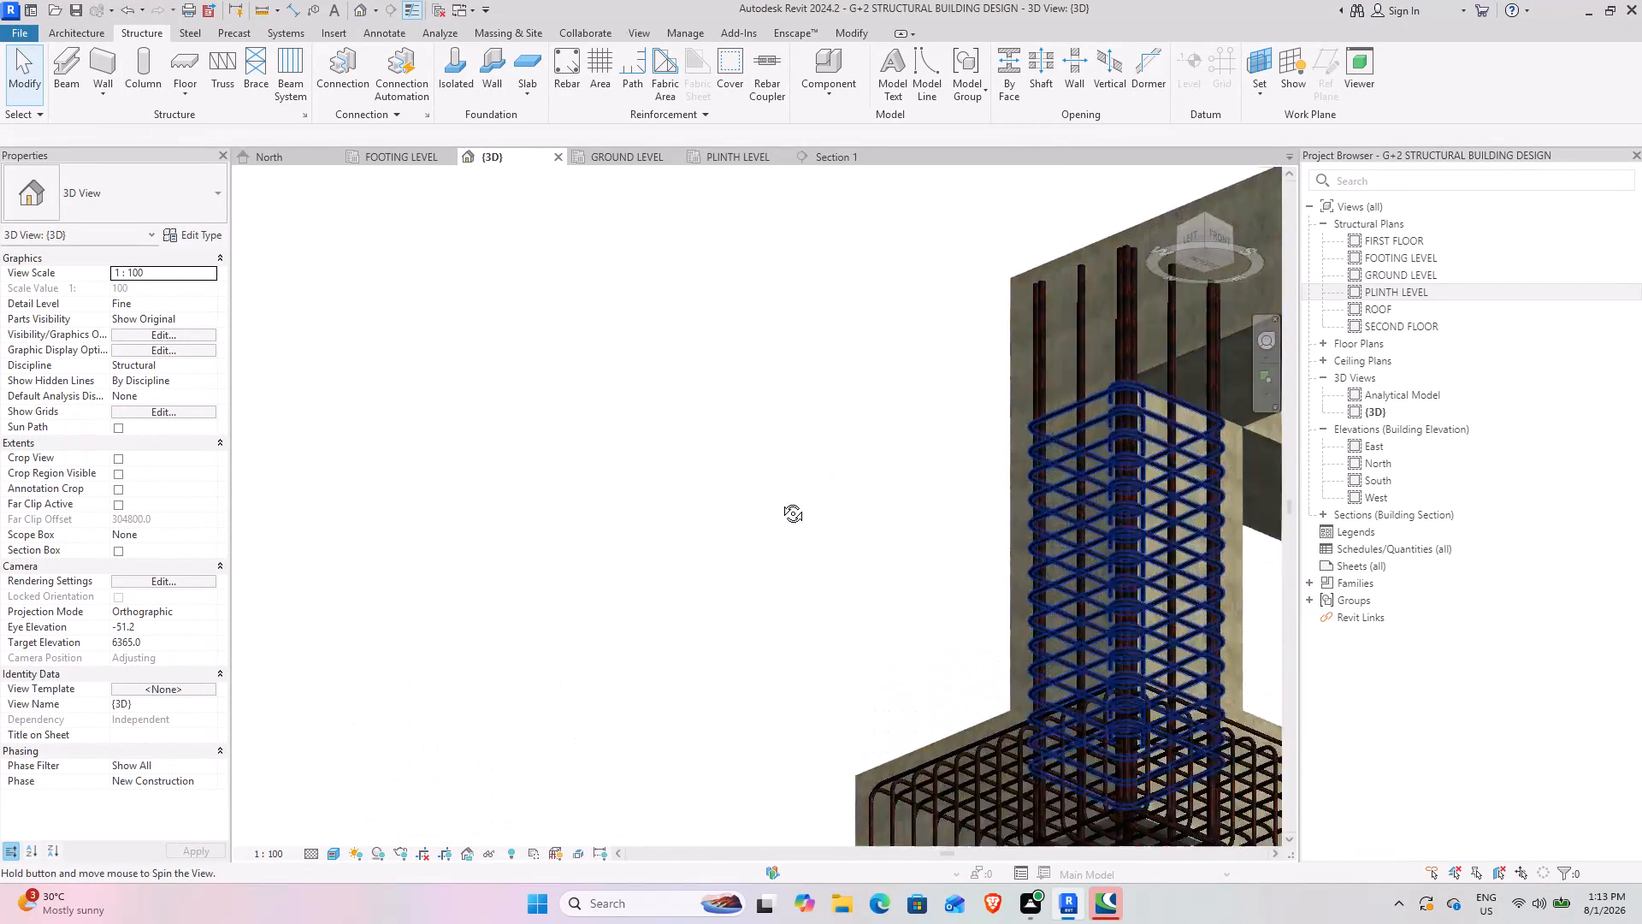
{"action": "middle_click_drag", "start_coordinate": [780, 500], "coordinate": [851, 625], "text": "shift"}
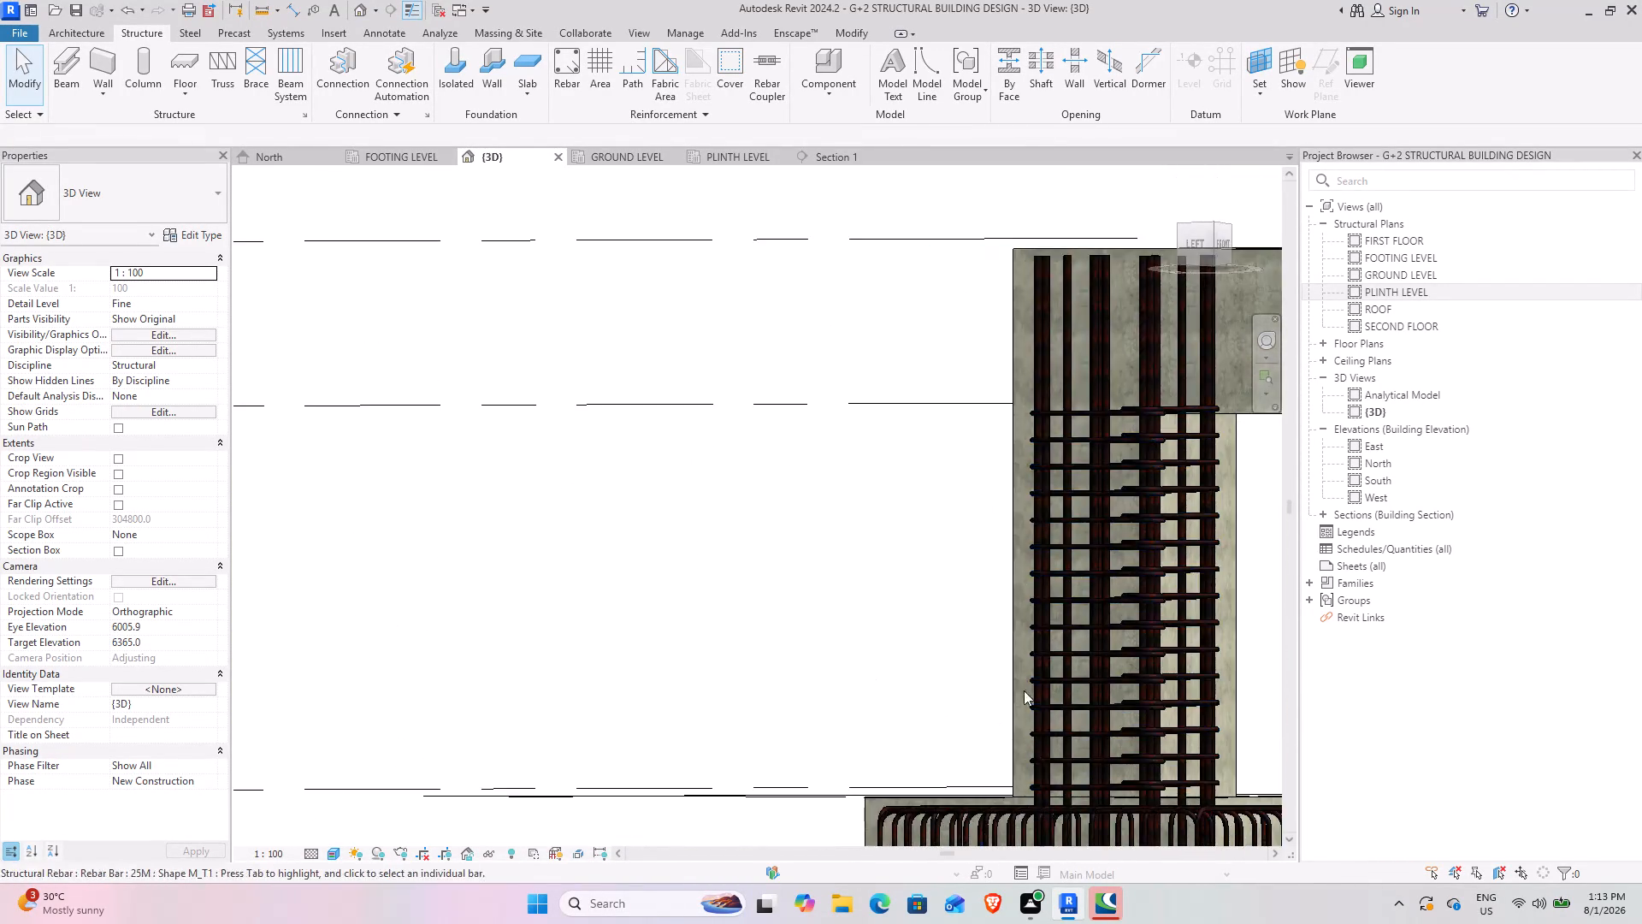
Examine the bent feet of the column bars within the footing mesh, from below, the sides and above.
{"action": "middle_click_drag", "start_coordinate": [1024, 675], "coordinate": [984, 271]}
{"action": "middle_click_drag", "start_coordinate": [953, 351], "coordinate": [908, 548], "text": "shift"}
{"action": "scroll", "coordinate": [1027, 497], "scroll_direction": "up", "scroll_amount": 3}
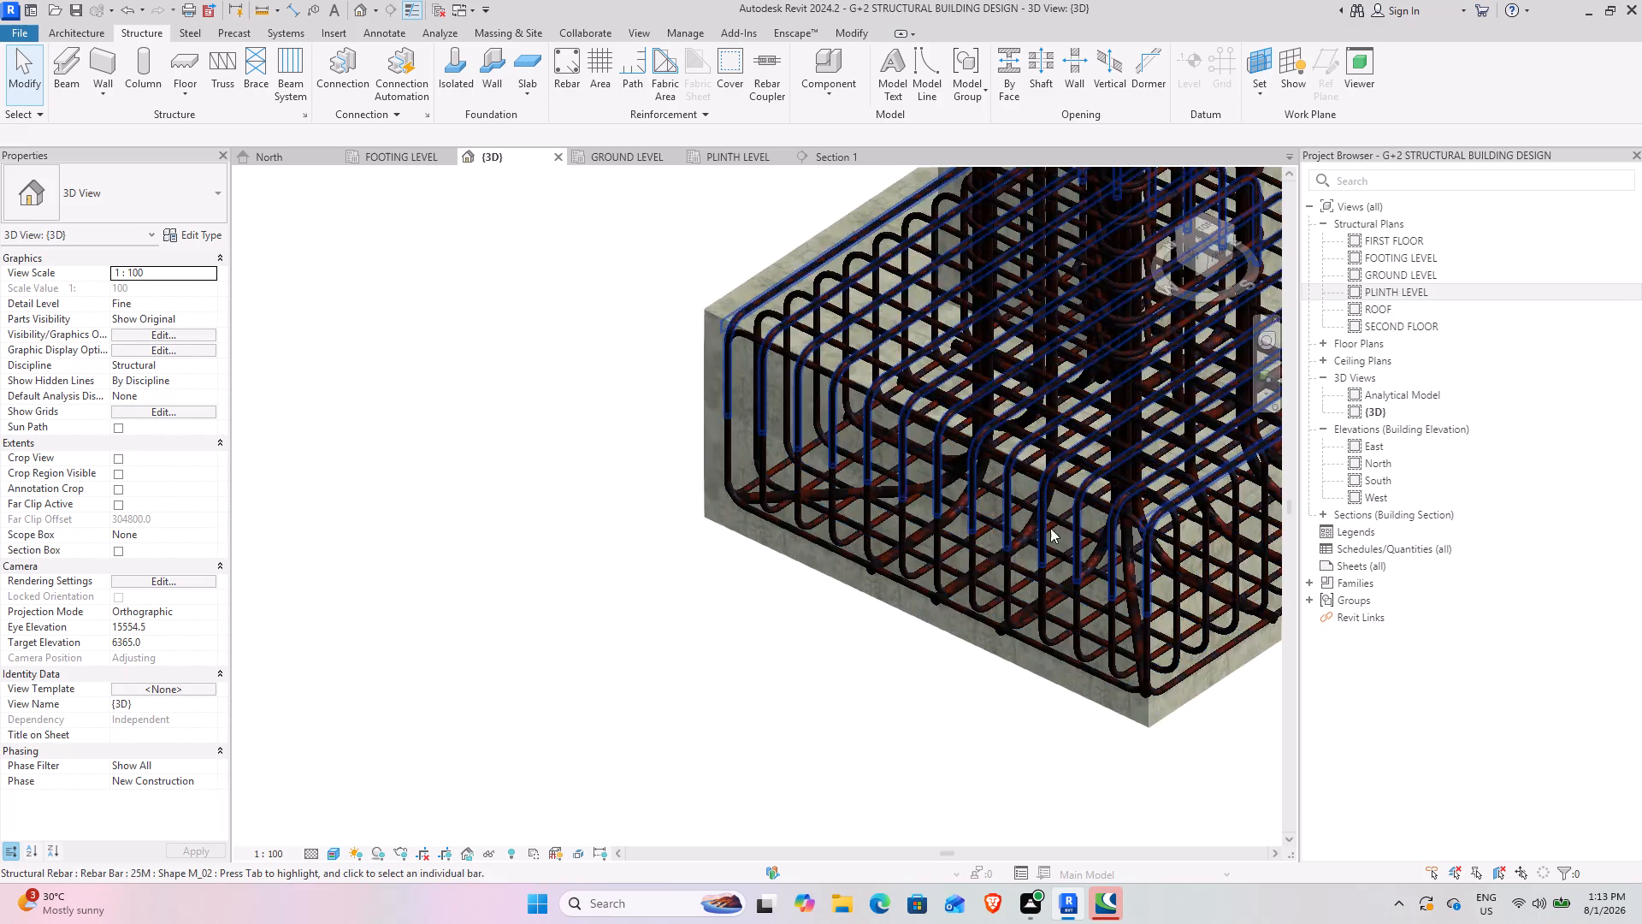
{"action": "middle_click_drag", "start_coordinate": [1065, 595], "coordinate": [1043, 459], "text": "shift"}
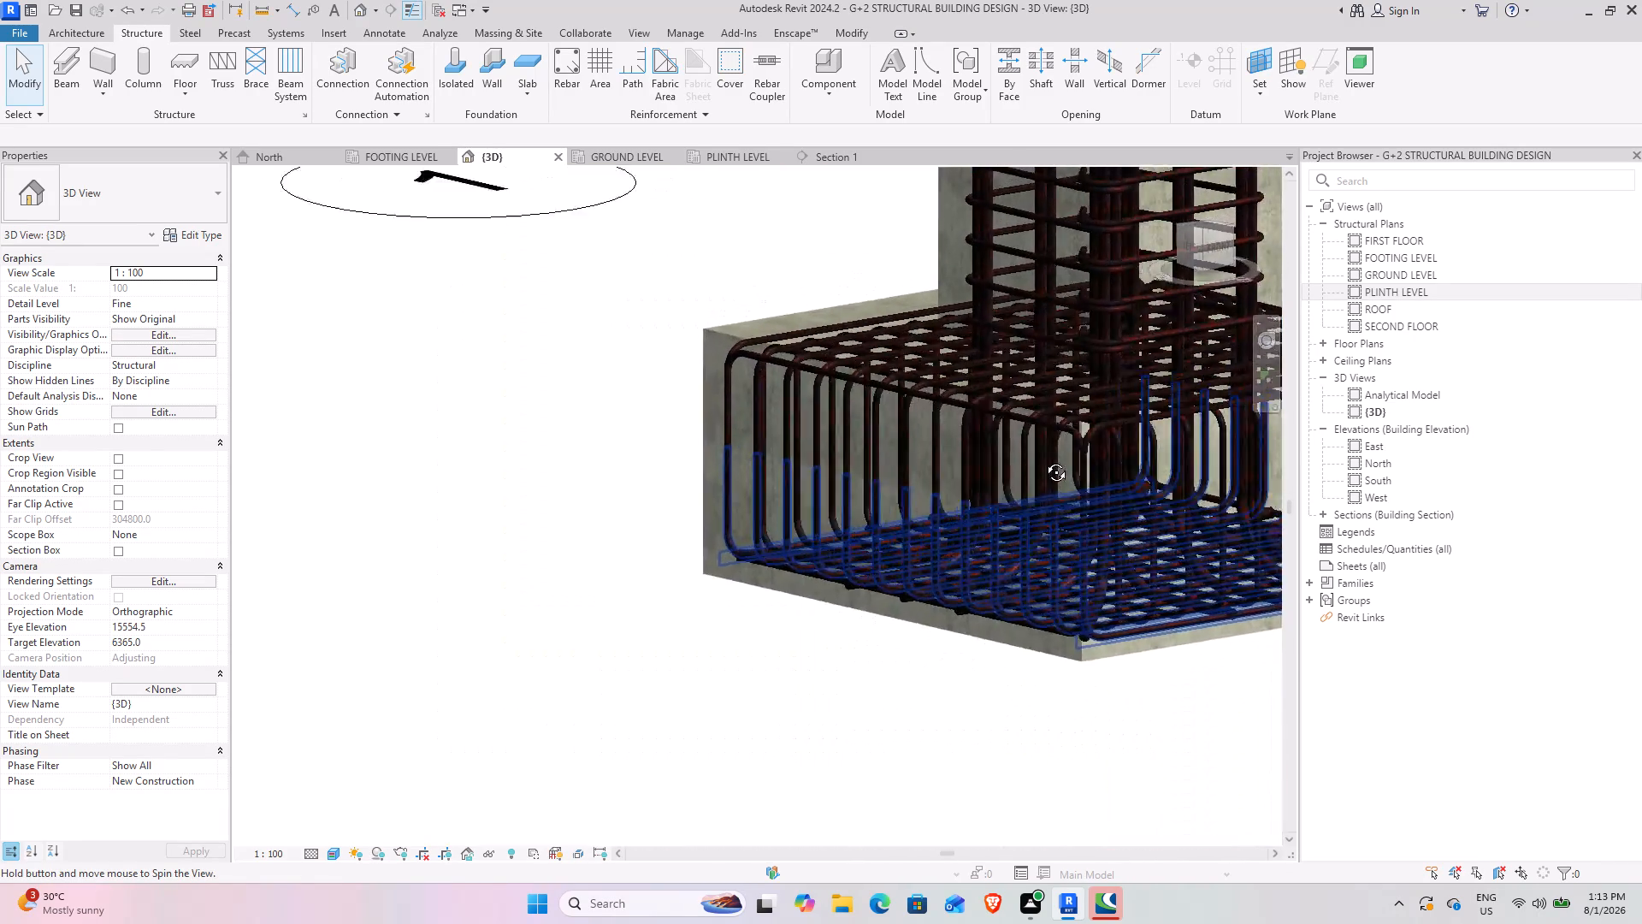
{"action": "middle_click_drag", "start_coordinate": [1043, 459], "coordinate": [960, 465], "text": "shift"}
{"action": "middle_click_drag", "start_coordinate": [973, 592], "coordinate": [780, 620], "text": "shift"}
{"action": "scroll", "coordinate": [1086, 605], "scroll_direction": "up", "scroll_amount": 1}
{"action": "middle_click_drag", "start_coordinate": [1086, 605], "coordinate": [966, 583], "text": "shift"}
{"action": "middle_click_drag", "start_coordinate": [974, 588], "coordinate": [1036, 588], "text": "shift"}
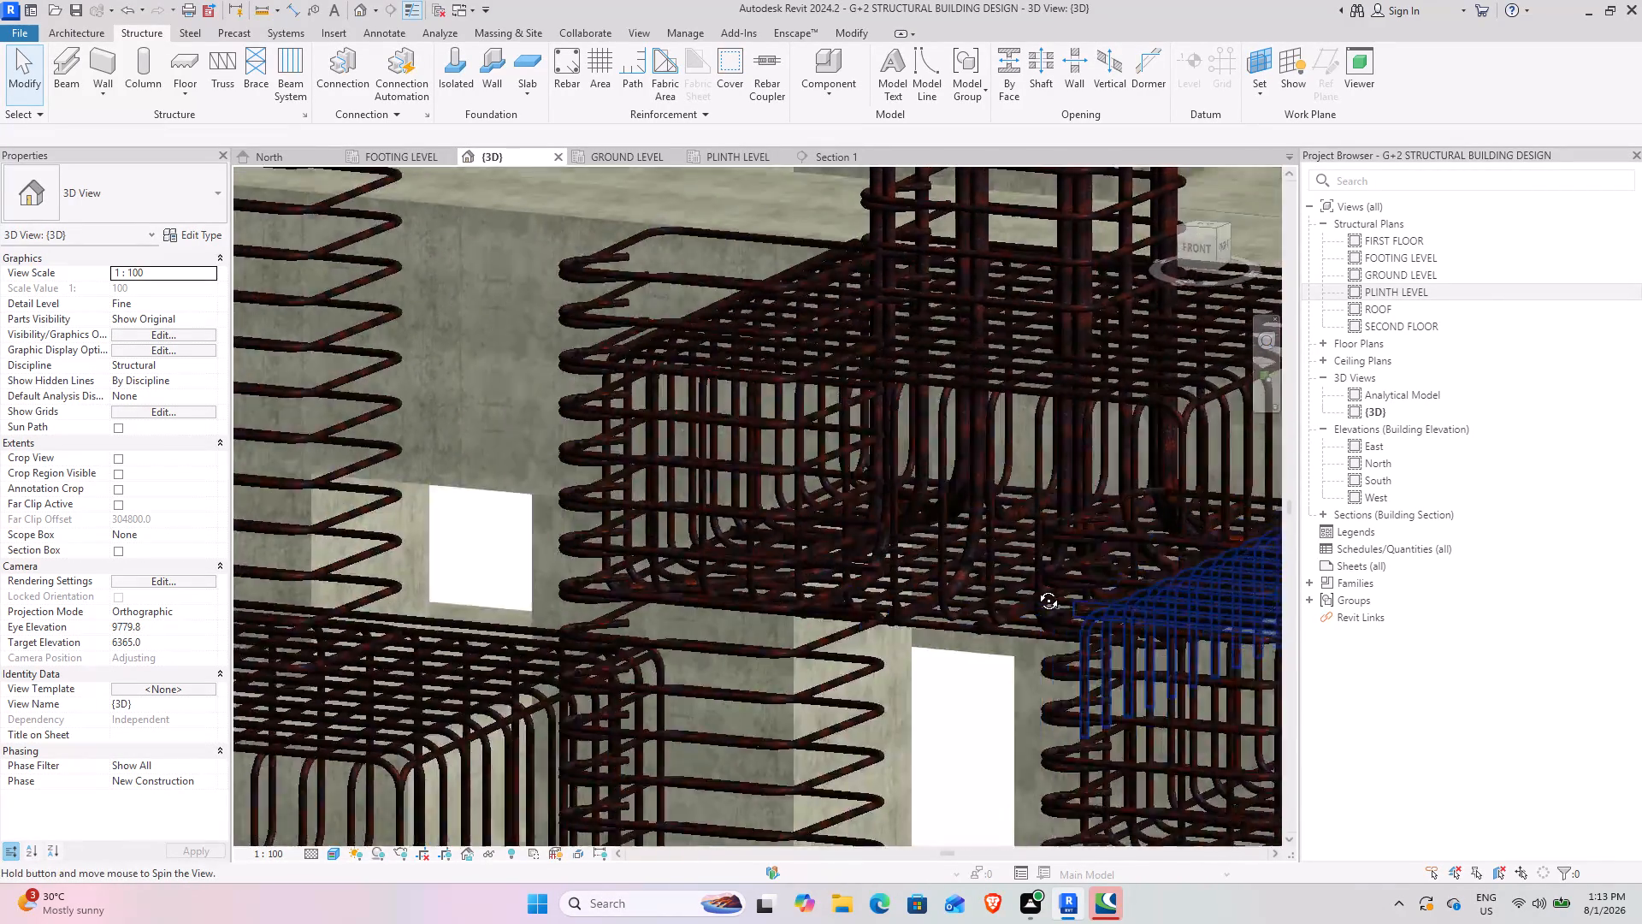
{"action": "middle_click_drag", "start_coordinate": [1036, 588], "coordinate": [1214, 589], "text": "shift"}
{"action": "scroll", "coordinate": [950, 614], "scroll_direction": "up", "scroll_amount": 7}
{"action": "middle_click_drag", "start_coordinate": [861, 659], "coordinate": [818, 678], "text": "shift"}
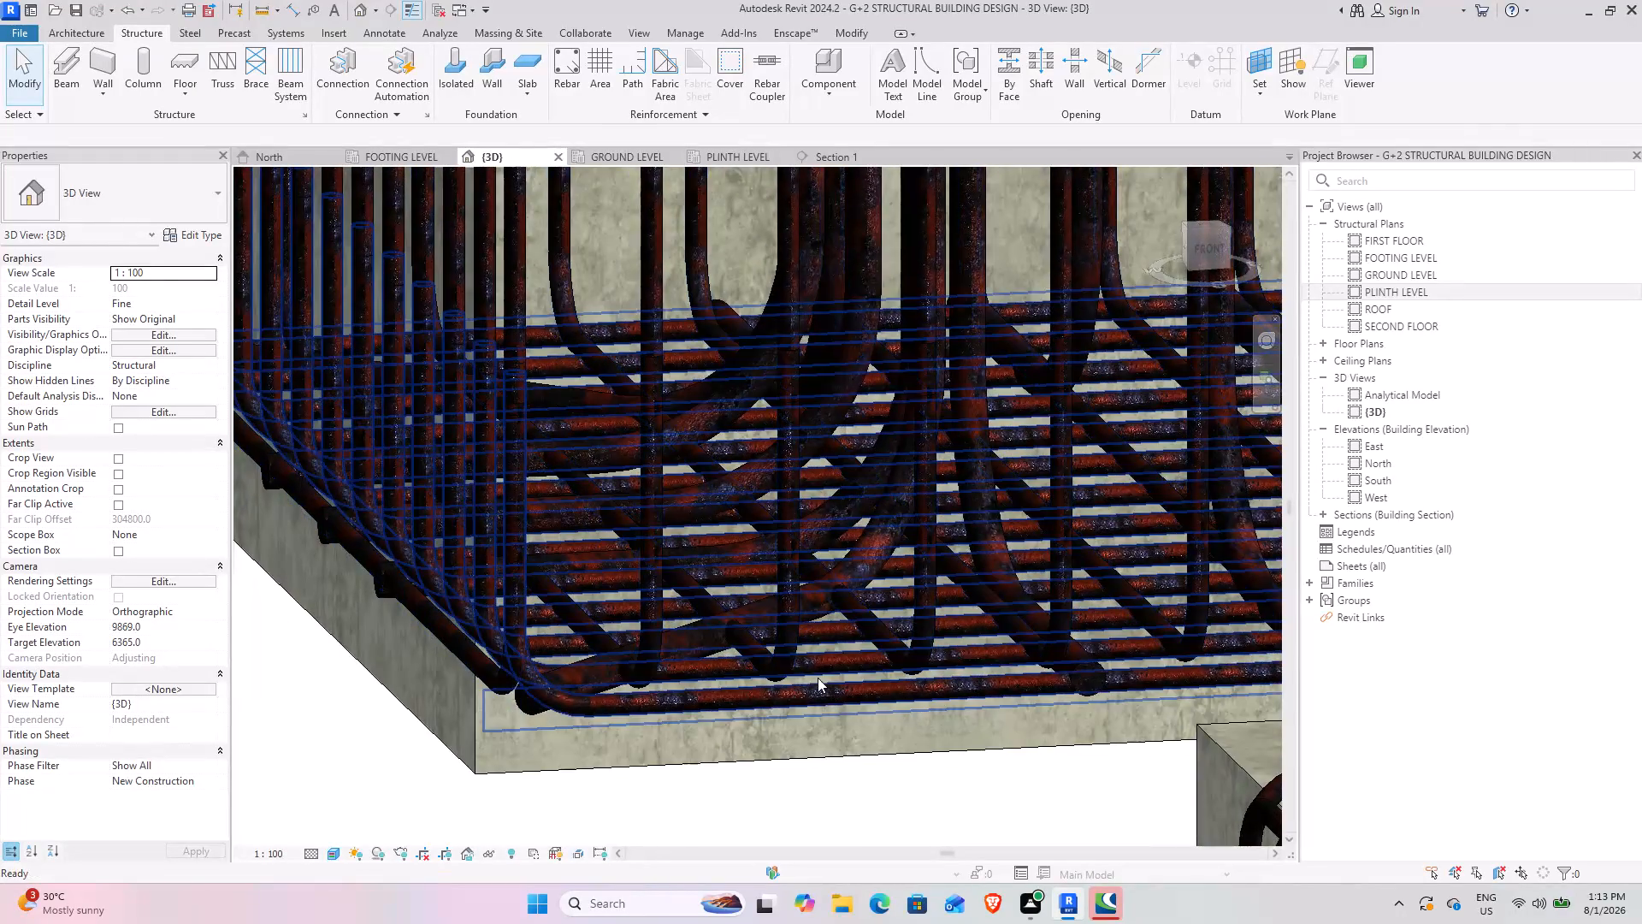
{"action": "scroll", "coordinate": [820, 599], "scroll_direction": "down", "scroll_amount": 7}
{"action": "middle_click_drag", "start_coordinate": [796, 605], "coordinate": [960, 564], "text": "shift"}
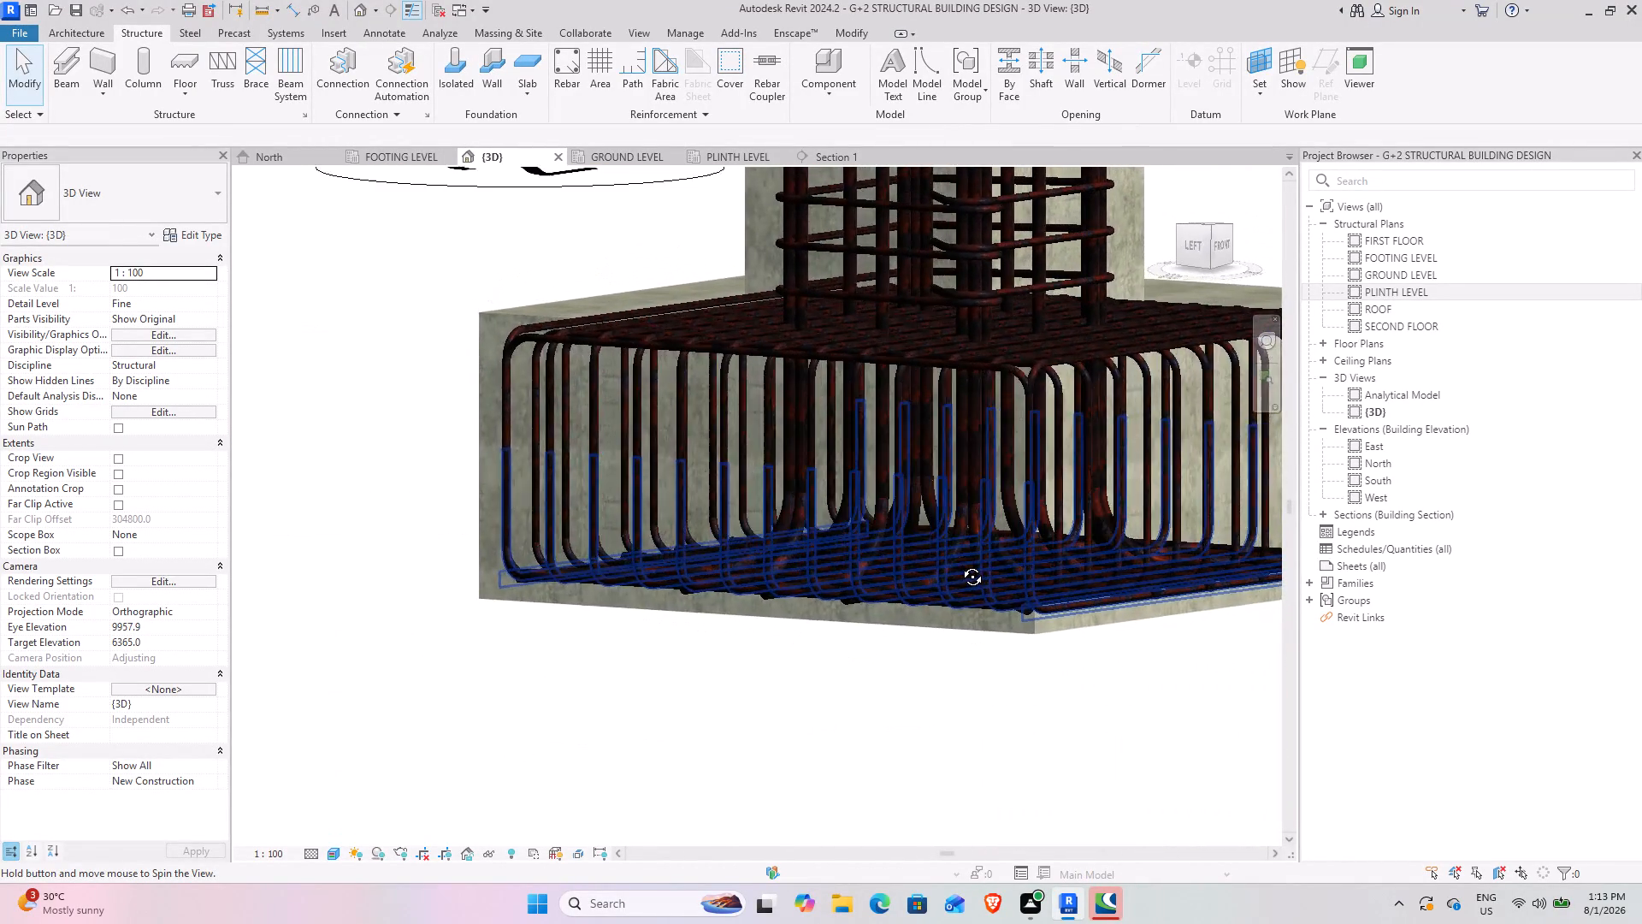
{"action": "middle_click_drag", "start_coordinate": [960, 564], "coordinate": [859, 571], "text": "shift"}
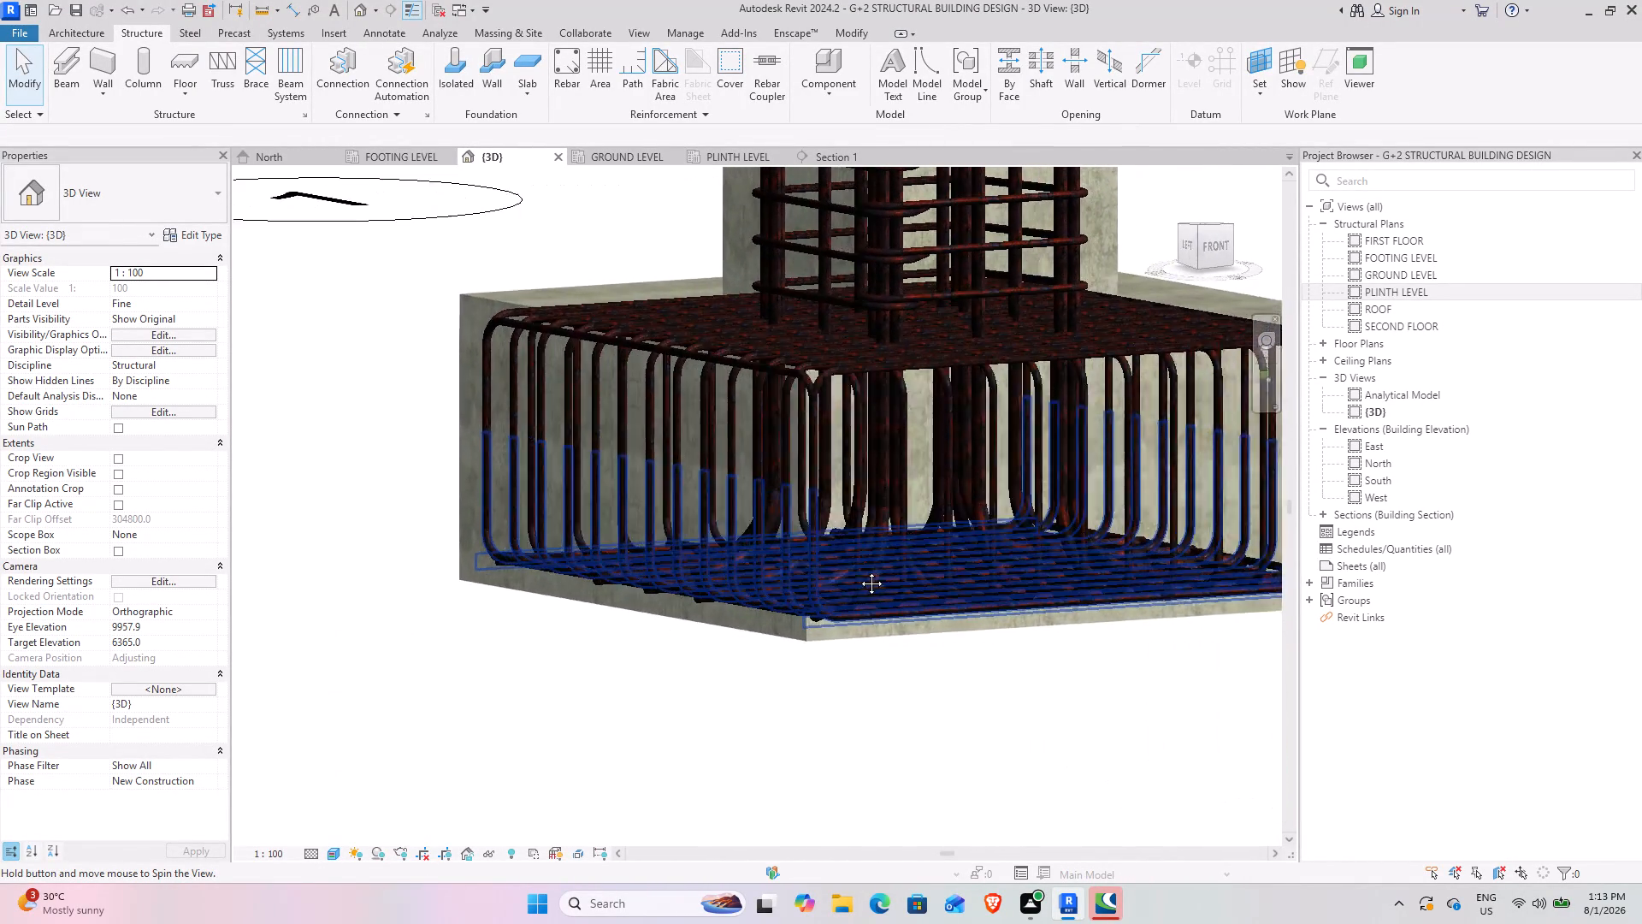
{"action": "middle_click_drag", "start_coordinate": [859, 571], "coordinate": [902, 571], "text": "shift"}
{"action": "scroll", "coordinate": [914, 573], "scroll_direction": "down", "scroll_amount": 10}
{"action": "middle_click_drag", "start_coordinate": [972, 577], "coordinate": [901, 581], "text": "shift"}
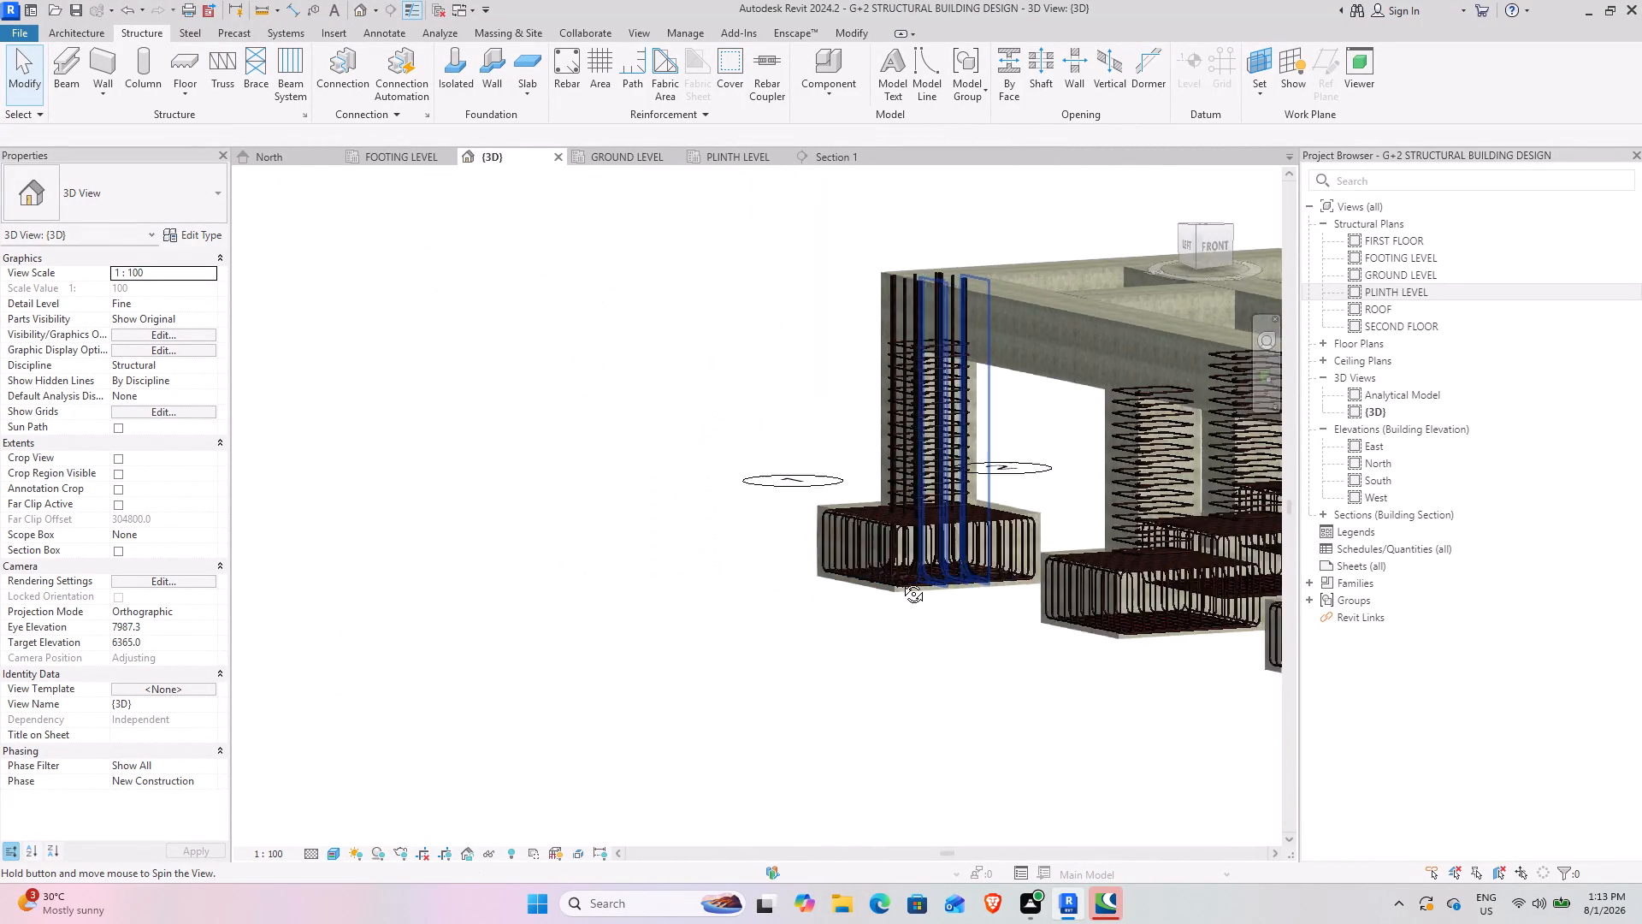
{"action": "middle_click_drag", "start_coordinate": [901, 581], "coordinate": [1093, 780], "text": "shift"}
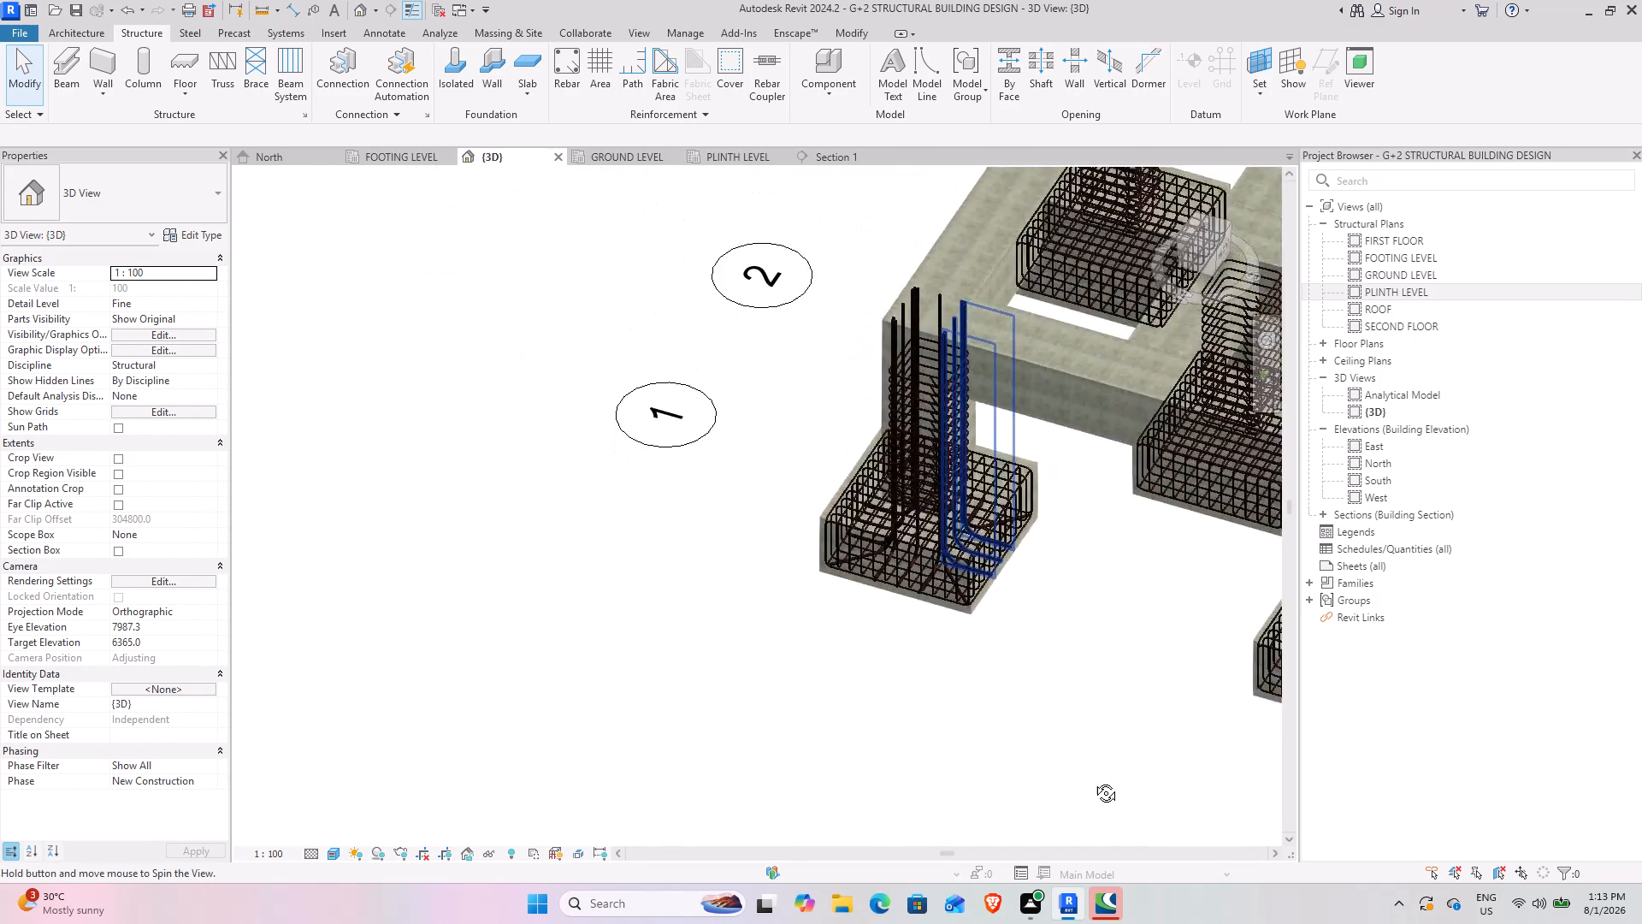
{"action": "middle_click_drag", "start_coordinate": [1093, 780], "coordinate": [1179, 823], "text": "shift"}
{"action": "scroll", "coordinate": [997, 540], "scroll_direction": "up", "scroll_amount": 3}
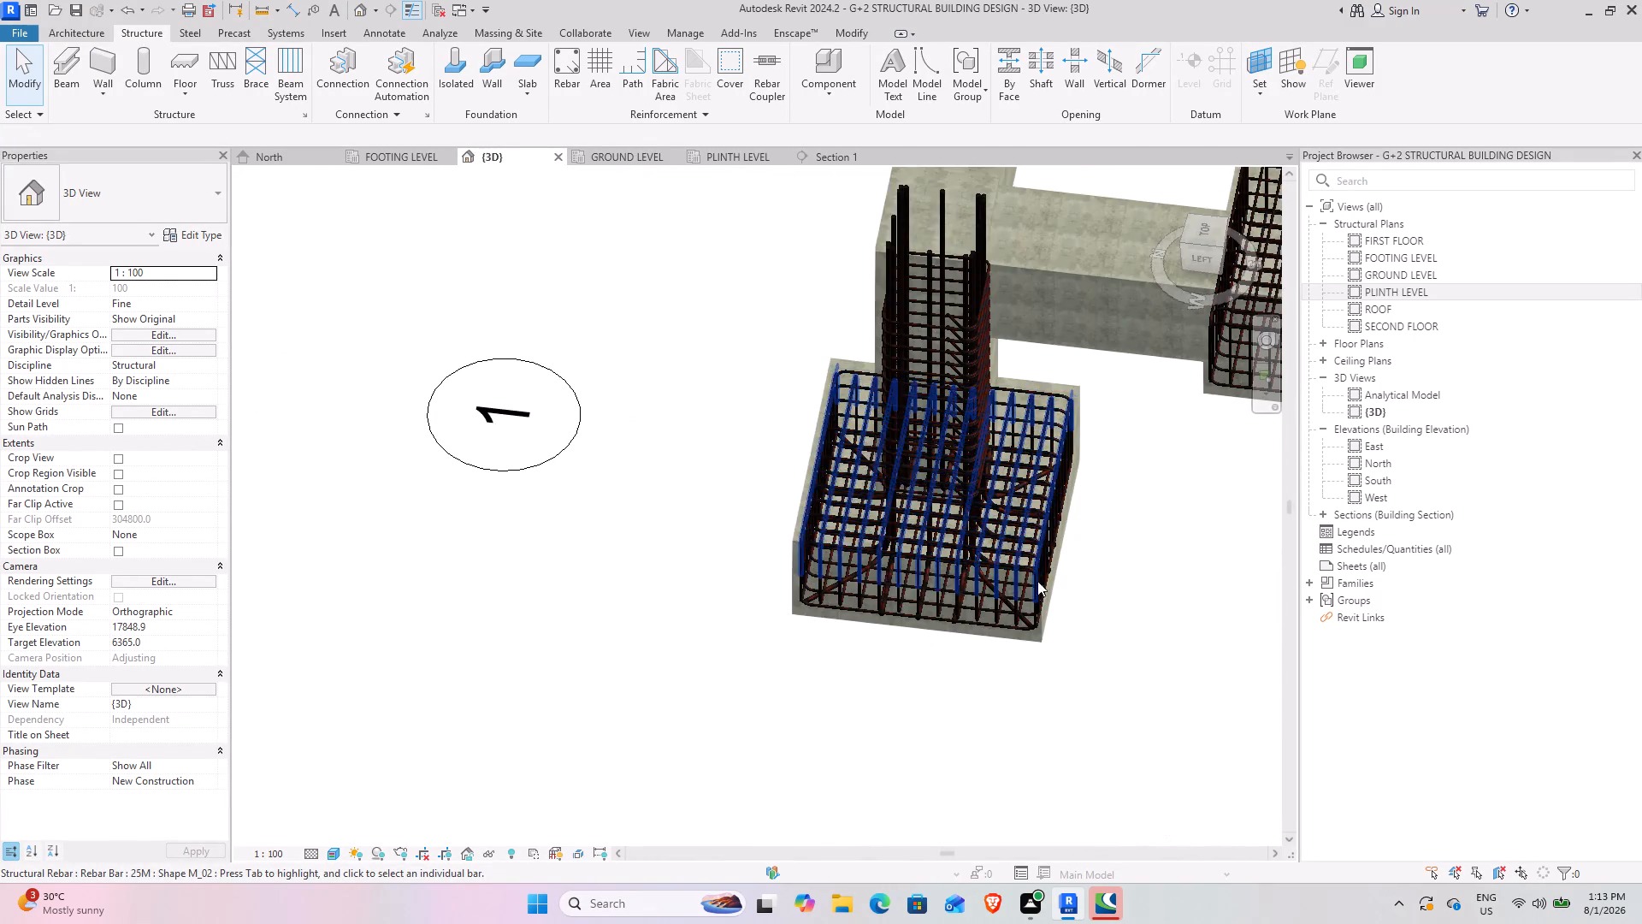
{"action": "scroll", "coordinate": [1039, 592], "scroll_direction": "down", "scroll_amount": 7}
{"action": "scroll", "coordinate": [1025, 548], "scroll_direction": "up", "scroll_amount": 6}
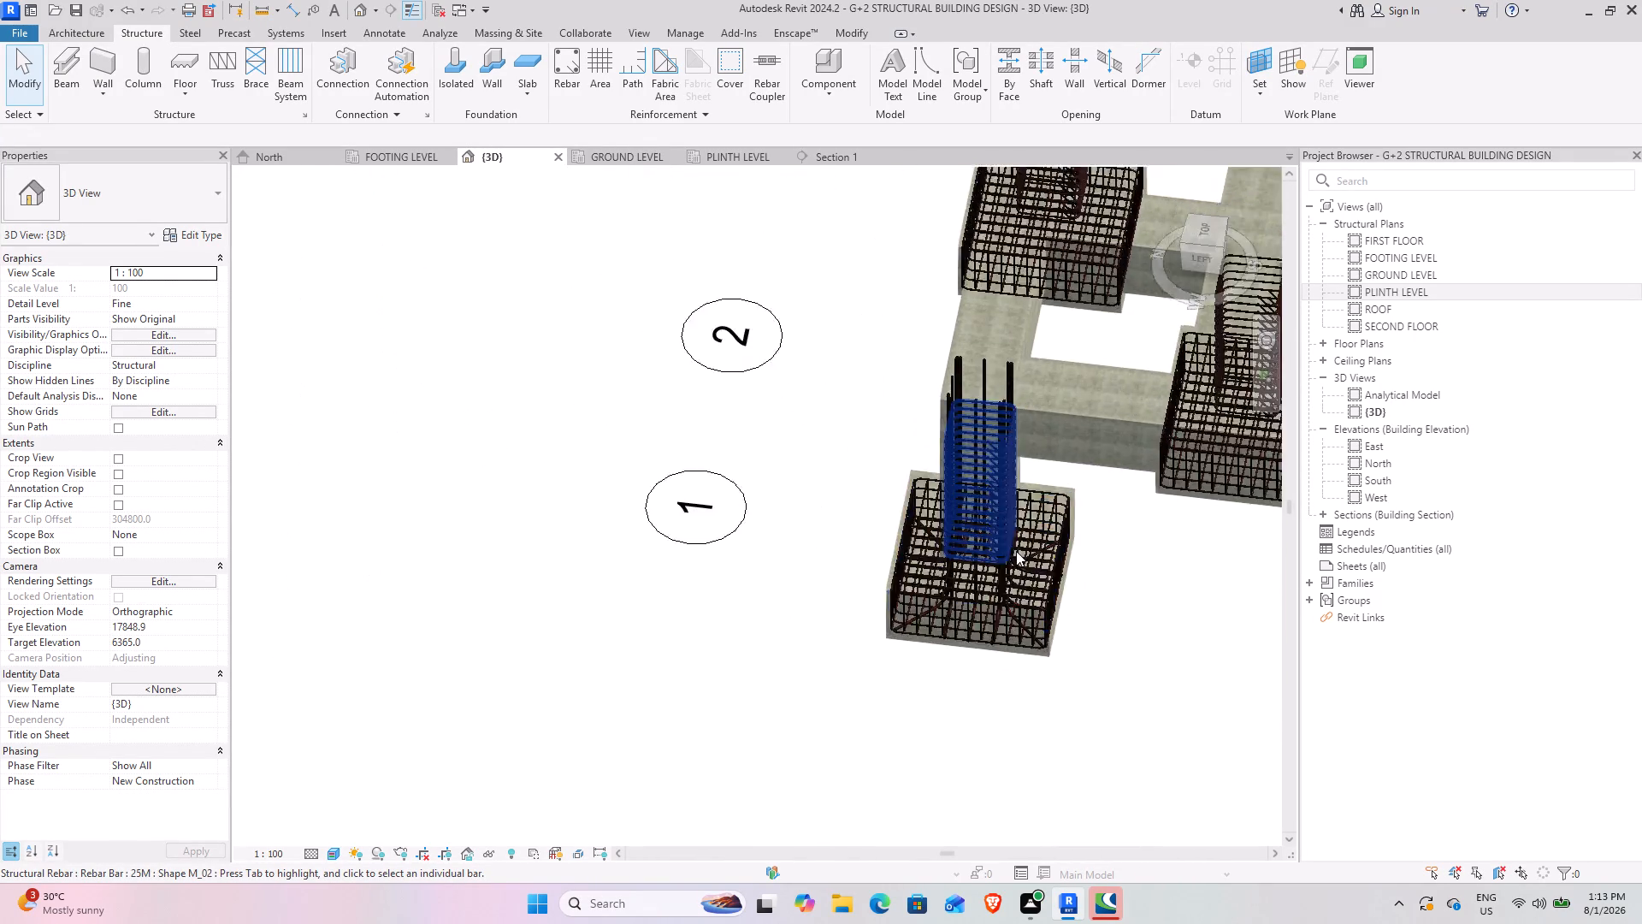
{"action": "scroll", "coordinate": [1016, 551], "scroll_direction": "up", "scroll_amount": 3}
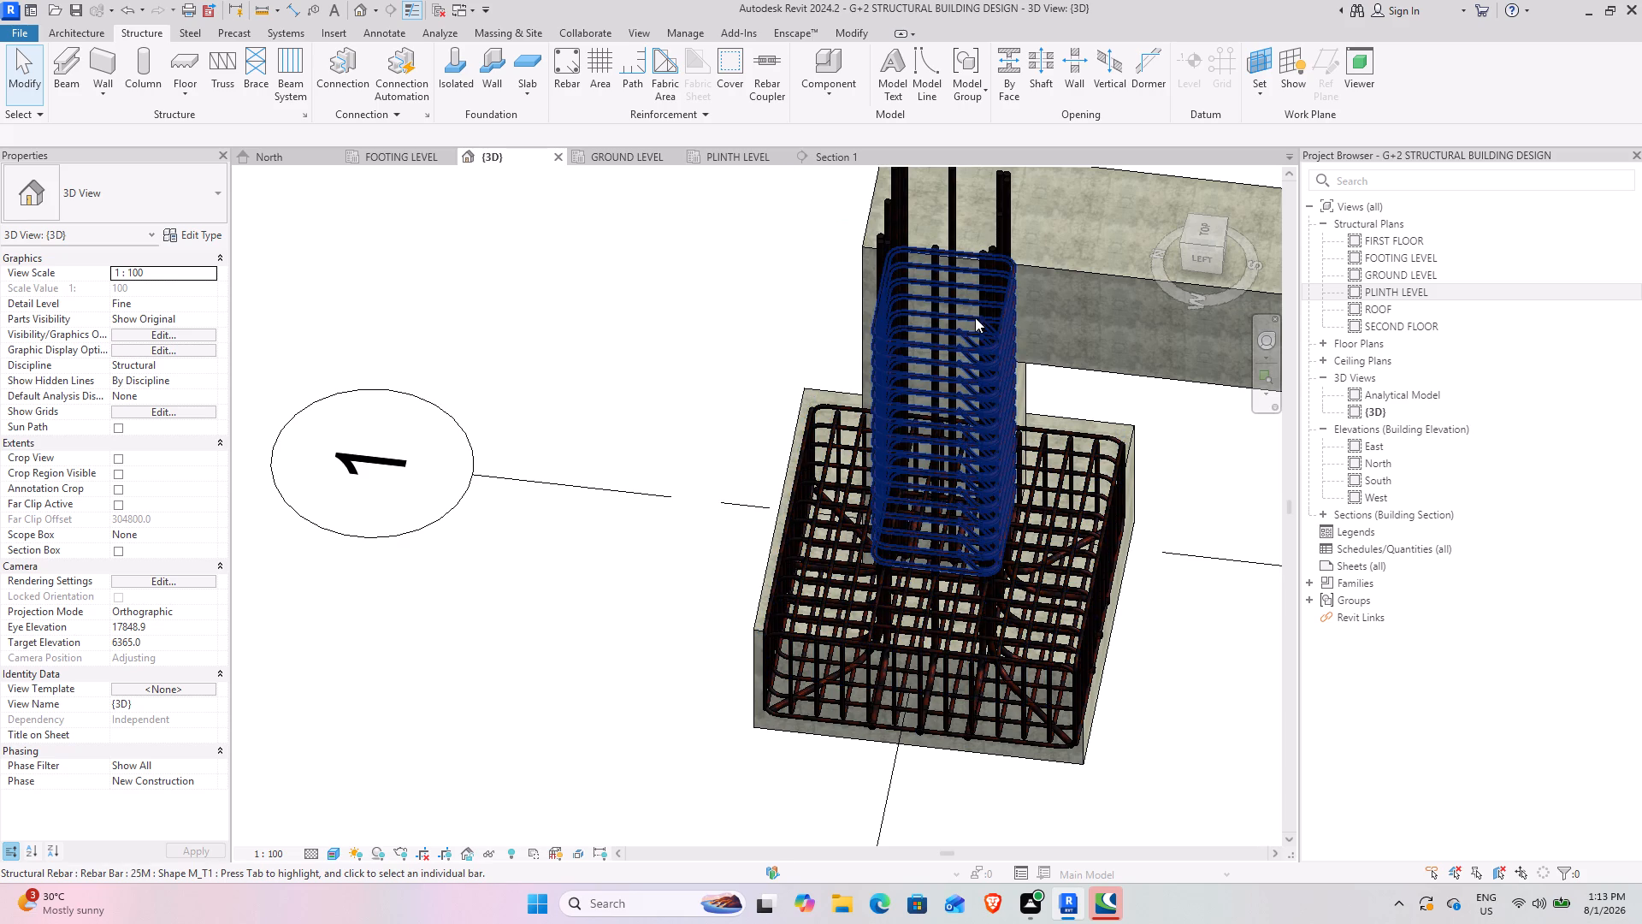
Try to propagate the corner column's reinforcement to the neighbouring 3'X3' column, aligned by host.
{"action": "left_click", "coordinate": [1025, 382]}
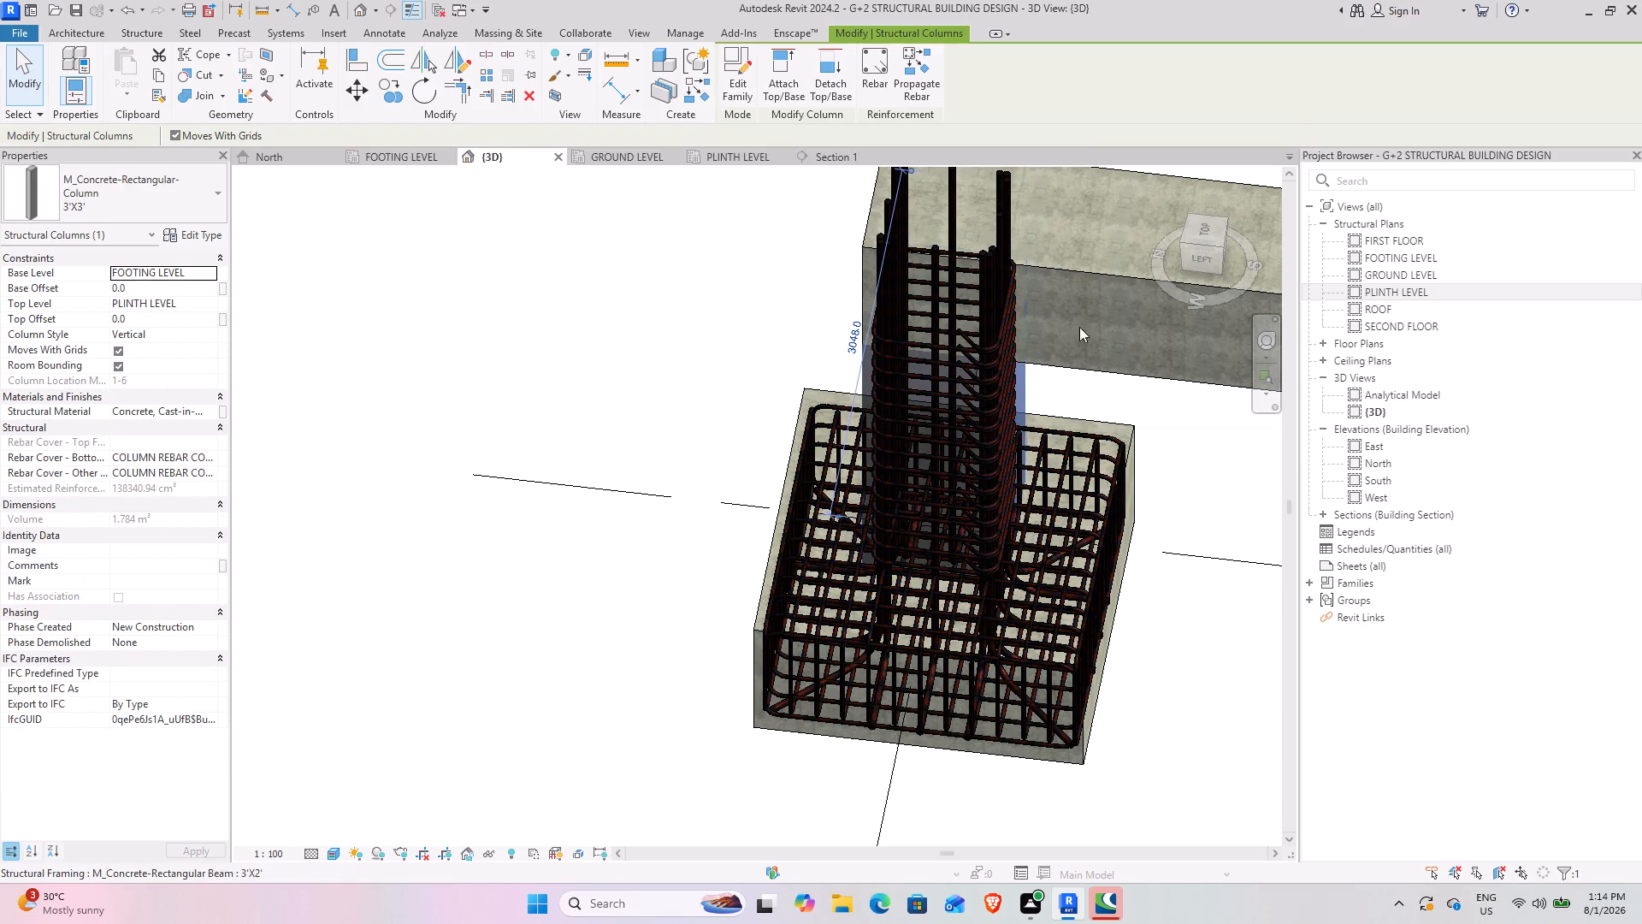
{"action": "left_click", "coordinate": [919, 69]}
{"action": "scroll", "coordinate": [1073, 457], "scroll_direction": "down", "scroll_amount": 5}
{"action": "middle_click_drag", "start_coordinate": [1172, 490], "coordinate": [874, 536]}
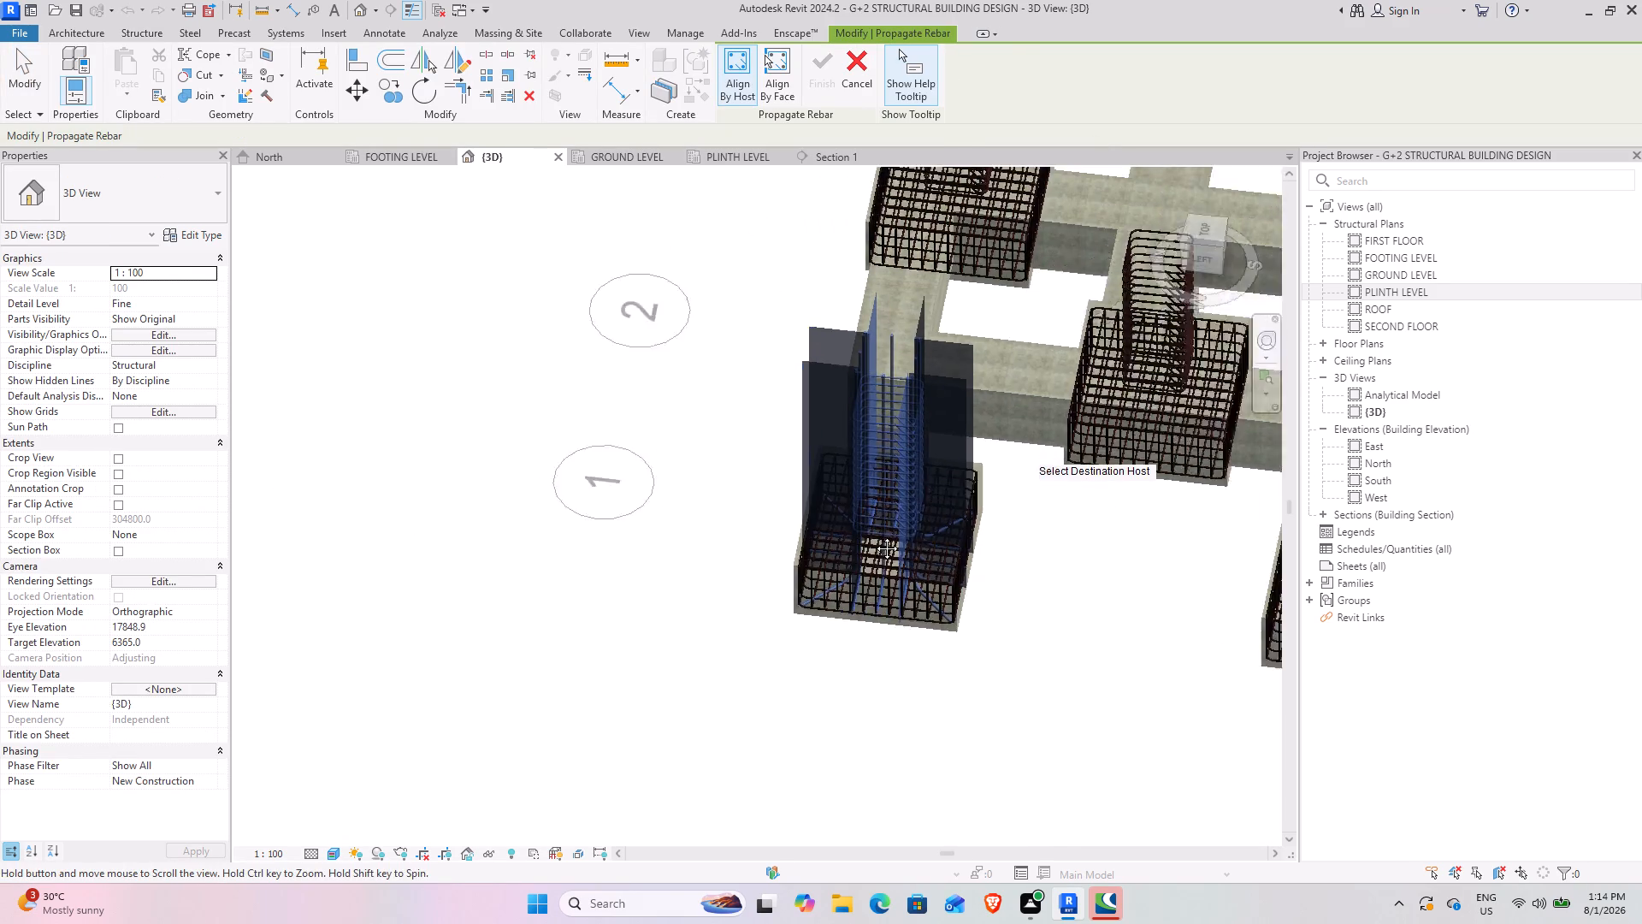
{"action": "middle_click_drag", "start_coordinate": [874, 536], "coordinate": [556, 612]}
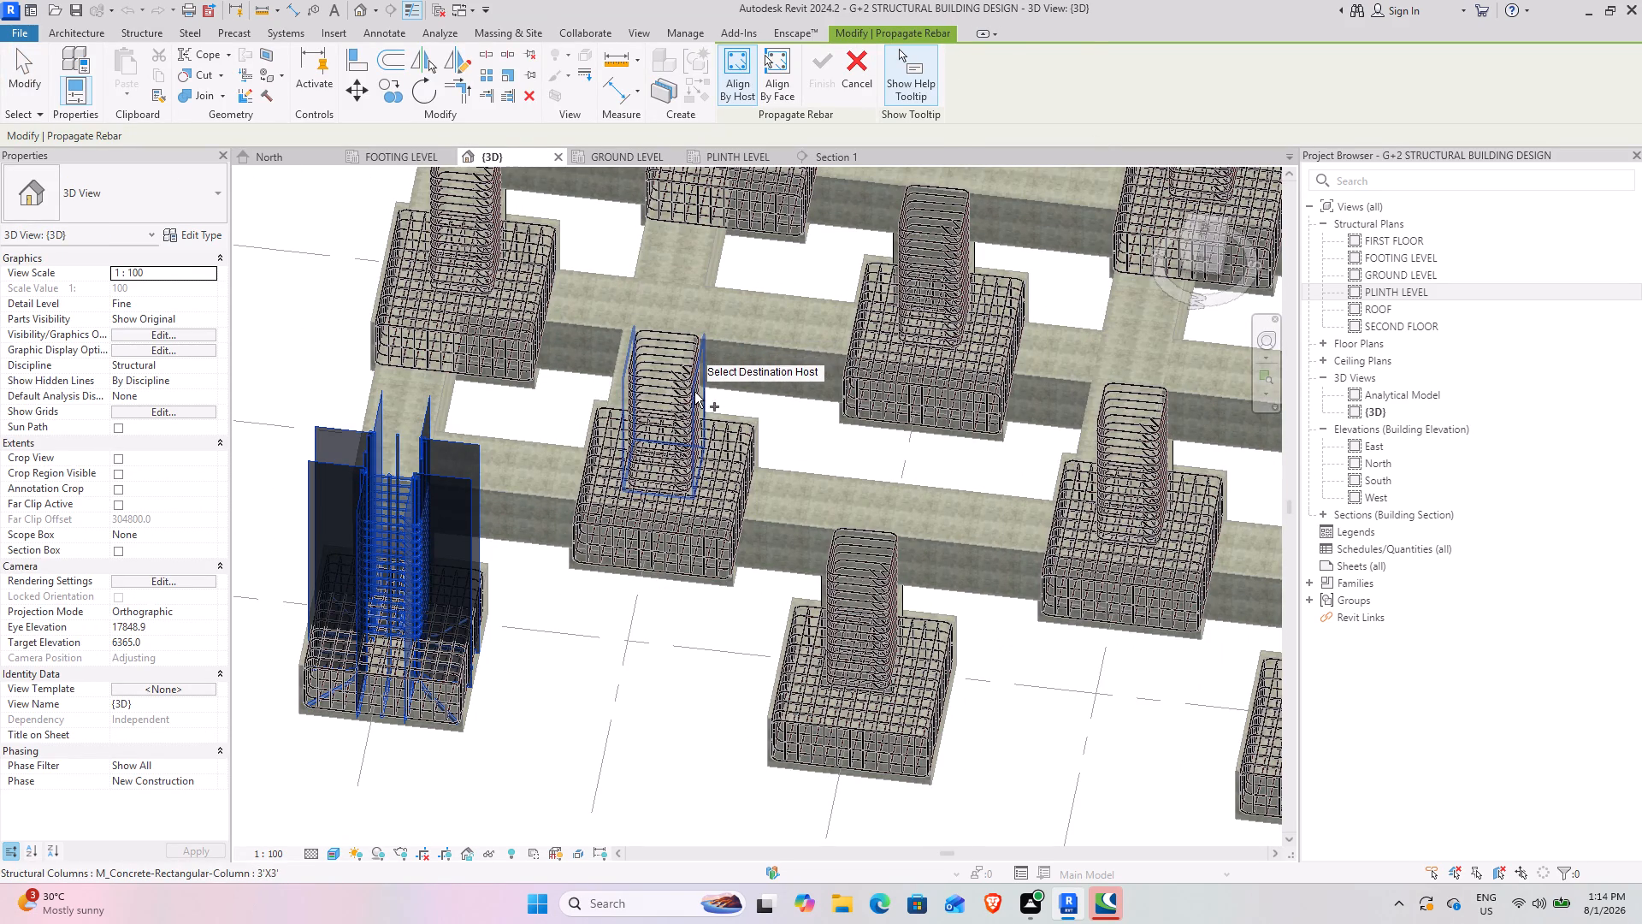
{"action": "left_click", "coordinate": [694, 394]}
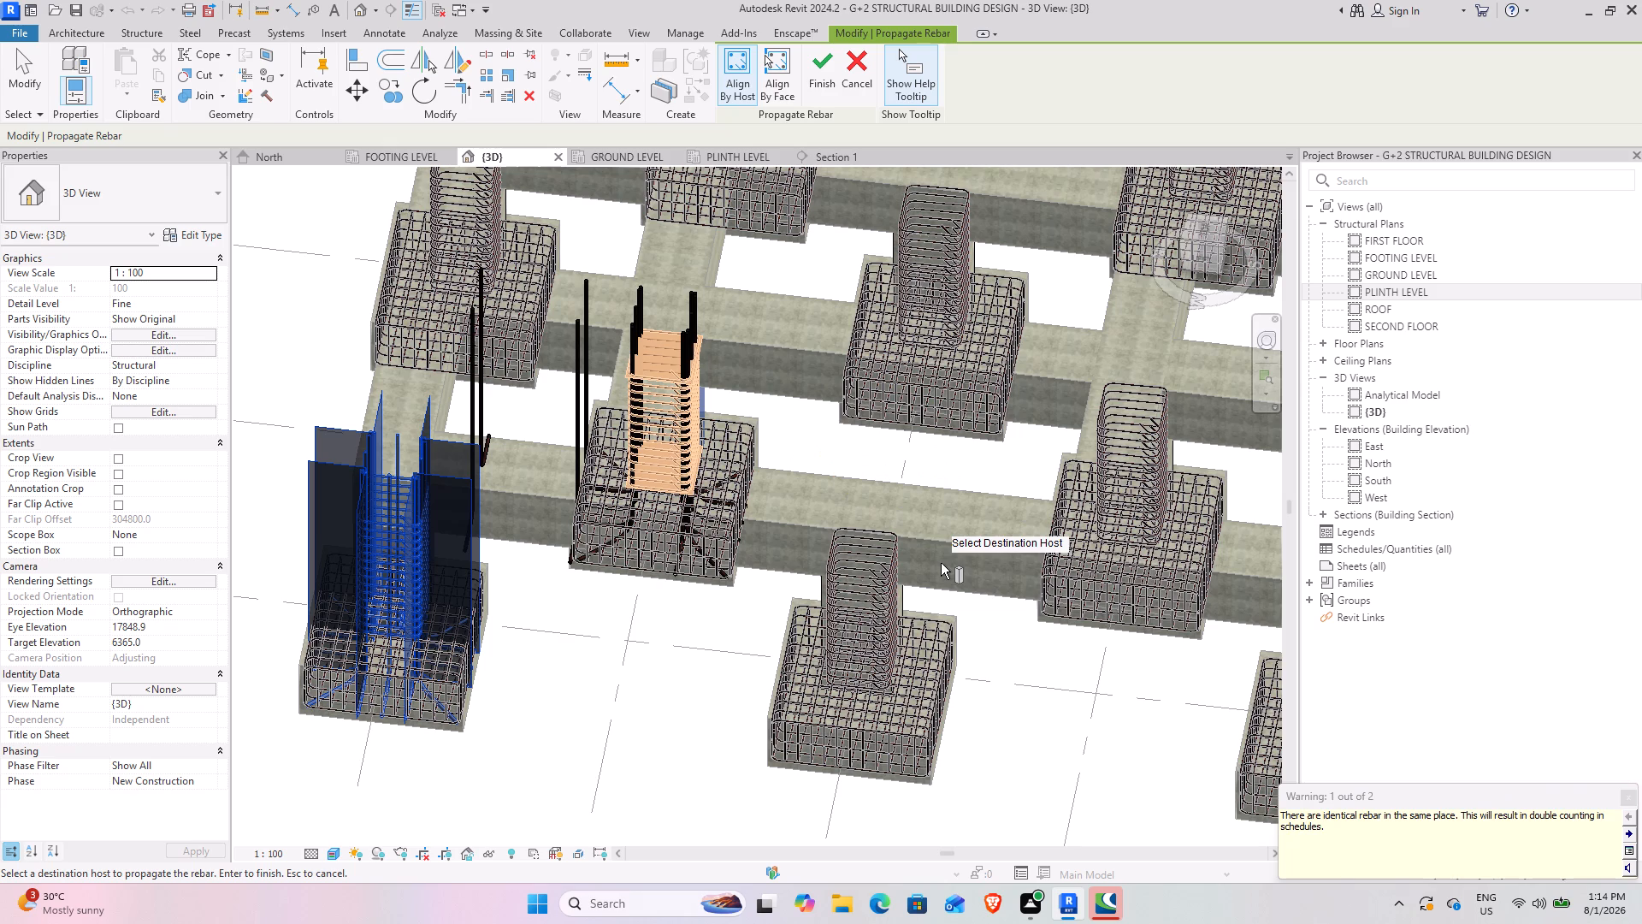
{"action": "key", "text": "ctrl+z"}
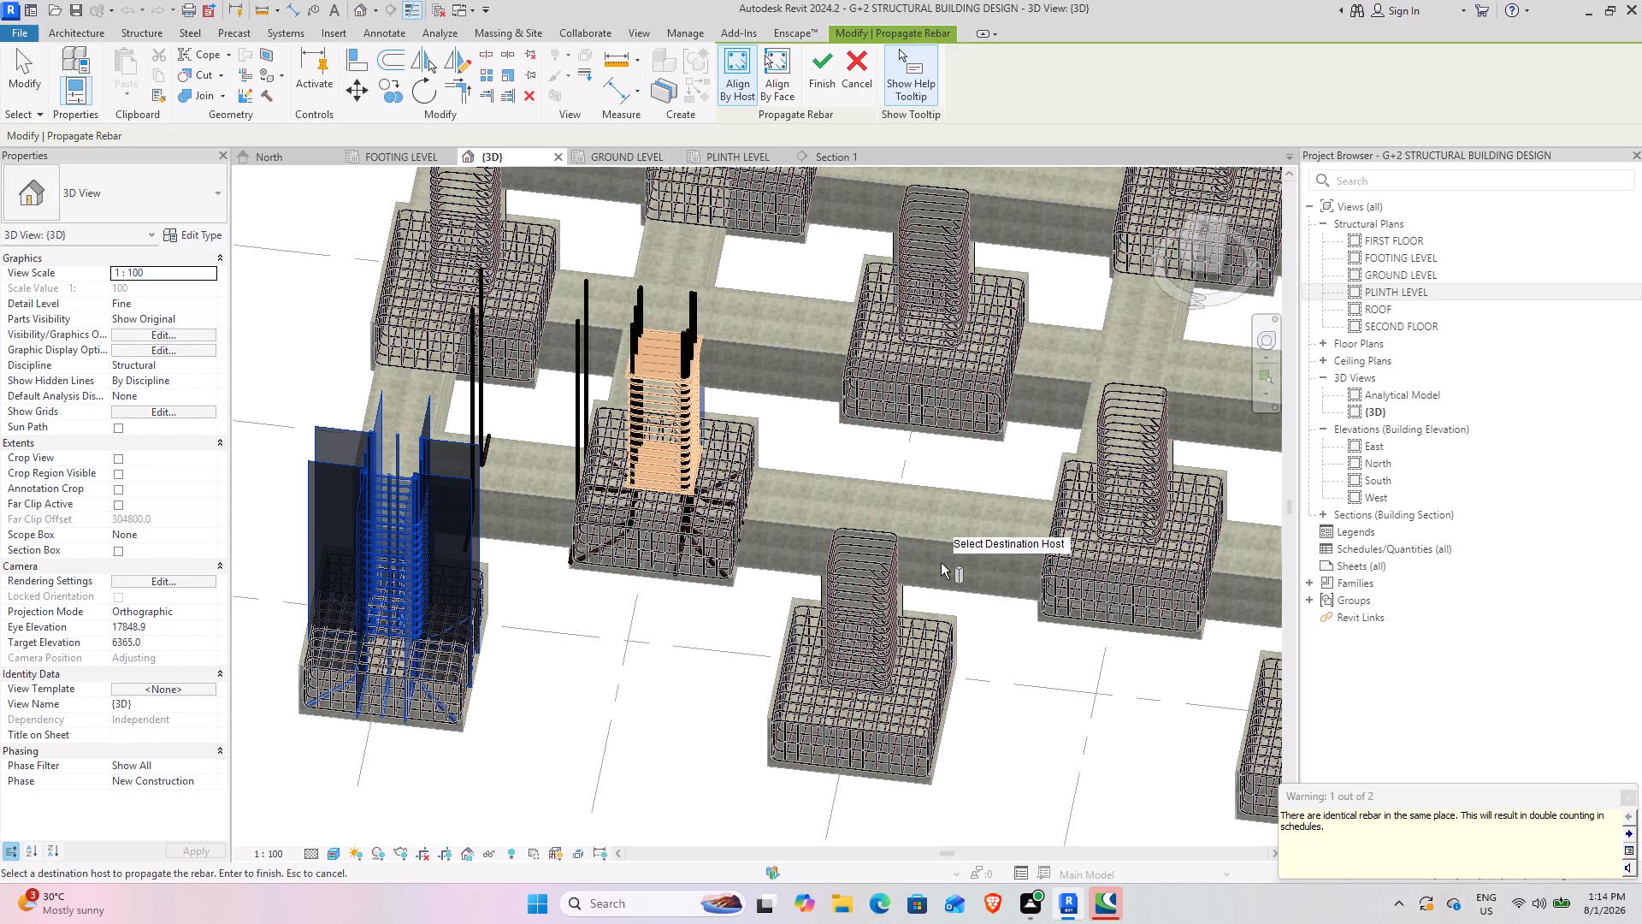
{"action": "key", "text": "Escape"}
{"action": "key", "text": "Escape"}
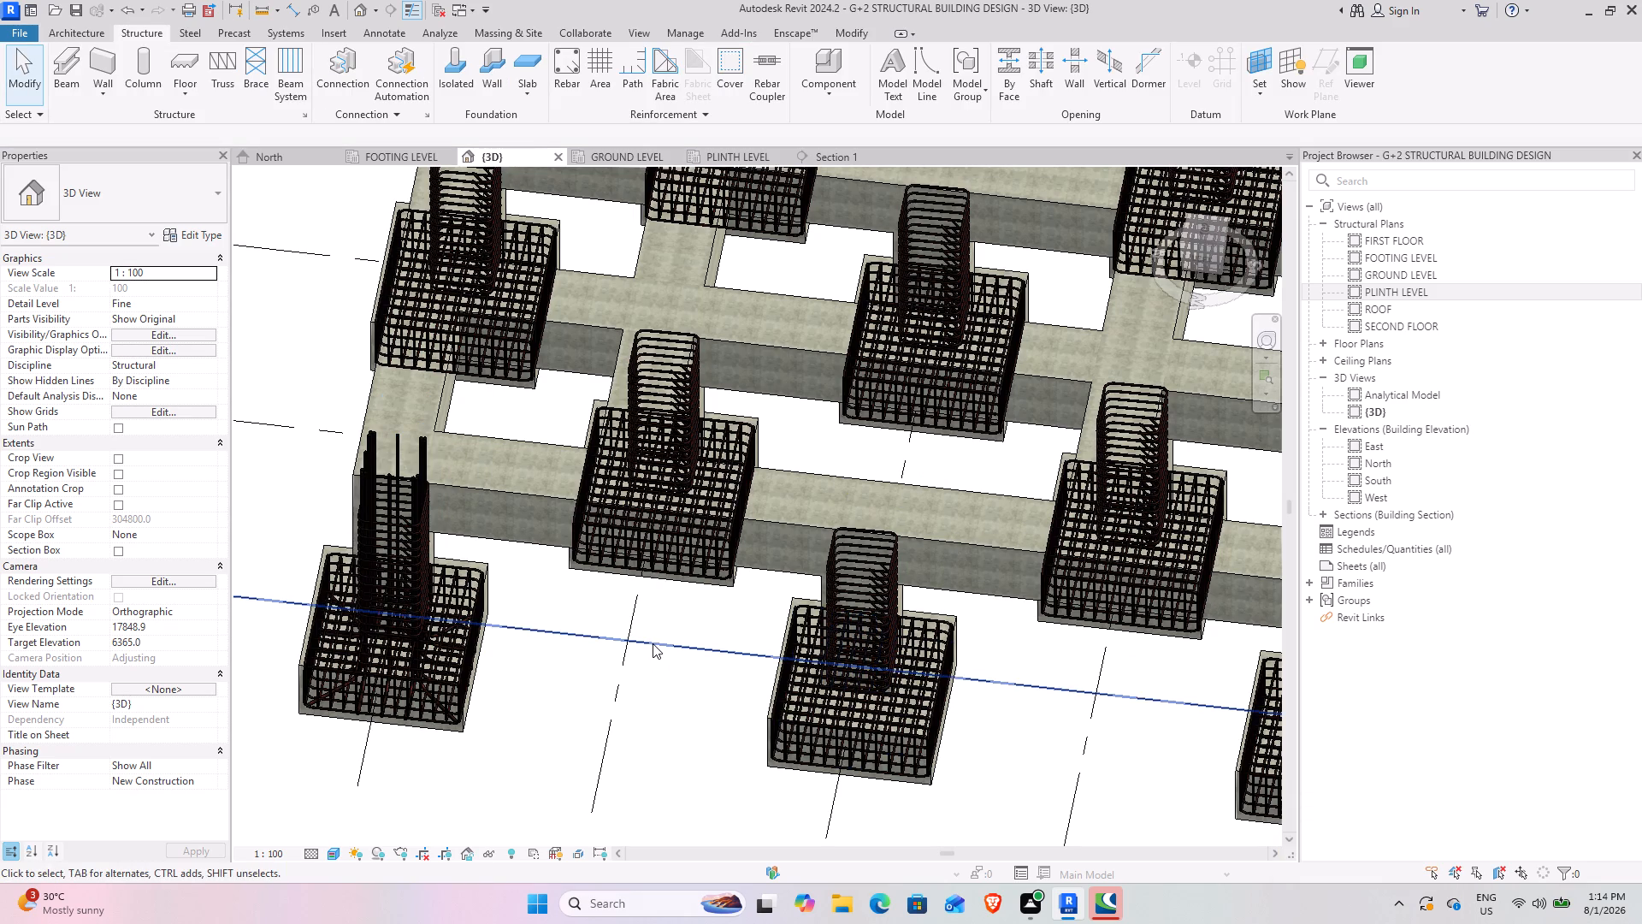
Examine the corner column's vertical bars, ties and footing cage in 3D against the neighbouring columns and plinth beams.
{"action": "scroll", "coordinate": [653, 643], "scroll_direction": "down", "scroll_amount": 4}
{"action": "middle_click_drag", "start_coordinate": [745, 707], "coordinate": [724, 625], "text": "shift"}
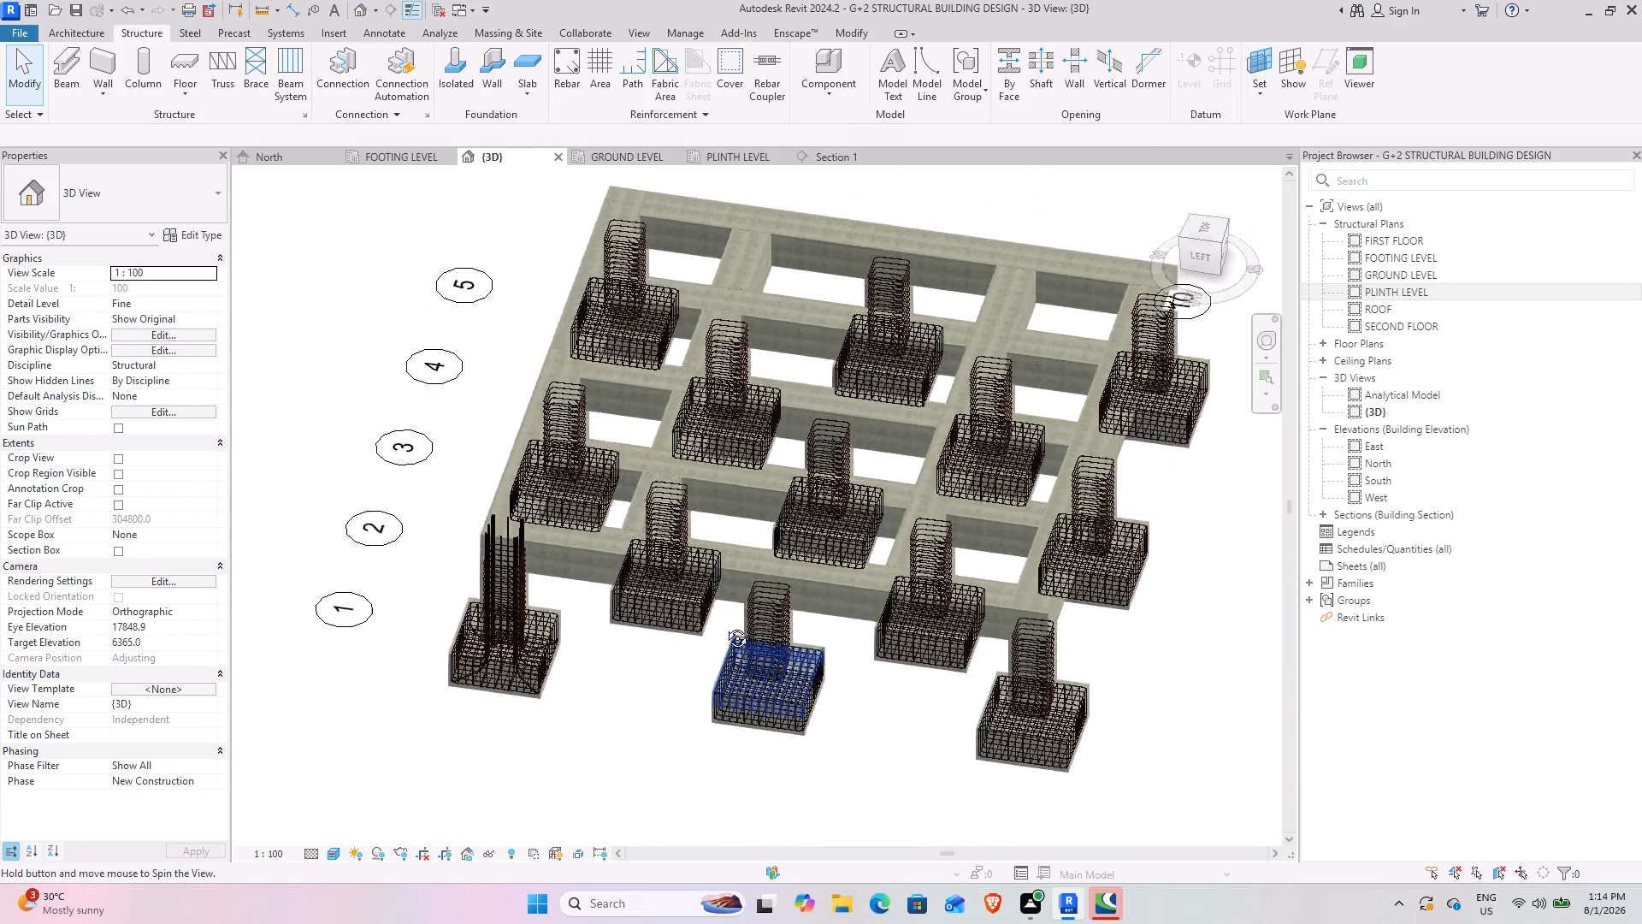
{"action": "middle_click_drag", "start_coordinate": [724, 625], "coordinate": [788, 465], "text": "shift"}
{"action": "scroll", "coordinate": [517, 509], "scroll_direction": "up", "scroll_amount": 7}
{"action": "middle_click_drag", "start_coordinate": [584, 597], "coordinate": [738, 518], "text": "shift"}
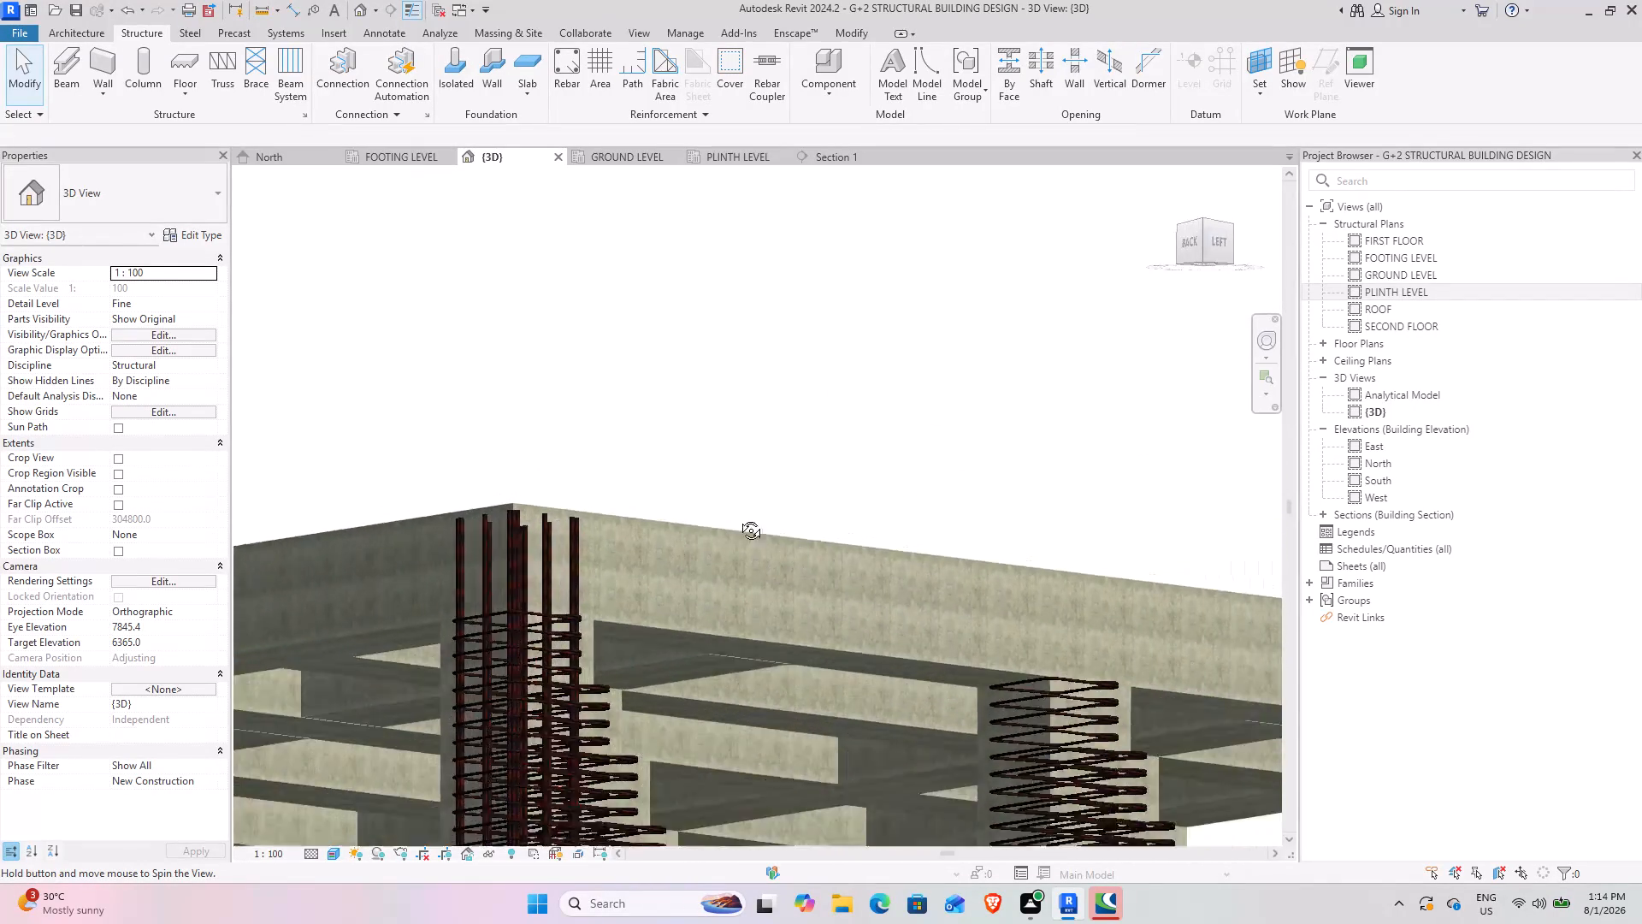
{"action": "middle_click_drag", "start_coordinate": [738, 518], "coordinate": [496, 588], "text": "shift"}
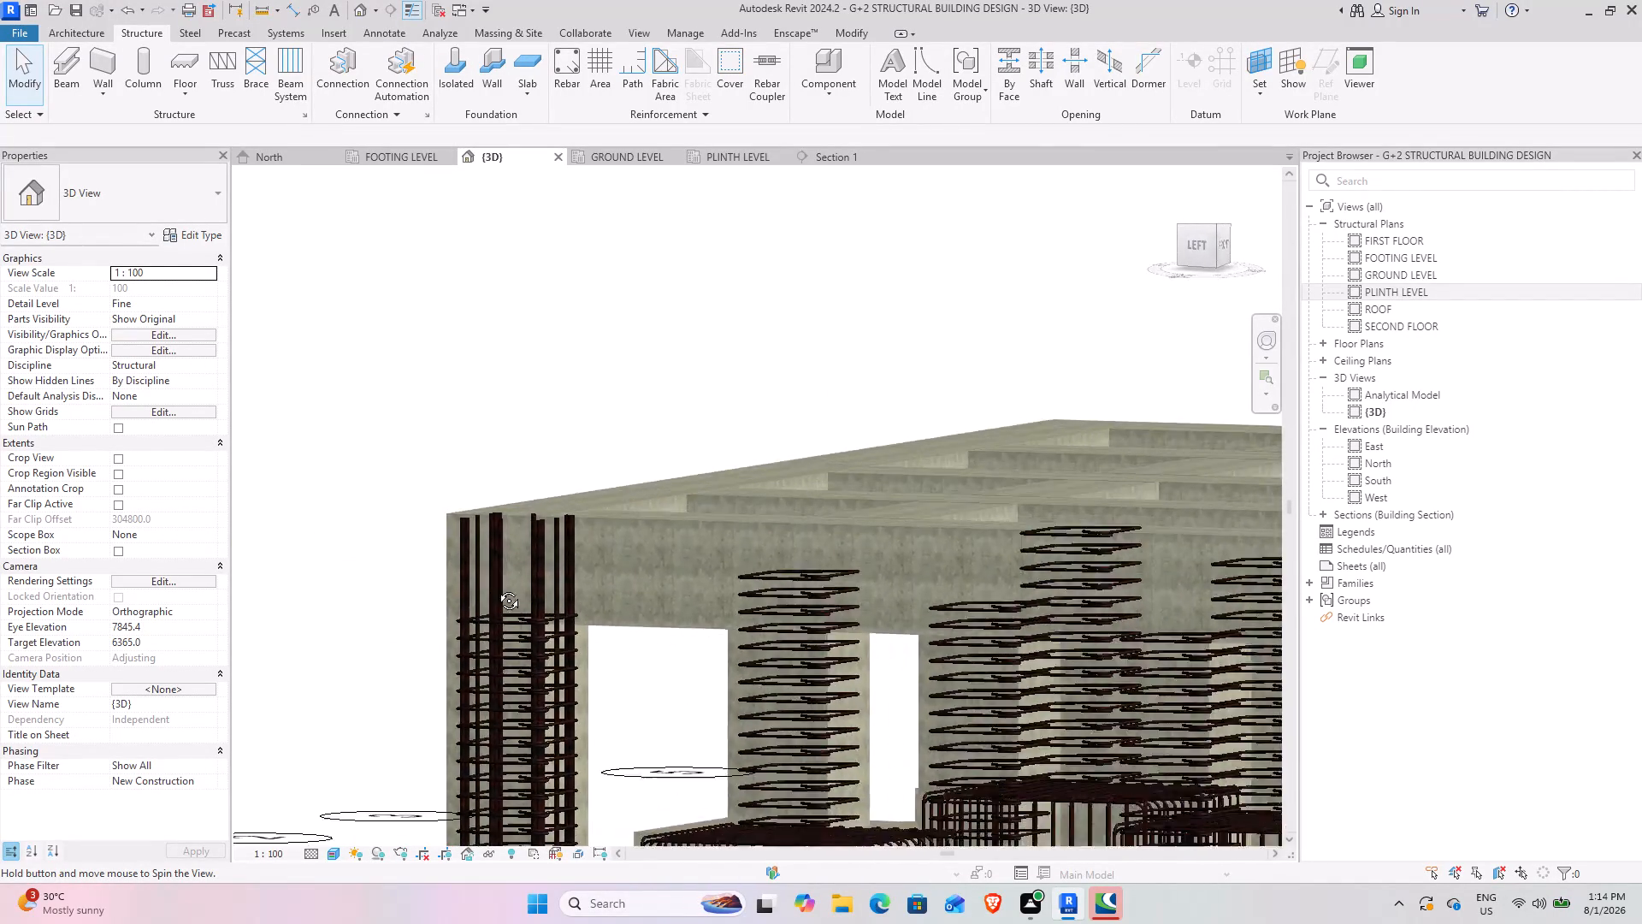
{"action": "middle_click_drag", "start_coordinate": [496, 588], "coordinate": [430, 625], "text": "shift"}
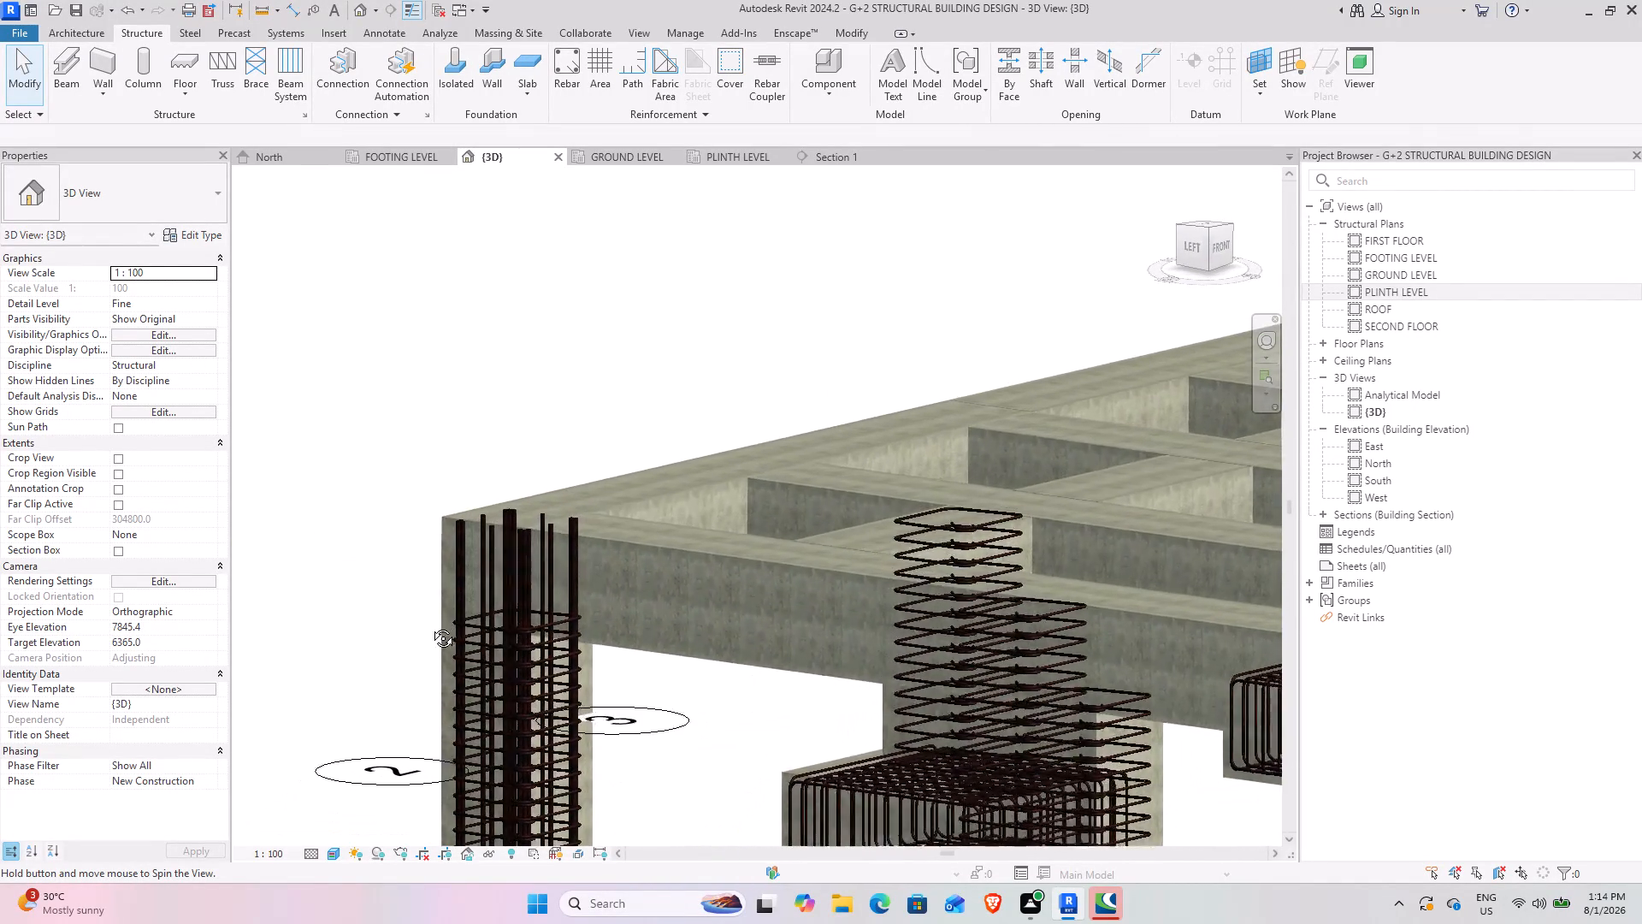
{"action": "middle_click_drag", "start_coordinate": [430, 625], "coordinate": [429, 626], "text": "shift"}
{"action": "scroll", "coordinate": [542, 504], "scroll_direction": "up", "scroll_amount": 3}
{"action": "middle_click_drag", "start_coordinate": [495, 581], "coordinate": [592, 497], "text": "shift"}
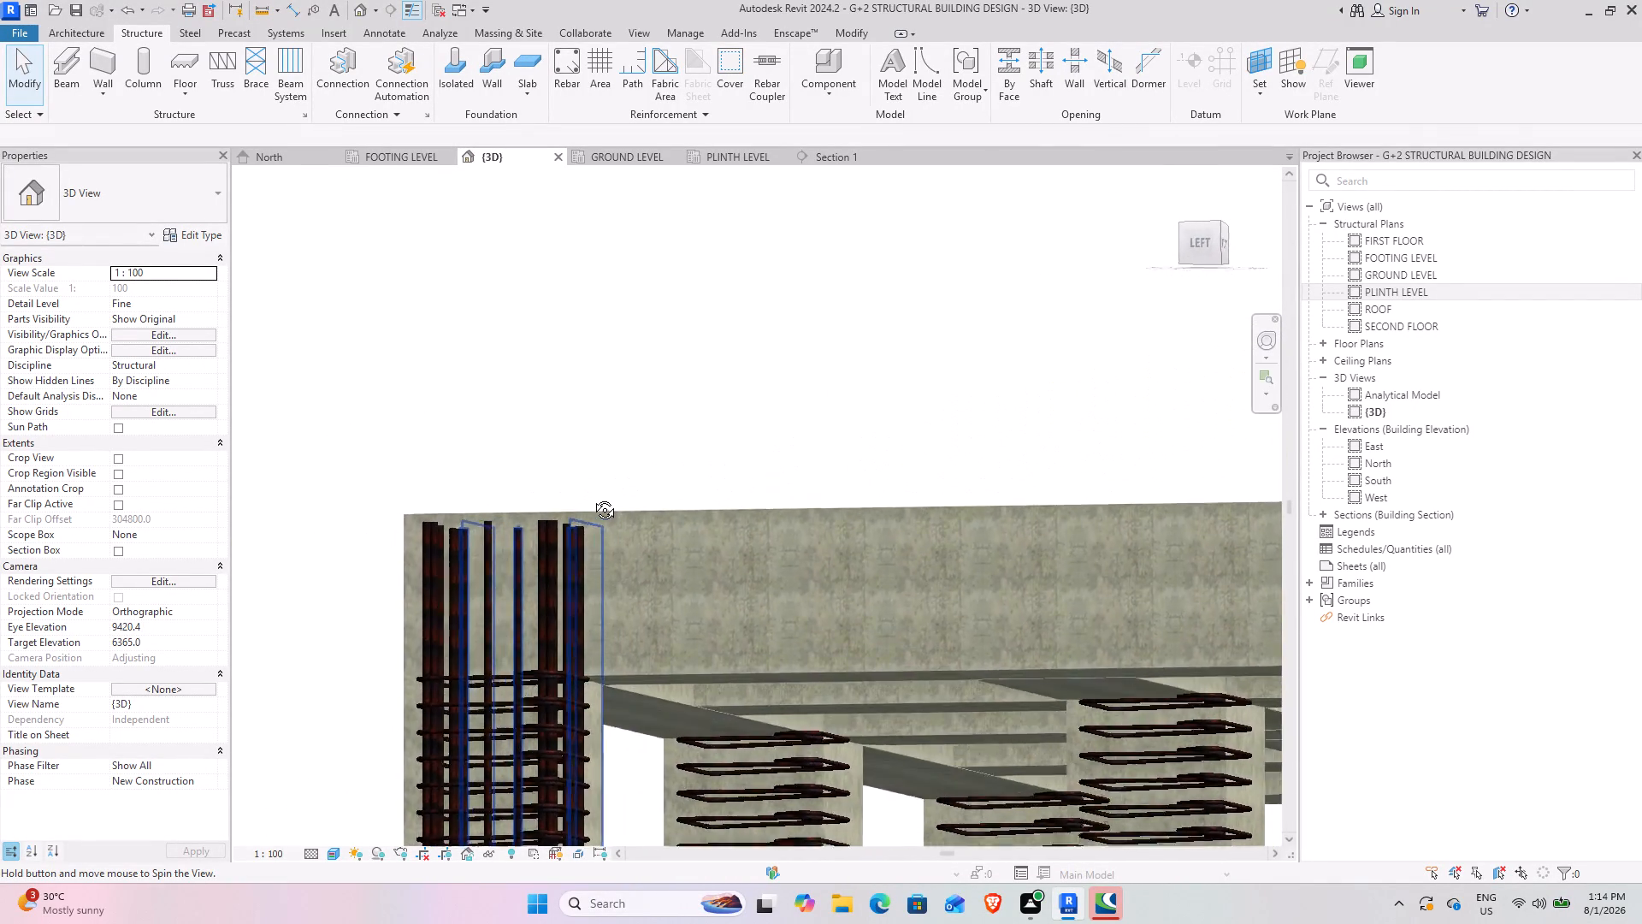
{"action": "middle_click_drag", "start_coordinate": [592, 497], "coordinate": [584, 566], "text": "shift"}
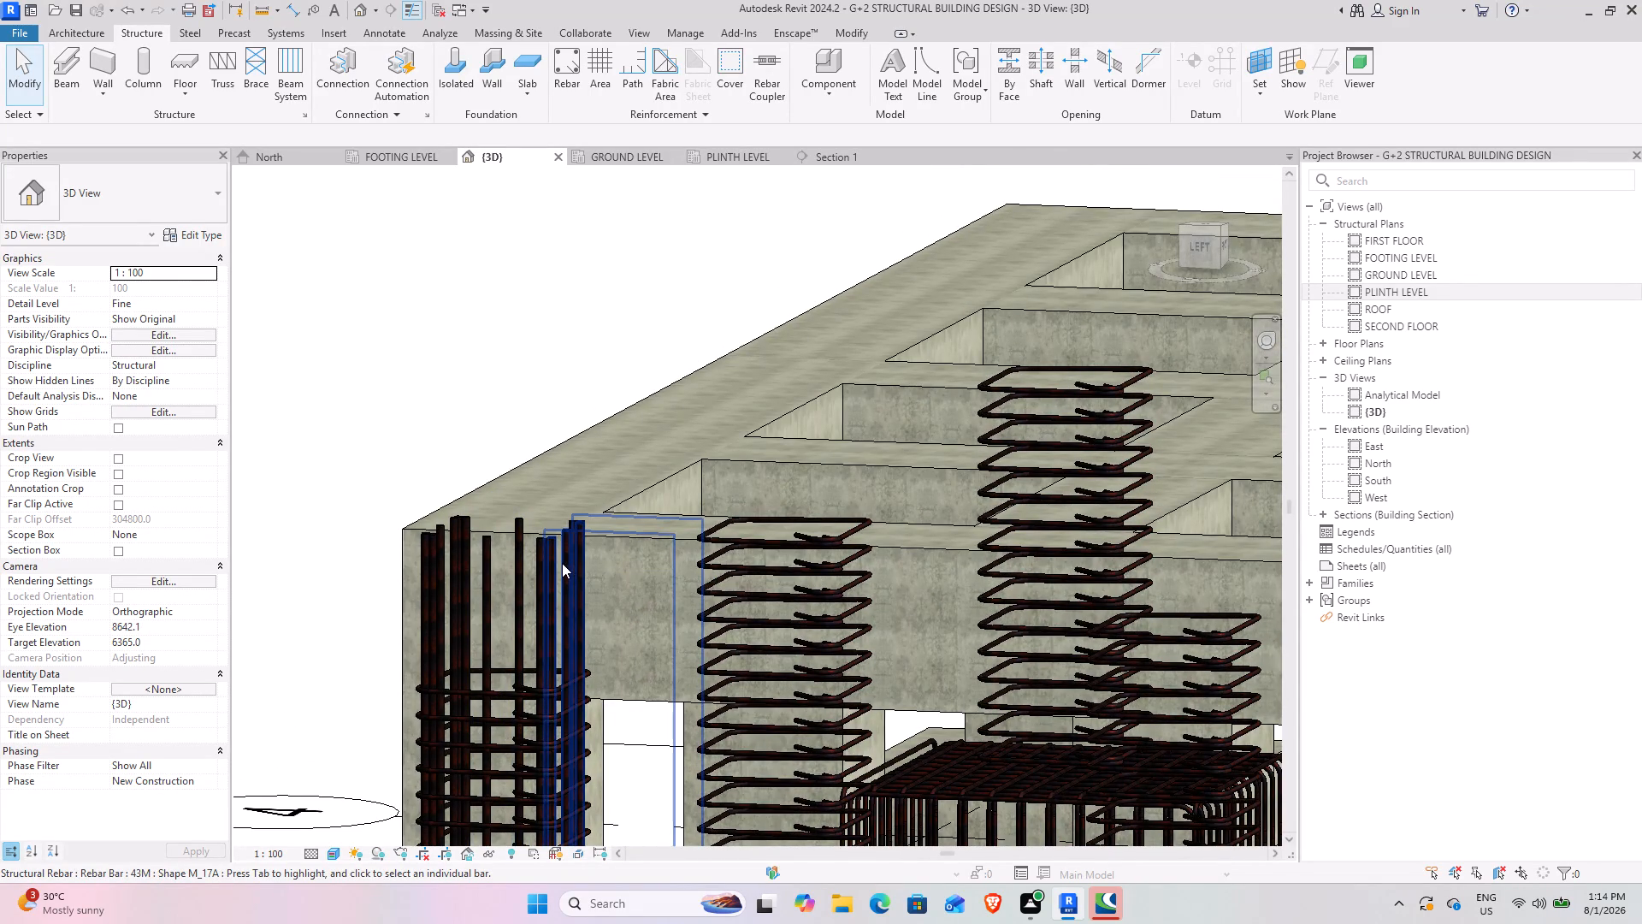
{"action": "scroll", "coordinate": [543, 647], "scroll_direction": "down", "scroll_amount": 6}
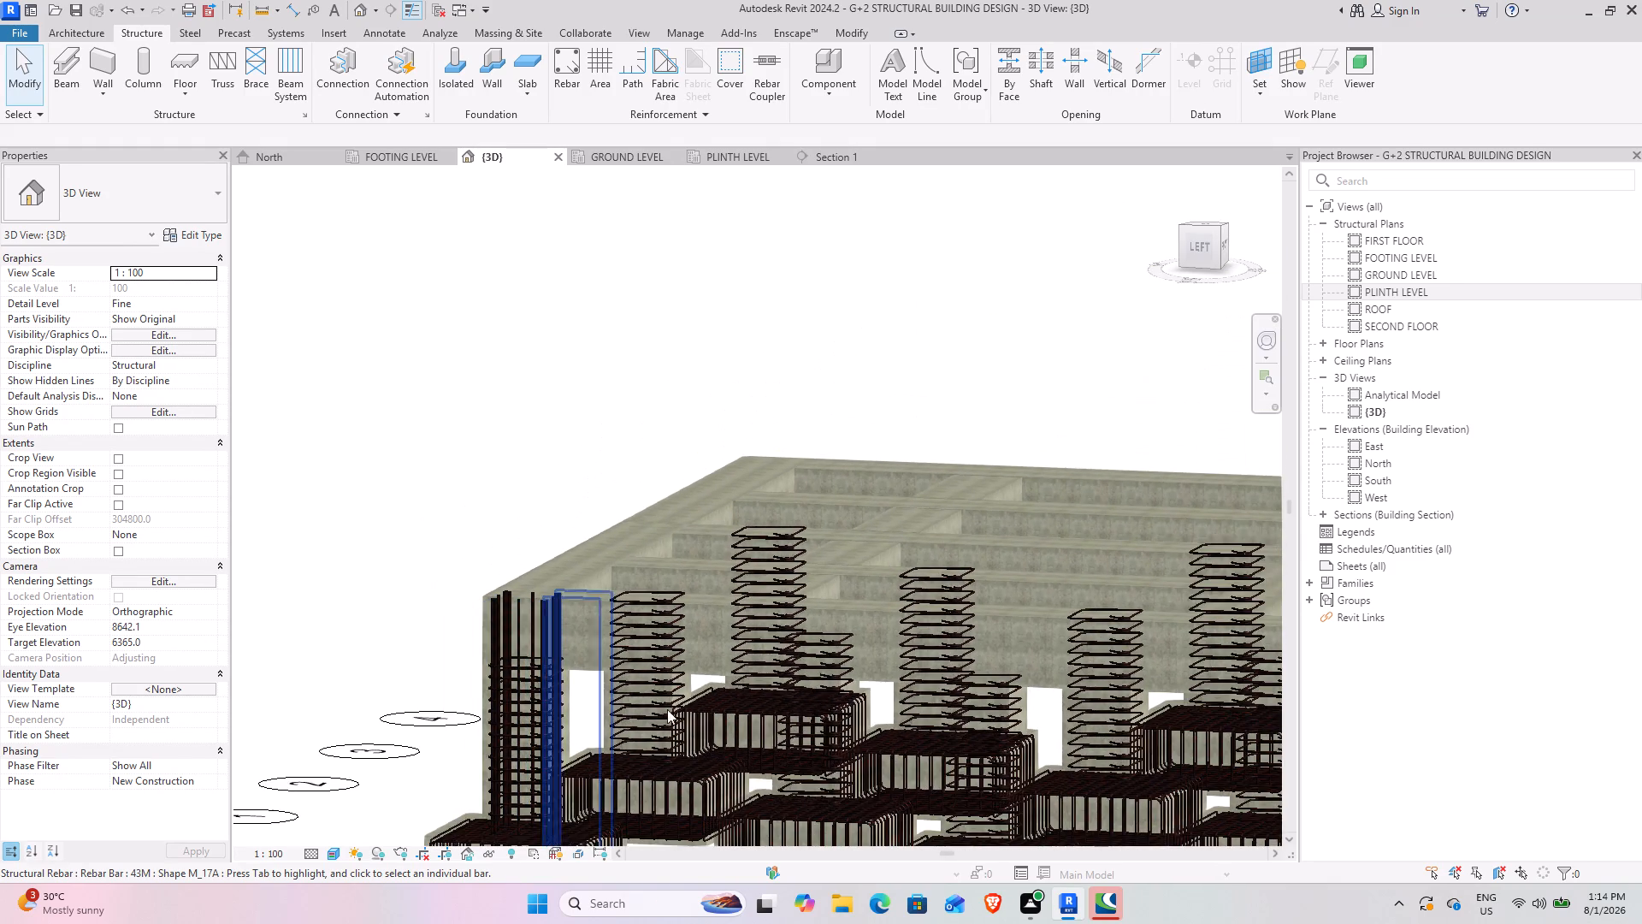
{"action": "middle_click_drag", "start_coordinate": [775, 732], "coordinate": [680, 613]}
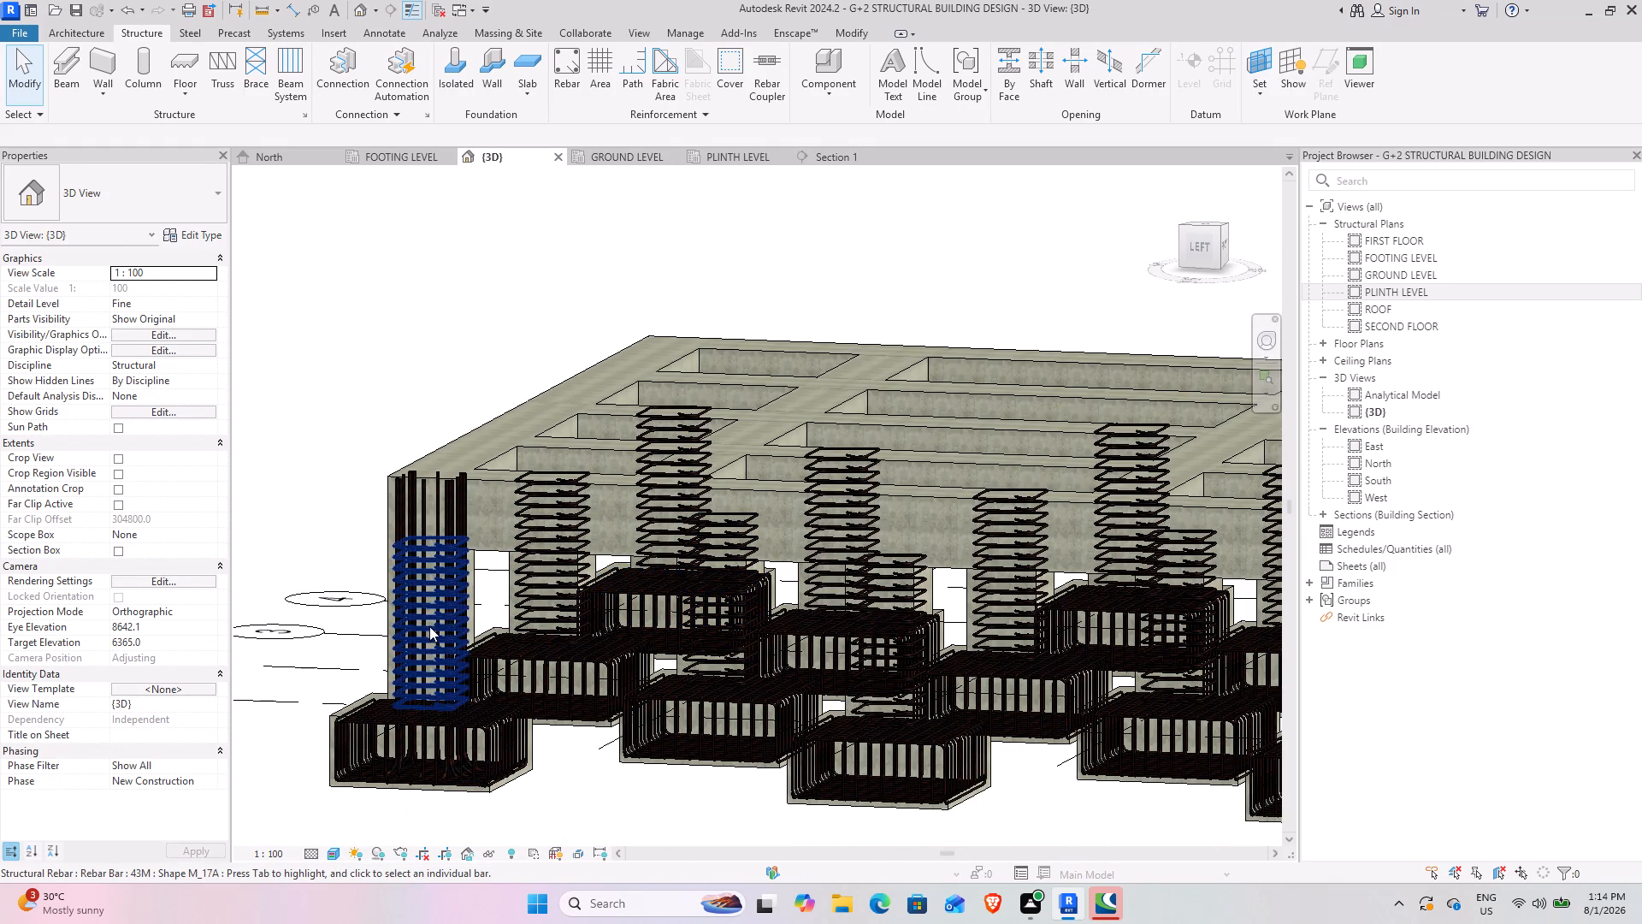
Select all instances of the 25M rebar from a neighbouring column's ties and check the selection by category.
{"action": "left_click", "coordinate": [666, 555]}
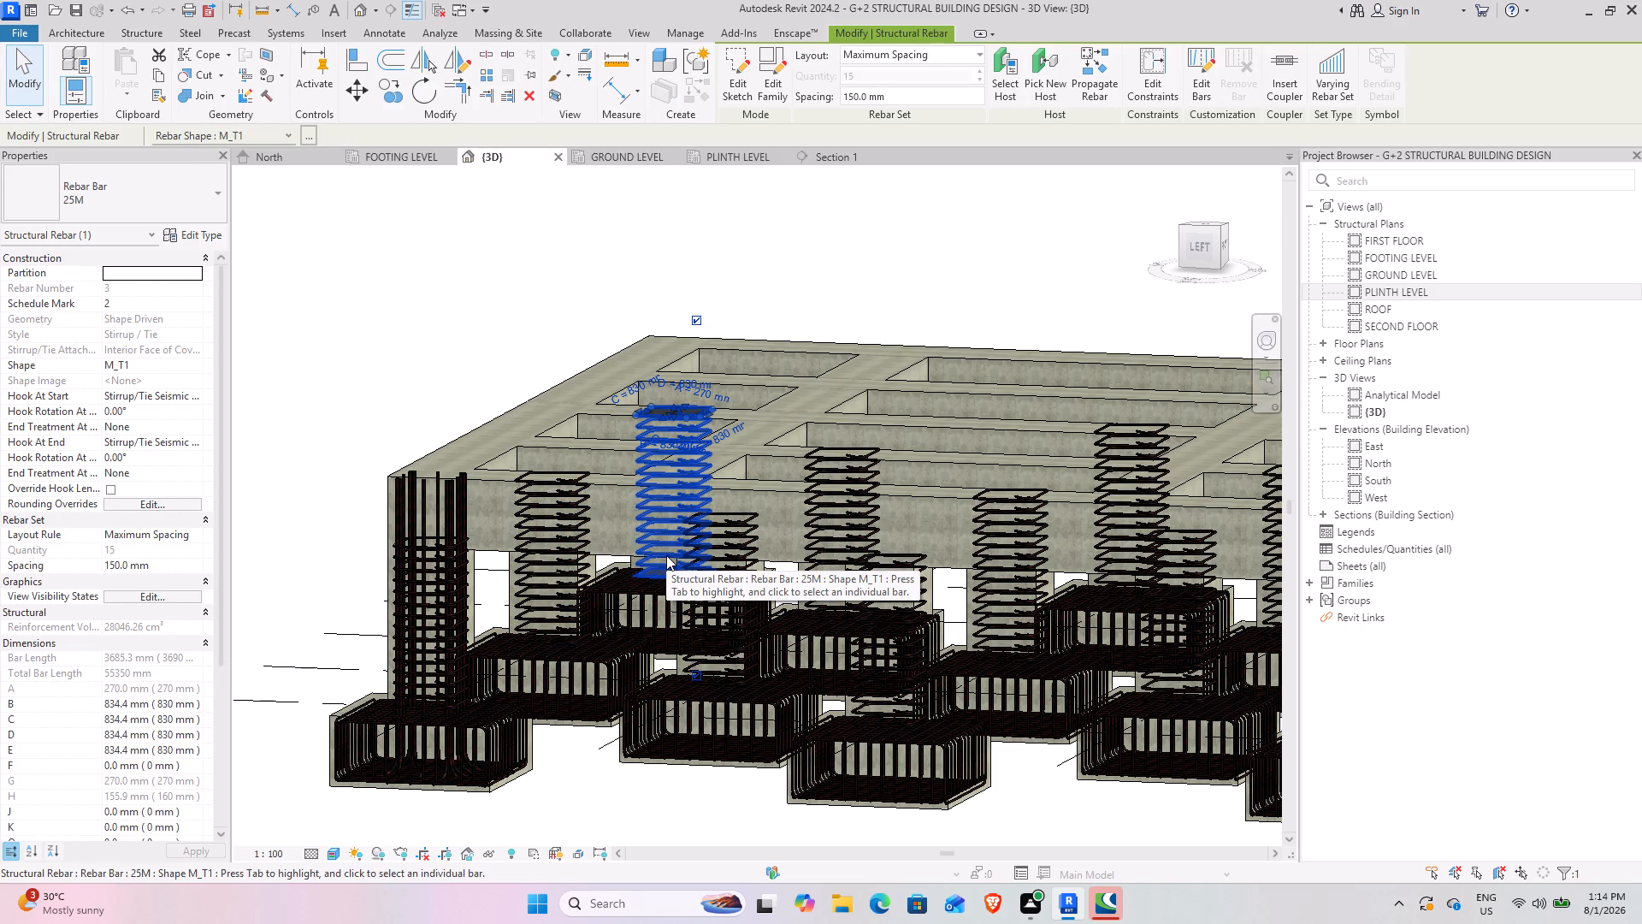
{"action": "type", "text": "SA"}
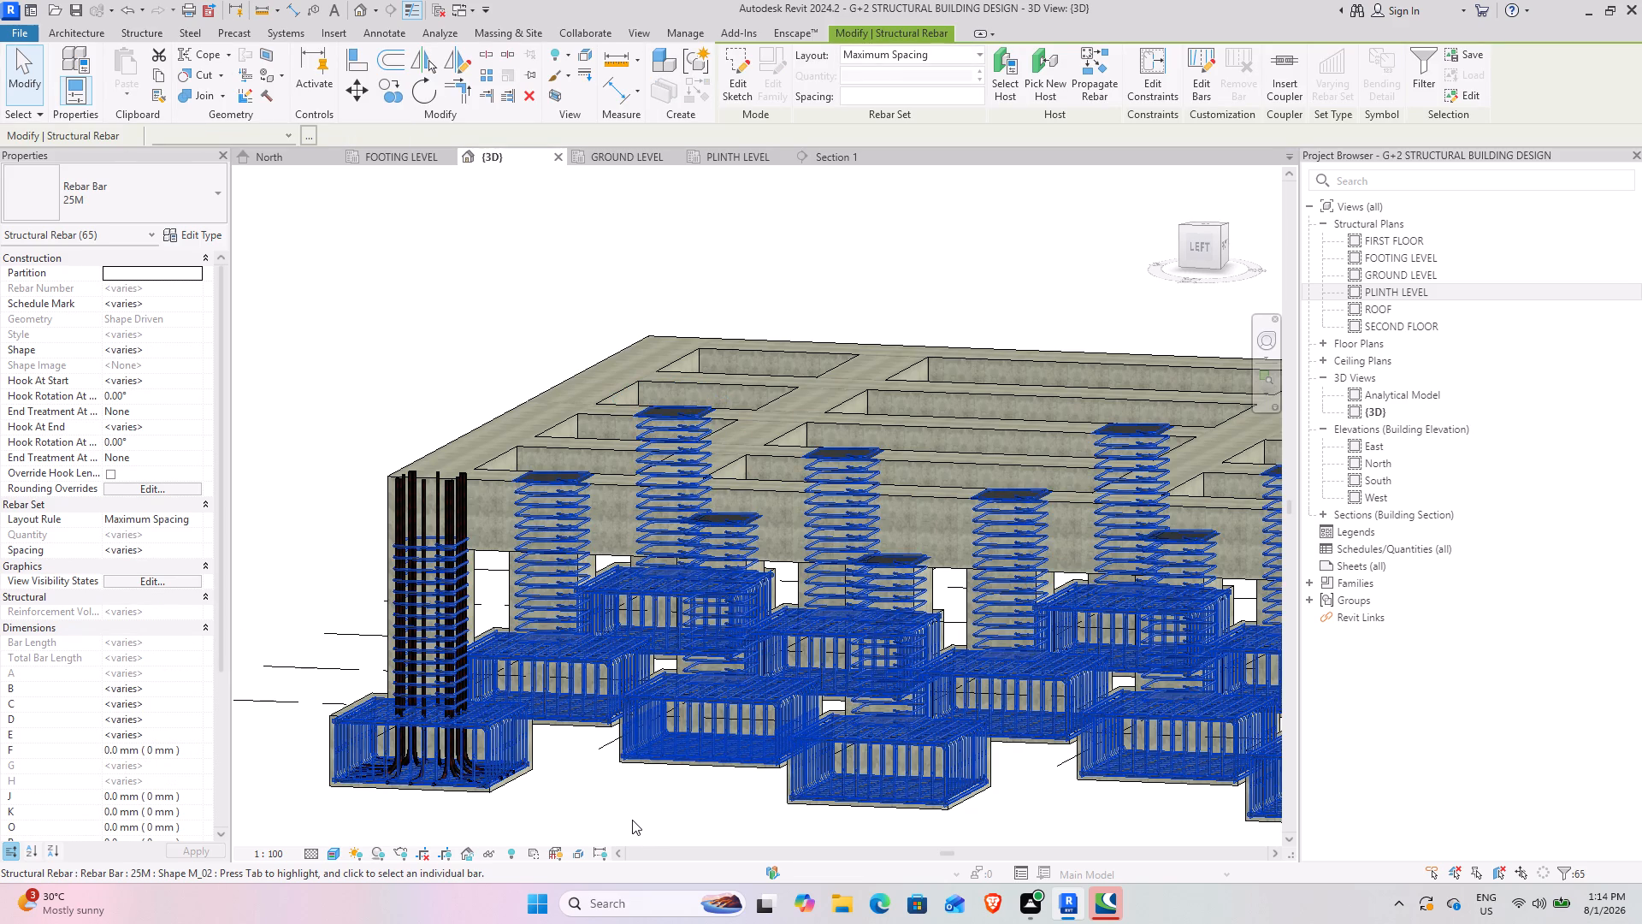
{"action": "scroll", "coordinate": [697, 585], "scroll_direction": "down", "scroll_amount": 5}
{"action": "scroll", "coordinate": [826, 760], "scroll_direction": "up", "scroll_amount": 3}
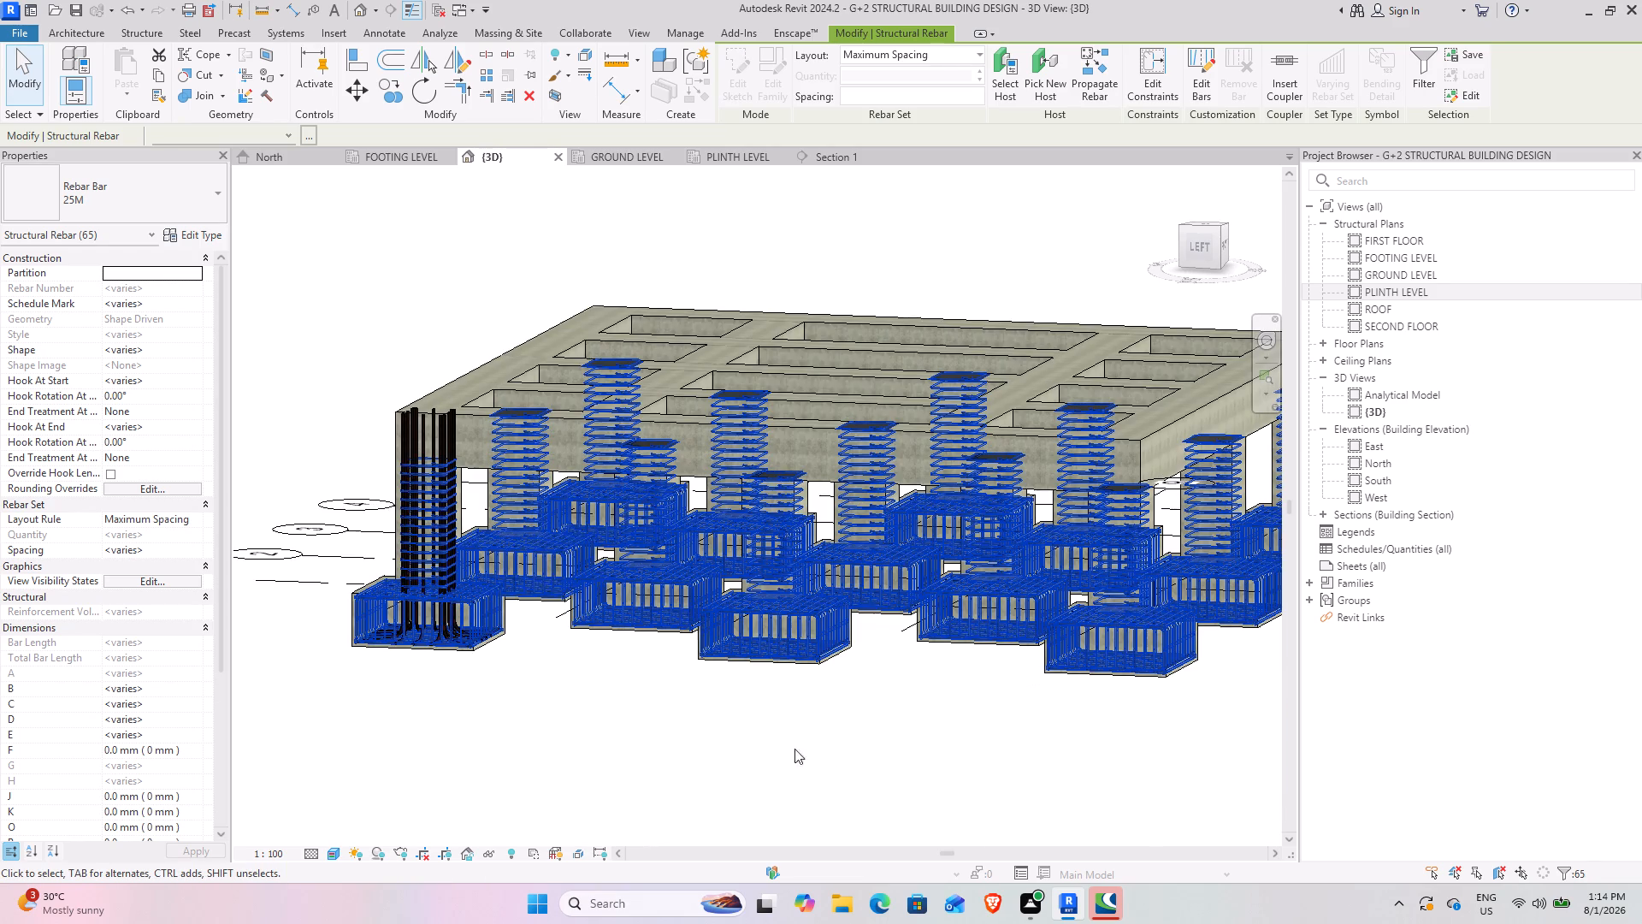
{"action": "left_click", "coordinate": [1426, 59]}
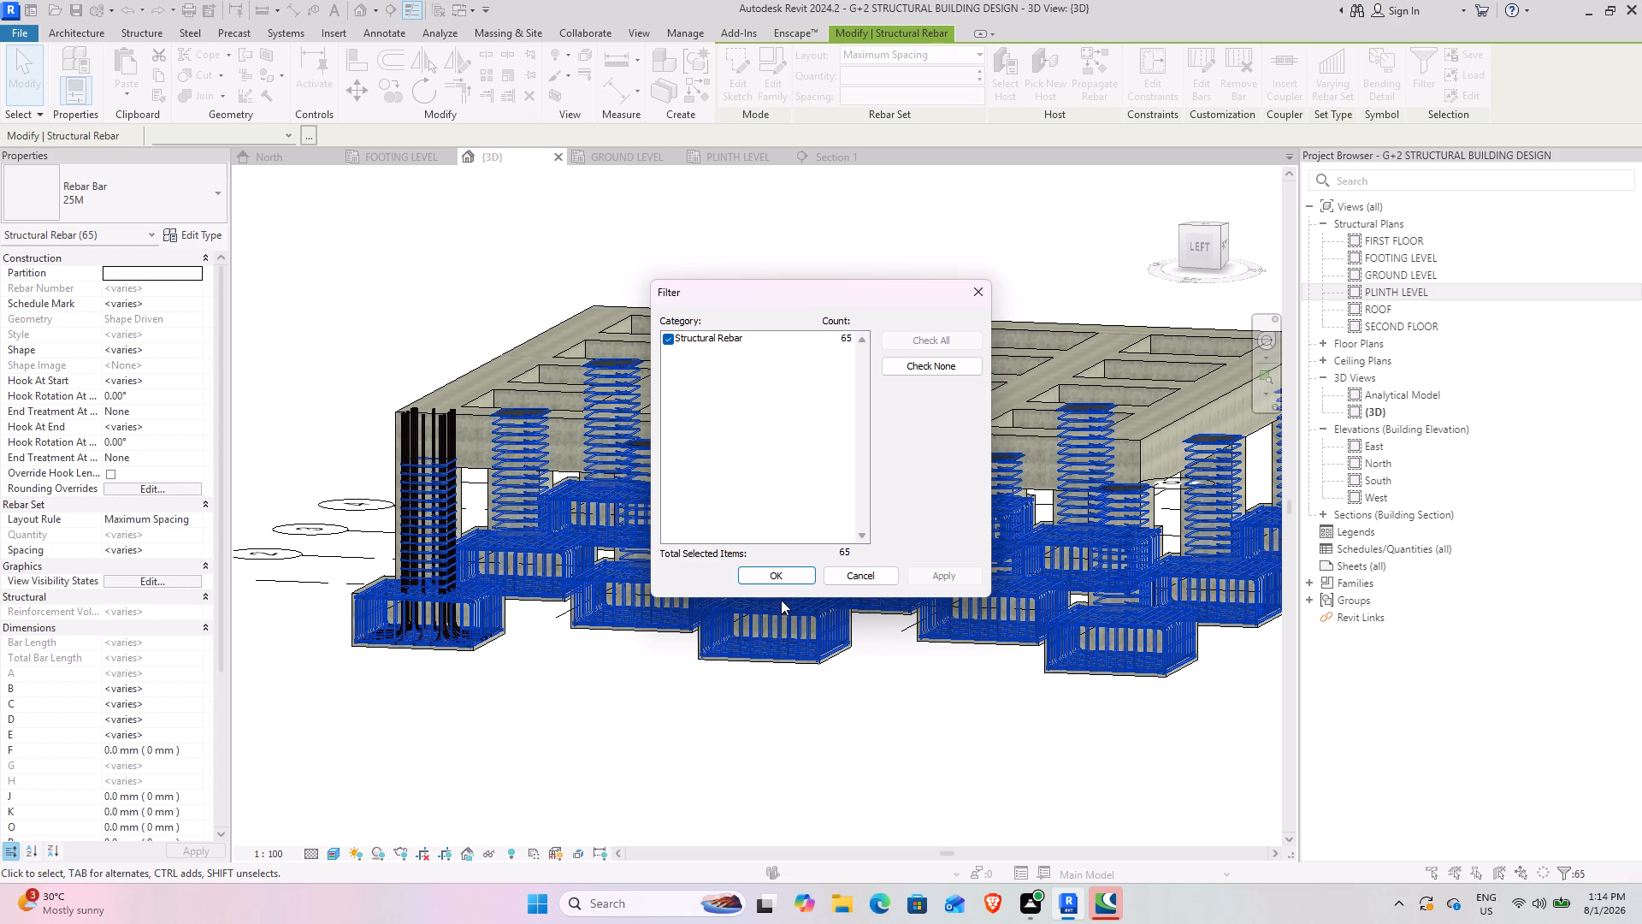
{"action": "left_click", "coordinate": [853, 577]}
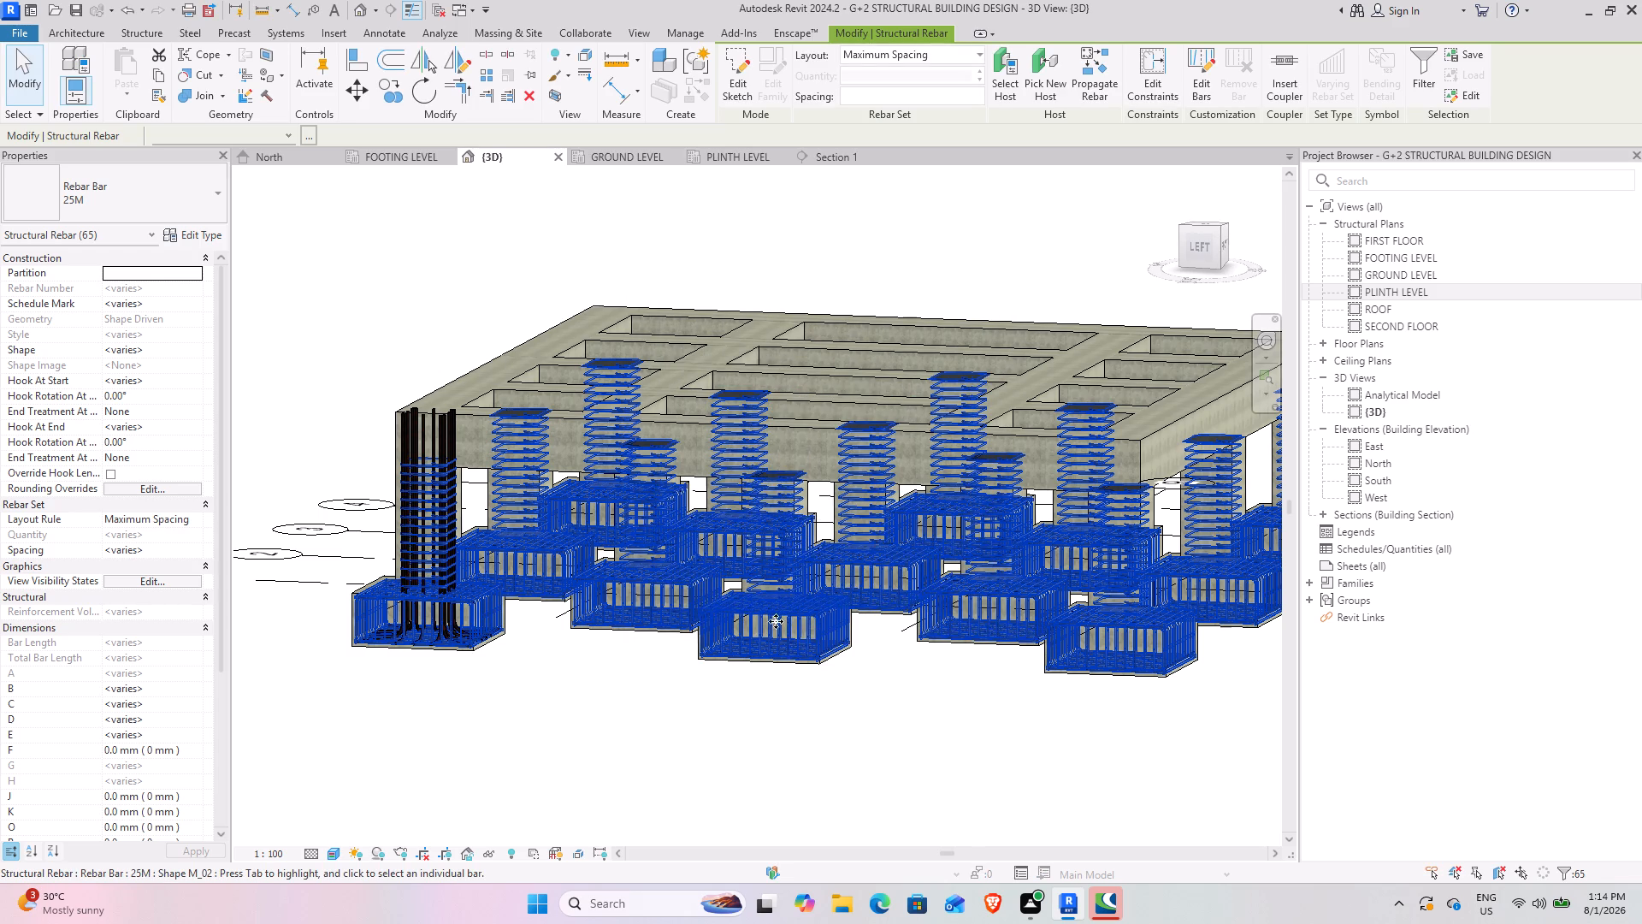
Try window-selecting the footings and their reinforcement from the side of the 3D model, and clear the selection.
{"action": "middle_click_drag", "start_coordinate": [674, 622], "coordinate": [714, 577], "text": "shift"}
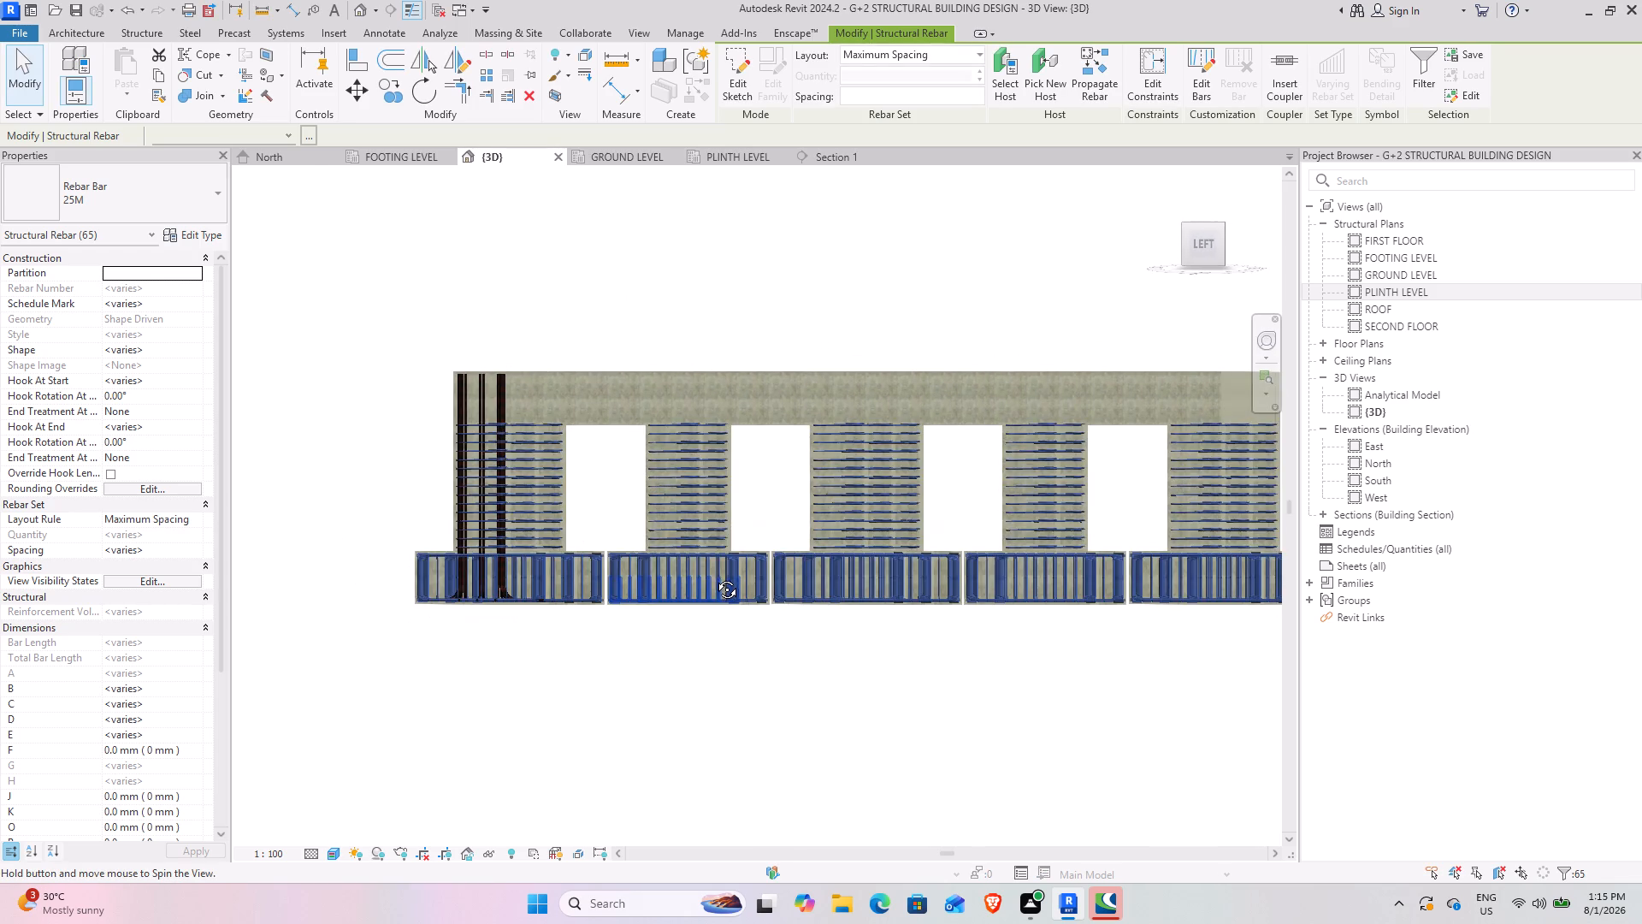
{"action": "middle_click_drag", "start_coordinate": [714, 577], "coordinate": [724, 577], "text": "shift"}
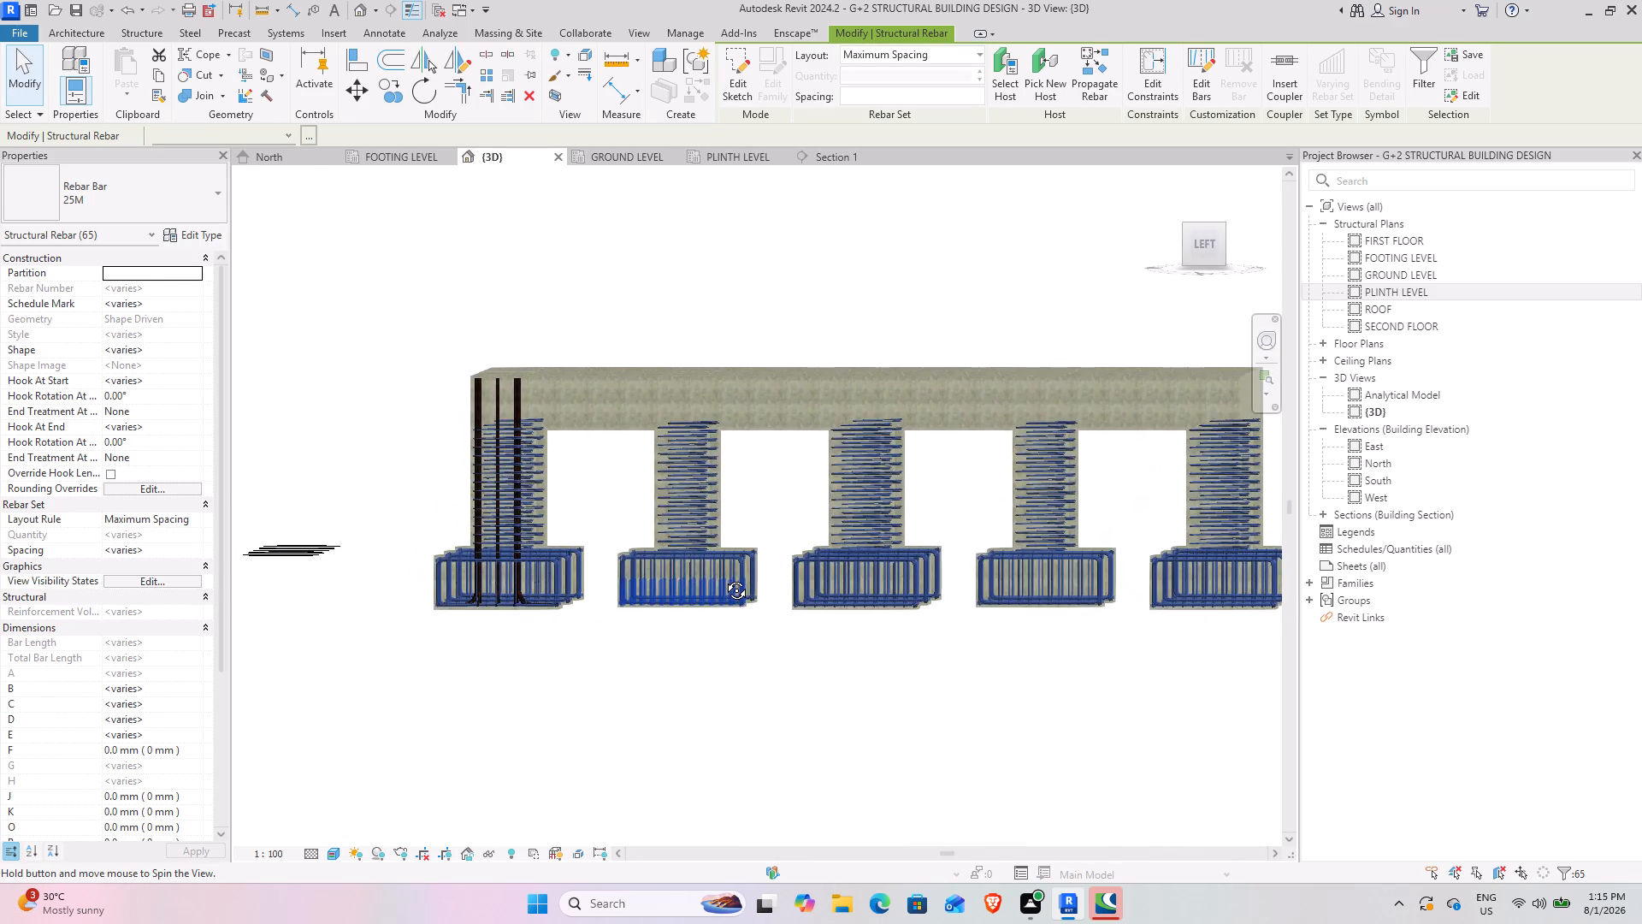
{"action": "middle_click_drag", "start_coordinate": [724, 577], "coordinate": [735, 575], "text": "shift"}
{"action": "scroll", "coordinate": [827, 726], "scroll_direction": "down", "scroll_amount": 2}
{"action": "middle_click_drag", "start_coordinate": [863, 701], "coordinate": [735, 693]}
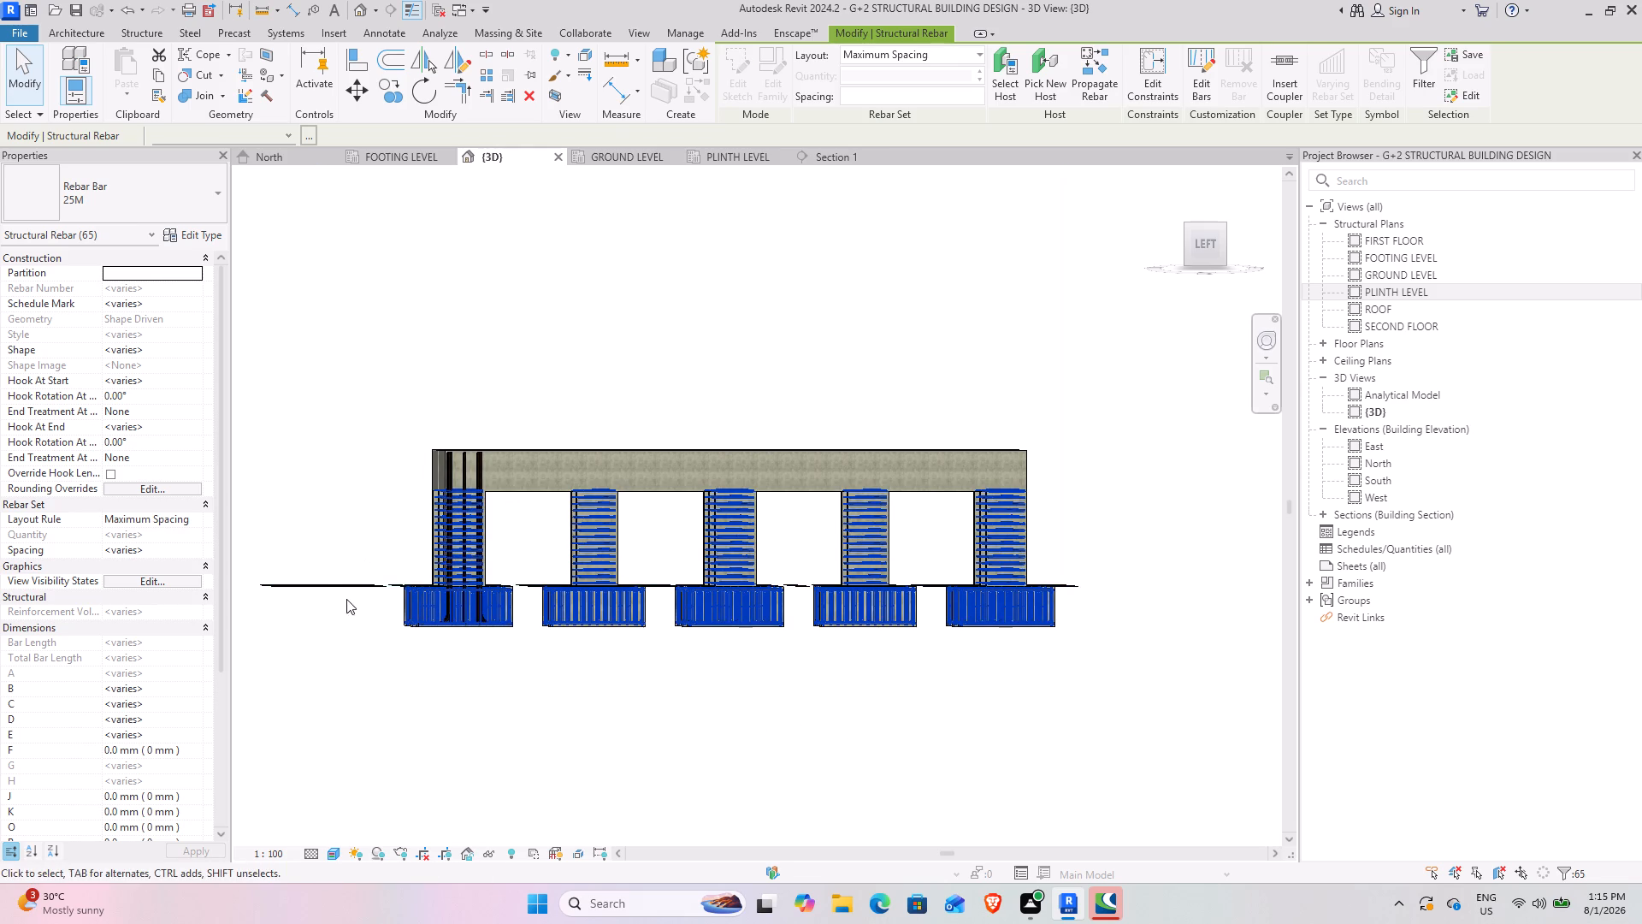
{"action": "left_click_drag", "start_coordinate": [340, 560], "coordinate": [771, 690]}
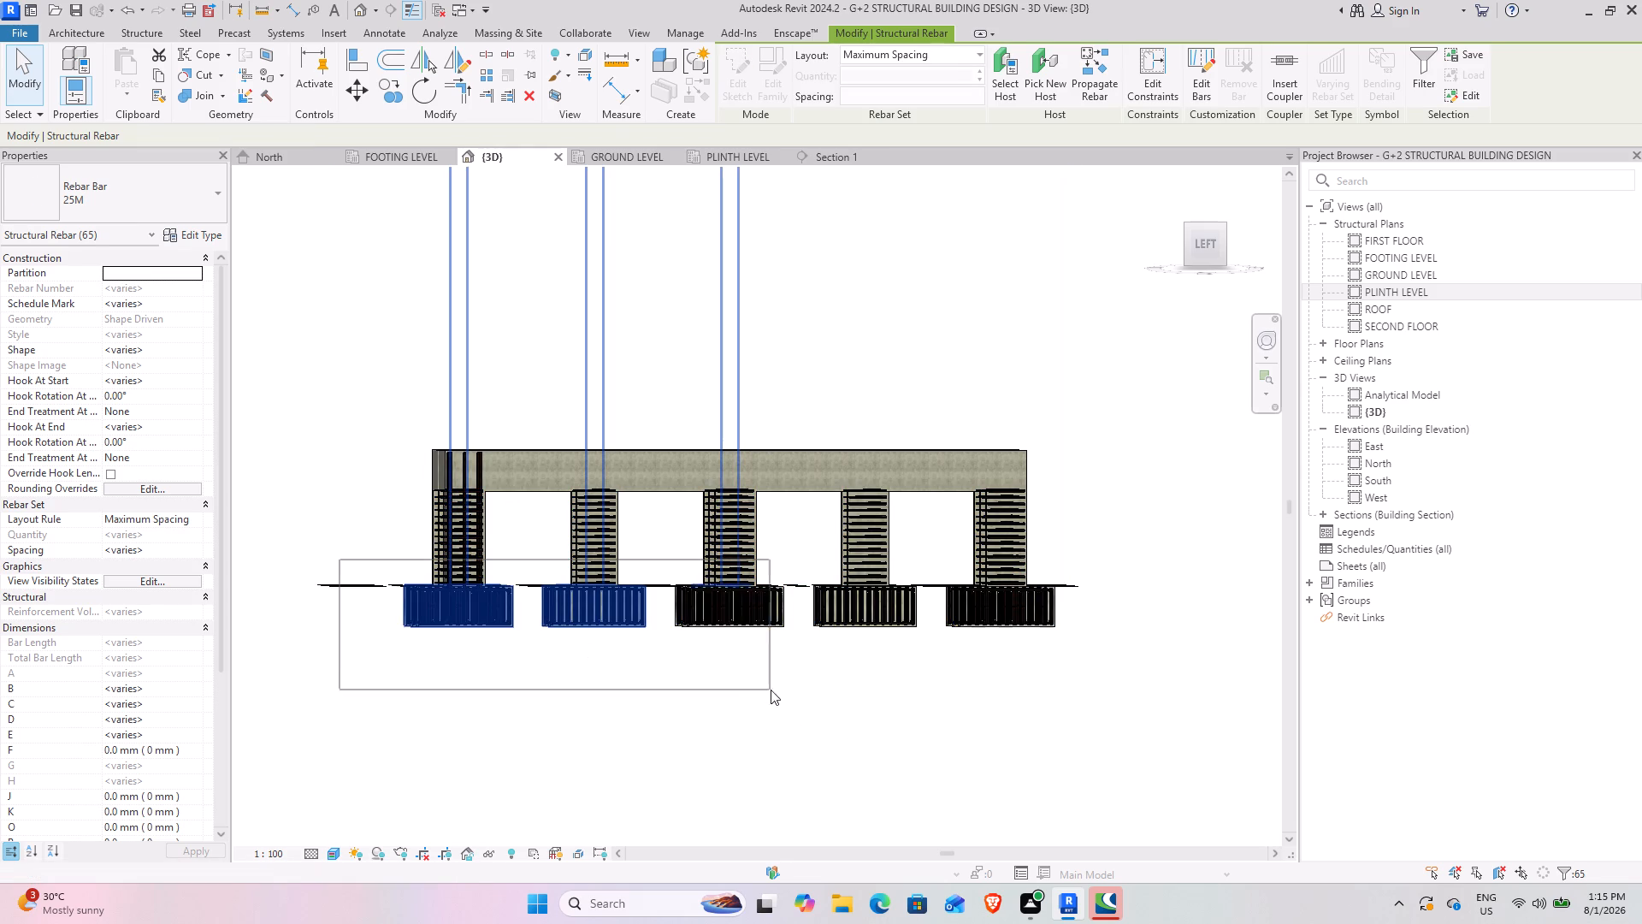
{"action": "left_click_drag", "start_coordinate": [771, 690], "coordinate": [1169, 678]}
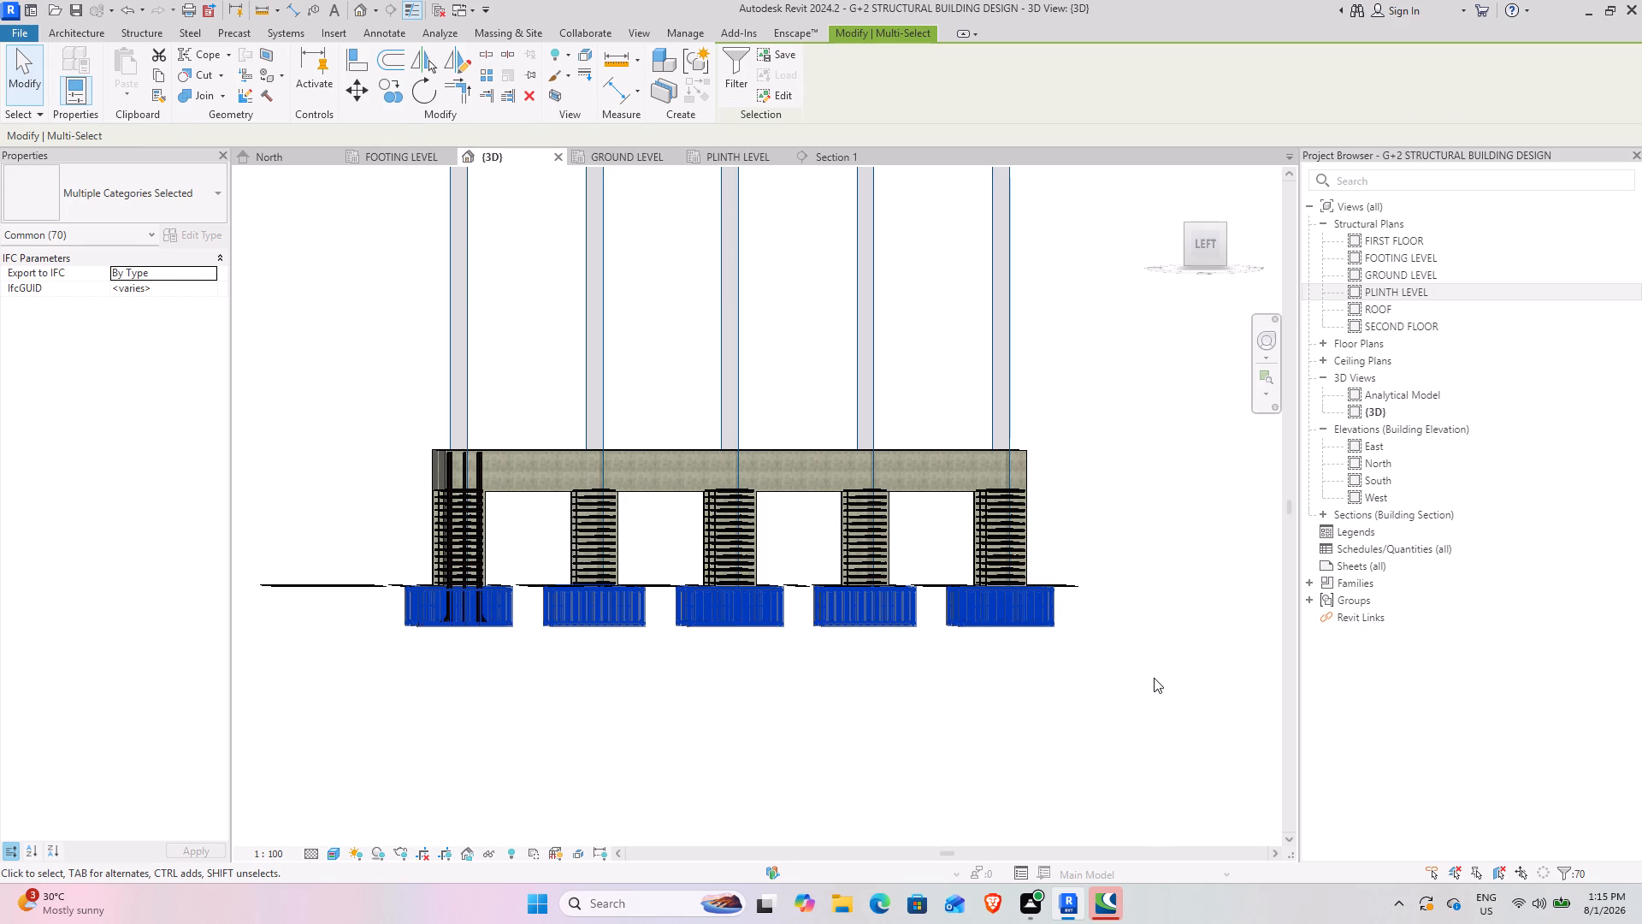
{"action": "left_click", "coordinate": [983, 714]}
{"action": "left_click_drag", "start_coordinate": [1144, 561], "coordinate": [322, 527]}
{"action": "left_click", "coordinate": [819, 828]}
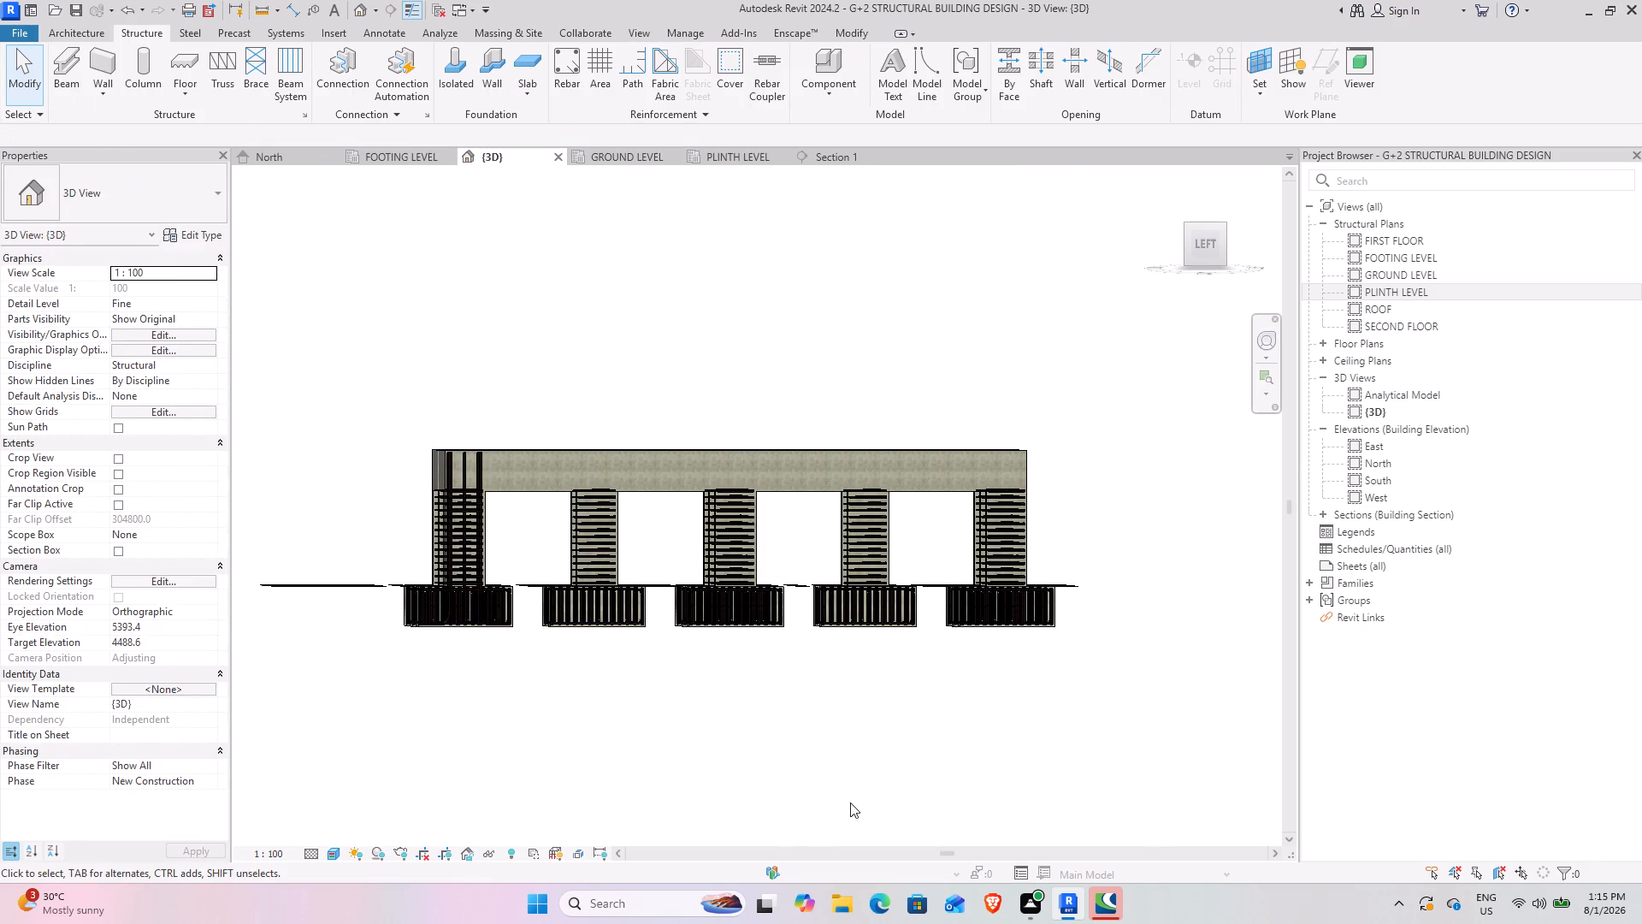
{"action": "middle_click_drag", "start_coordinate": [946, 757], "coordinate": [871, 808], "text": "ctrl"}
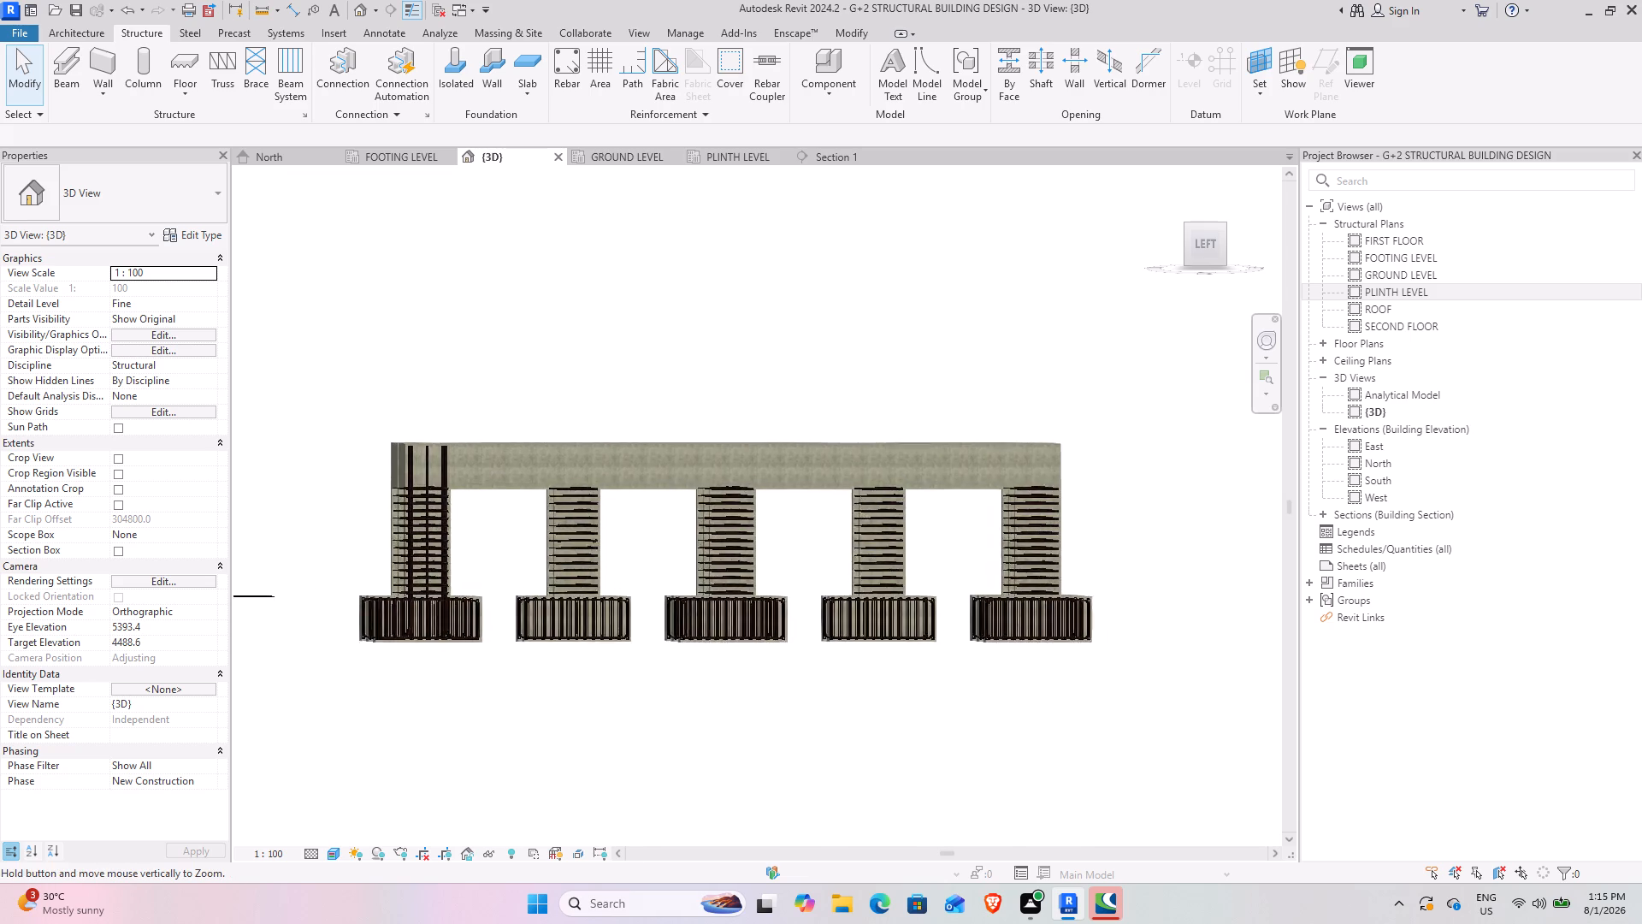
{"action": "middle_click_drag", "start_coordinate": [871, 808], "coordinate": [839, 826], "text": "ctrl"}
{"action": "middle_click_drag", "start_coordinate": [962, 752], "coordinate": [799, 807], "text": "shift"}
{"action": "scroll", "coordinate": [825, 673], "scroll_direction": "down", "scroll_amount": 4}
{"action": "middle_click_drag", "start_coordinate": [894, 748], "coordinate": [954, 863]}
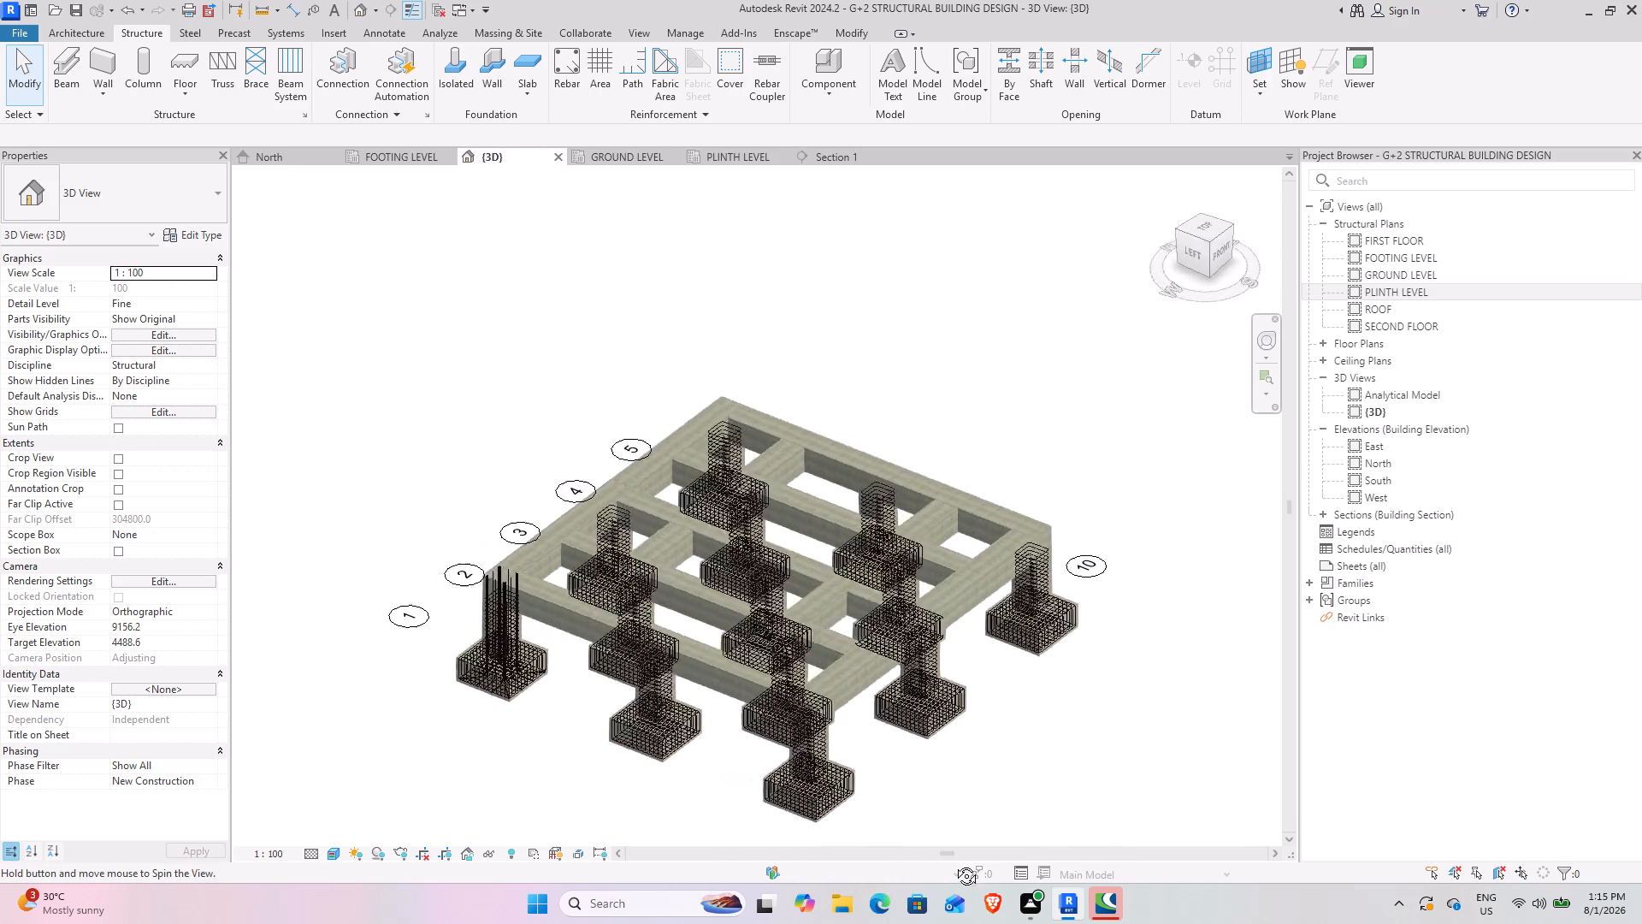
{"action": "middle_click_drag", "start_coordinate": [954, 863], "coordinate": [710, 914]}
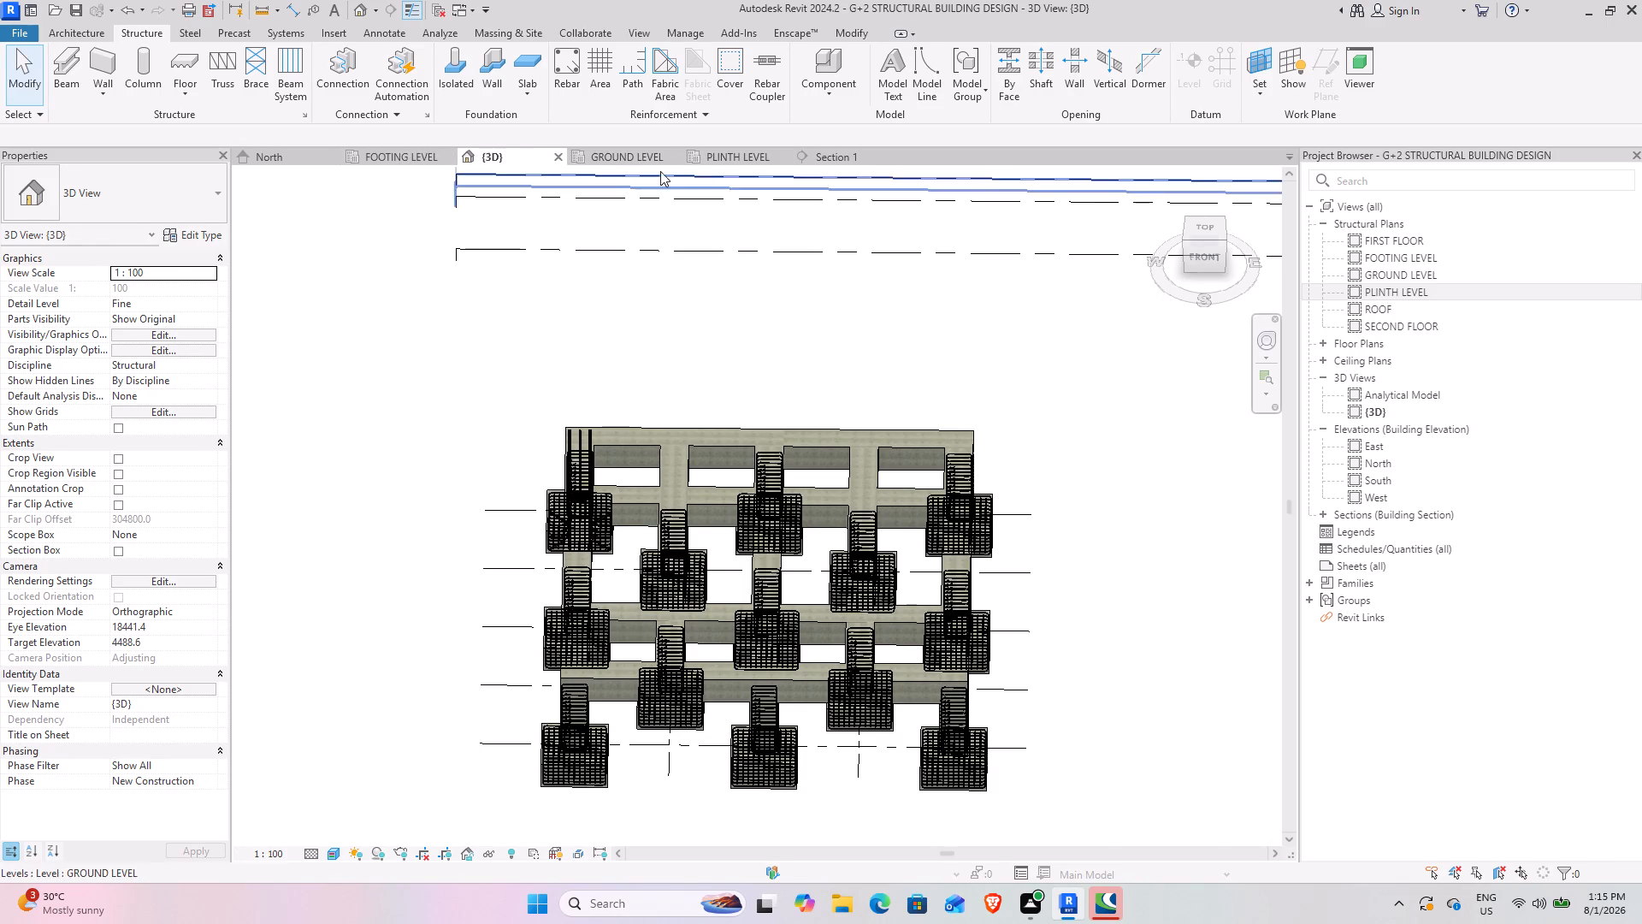
In the PLINTH LEVEL plan, select all 43M column bars and copy them from the corner footing's corner to the middle footing on grid 6.
{"action": "left_click", "coordinate": [727, 151]}
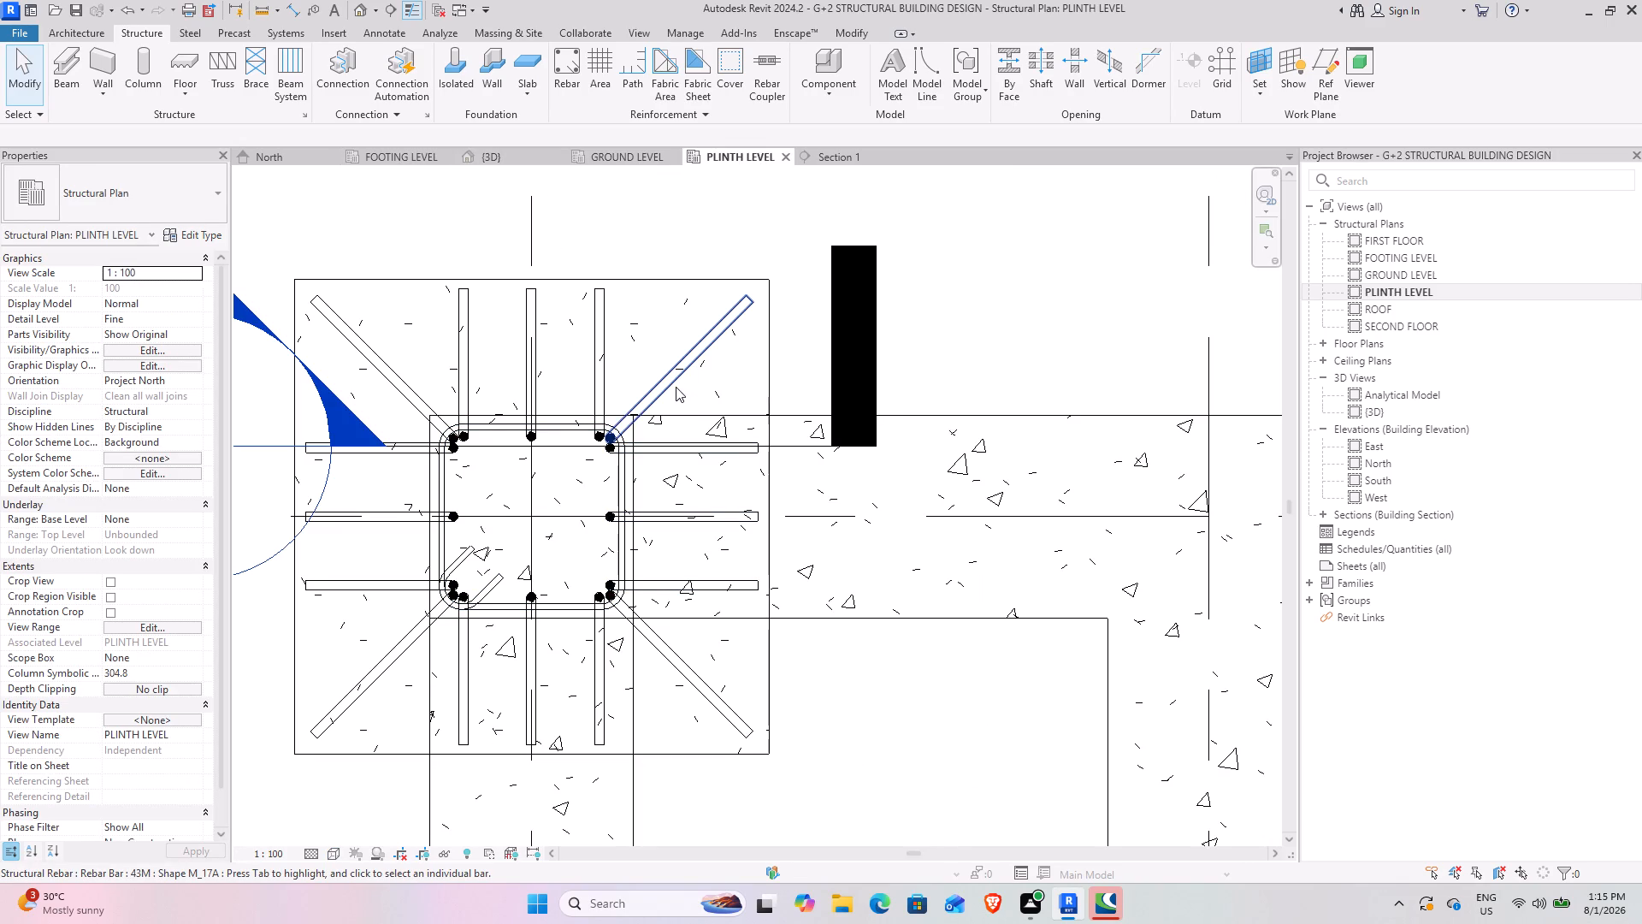
{"action": "left_click", "coordinate": [673, 388]}
{"action": "type", "text": "SA"}
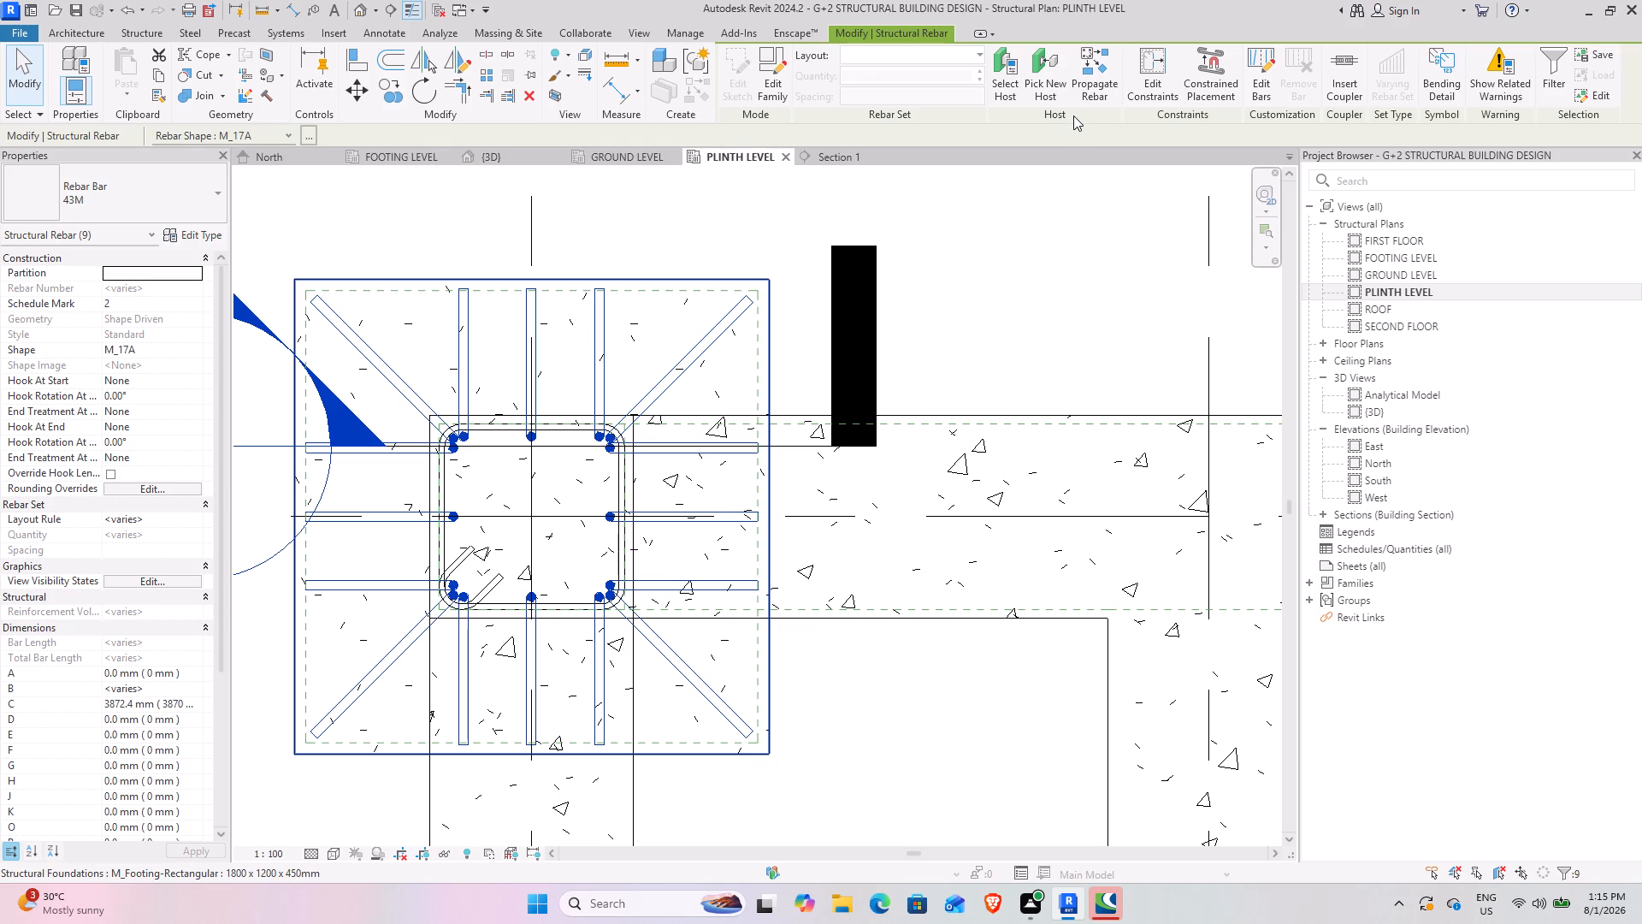
{"action": "left_click", "coordinate": [392, 86]}
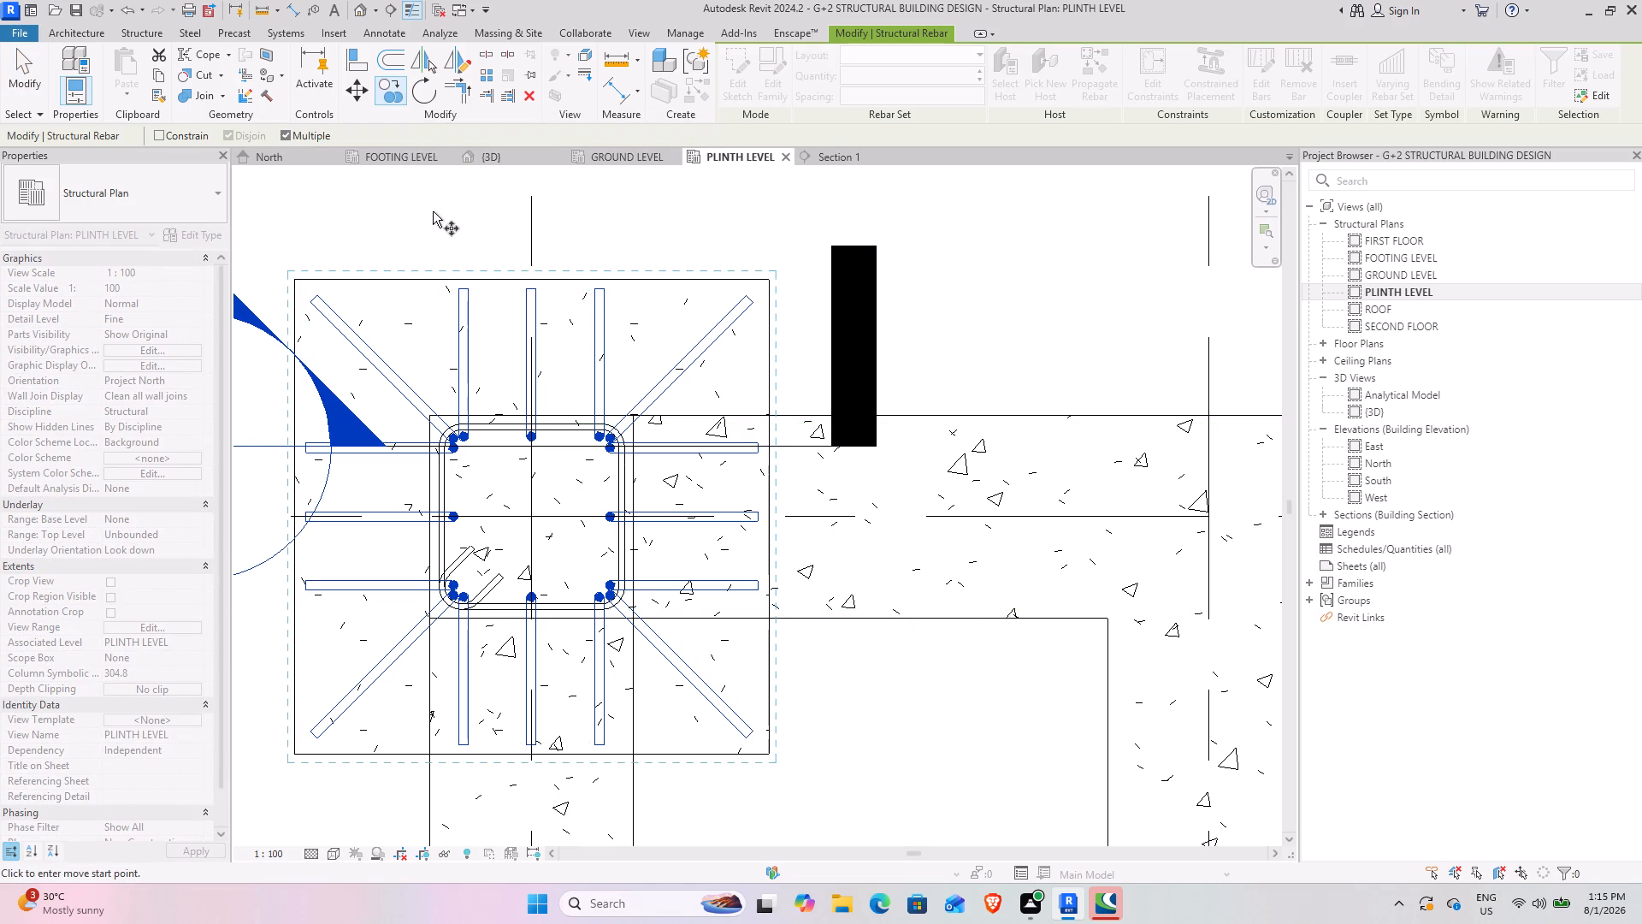
{"action": "left_click", "coordinate": [292, 279]}
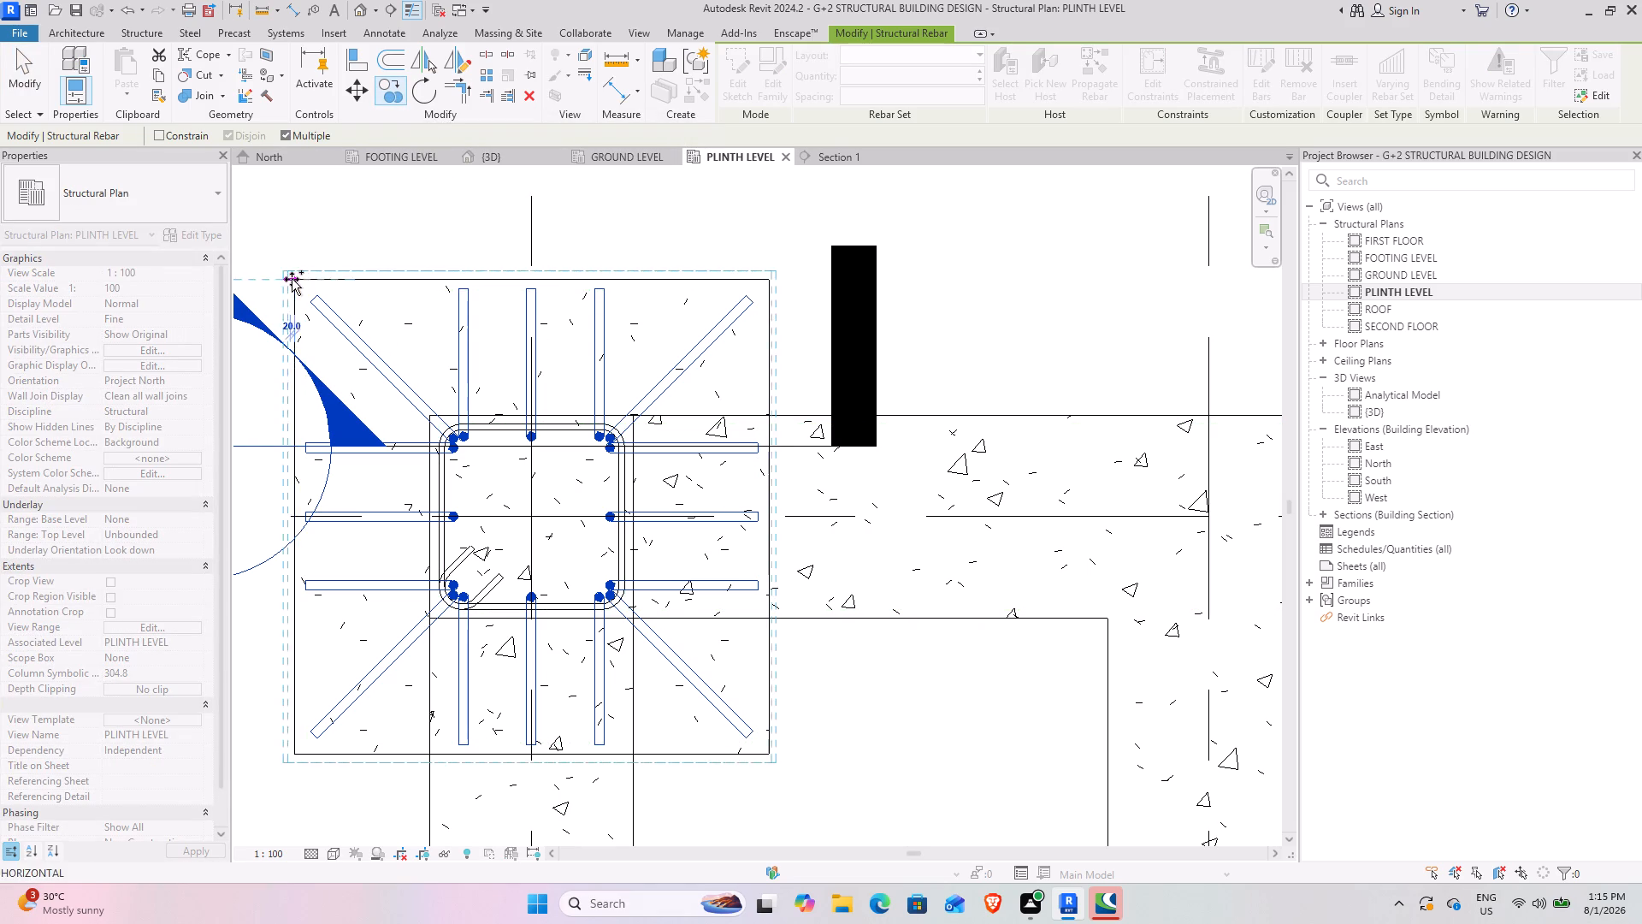
{"action": "scroll", "coordinate": [686, 310], "scroll_direction": "down", "scroll_amount": 4}
{"action": "middle_click_drag", "start_coordinate": [864, 345], "coordinate": [103, 359]}
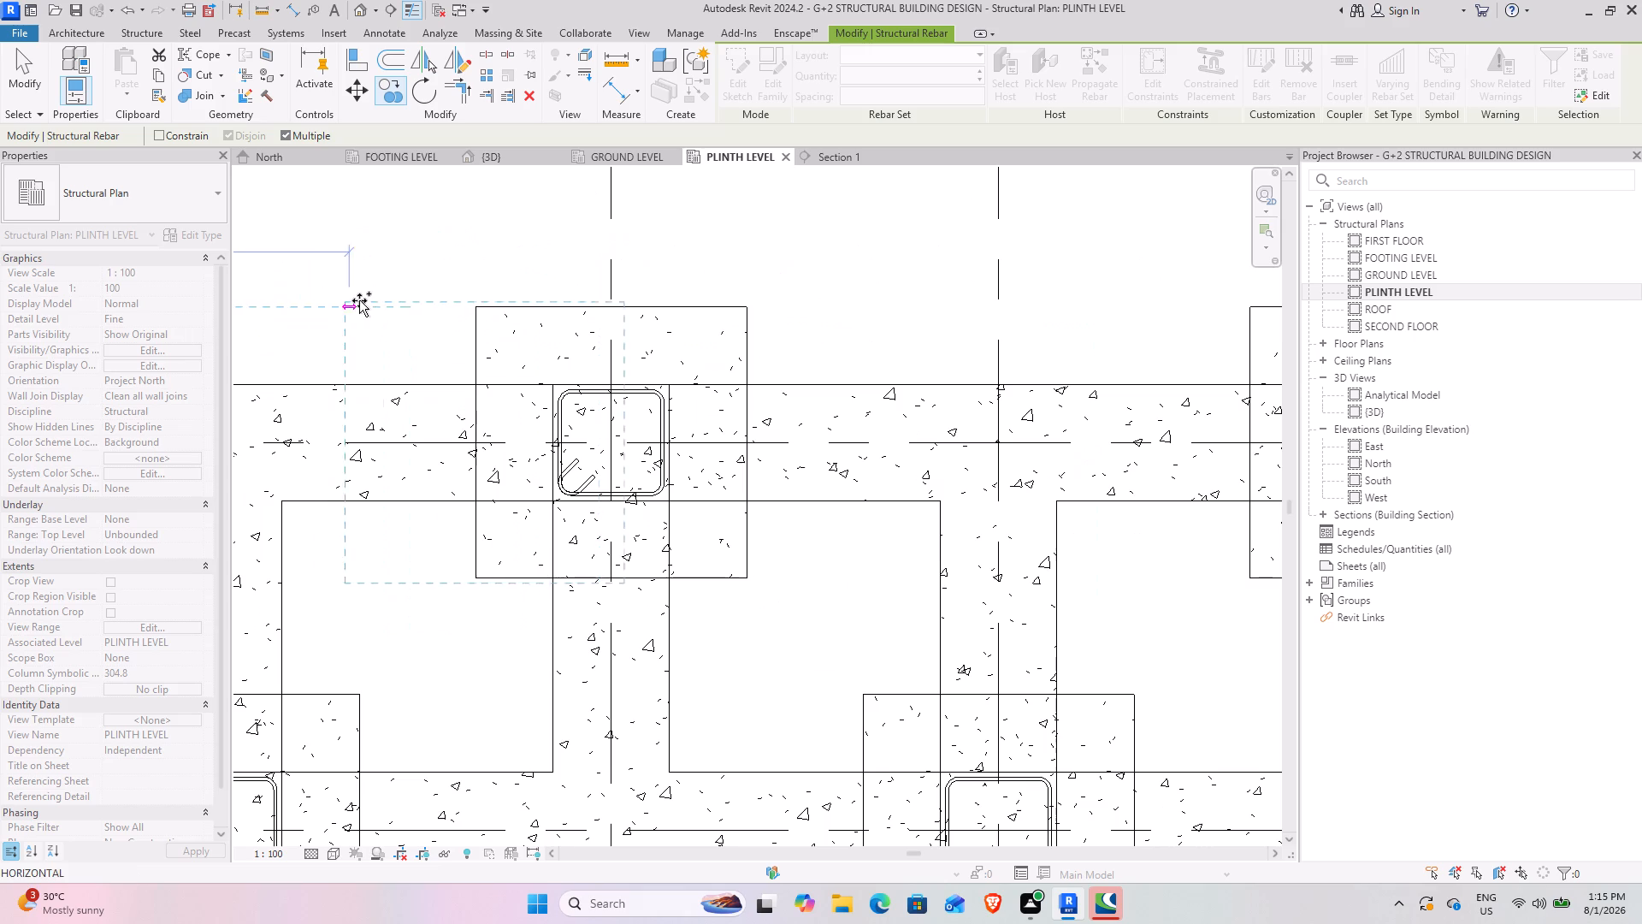
{"action": "left_click", "coordinate": [475, 309]}
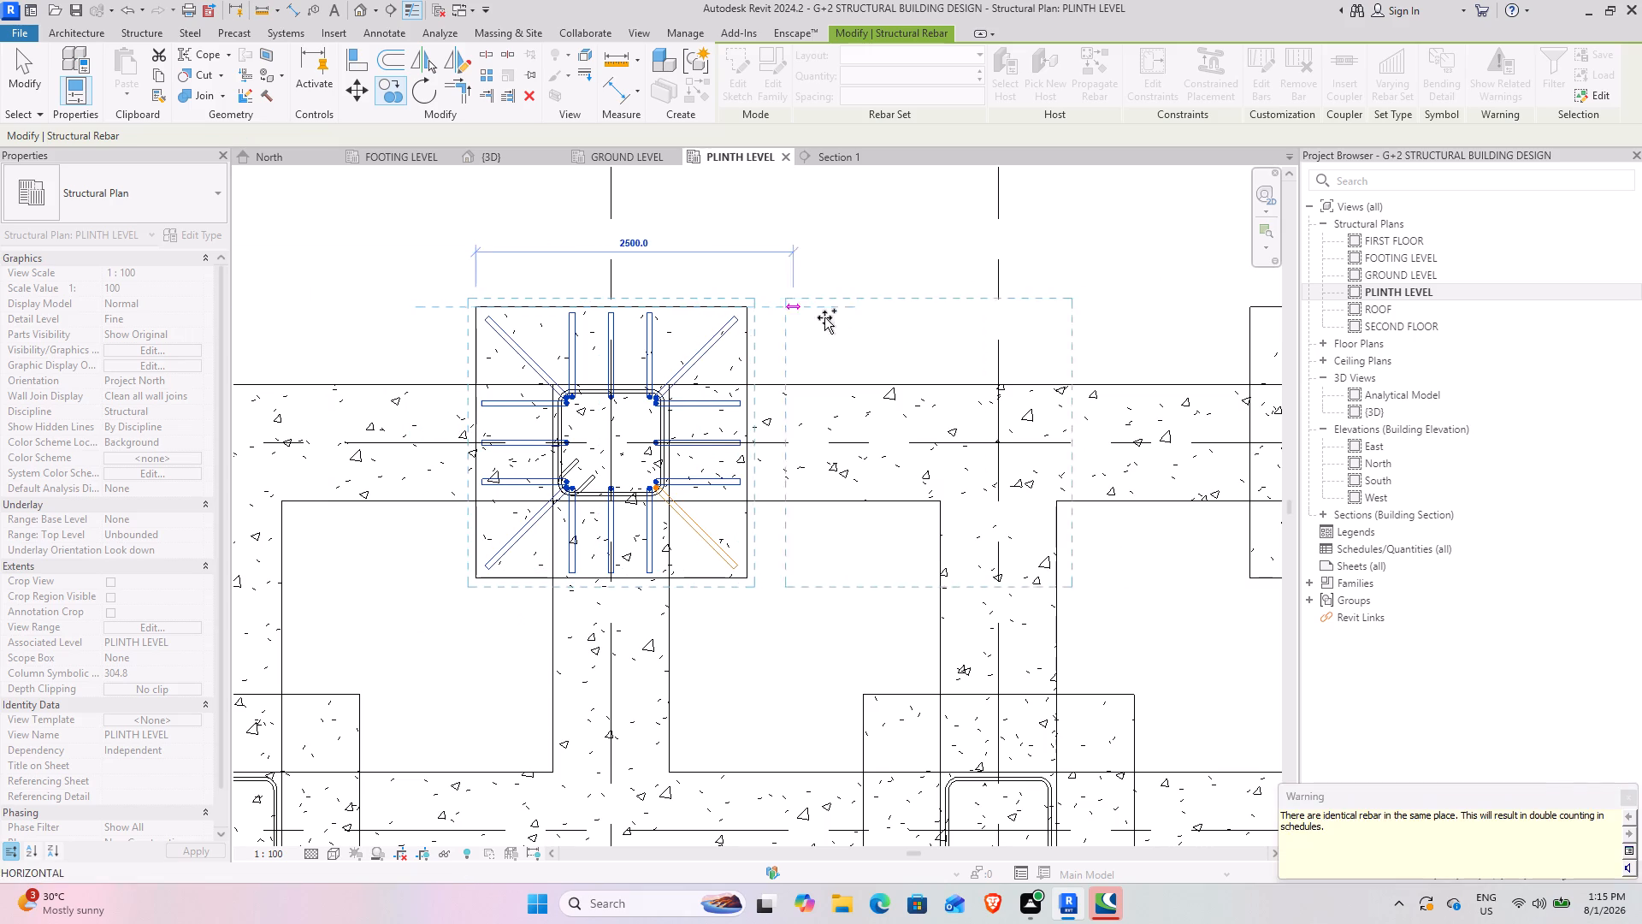
Place further copies of the 43M bars on the end footings at grids 6 and 8, matching the footing corners.
{"action": "middle_click_drag", "start_coordinate": [1025, 346], "coordinate": [546, 341]}
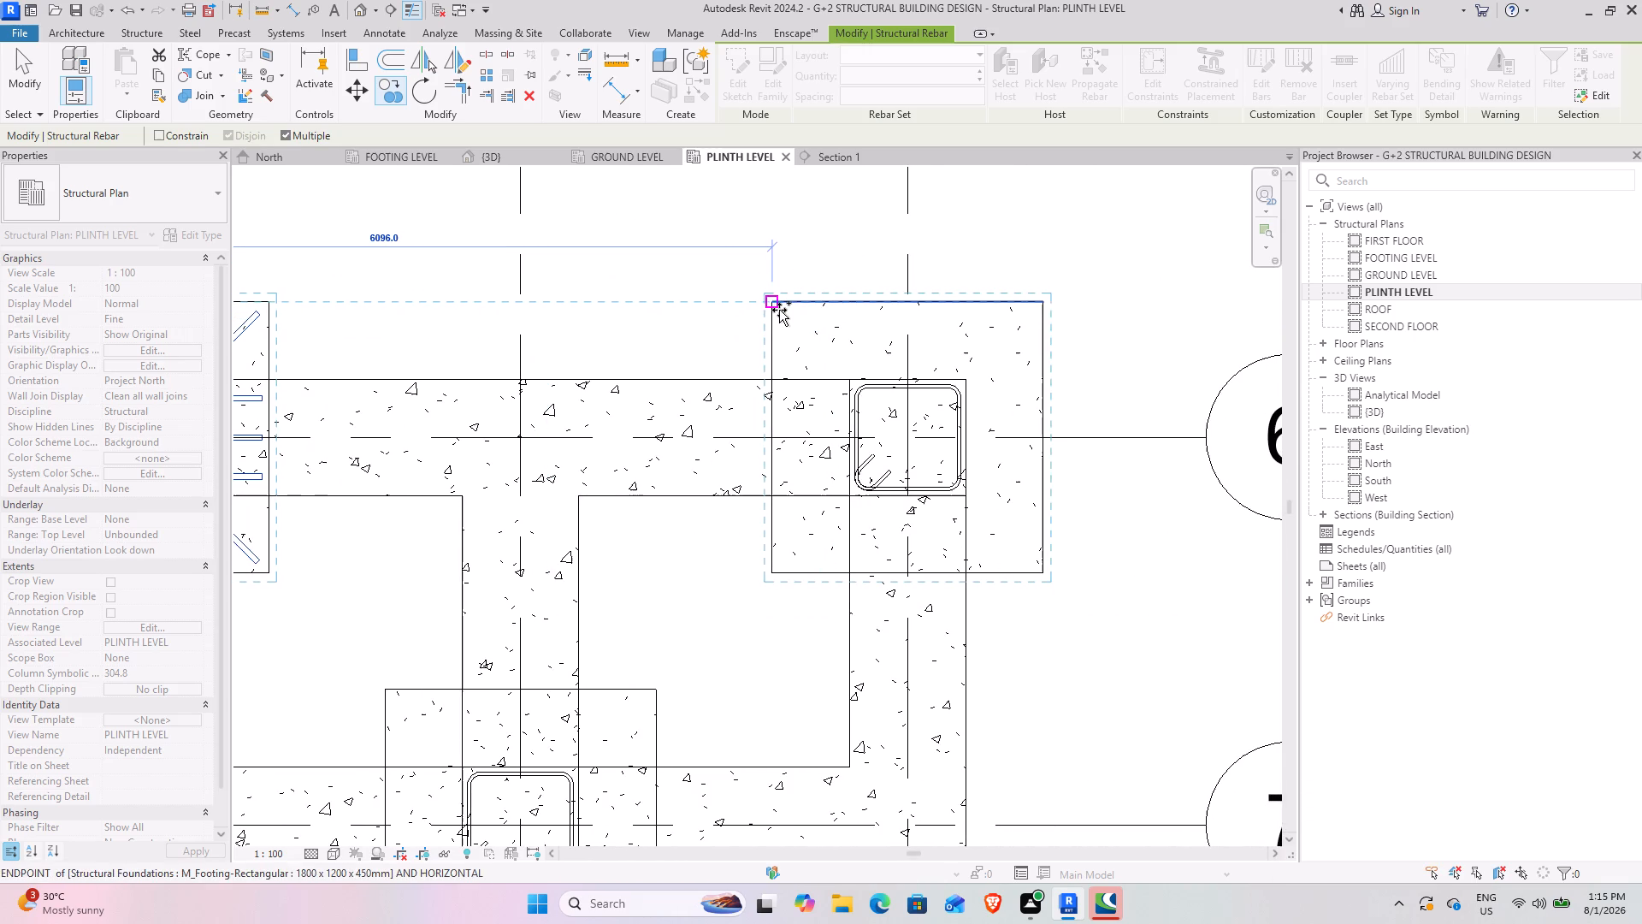
{"action": "left_click", "coordinate": [779, 310]}
{"action": "middle_click_drag", "start_coordinate": [840, 473], "coordinate": [484, 24]}
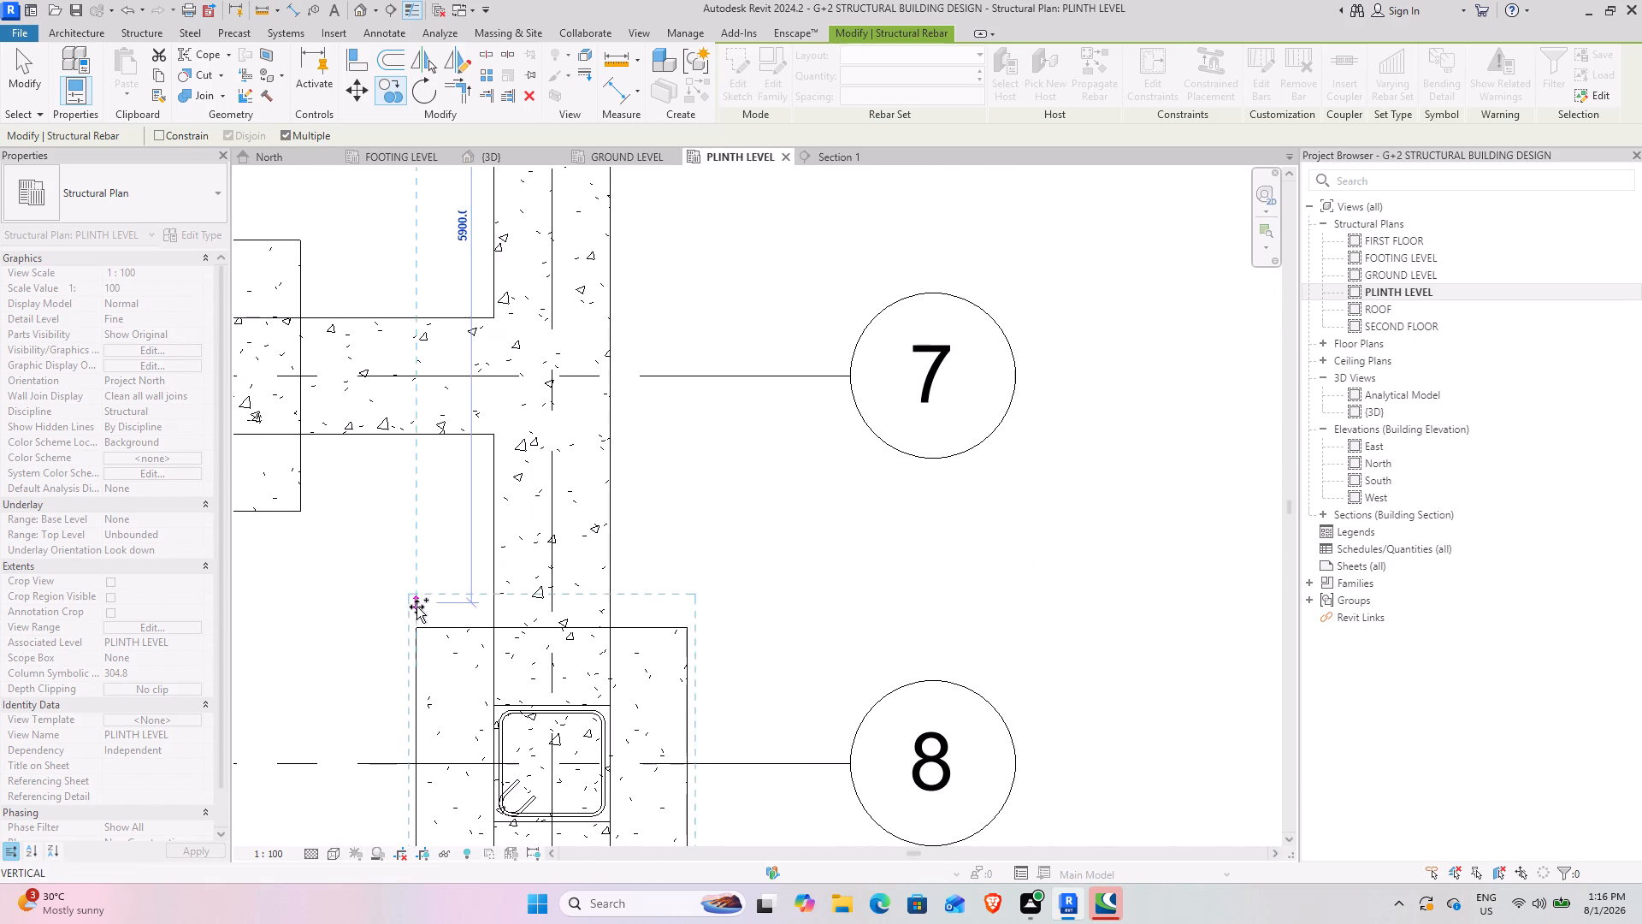
{"action": "left_click", "coordinate": [422, 630]}
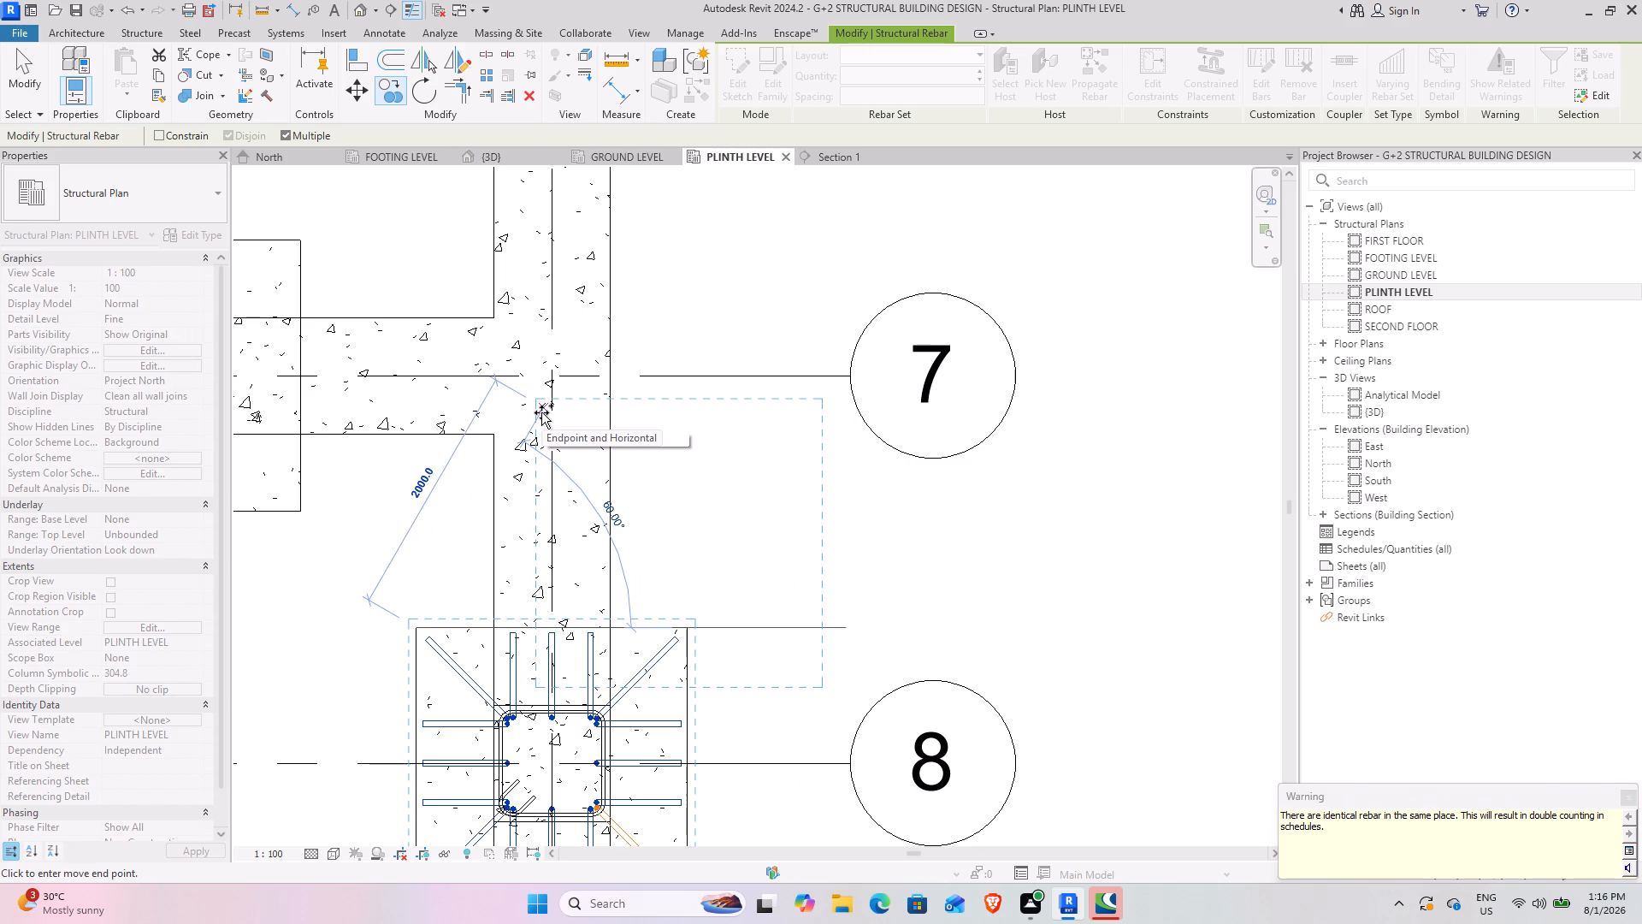
Place copies of the 43M bars on the inner footings at grids 7 and 9, matching the footing corners.
{"action": "scroll", "coordinate": [541, 412], "scroll_direction": "down", "scroll_amount": 2}
{"action": "middle_click_drag", "start_coordinate": [510, 489], "coordinate": [946, 615]}
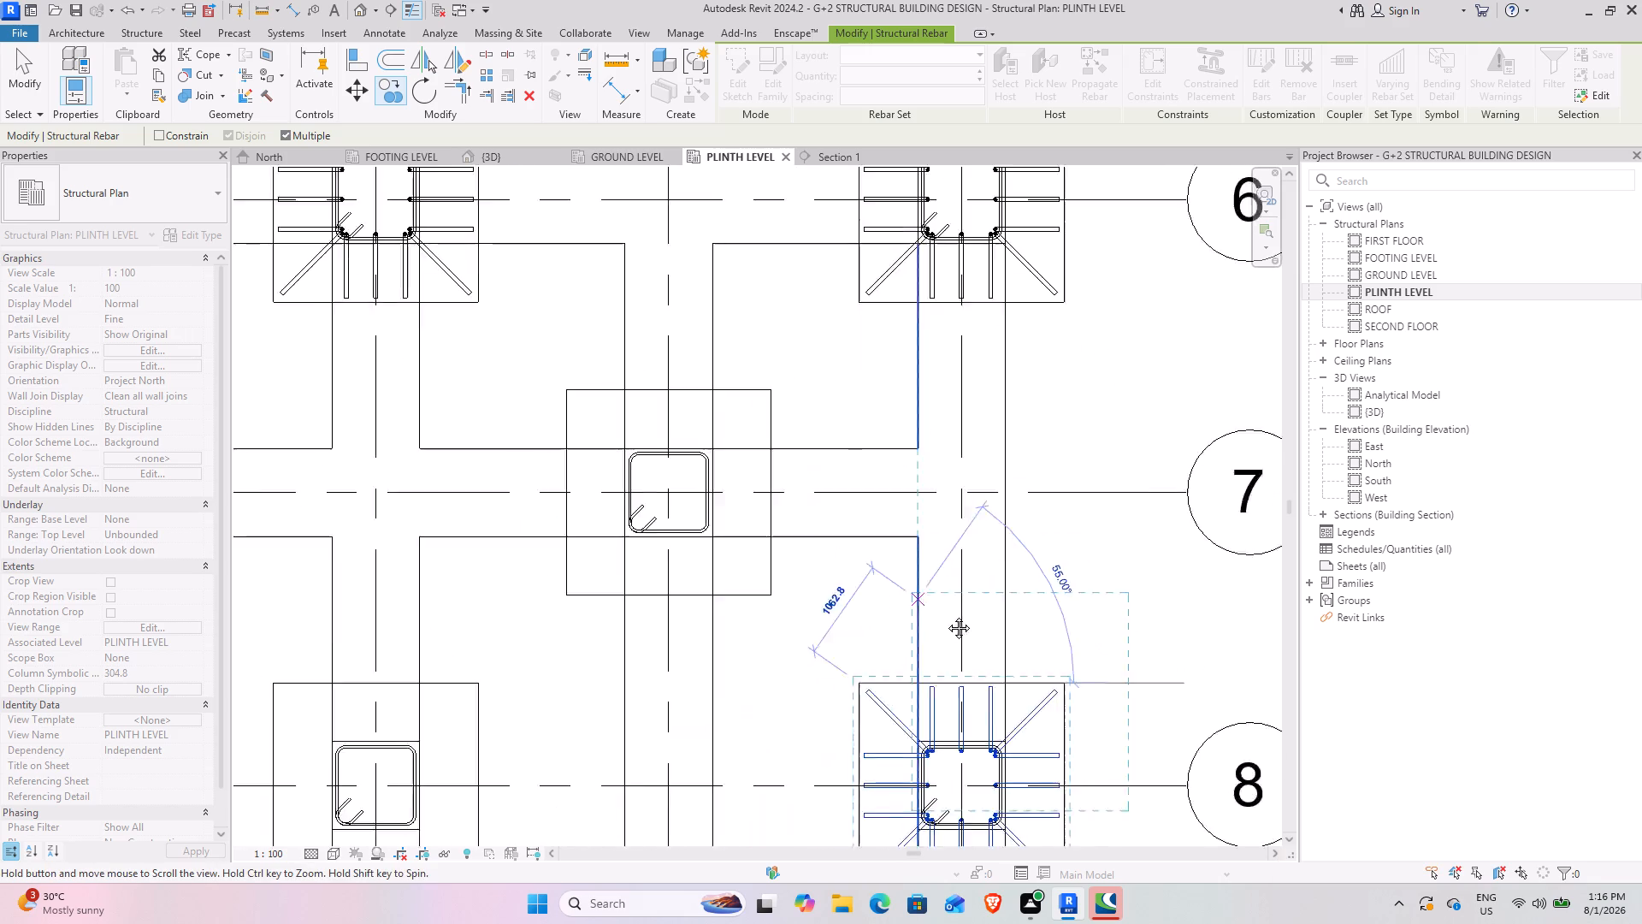
{"action": "middle_click_drag", "start_coordinate": [946, 615], "coordinate": [948, 617]}
{"action": "left_click", "coordinate": [590, 410]}
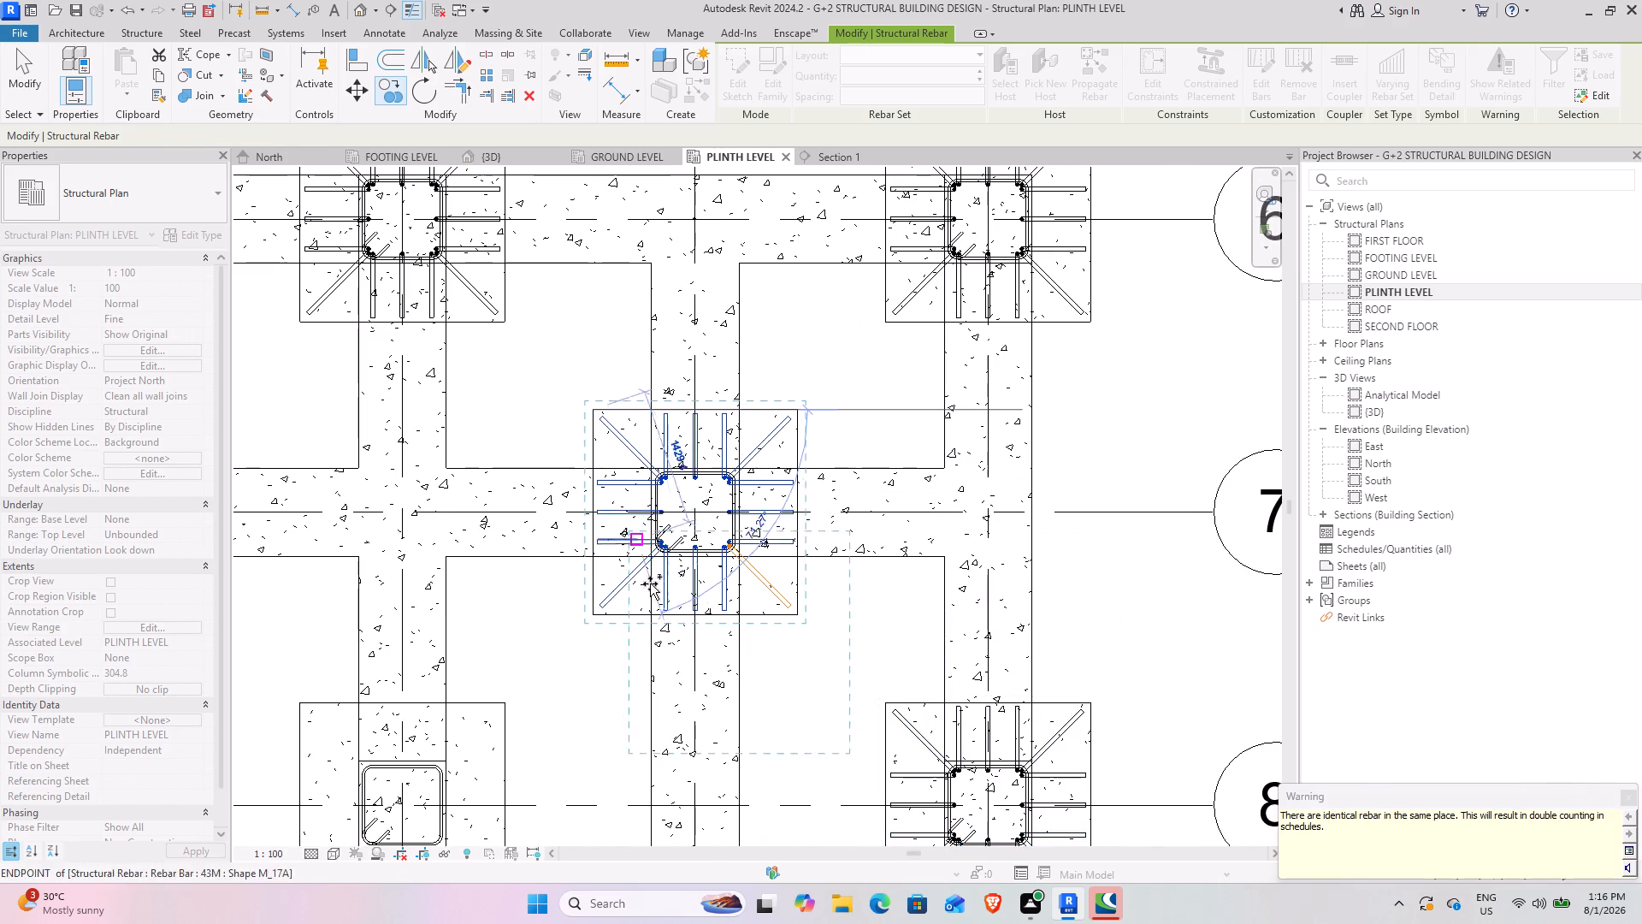
{"action": "middle_click_drag", "start_coordinate": [593, 630], "coordinate": [600, 183]}
{"action": "left_click", "coordinate": [604, 549]}
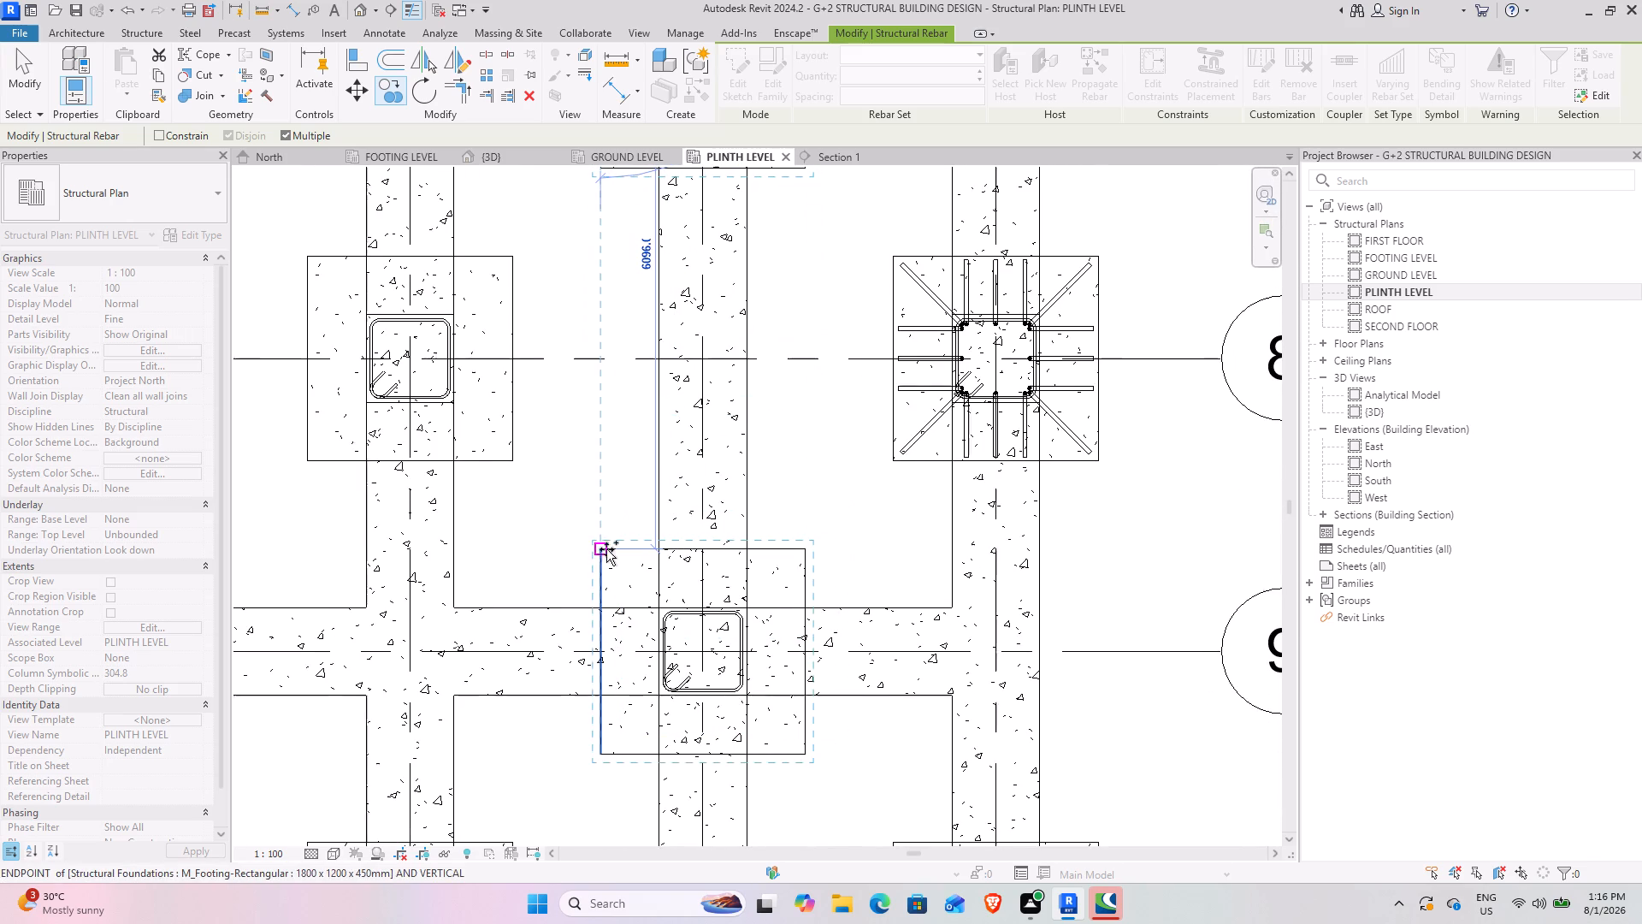
Place copies of the 43M bars on the footings at grids 5/10, 3/10 and 2/9, matching the footing corners.
{"action": "middle_click_drag", "start_coordinate": [744, 643], "coordinate": [569, 329]}
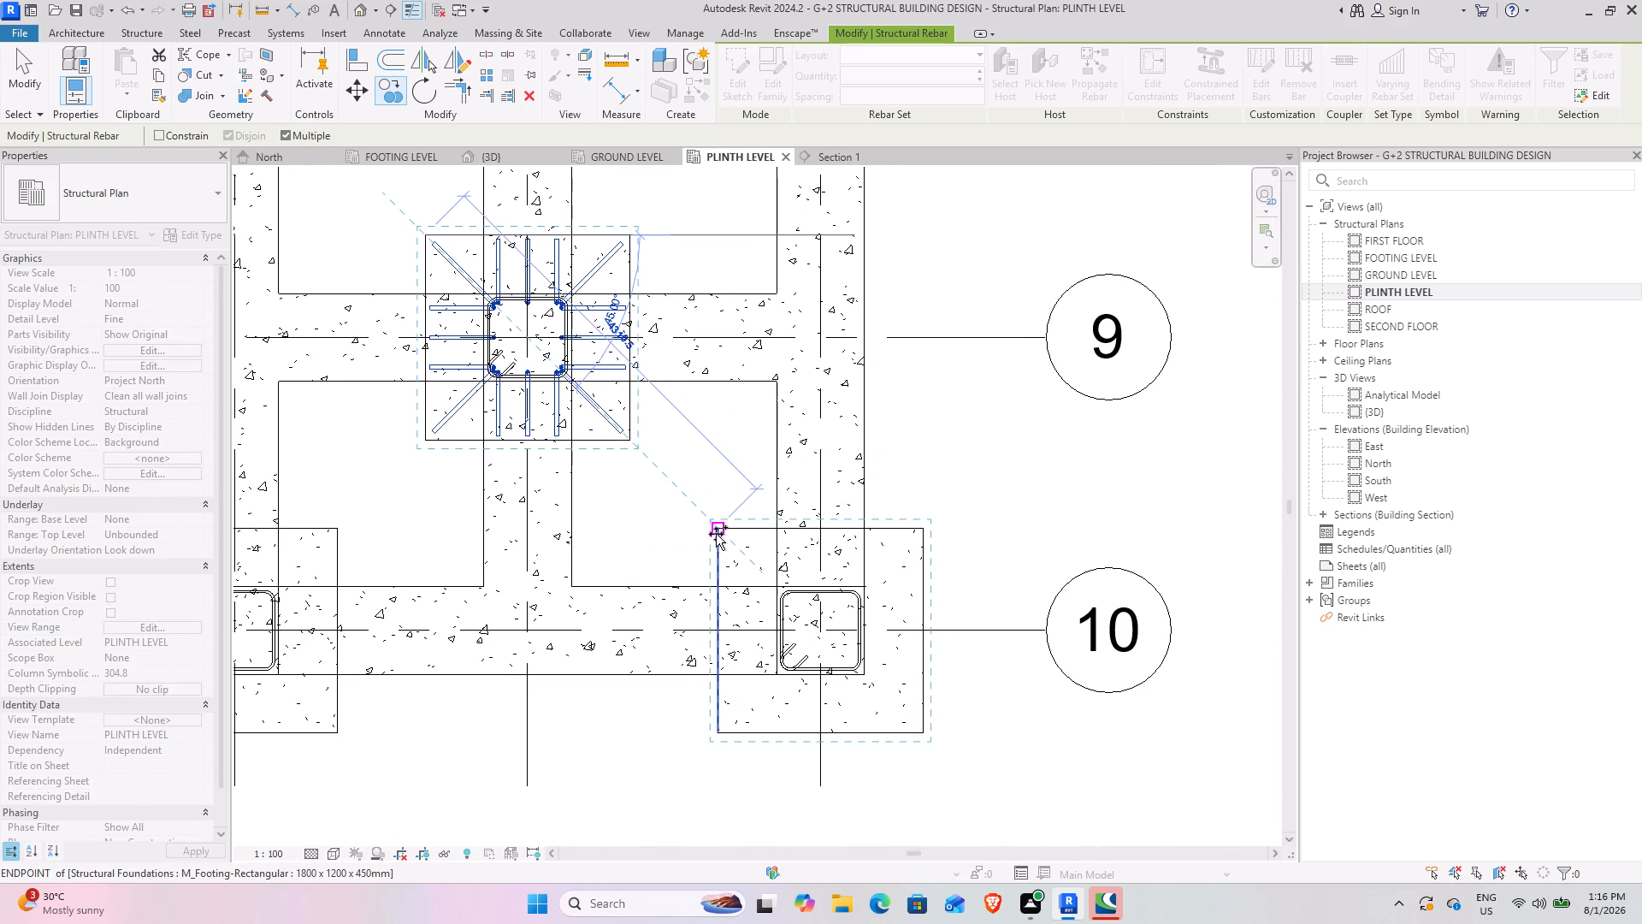
{"action": "left_click", "coordinate": [716, 534]}
{"action": "middle_click_drag", "start_coordinate": [460, 555], "coordinate": [1007, 550]}
{"action": "left_click", "coordinate": [685, 527]}
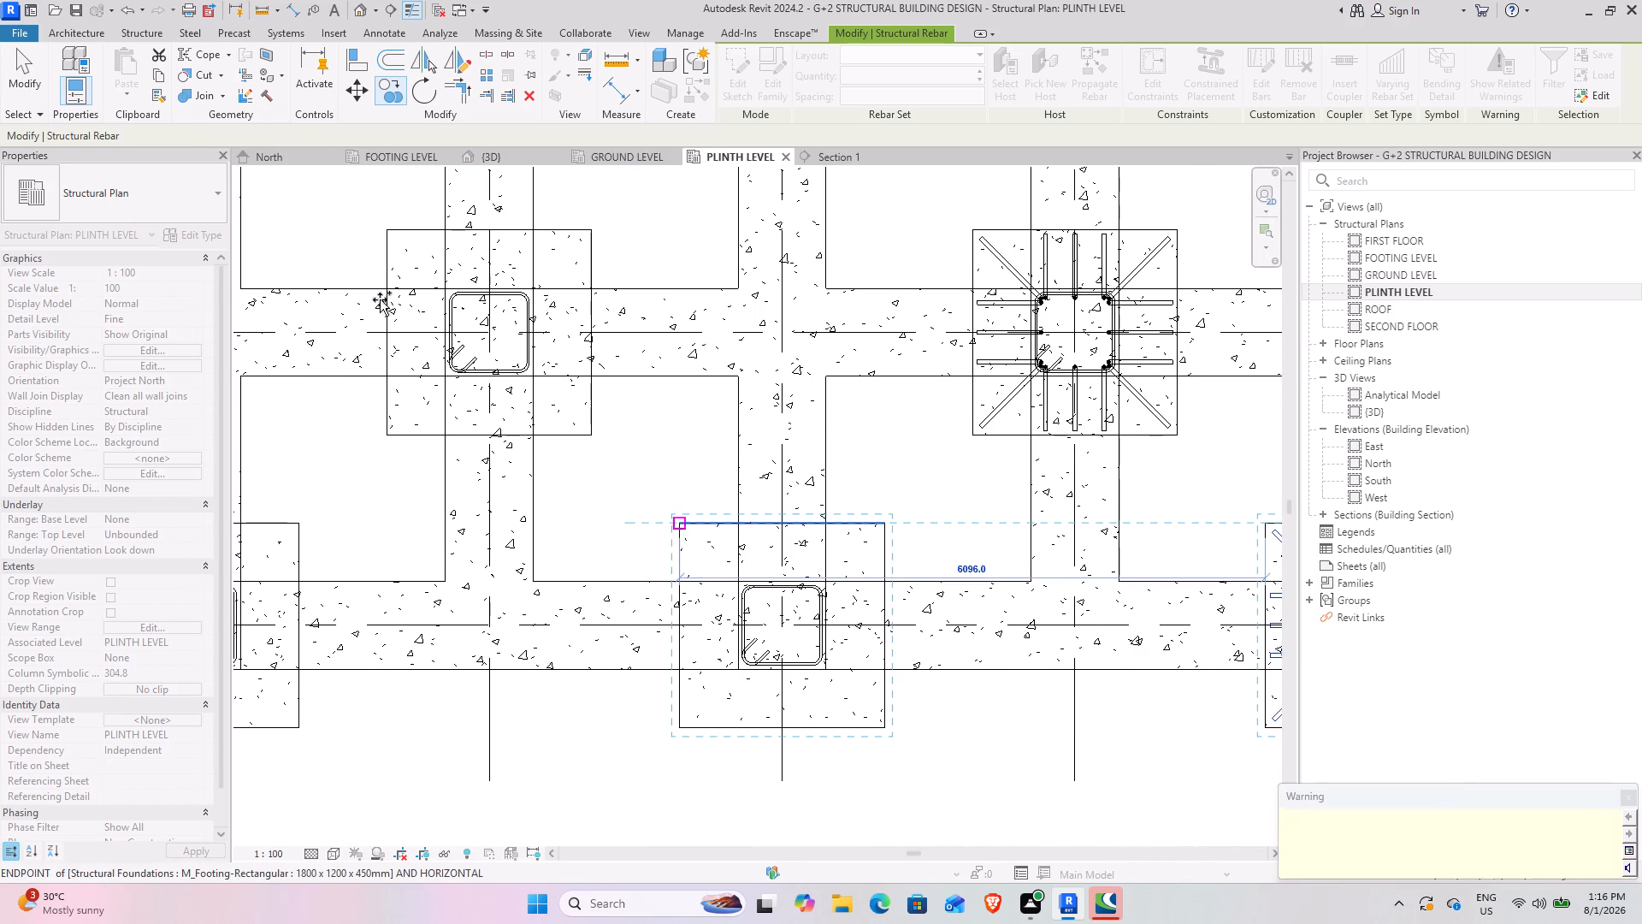
{"action": "left_click", "coordinate": [390, 230]}
Place the remaining 43M bar copies on the footings at grids 3/8, 2/7, 1/8 and 1/10, and end the copying.
{"action": "middle_click_drag", "start_coordinate": [457, 202], "coordinate": [509, 920]}
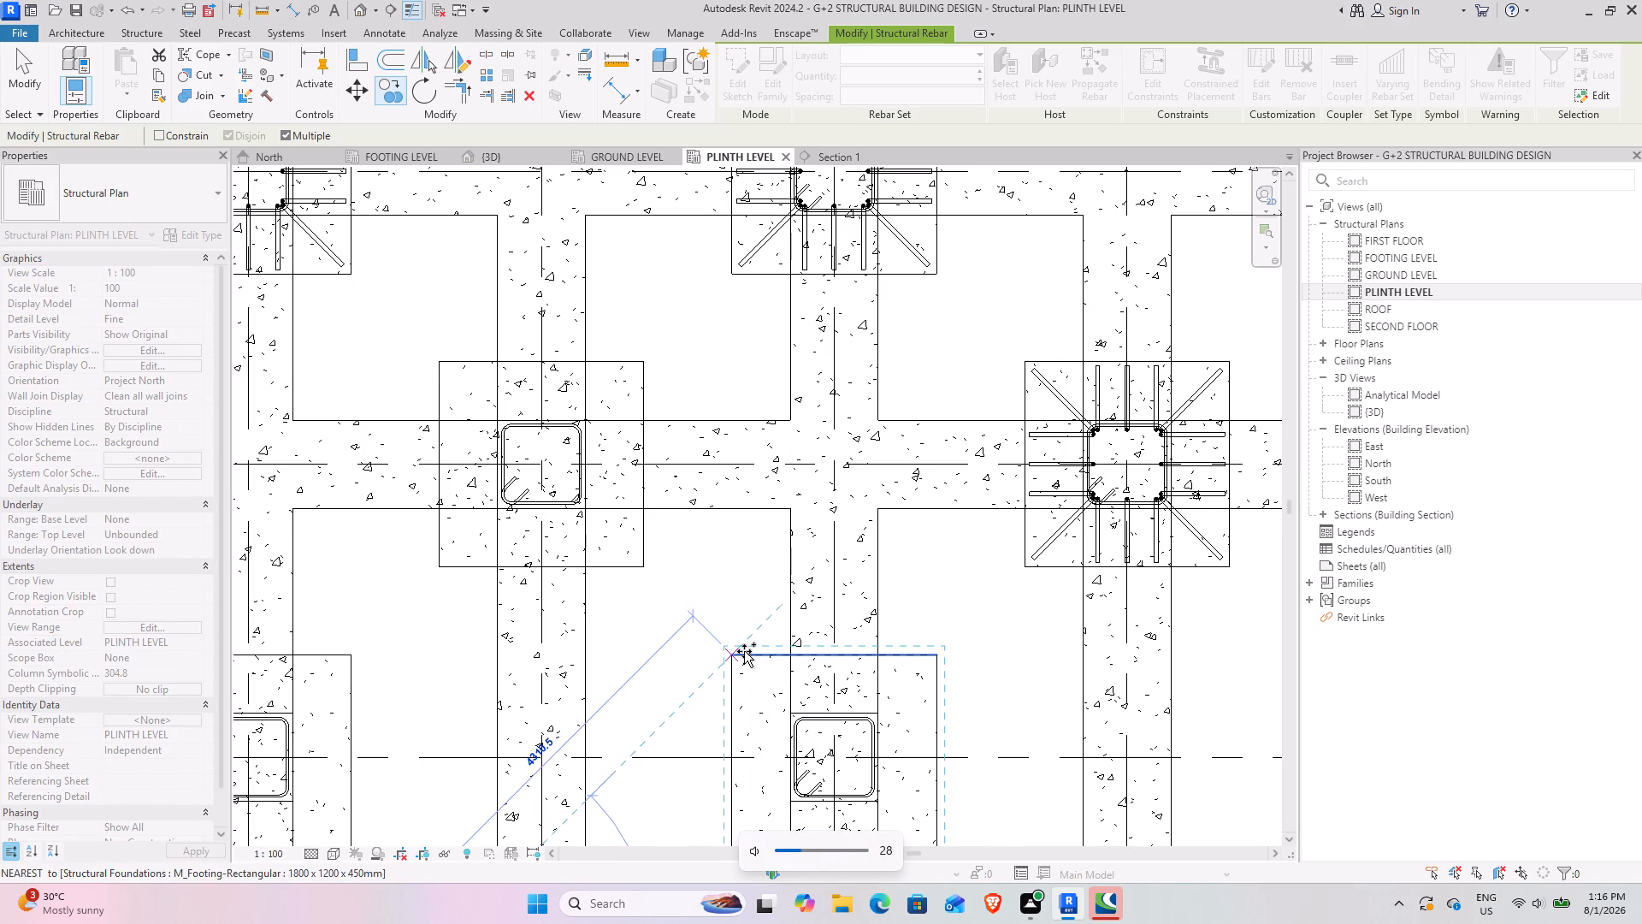
{"action": "left_click", "coordinate": [735, 654]}
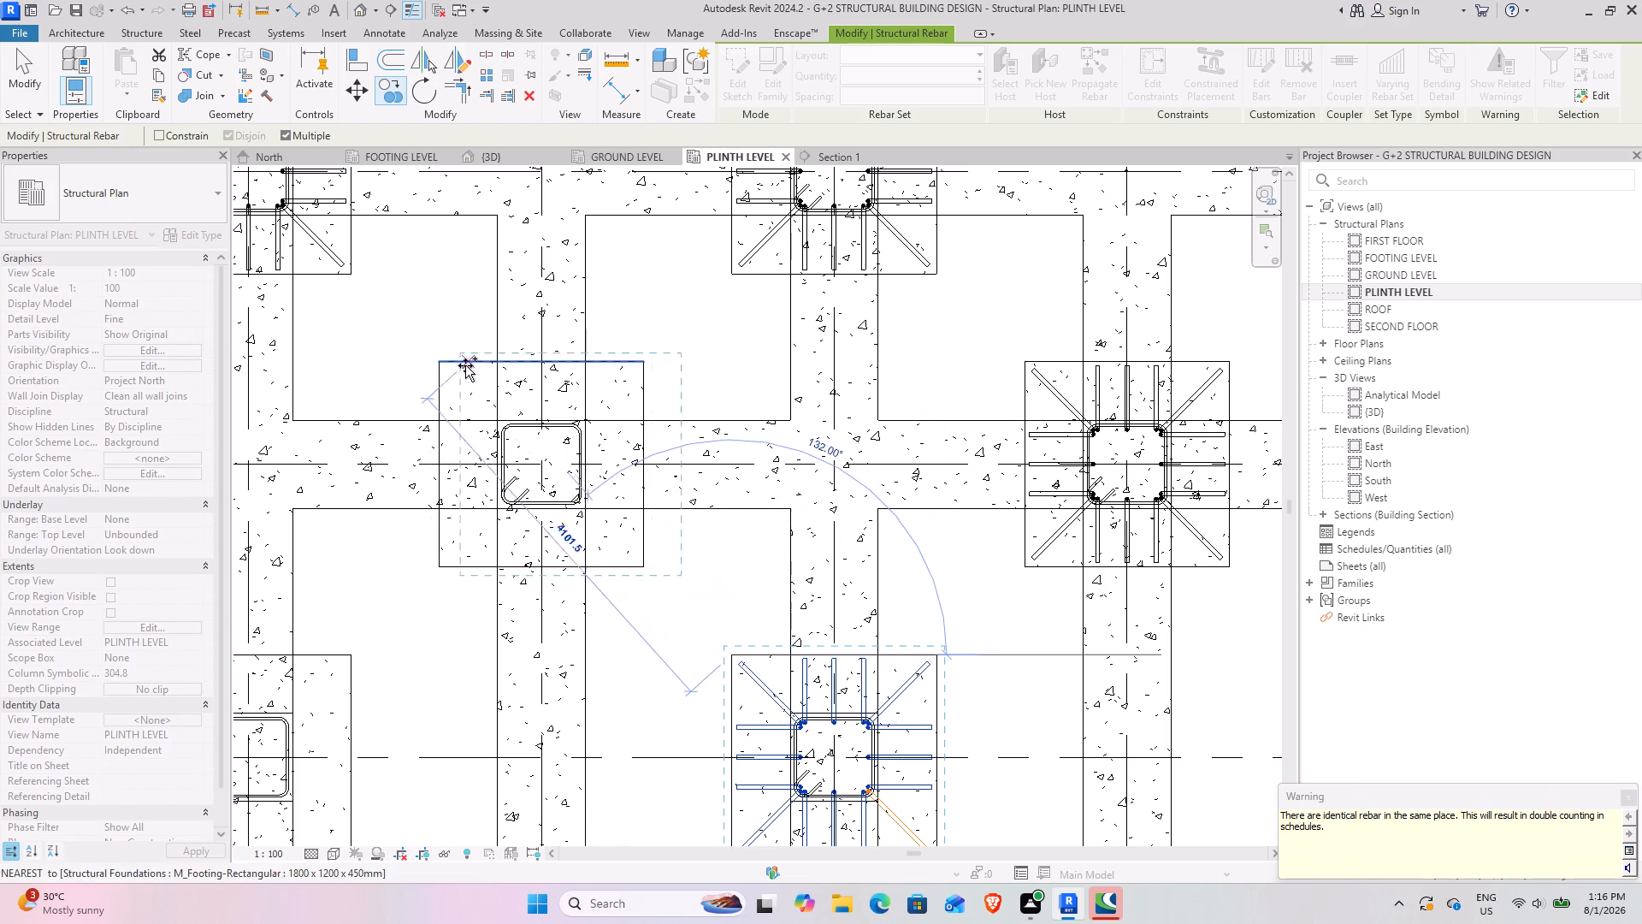
{"action": "left_click", "coordinate": [442, 362]}
{"action": "scroll", "coordinate": [702, 492], "scroll_direction": "down", "scroll_amount": 3}
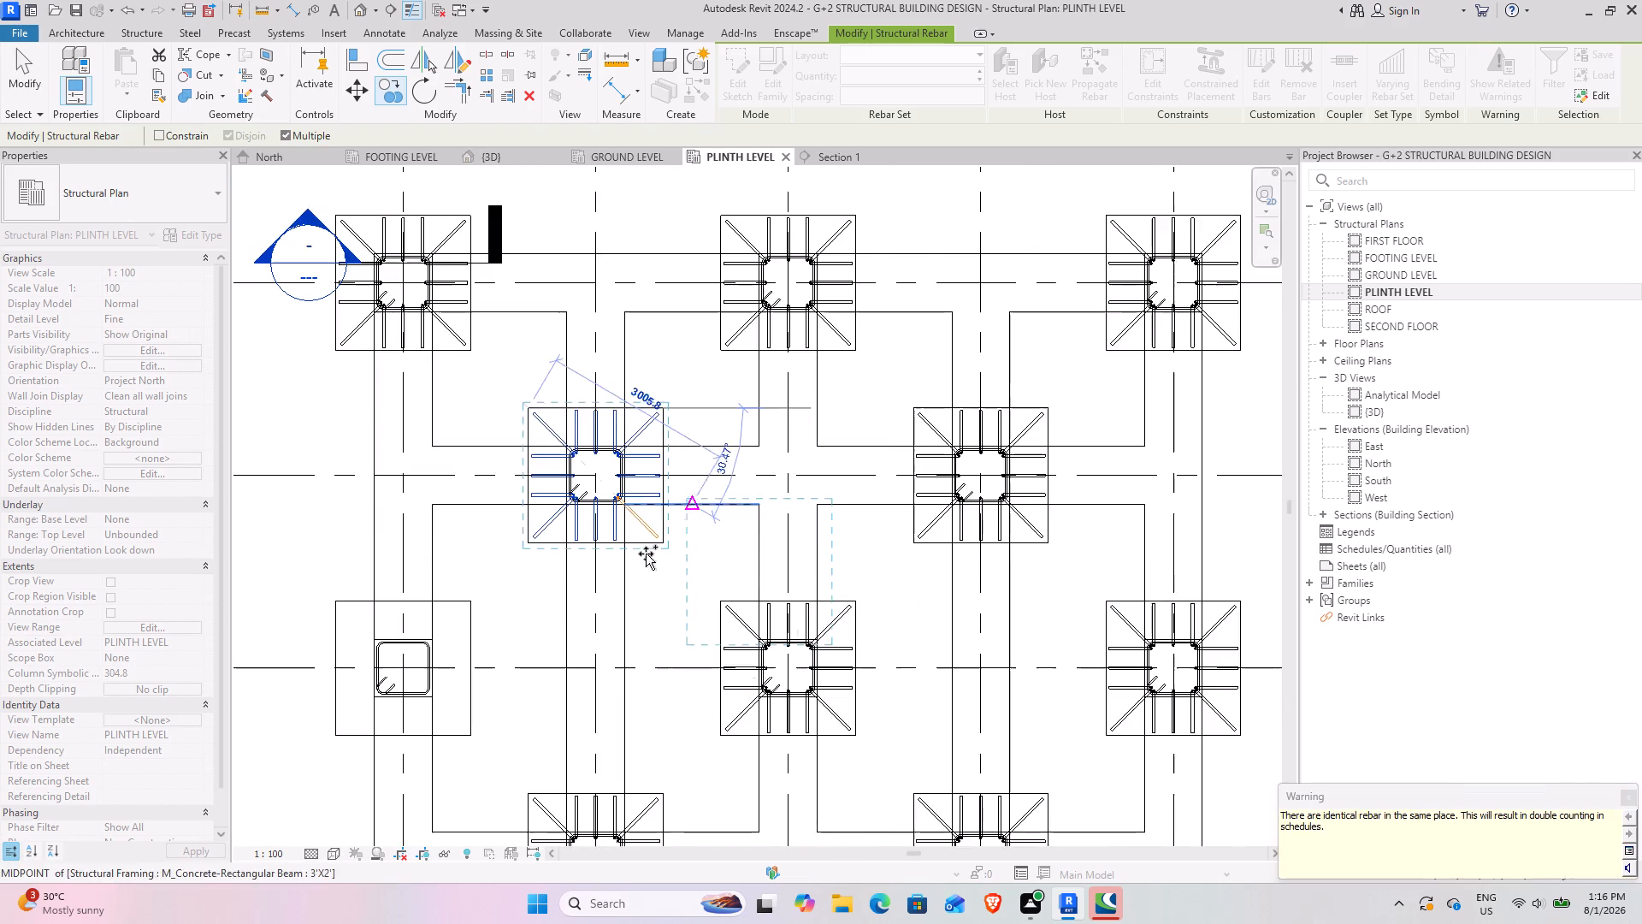
{"action": "middle_click_drag", "start_coordinate": [439, 624], "coordinate": [559, 412]}
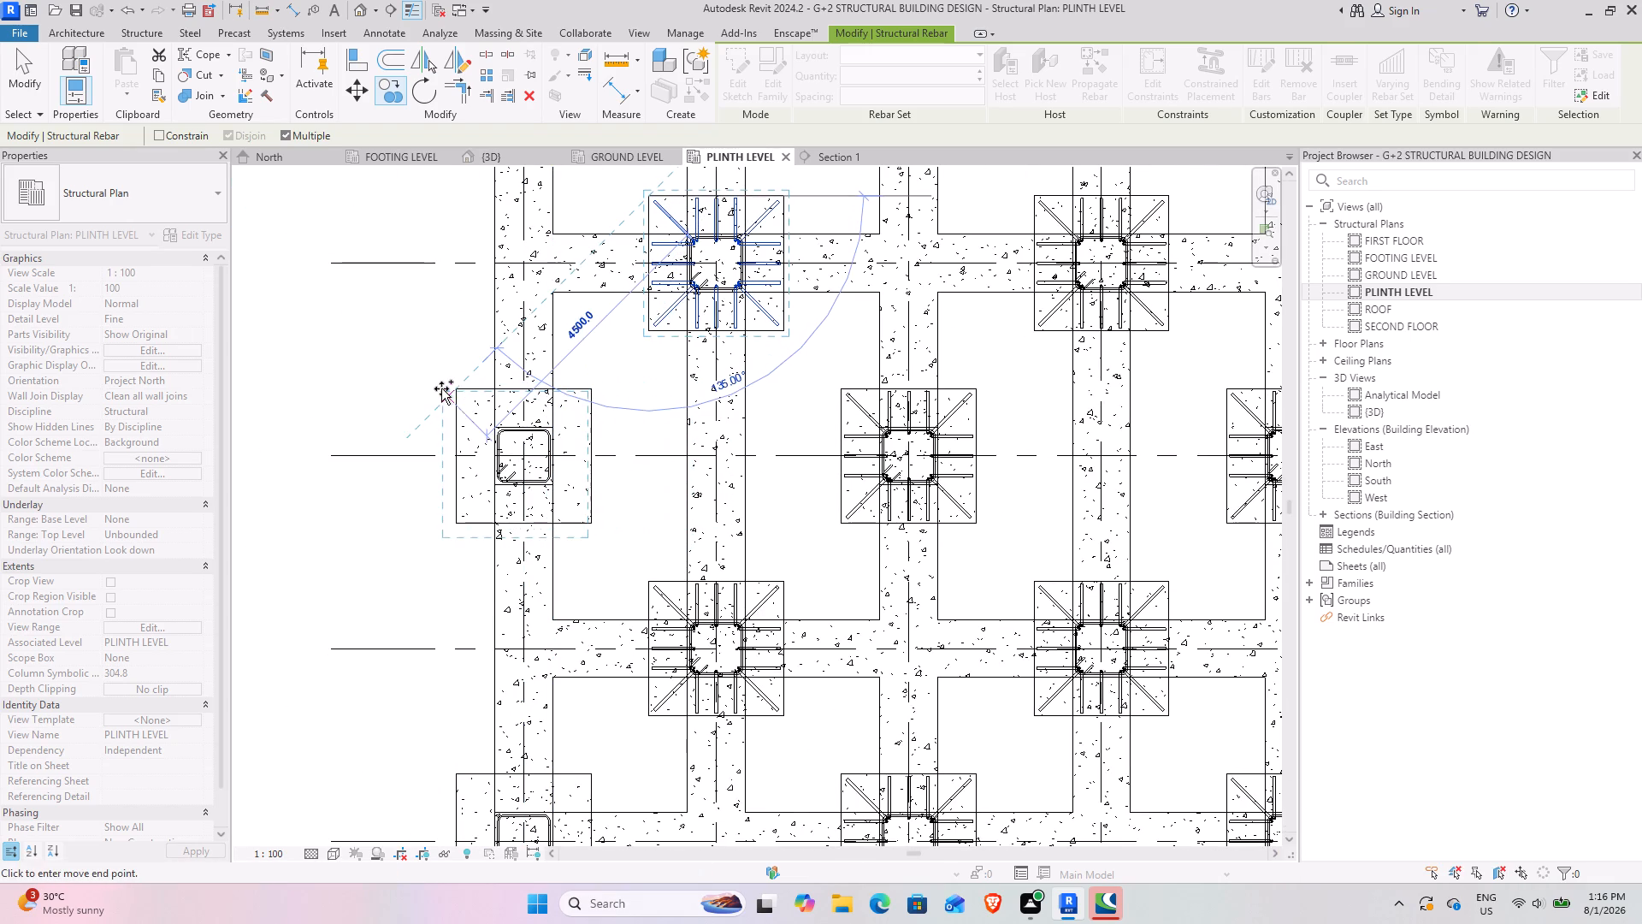
{"action": "left_click", "coordinate": [458, 388]}
{"action": "middle_click_drag", "start_coordinate": [652, 602], "coordinate": [636, 583]}
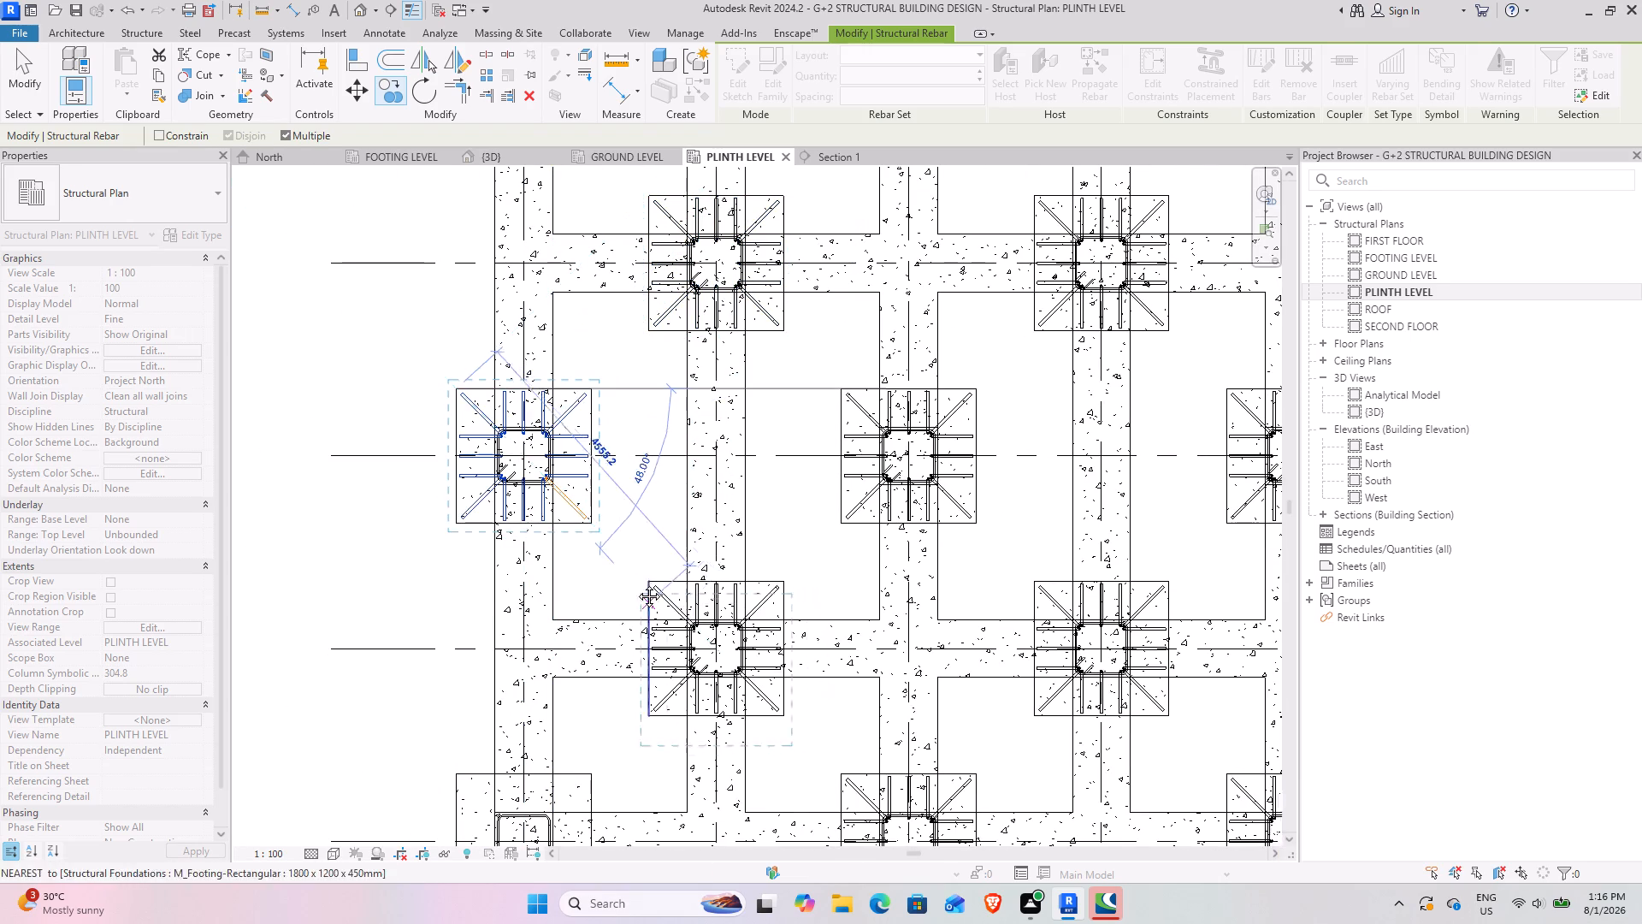
{"action": "middle_click_drag", "start_coordinate": [636, 583], "coordinate": [594, 407]}
{"action": "left_click", "coordinate": [401, 580]}
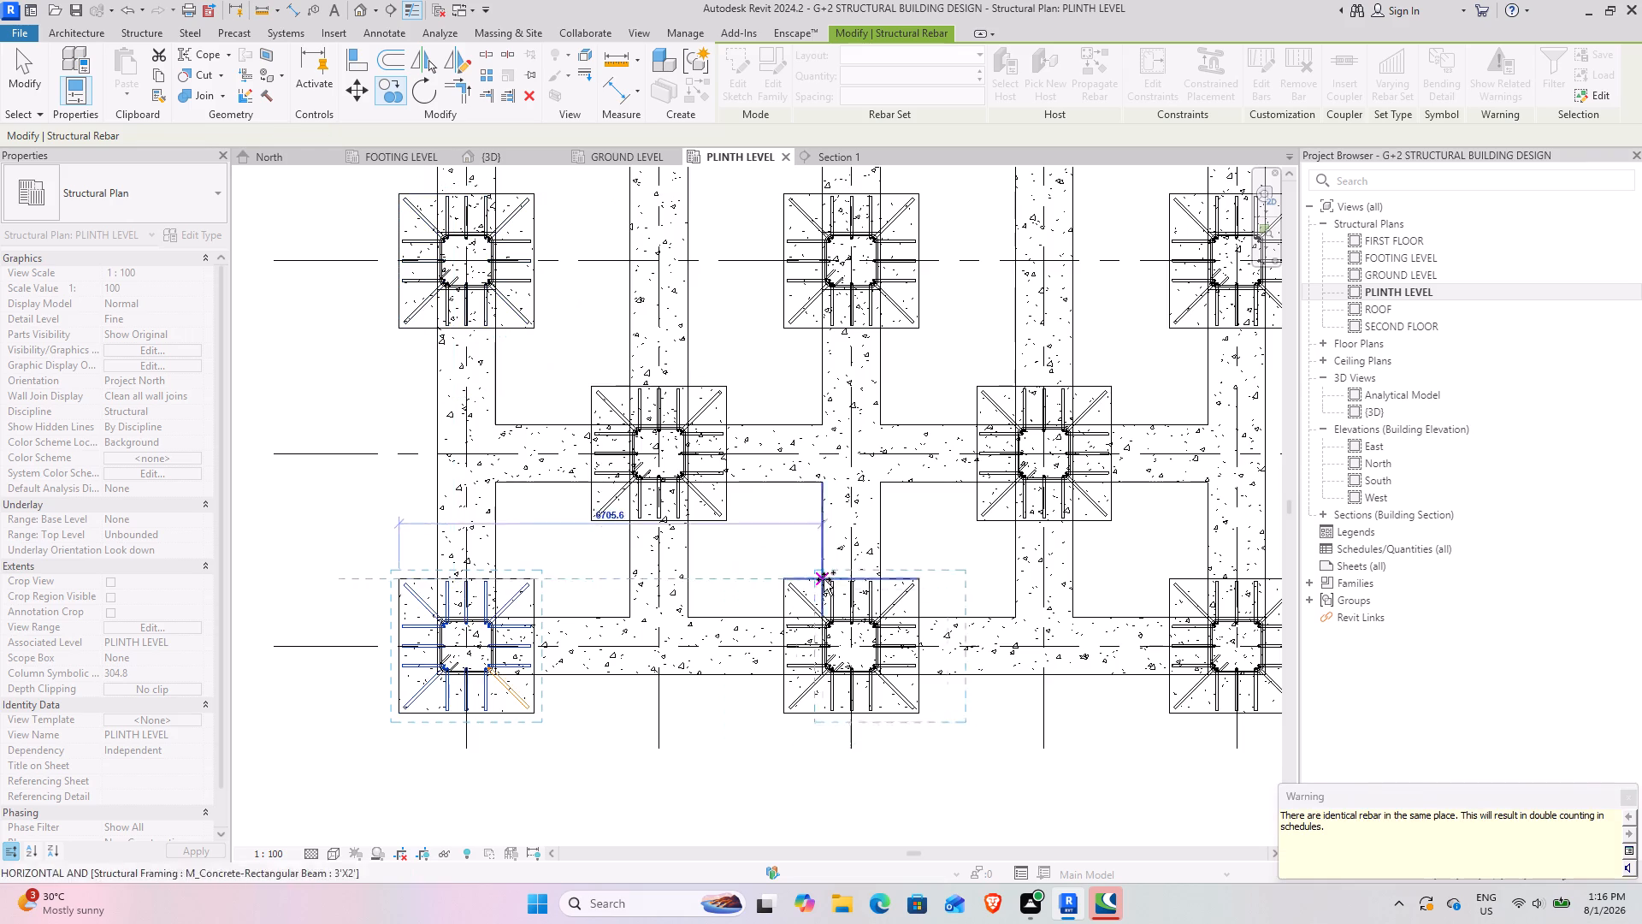
{"action": "scroll", "coordinate": [824, 483], "scroll_direction": "down", "scroll_amount": 3}
{"action": "middle_click_drag", "start_coordinate": [997, 494], "coordinate": [775, 749]}
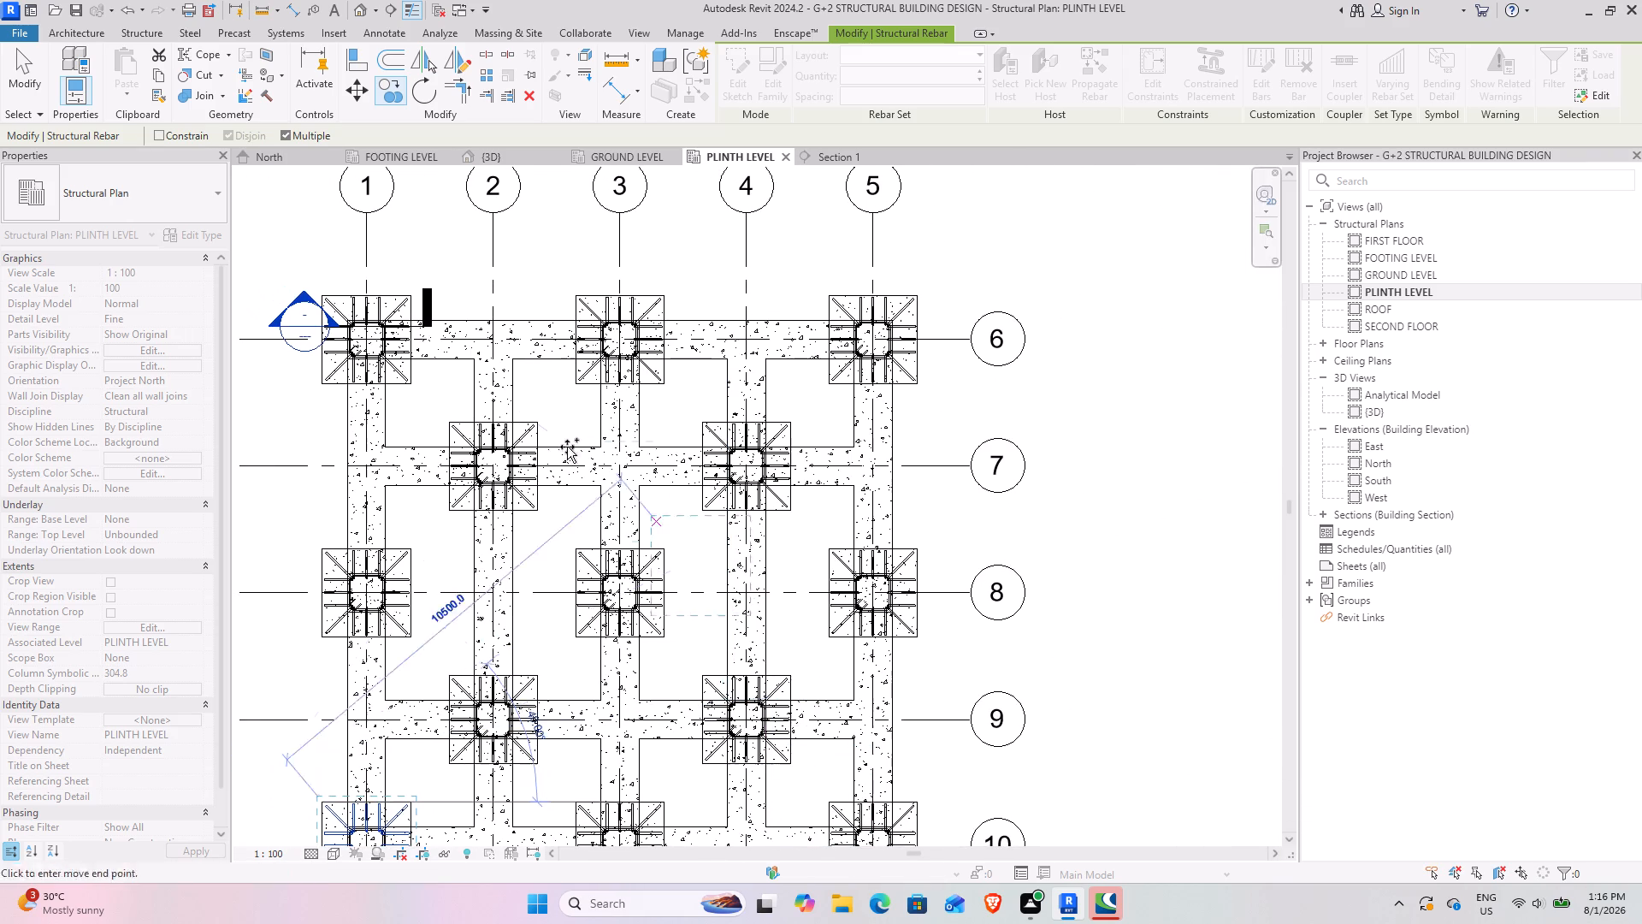
{"action": "left_click", "coordinate": [26, 91]}
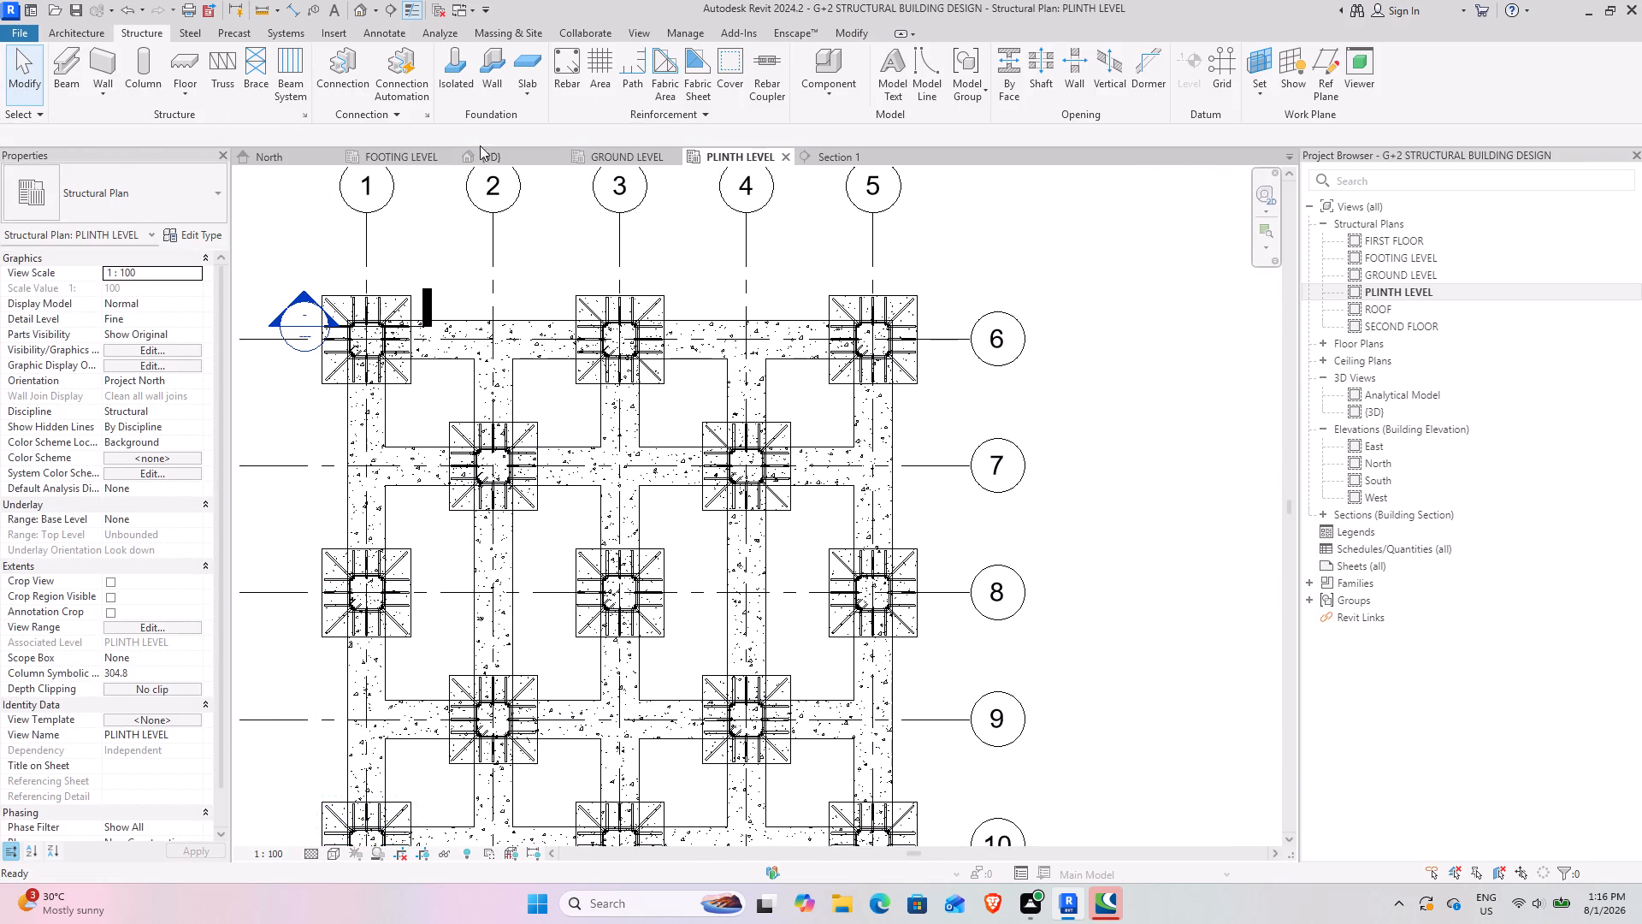
Examine the copied column bars on all footings from several sides and from above in the 3D view.
{"action": "left_click", "coordinate": [500, 154]}
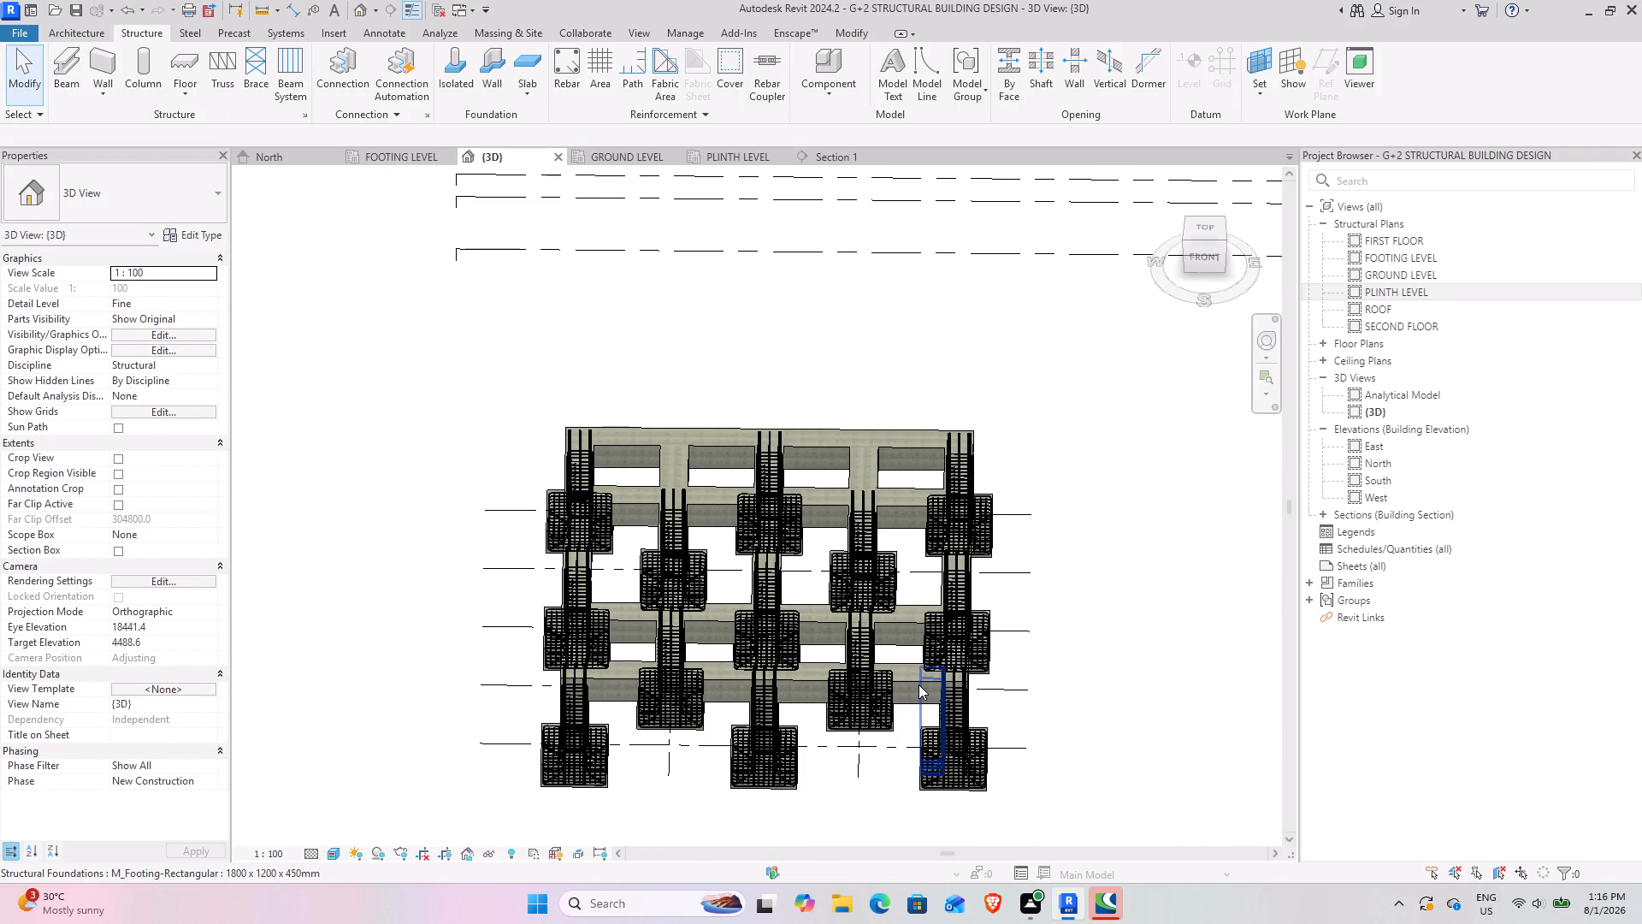
{"action": "middle_click_drag", "start_coordinate": [907, 684], "coordinate": [487, 509], "text": "shift"}
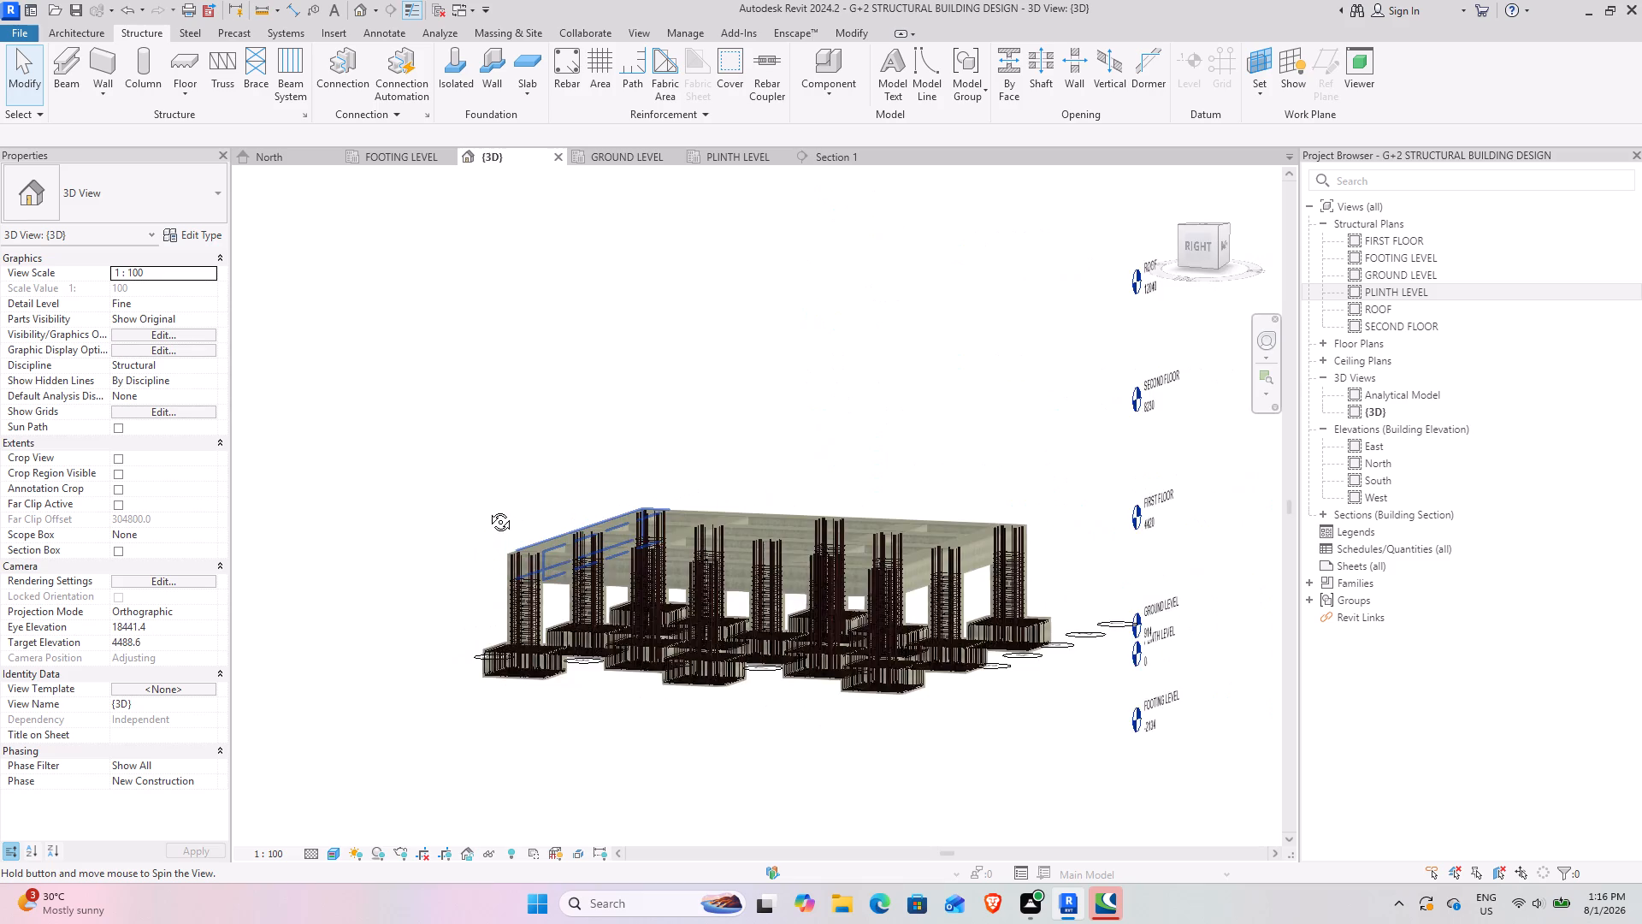
{"action": "middle_click_drag", "start_coordinate": [487, 509], "coordinate": [930, 748], "text": "shift"}
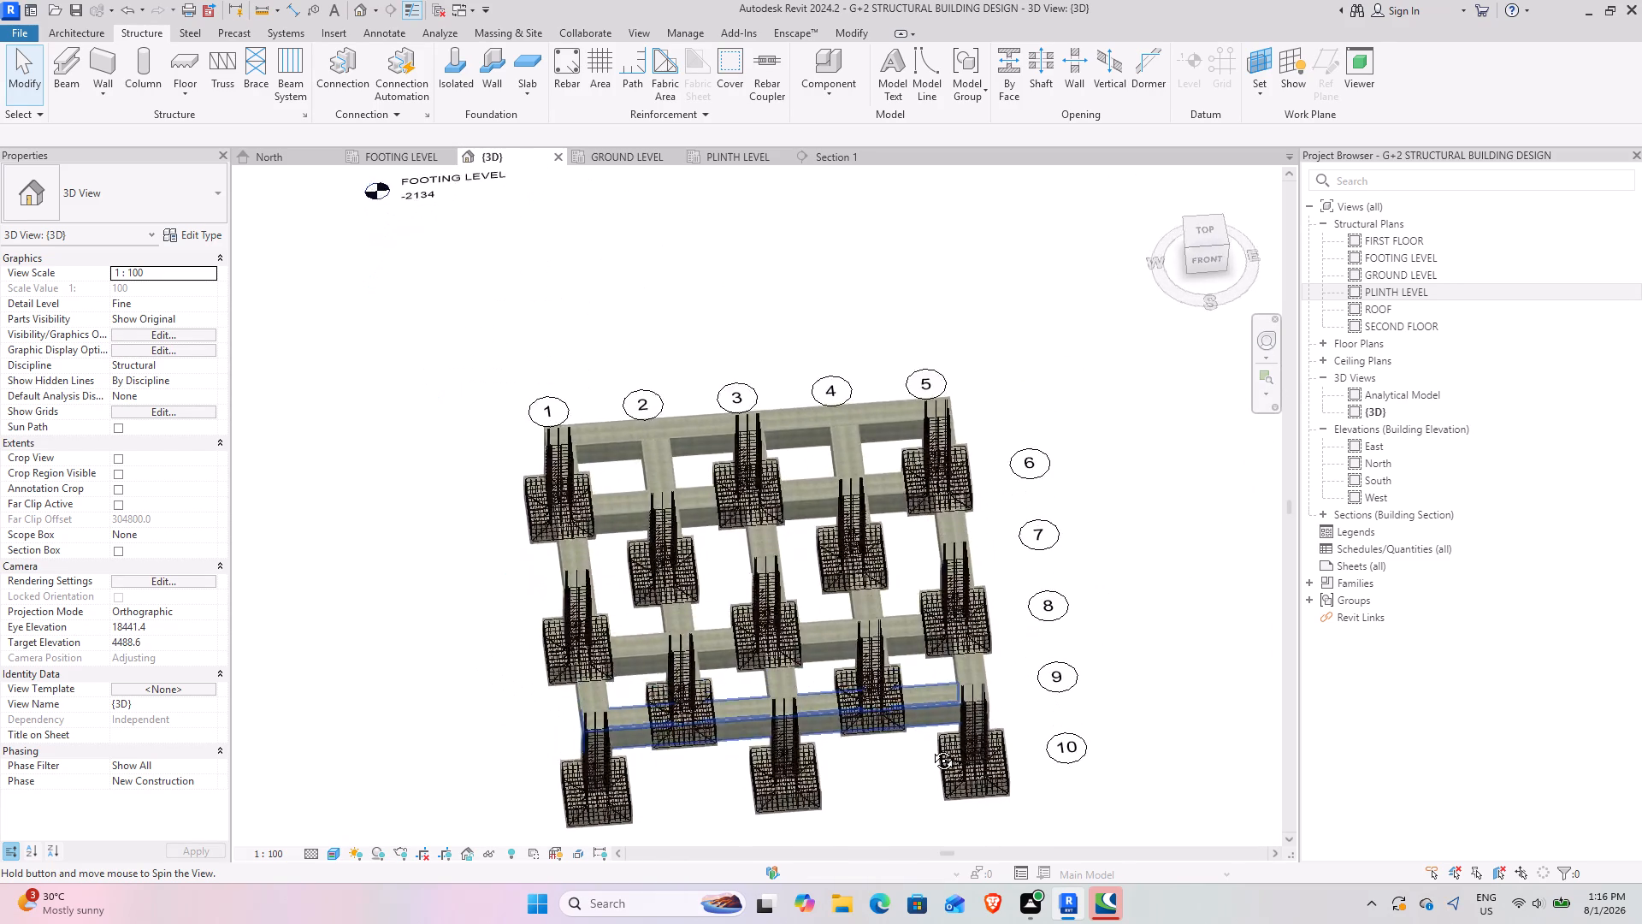
{"action": "middle_click_drag", "start_coordinate": [930, 748], "coordinate": [673, 635], "text": "shift"}
{"action": "scroll", "coordinate": [690, 680], "scroll_direction": "up", "scroll_amount": 3}
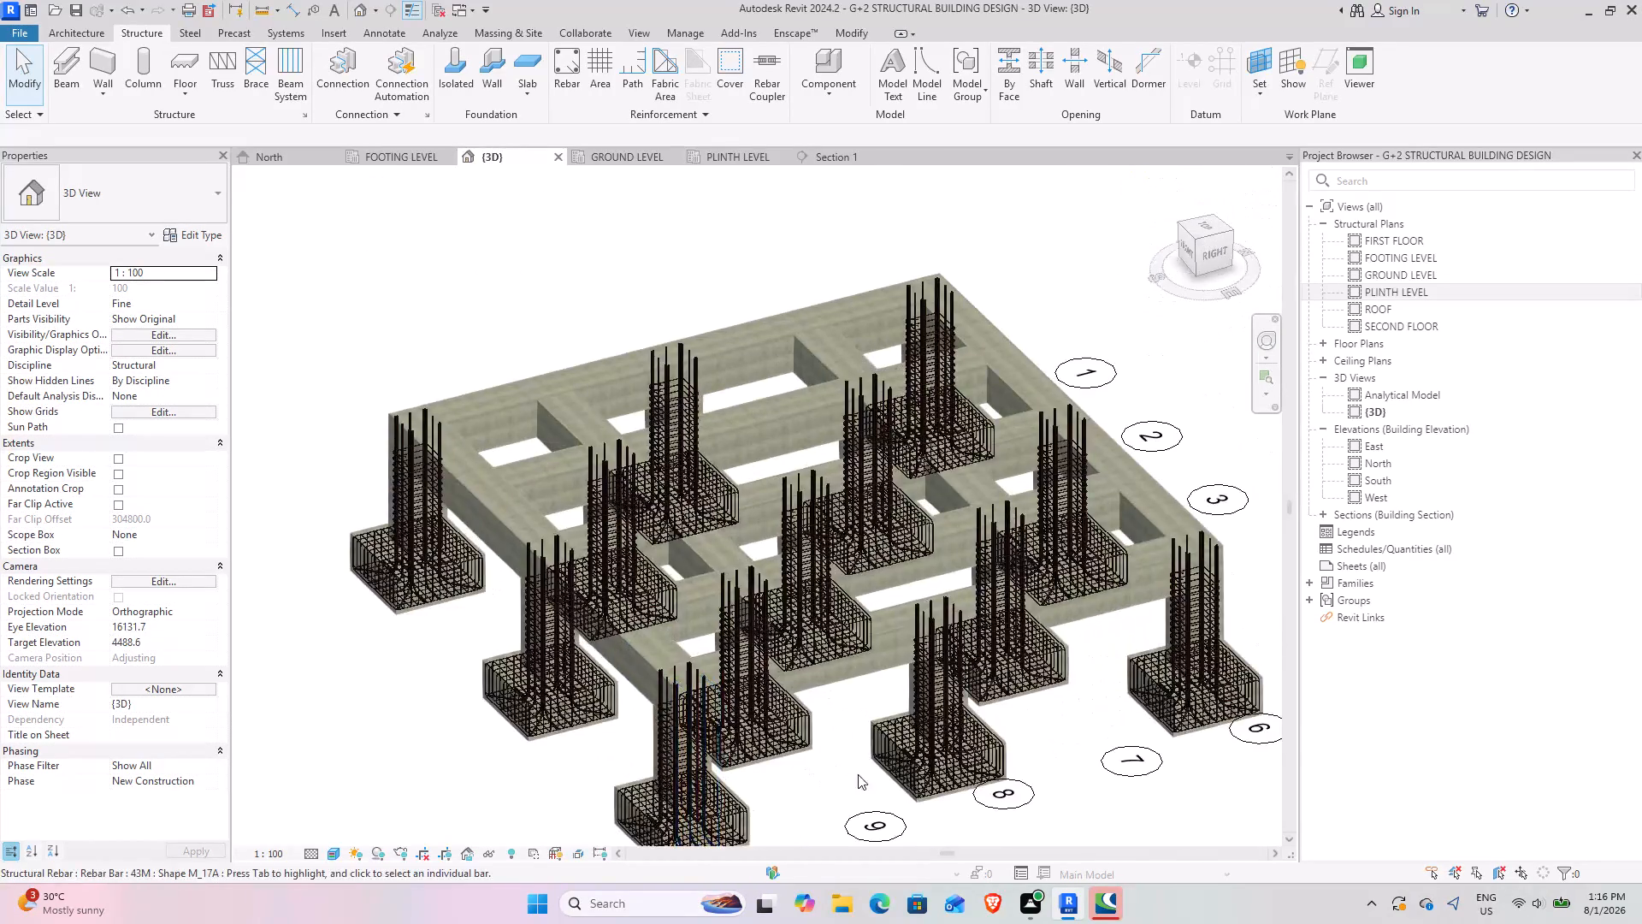
{"action": "middle_click_drag", "start_coordinate": [817, 736], "coordinate": [1097, 533], "text": "shift"}
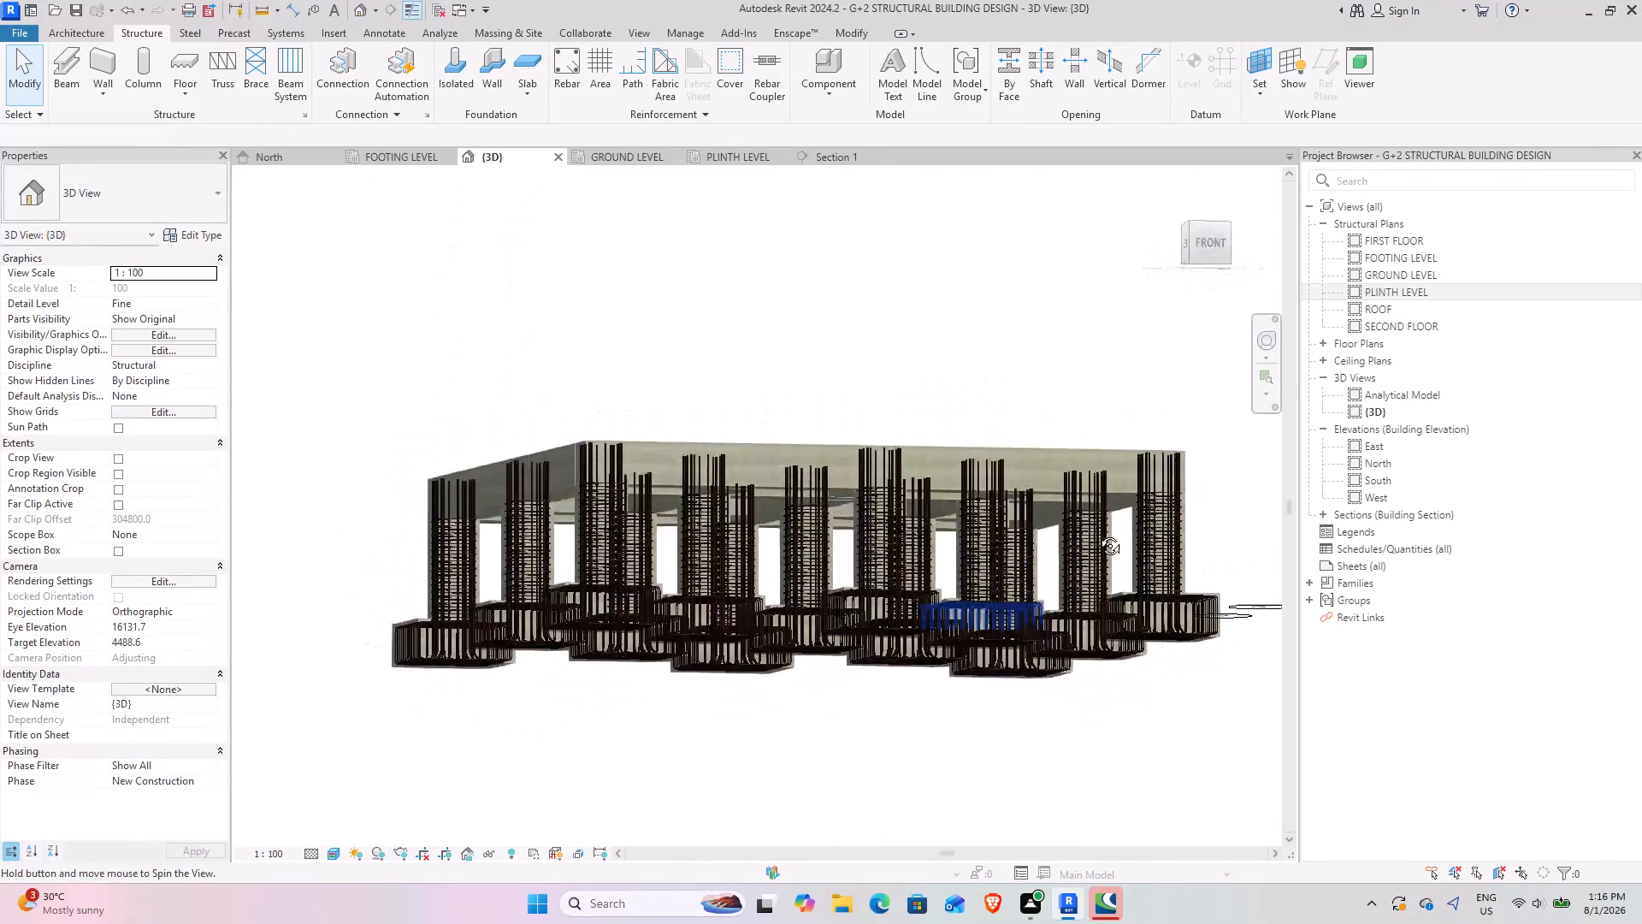
{"action": "middle_click_drag", "start_coordinate": [1097, 533], "coordinate": [1060, 540], "text": "shift"}
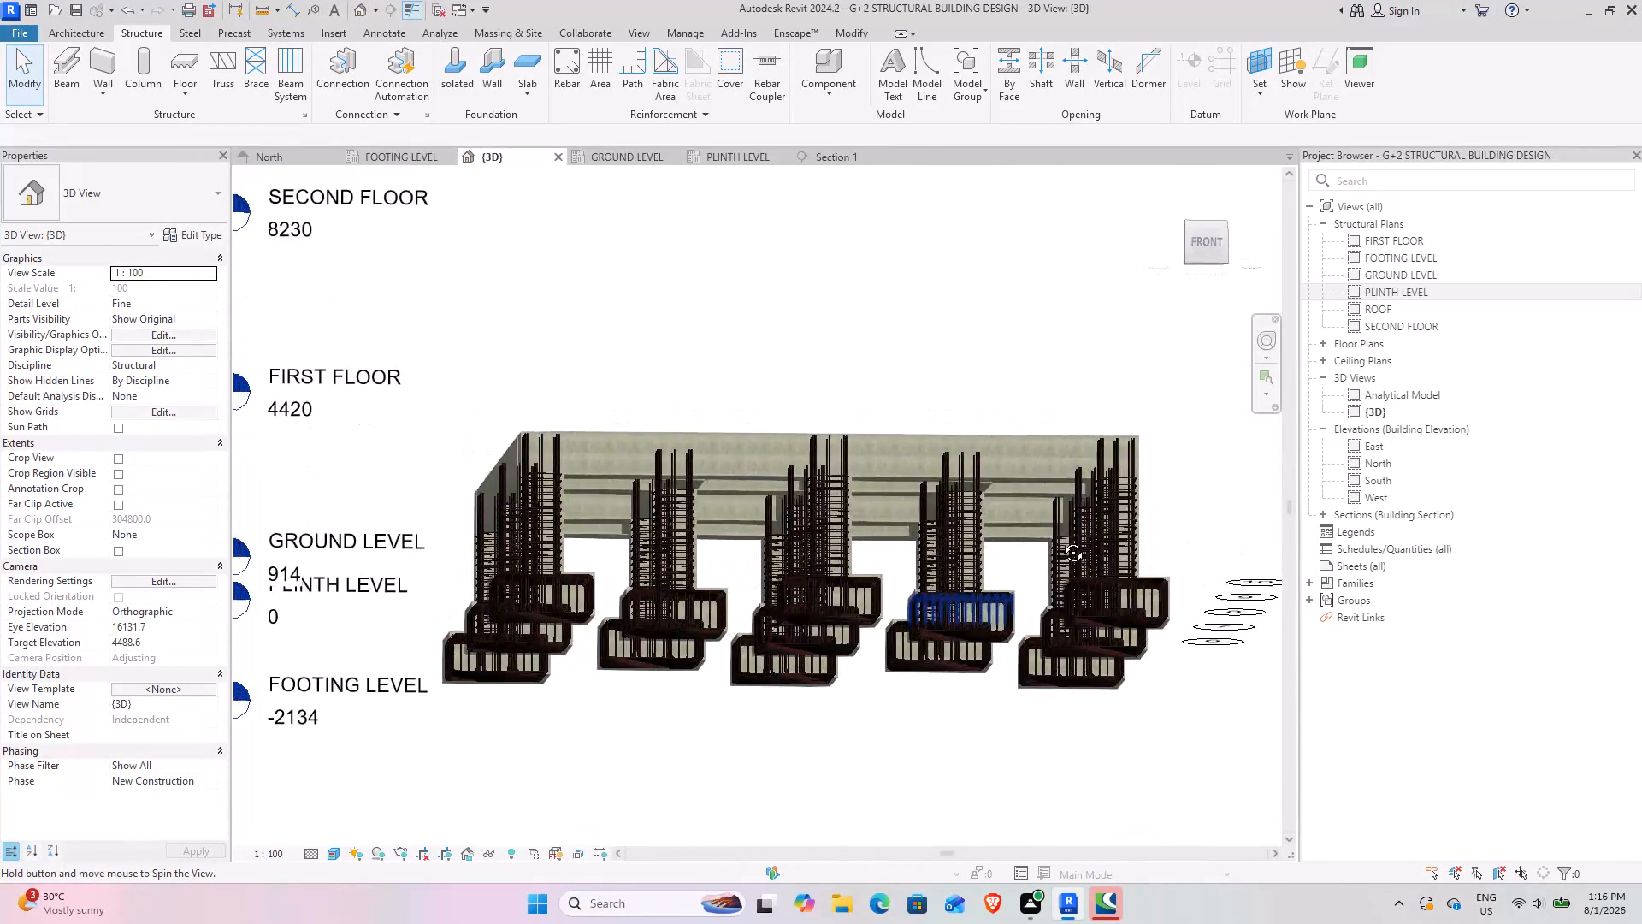
{"action": "middle_click_drag", "start_coordinate": [1060, 540], "coordinate": [1026, 731], "text": "shift"}
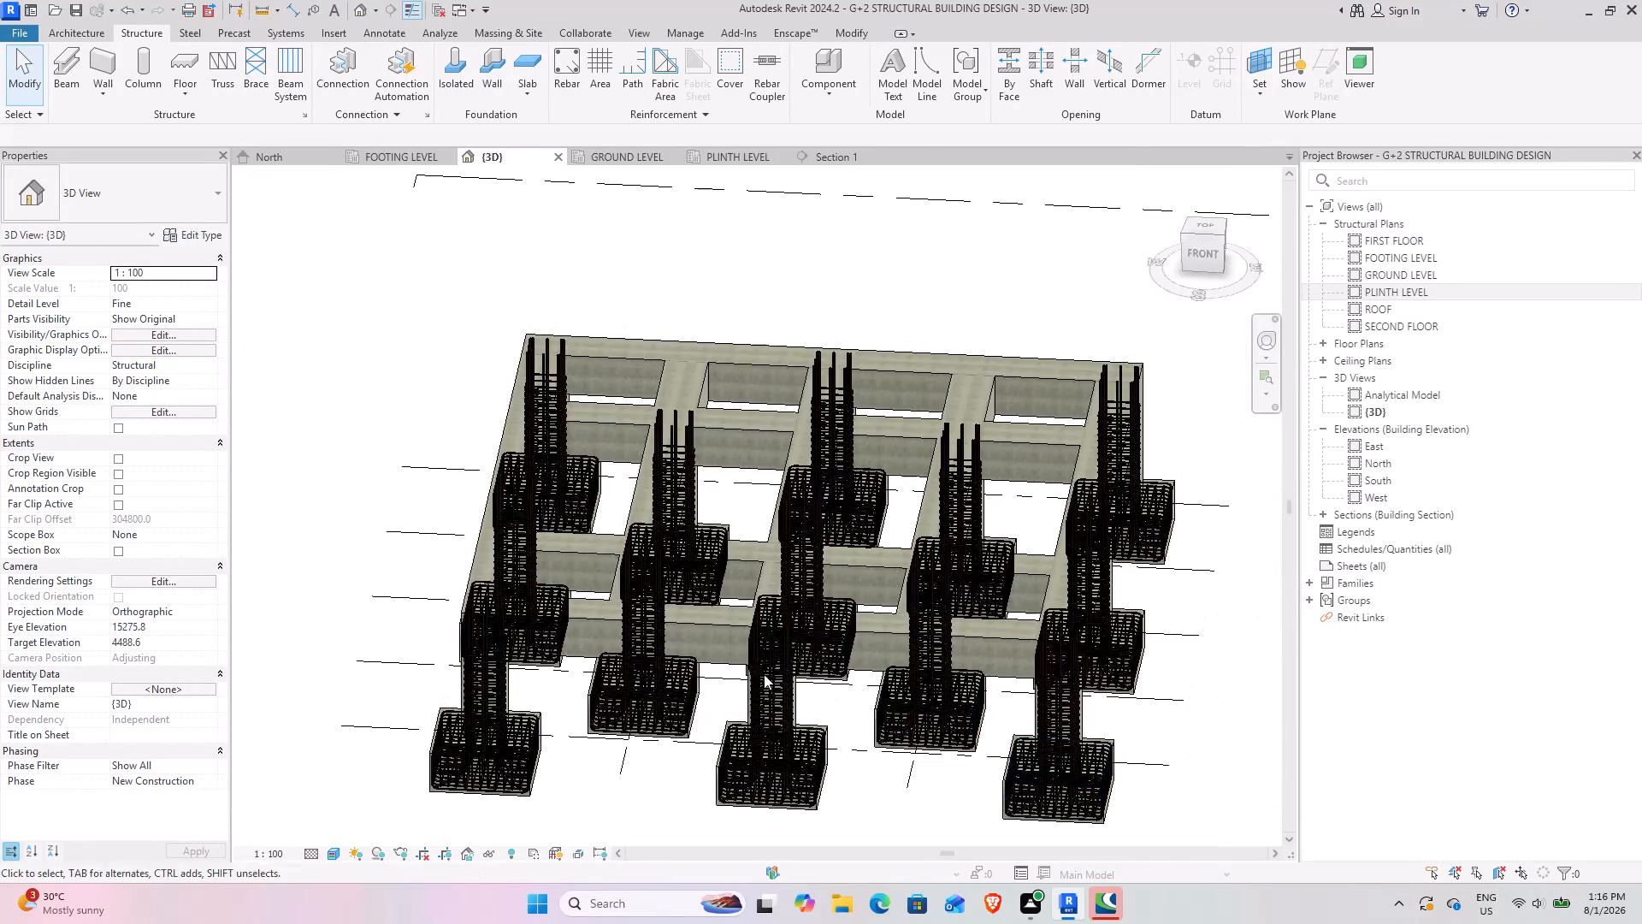
{"action": "middle_click_drag", "start_coordinate": [806, 734], "coordinate": [731, 667], "text": "shift"}
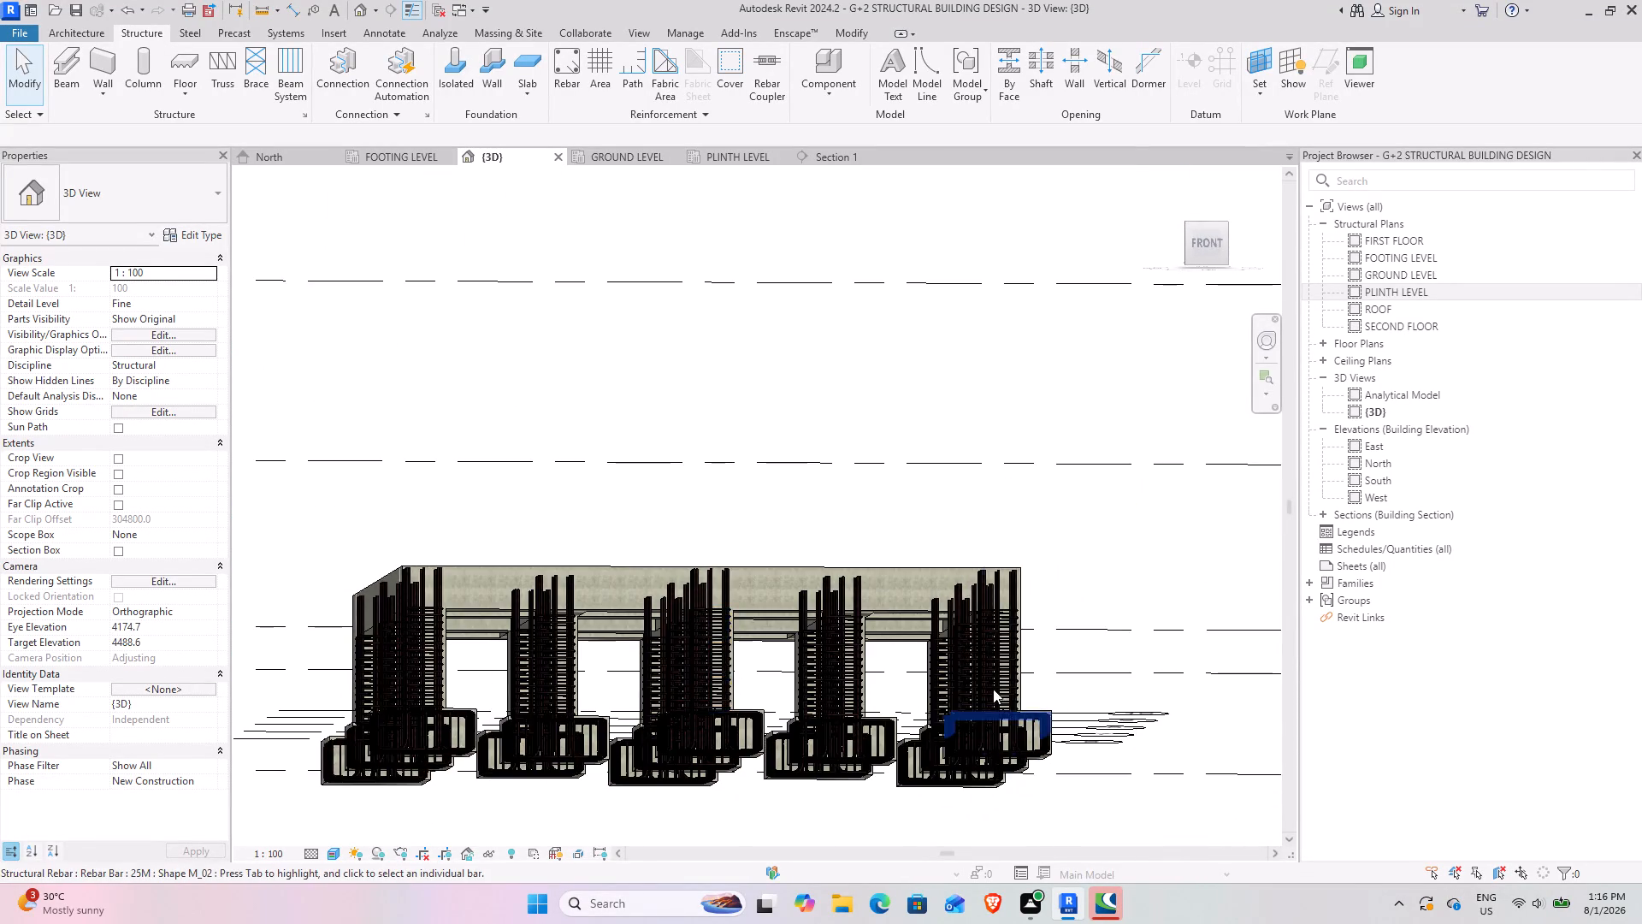
{"action": "middle_click_drag", "start_coordinate": [991, 681], "coordinate": [761, 831]}
{"action": "middle_click_drag", "start_coordinate": [902, 731], "coordinate": [1090, 448]}
{"action": "middle_click_drag", "start_coordinate": [954, 557], "coordinate": [911, 601], "text": "shift"}
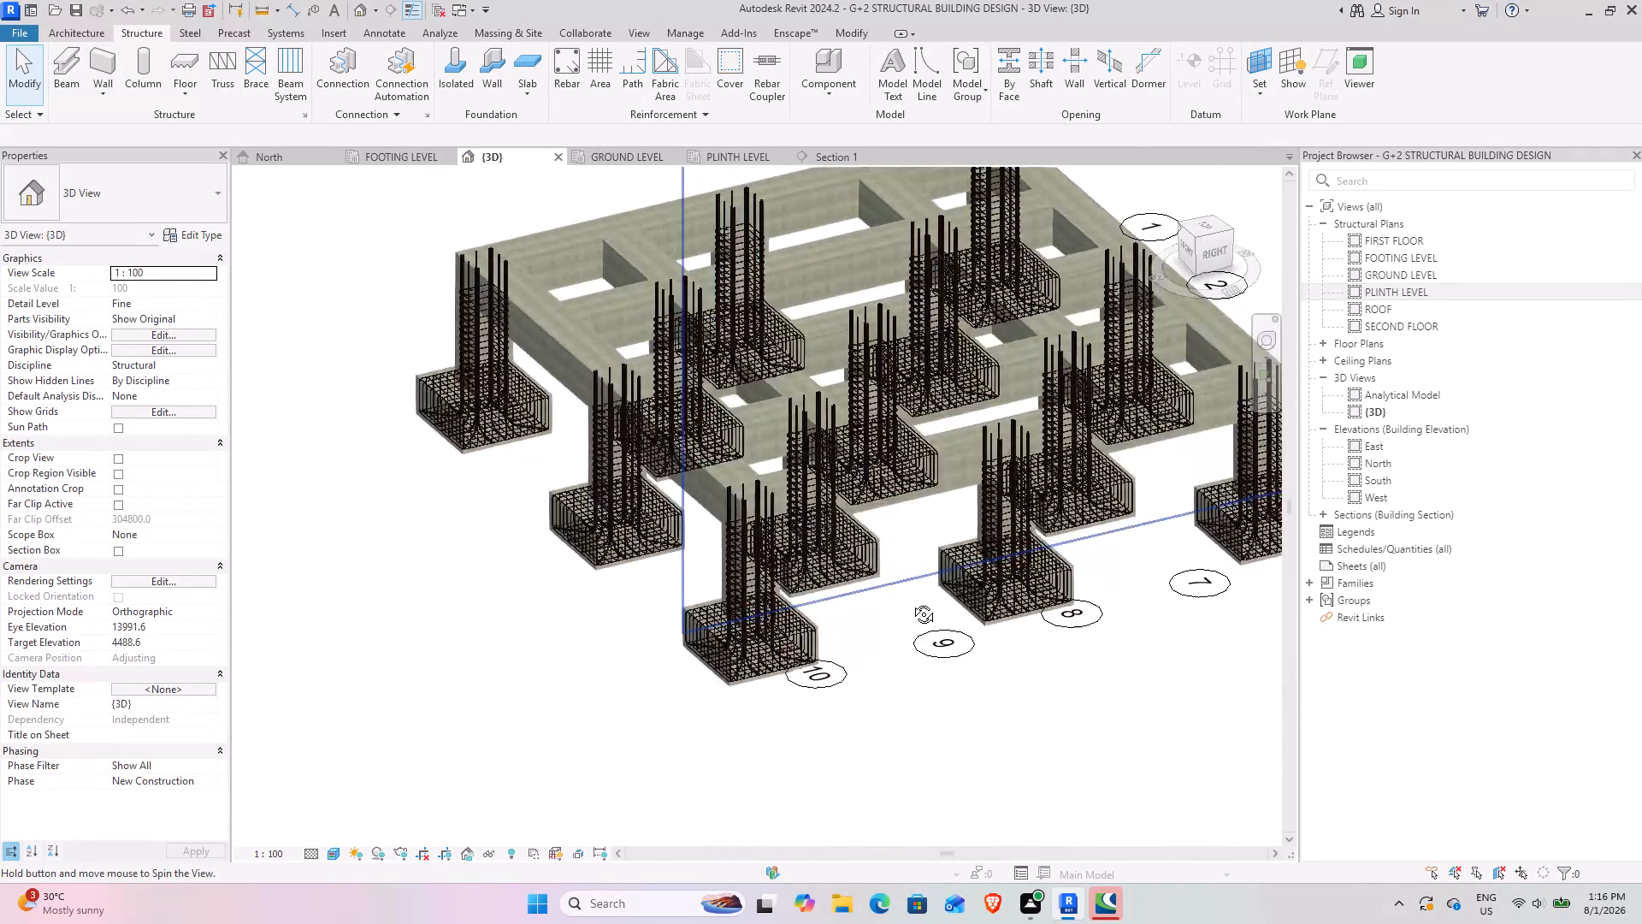
{"action": "middle_click_drag", "start_coordinate": [911, 601], "coordinate": [903, 763], "text": "shift"}
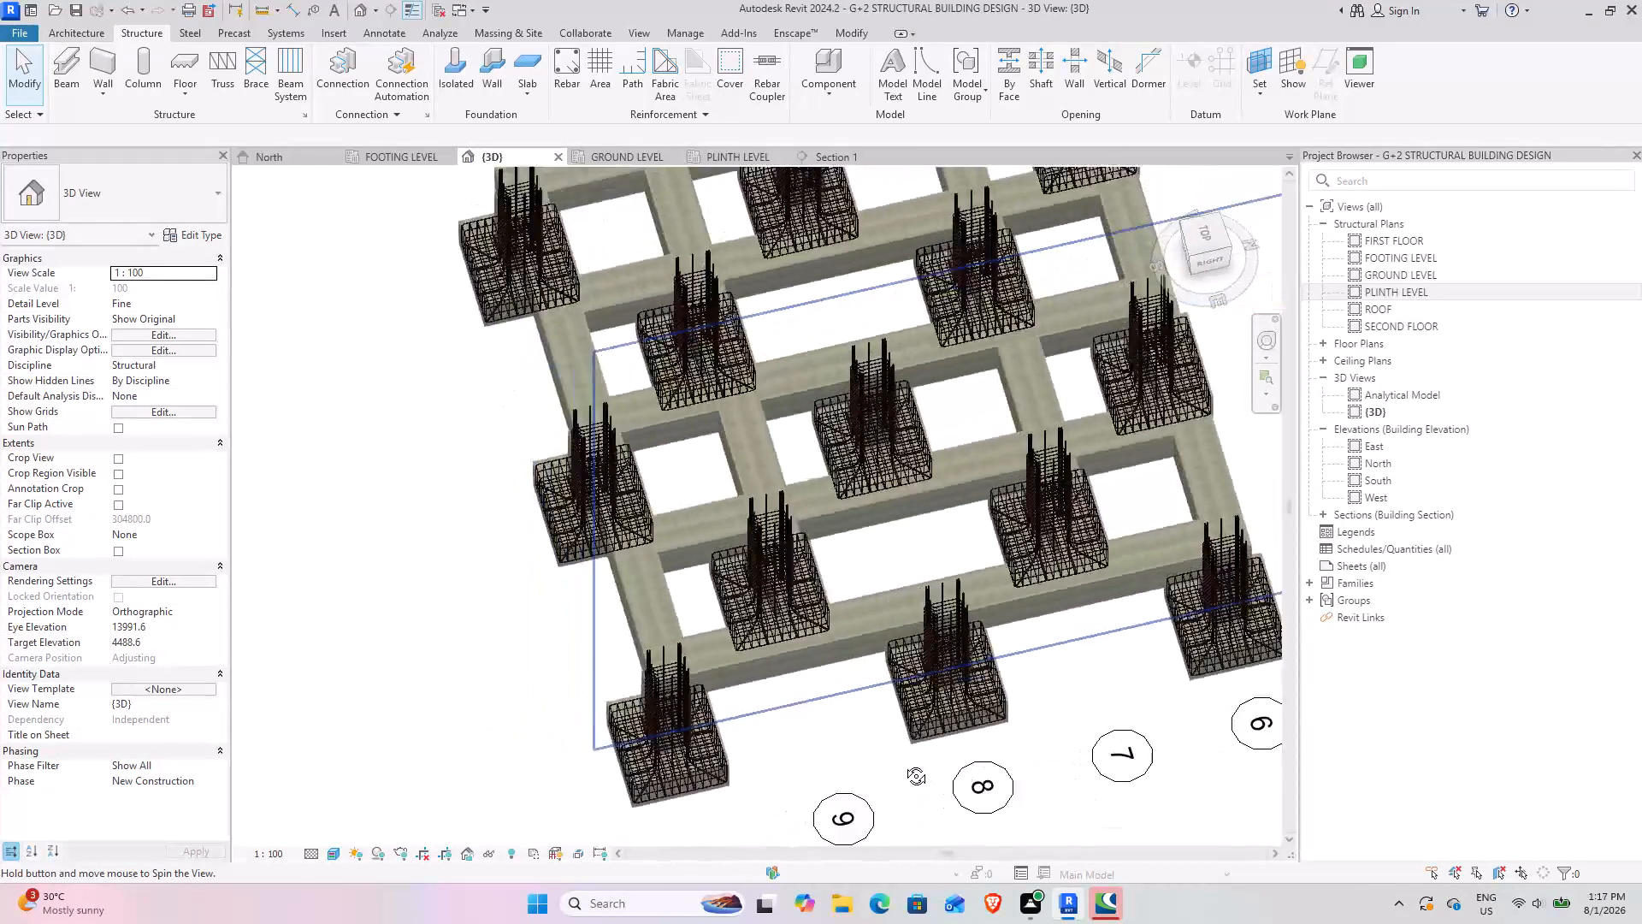
{"action": "middle_click_drag", "start_coordinate": [903, 763], "coordinate": [947, 813], "text": "shift"}
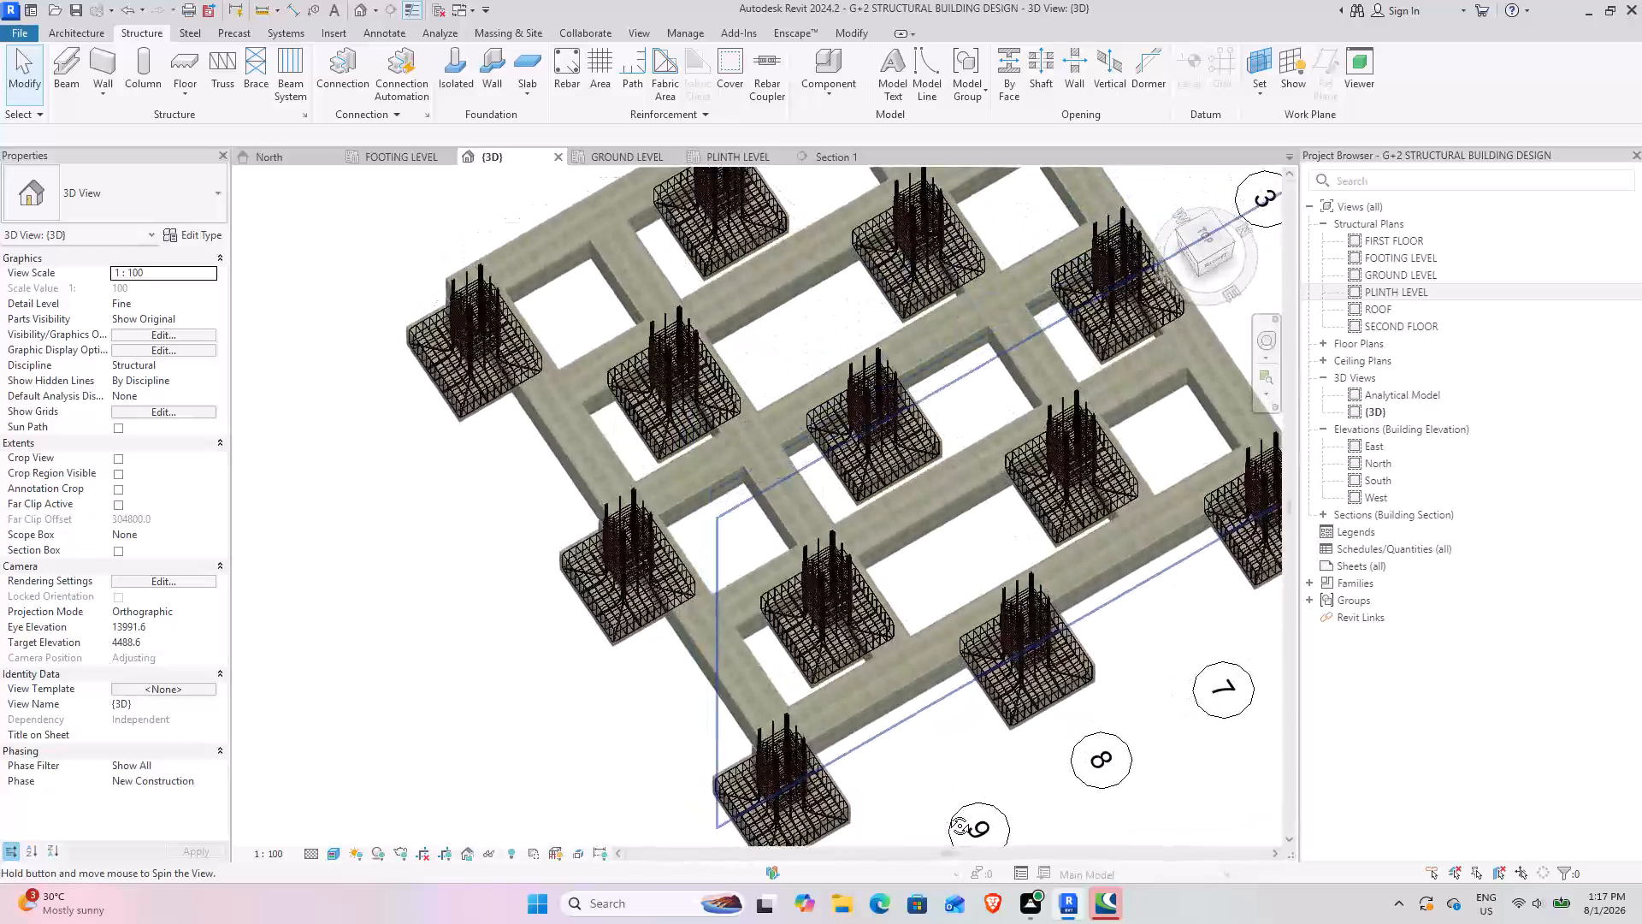
{"action": "middle_click_drag", "start_coordinate": [947, 813], "coordinate": [1069, 791], "text": "shift"}
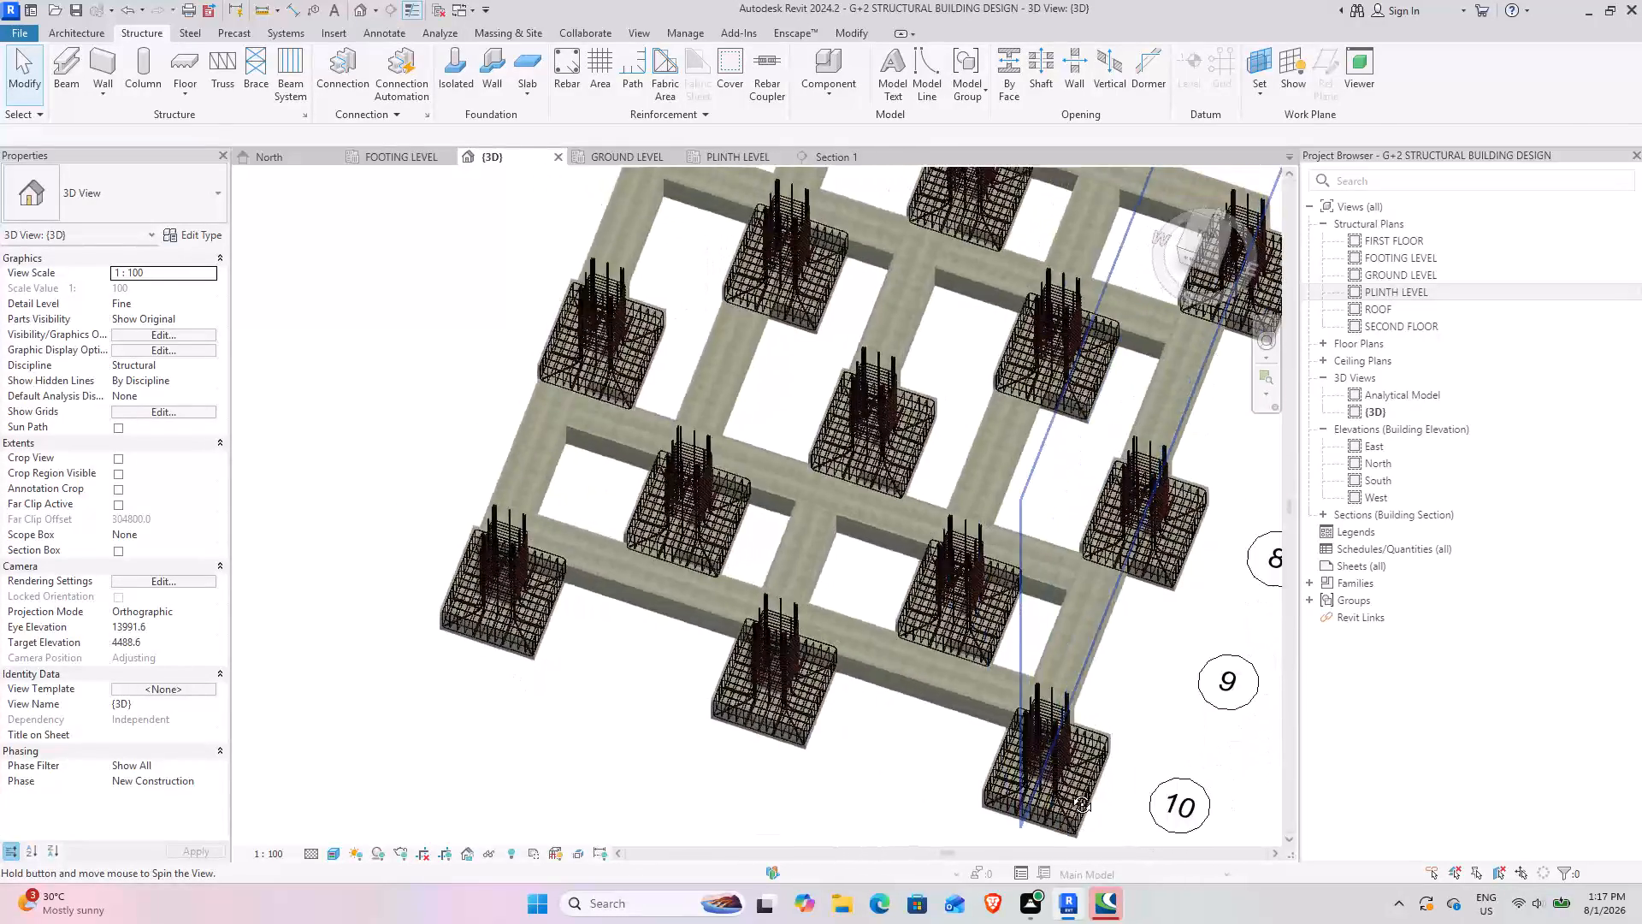
{"action": "middle_click_drag", "start_coordinate": [1069, 791], "coordinate": [1084, 619], "text": "shift"}
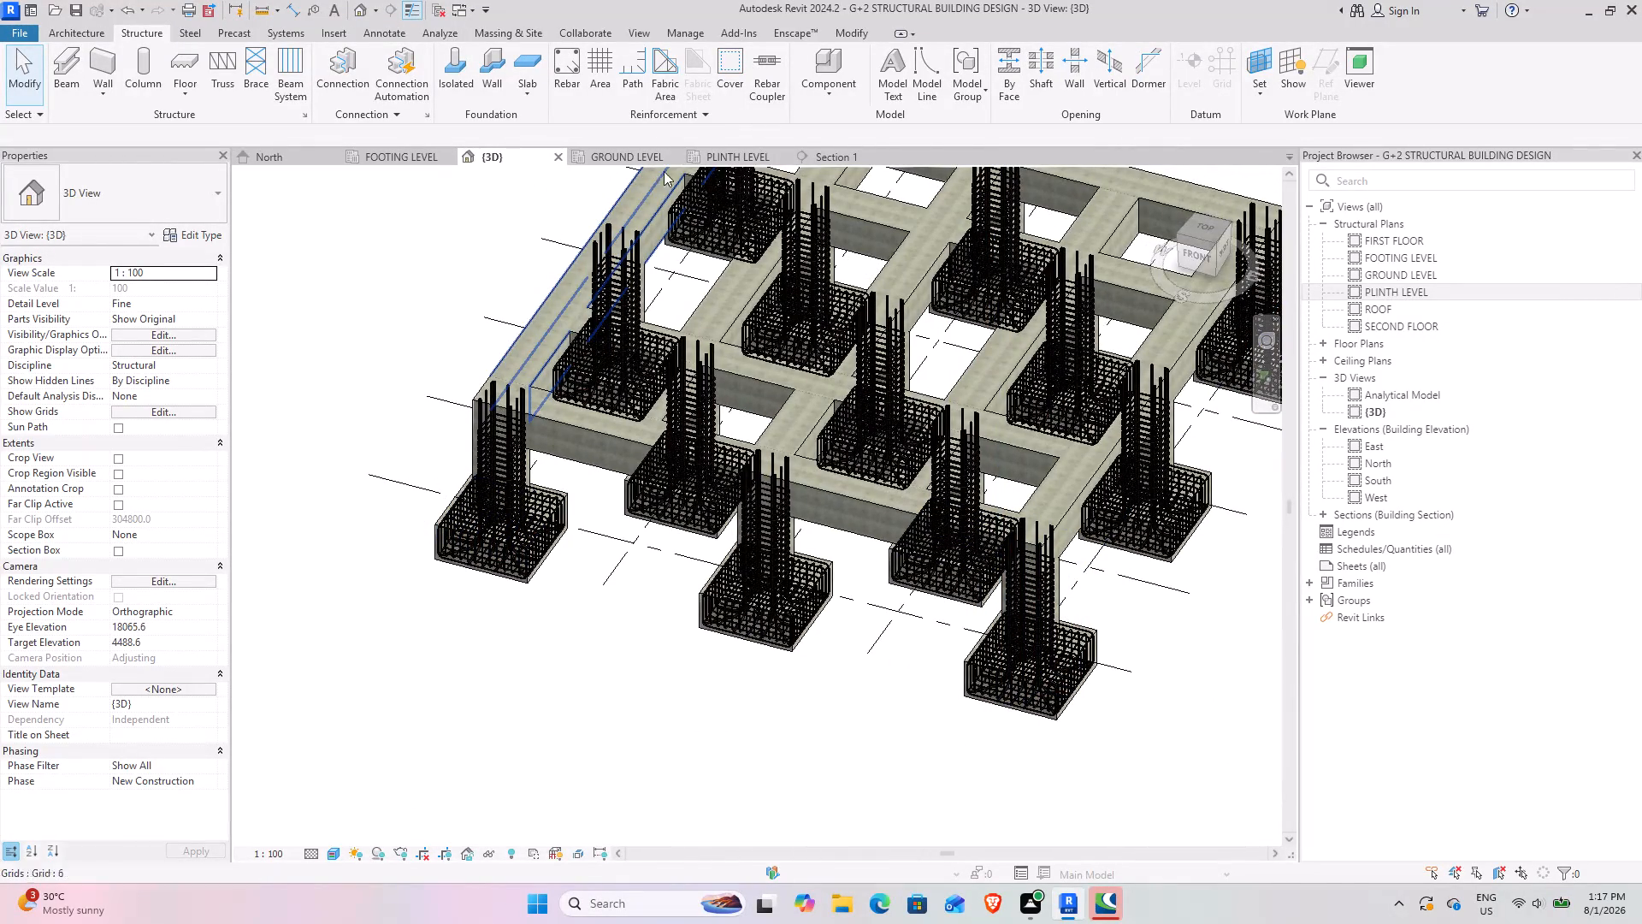
Return to the PLINTH LEVEL plan and examine the column bars at the middle footing on grid 6.
{"action": "left_click", "coordinate": [743, 158]}
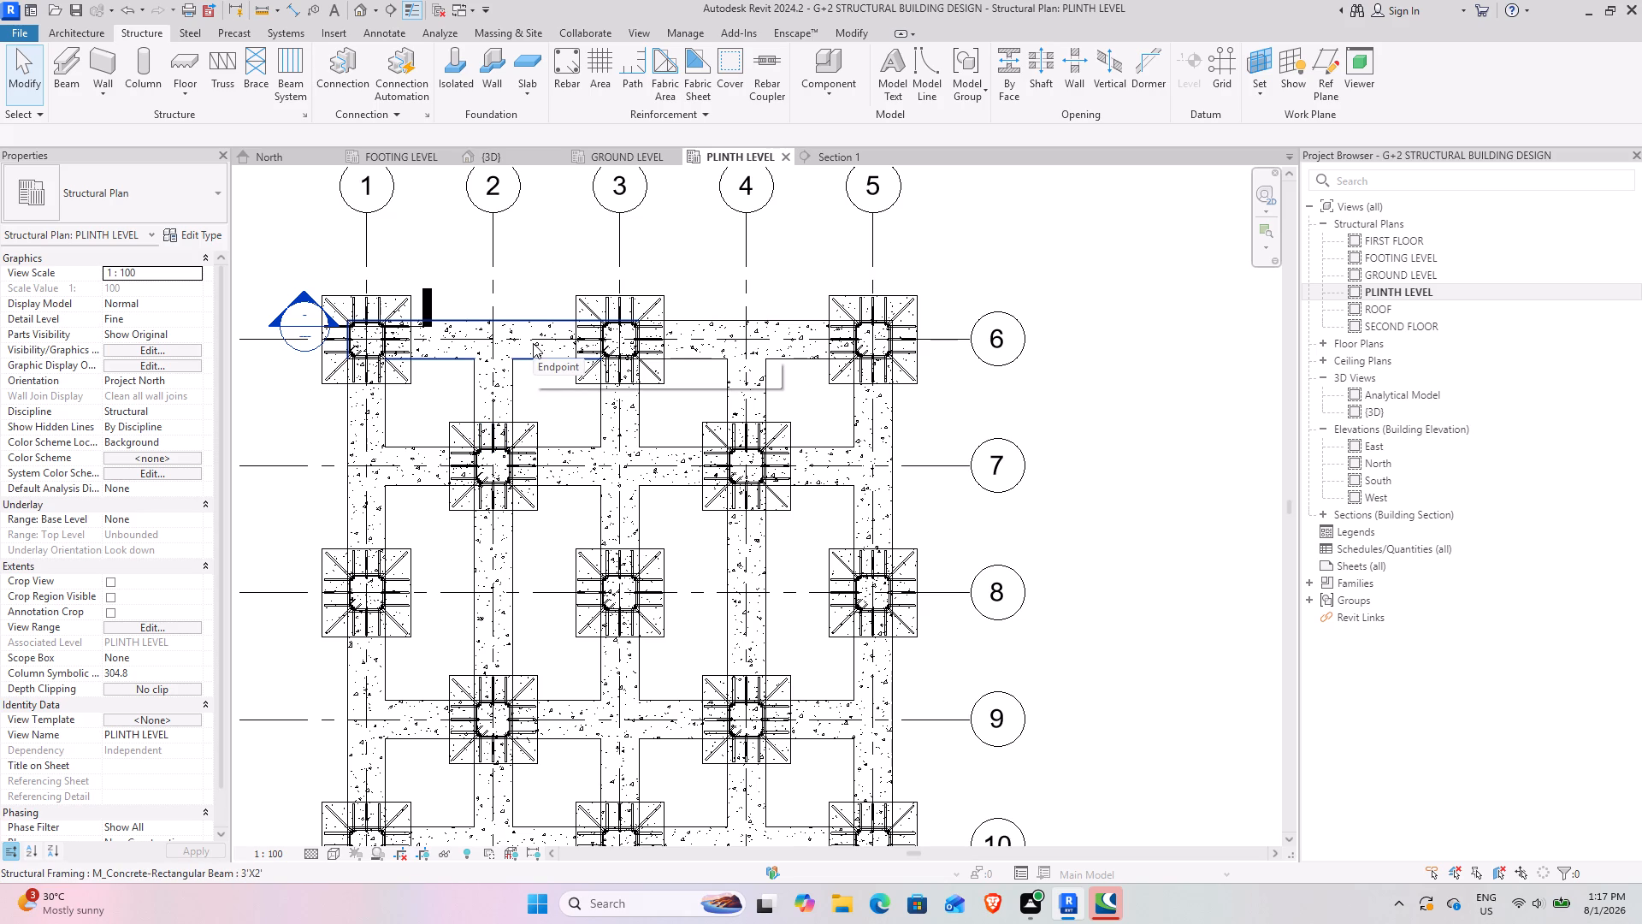
{"action": "scroll", "coordinate": [682, 353], "scroll_direction": "up", "scroll_amount": 3}
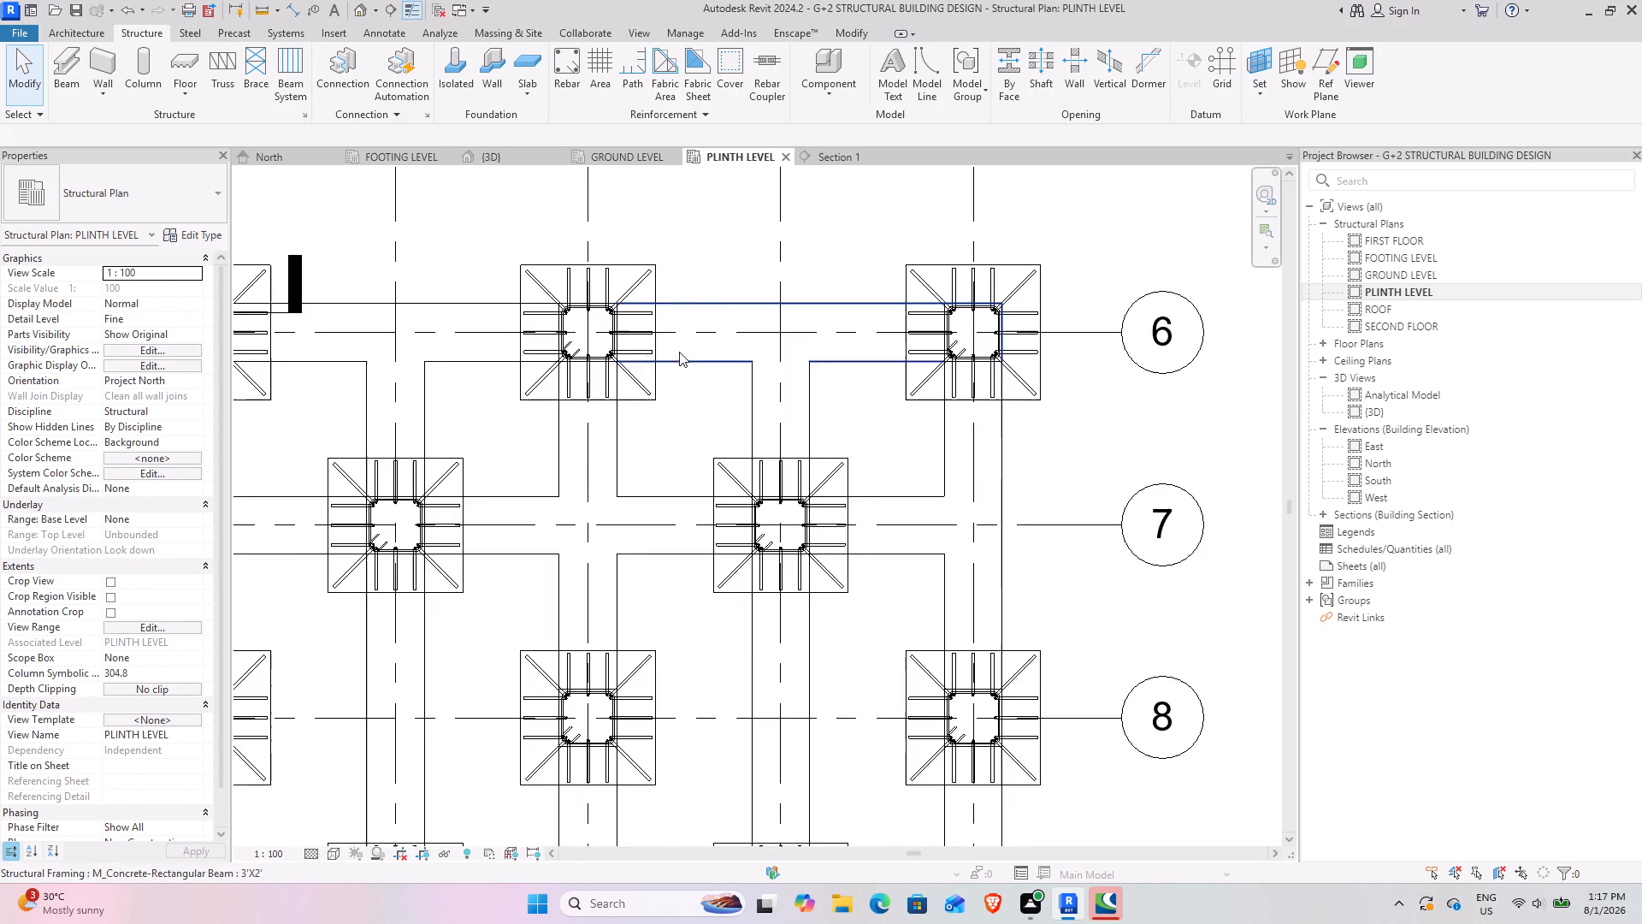
{"action": "scroll", "coordinate": [679, 352], "scroll_direction": "up", "scroll_amount": 3}
{"action": "middle_click_drag", "start_coordinate": [454, 423], "coordinate": [735, 636]}
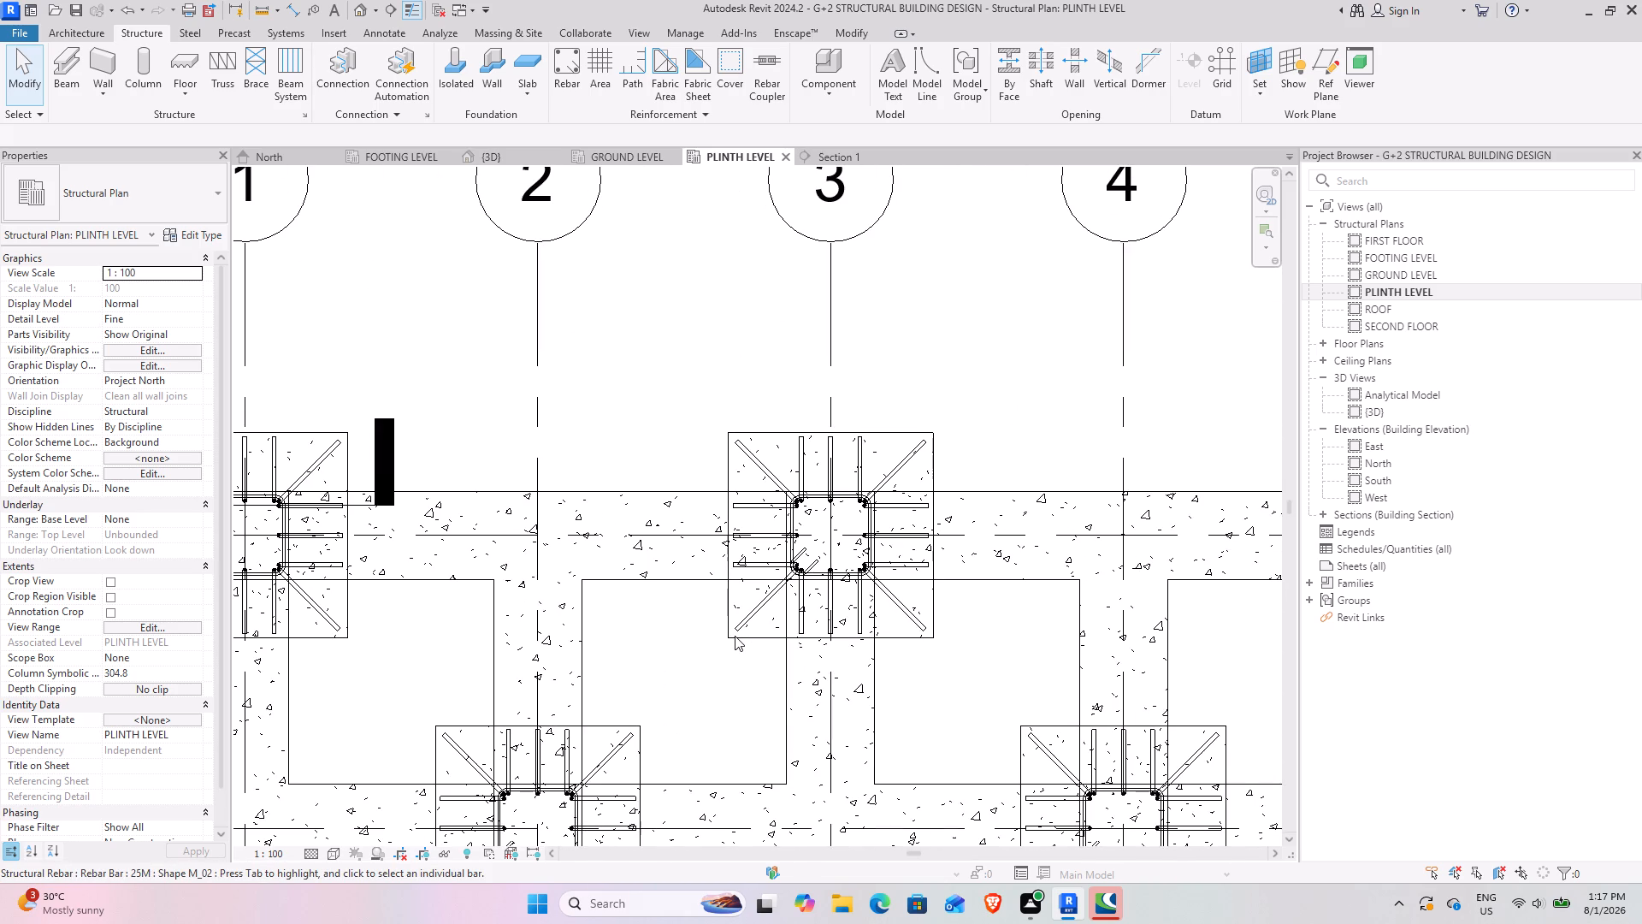
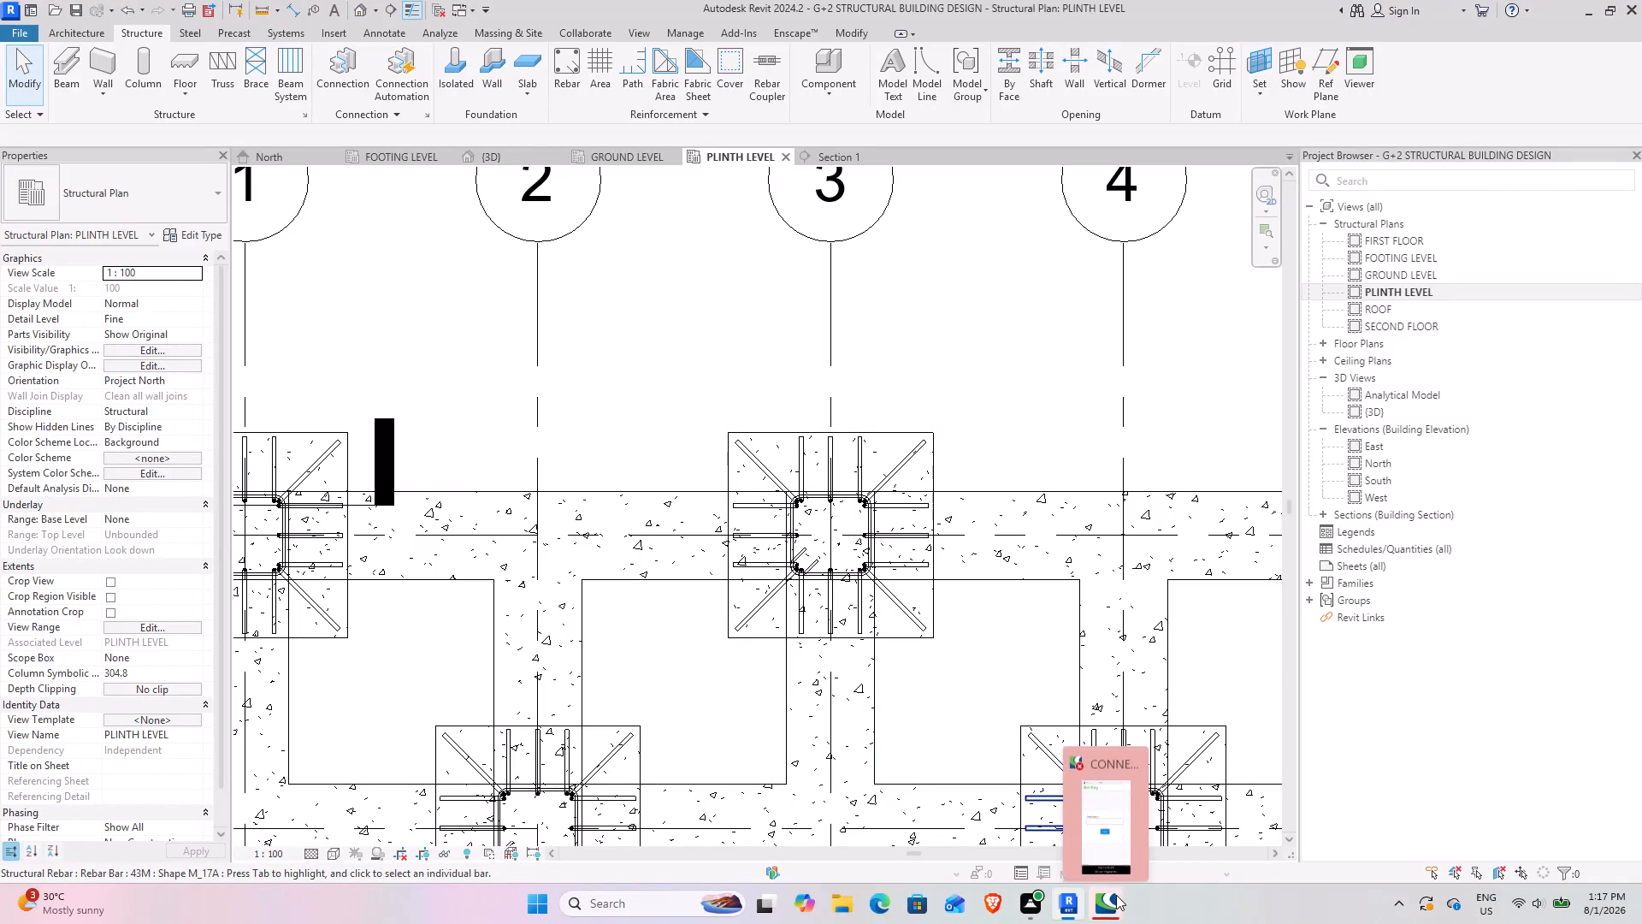
Examine the column reinforcement in the PLINTH LEVEL plan and the existing Section 1 view.
{"action": "left_click", "coordinate": [1139, 746]}
{"action": "scroll", "coordinate": [729, 451], "scroll_direction": "down", "scroll_amount": 3}
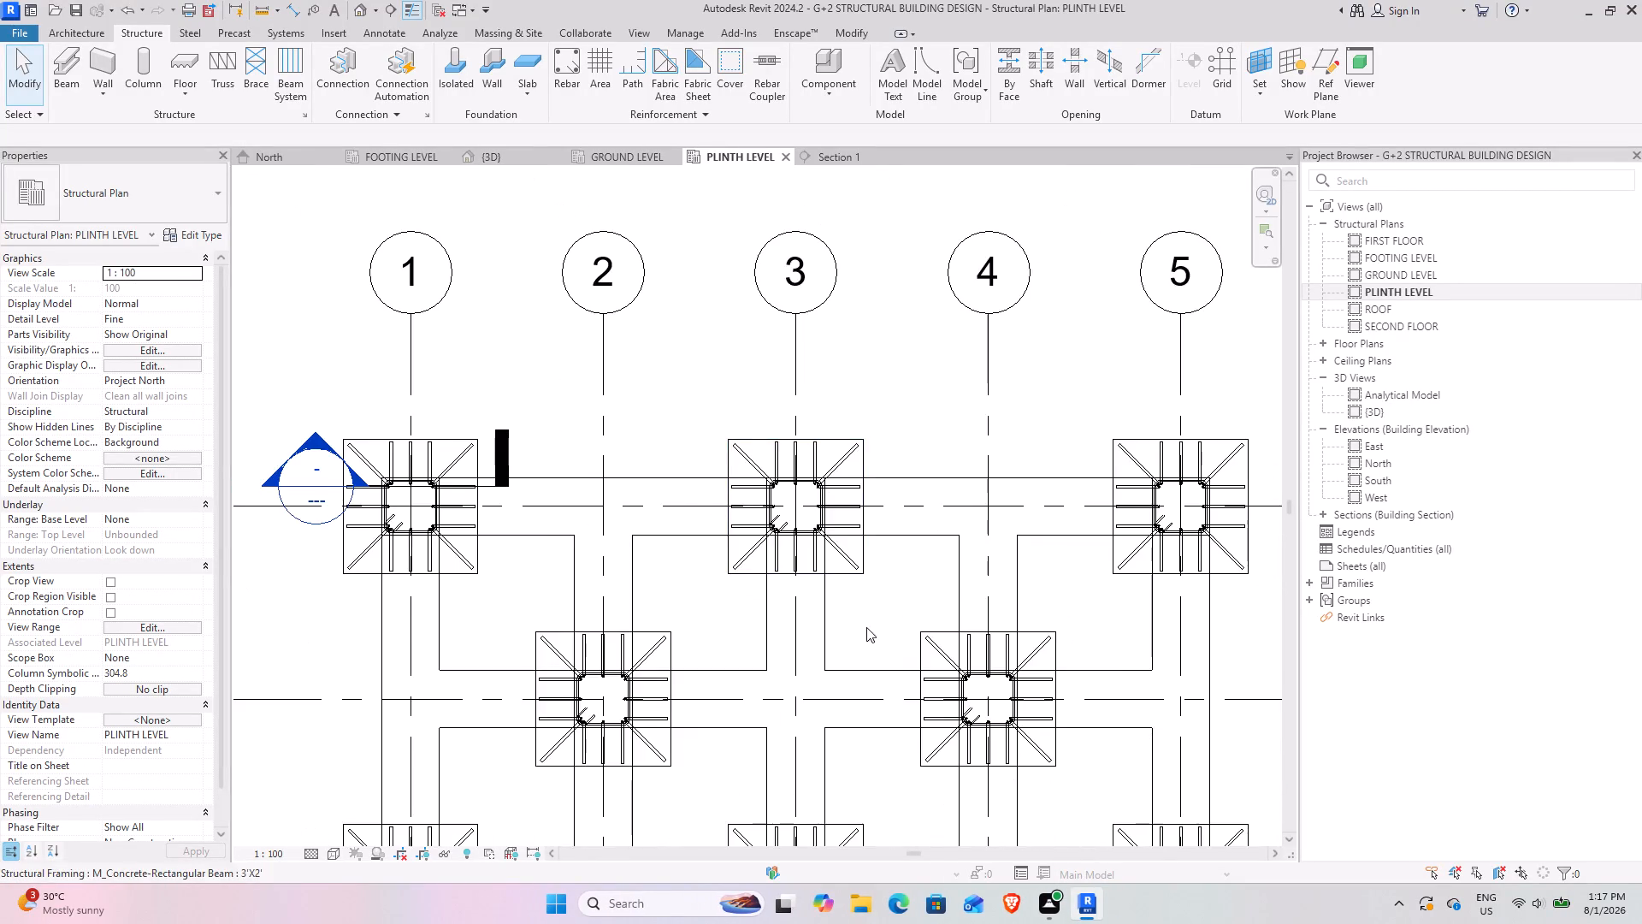
{"action": "middle_click_drag", "start_coordinate": [866, 627], "coordinate": [907, 578]}
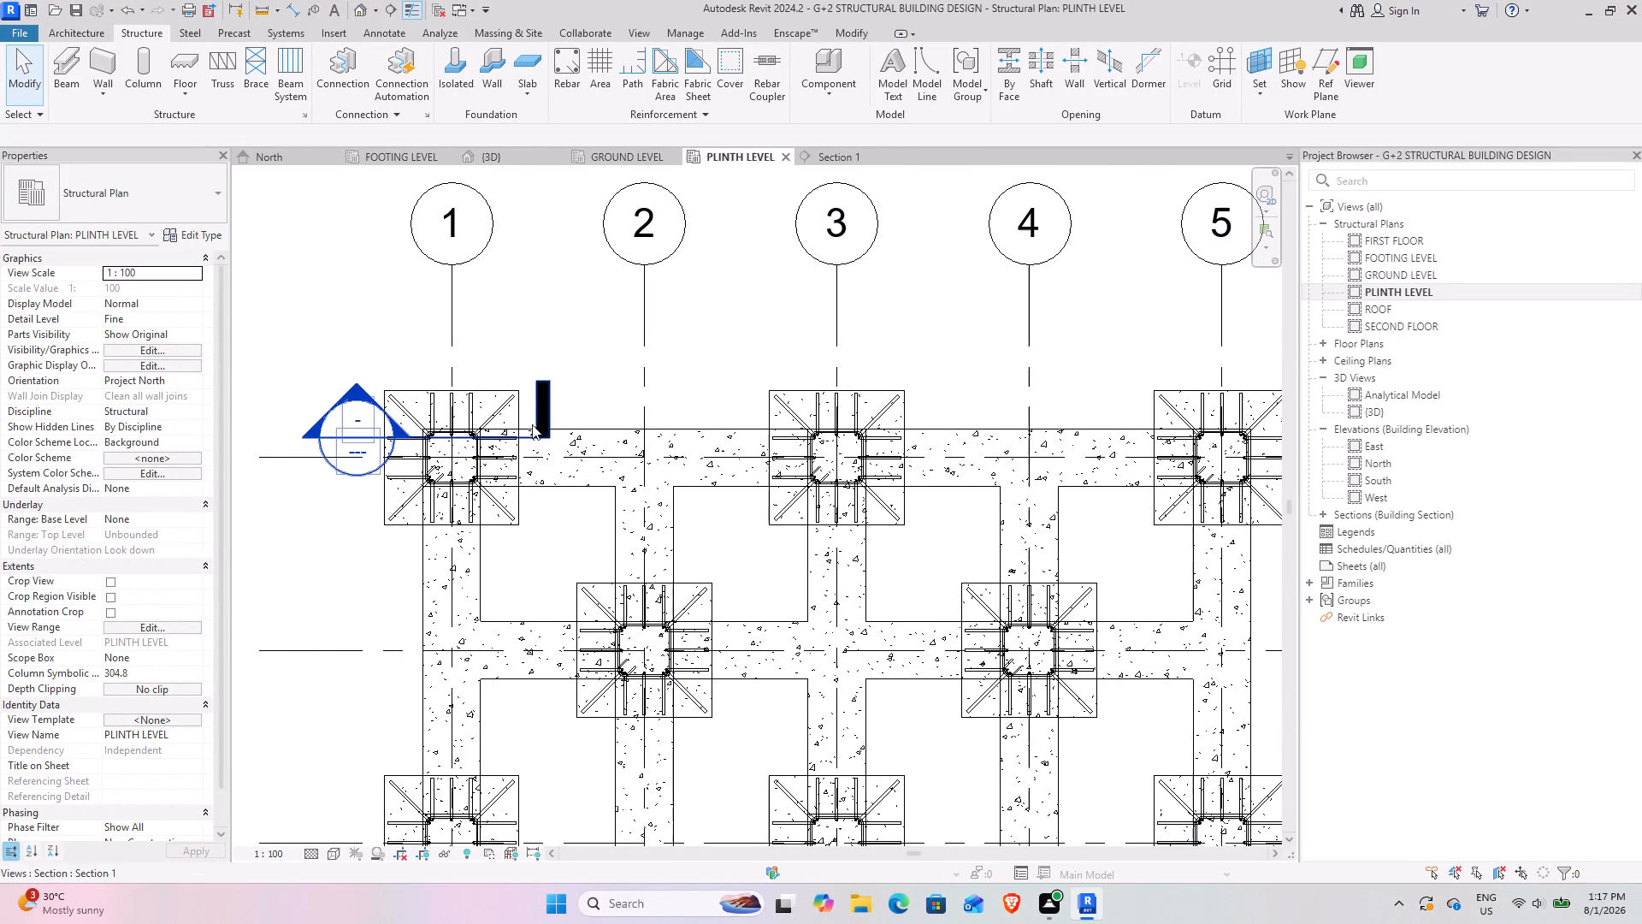
{"action": "left_click", "coordinate": [841, 151]}
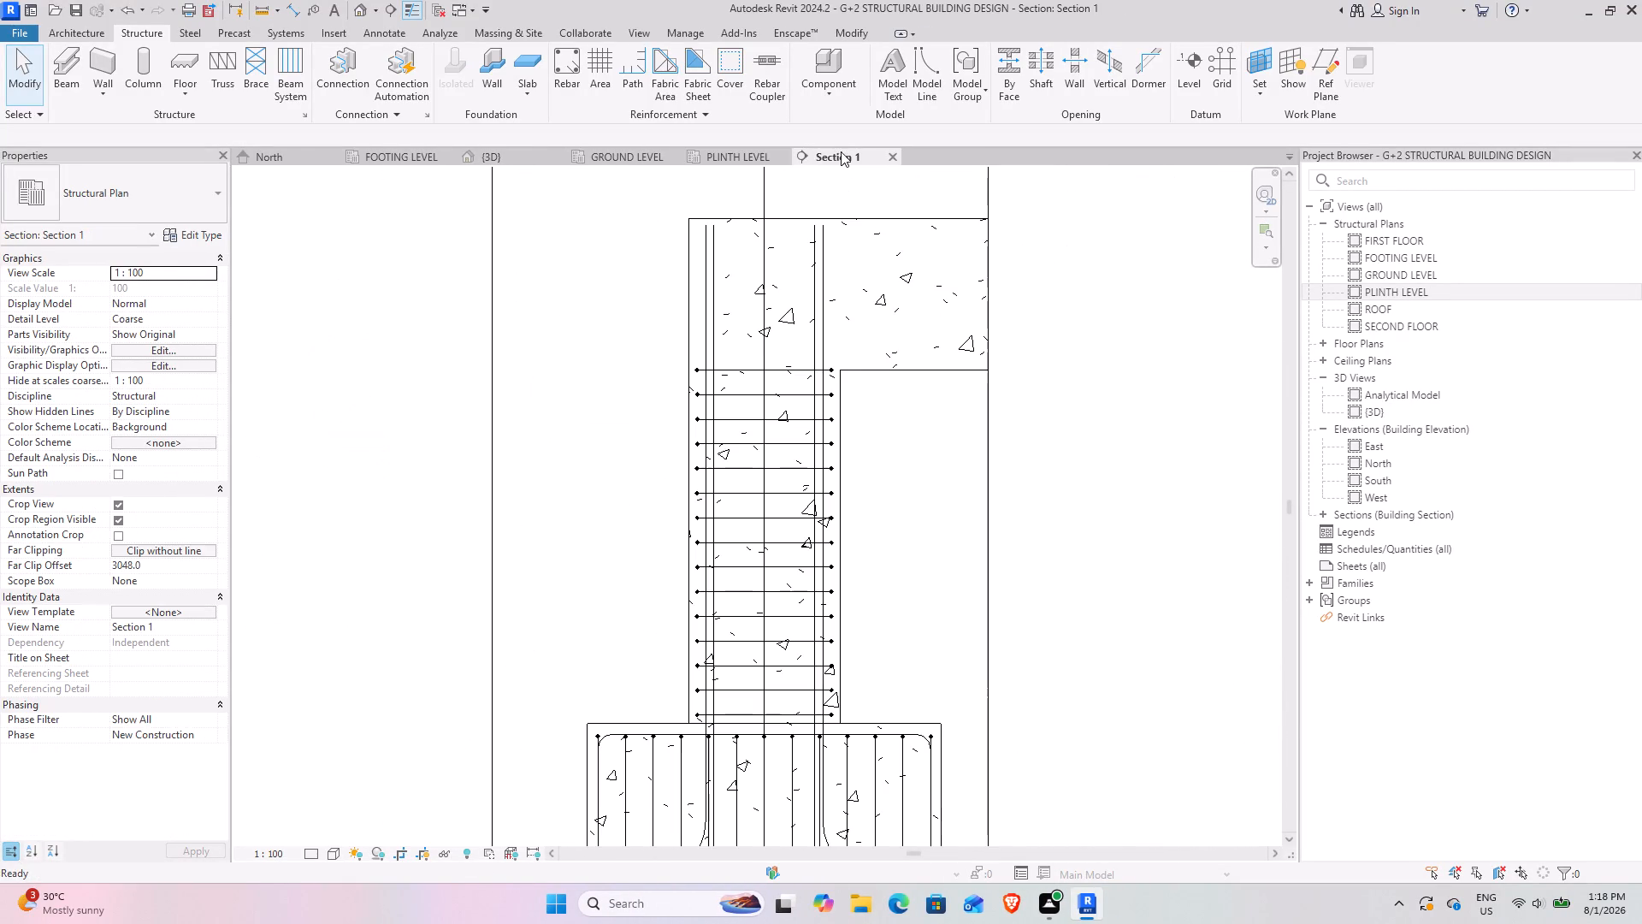
{"action": "middle_click_drag", "start_coordinate": [918, 347], "coordinate": [501, 522]}
{"action": "middle_click_drag", "start_coordinate": [510, 561], "coordinate": [567, 480]}
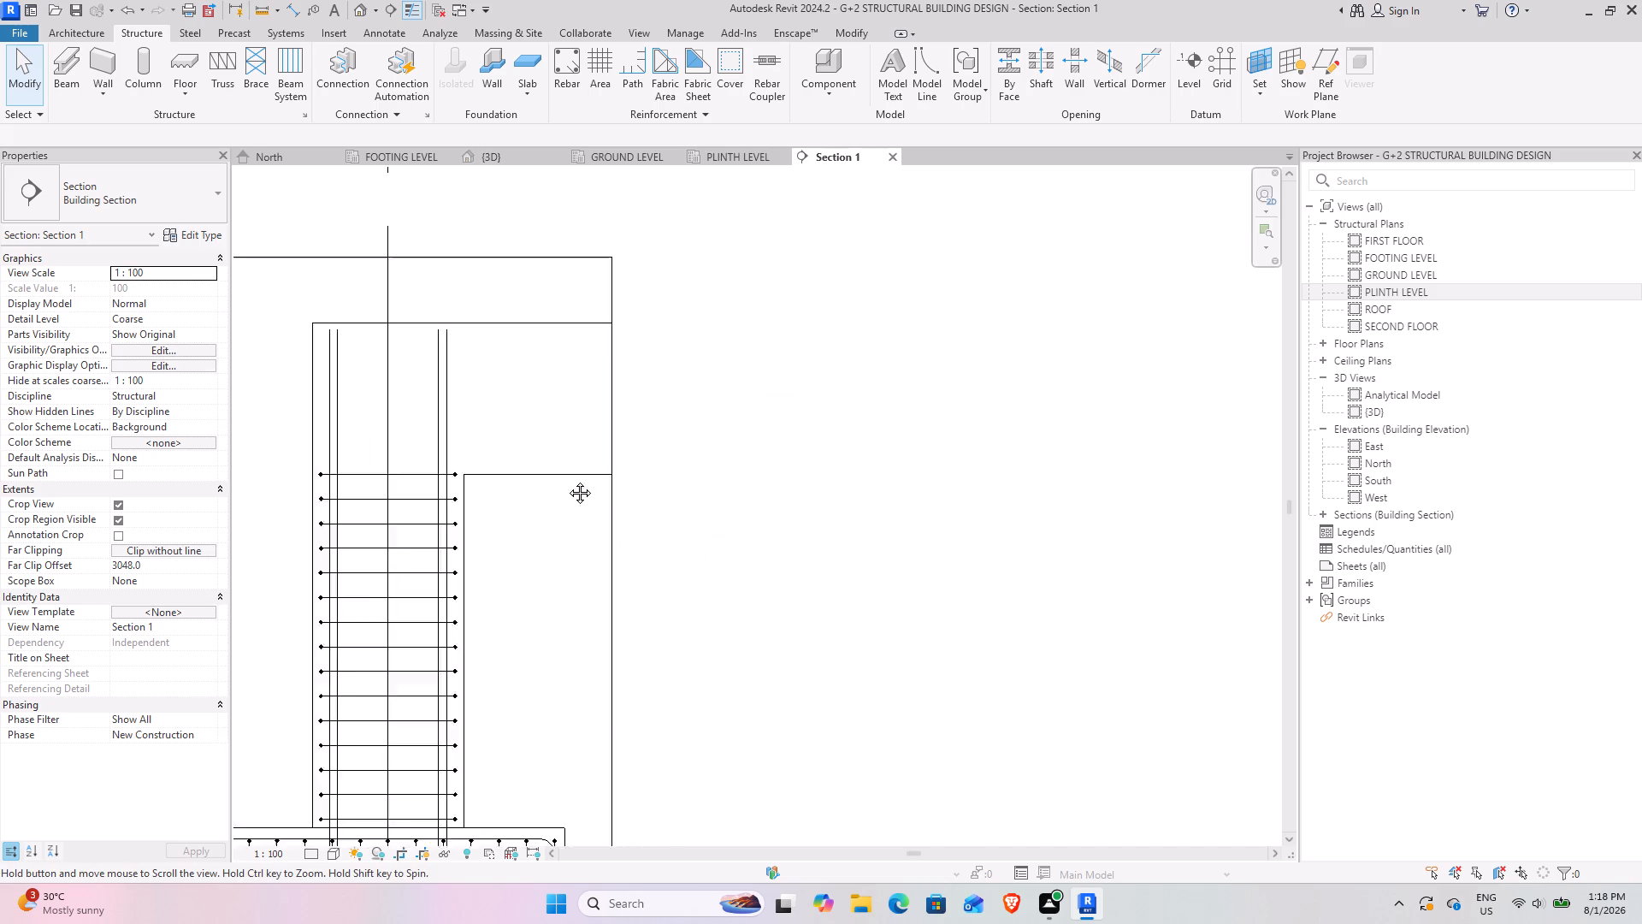
{"action": "middle_click_drag", "start_coordinate": [567, 480], "coordinate": [610, 489]}
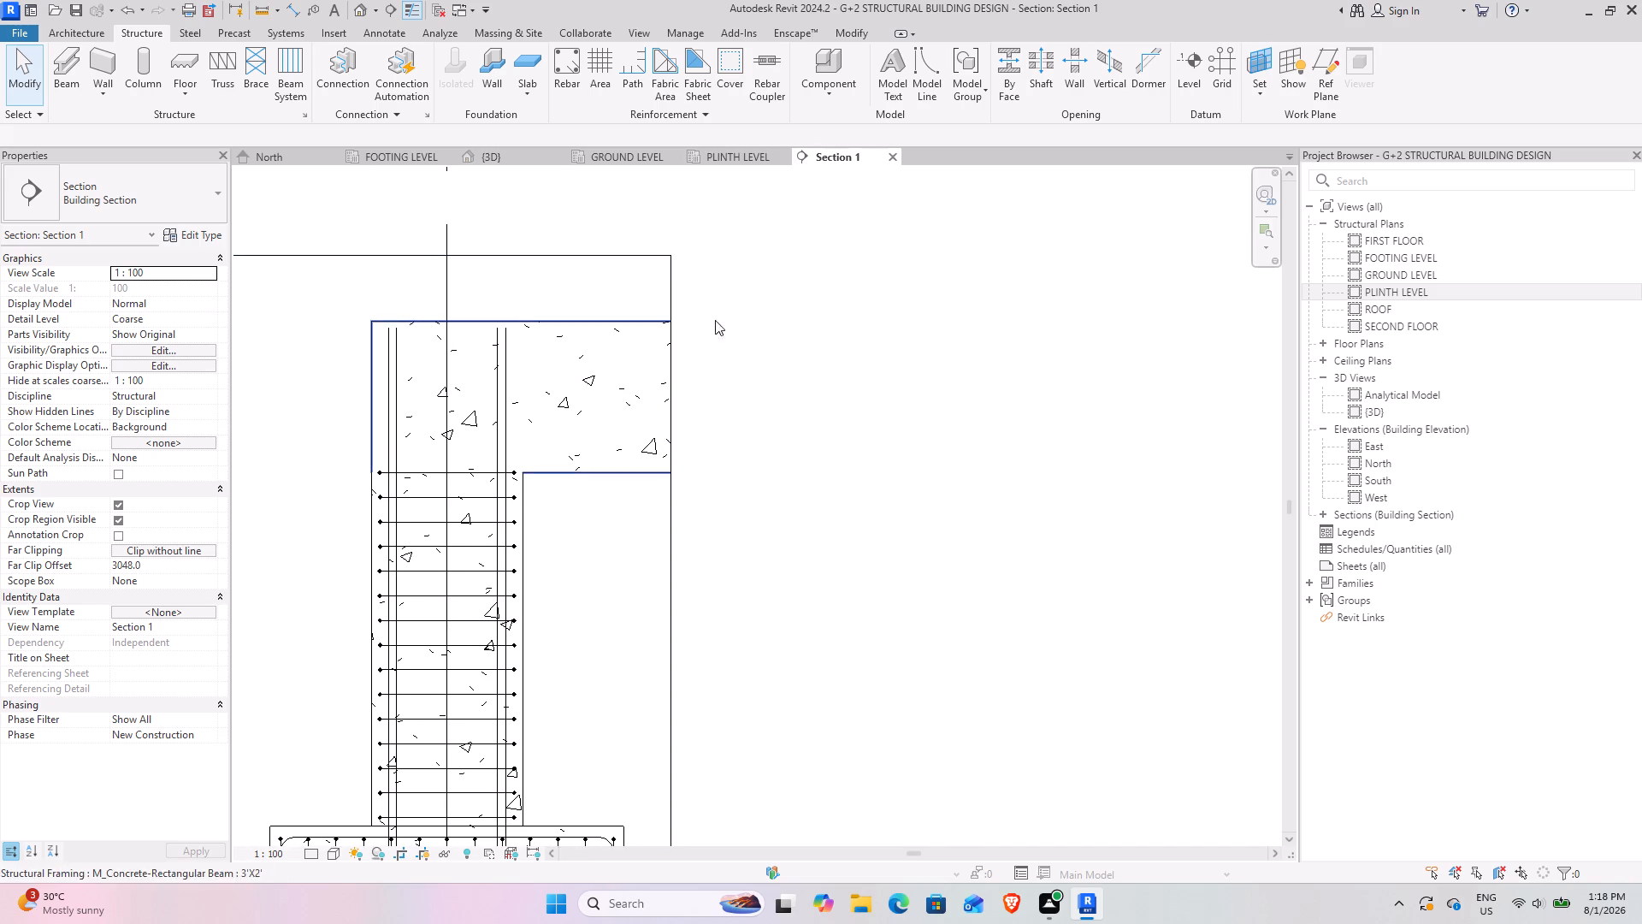
{"action": "left_click", "coordinate": [706, 151]}
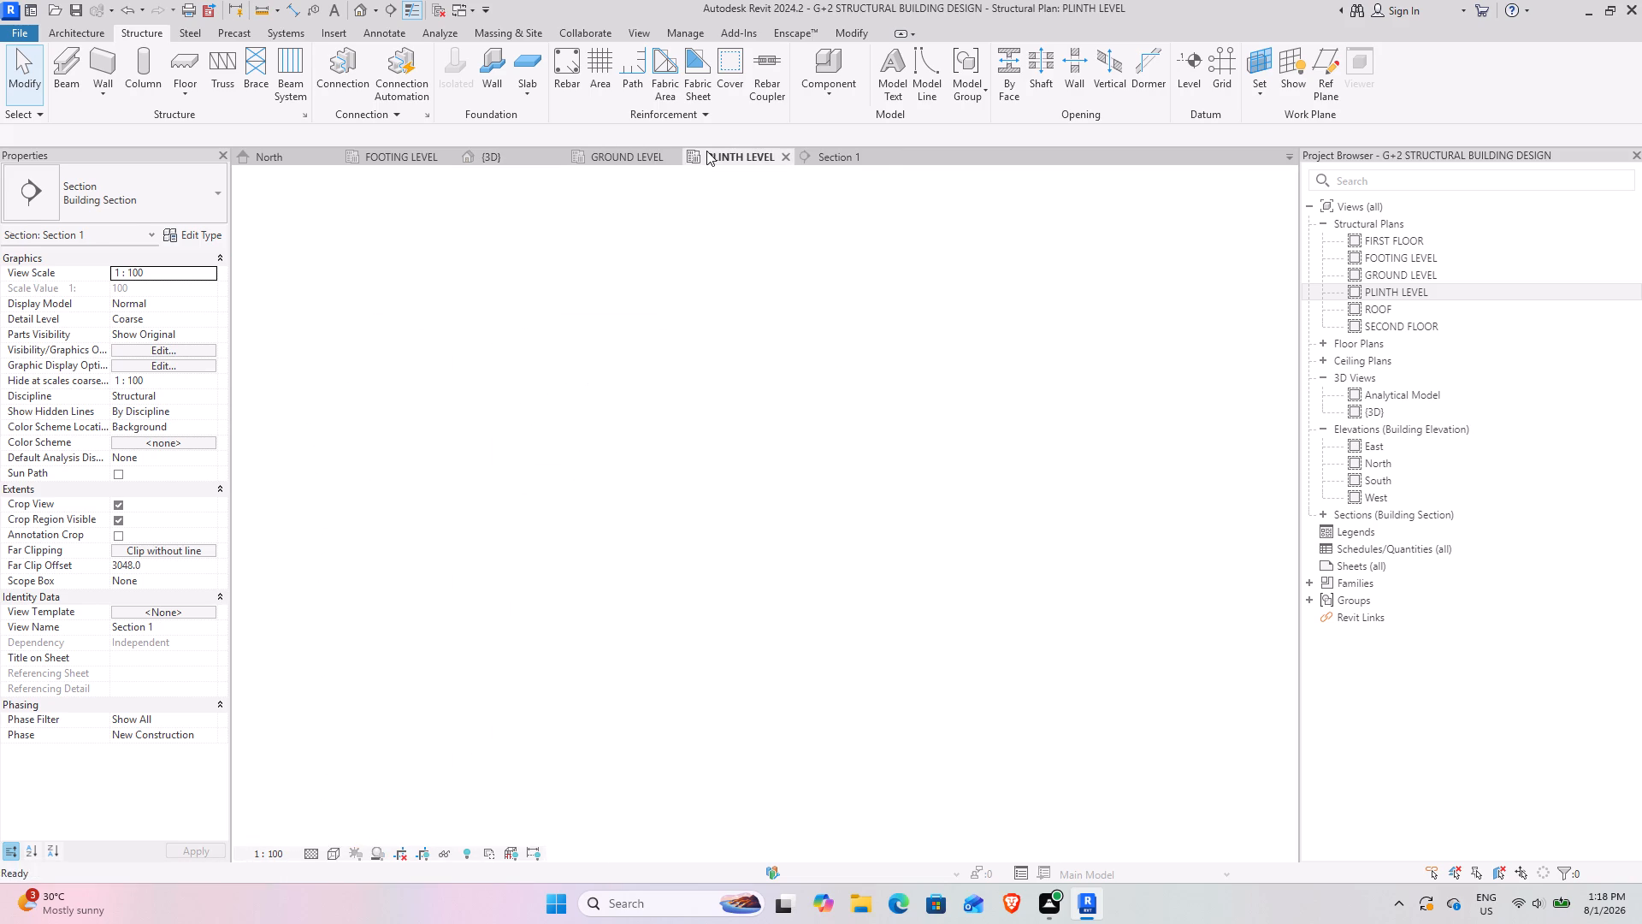
{"action": "scroll", "coordinate": [584, 574], "scroll_direction": "down", "scroll_amount": 2}
{"action": "middle_click_drag", "start_coordinate": [503, 572], "coordinate": [536, 528]}
On the GROUND LEVEL plan, delete the section placed through the corner footing at grids 1/6.
{"action": "left_click", "coordinate": [605, 132]}
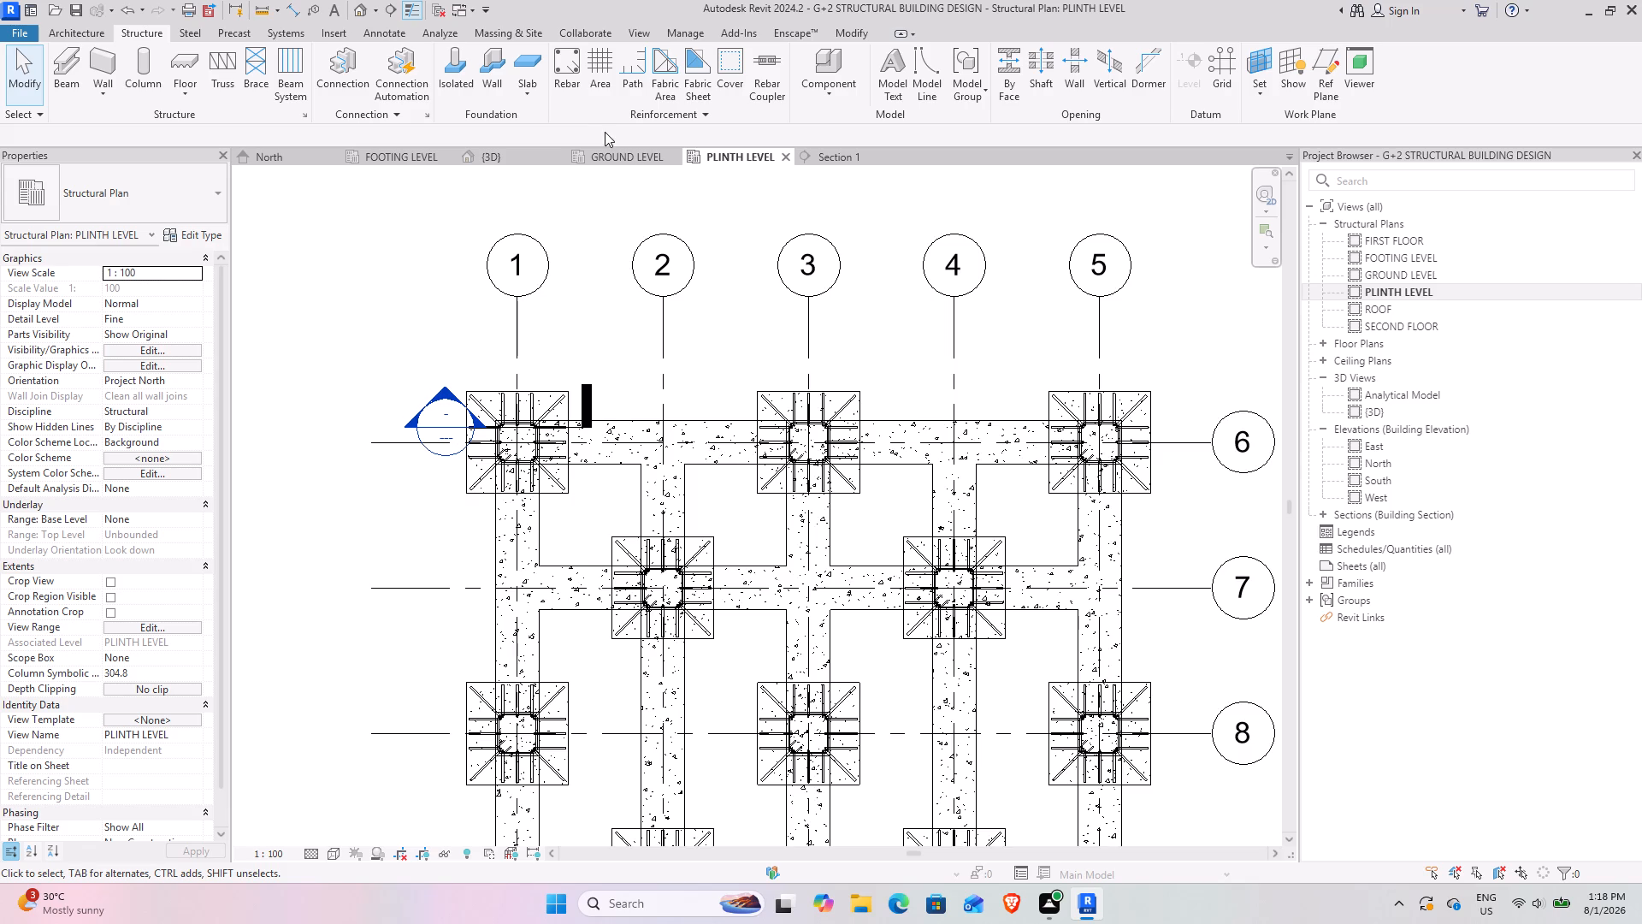
{"action": "double_click", "coordinate": [613, 144]}
{"action": "left_click", "coordinate": [614, 151]}
{"action": "scroll", "coordinate": [622, 599], "scroll_direction": "down", "scroll_amount": 2}
{"action": "middle_click_drag", "start_coordinate": [702, 553], "coordinate": [698, 358]}
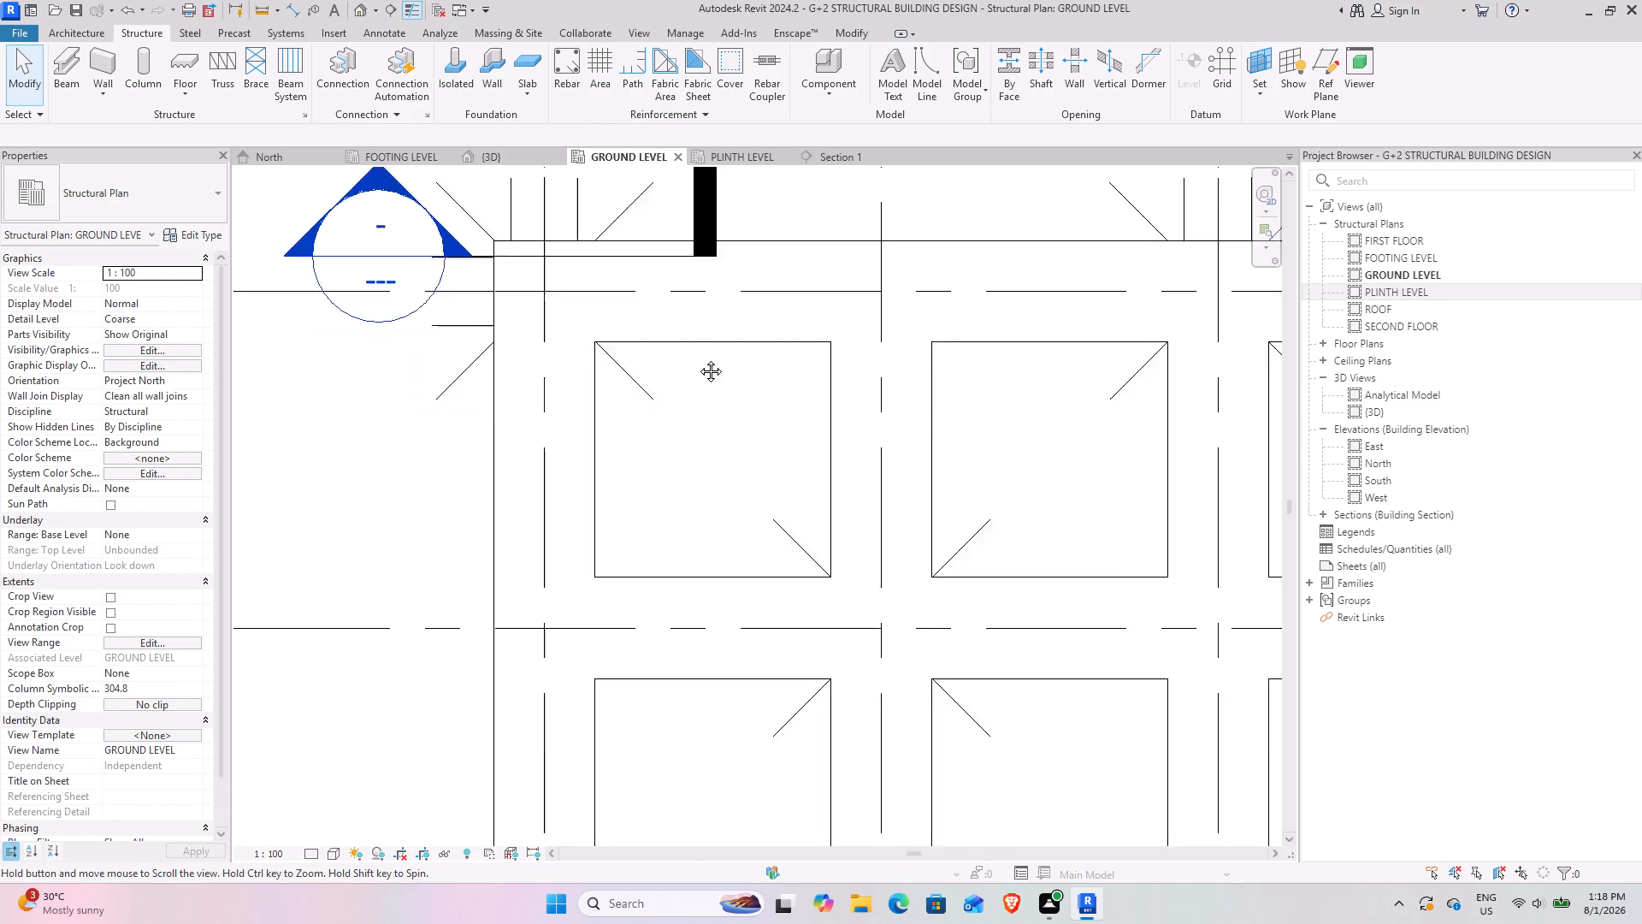
{"action": "middle_click_drag", "start_coordinate": [698, 358], "coordinate": [682, 414]}
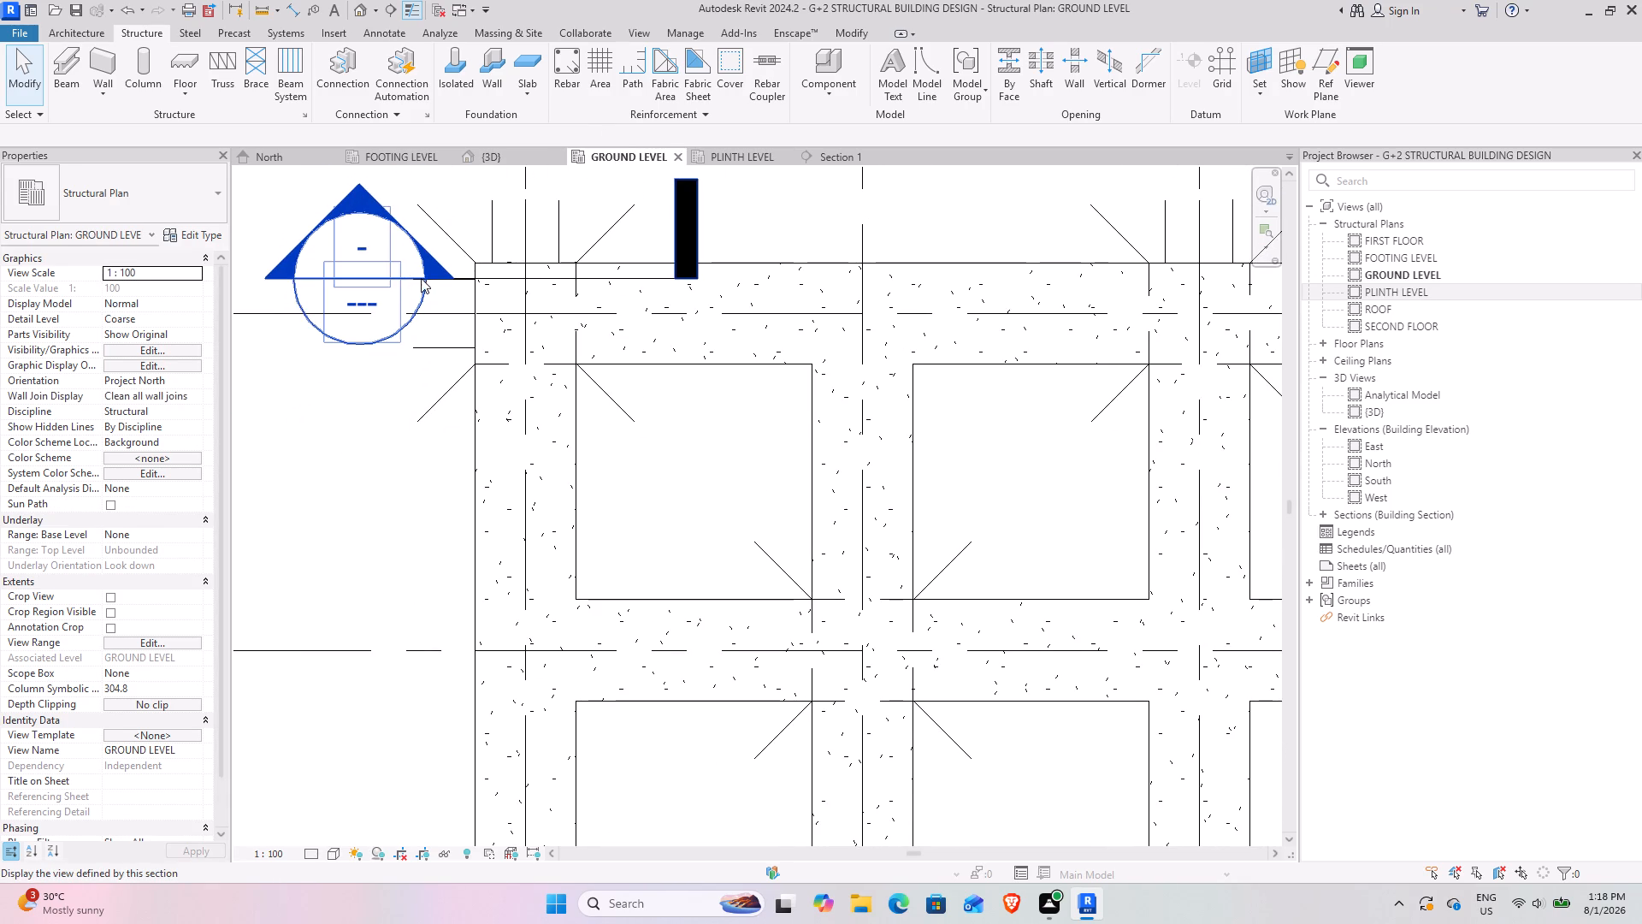
{"action": "left_click", "coordinate": [421, 278]}
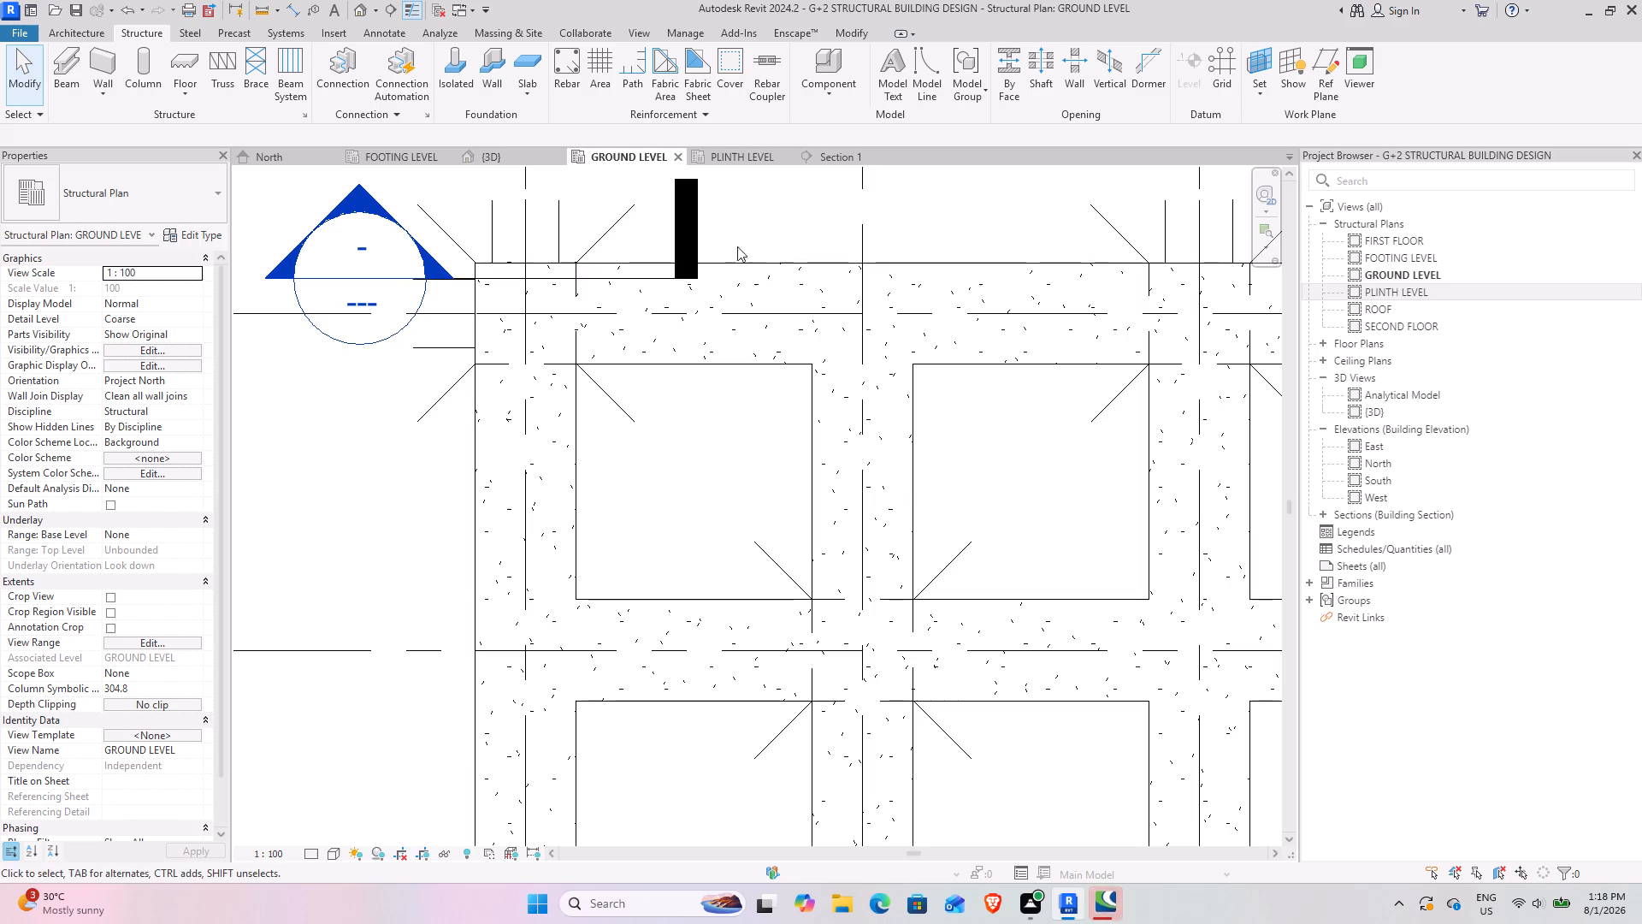
{"action": "left_click", "coordinate": [669, 275]}
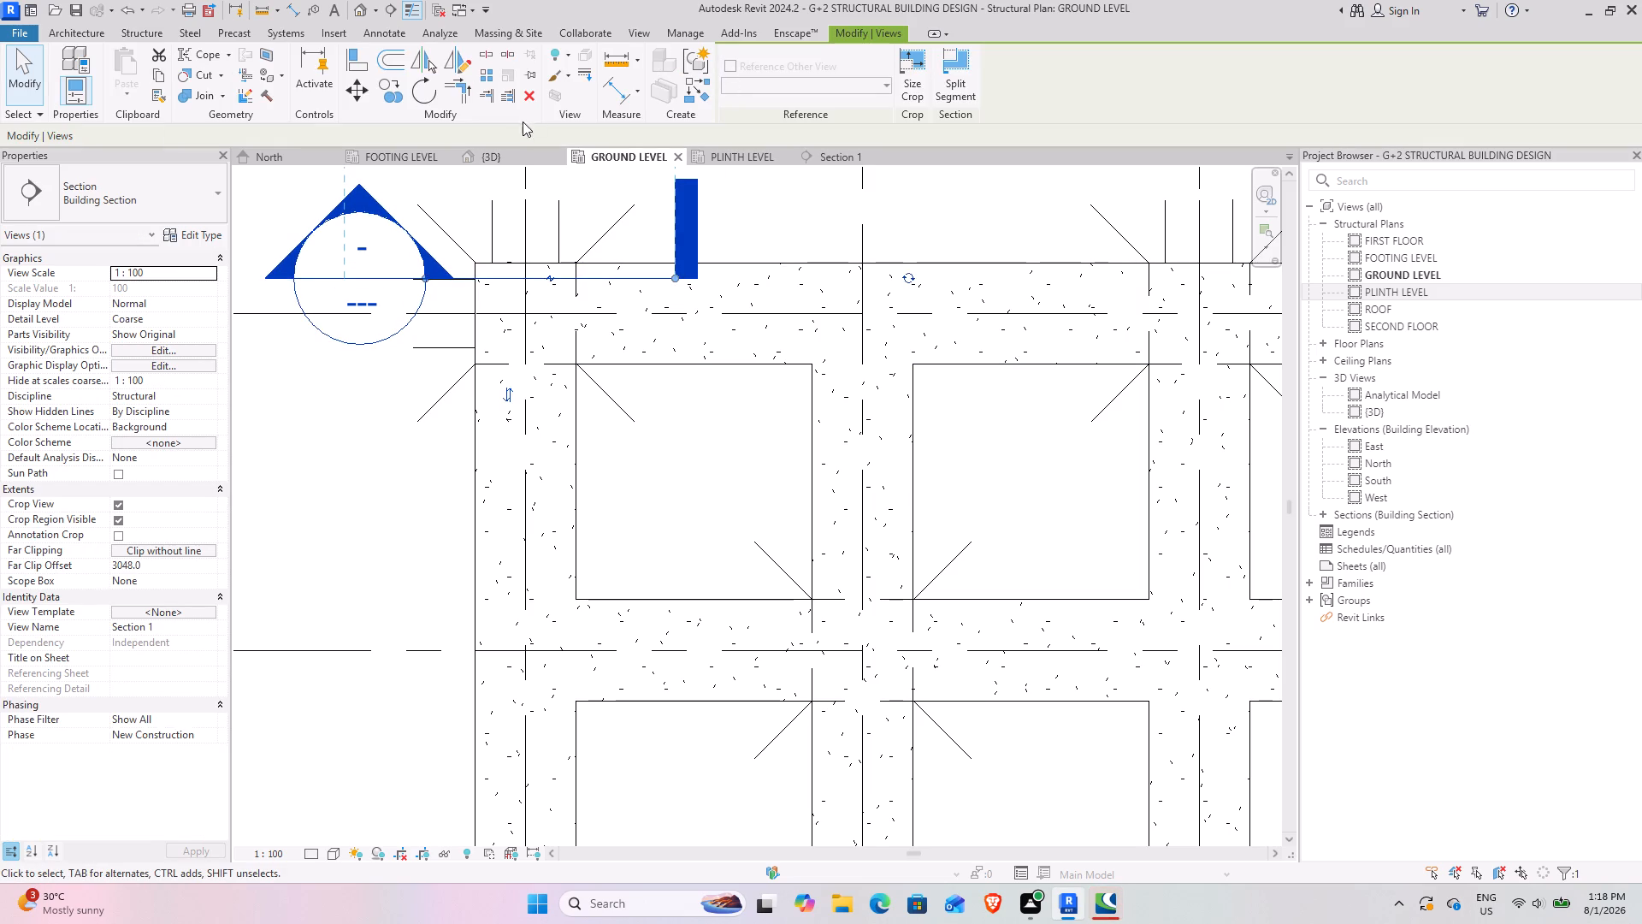
{"action": "left_click", "coordinate": [540, 101]}
{"action": "left_click", "coordinate": [535, 94]}
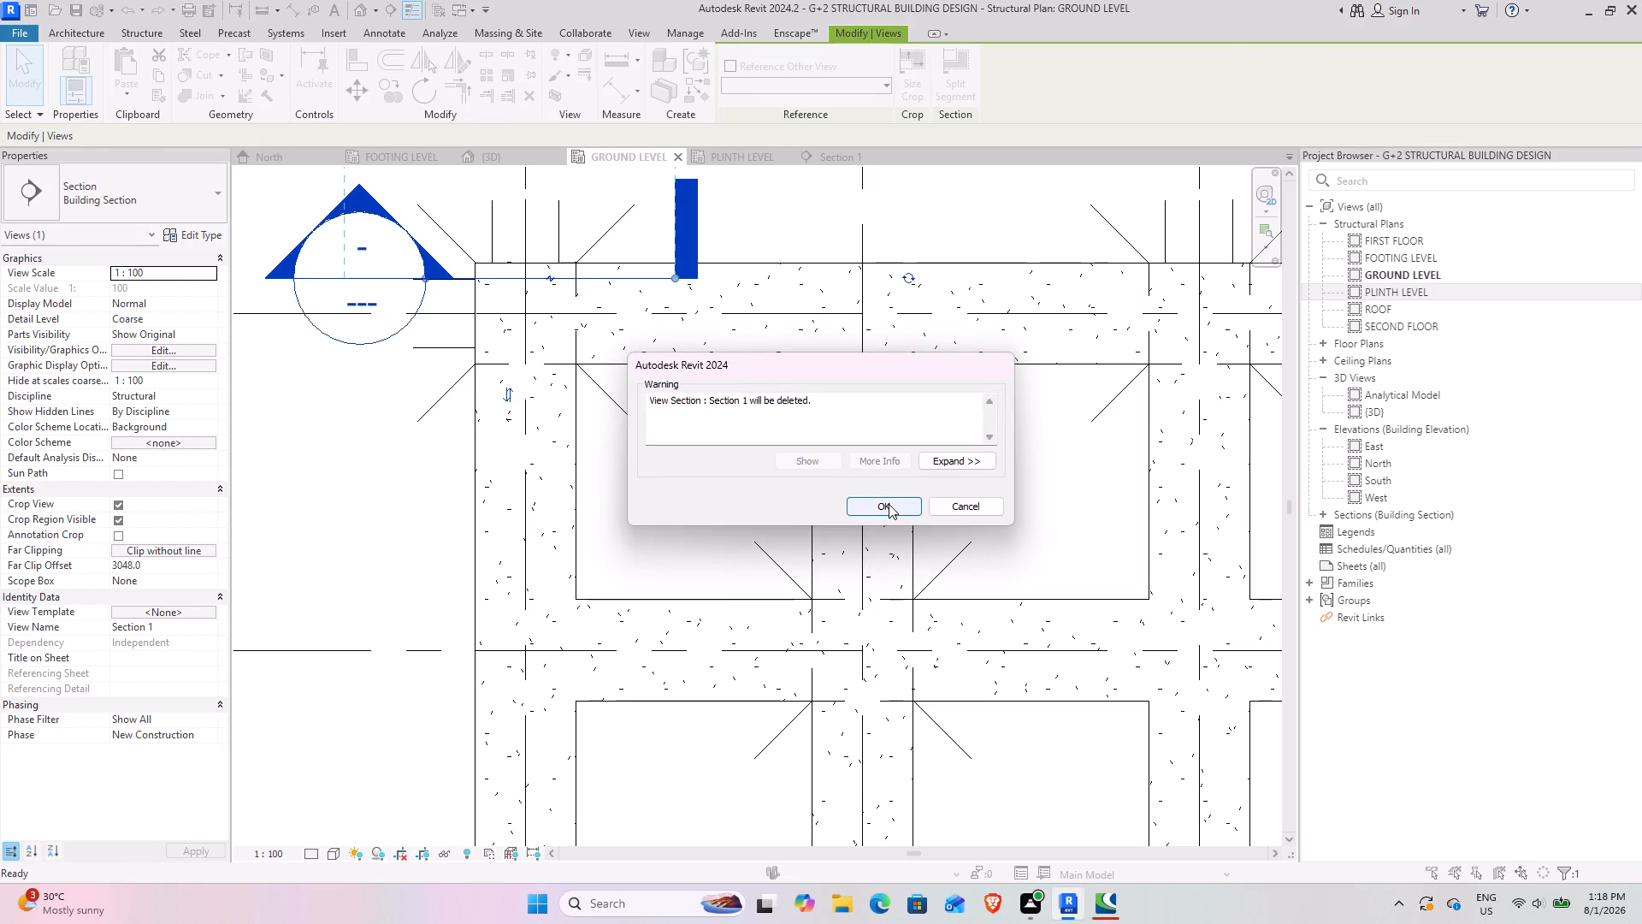
{"action": "left_click", "coordinate": [889, 504]}
Draw a building section across the grid 1 beam between grids 6 and 7, and open its view.
{"action": "left_click", "coordinate": [391, 7]}
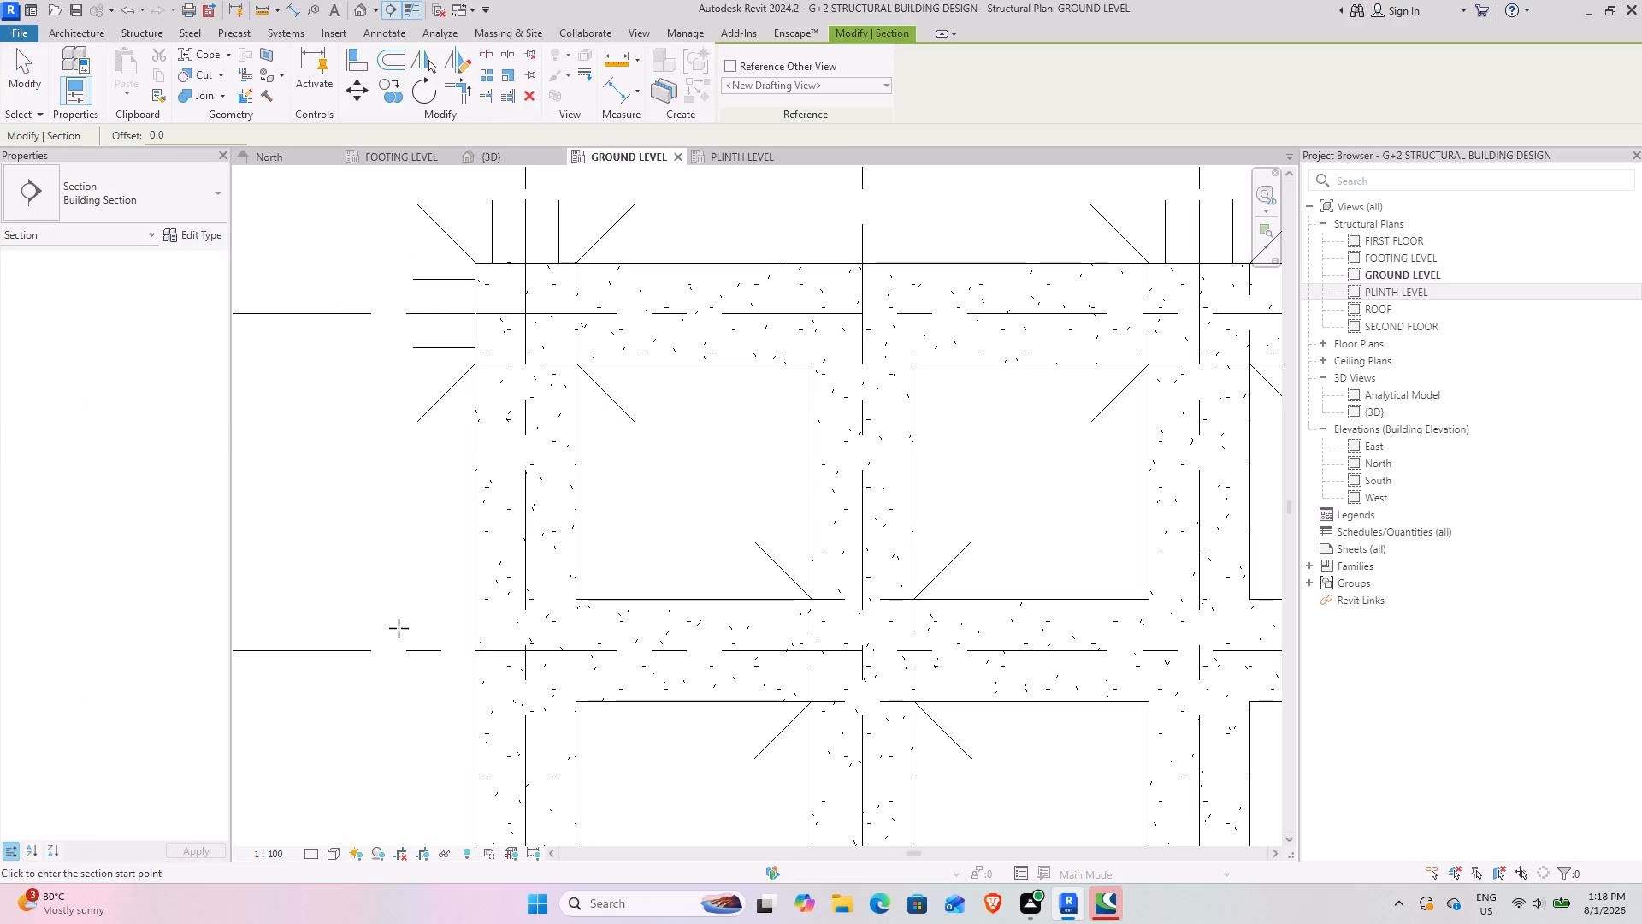
{"action": "left_click", "coordinate": [426, 518]}
{"action": "left_click", "coordinate": [651, 528]}
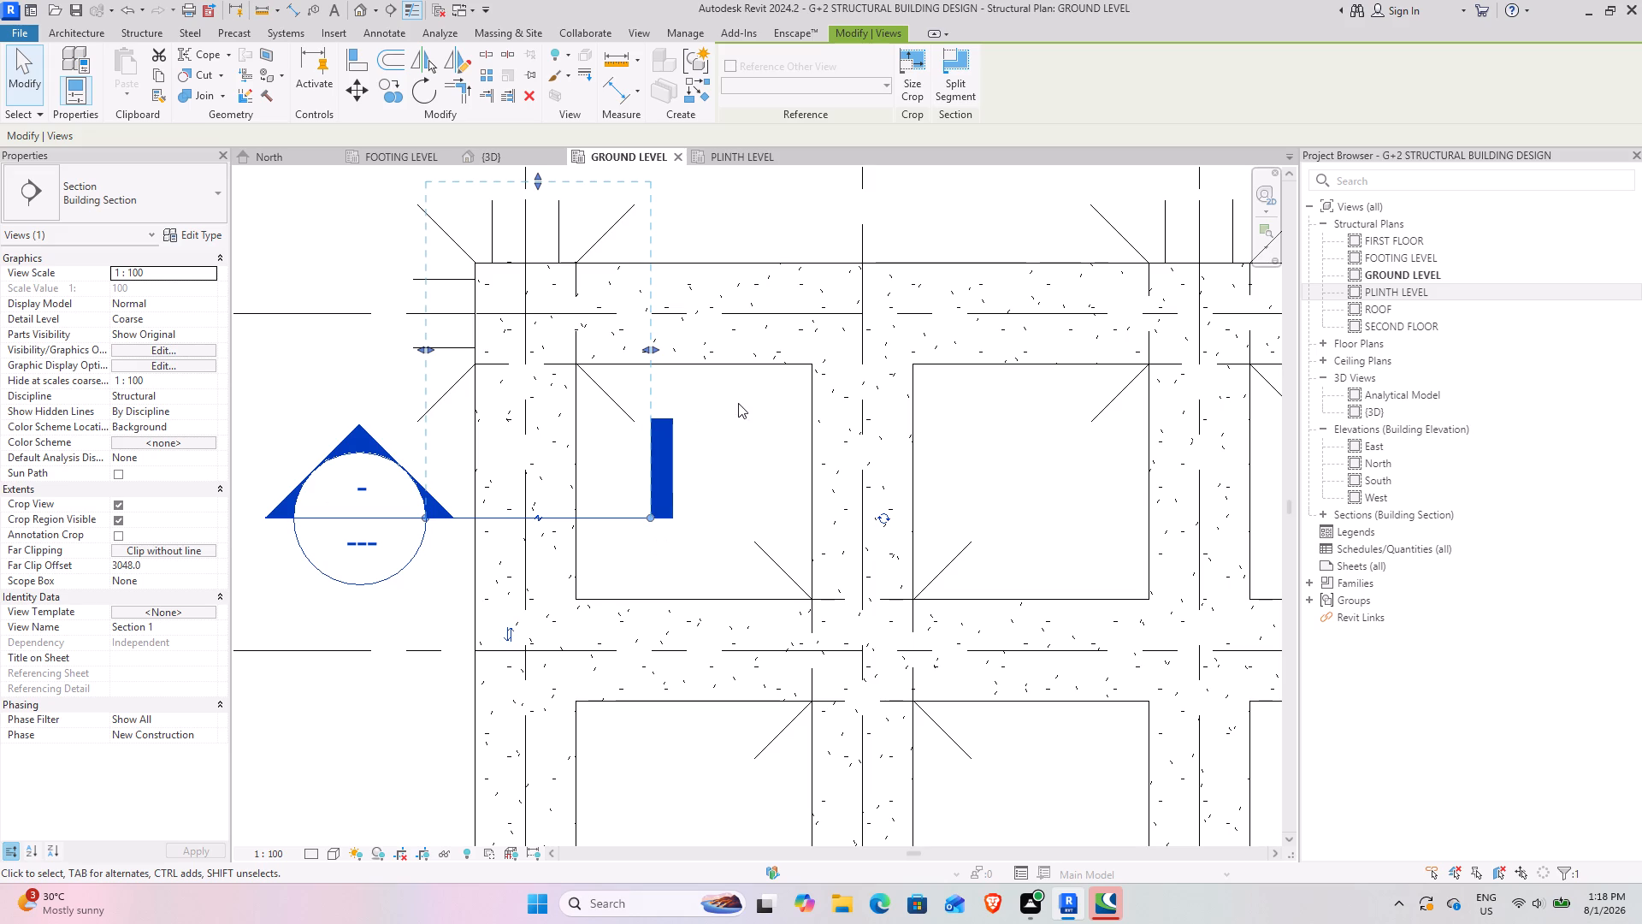
{"action": "right_click", "coordinate": [322, 478]}
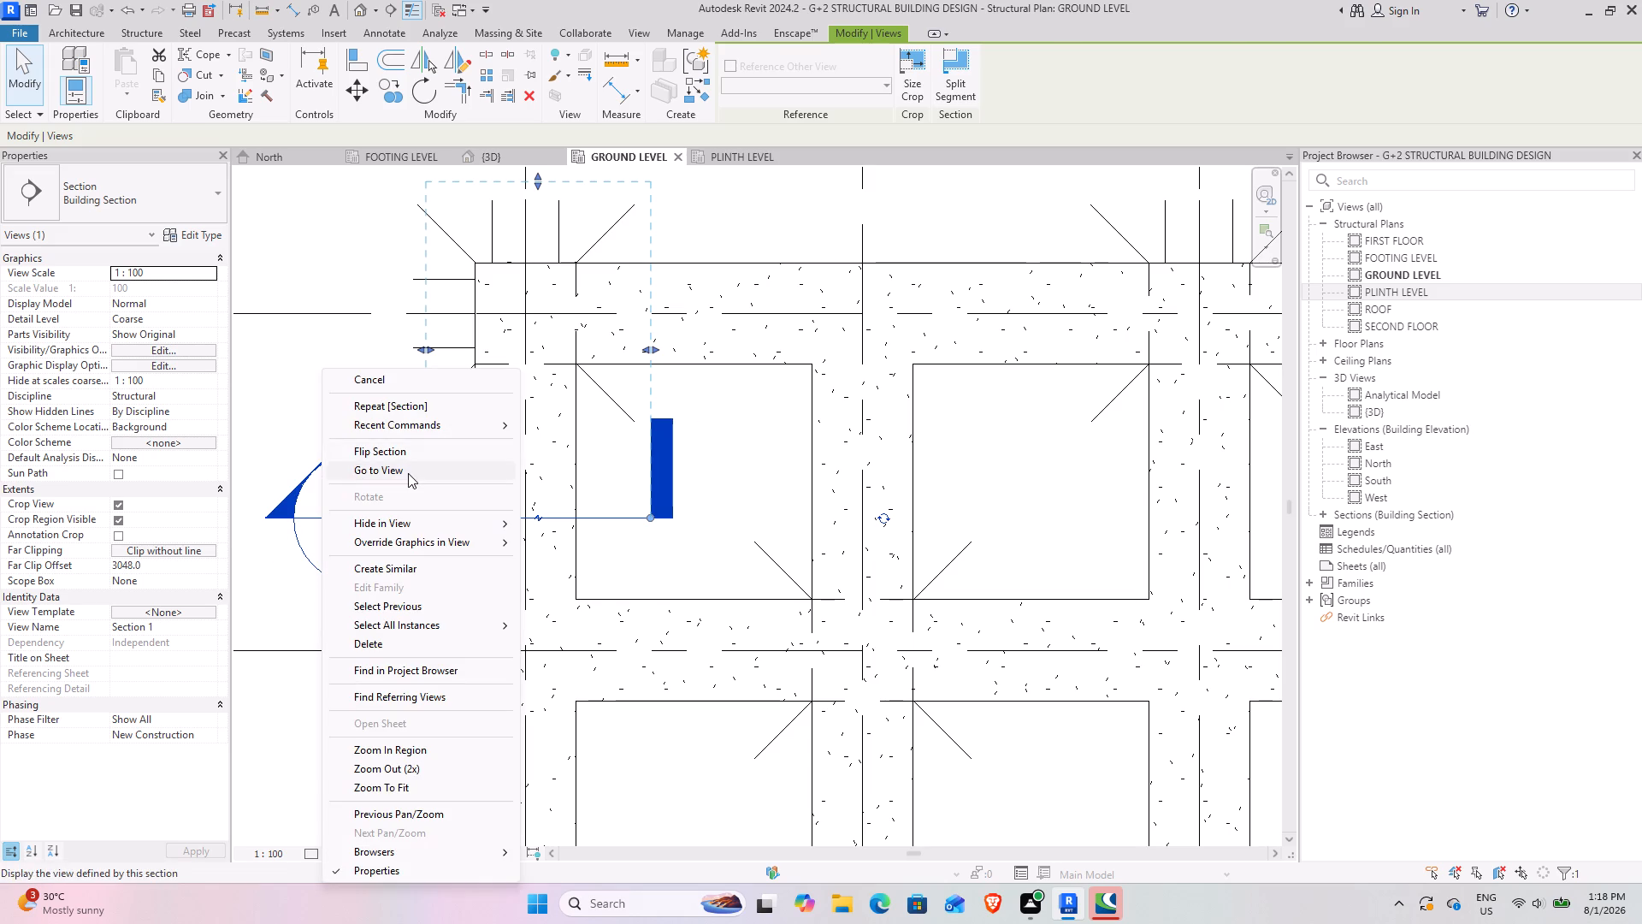
{"action": "left_click", "coordinate": [408, 473]}
{"action": "scroll", "coordinate": [794, 589], "scroll_direction": "up", "scroll_amount": 6}
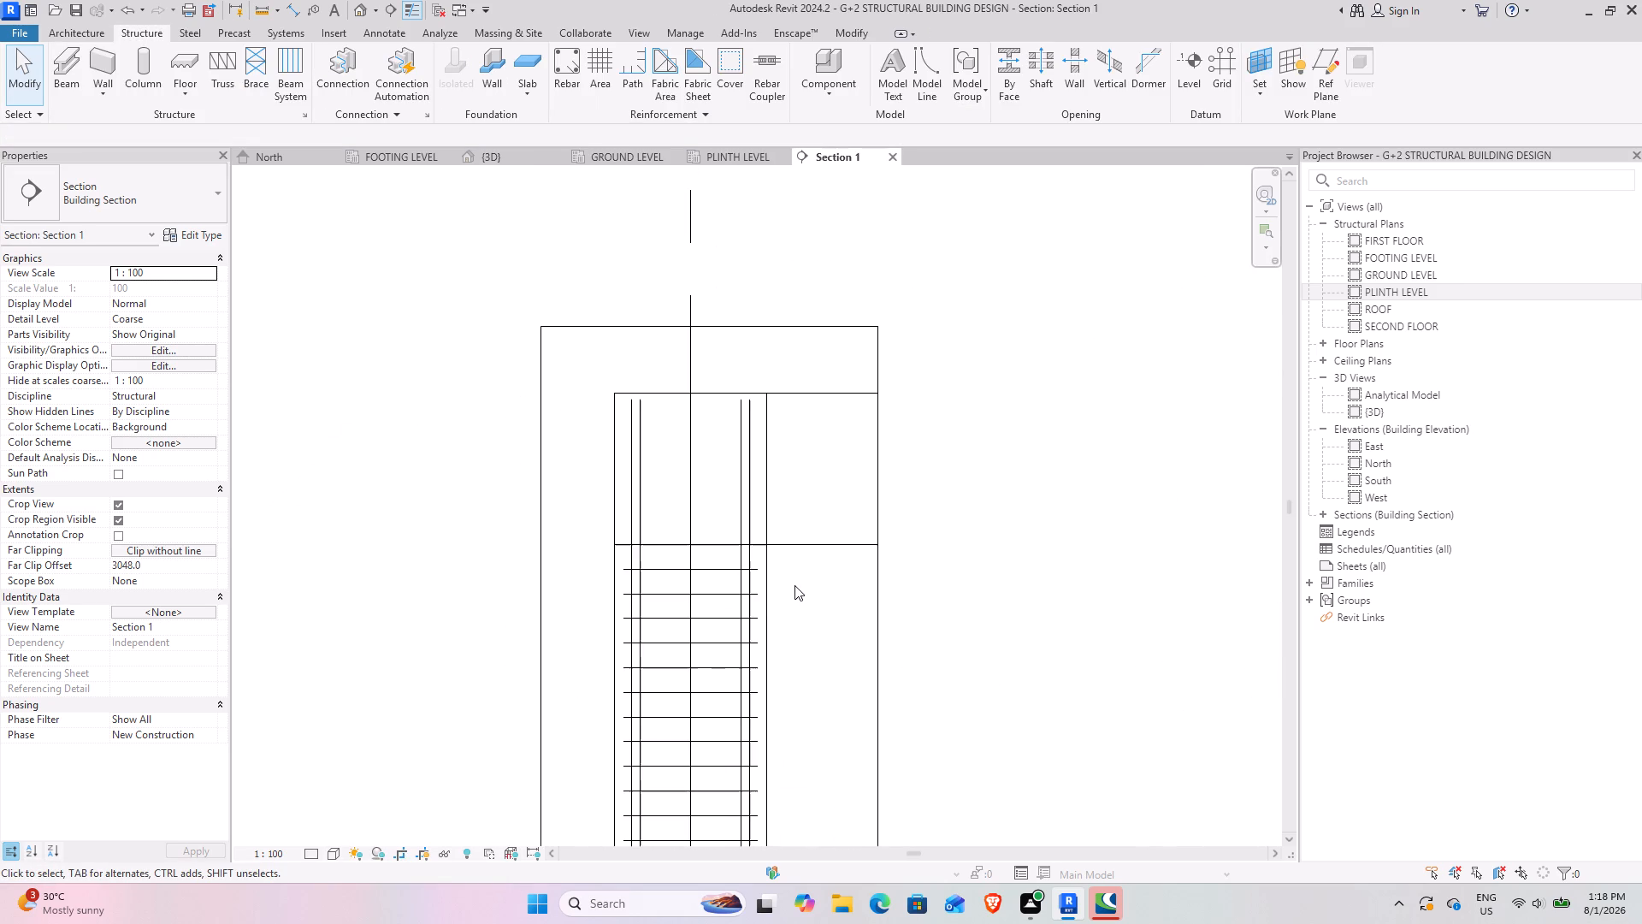
{"action": "middle_click_drag", "start_coordinate": [758, 624], "coordinate": [842, 564]}
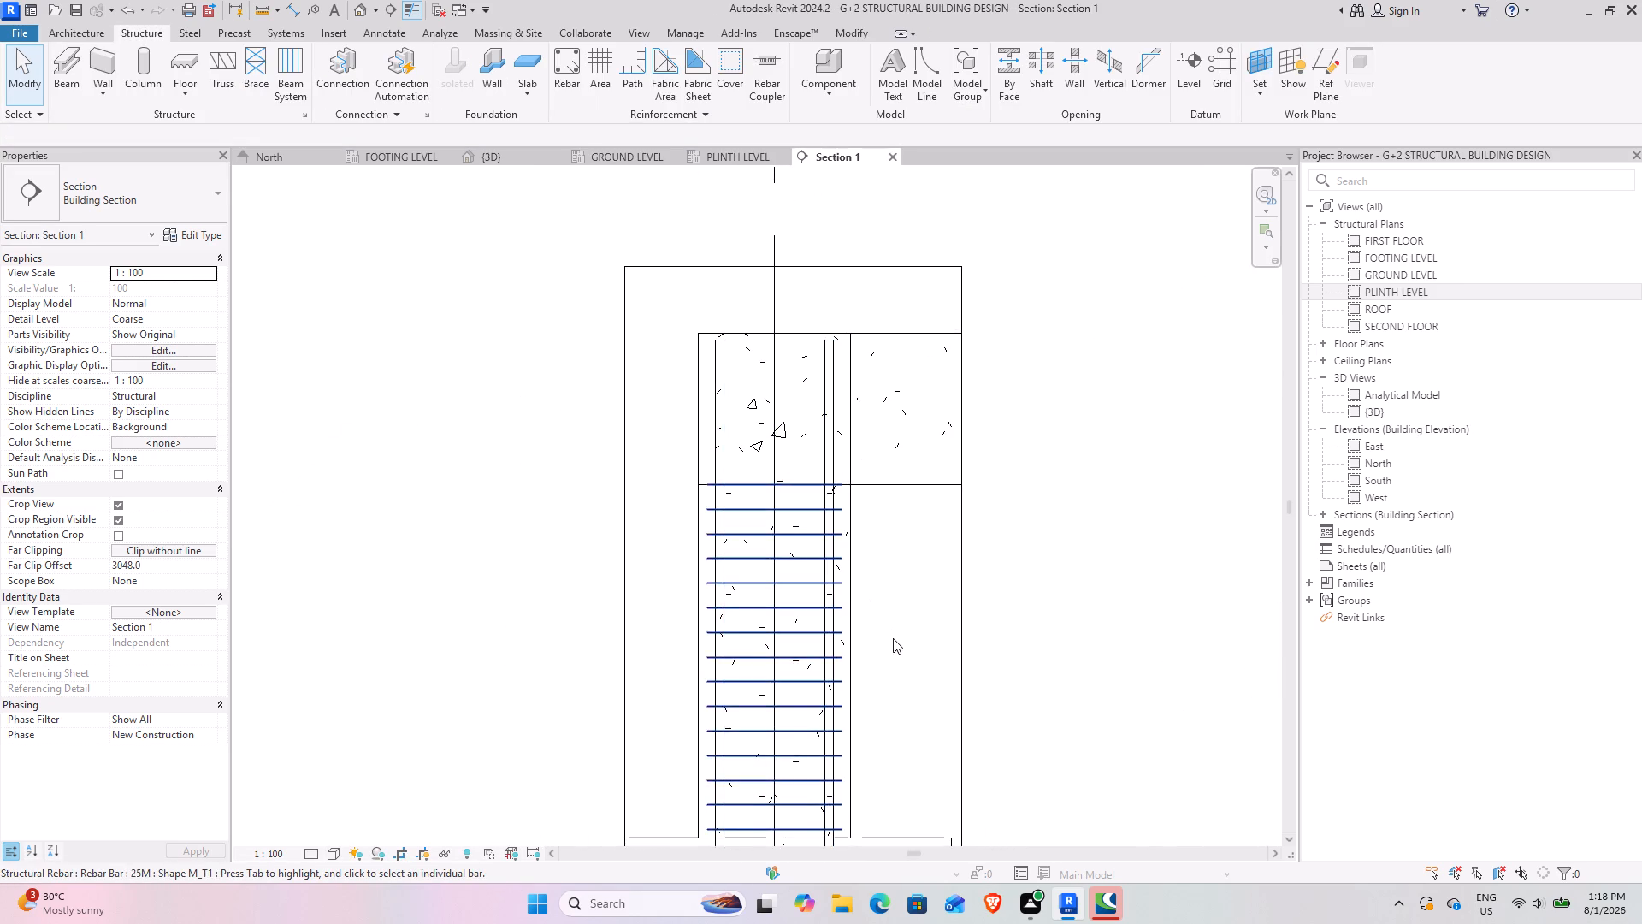
{"action": "middle_click_drag", "start_coordinate": [892, 628], "coordinate": [755, 443]}
{"action": "left_click", "coordinate": [825, 630]}
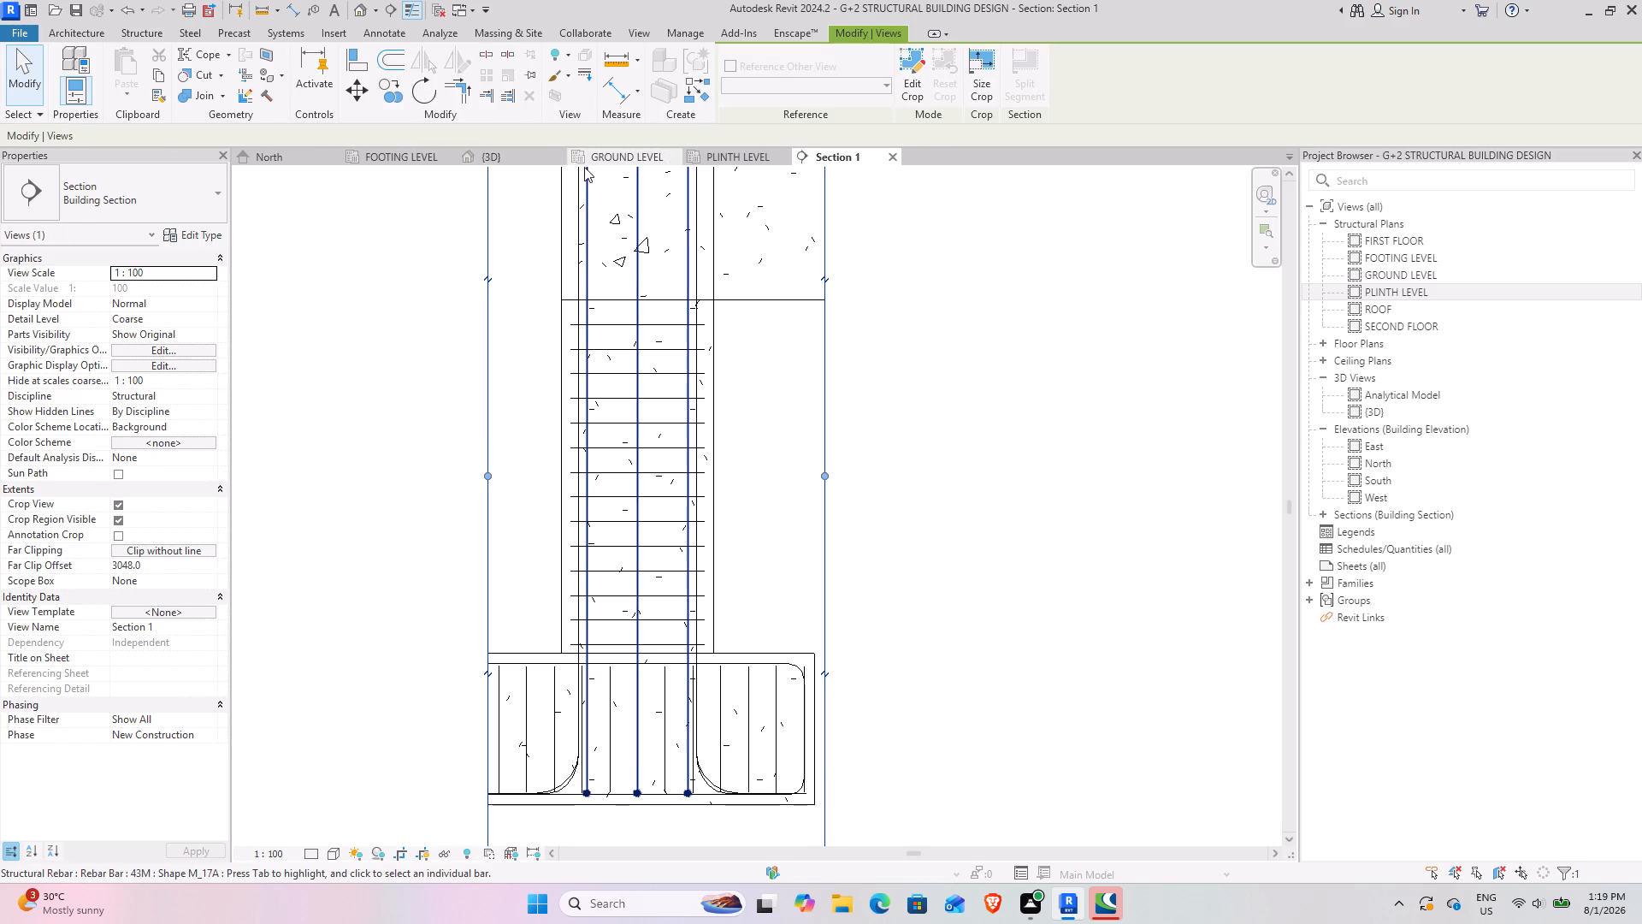
Shorten the new section's far clip offset to about 625 mm so its view cuts only the beam, excluding the column and footing.
{"action": "left_click", "coordinate": [609, 157]}
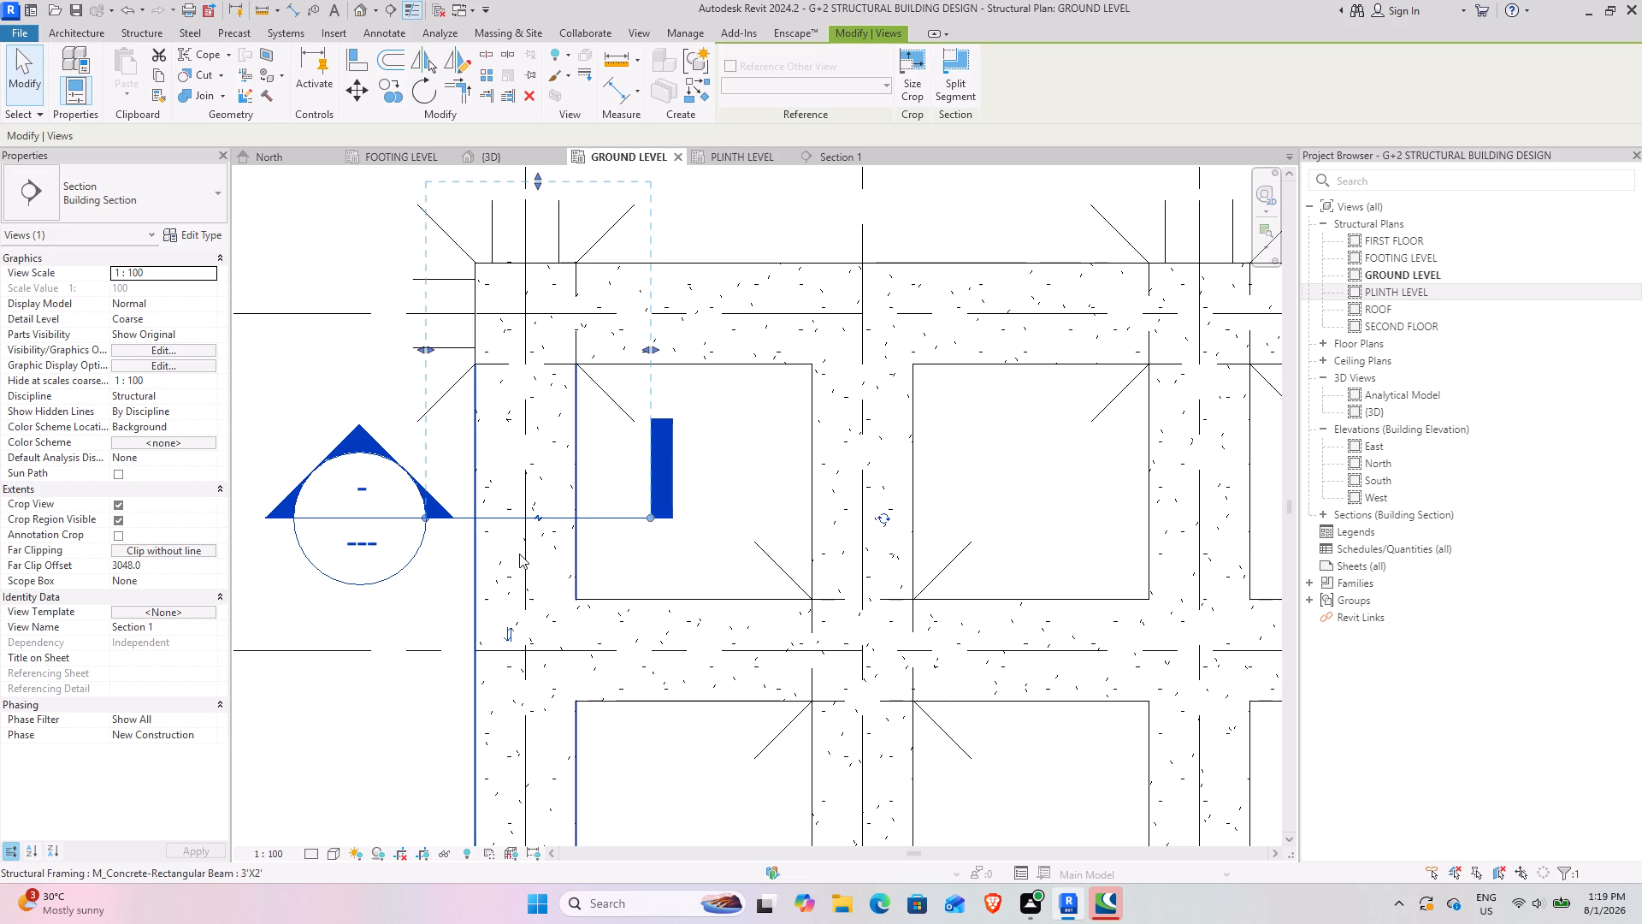
{"action": "left_click_drag", "start_coordinate": [535, 183], "coordinate": [535, 310]}
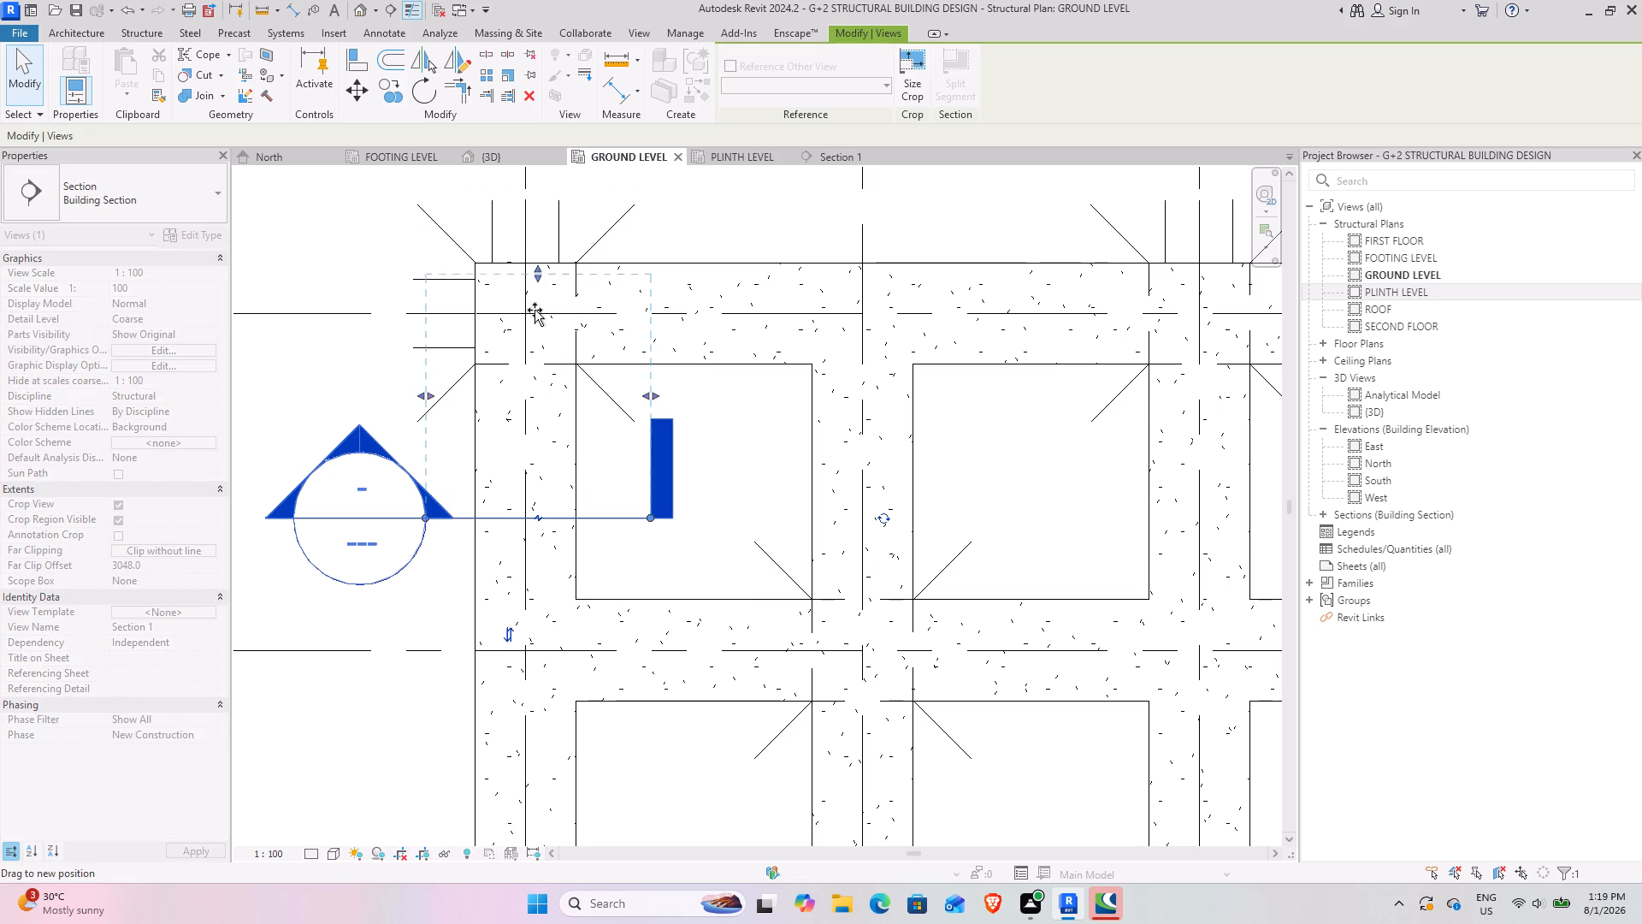
{"action": "left_click_drag", "start_coordinate": [535, 310], "coordinate": [535, 422]}
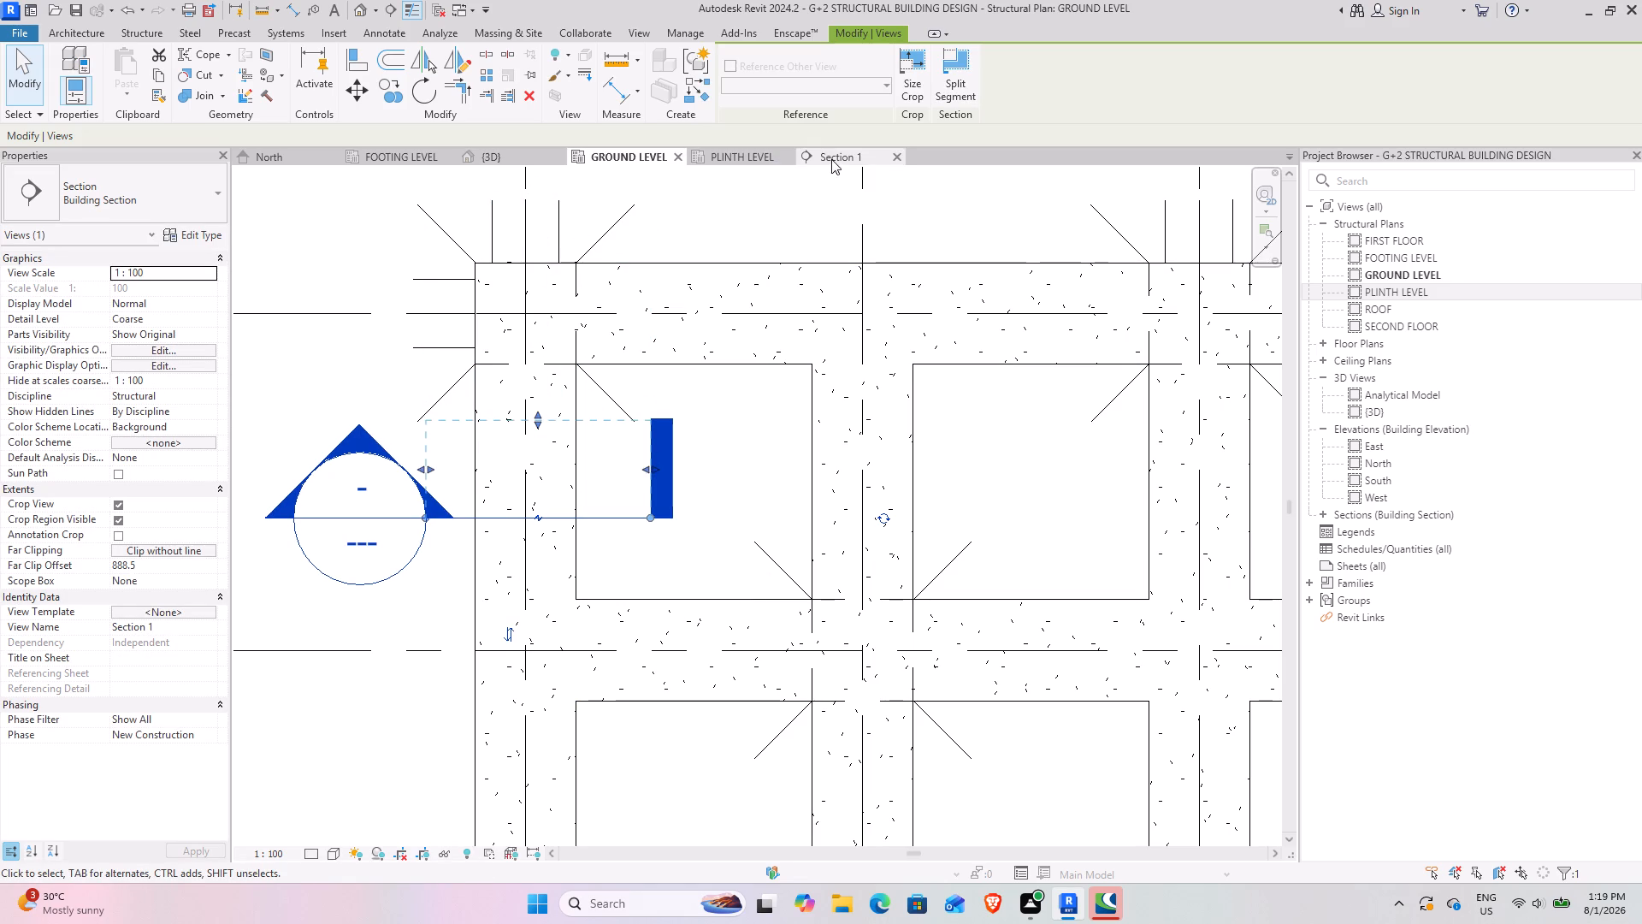
{"action": "left_click", "coordinate": [831, 159]}
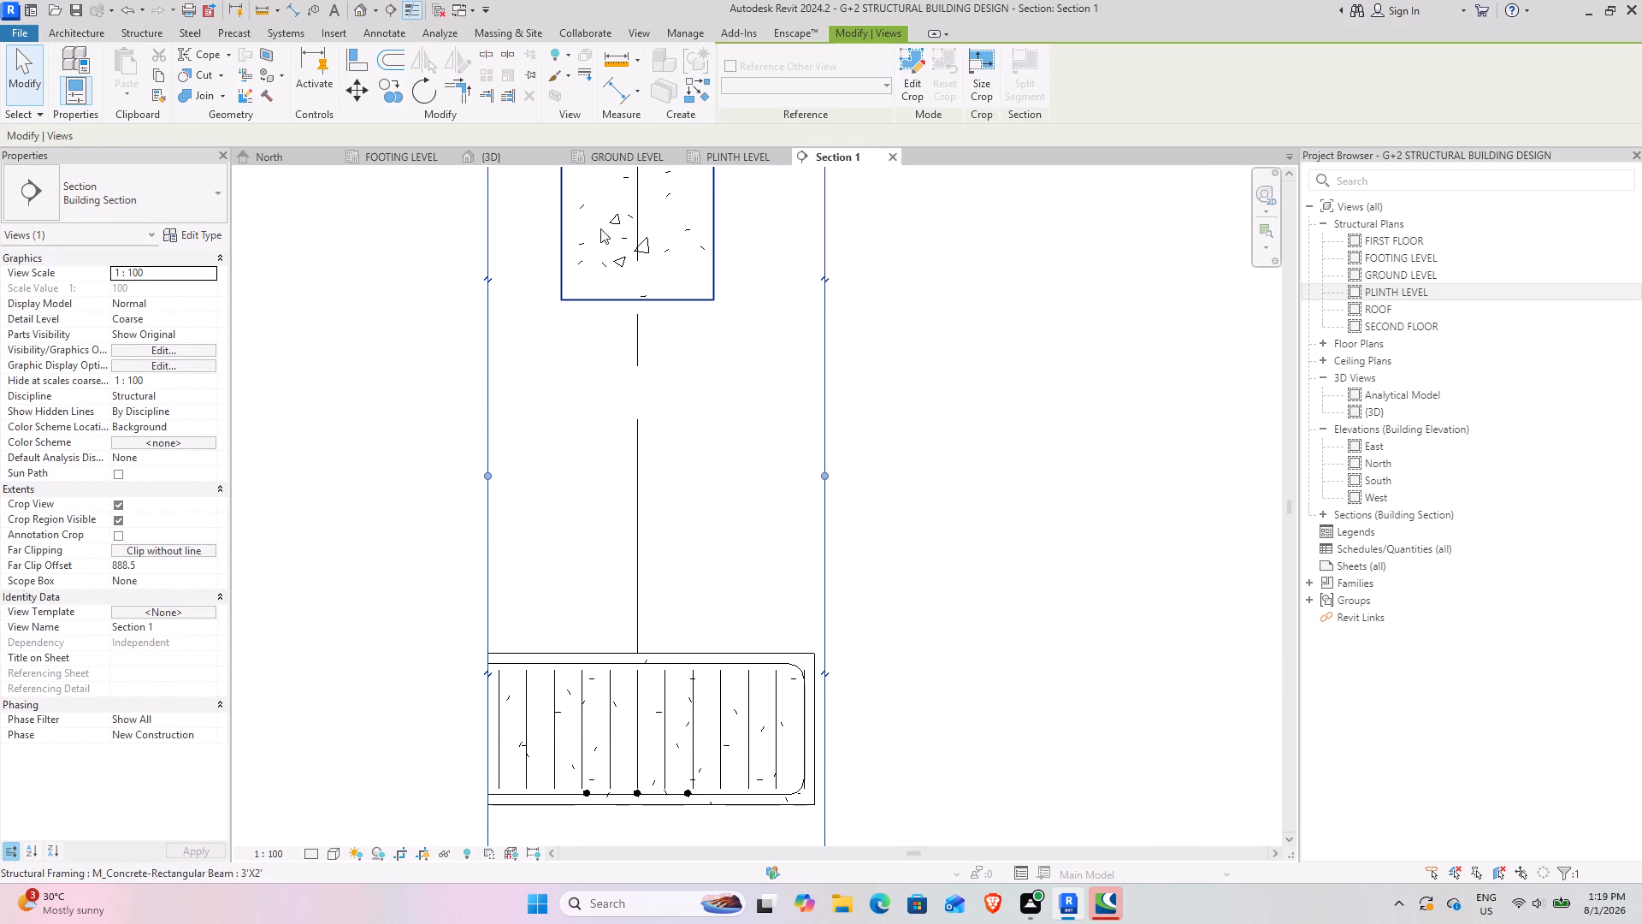
{"action": "left_click", "coordinate": [608, 159]}
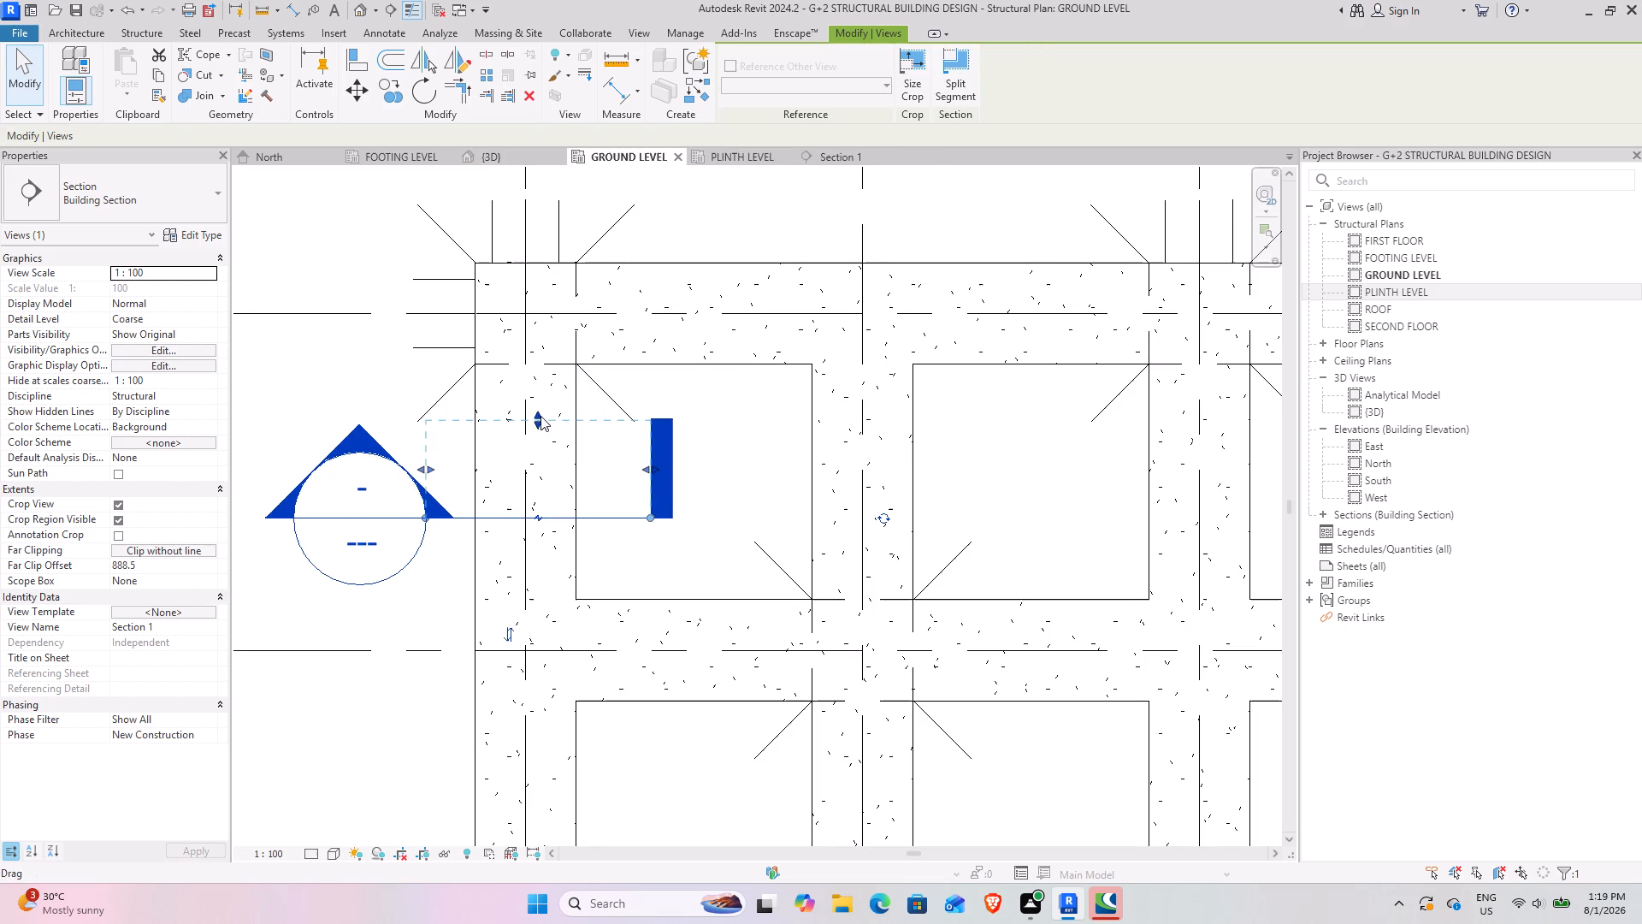
{"action": "left_click_drag", "start_coordinate": [537, 421], "coordinate": [537, 450]}
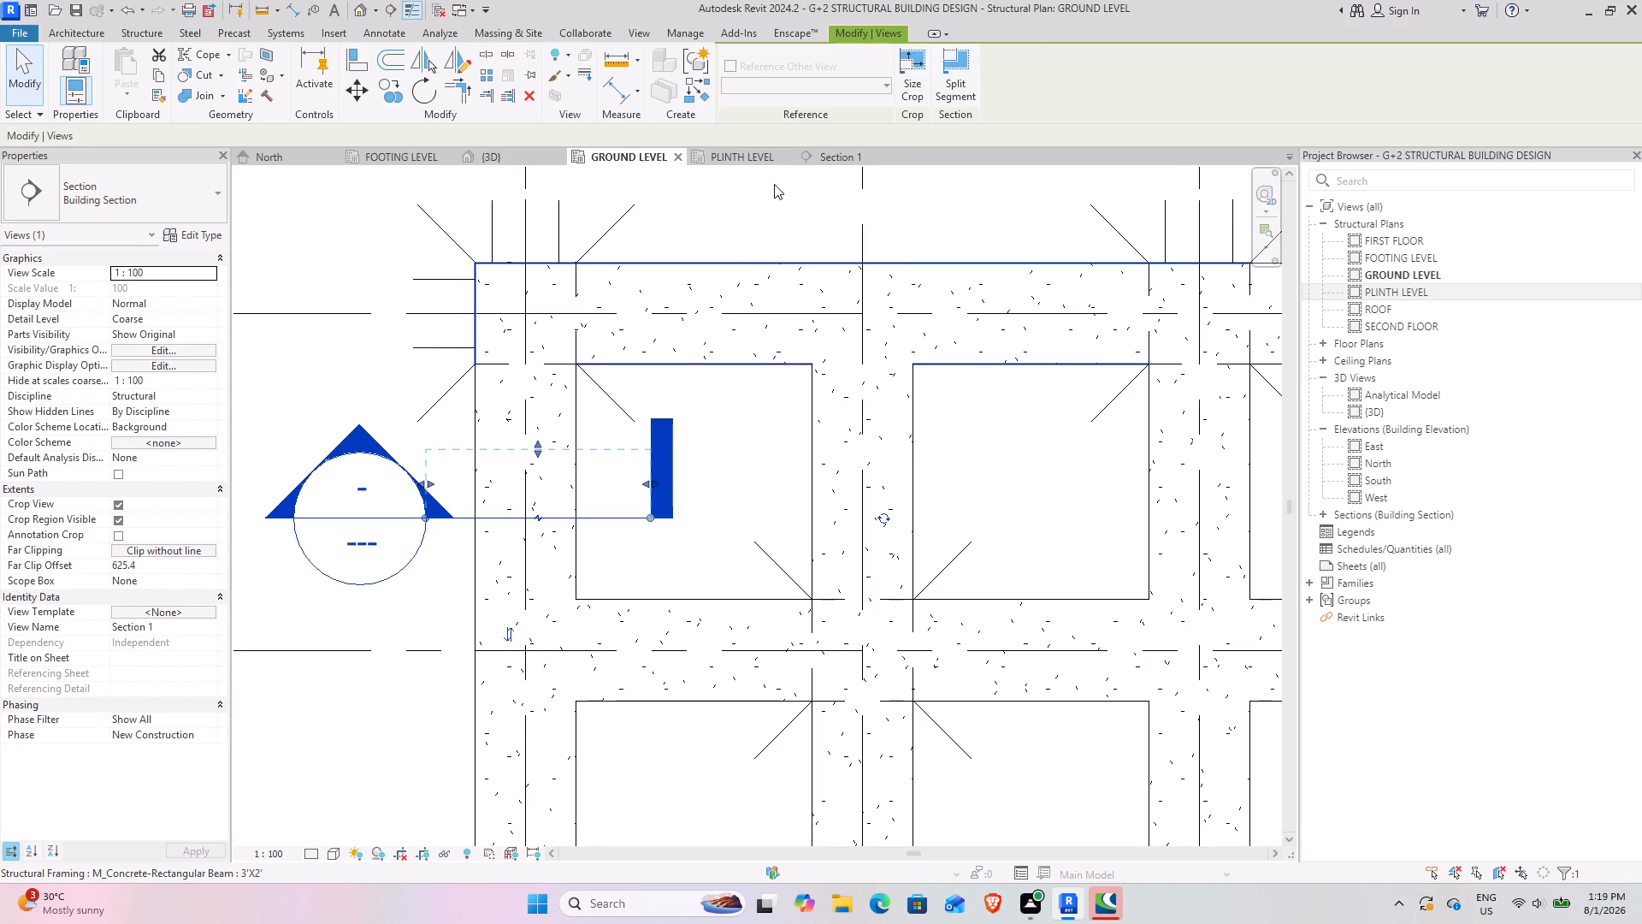
{"action": "left_click", "coordinate": [830, 150]}
{"action": "scroll", "coordinate": [713, 422], "scroll_direction": "down", "scroll_amount": 3}
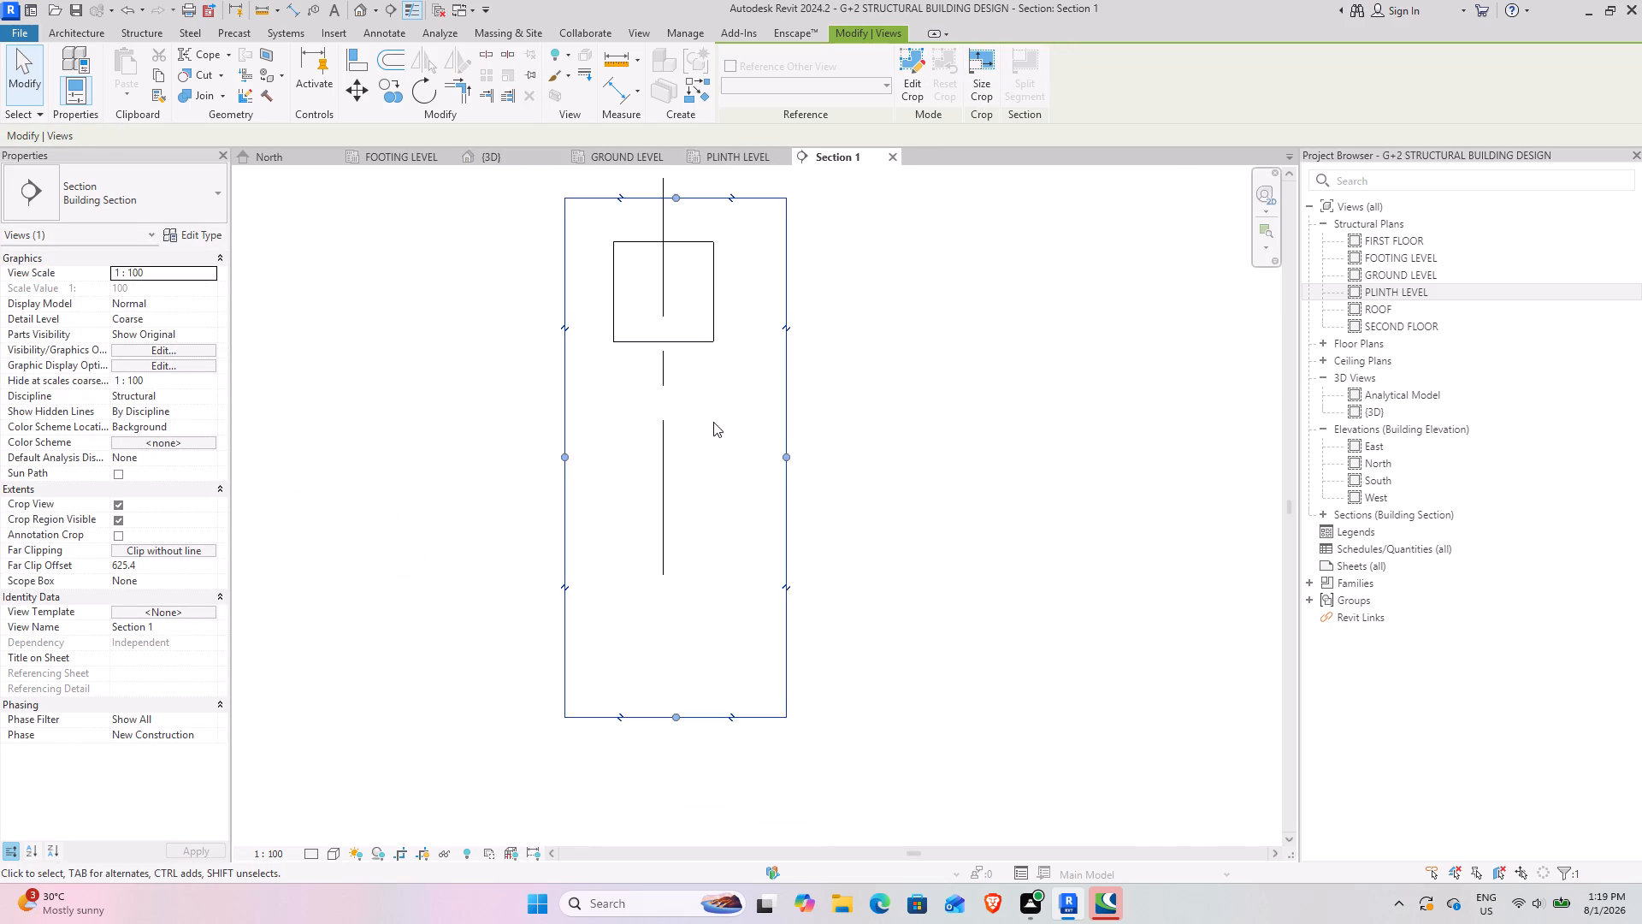
For the 3'X2' beam in the section, add a rebar cover setting named BEAM COVER.
{"action": "middle_click_drag", "start_coordinate": [713, 422], "coordinate": [614, 719]}
{"action": "scroll", "coordinate": [584, 598], "scroll_direction": "up", "scroll_amount": 4}
{"action": "scroll", "coordinate": [655, 630], "scroll_direction": "up", "scroll_amount": 2}
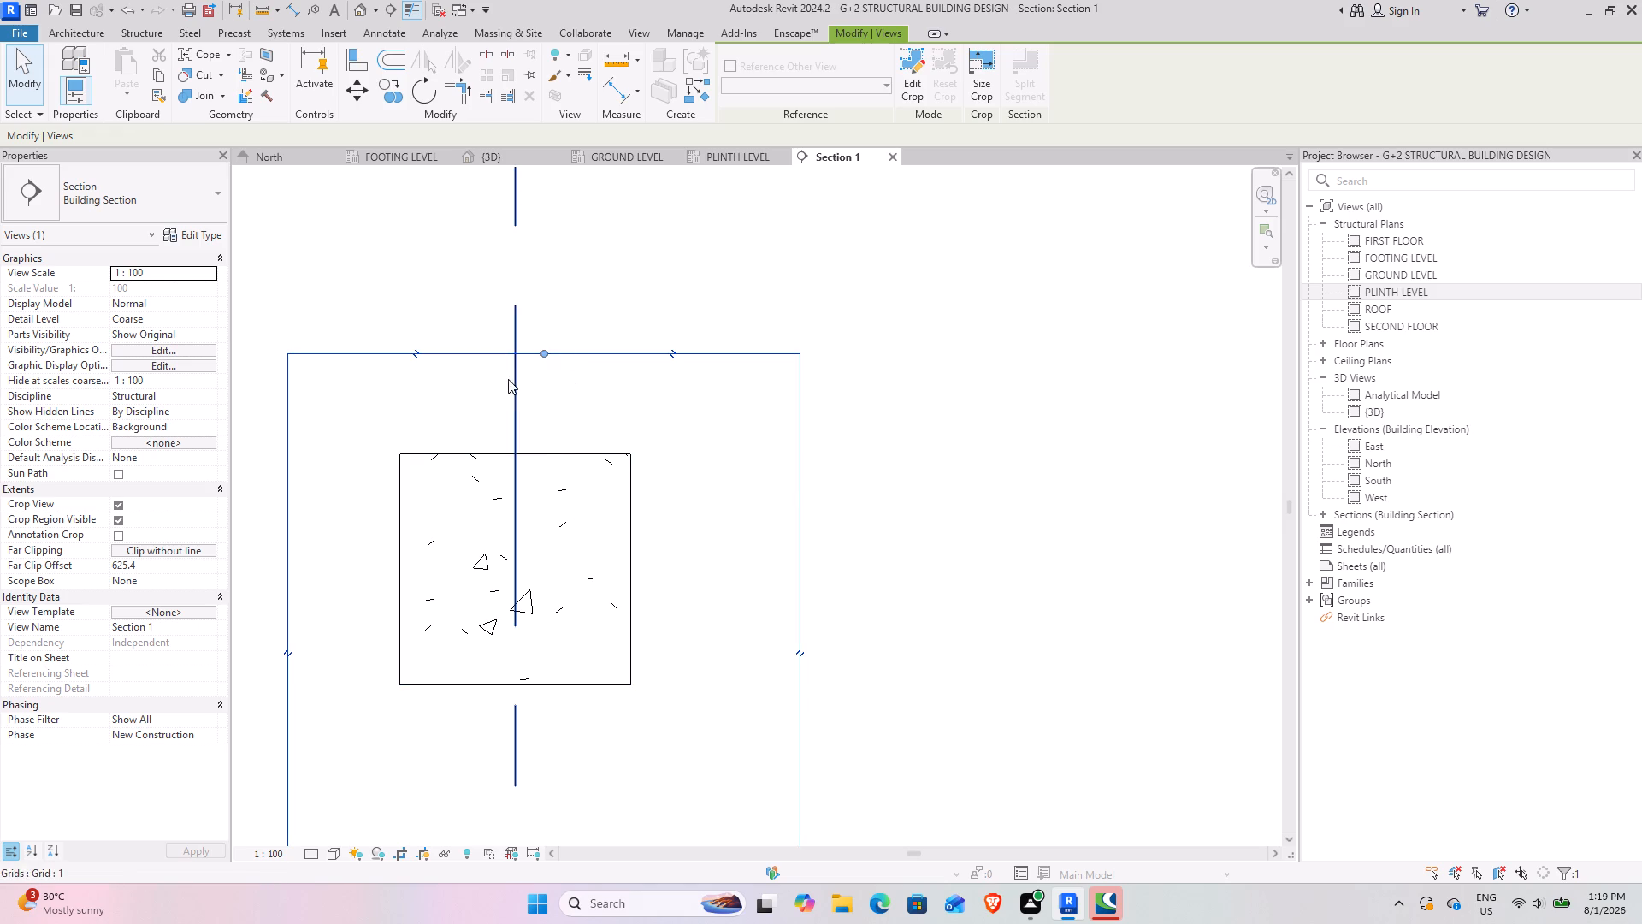
{"action": "left_click", "coordinate": [541, 460]}
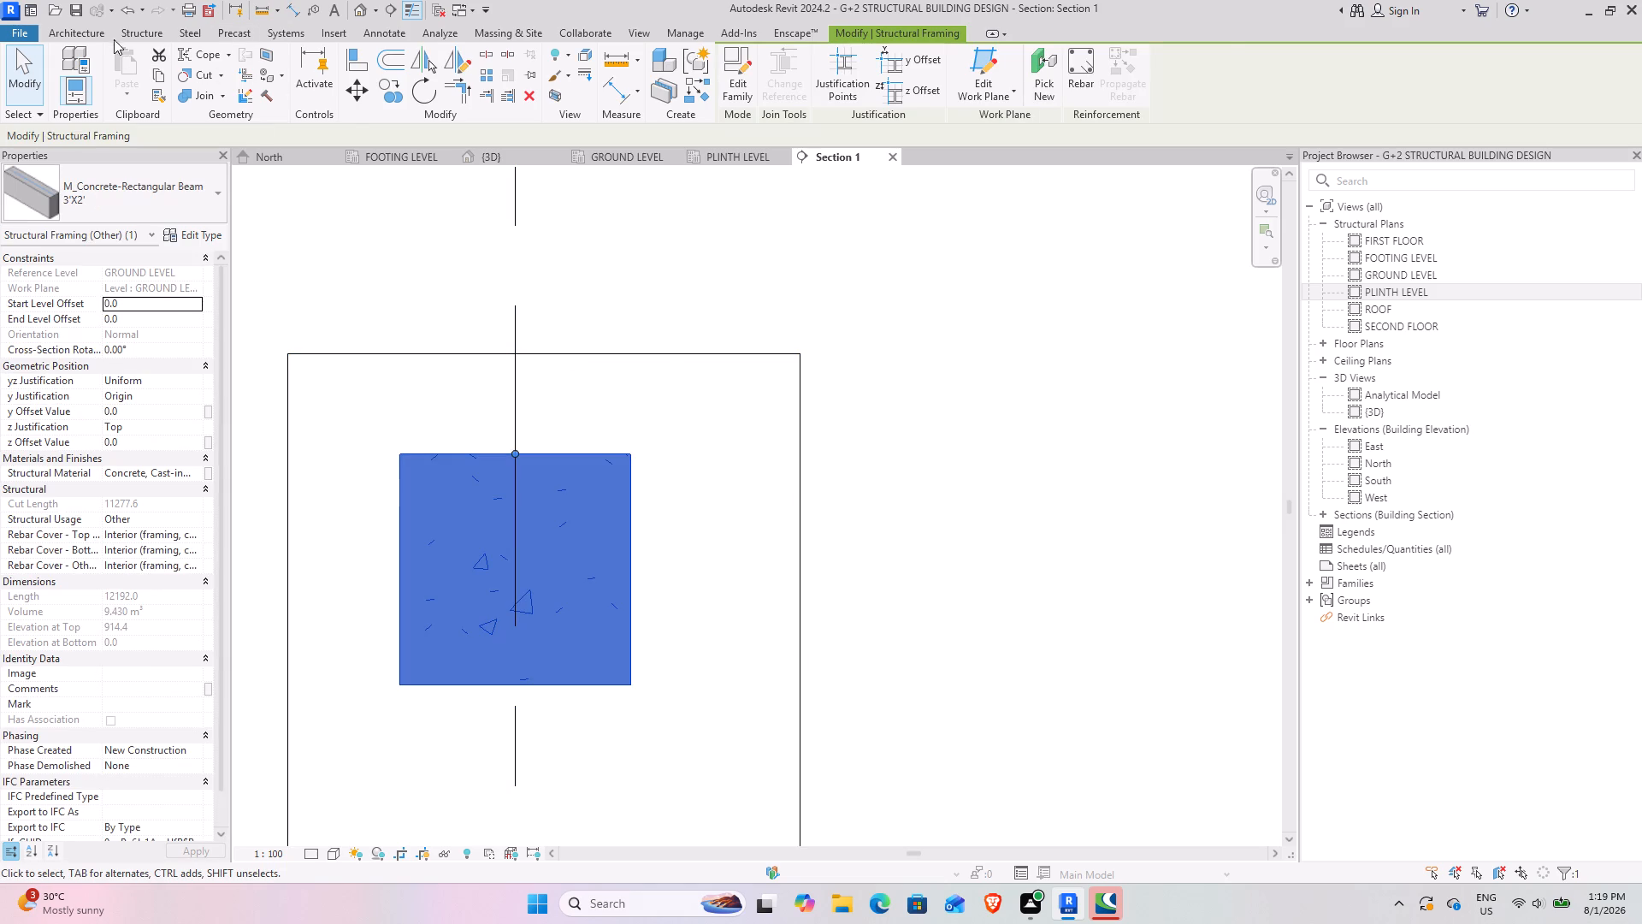
{"action": "left_click", "coordinate": [130, 27]}
{"action": "left_click", "coordinate": [728, 82]}
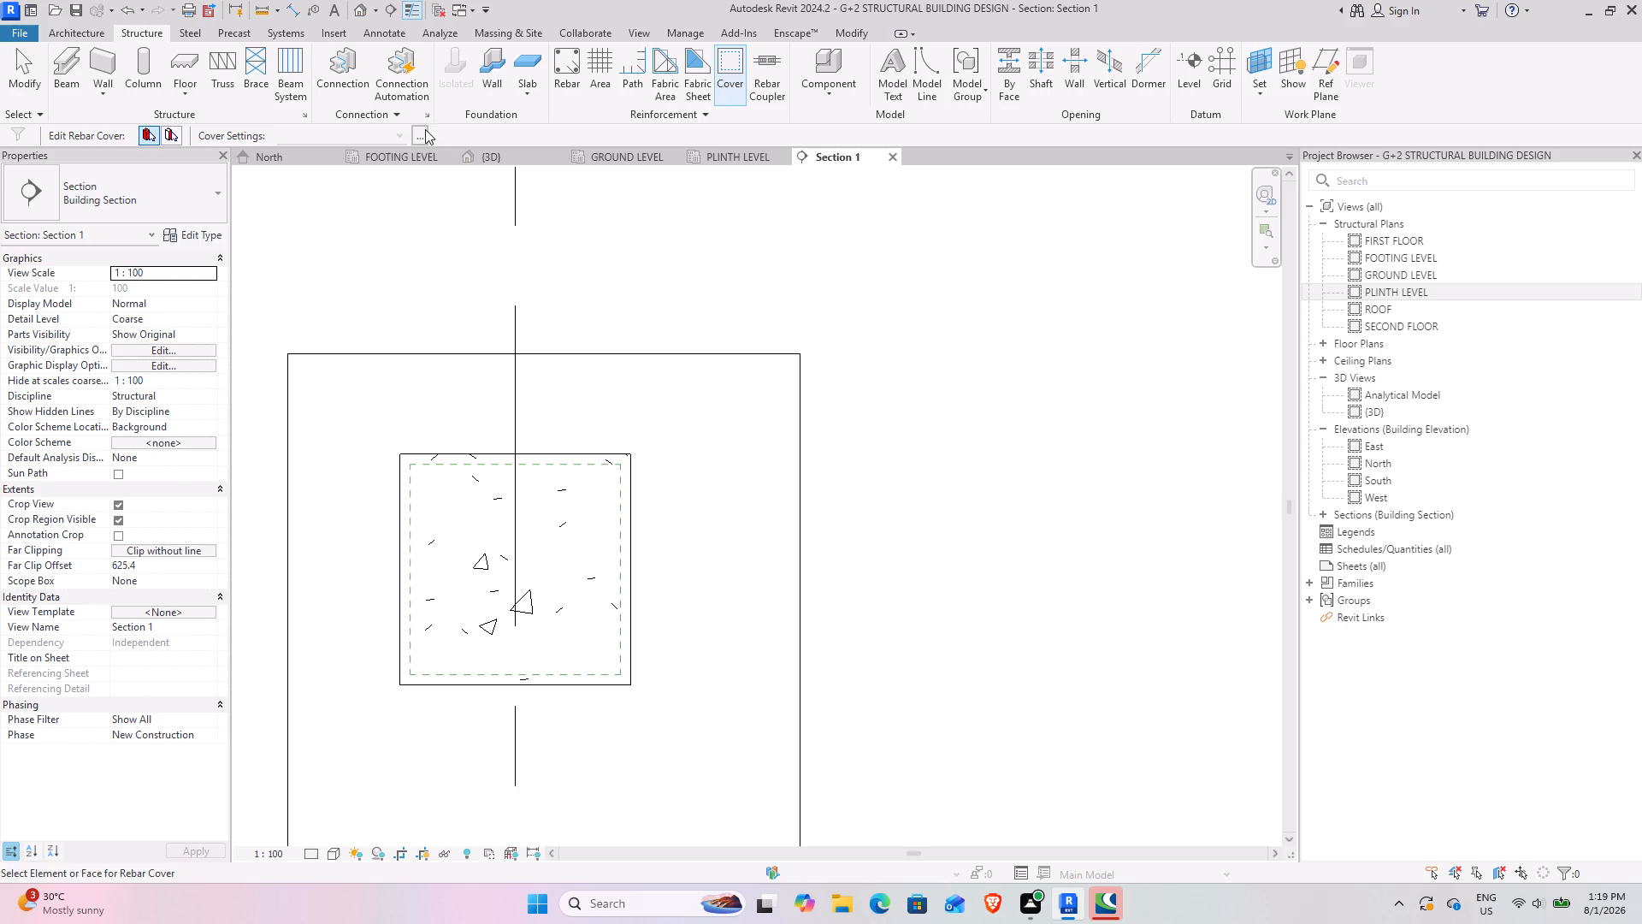
{"action": "left_click", "coordinate": [421, 133]}
{"action": "left_click", "coordinate": [1031, 414]}
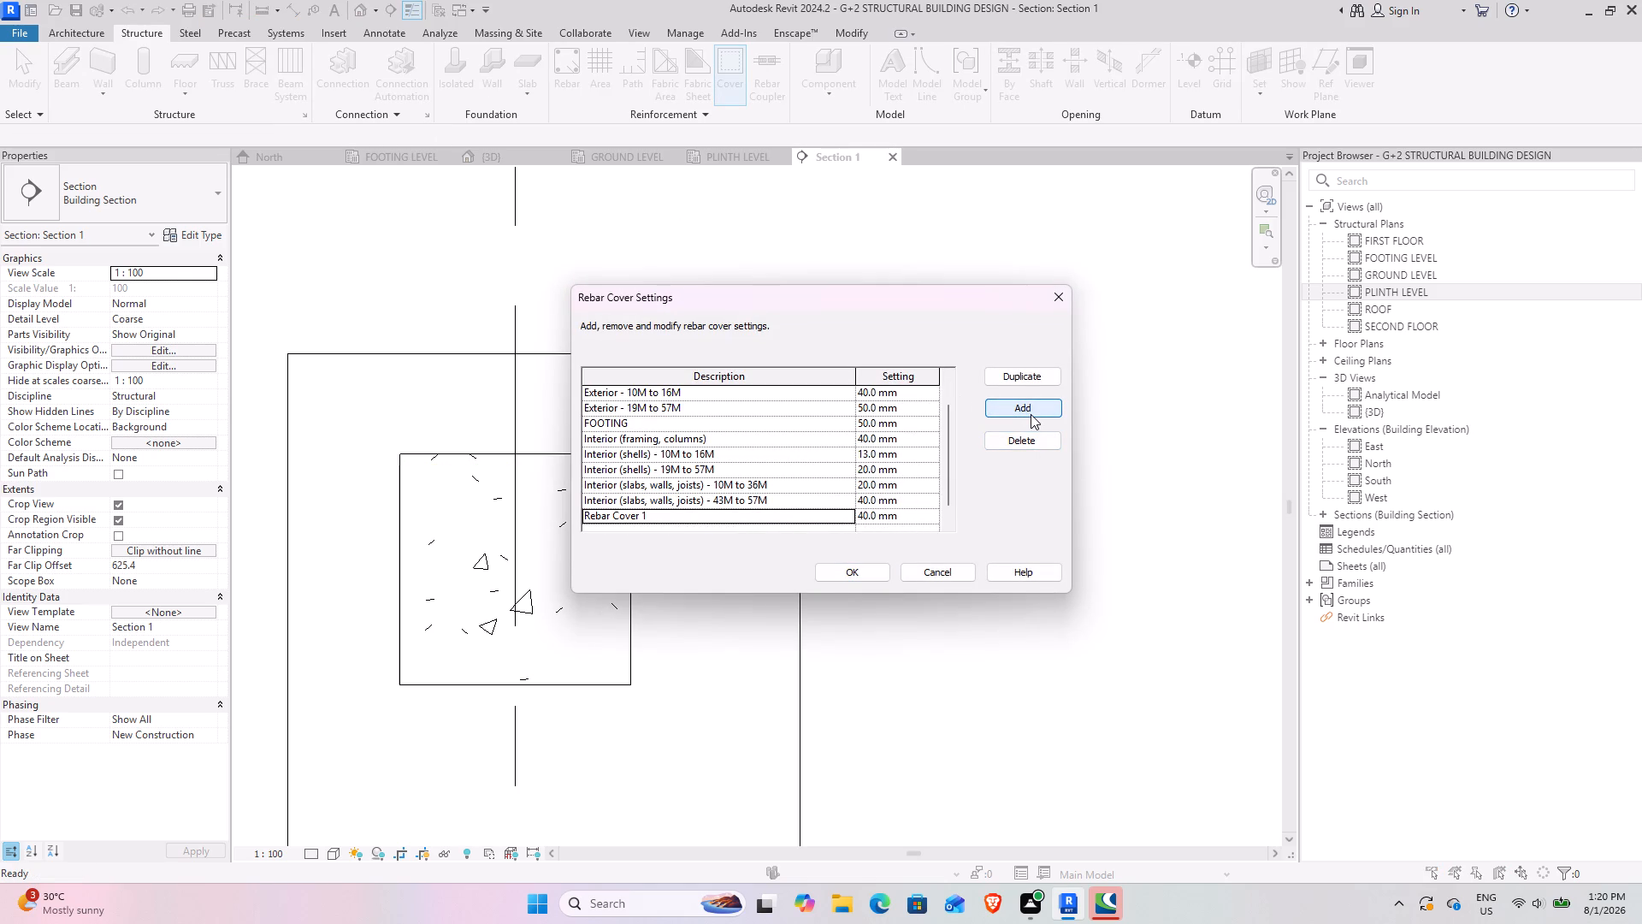
{"action": "type", "text": "BEA"}
{"action": "type", "text": "M CO"}
{"action": "type", "text": "VER"}
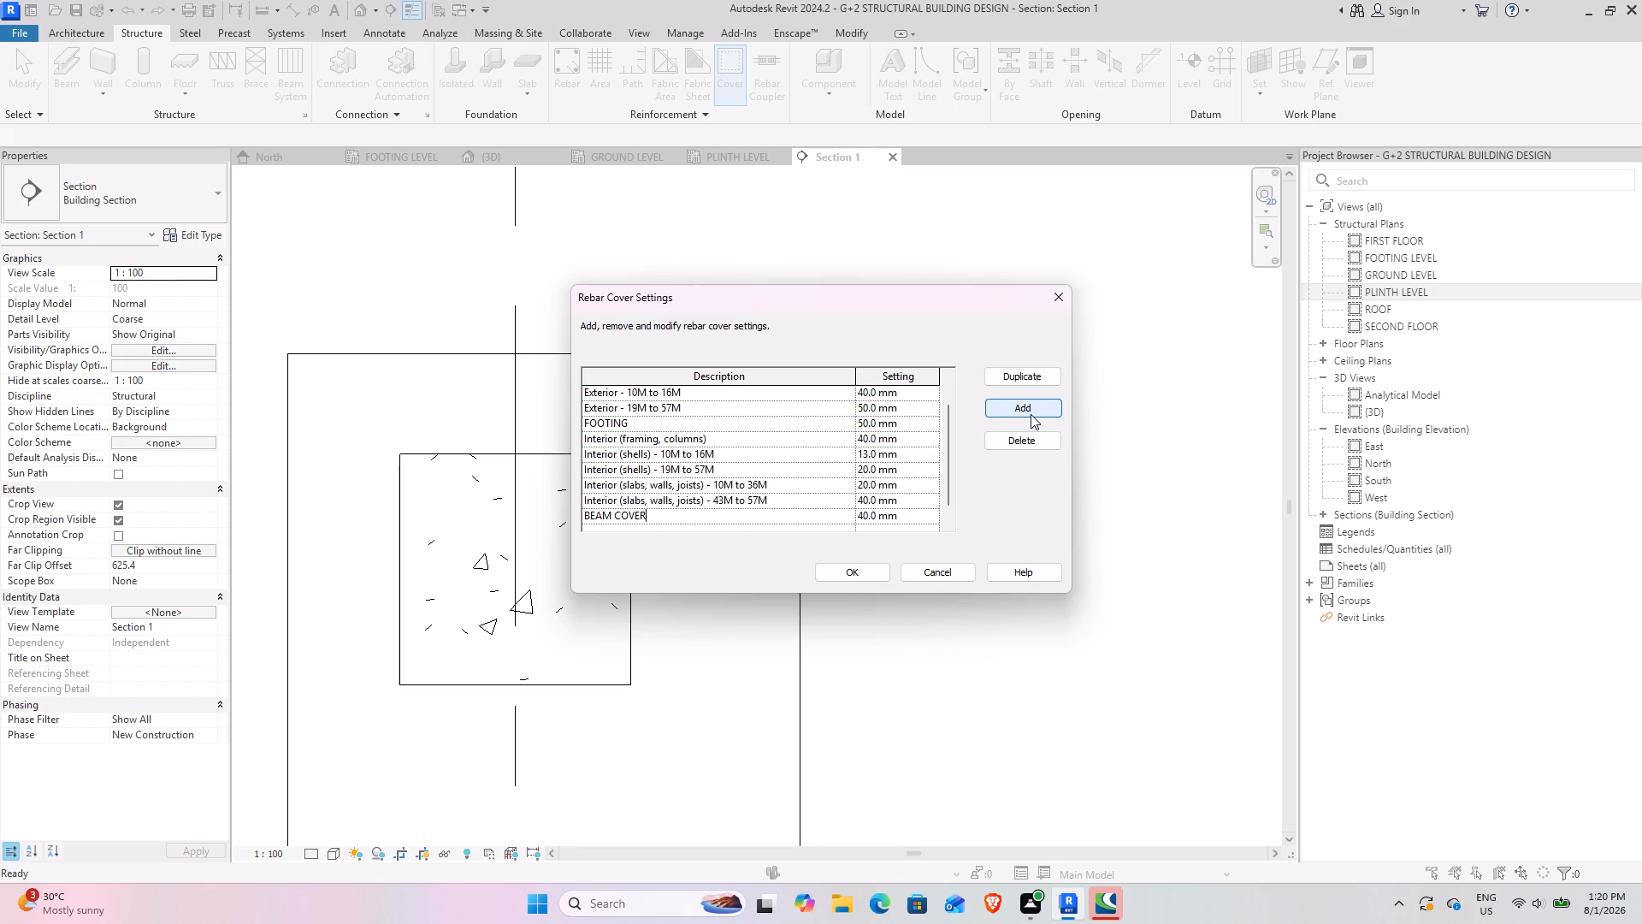
Set the BEAM COVER rebar cover setting to 30 mm and accept the cover settings.
{"action": "left_click", "coordinate": [872, 512]}
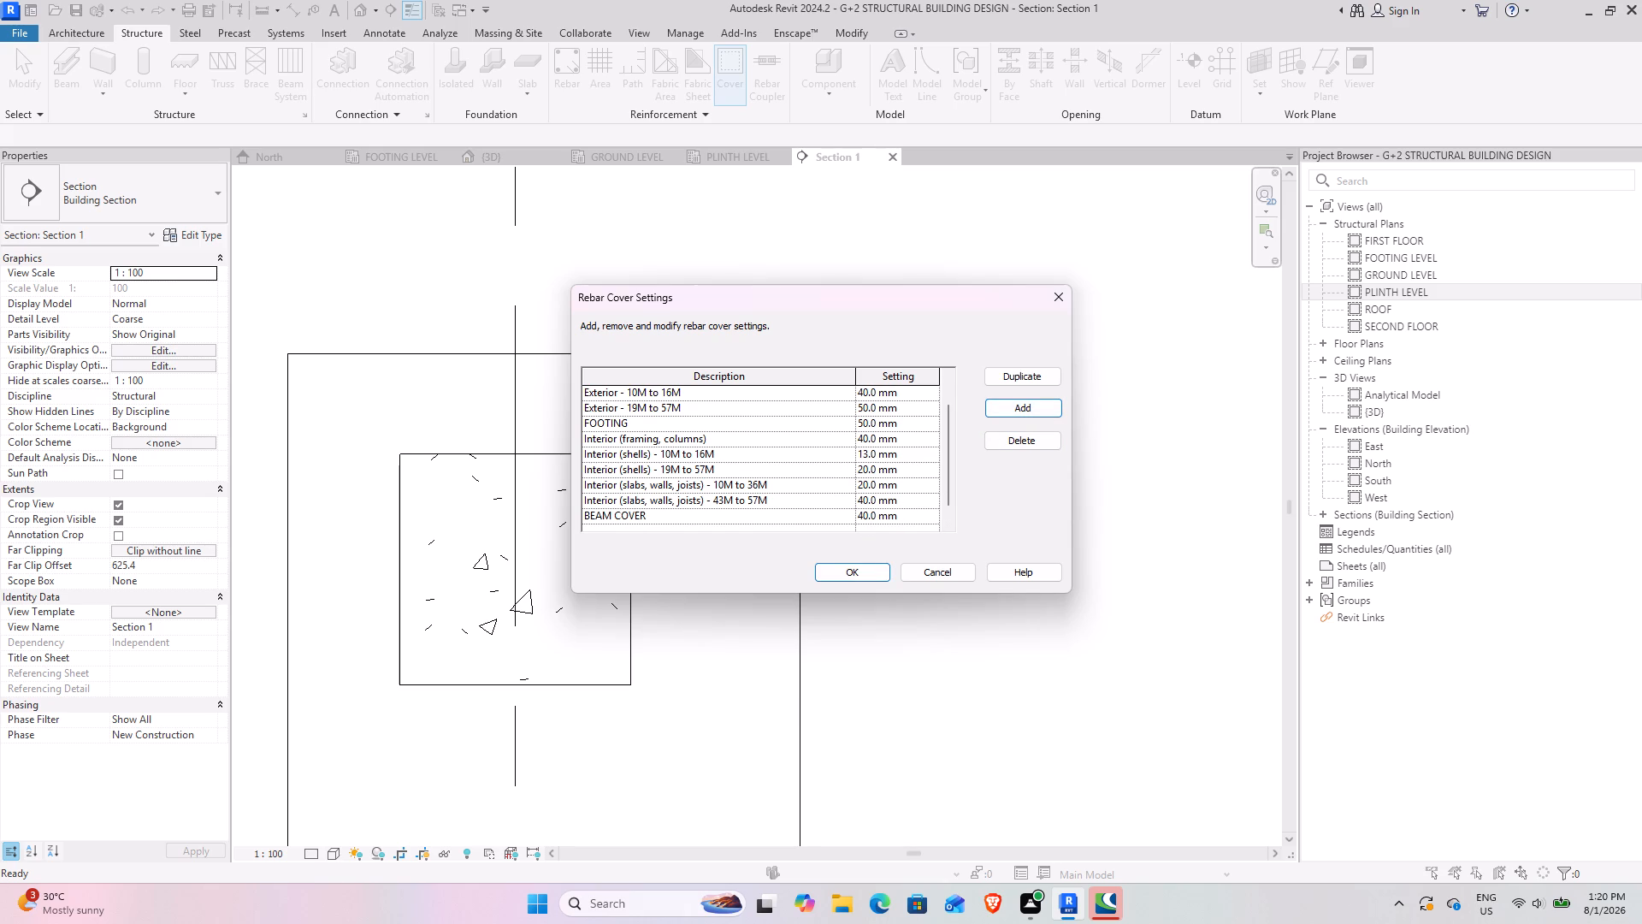
{"action": "left_click", "coordinate": [859, 513]}
{"action": "key", "text": "Tab"}
{"action": "left_click", "coordinate": [866, 520]}
{"action": "key", "text": "BackSpace"}
{"action": "key", "text": "3"}
{"action": "left_click", "coordinate": [855, 574]}
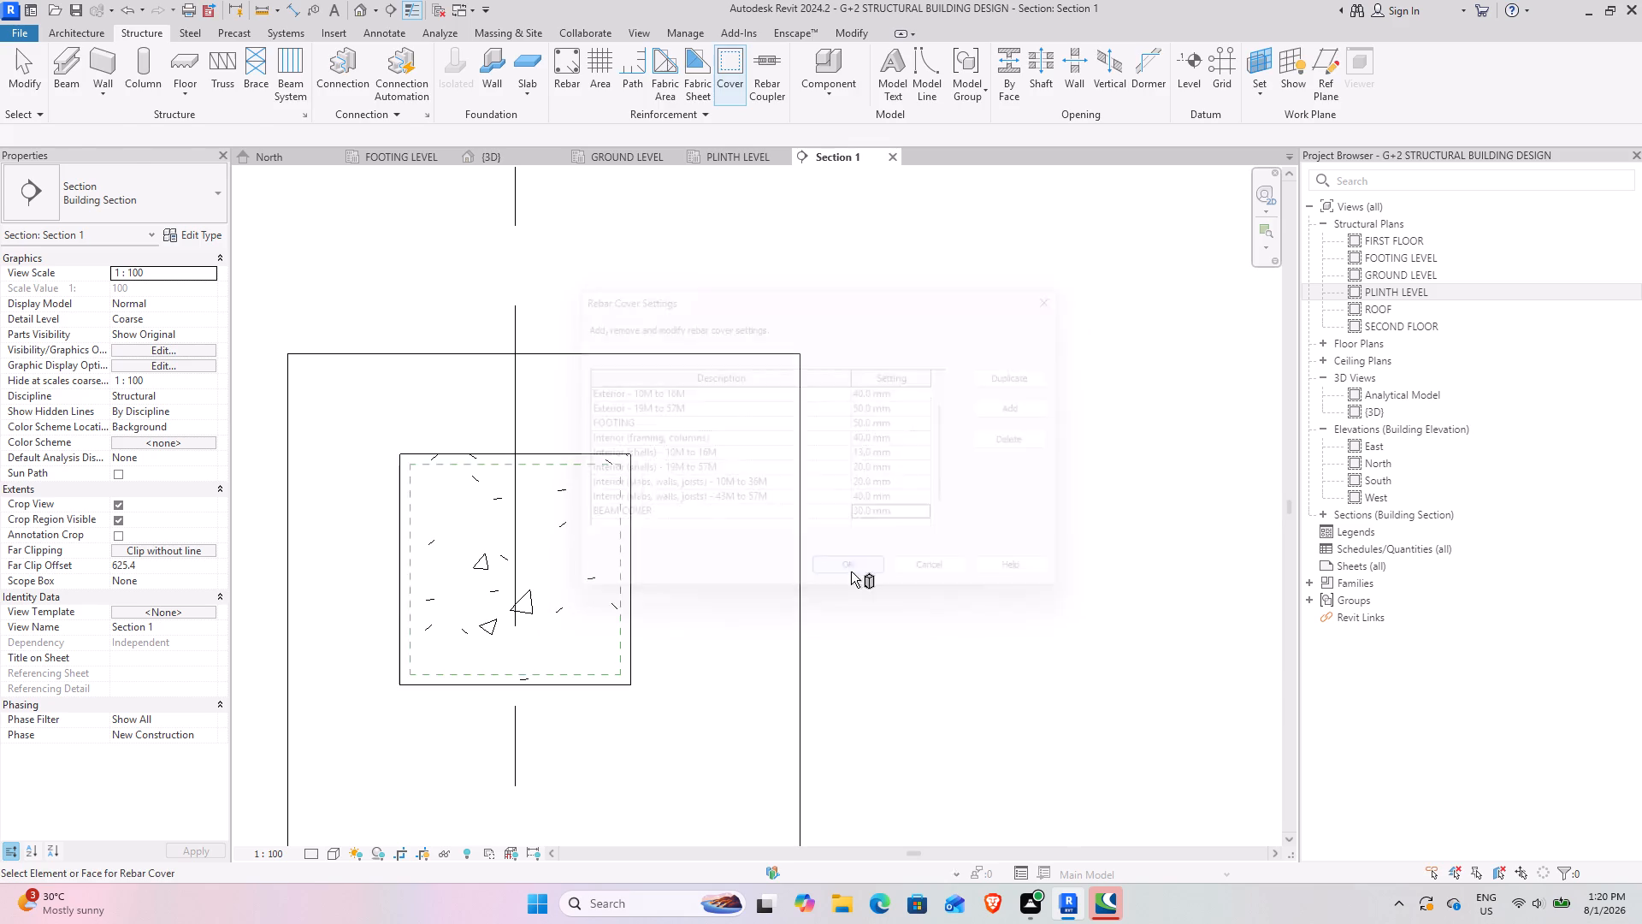
Assign the BEAM COVER <30 mm> setting to the whole beam cut in Section 1.
{"action": "left_click", "coordinate": [552, 459]}
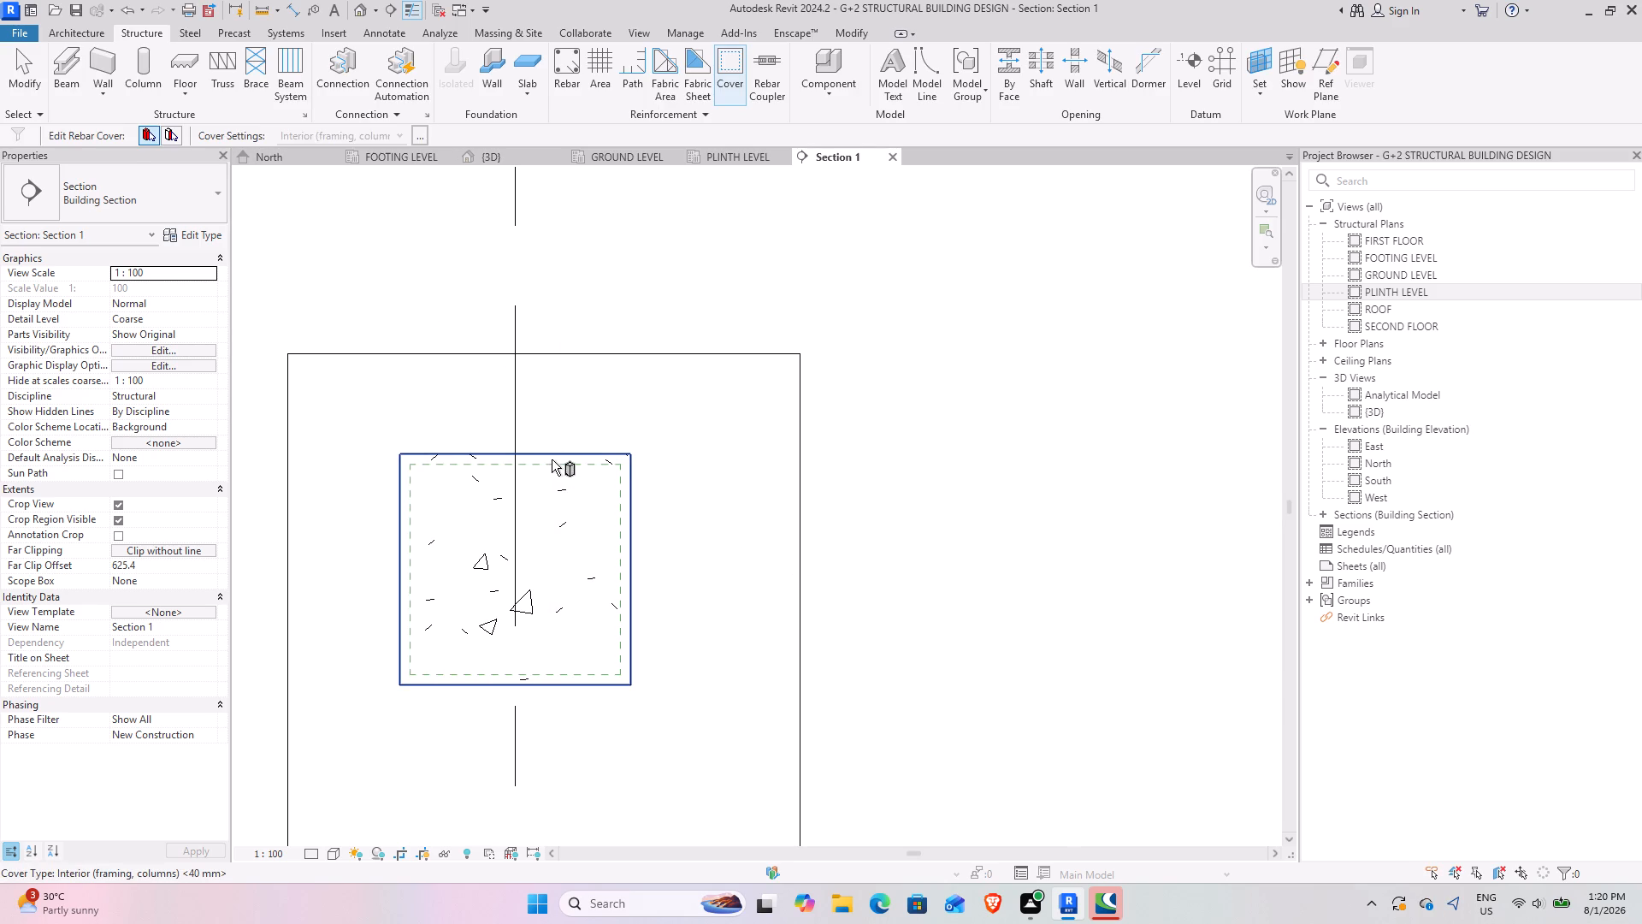
{"action": "left_click", "coordinate": [404, 137]}
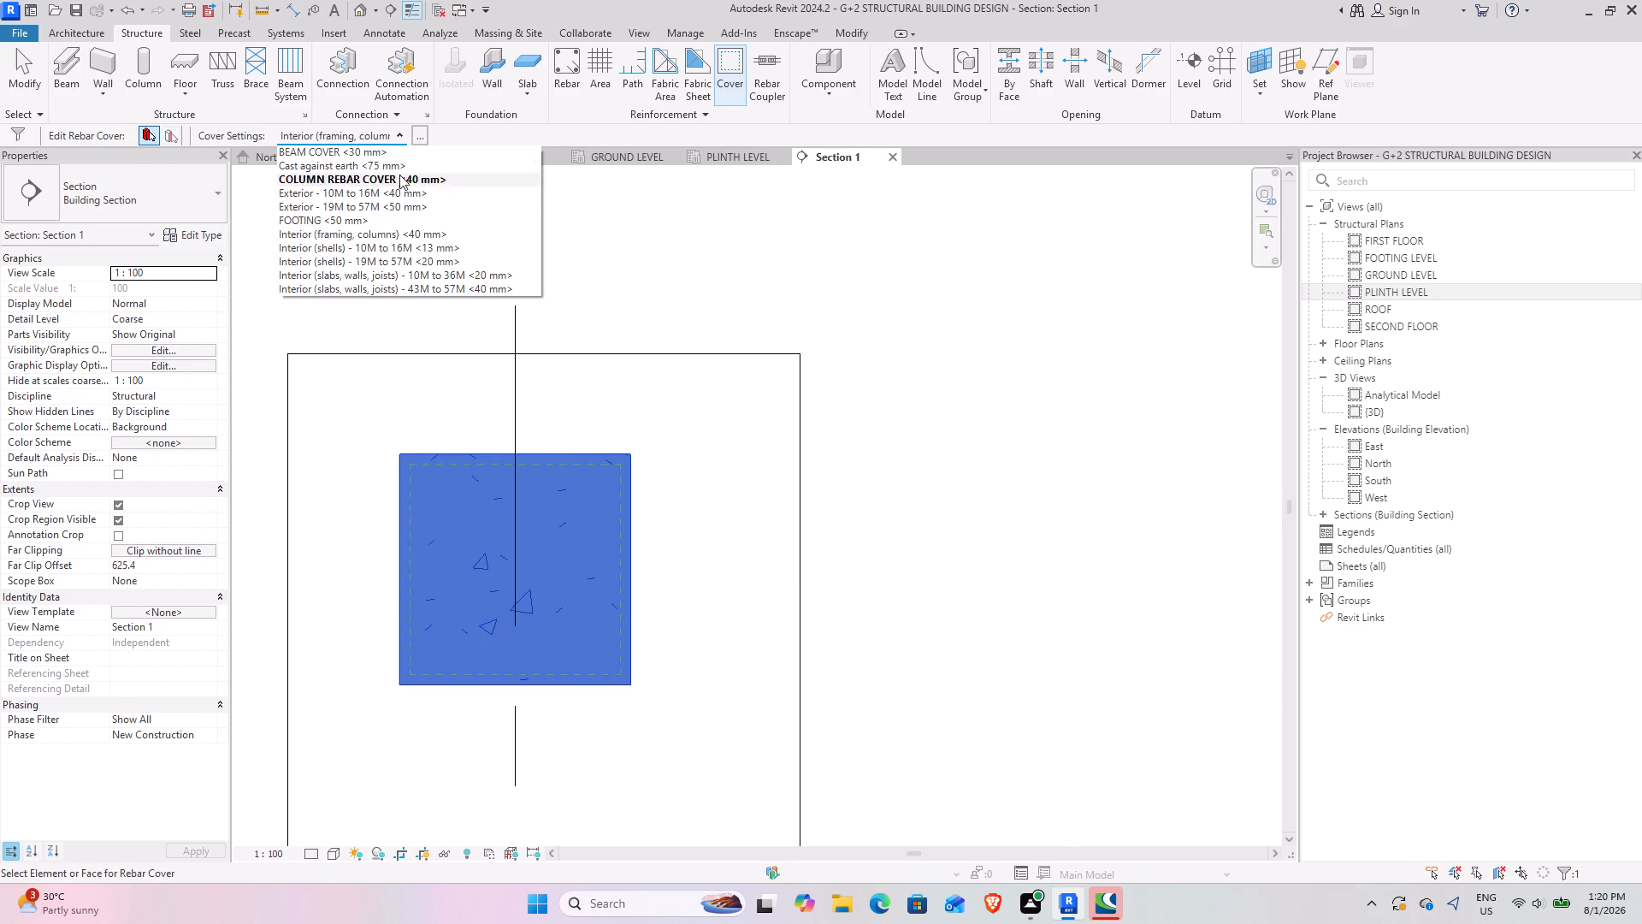
{"action": "left_click", "coordinate": [363, 151]}
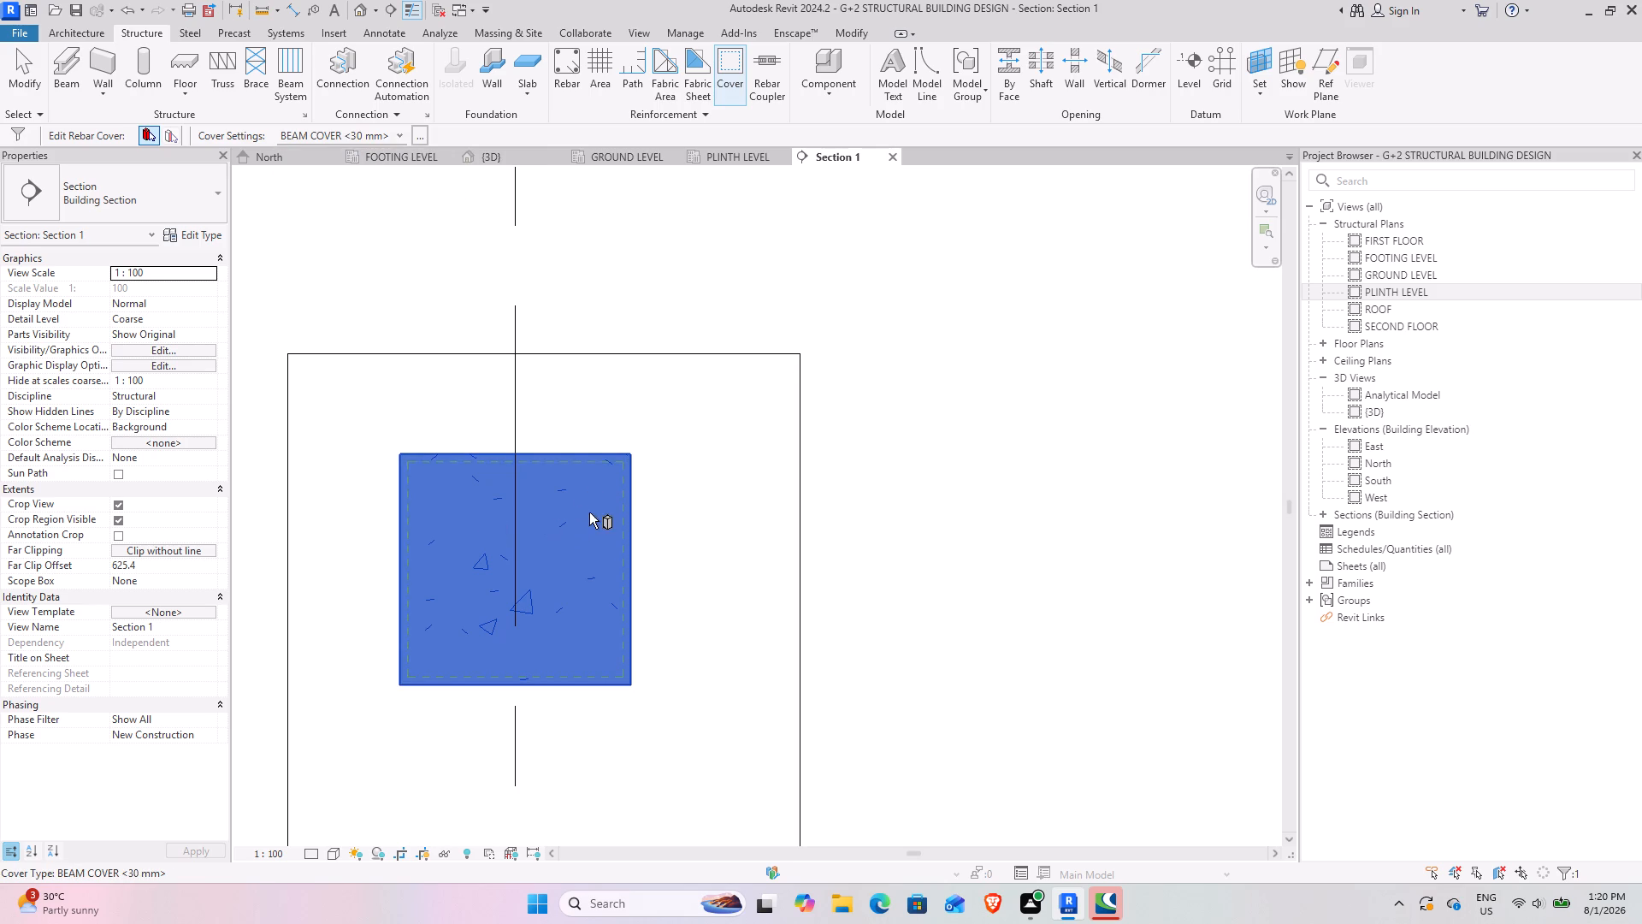
{"action": "left_click", "coordinate": [589, 512]}
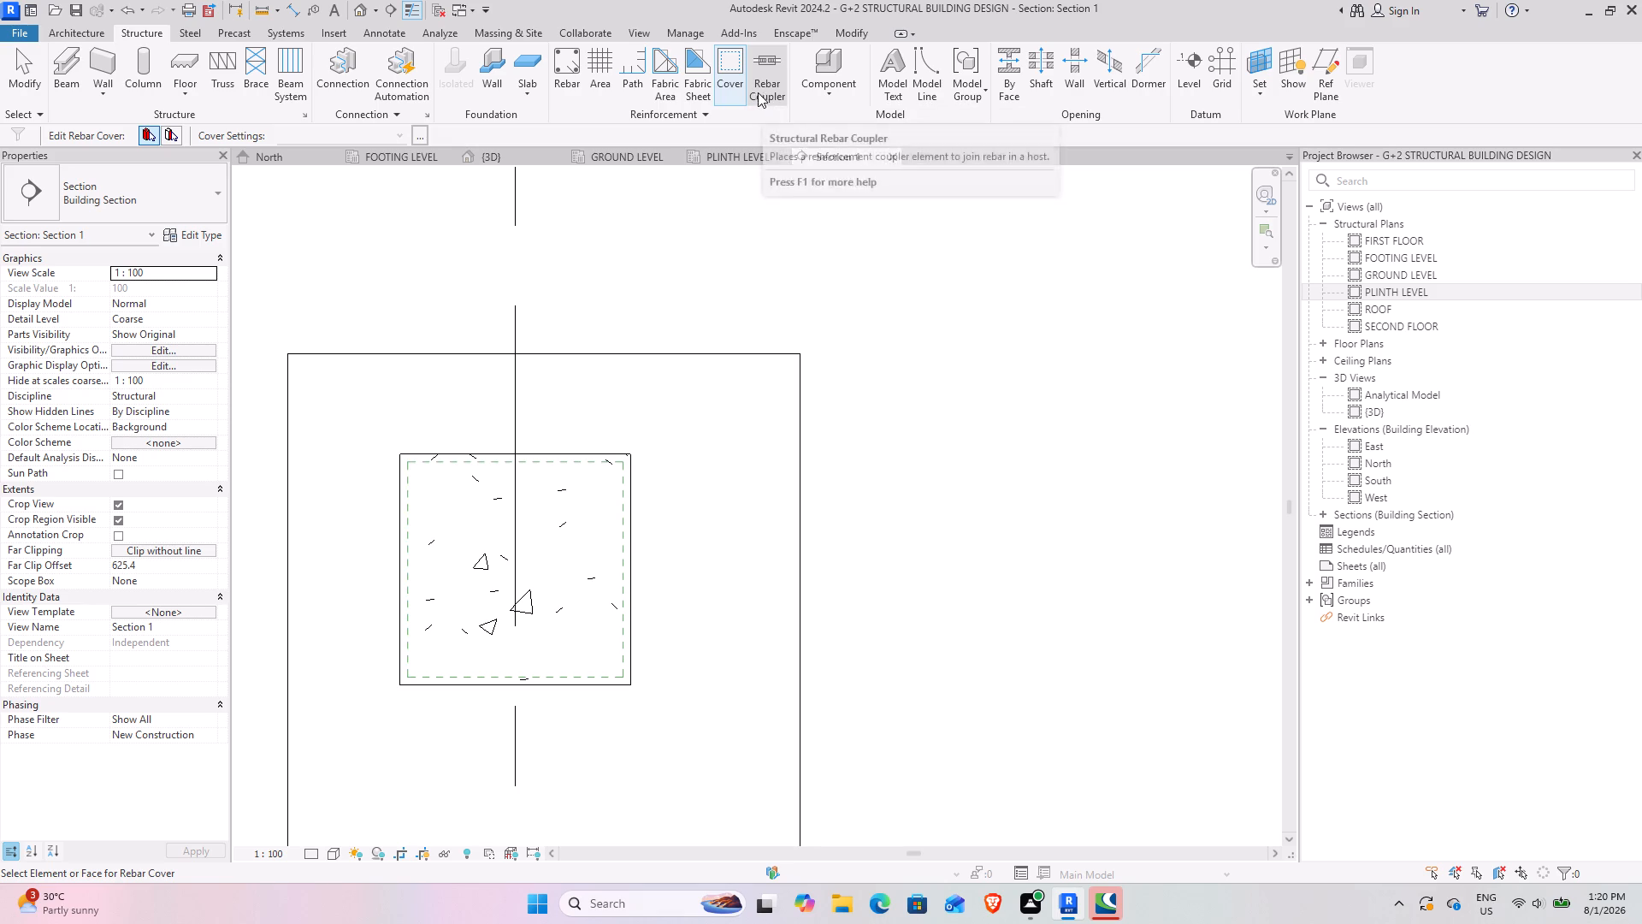
Start placing structural rebar in the section and choose the closed stirrup shape M_T1.
{"action": "left_click", "coordinate": [559, 67]}
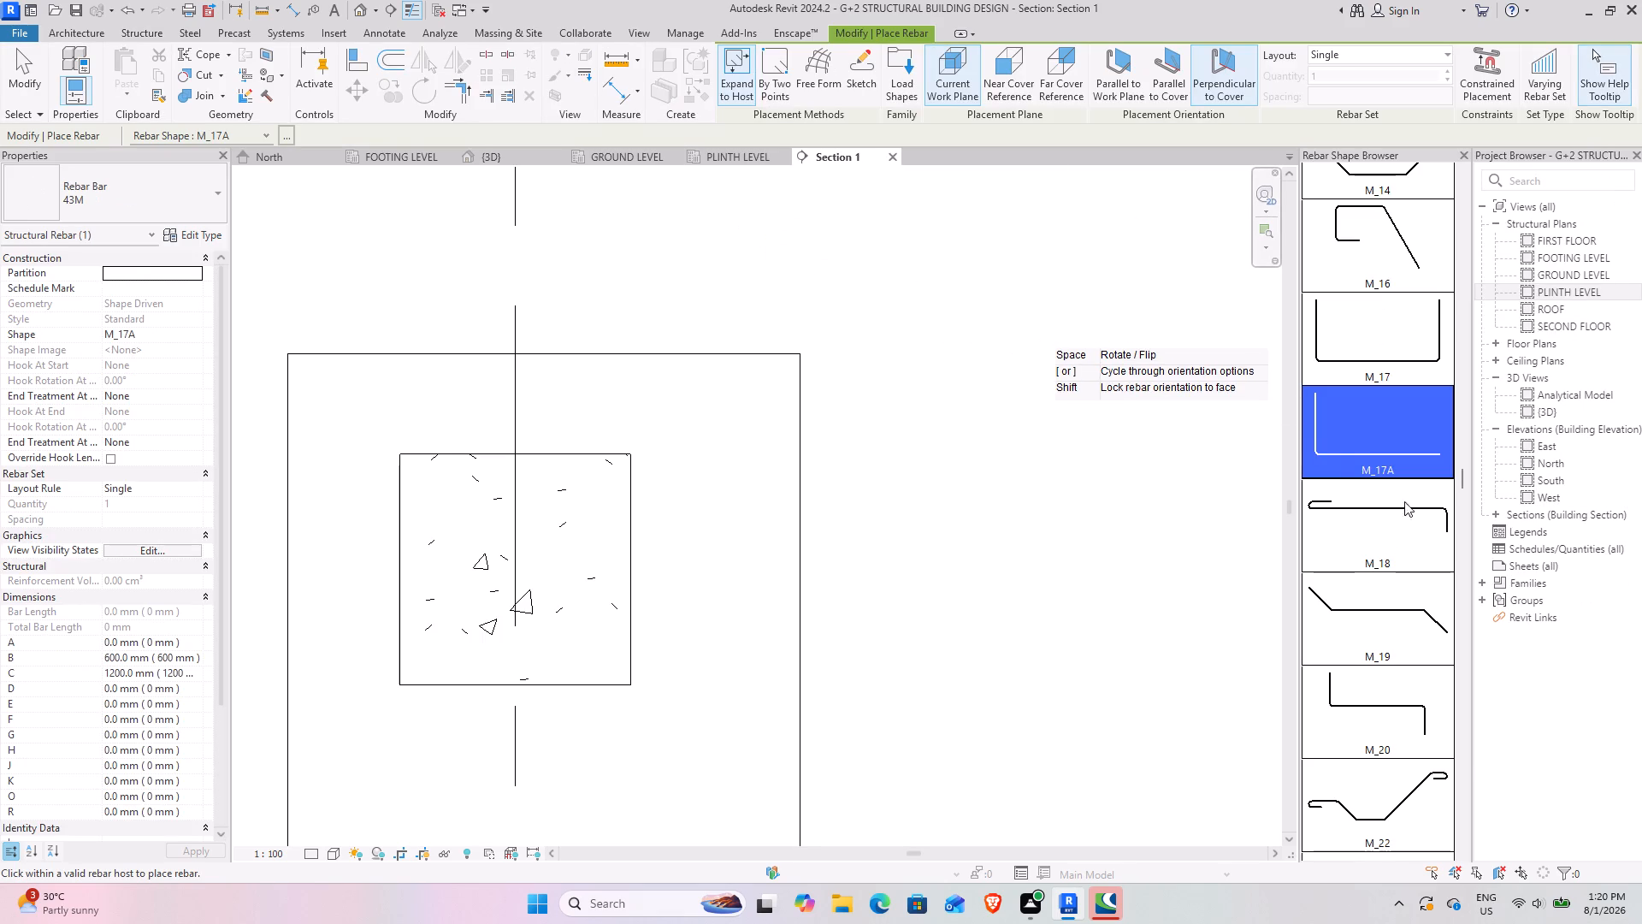
{"action": "scroll", "coordinate": [1431, 465], "scroll_direction": "down", "scroll_amount": 14}
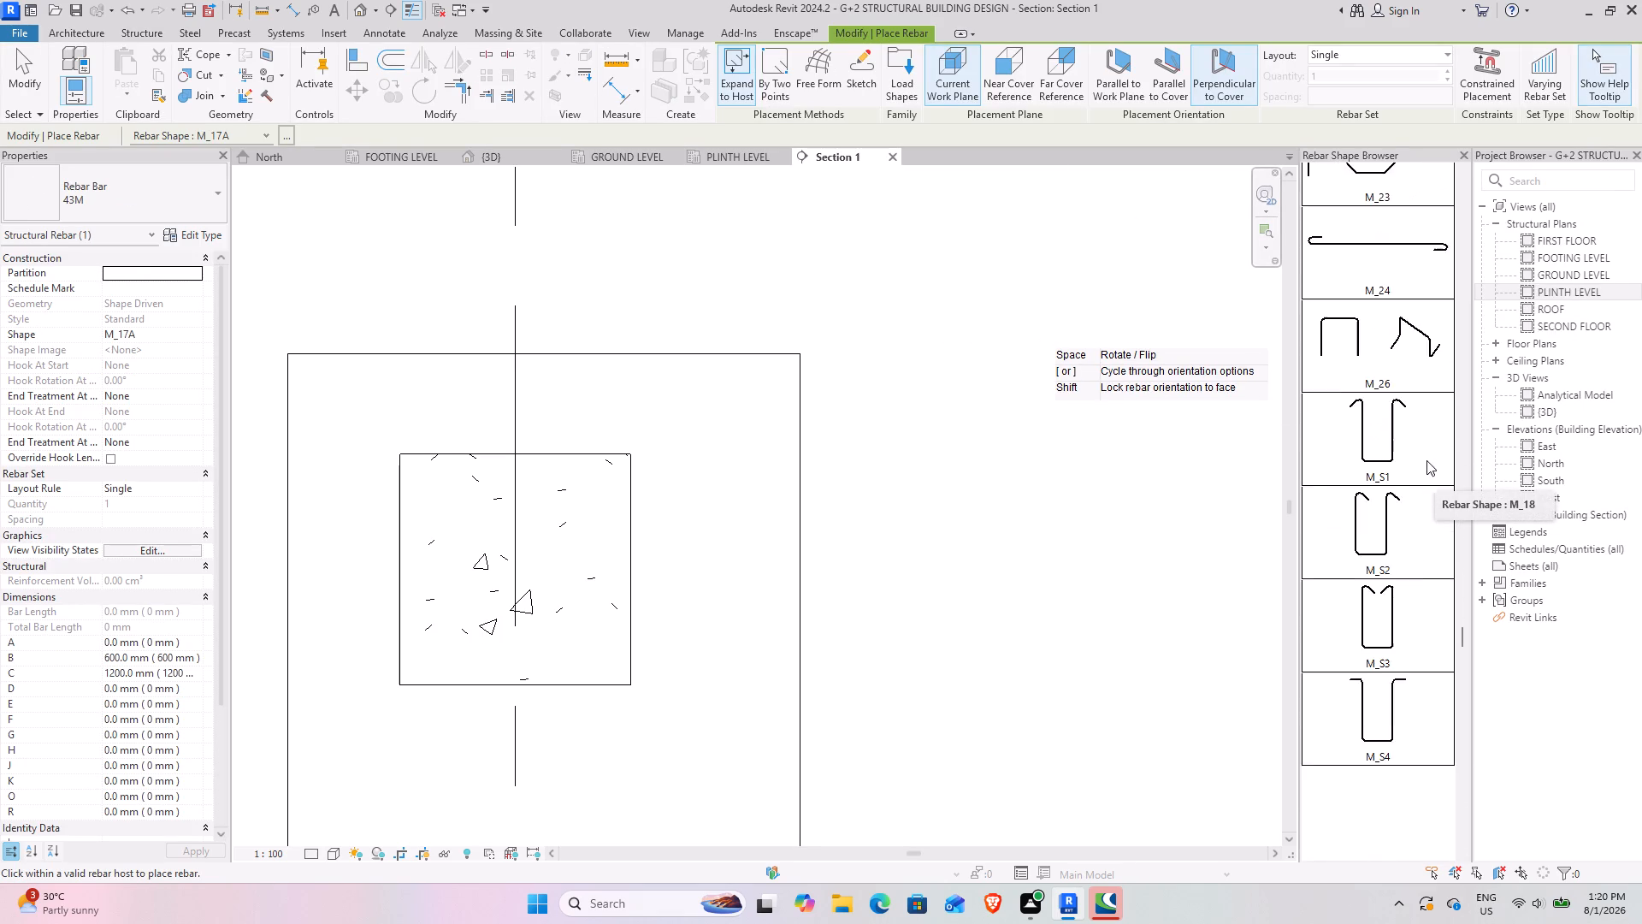
{"action": "scroll", "coordinate": [1426, 460], "scroll_direction": "down", "scroll_amount": 11}
{"action": "left_click", "coordinate": [1414, 708]}
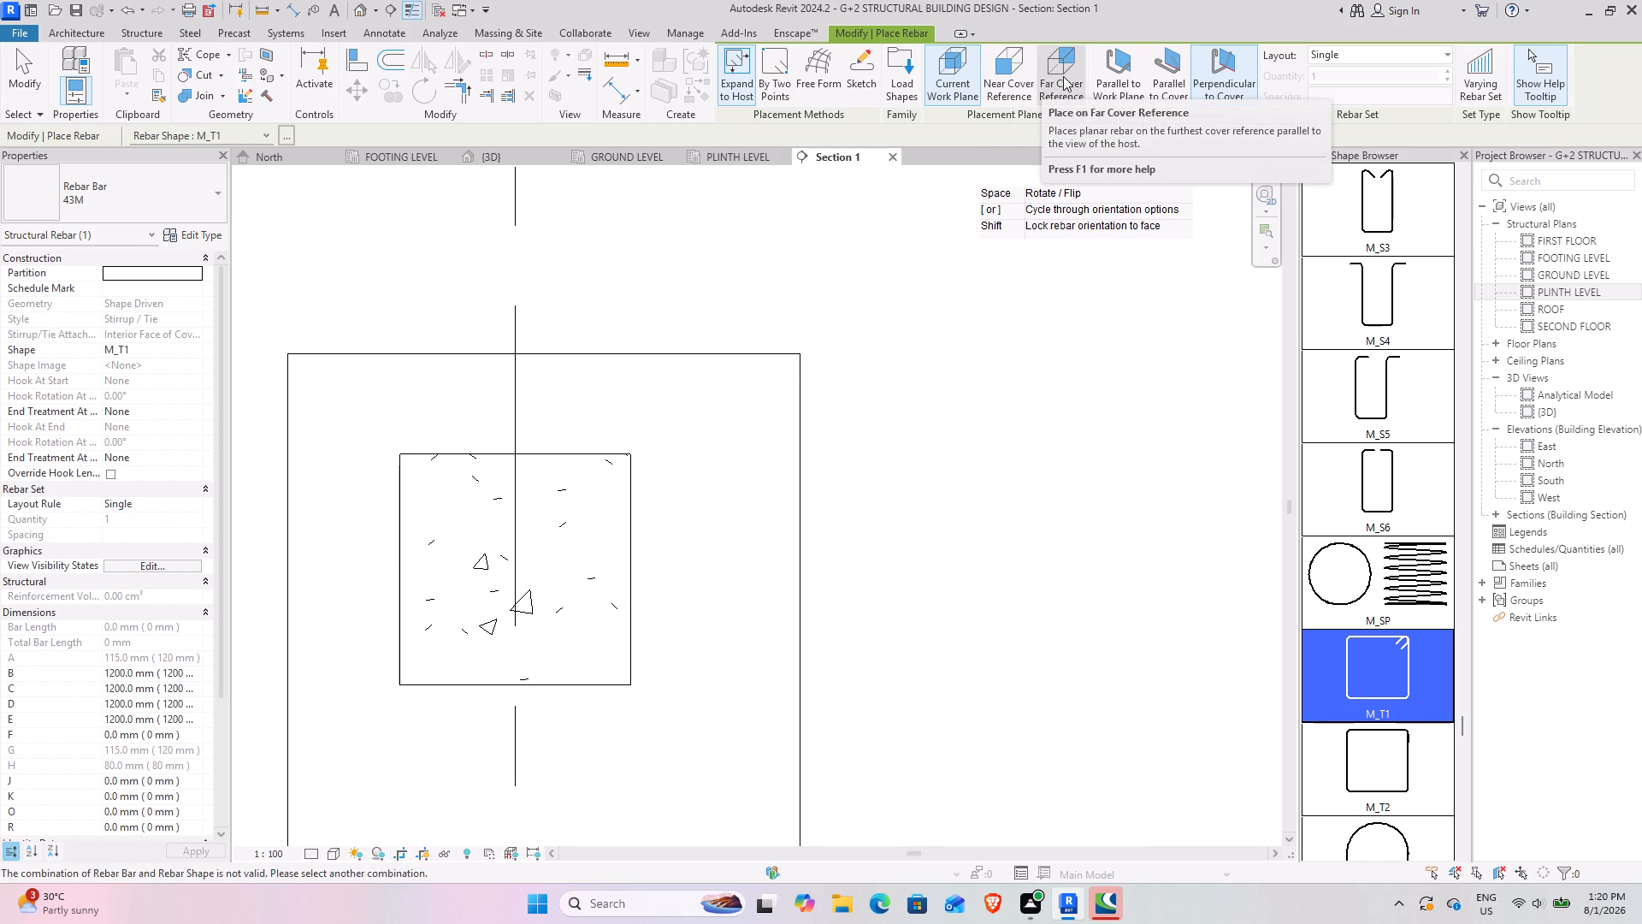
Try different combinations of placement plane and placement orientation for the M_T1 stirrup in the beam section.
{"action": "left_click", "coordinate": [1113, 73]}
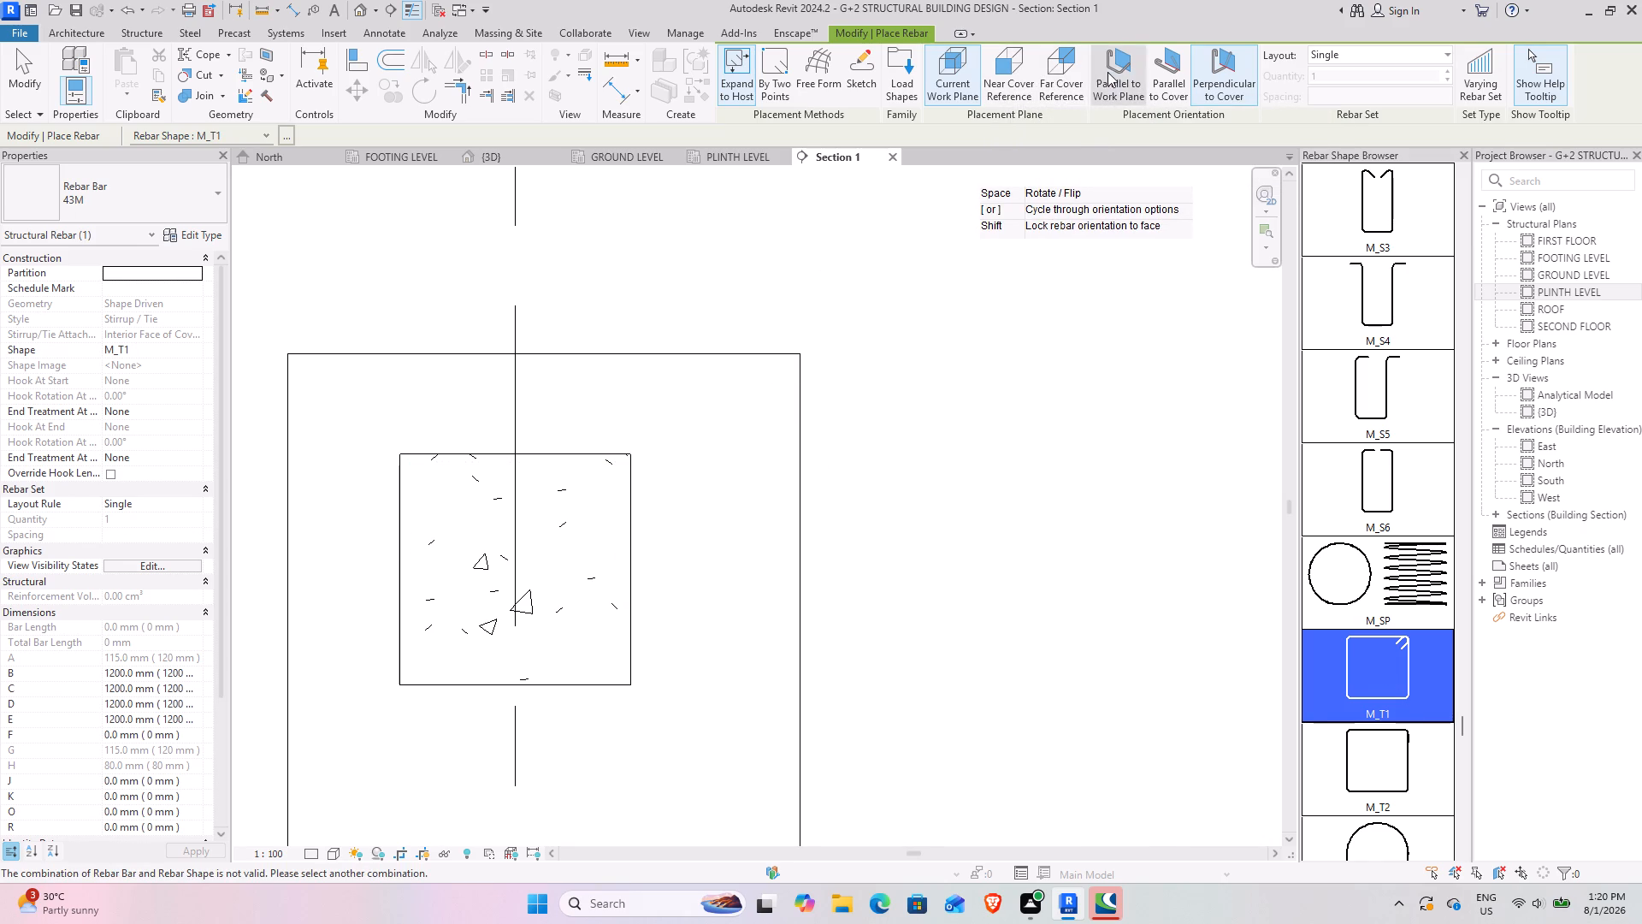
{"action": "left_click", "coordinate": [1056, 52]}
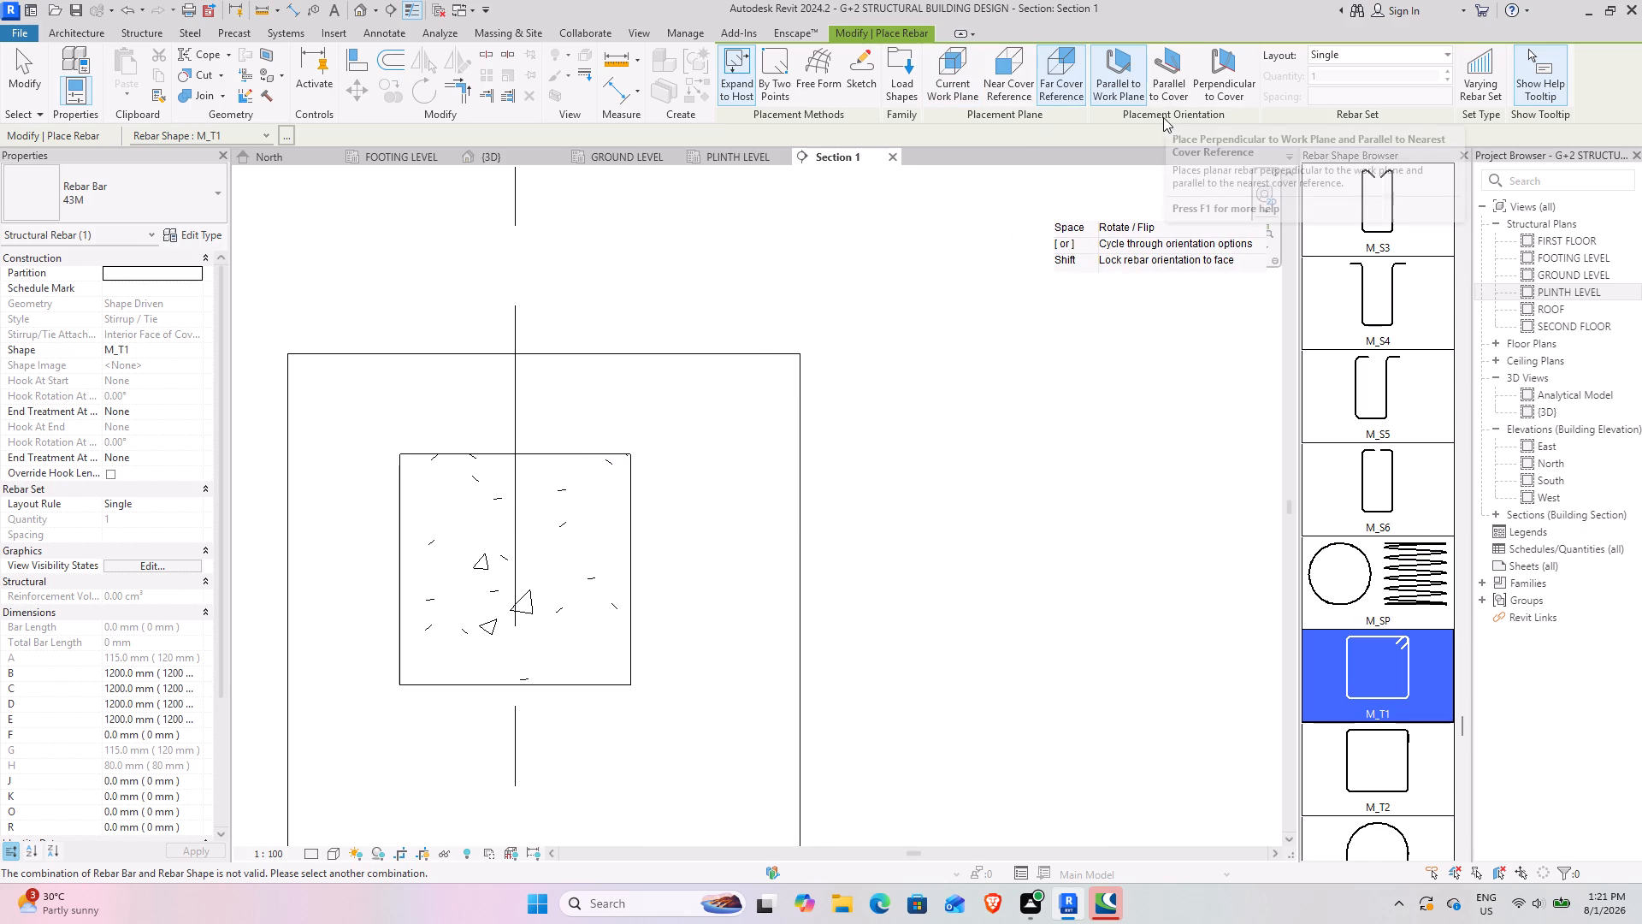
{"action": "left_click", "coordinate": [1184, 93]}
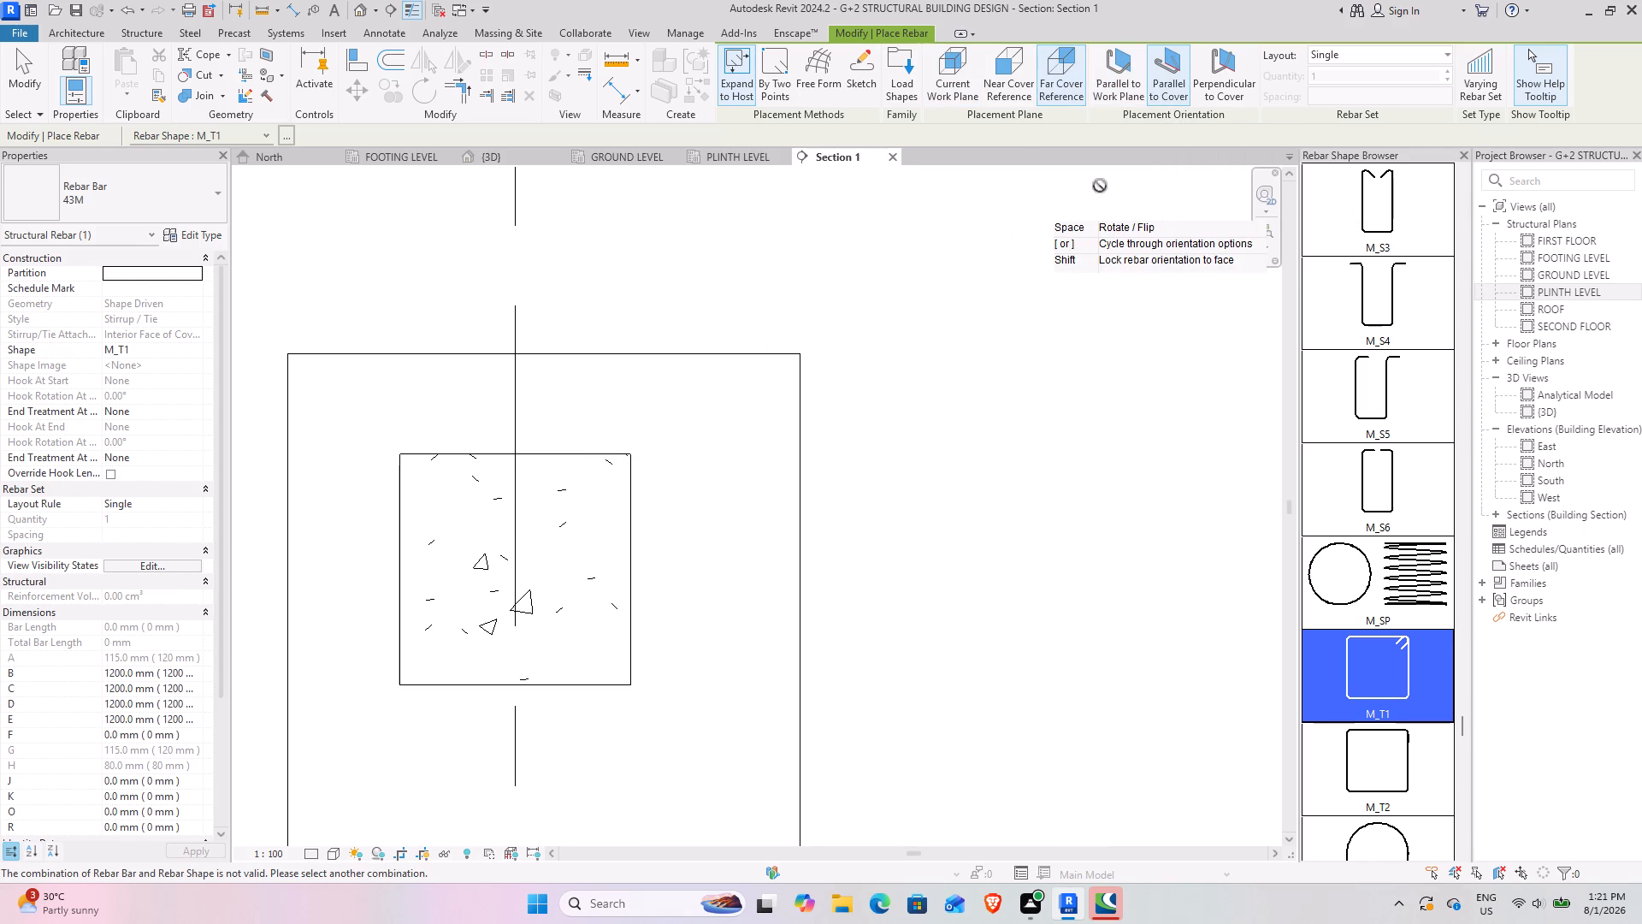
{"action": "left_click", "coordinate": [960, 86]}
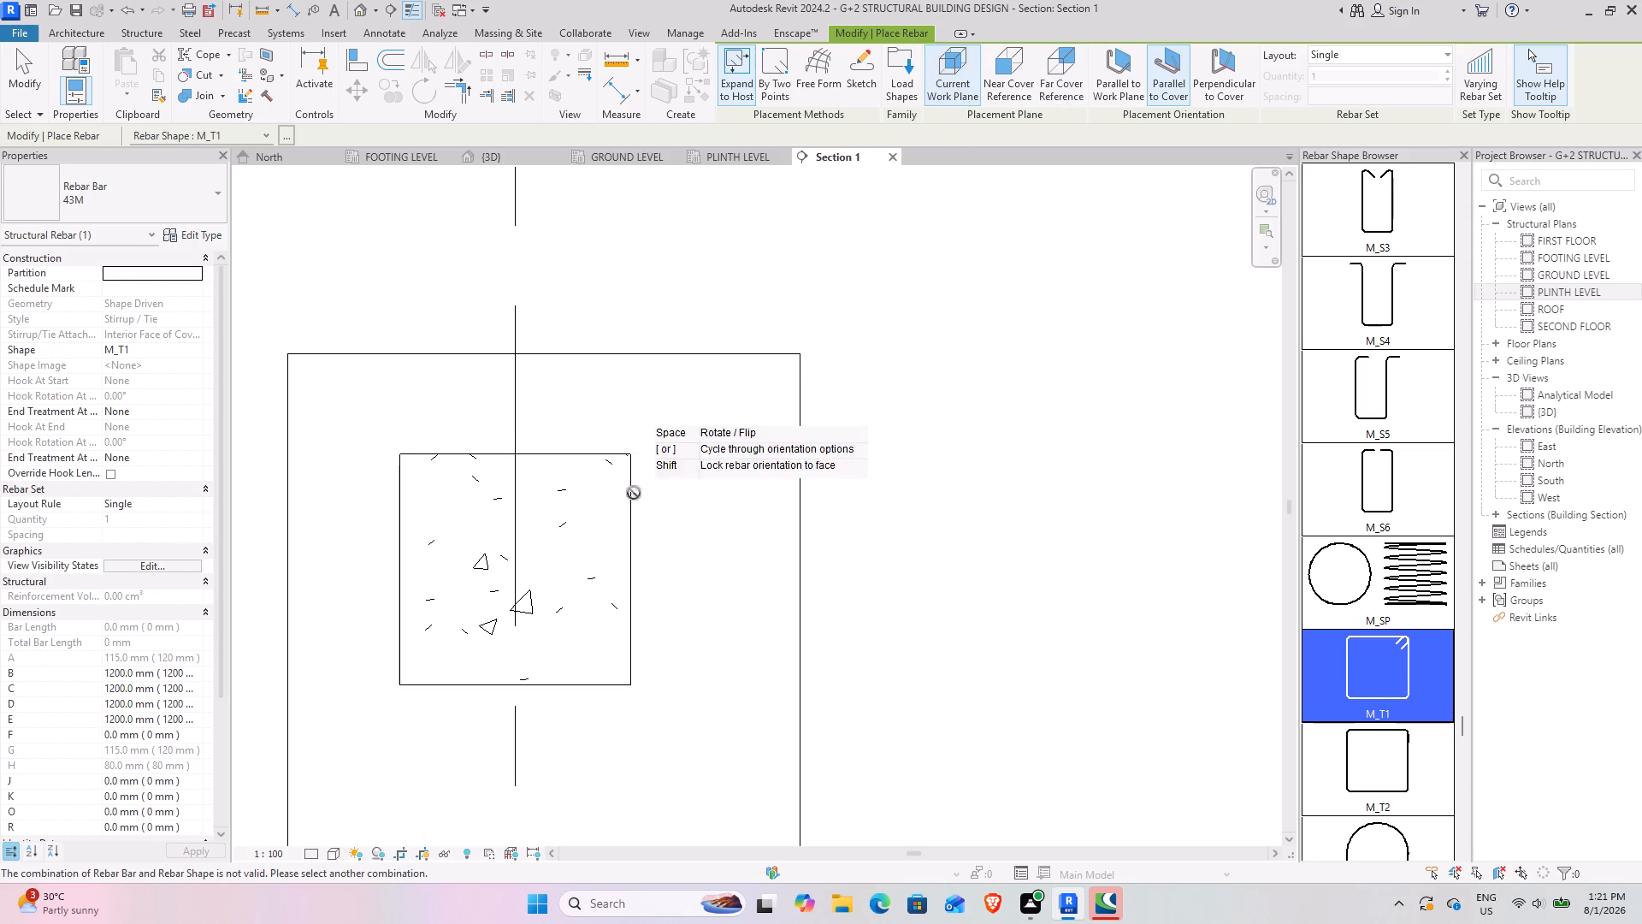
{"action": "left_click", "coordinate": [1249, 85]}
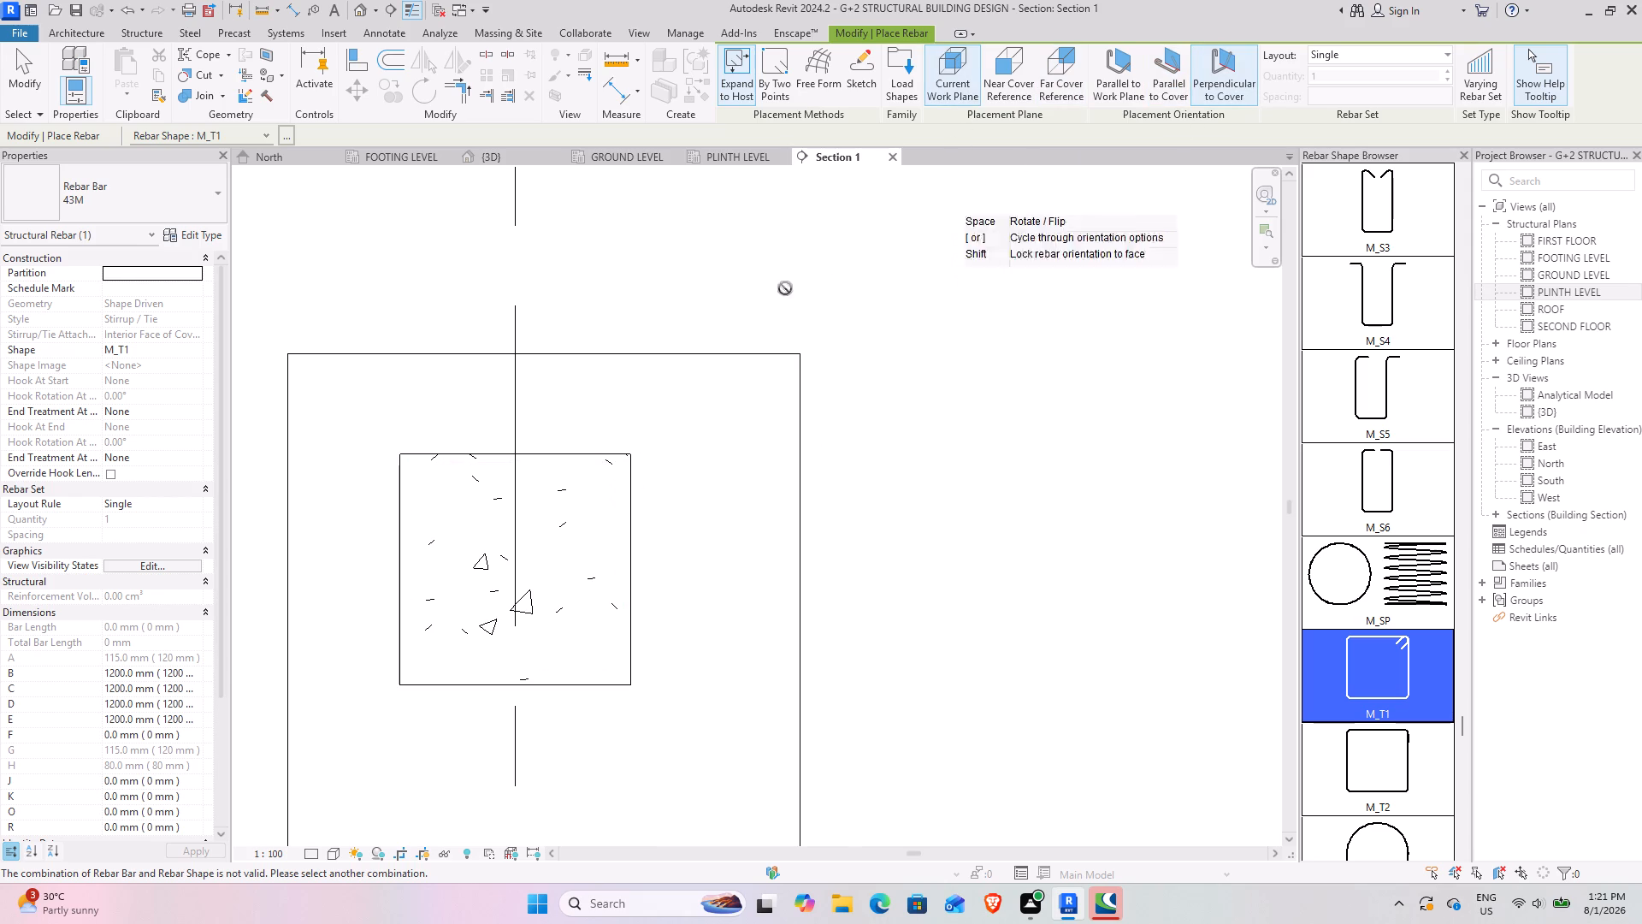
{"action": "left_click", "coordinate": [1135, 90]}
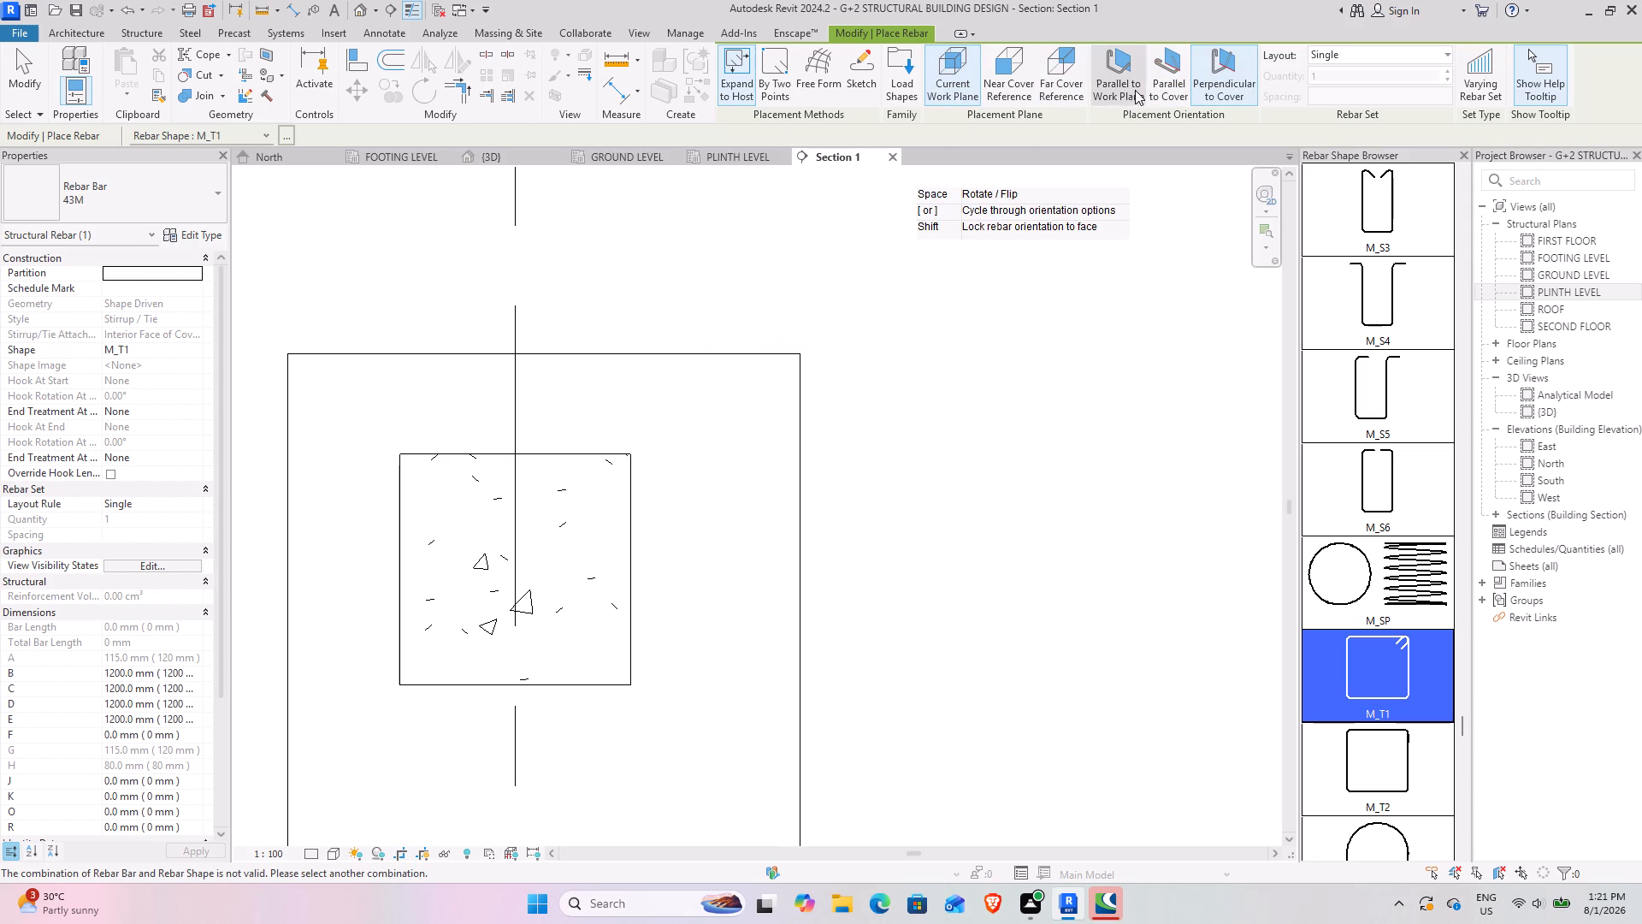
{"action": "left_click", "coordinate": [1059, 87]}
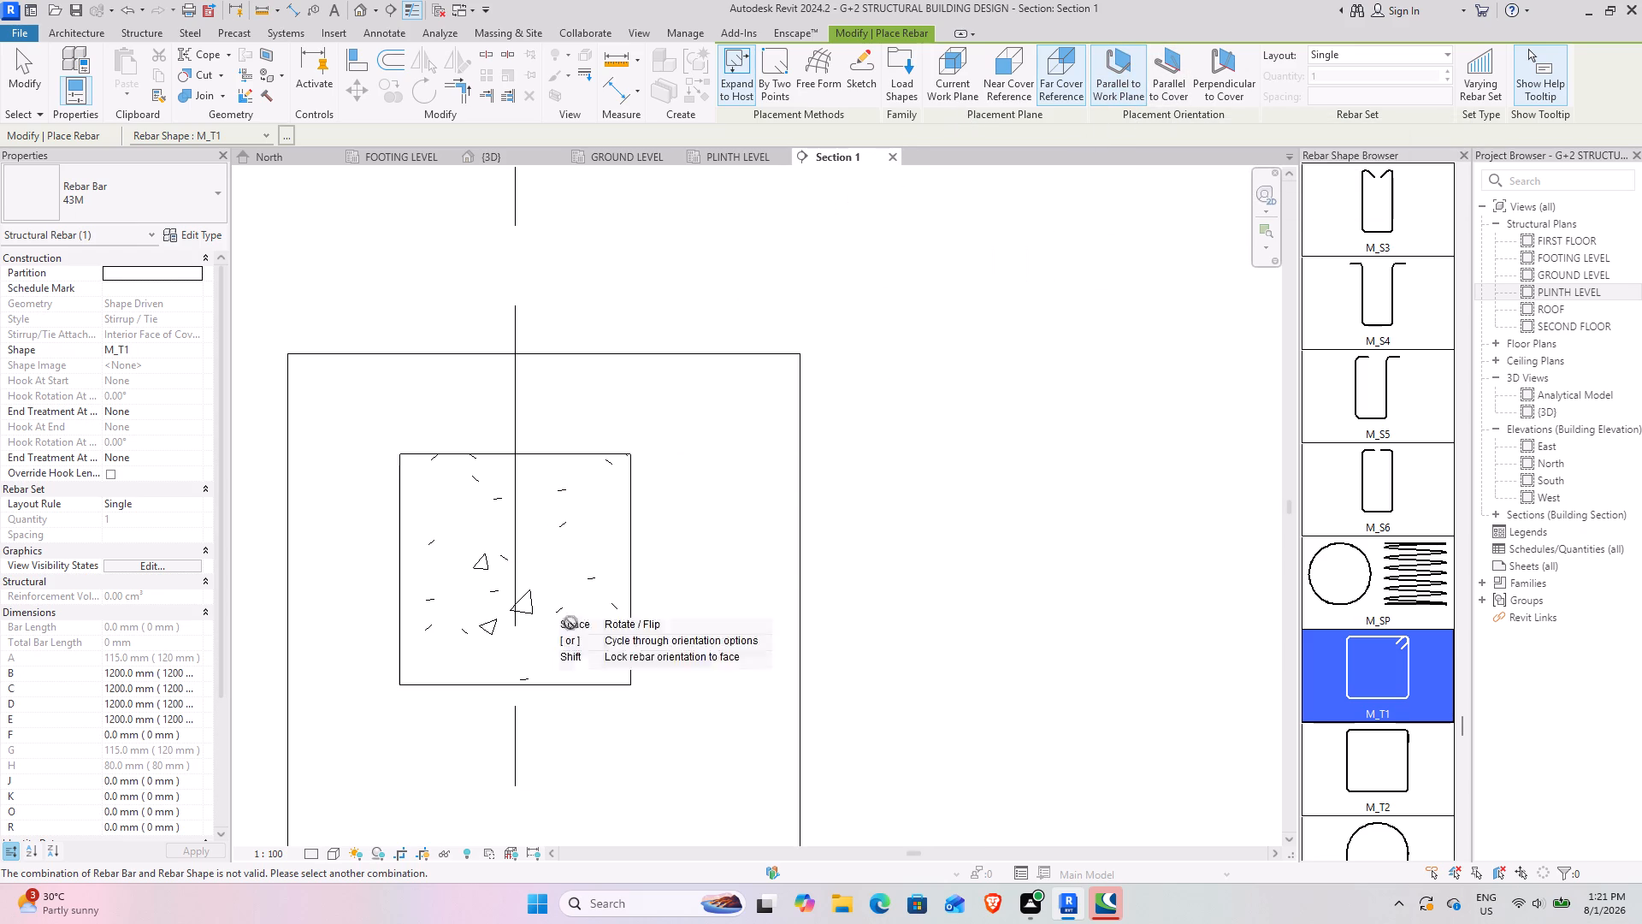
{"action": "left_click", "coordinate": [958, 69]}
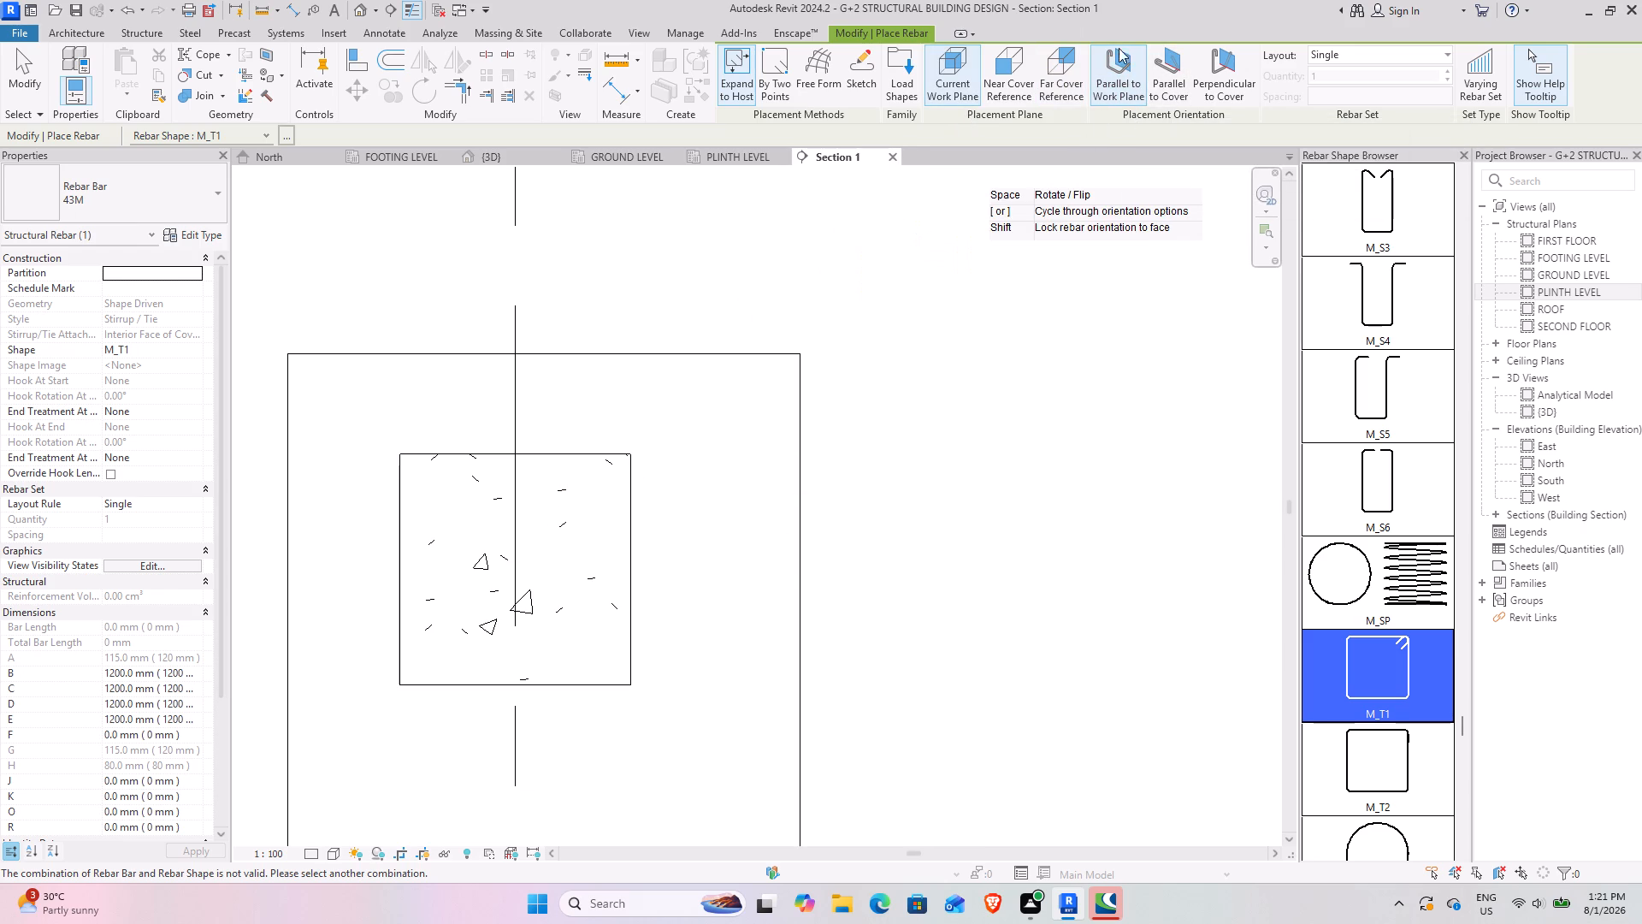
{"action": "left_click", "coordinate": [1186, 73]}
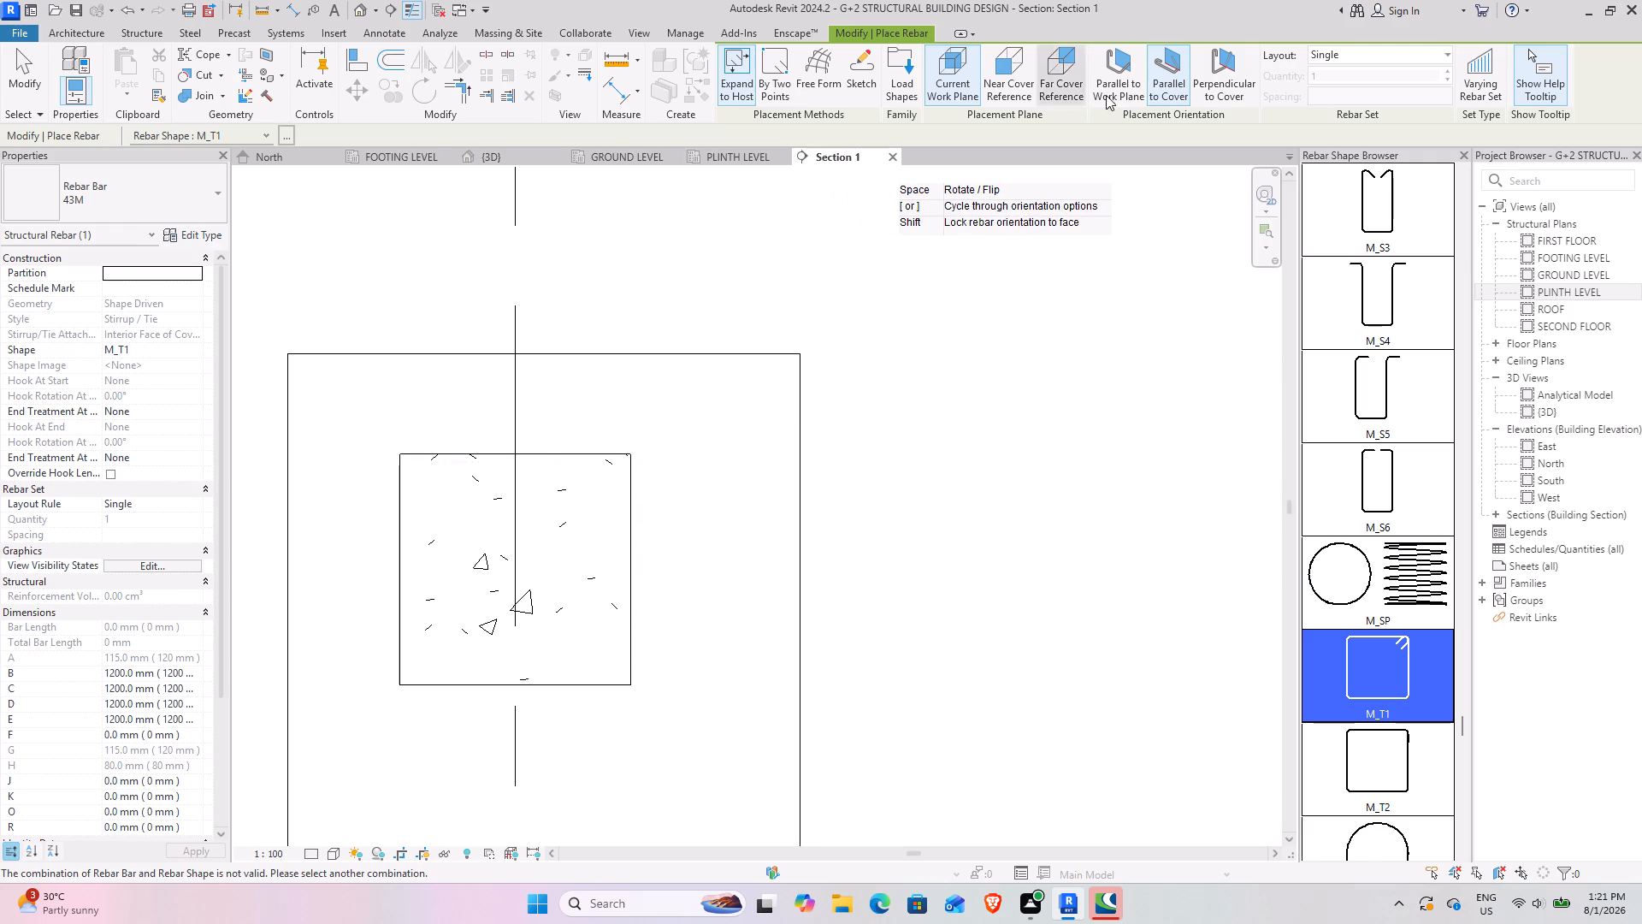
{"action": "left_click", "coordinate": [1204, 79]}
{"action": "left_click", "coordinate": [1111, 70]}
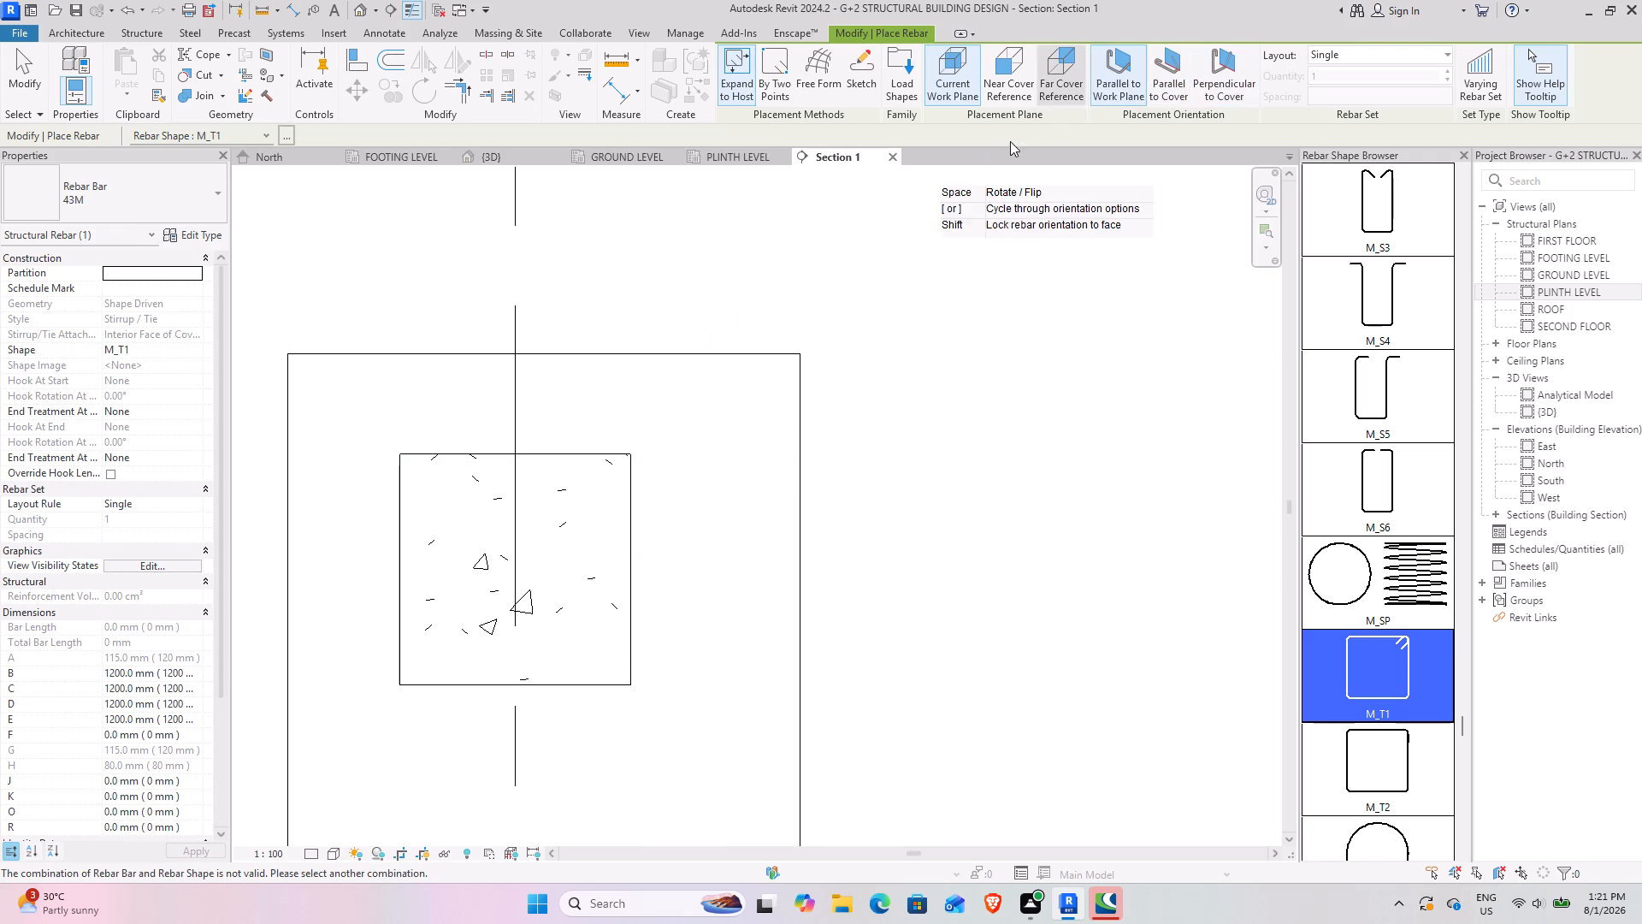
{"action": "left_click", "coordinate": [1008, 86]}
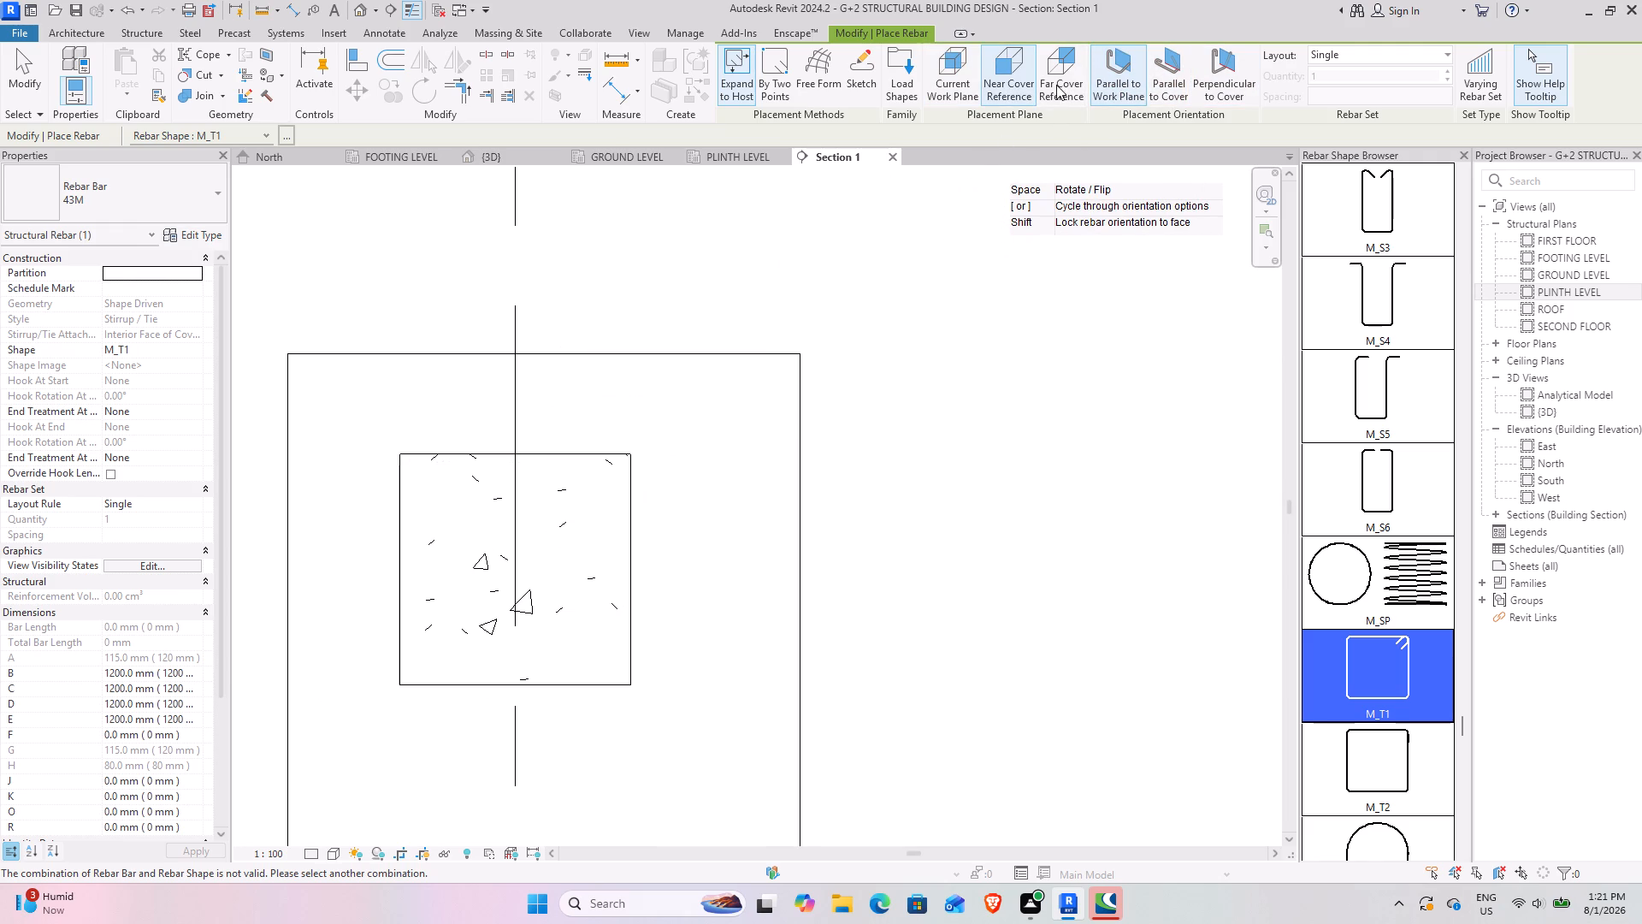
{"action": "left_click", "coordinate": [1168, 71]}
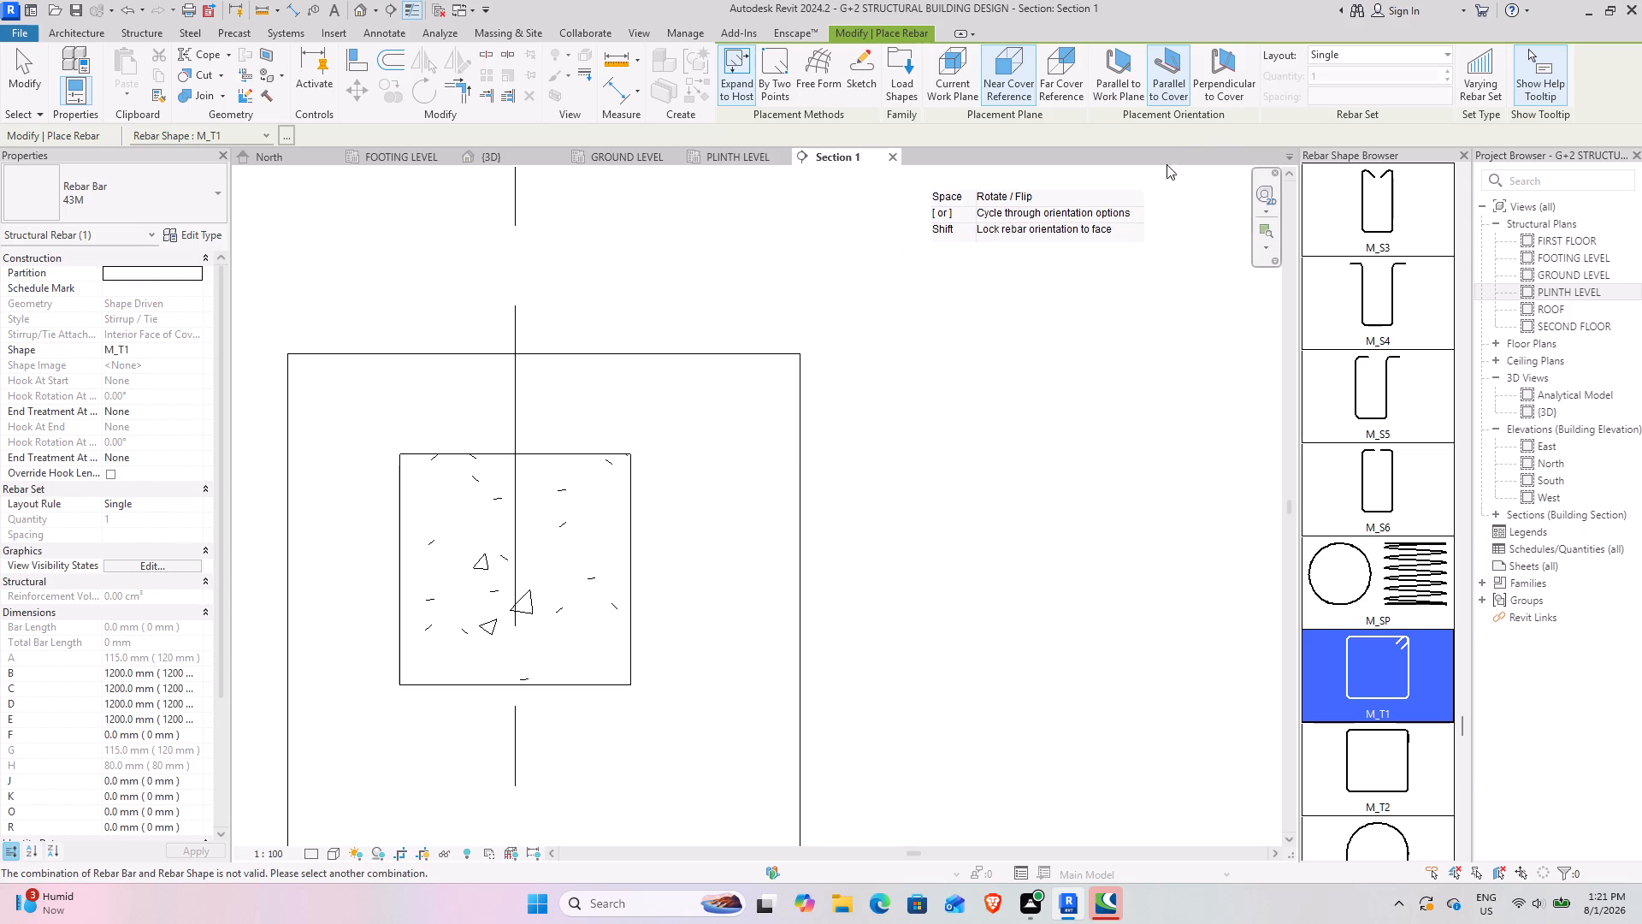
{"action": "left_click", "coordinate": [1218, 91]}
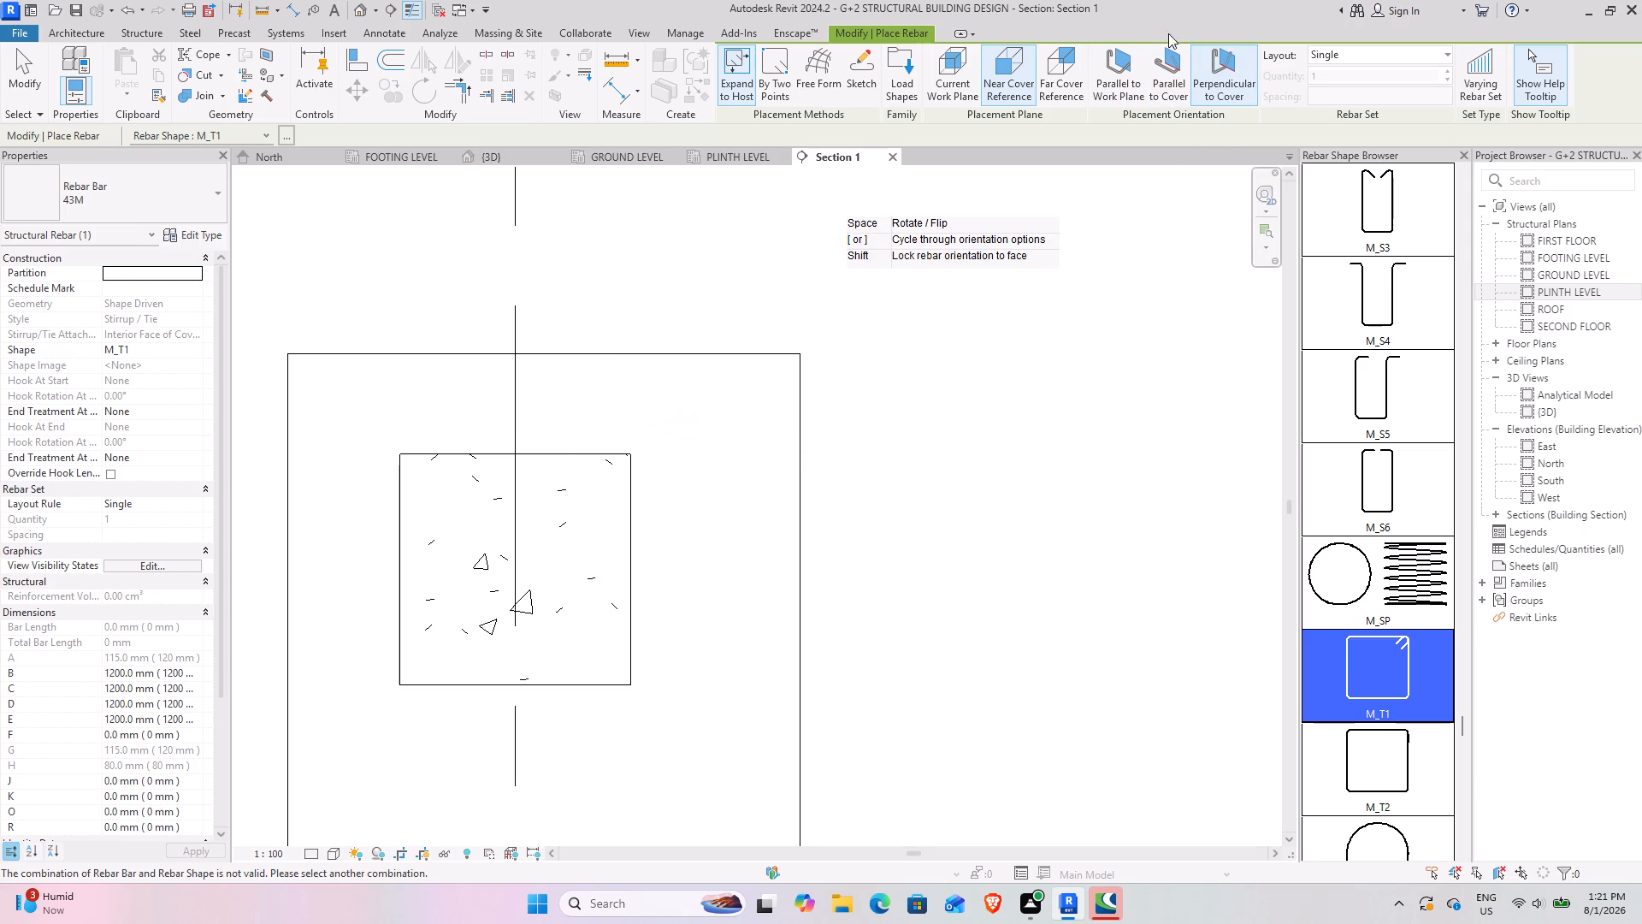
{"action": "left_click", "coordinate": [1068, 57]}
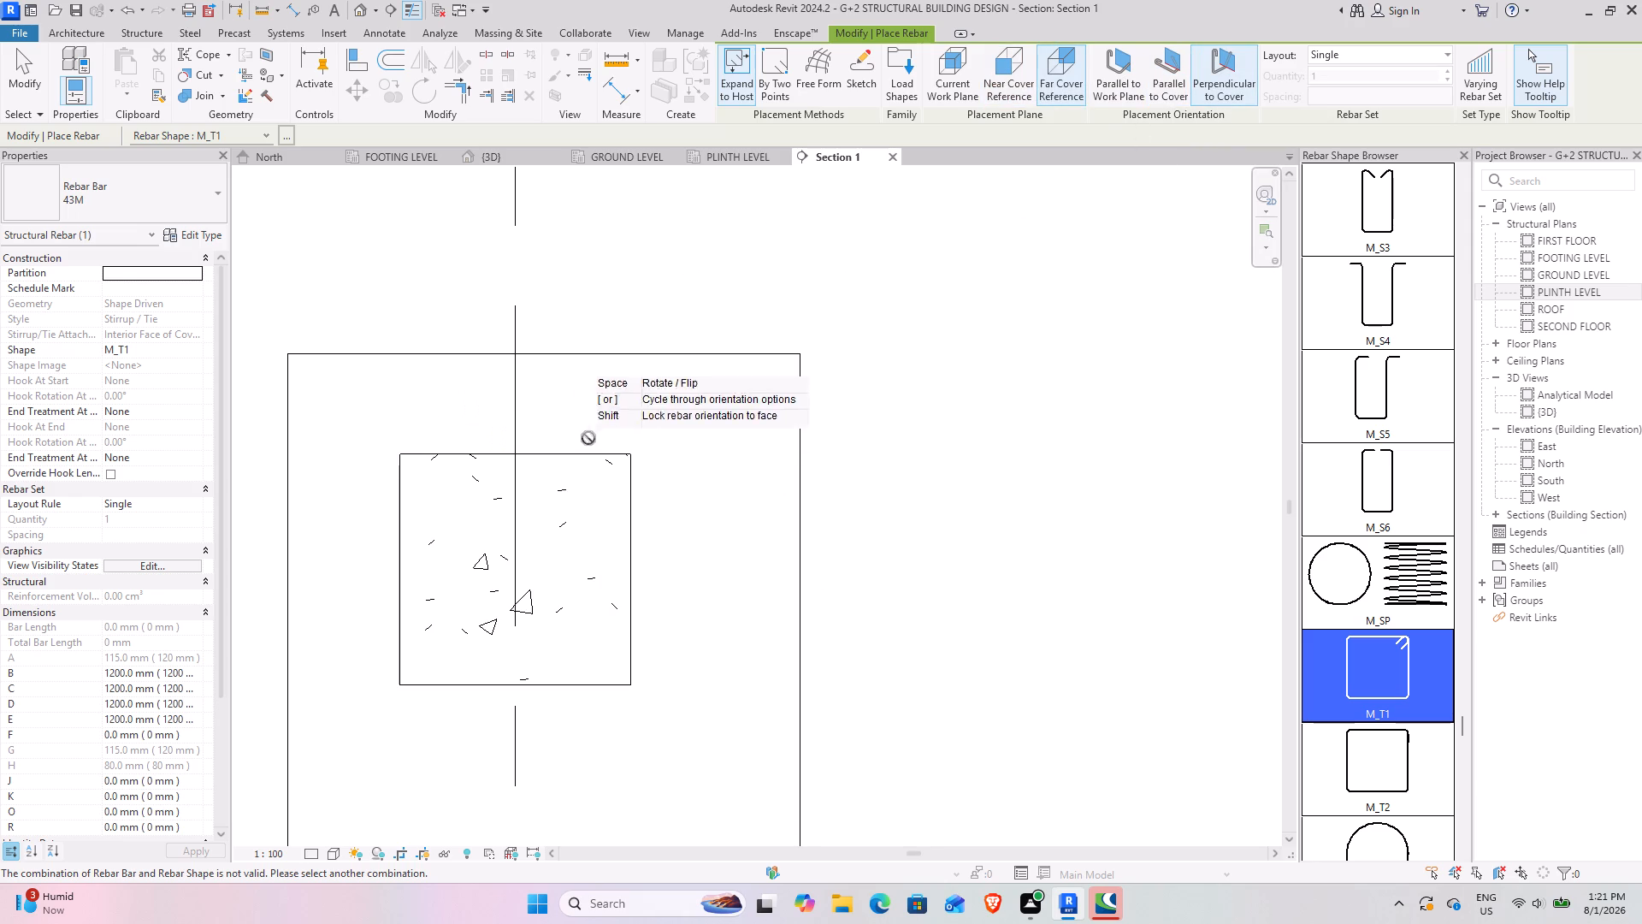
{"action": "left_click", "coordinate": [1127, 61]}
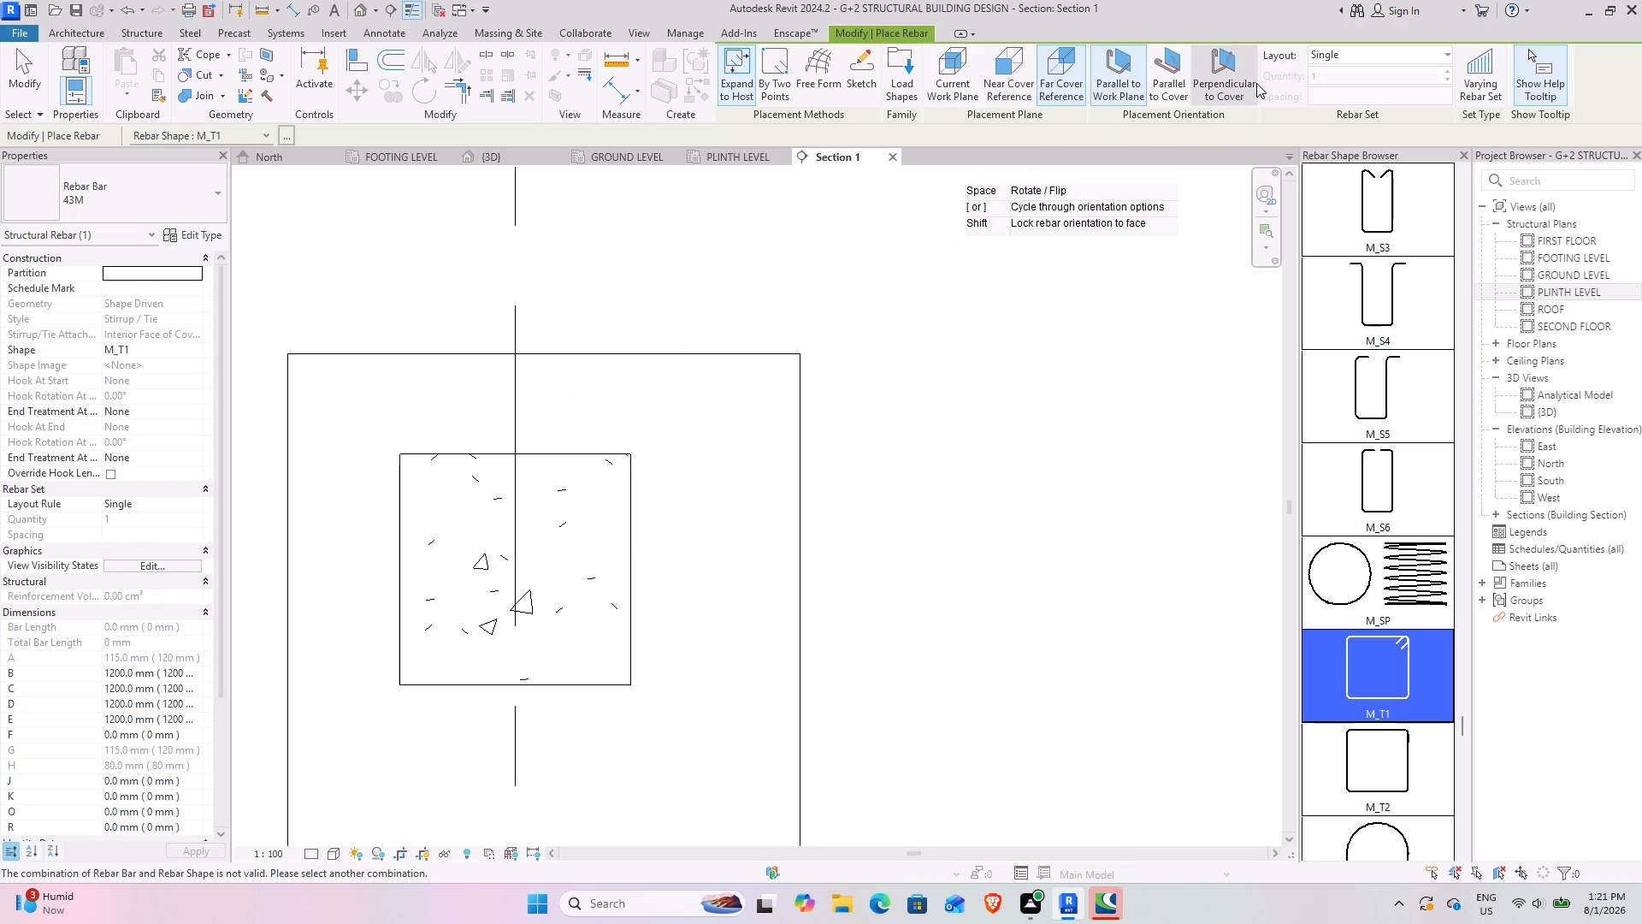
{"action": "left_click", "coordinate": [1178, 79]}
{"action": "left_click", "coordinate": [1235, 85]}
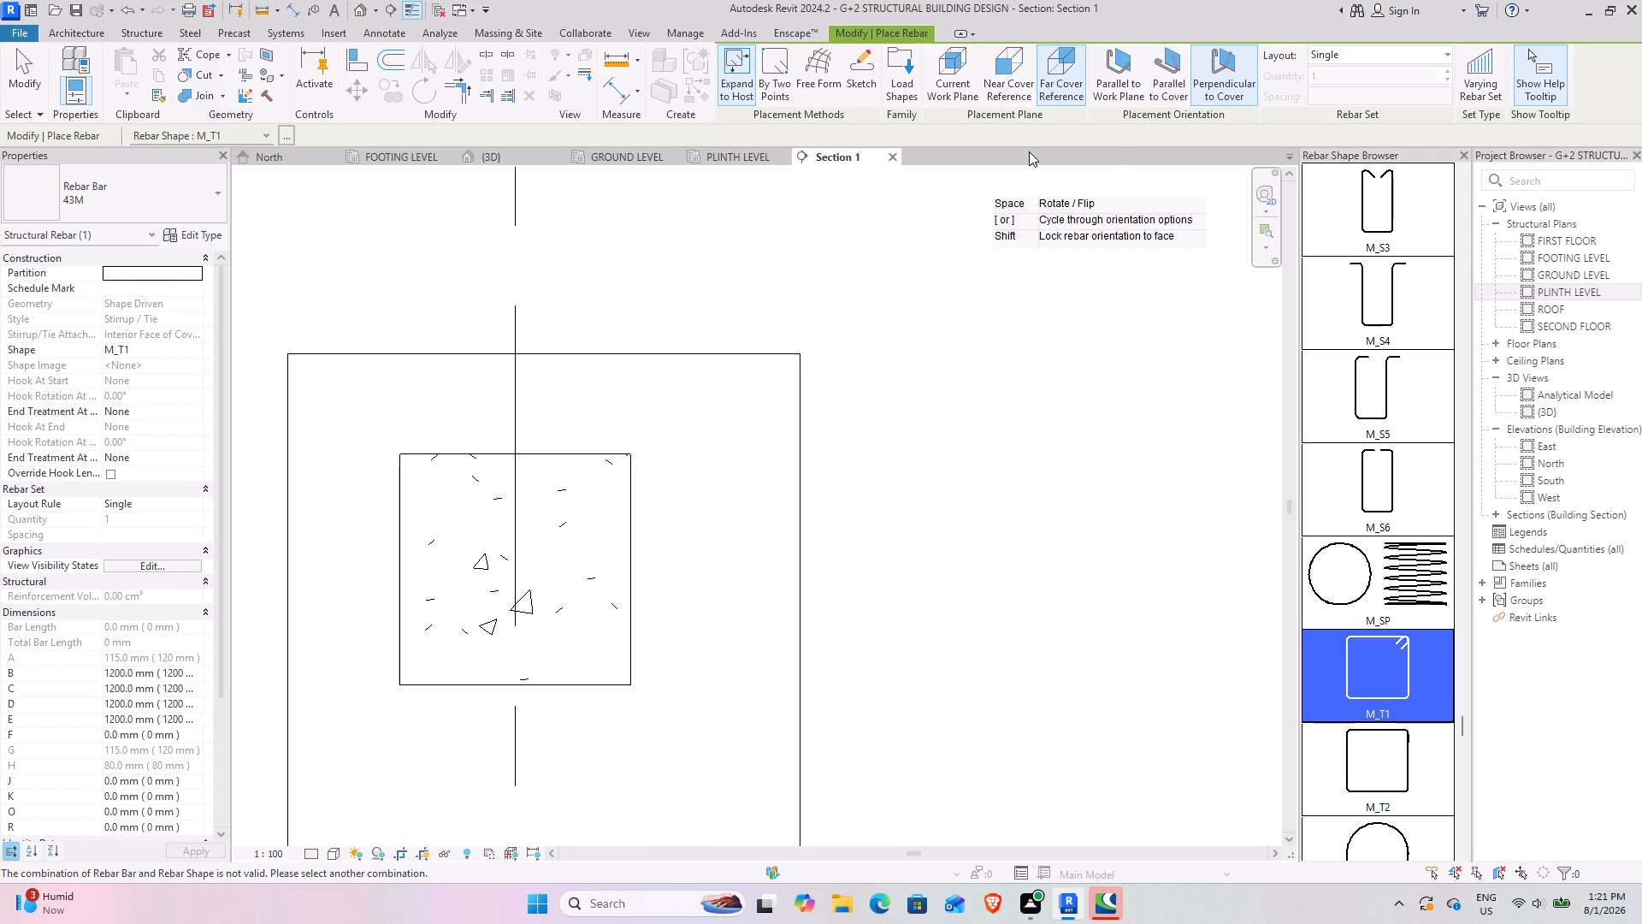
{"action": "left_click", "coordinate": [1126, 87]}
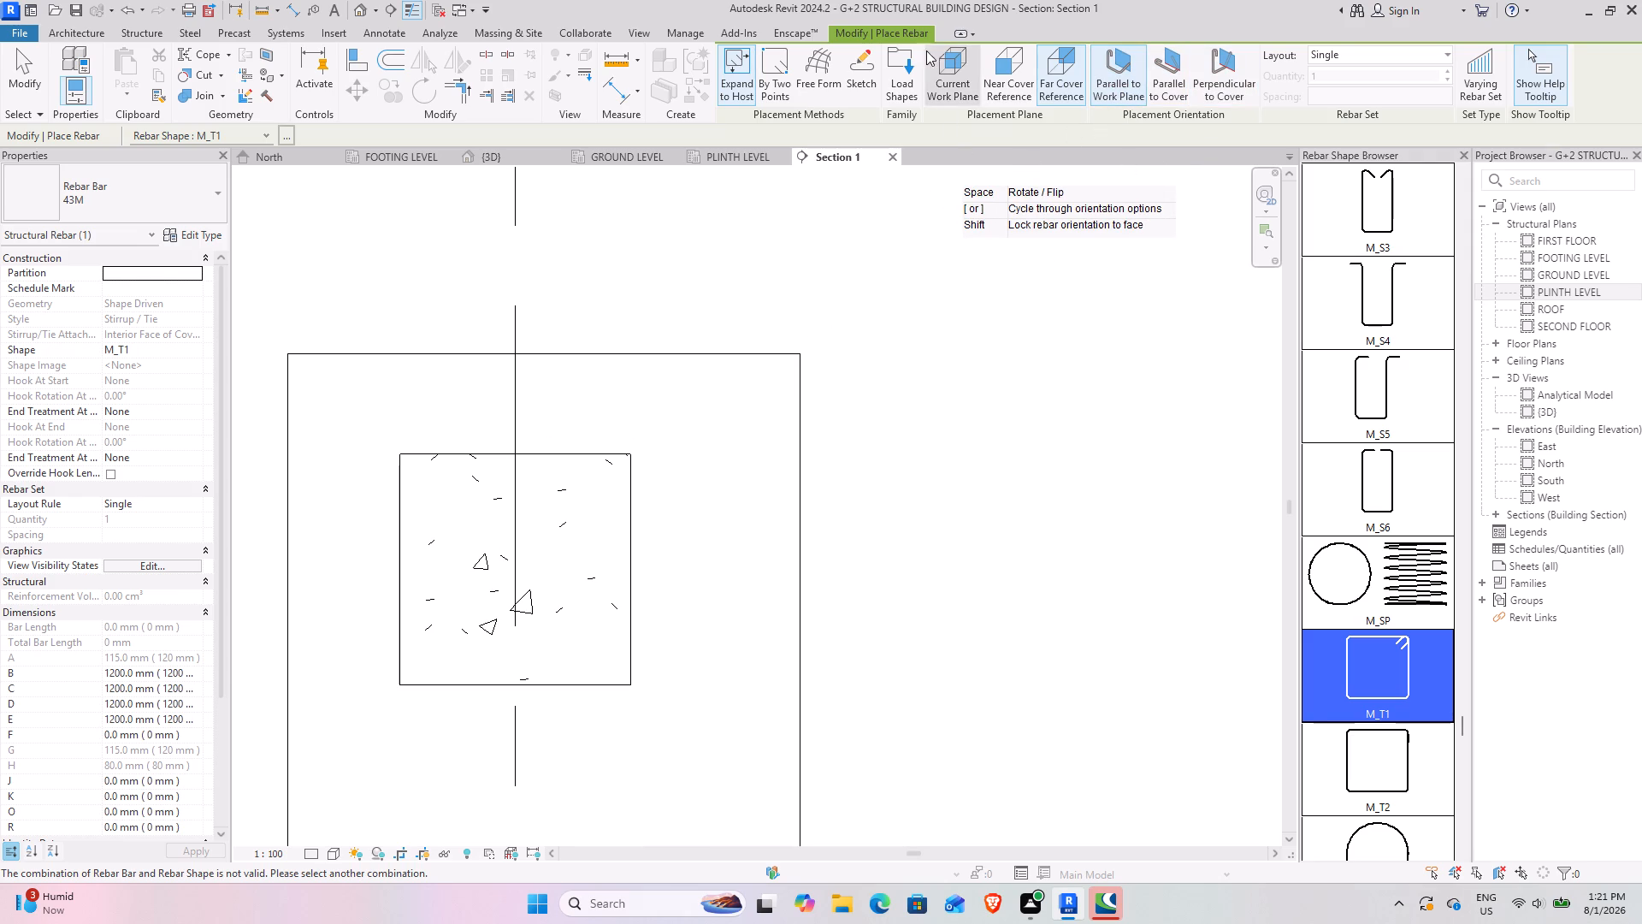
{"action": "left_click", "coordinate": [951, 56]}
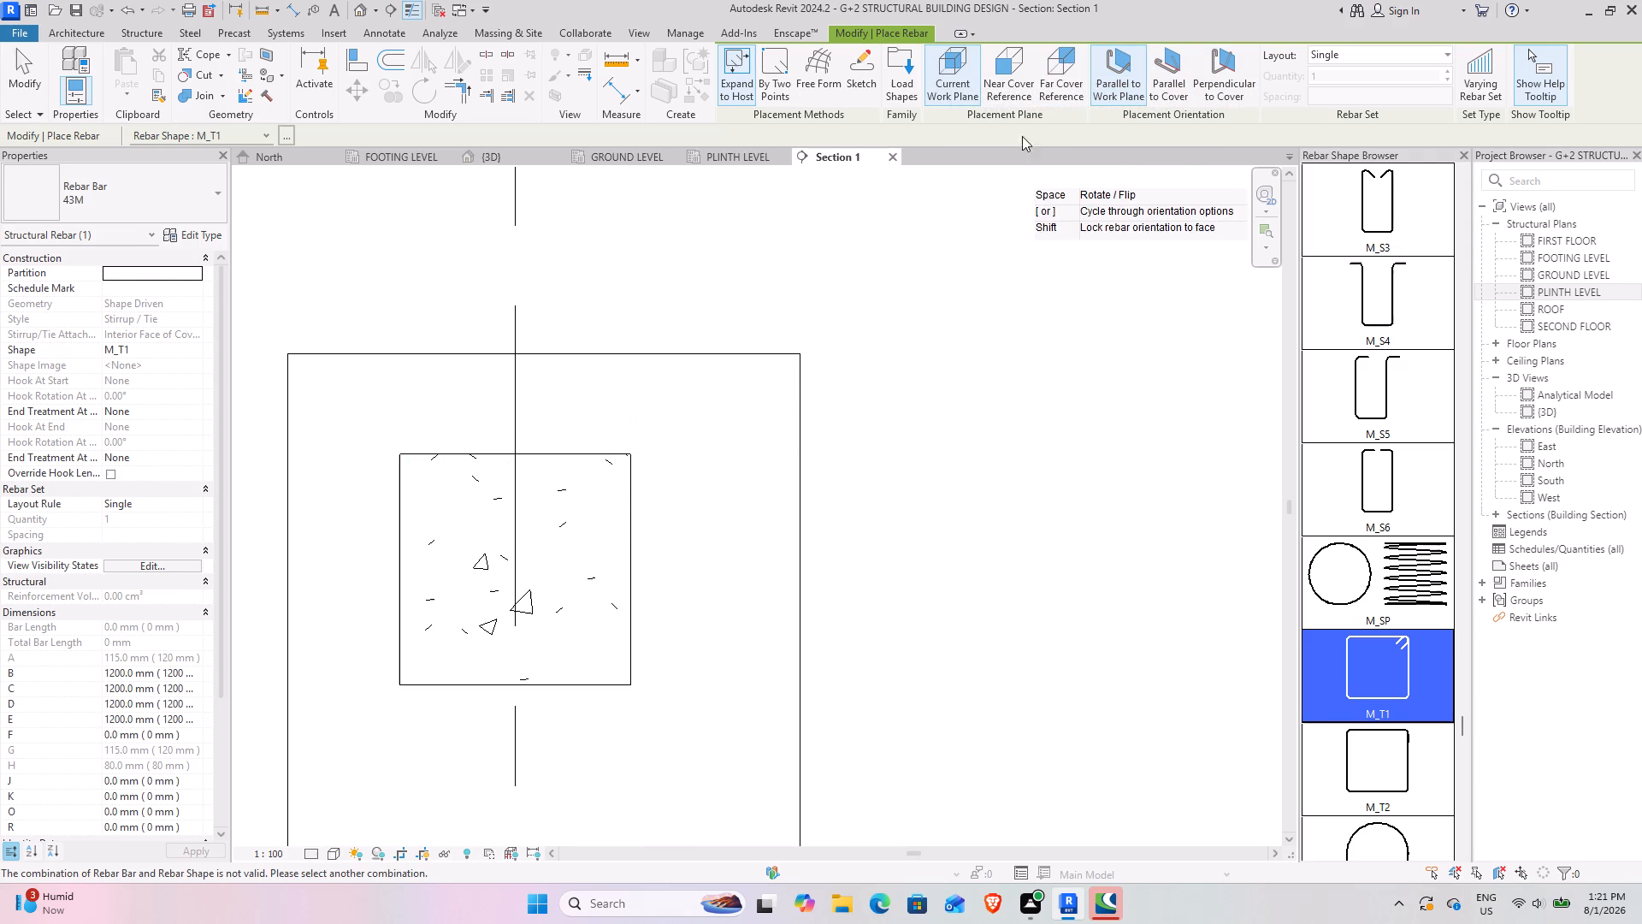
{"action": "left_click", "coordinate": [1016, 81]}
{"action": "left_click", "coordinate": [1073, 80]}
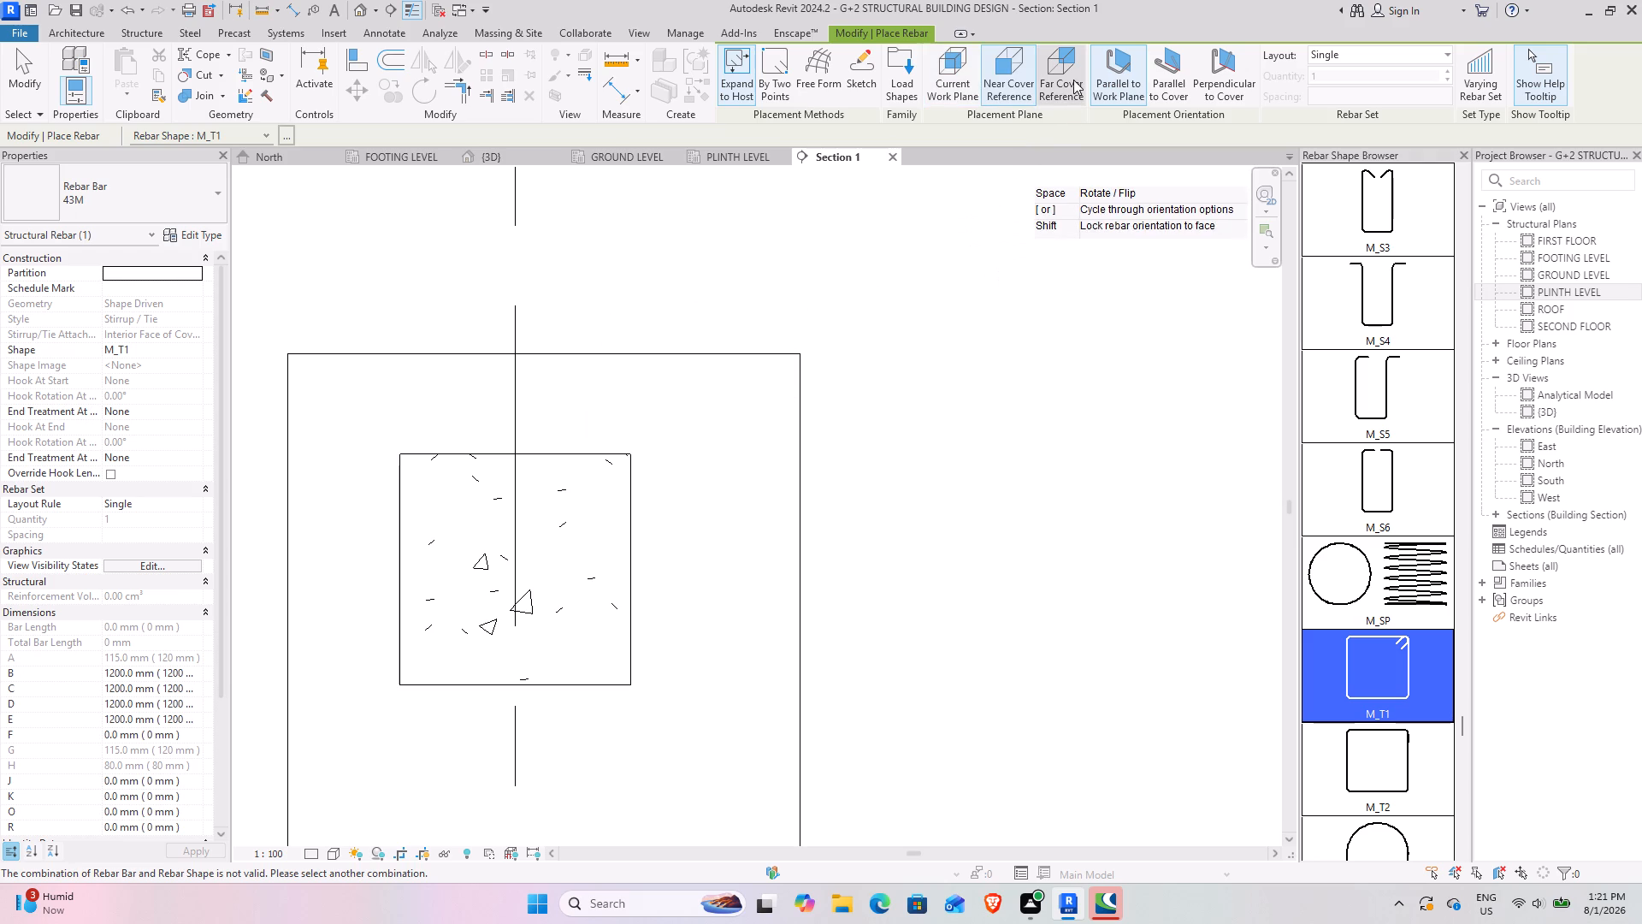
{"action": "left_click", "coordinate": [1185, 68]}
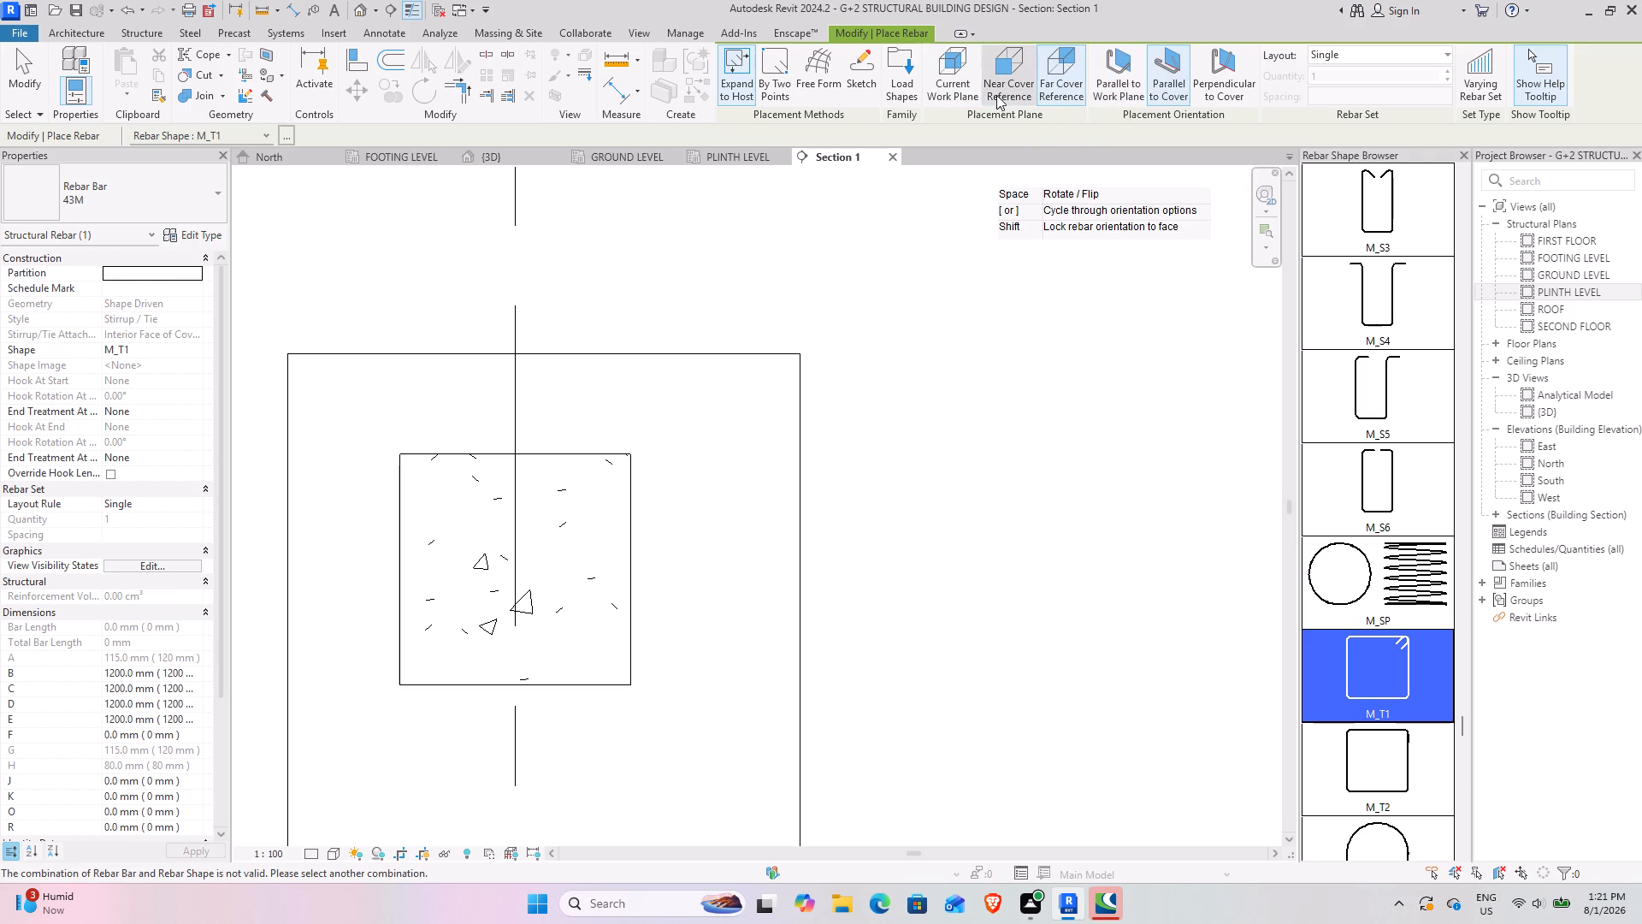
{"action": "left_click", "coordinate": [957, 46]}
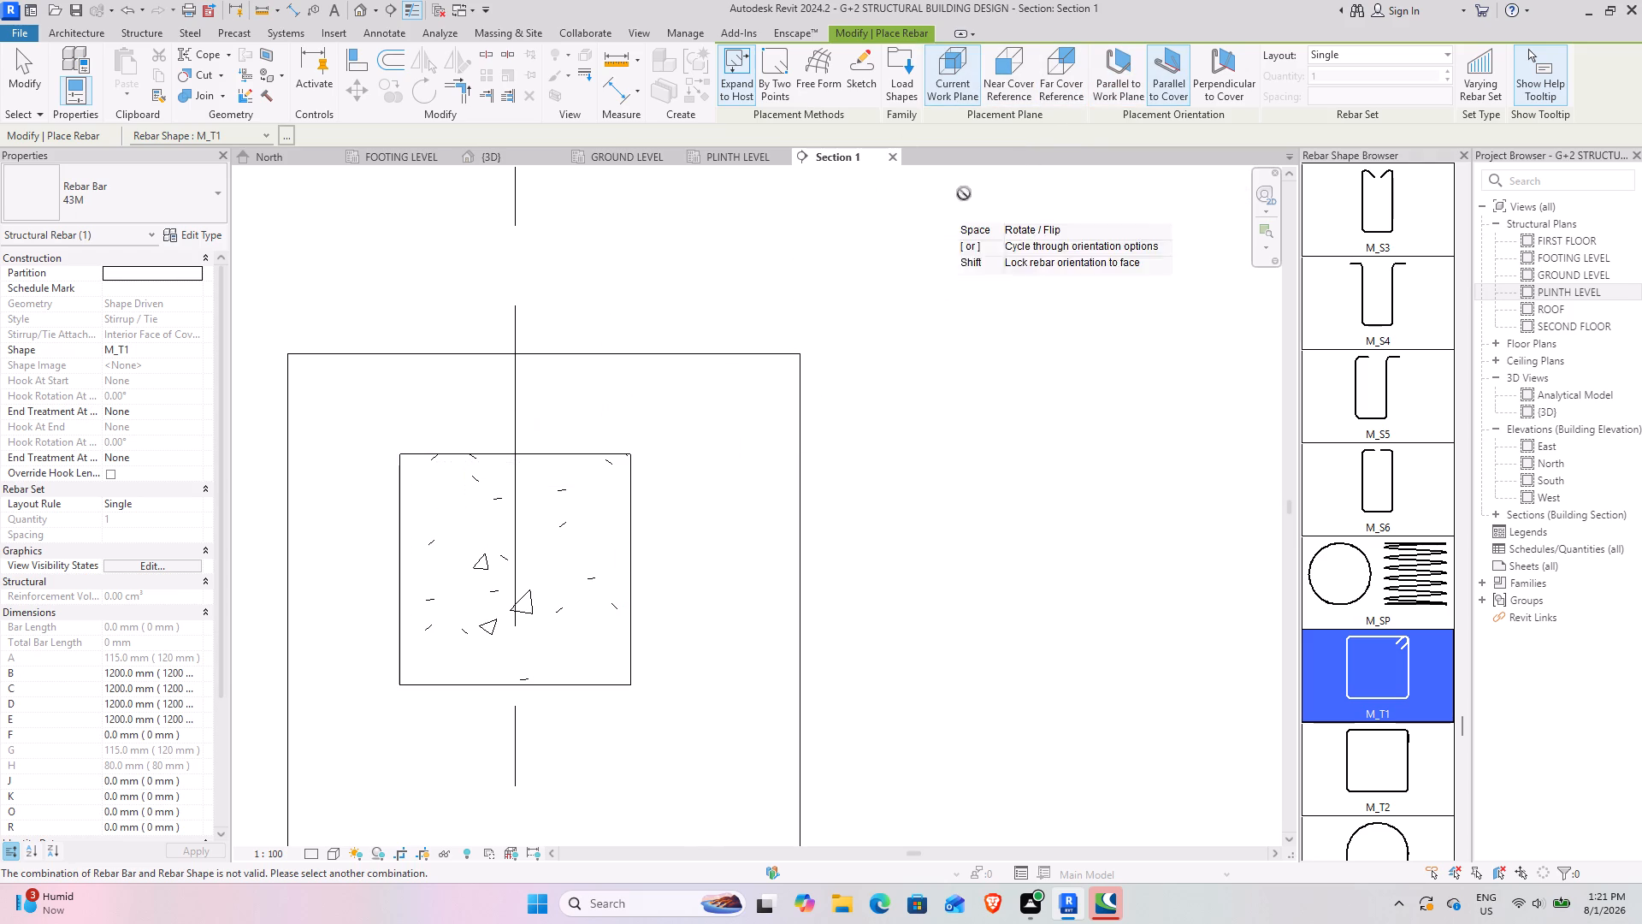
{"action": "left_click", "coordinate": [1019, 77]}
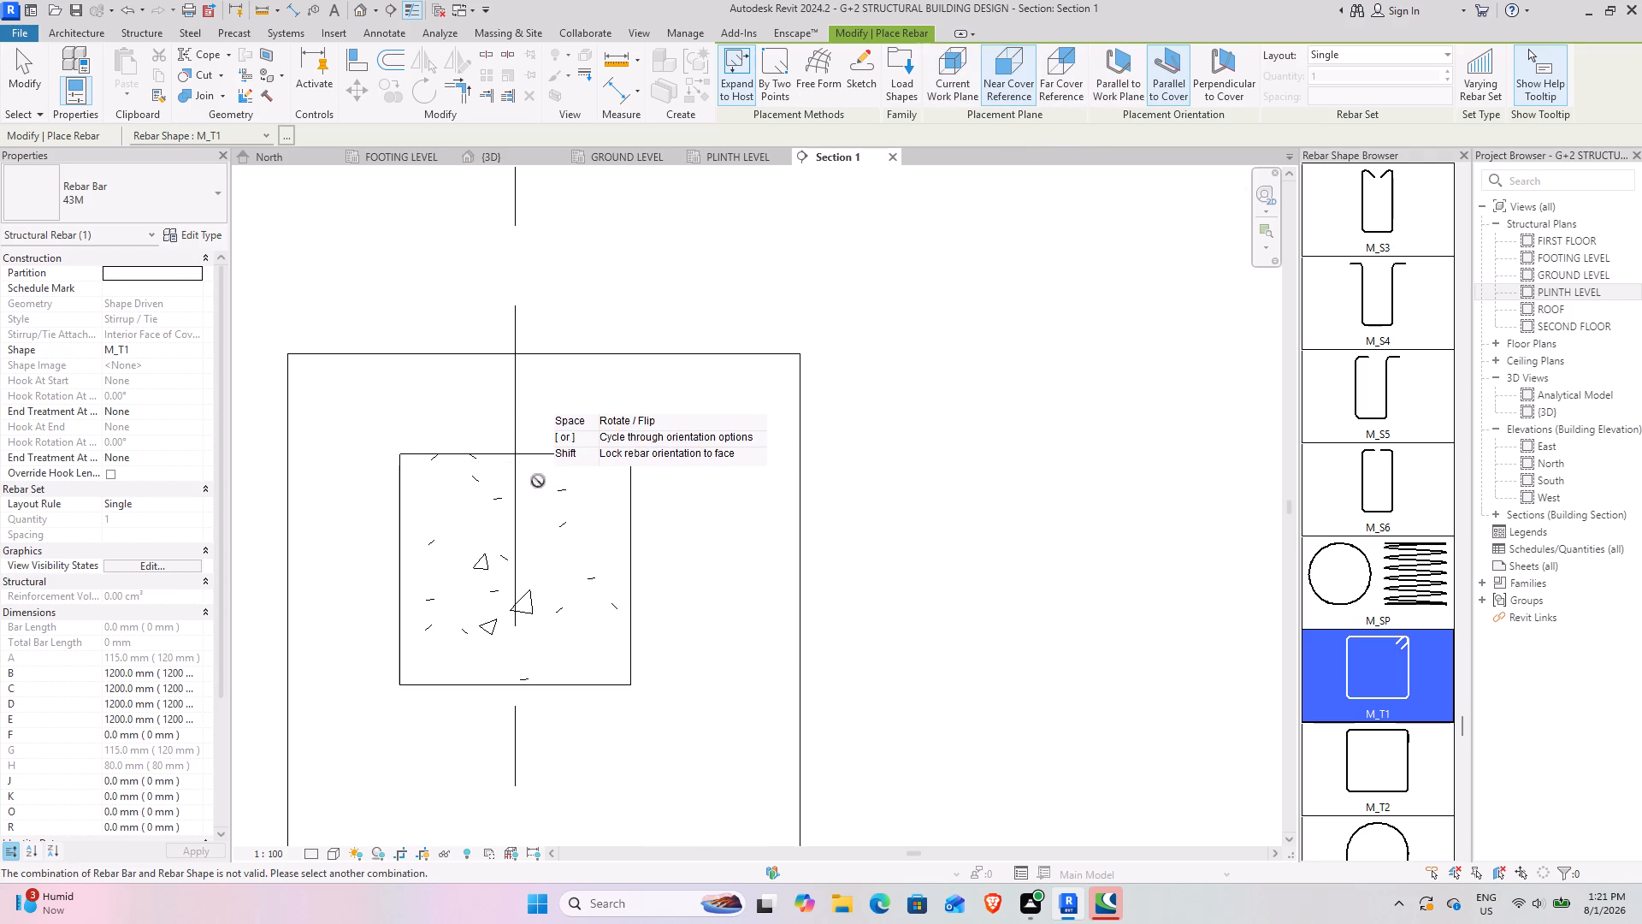
Place a 22M M_T1 stirrup in the beam section on the current work plane, parallel to it, with the view's detail level set to Fine.
{"action": "left_click", "coordinate": [221, 188]}
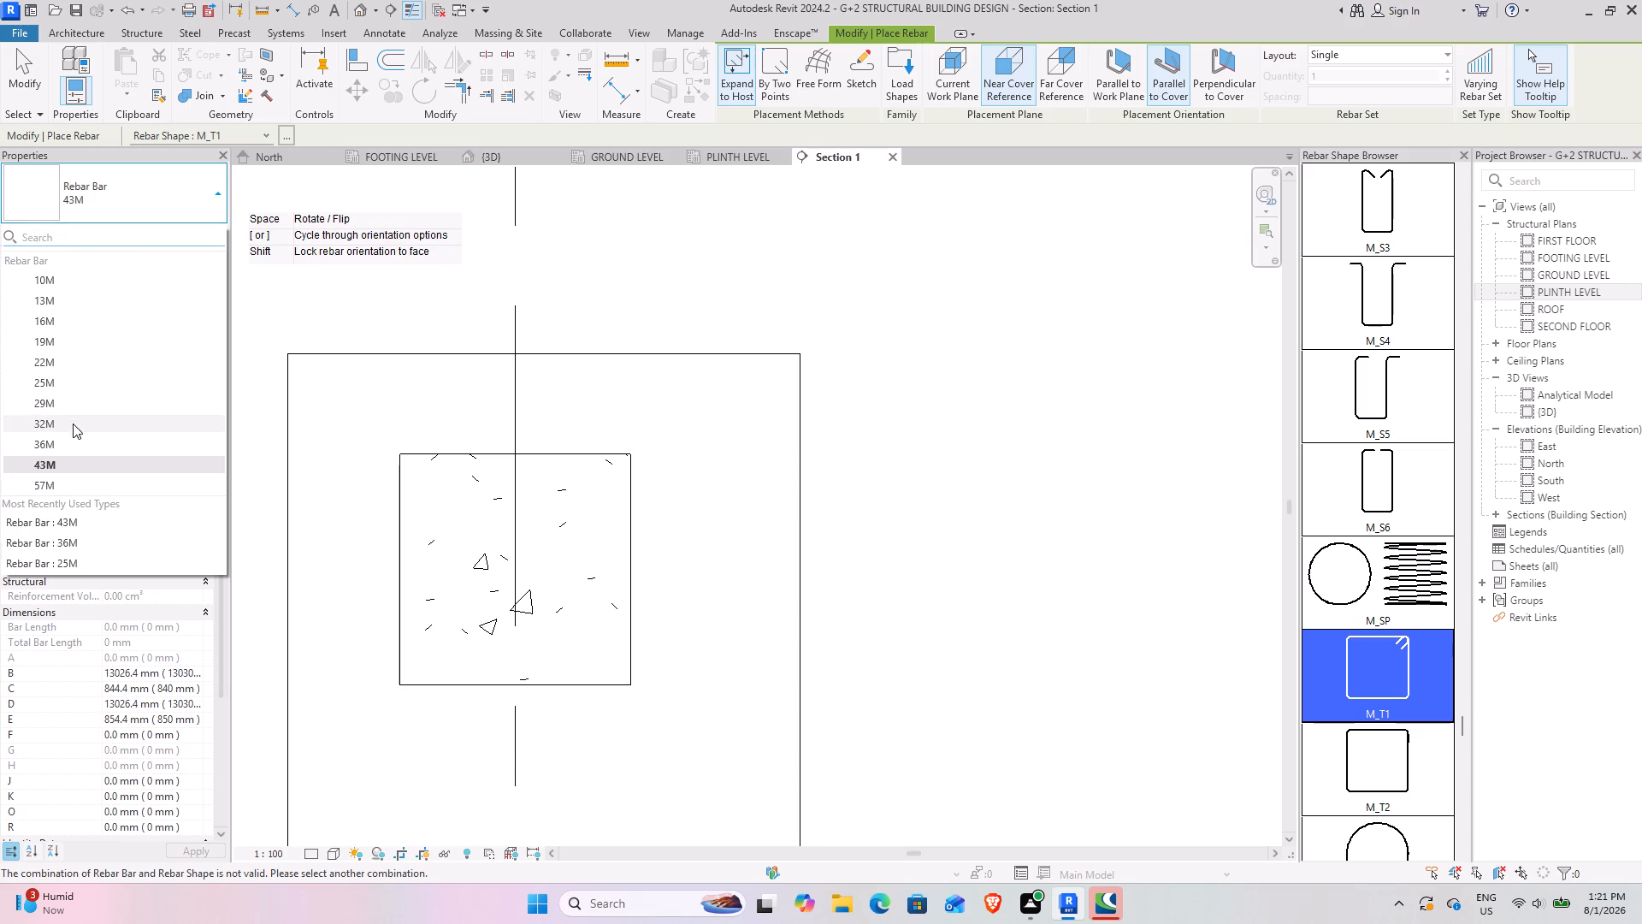
{"action": "left_click", "coordinate": [41, 365]}
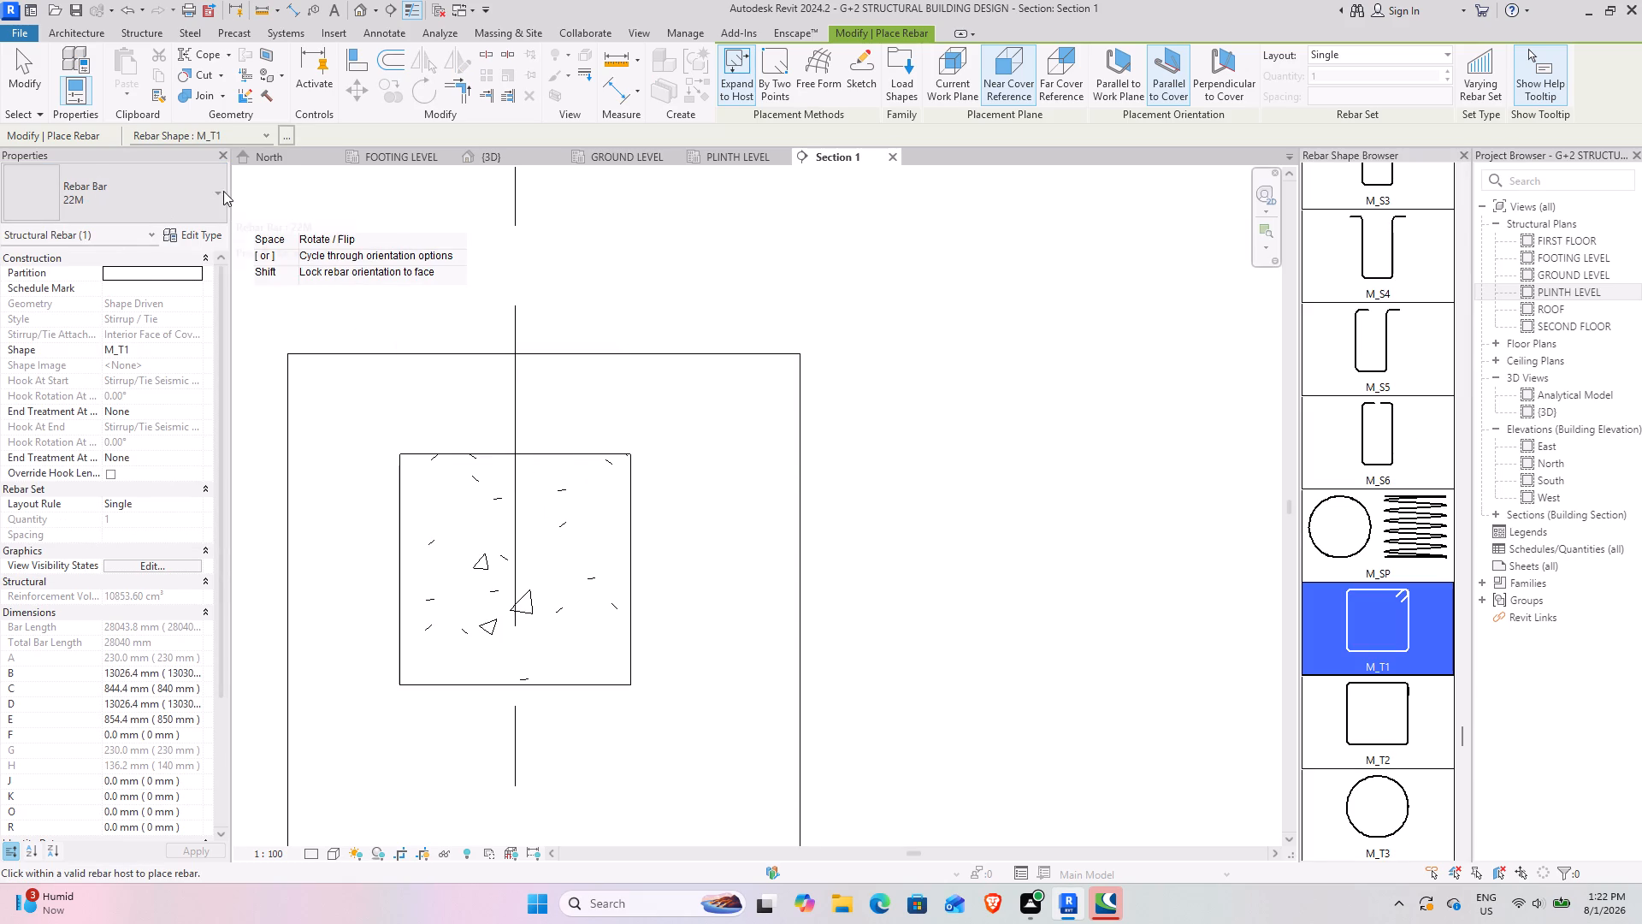
{"action": "left_click", "coordinate": [966, 81]}
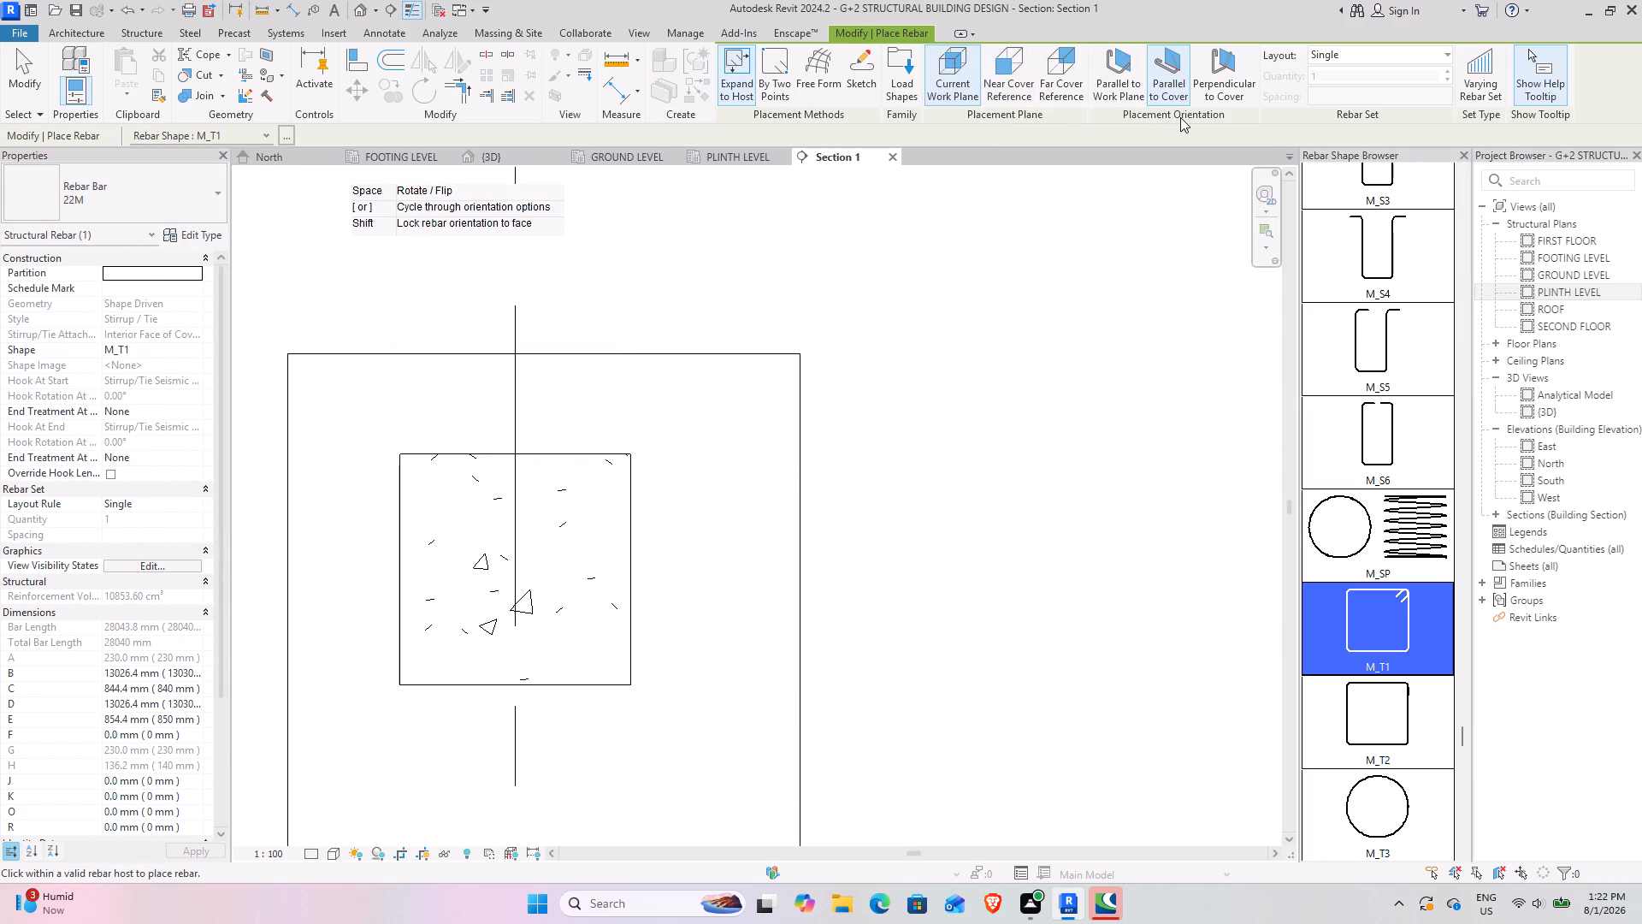
{"action": "left_click", "coordinate": [1119, 84]}
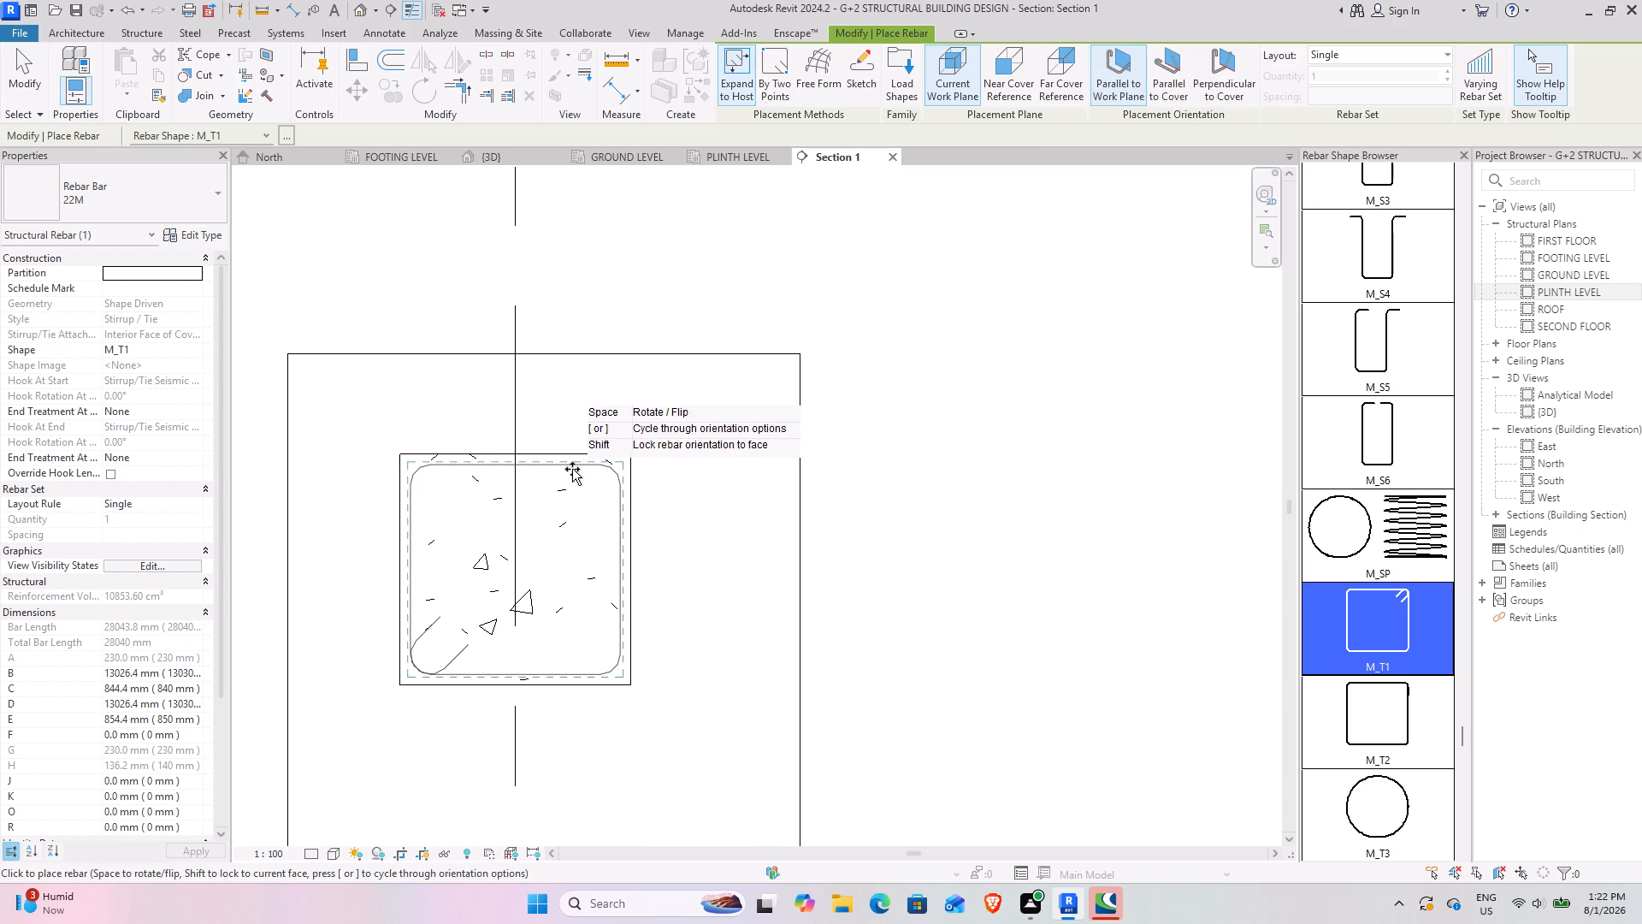
{"action": "left_click", "coordinate": [308, 856]}
{"action": "left_click", "coordinate": [327, 832]}
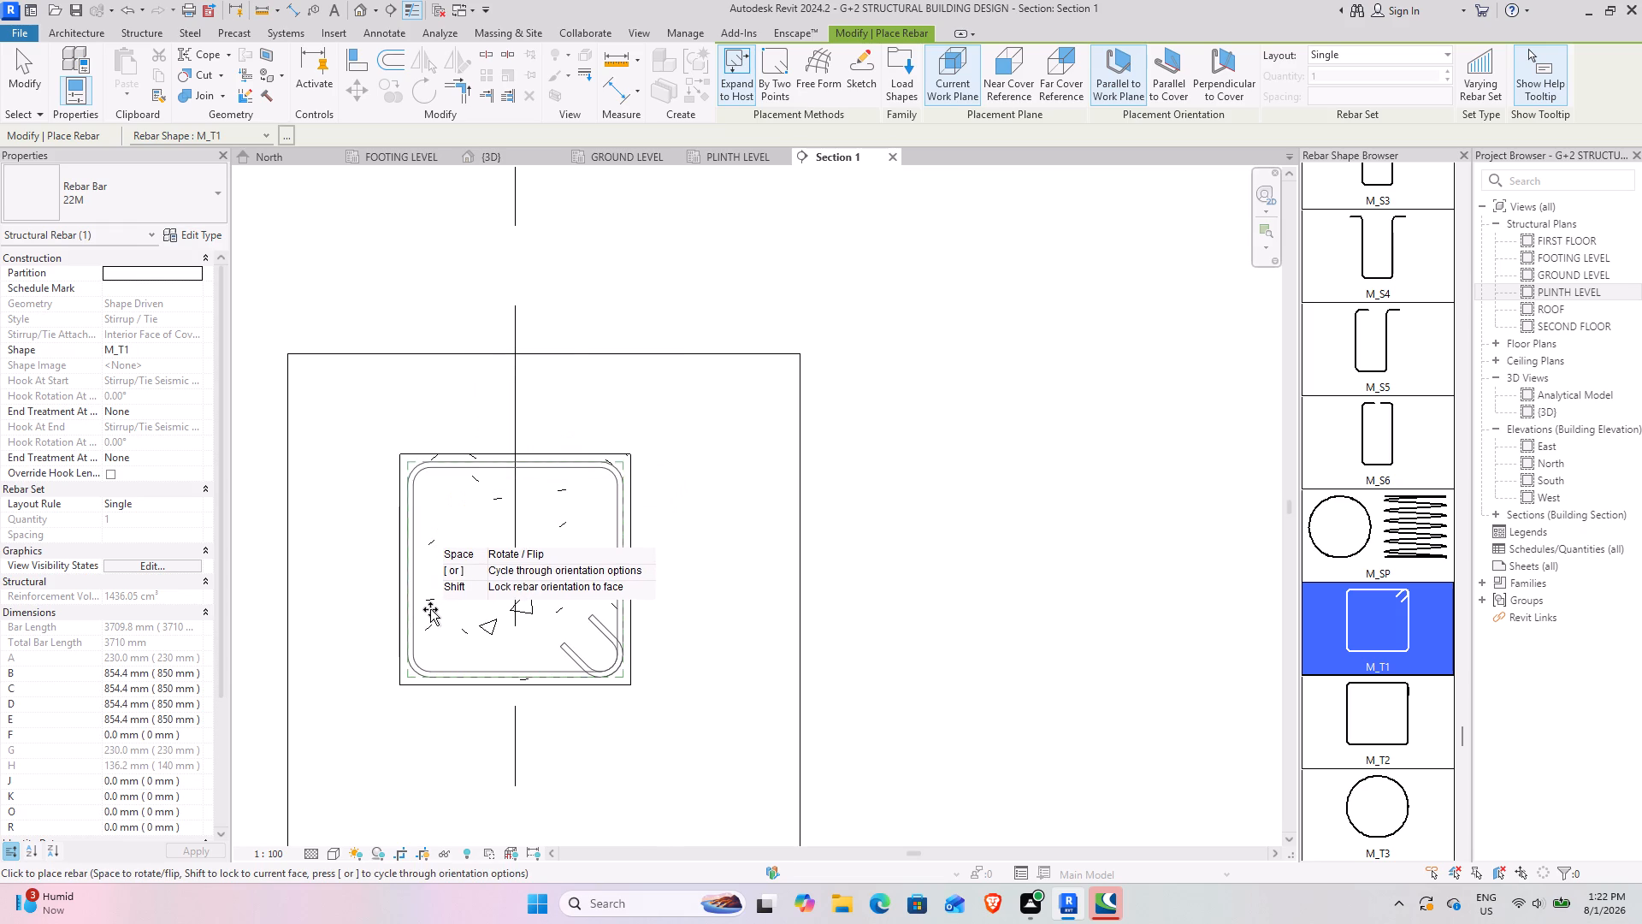
{"action": "left_click", "coordinate": [198, 189]}
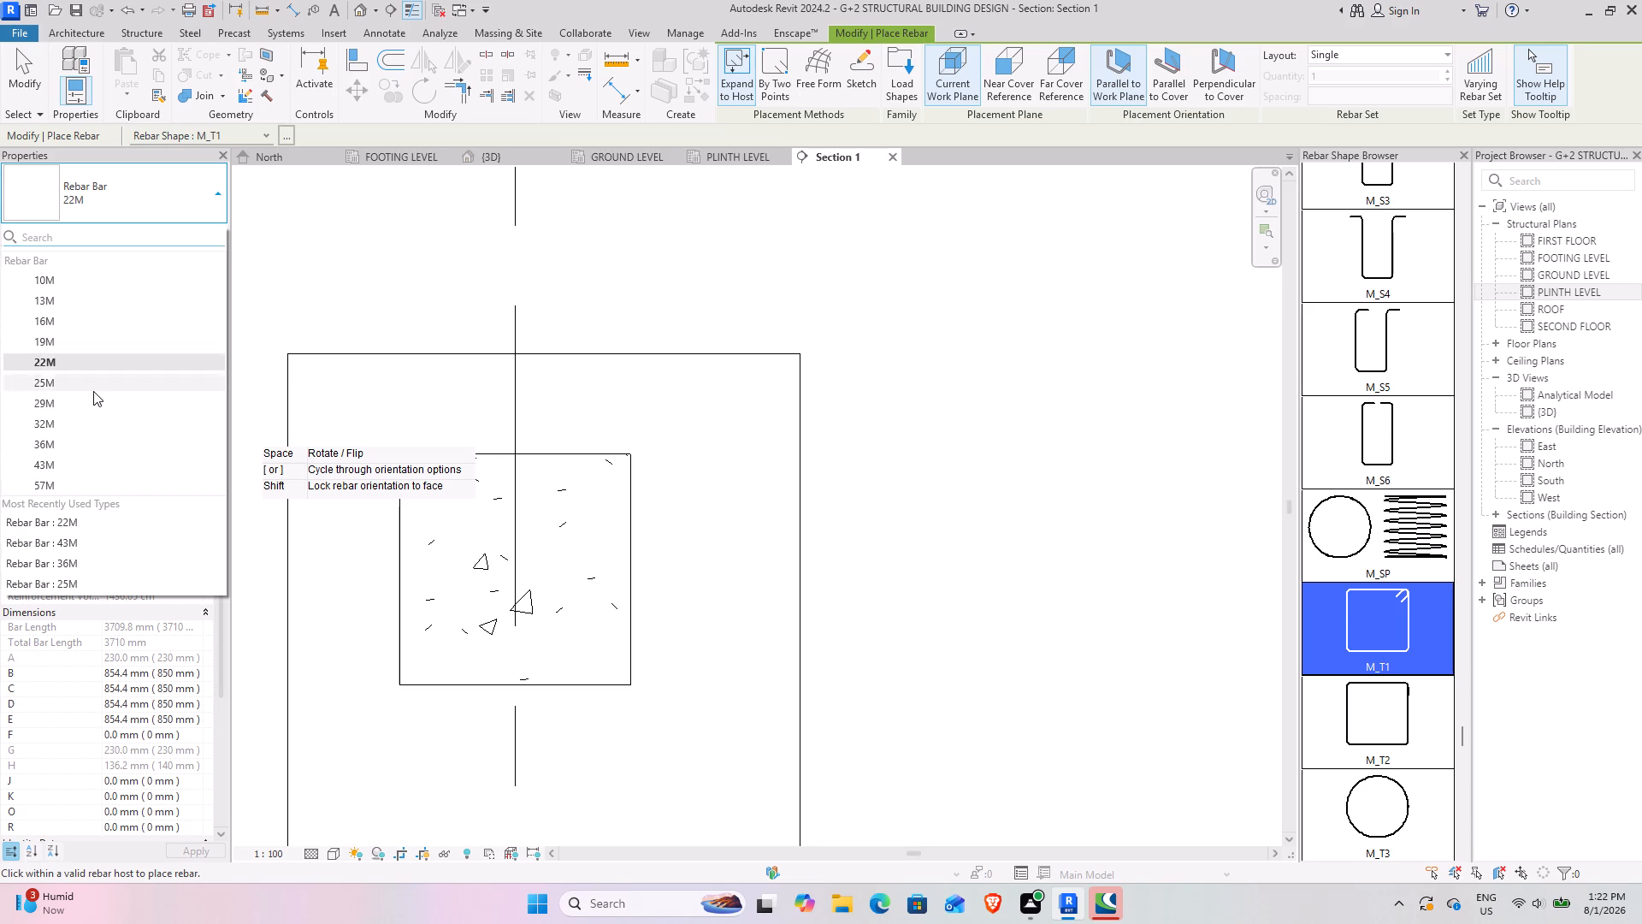
{"action": "left_click", "coordinate": [146, 369]}
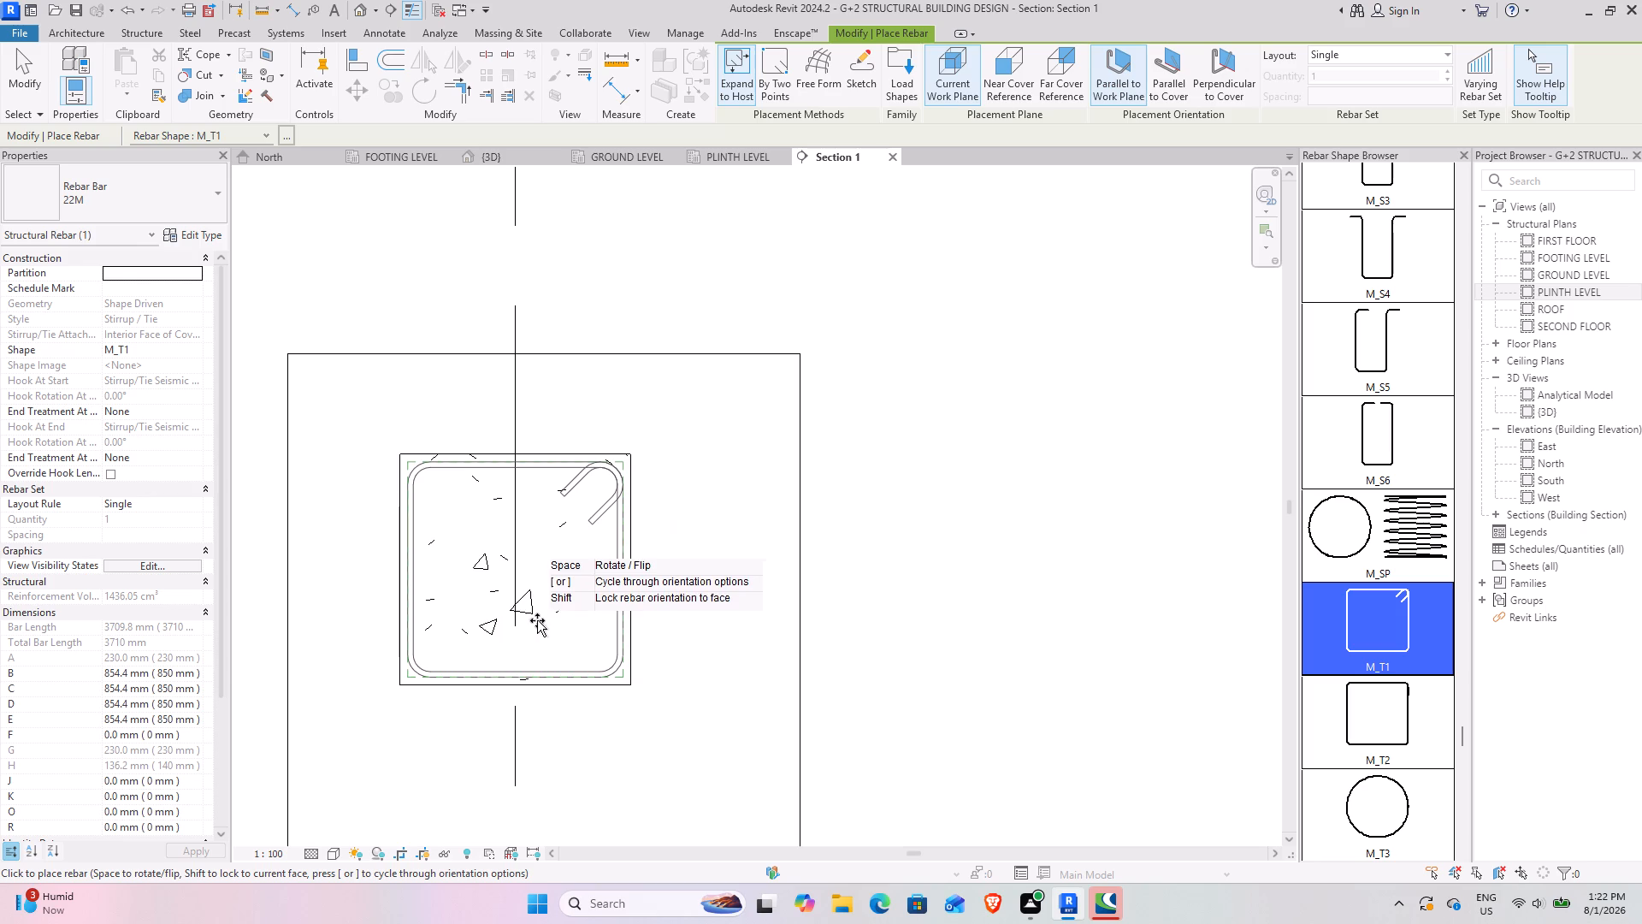
{"action": "left_click", "coordinate": [524, 513]}
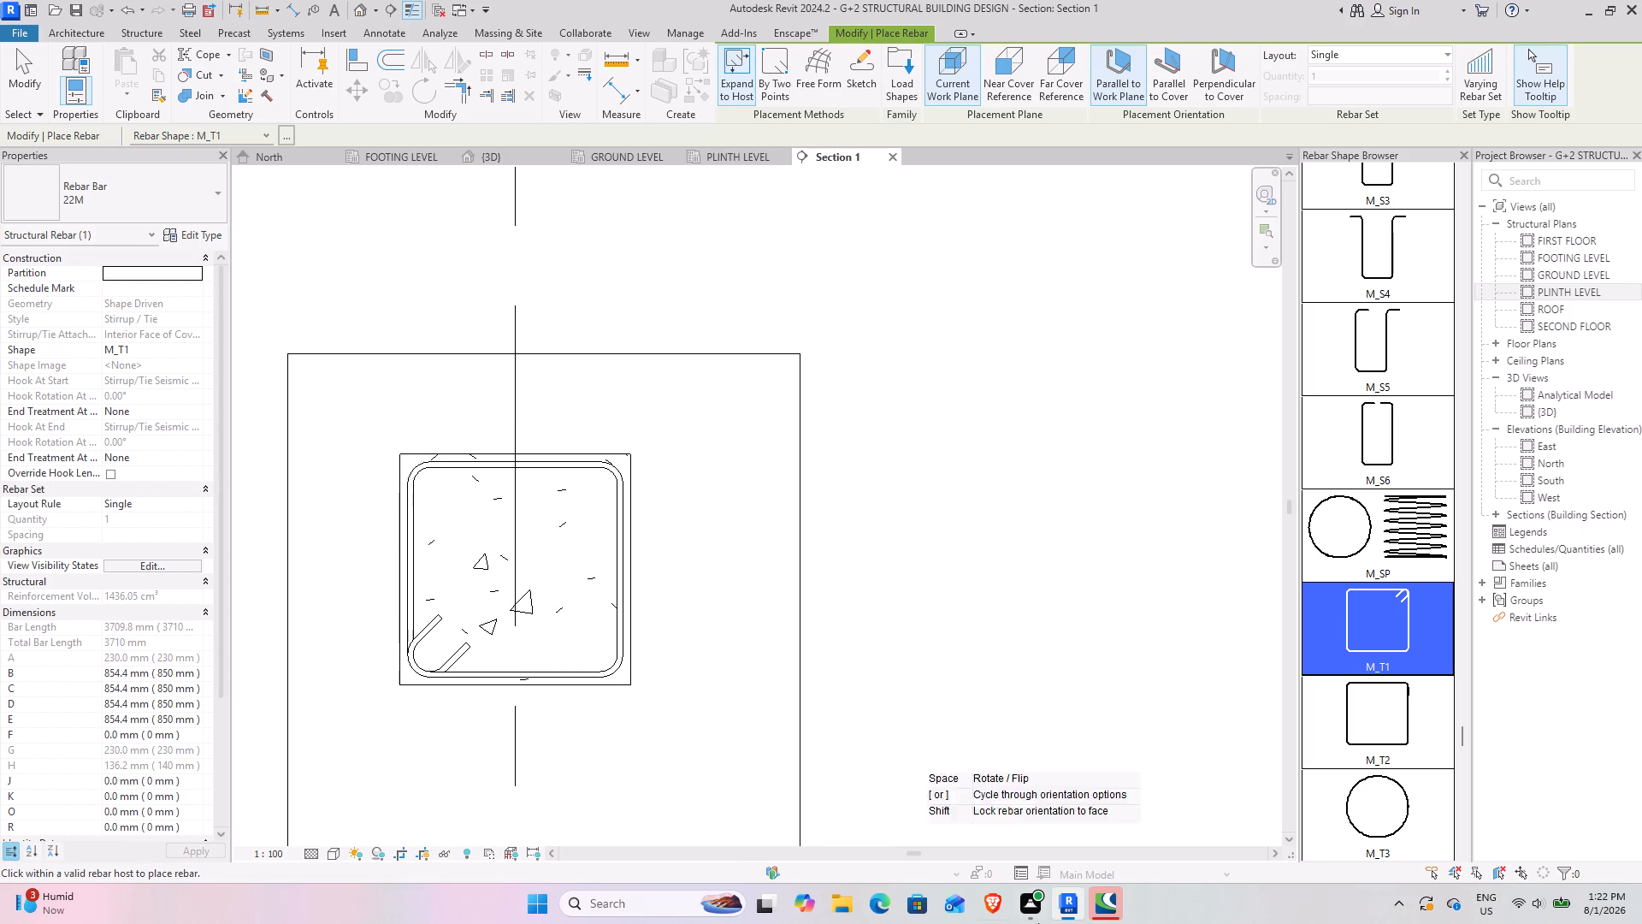
Place a straight M_00 bar of type 43M, perpendicular to cover, inside the stirrup's upper-left corner.
{"action": "left_click_drag", "start_coordinate": [1470, 717], "coordinate": [1452, 273]}
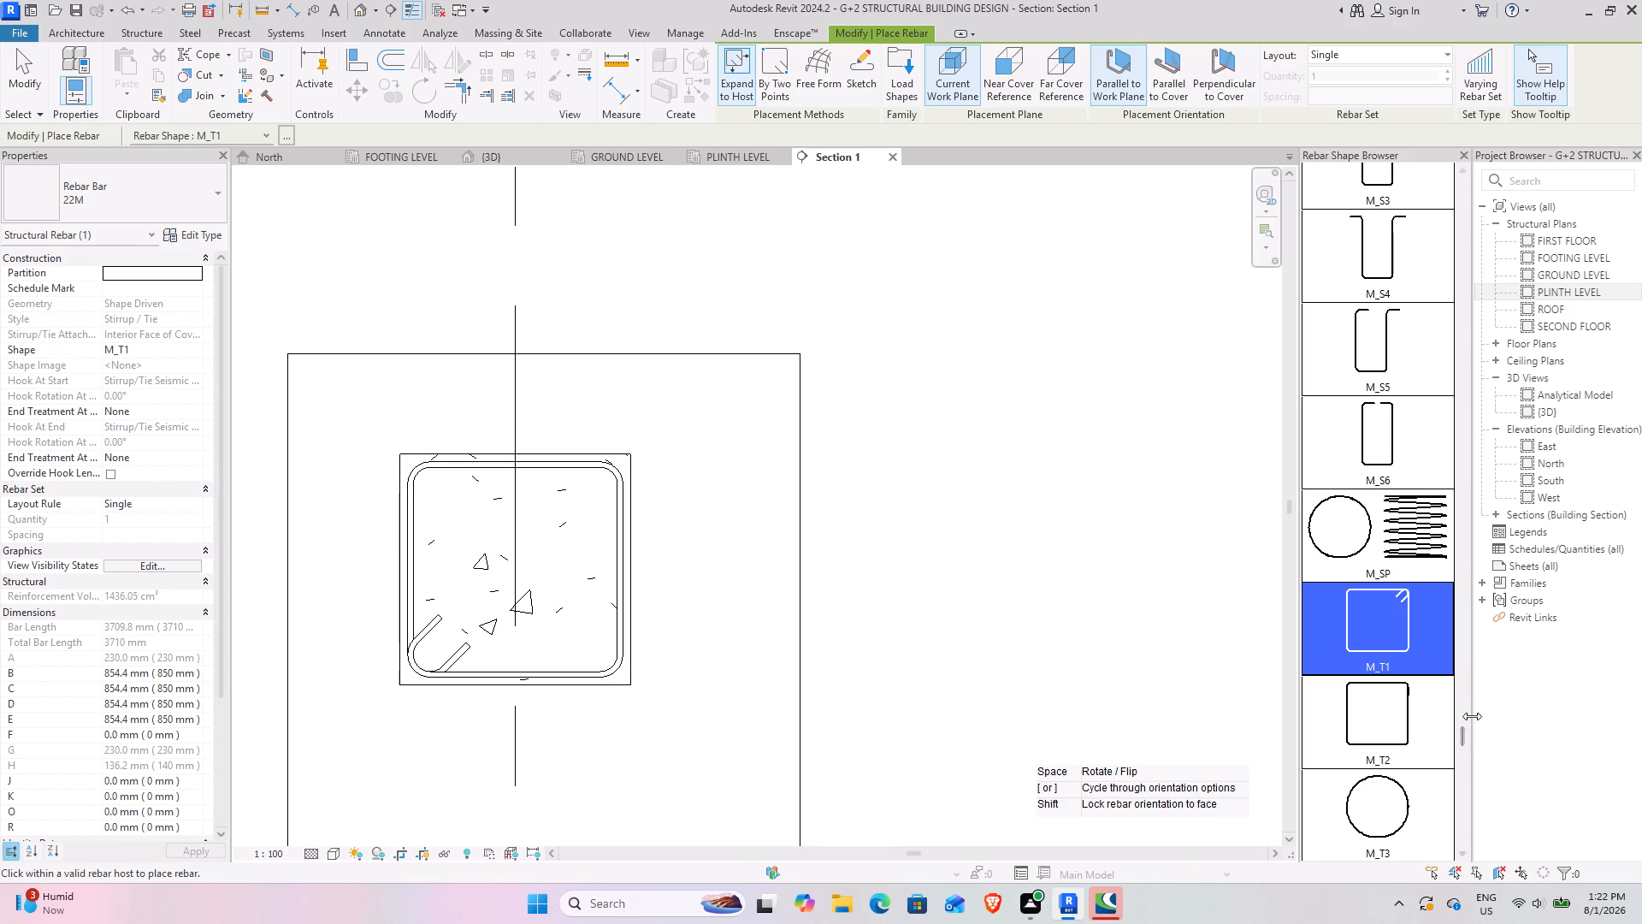
{"action": "left_click_drag", "start_coordinate": [1462, 748], "coordinate": [1426, 311]}
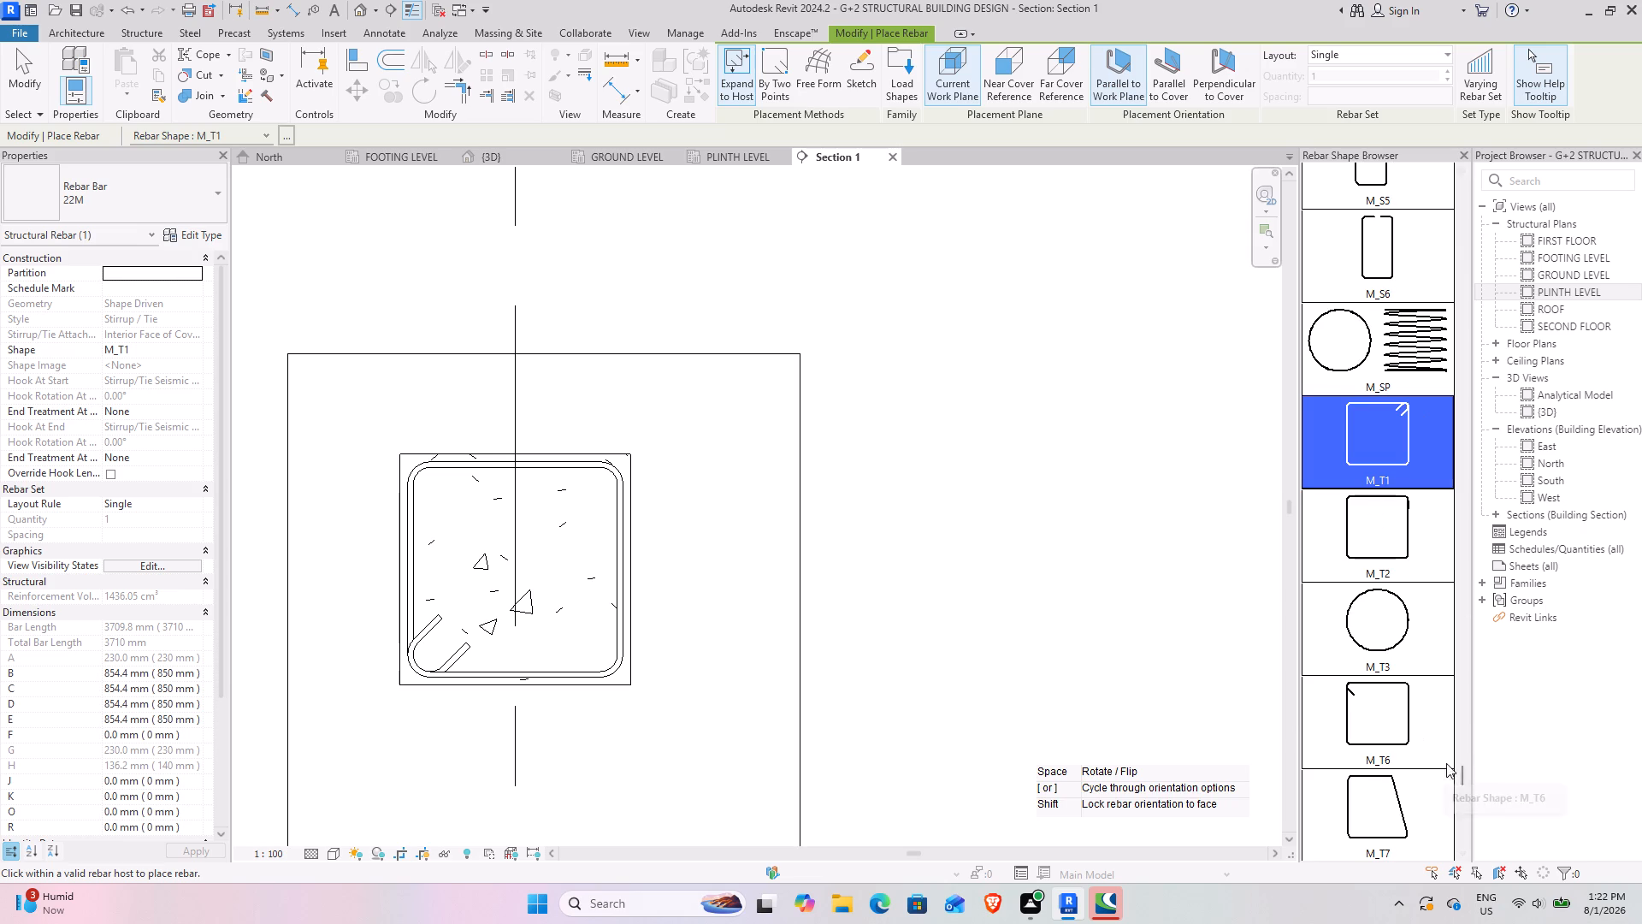
{"action": "left_click_drag", "start_coordinate": [1462, 775], "coordinate": [1406, 175]}
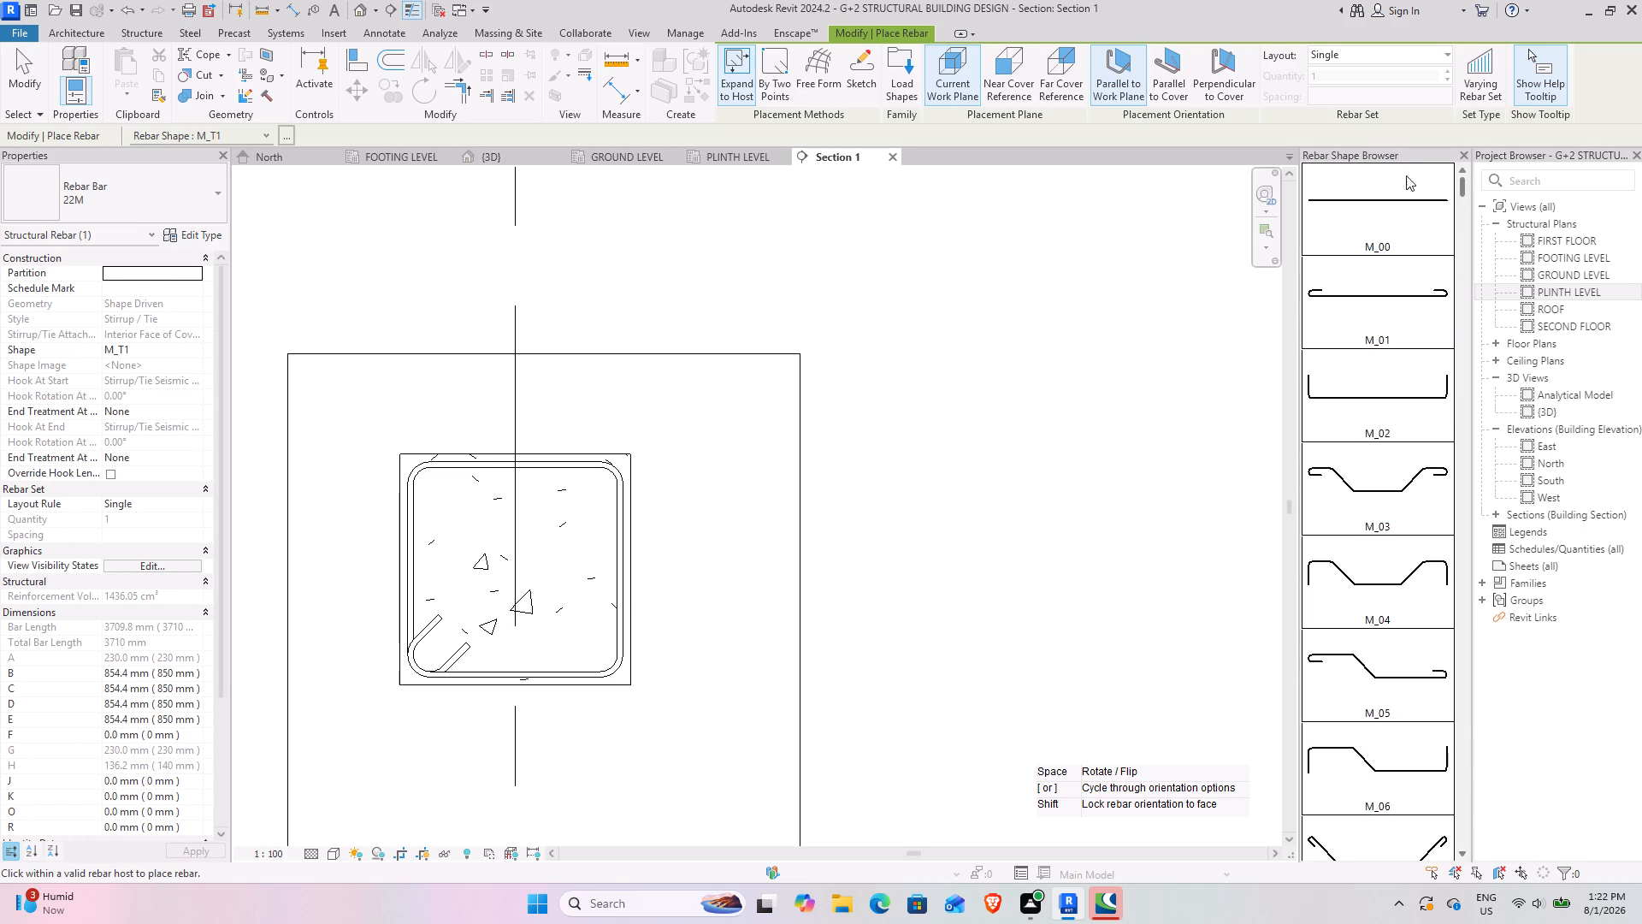
{"action": "left_click_drag", "start_coordinate": [1406, 175], "coordinate": [1439, 176]}
{"action": "left_click", "coordinate": [1418, 223]}
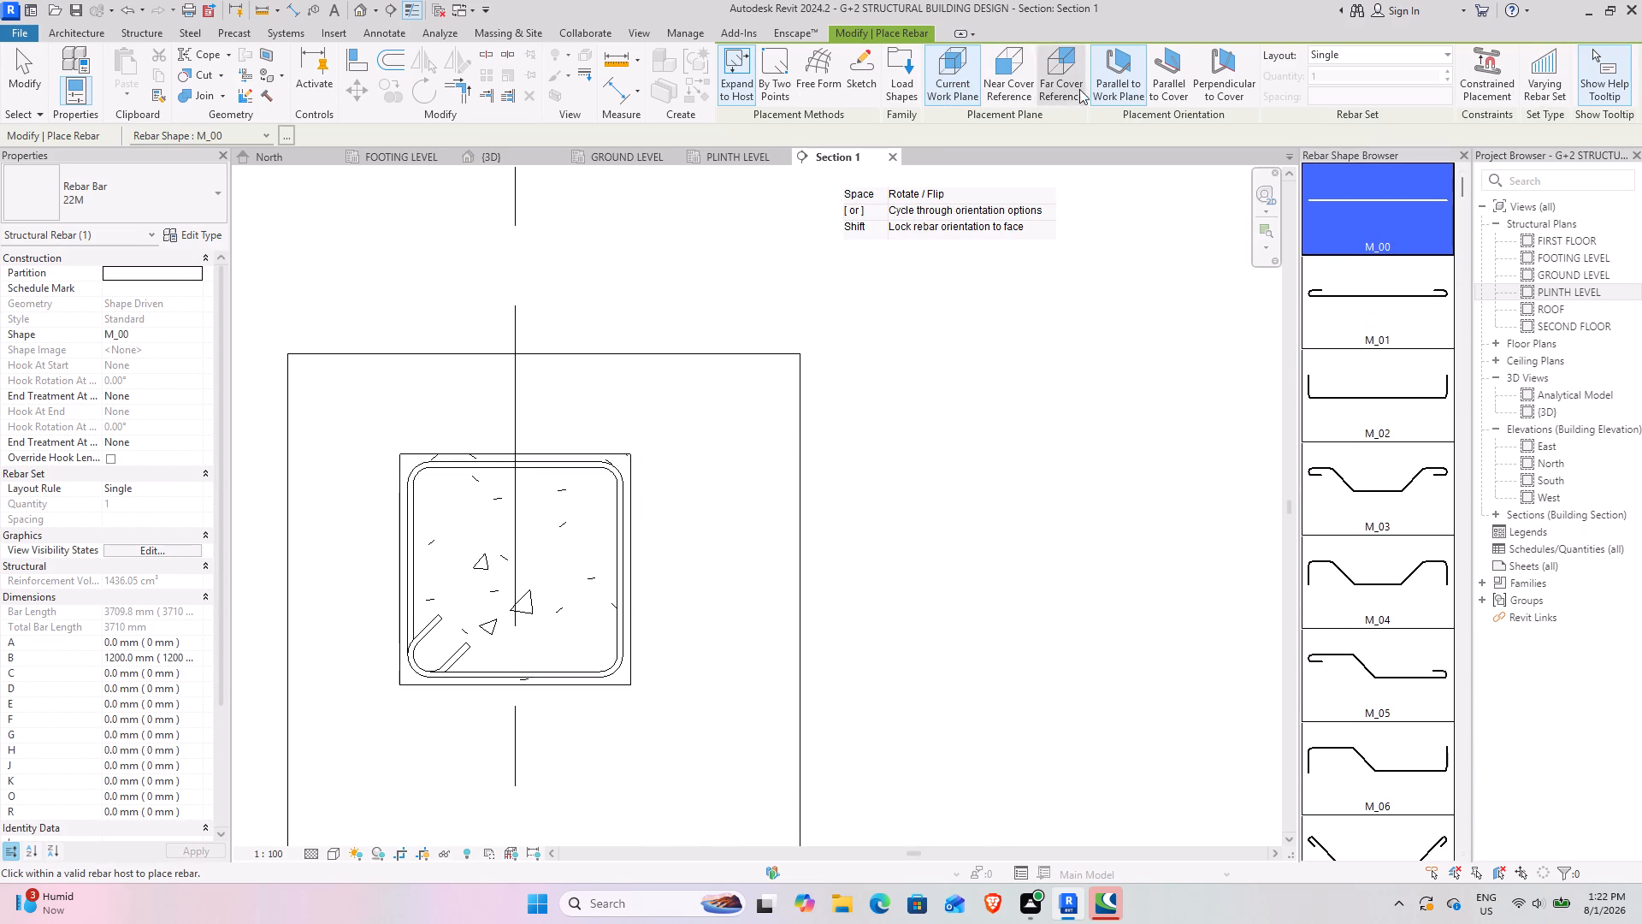
{"action": "left_click", "coordinate": [1221, 77]}
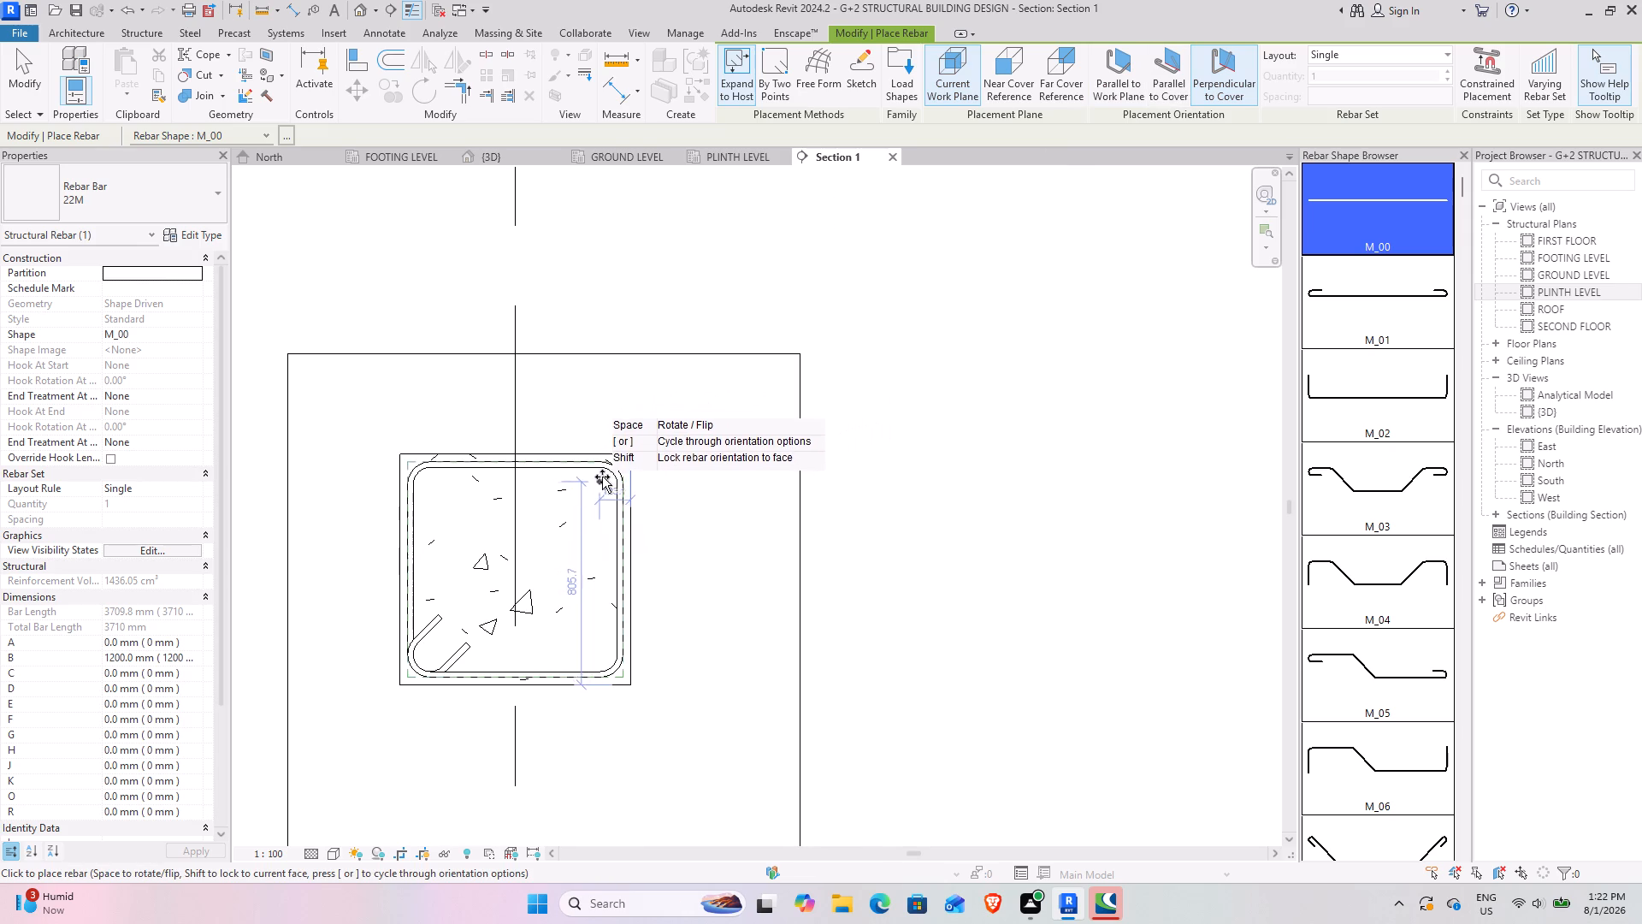
{"action": "left_click", "coordinate": [186, 198]}
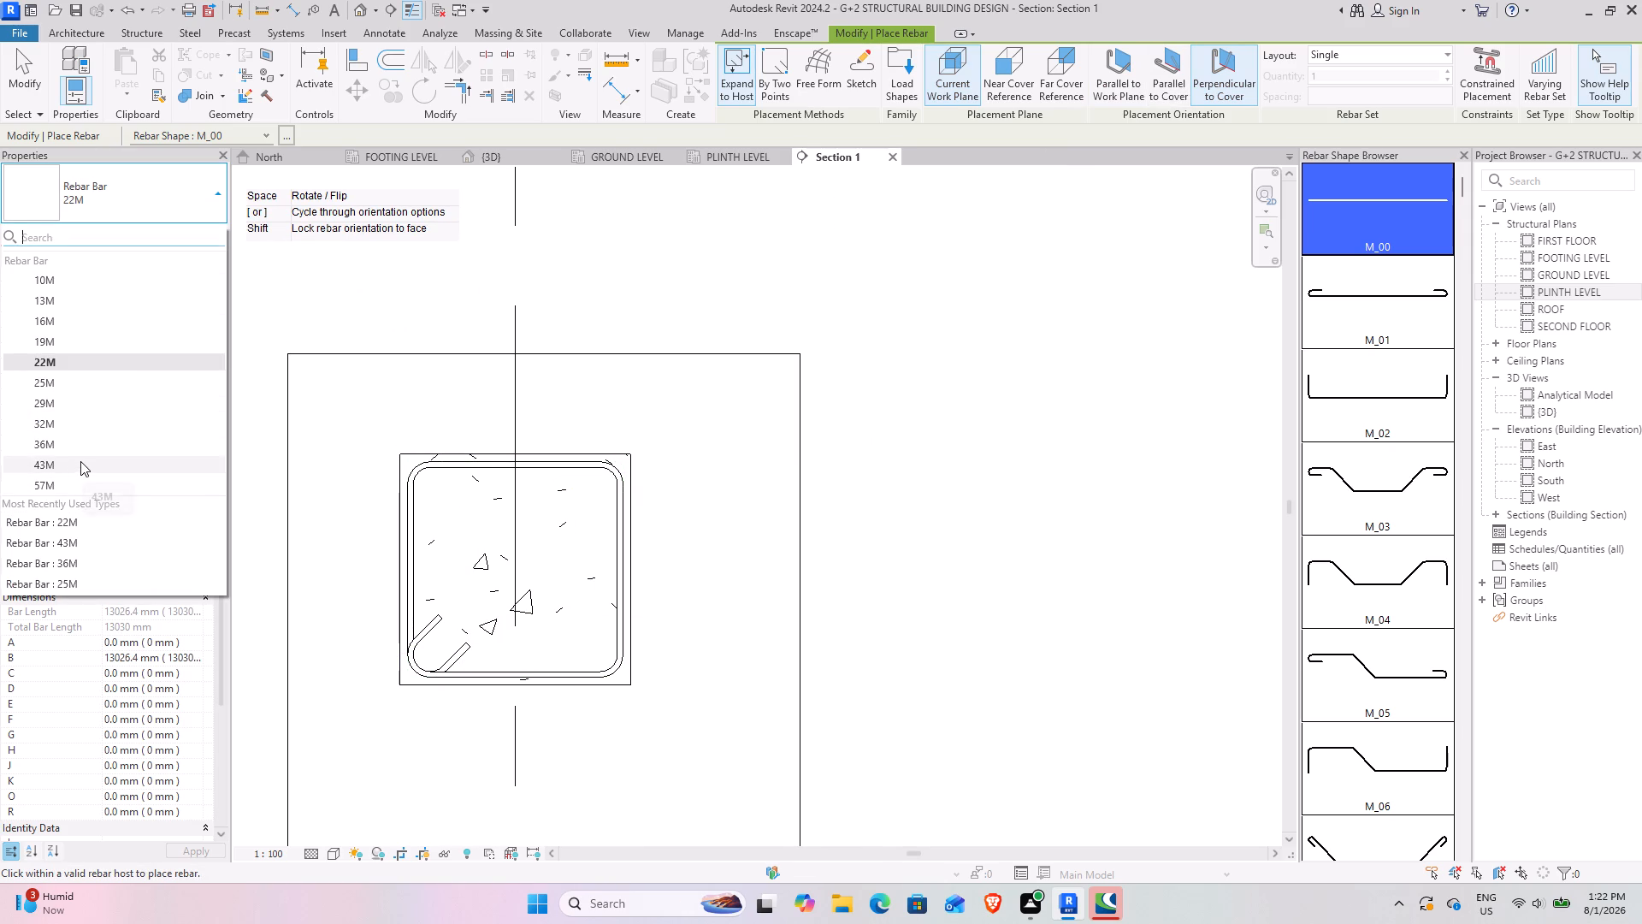
{"action": "left_click", "coordinate": [62, 465]}
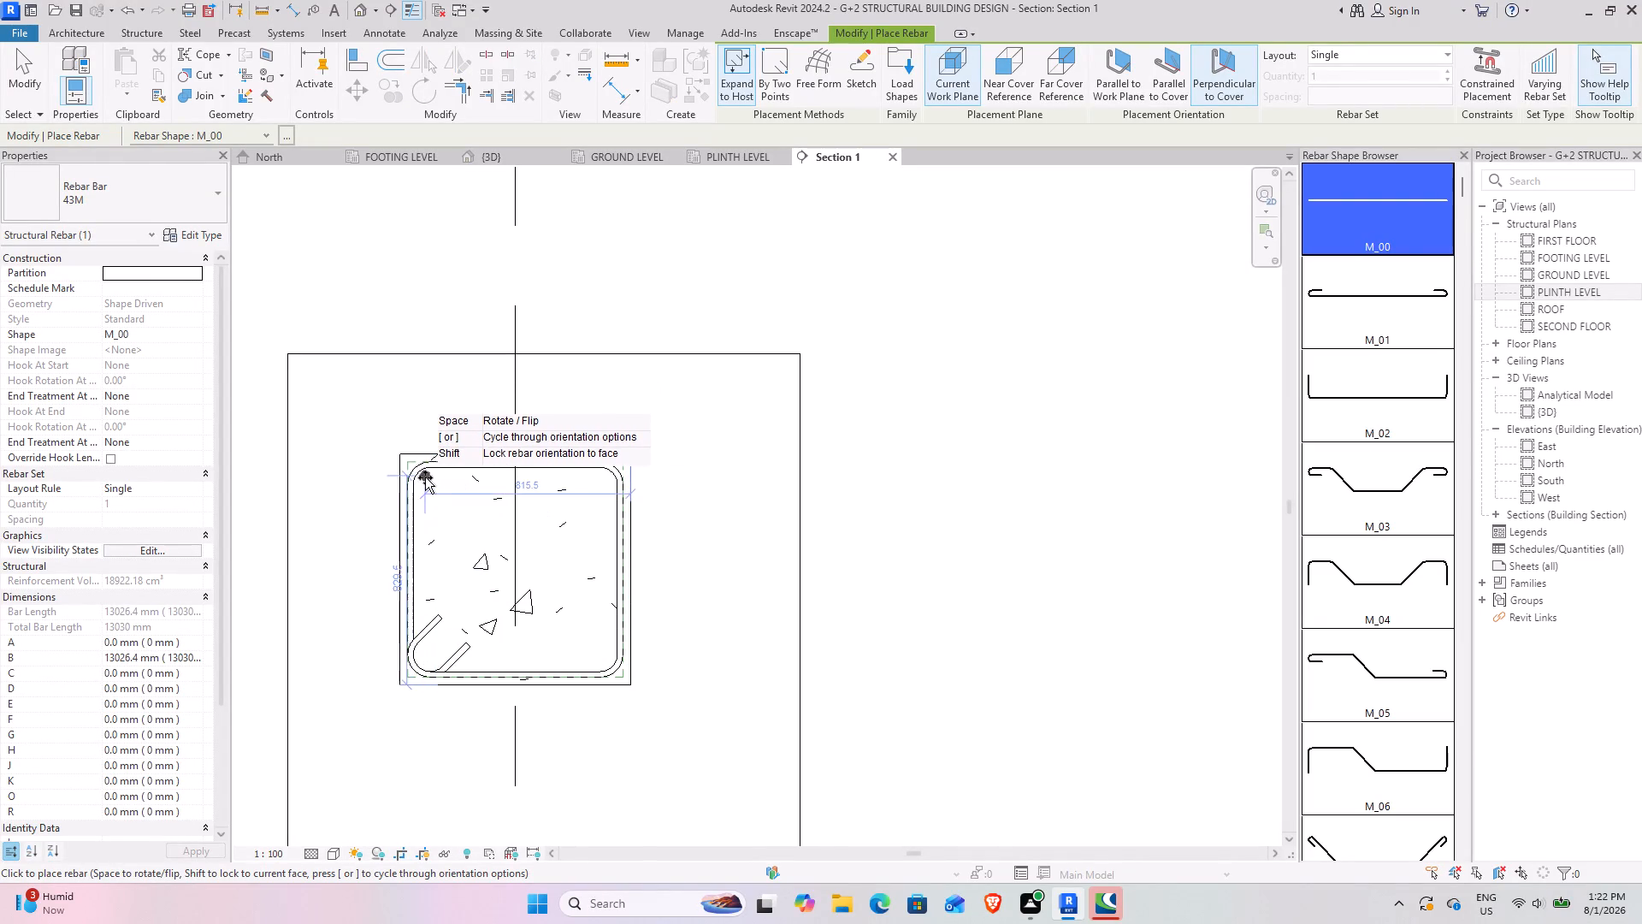
{"action": "scroll", "coordinate": [425, 477], "scroll_direction": "up", "scroll_amount": 6}
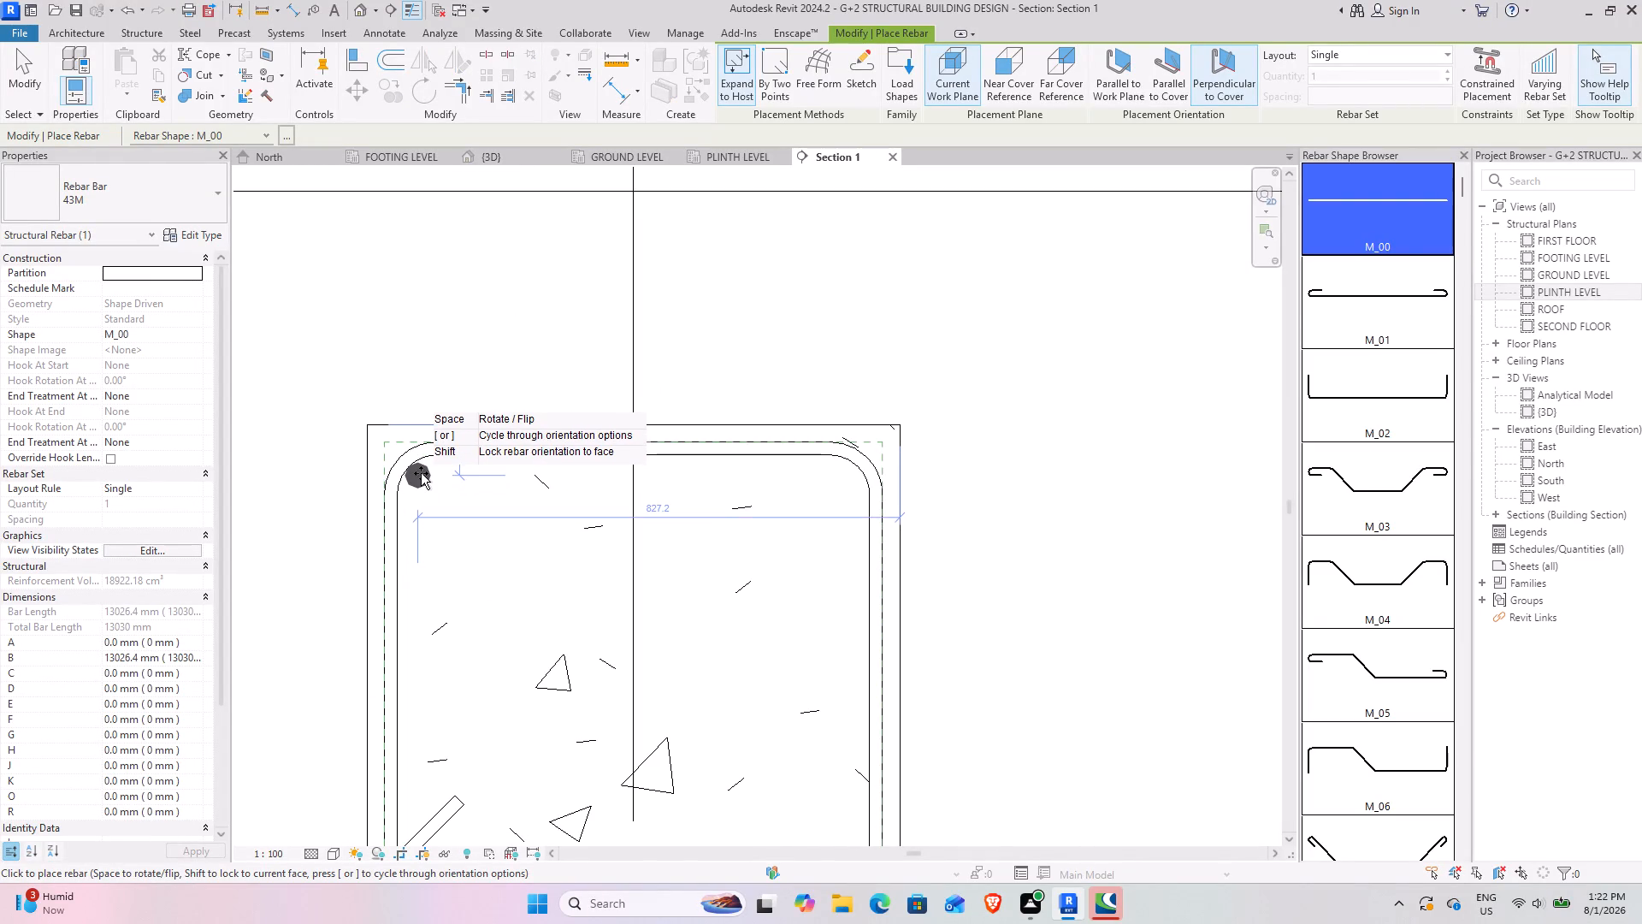
{"action": "left_click", "coordinate": [421, 473]}
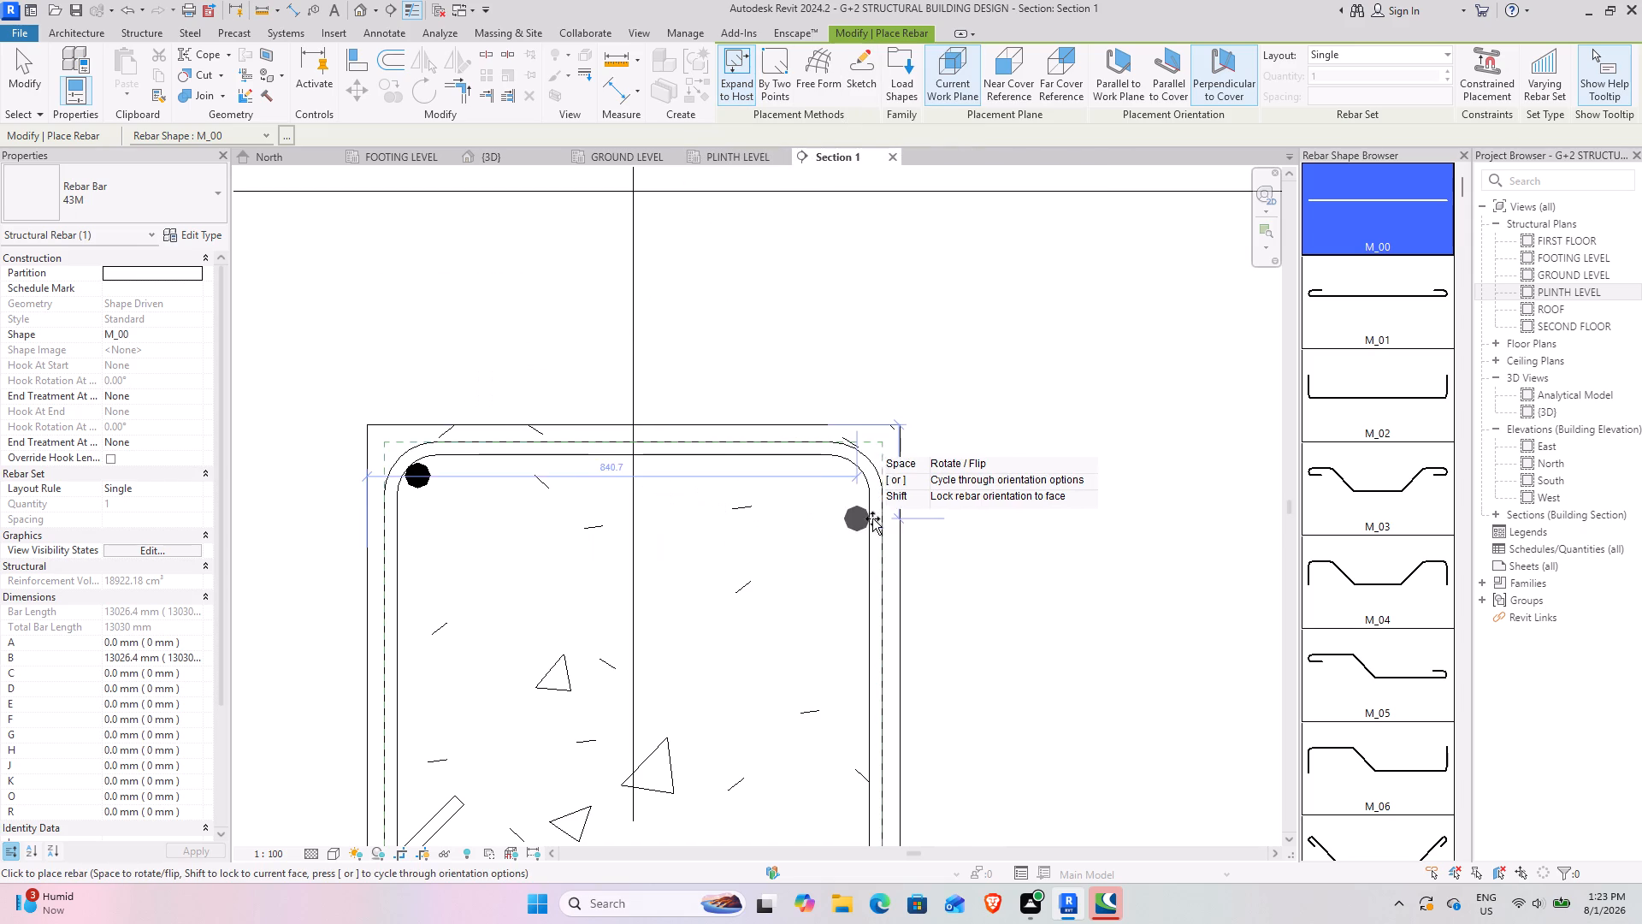
{"action": "scroll", "coordinate": [769, 455], "scroll_direction": "down", "scroll_amount": 2}
{"action": "middle_click_drag", "start_coordinate": [688, 613], "coordinate": [576, 585]}
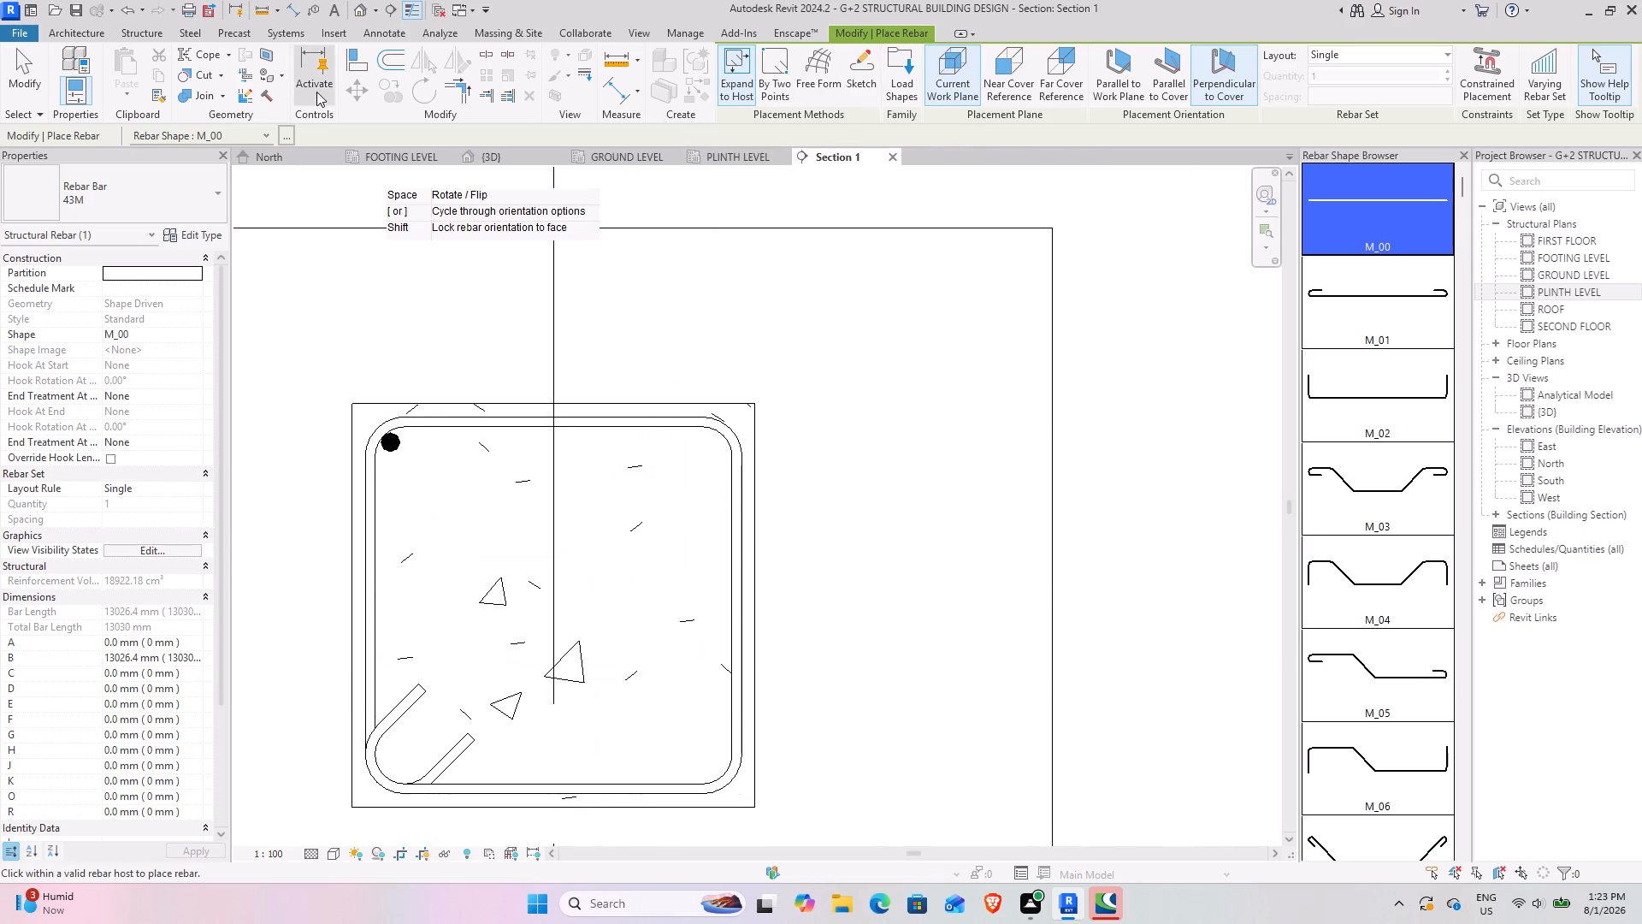
{"action": "left_click", "coordinate": [15, 84]}
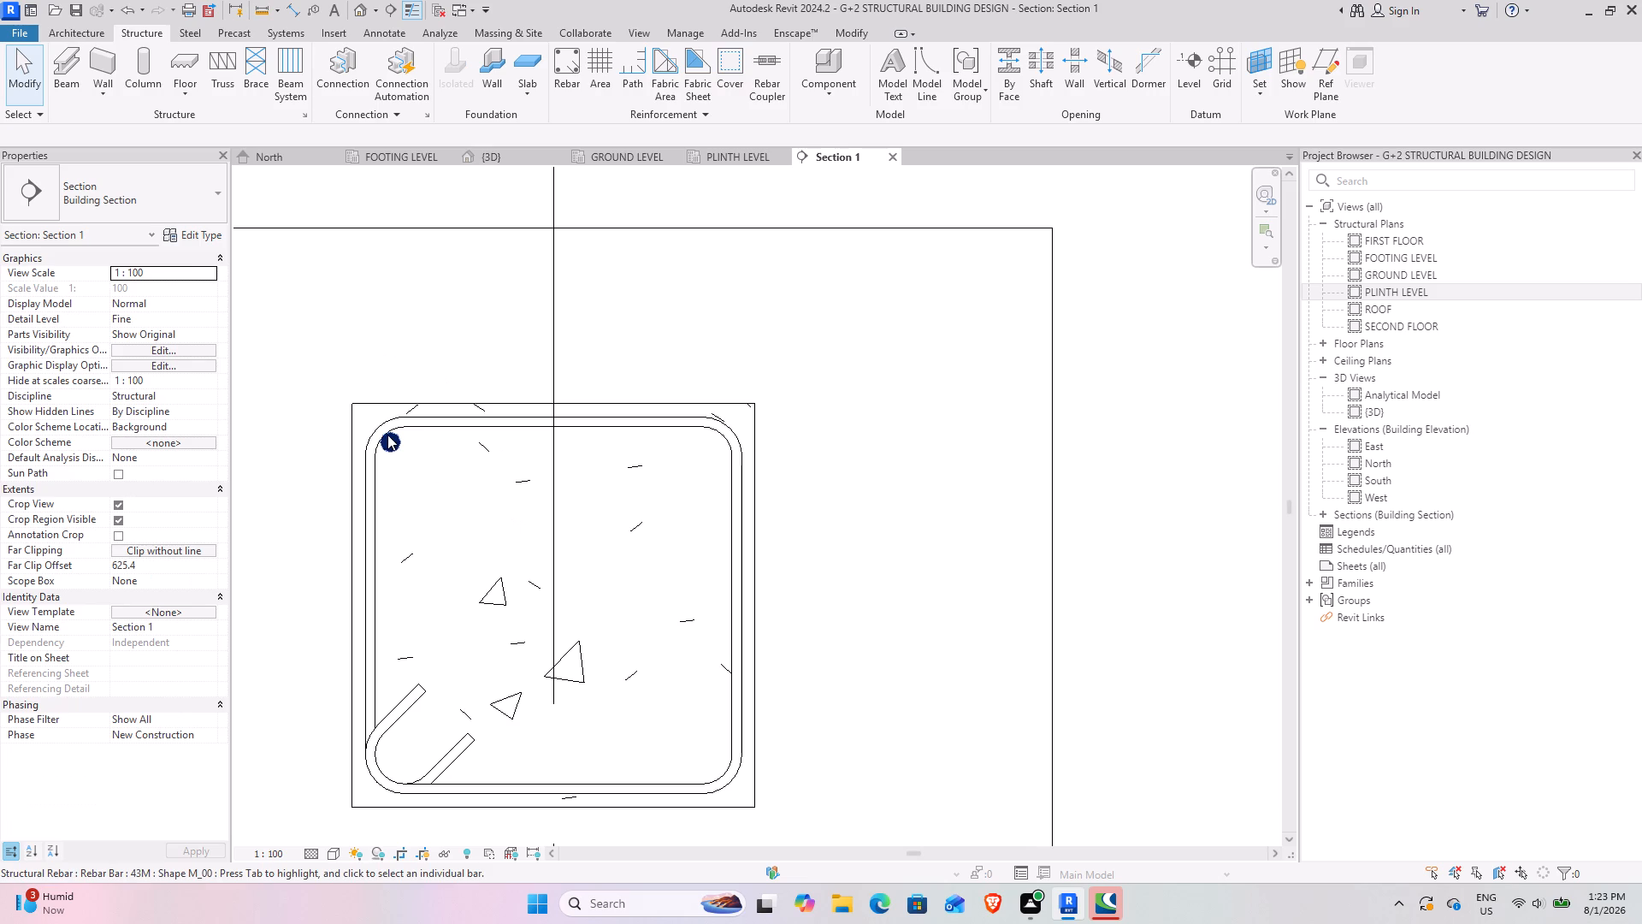
Set the upper-left corner bar's layout to Fixed Number with a quantity of 4.
{"action": "left_click", "coordinate": [387, 435]}
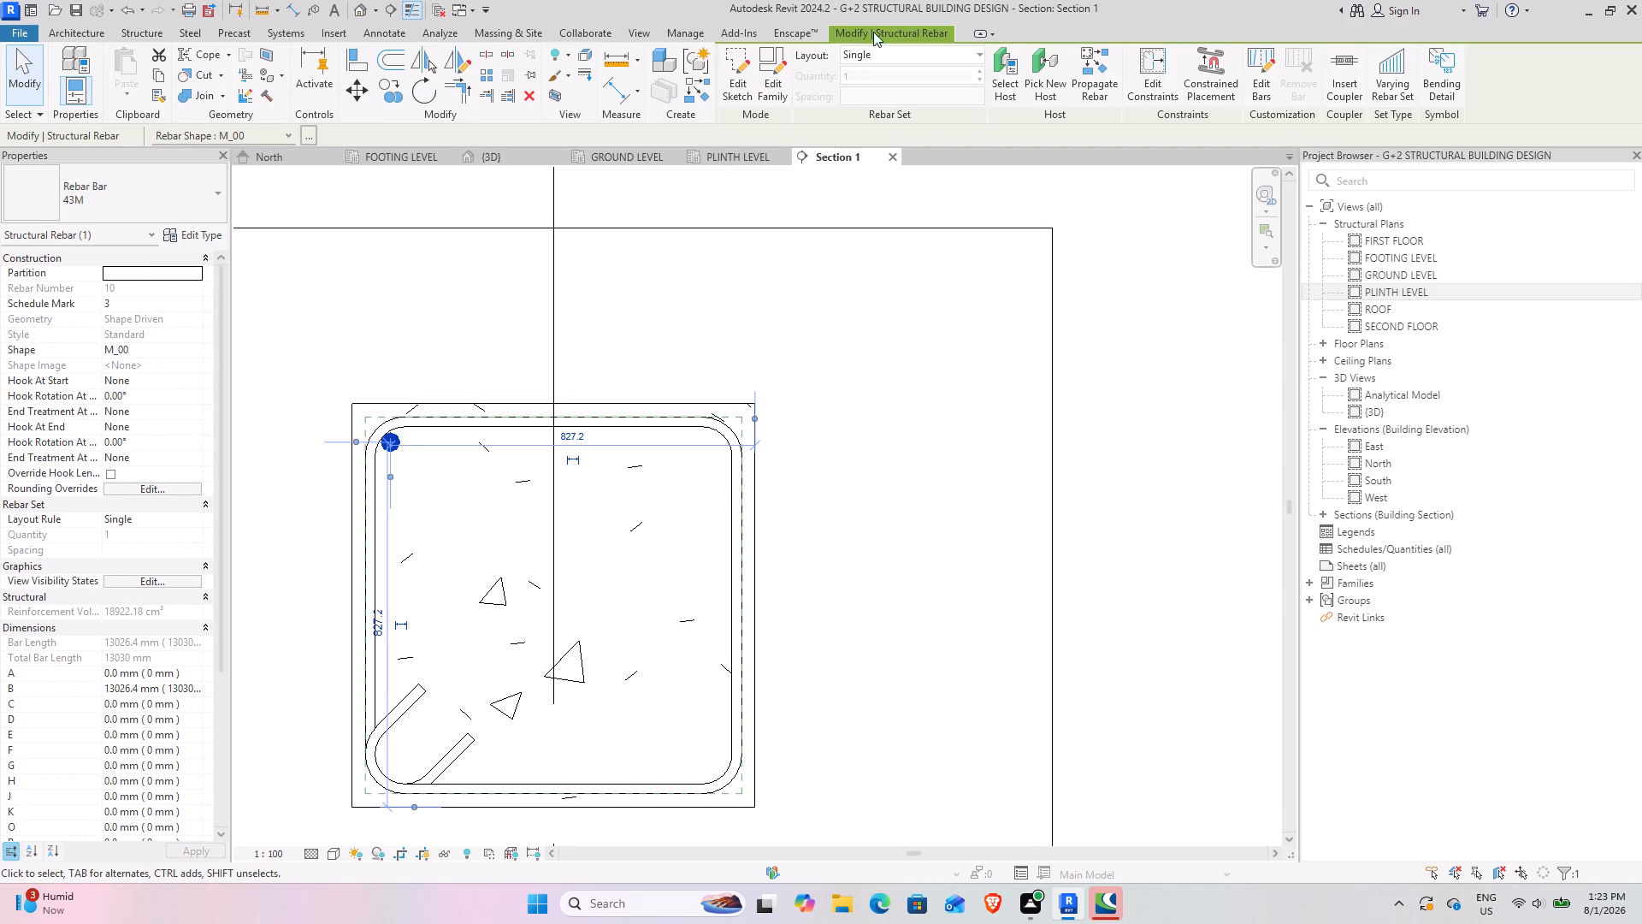
{"action": "left_click", "coordinate": [977, 54]}
{"action": "left_click", "coordinate": [883, 98]}
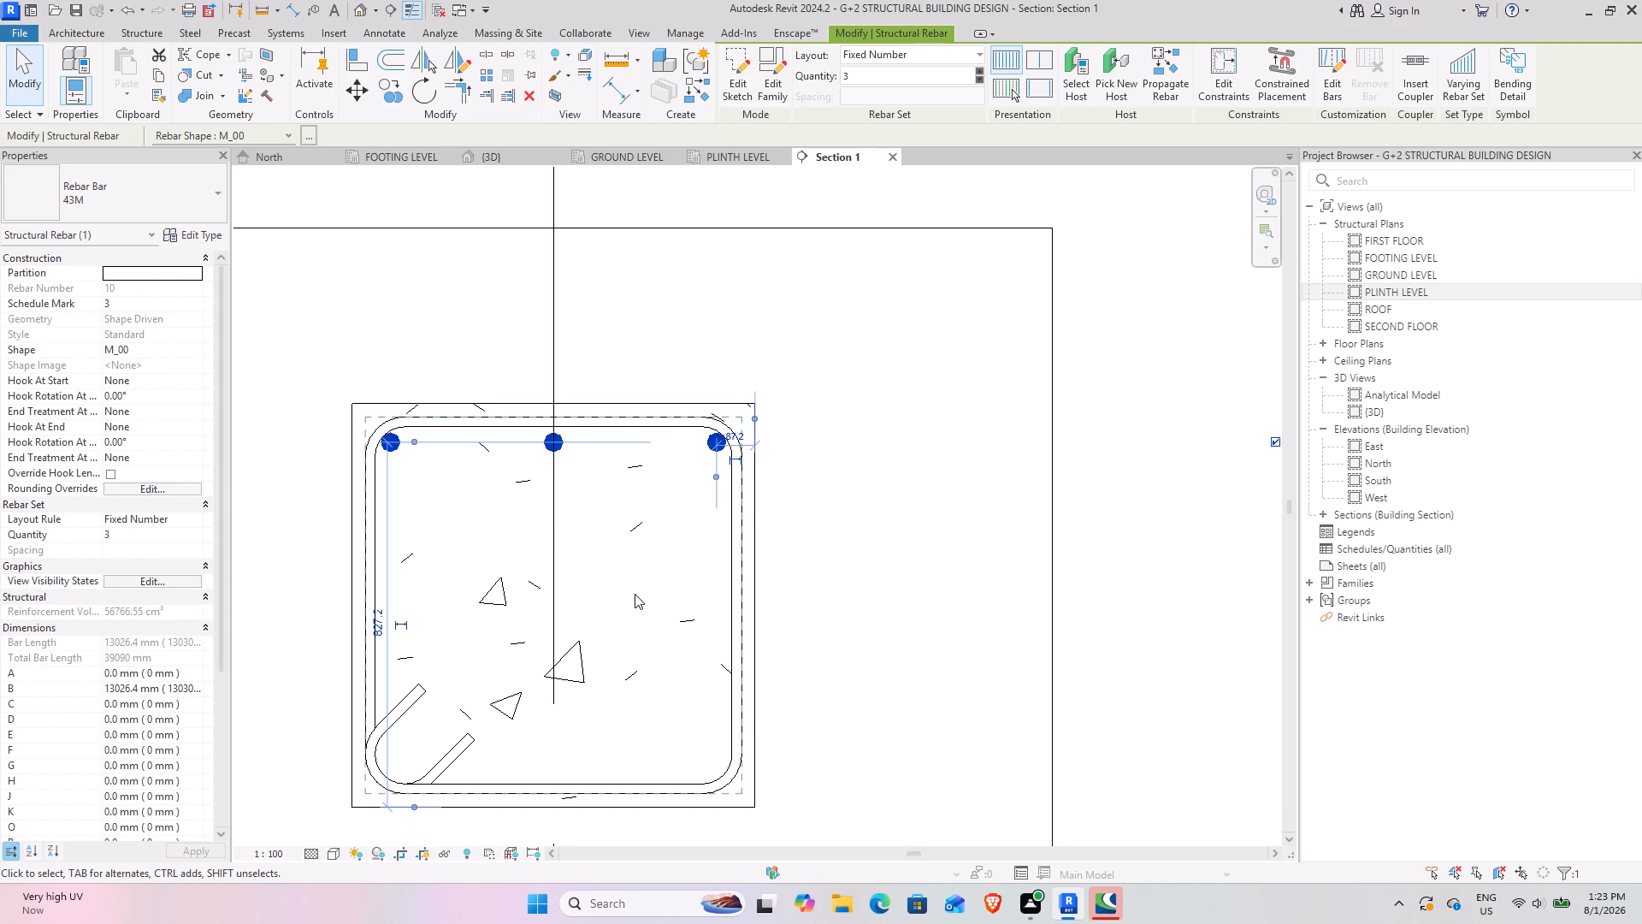
{"action": "left_click", "coordinate": [899, 78]}
{"action": "key", "text": "4"}
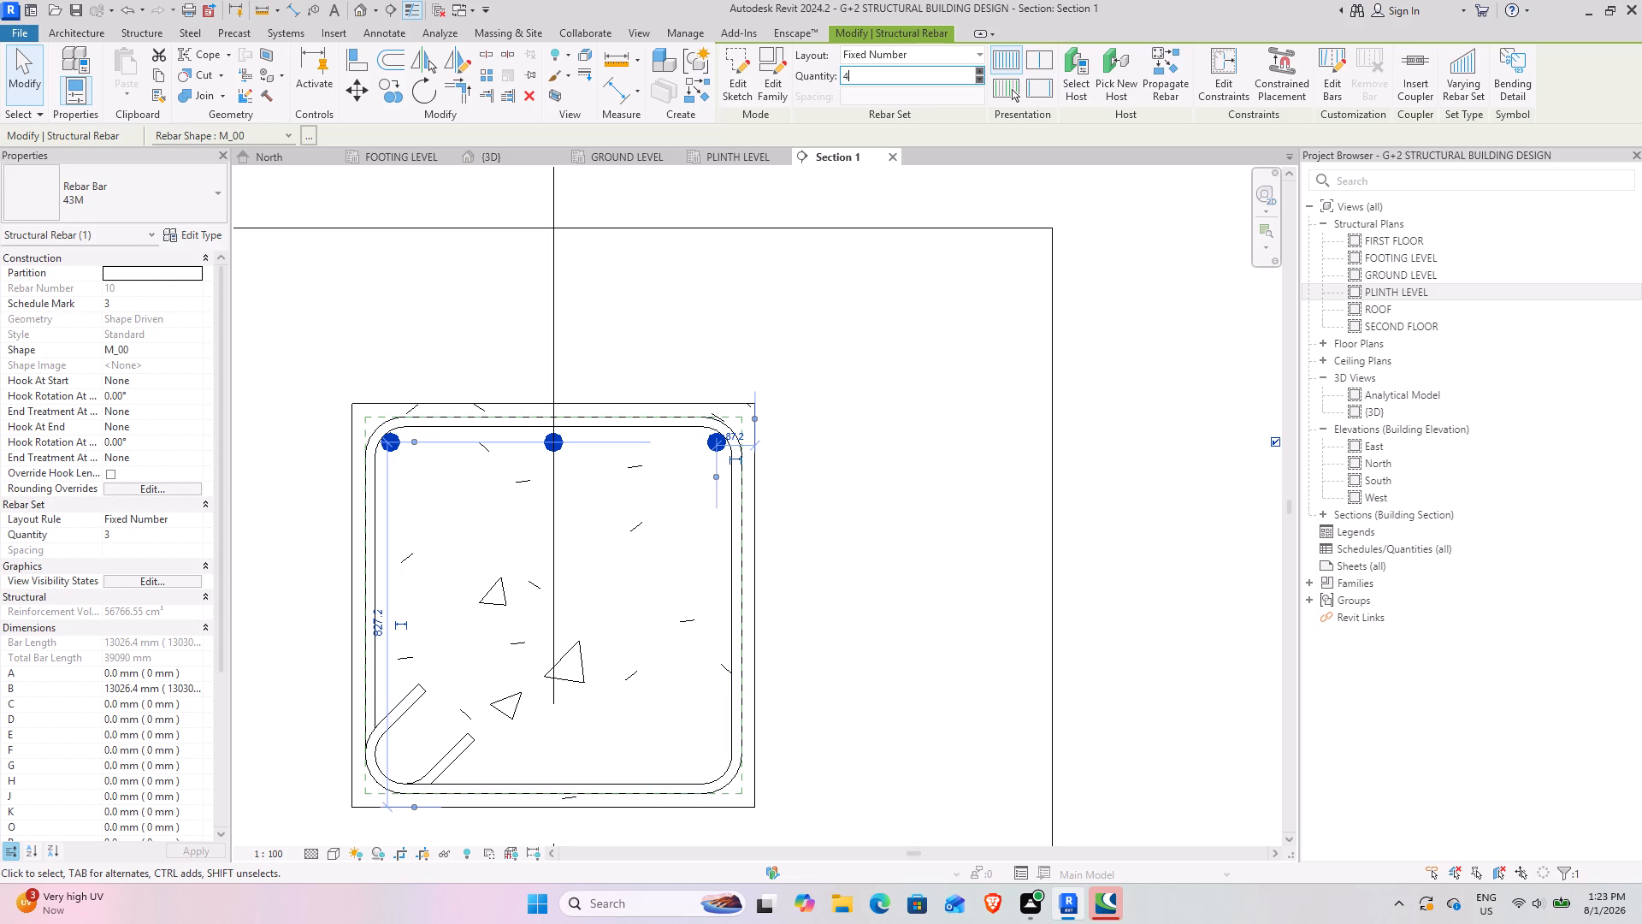
{"action": "key", "text": "Return"}
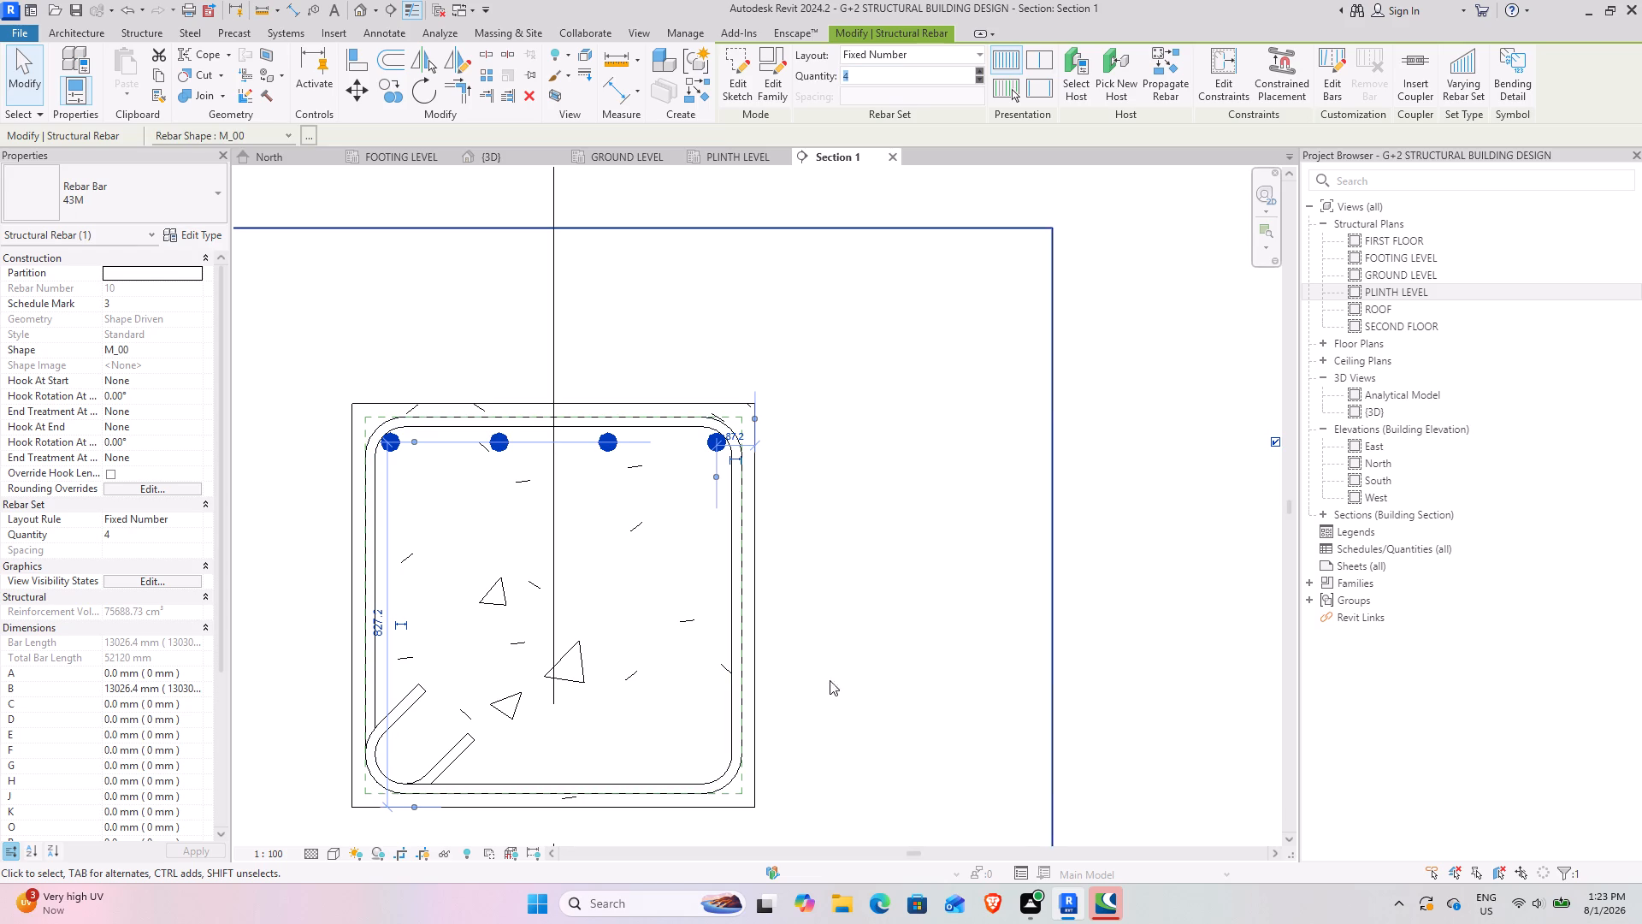
{"action": "left_click", "coordinate": [840, 631]}
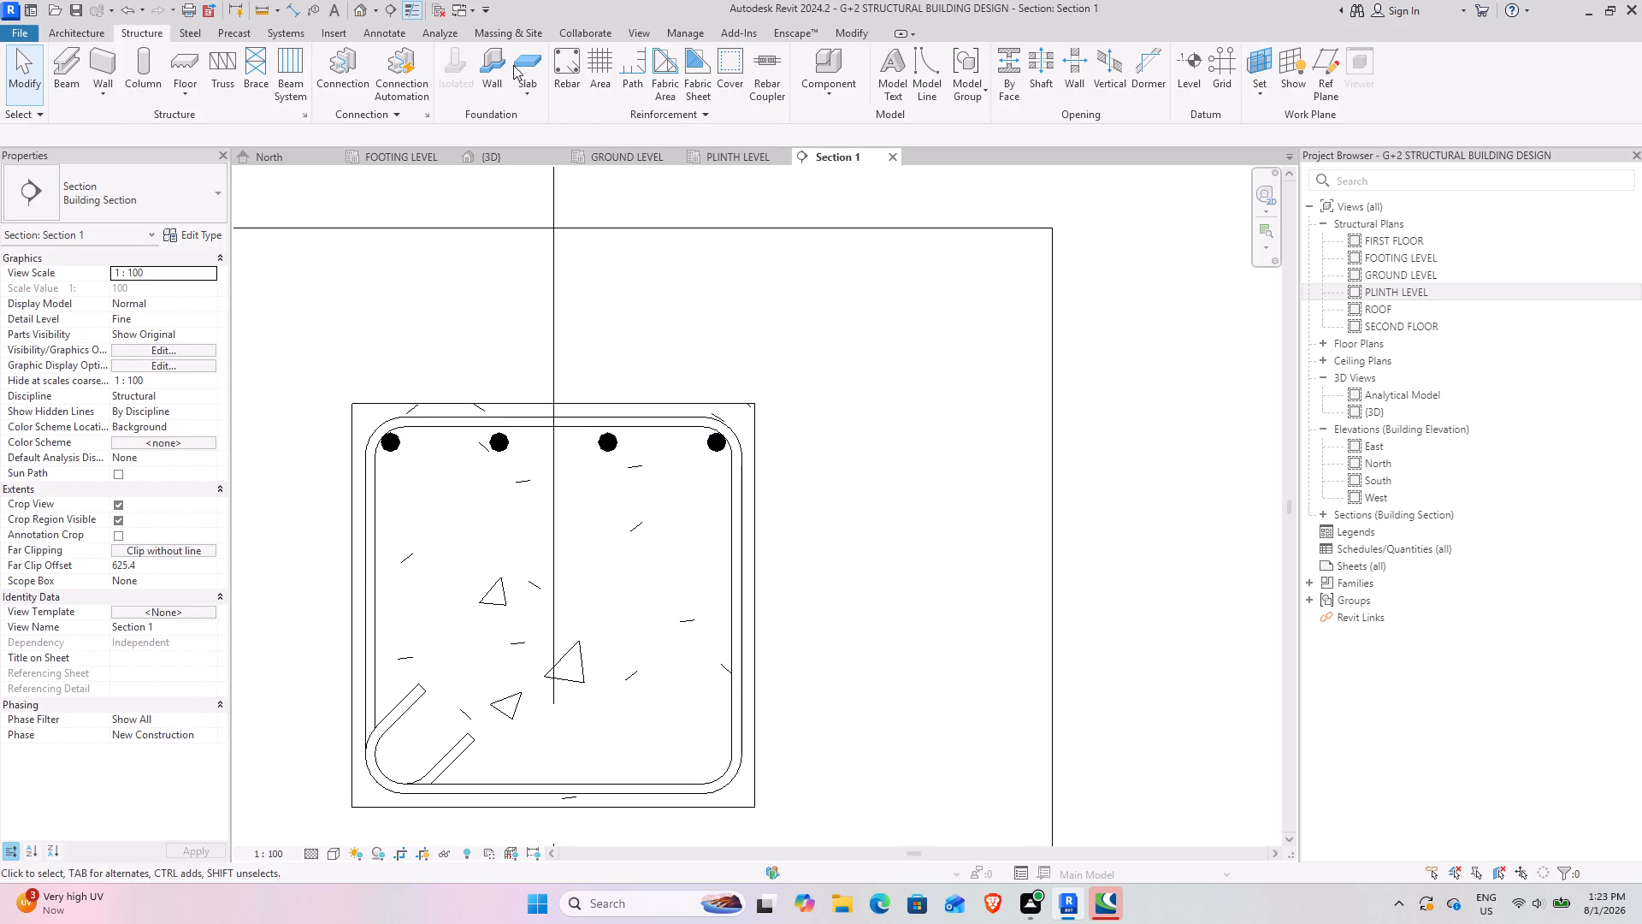
Place a 43M M_00 bar in the stirrup's lower-left corner and set its layout to Fixed Number with 3 bars.
{"action": "left_click", "coordinate": [566, 72]}
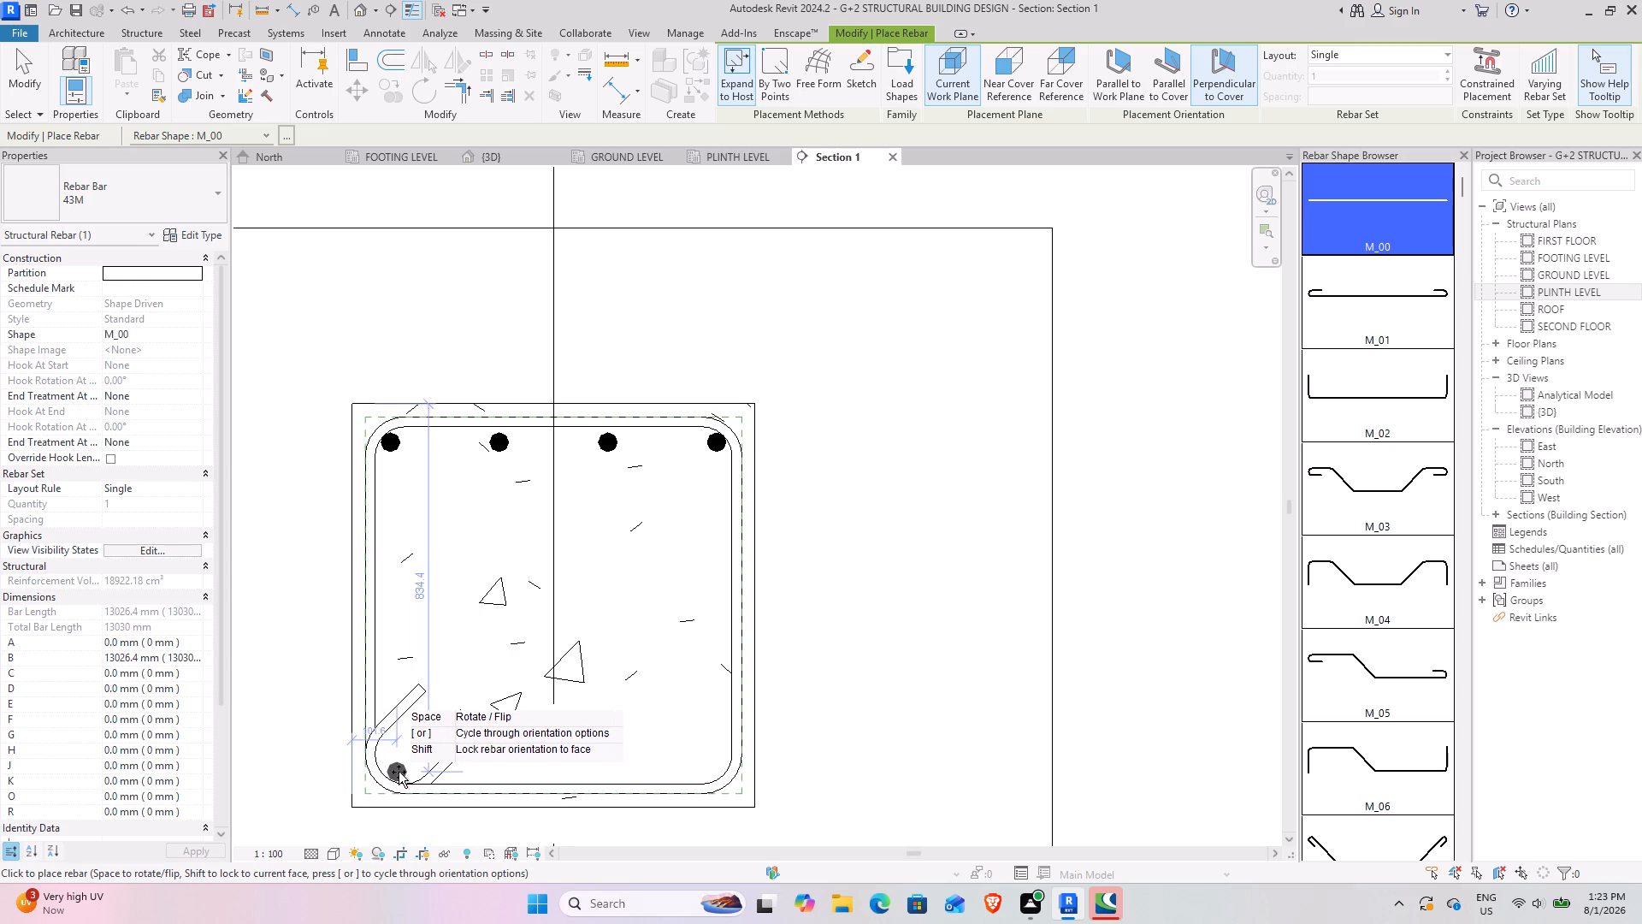
{"action": "left_click", "coordinate": [388, 778]}
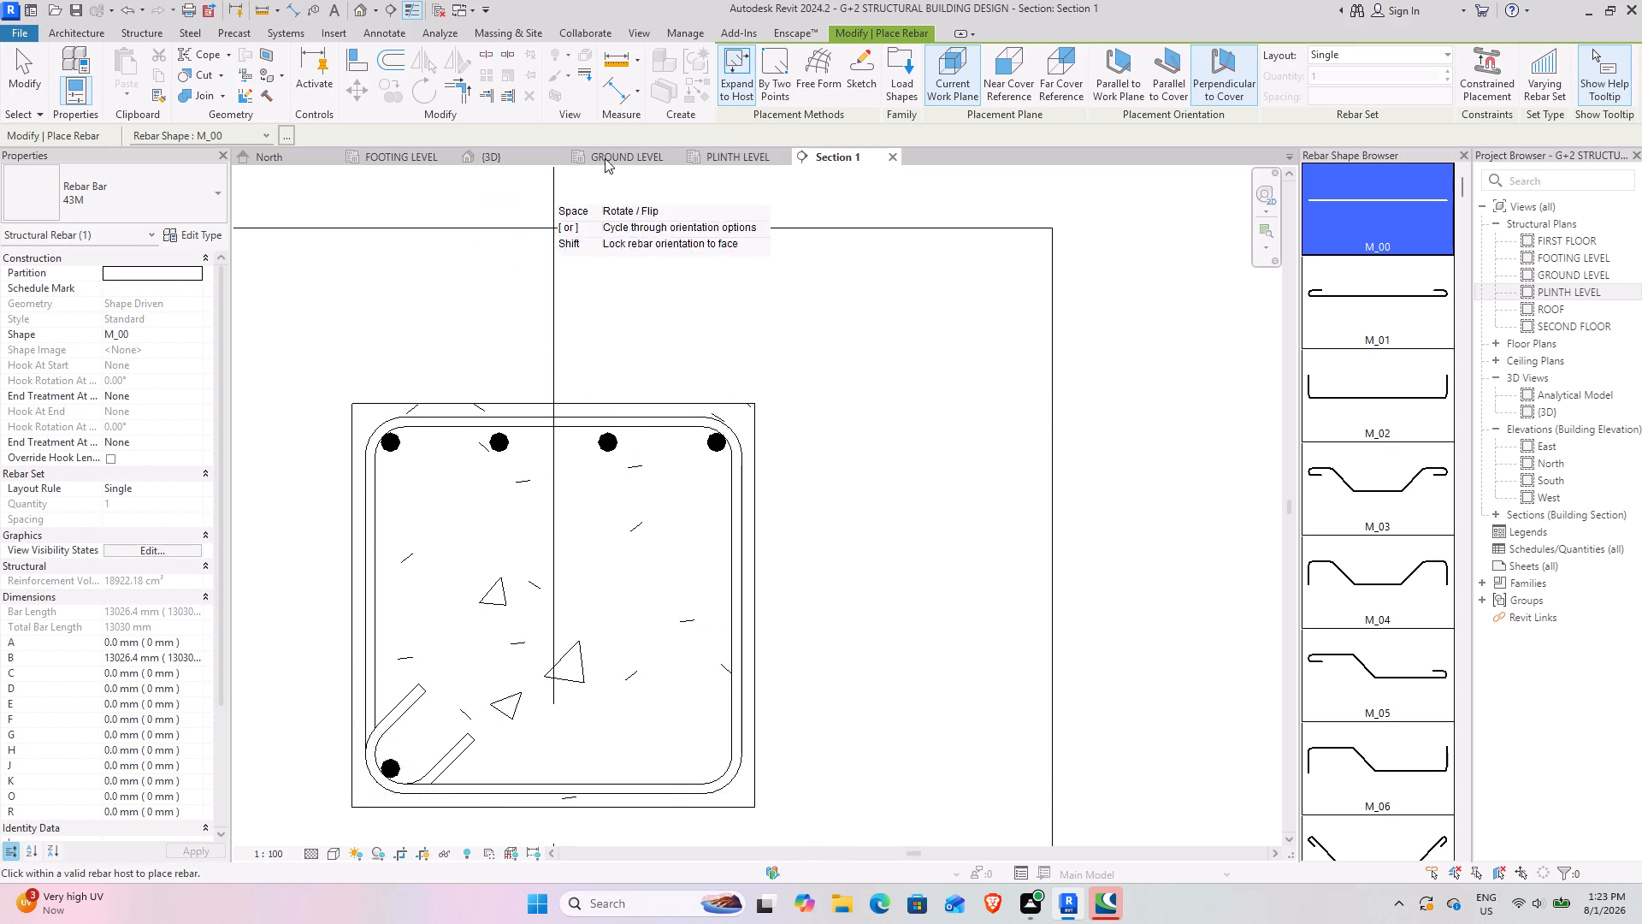
{"action": "left_click", "coordinate": [27, 85]}
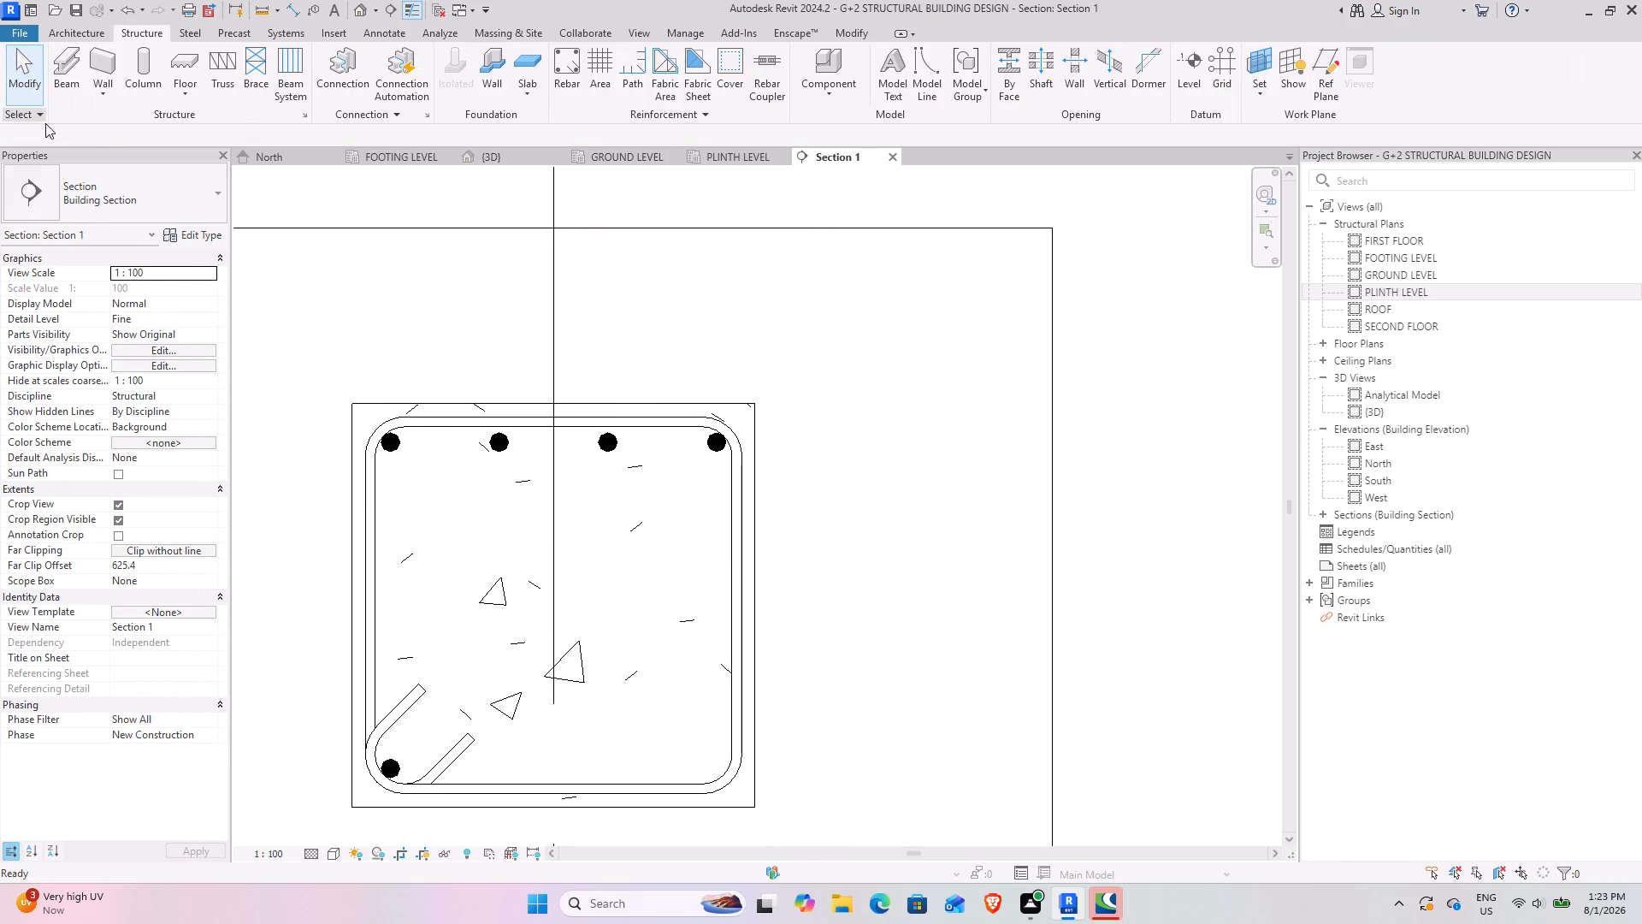
{"action": "left_click", "coordinate": [396, 773]}
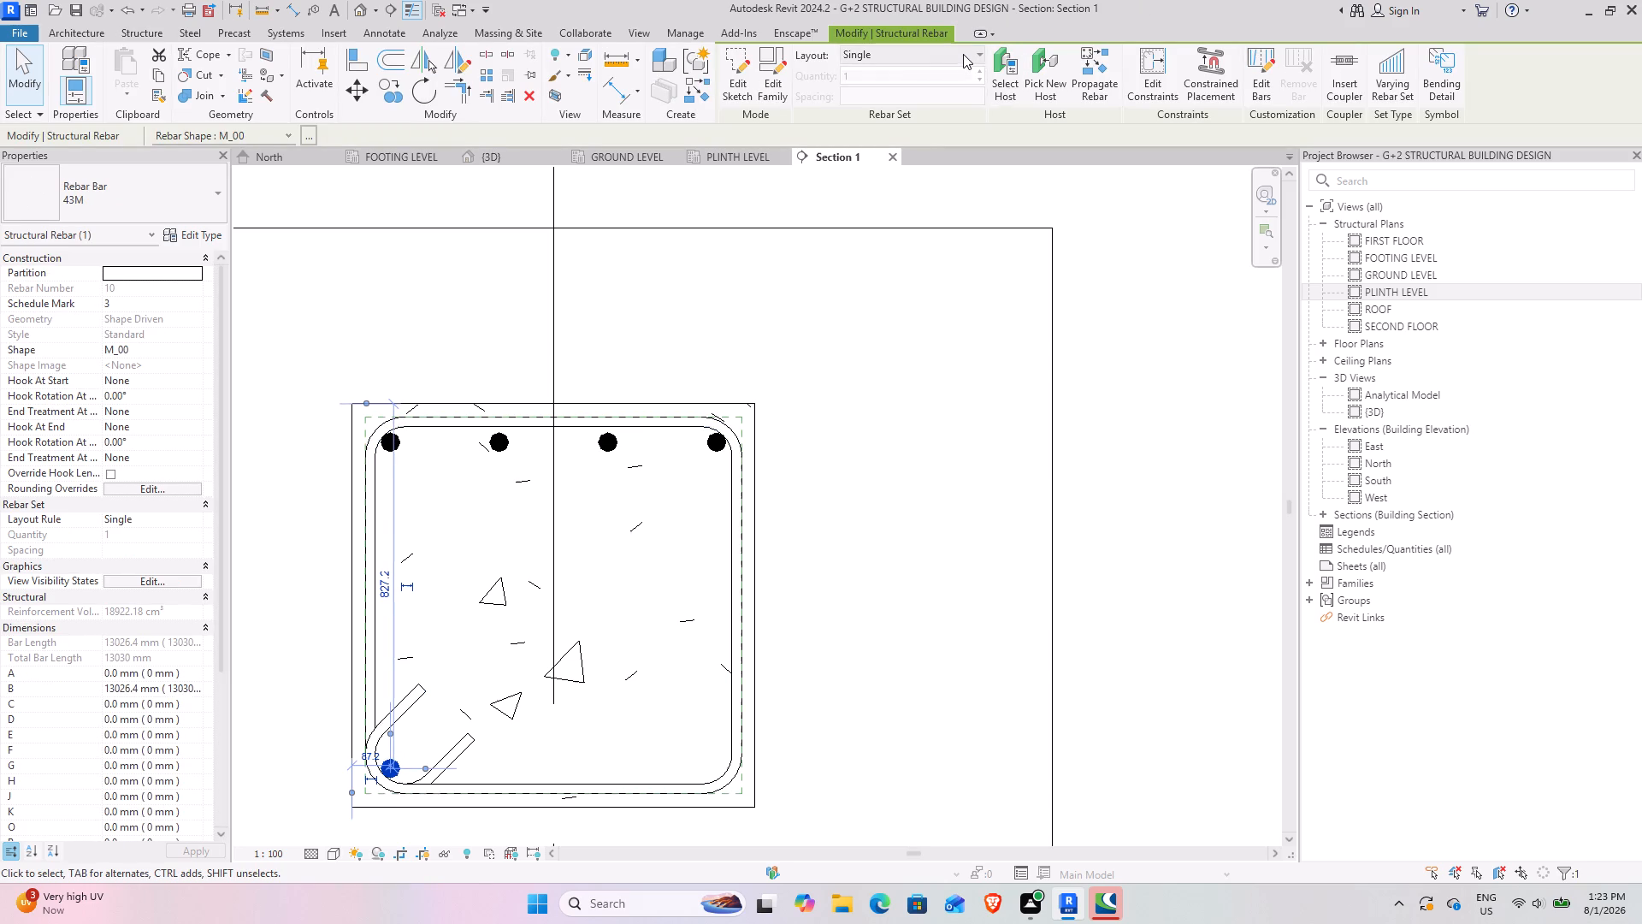
{"action": "left_click", "coordinate": [963, 55]}
{"action": "left_click", "coordinate": [920, 98]}
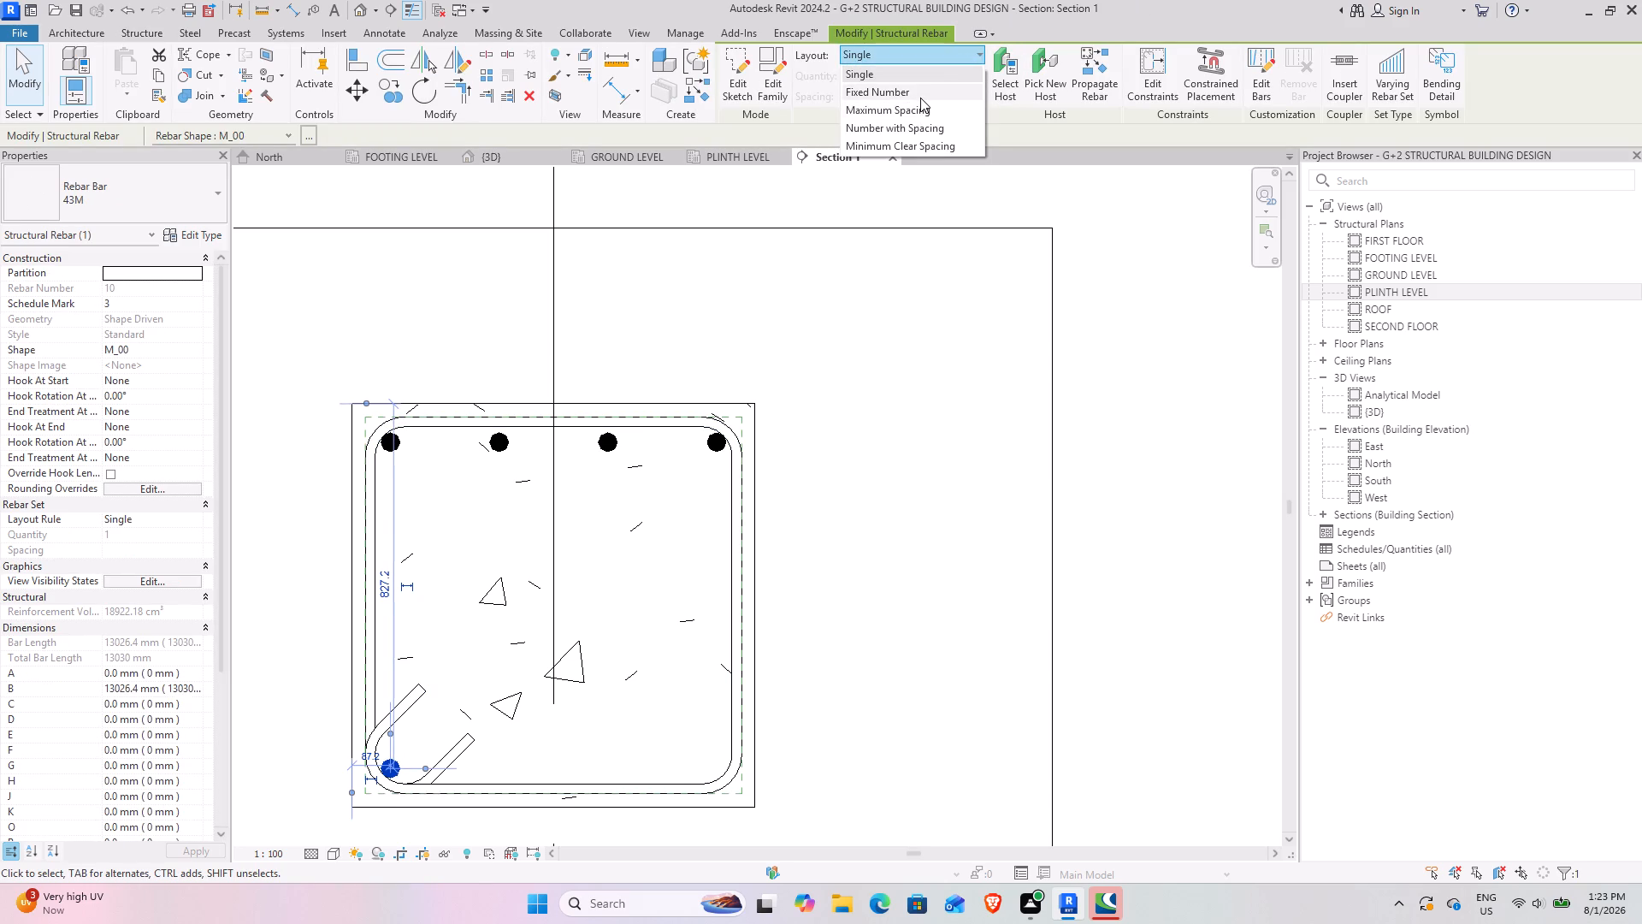
{"action": "left_click", "coordinate": [937, 616]}
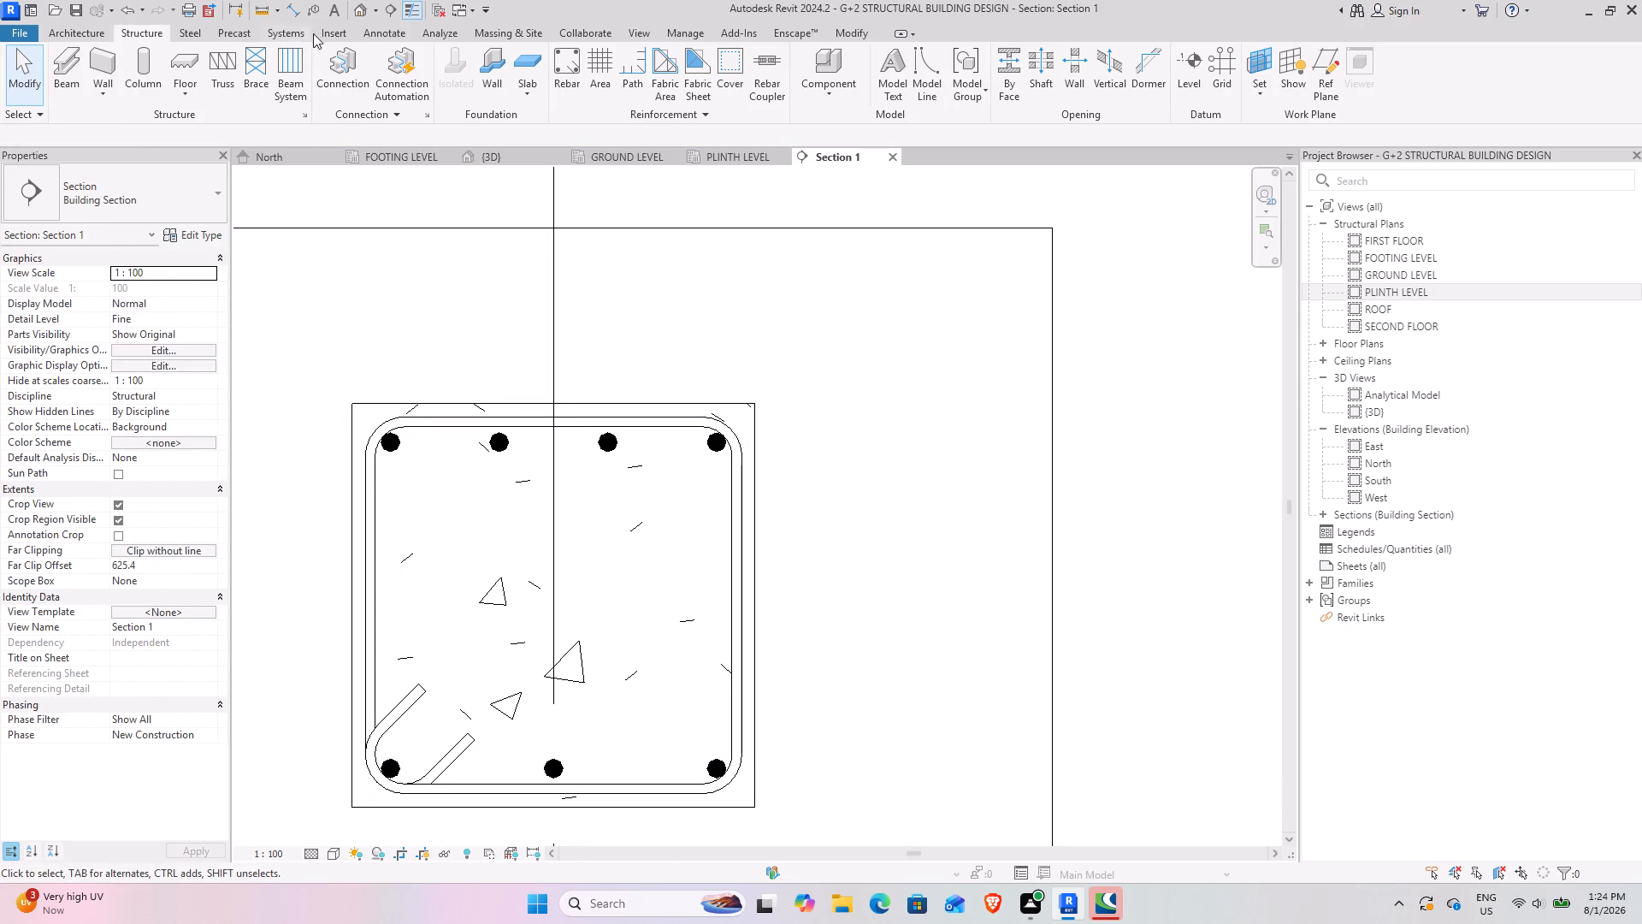
Place a single 43M M_00 bar against the stirrup's left leg, about 446 mm below the beam's top face.
{"action": "left_click", "coordinate": [575, 59]}
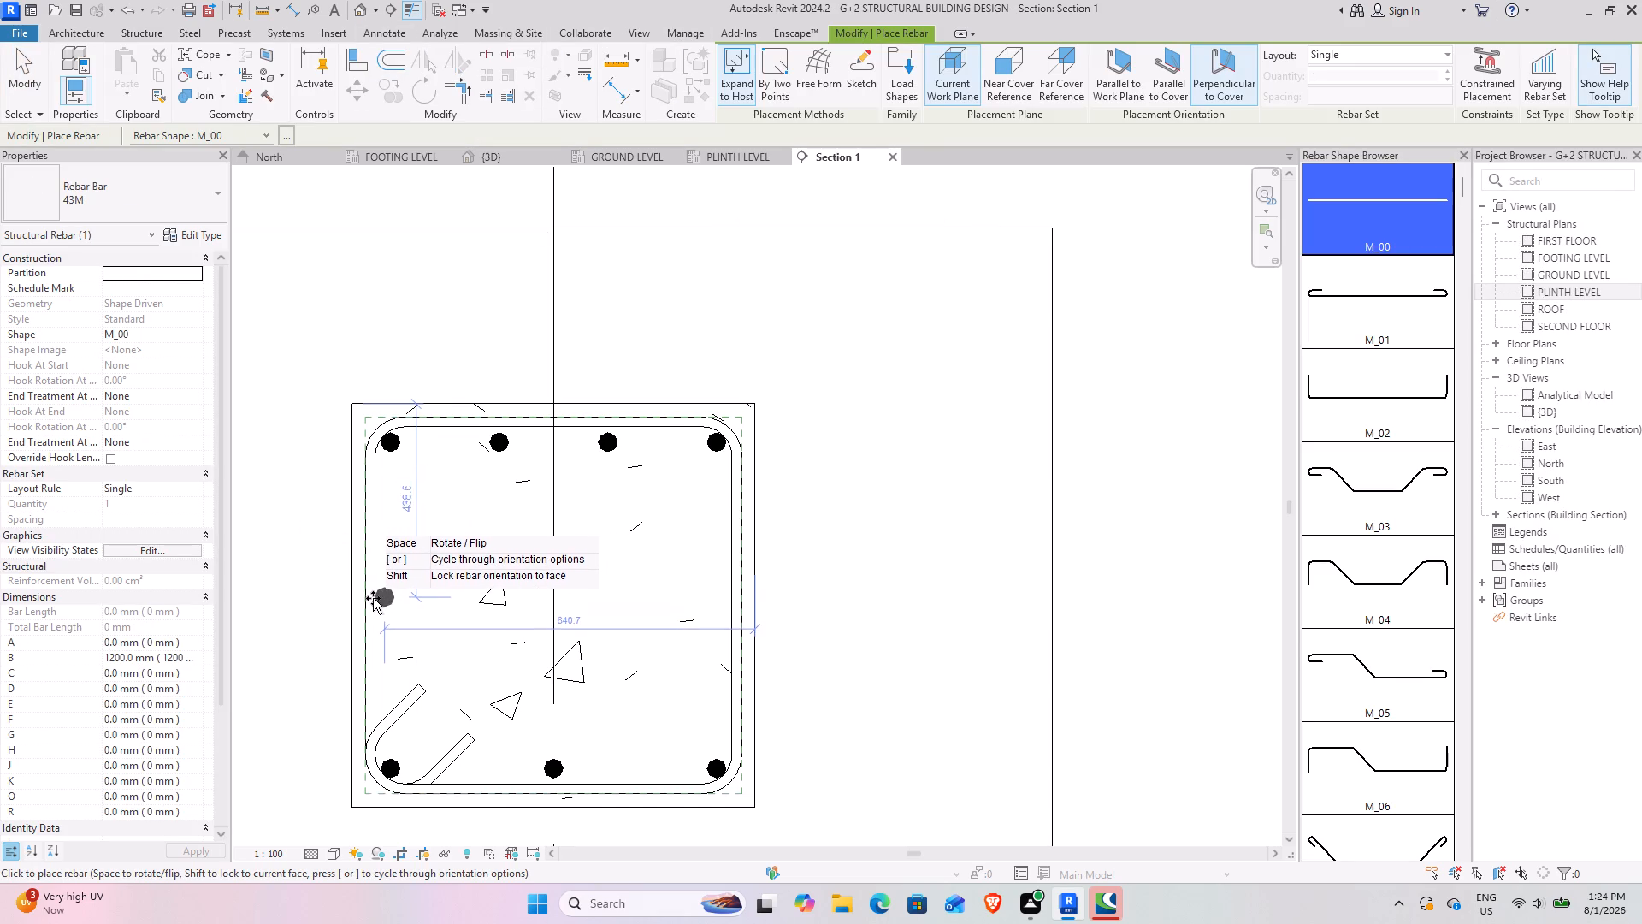
{"action": "left_click", "coordinate": [379, 601]}
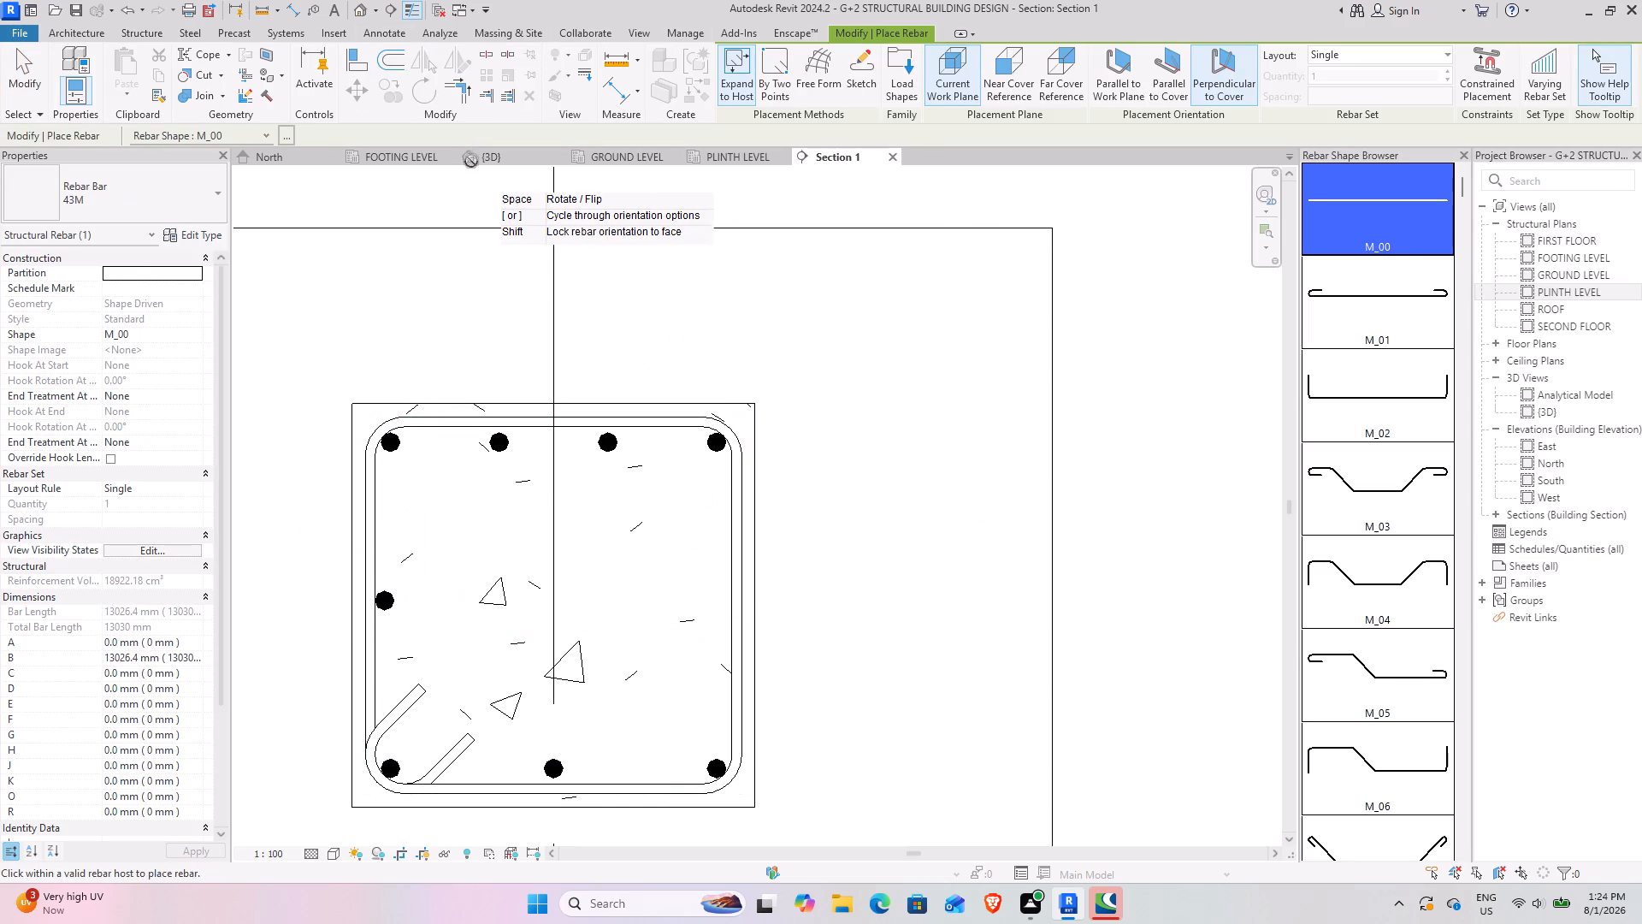
{"action": "left_click", "coordinate": [15, 81]}
Move the side bar from the stirrup's left leg to the midpoint of its right leg.
{"action": "left_click", "coordinate": [379, 604]}
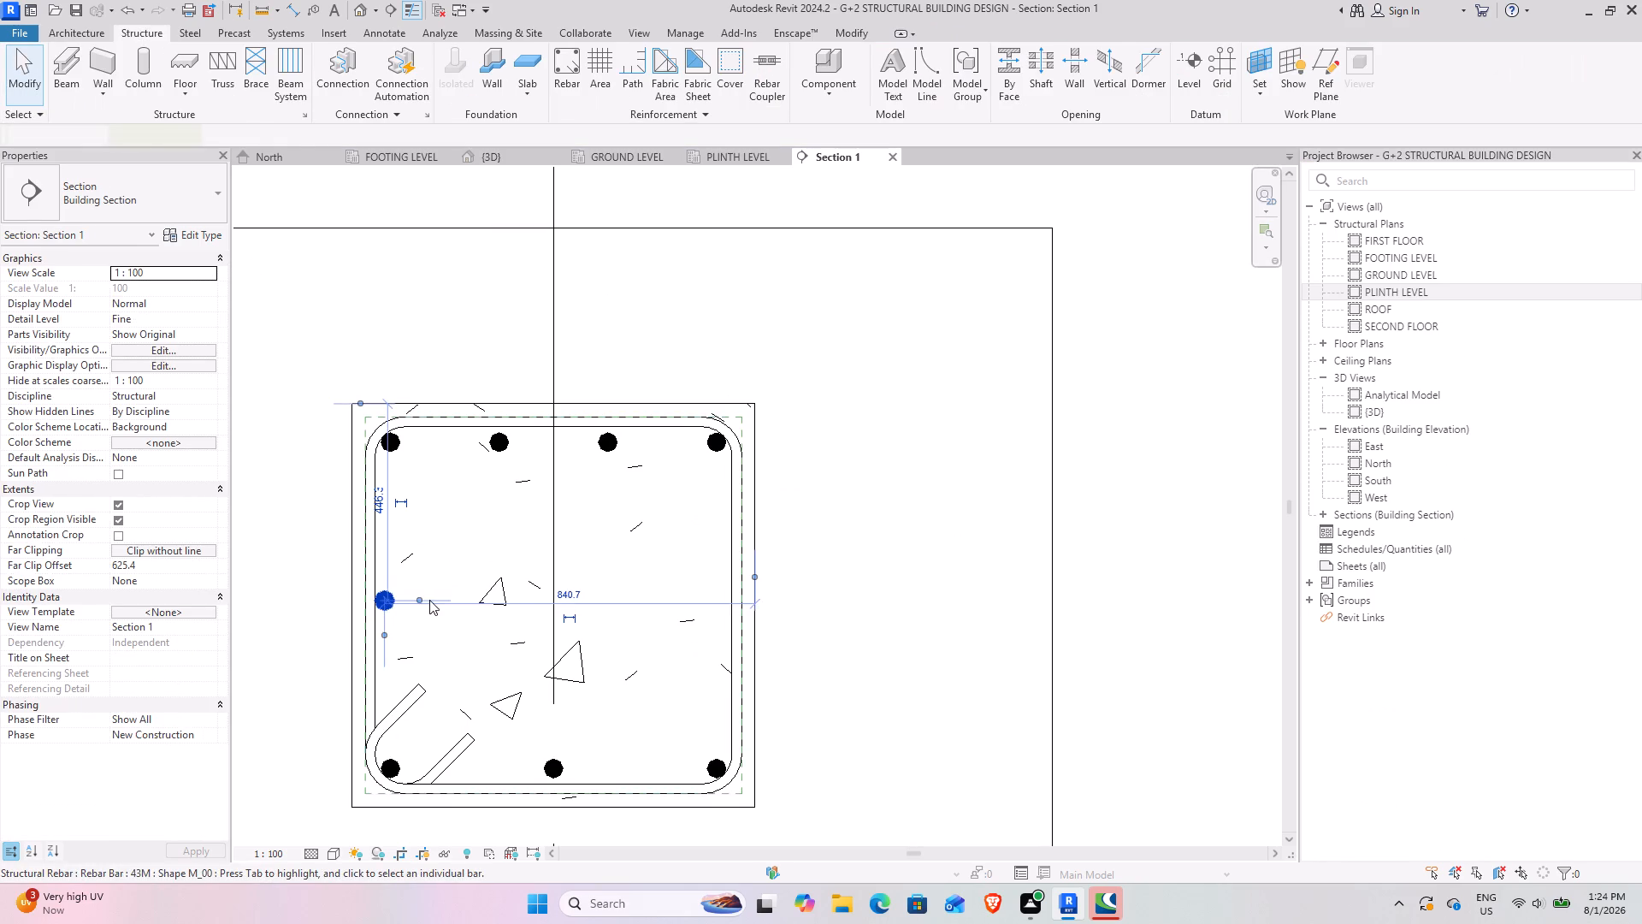
{"action": "scroll", "coordinate": [401, 609], "scroll_direction": "up", "scroll_amount": 3}
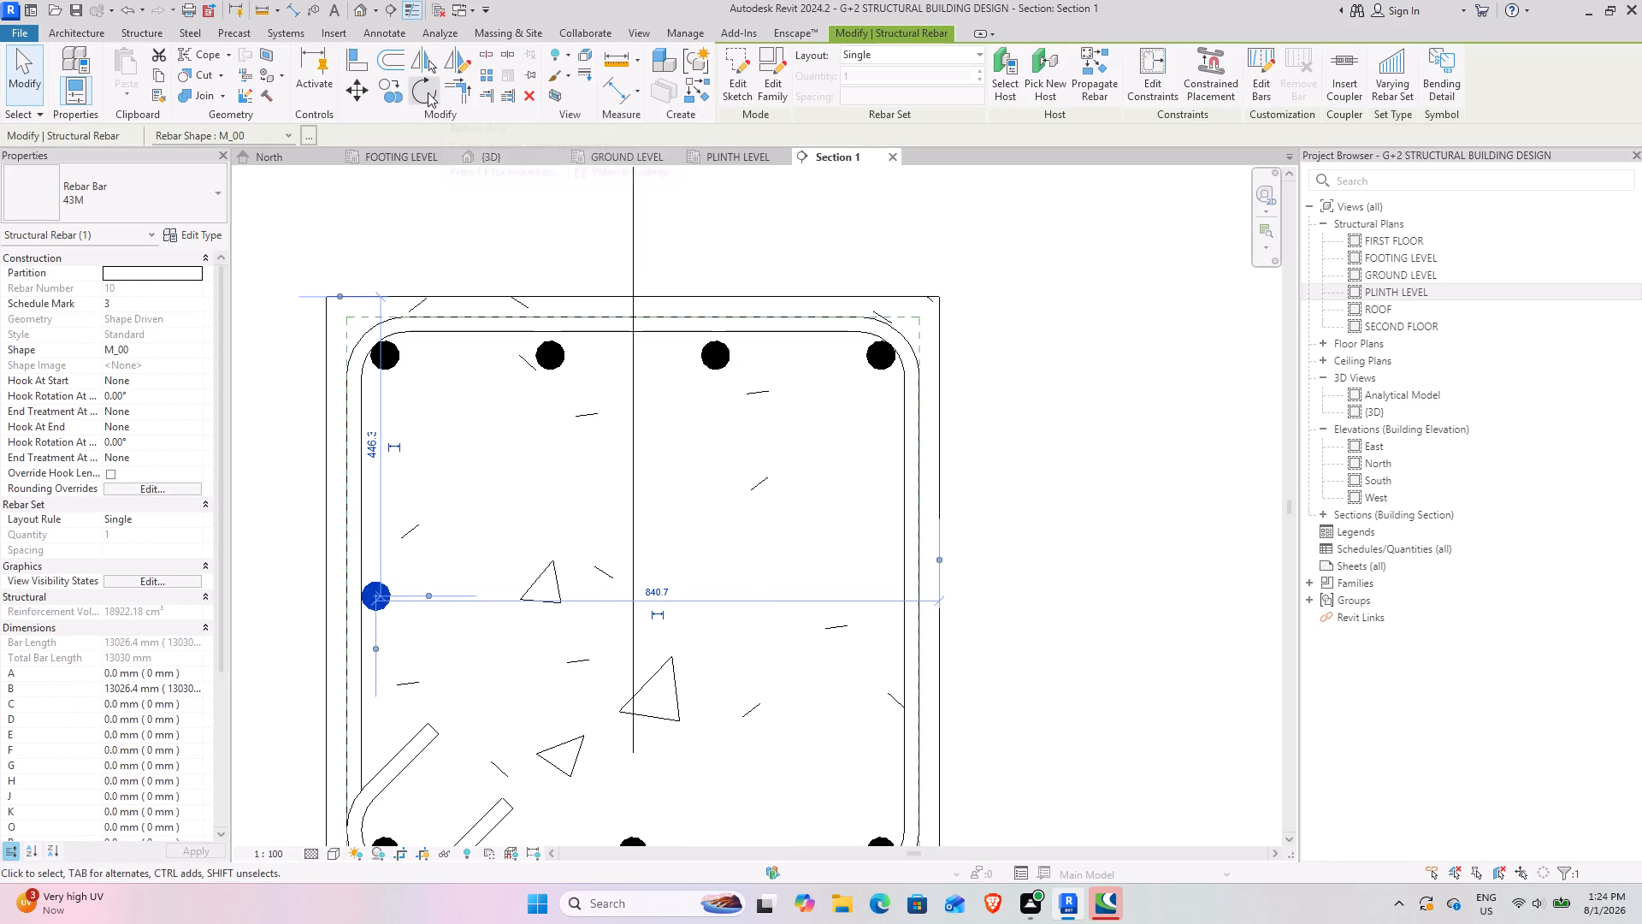
{"action": "left_click", "coordinate": [358, 84]}
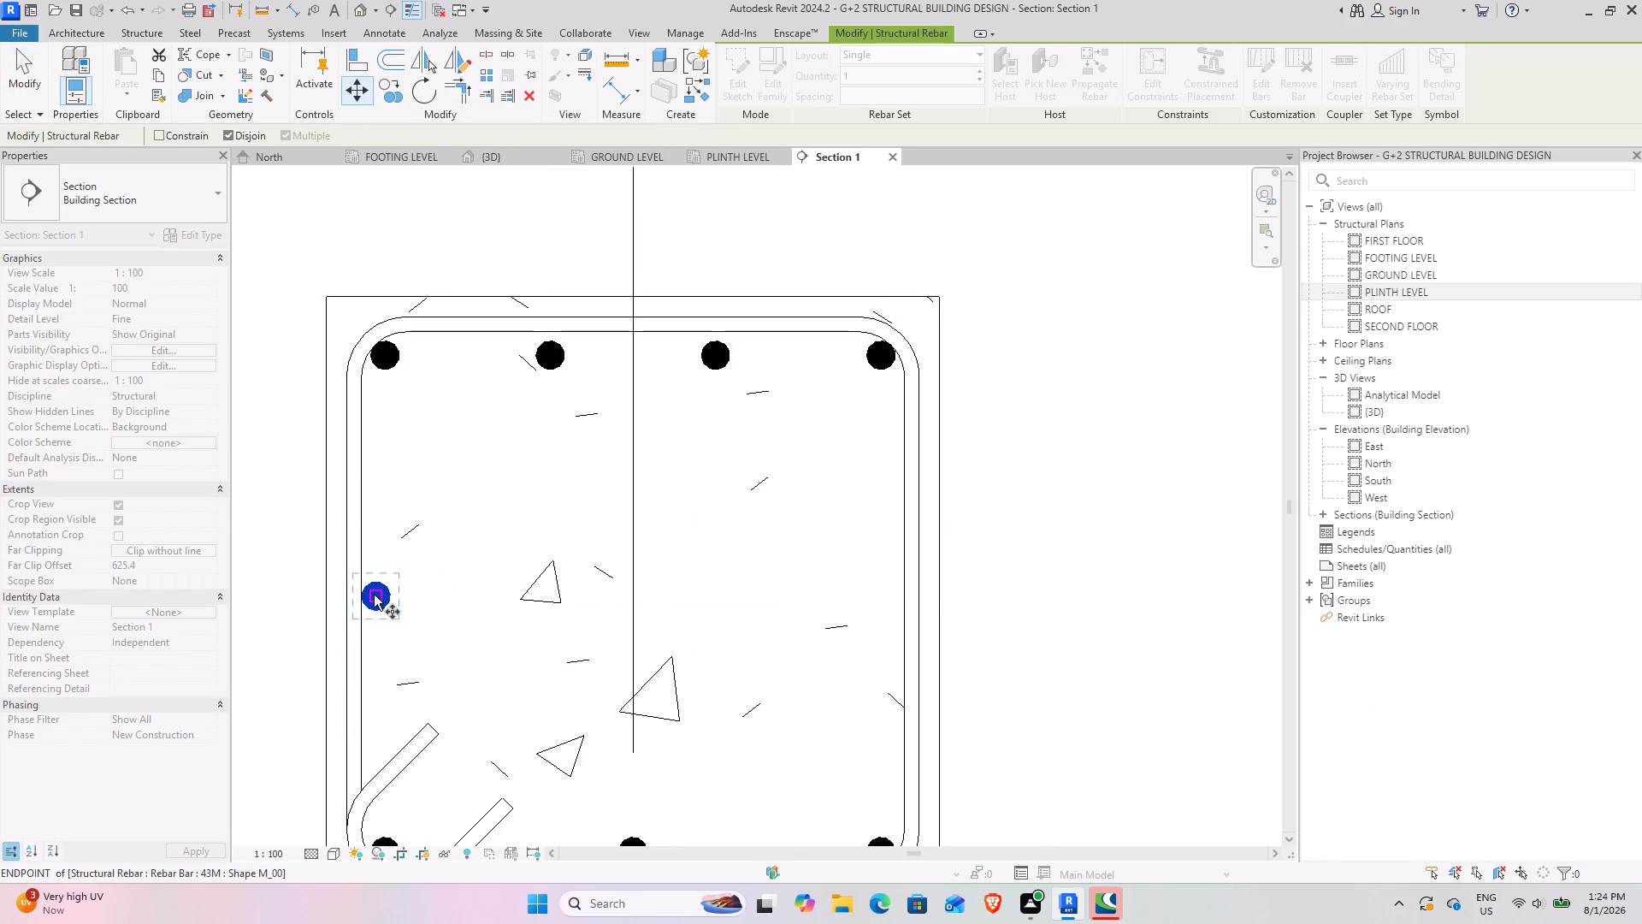
{"action": "left_click", "coordinate": [374, 595]}
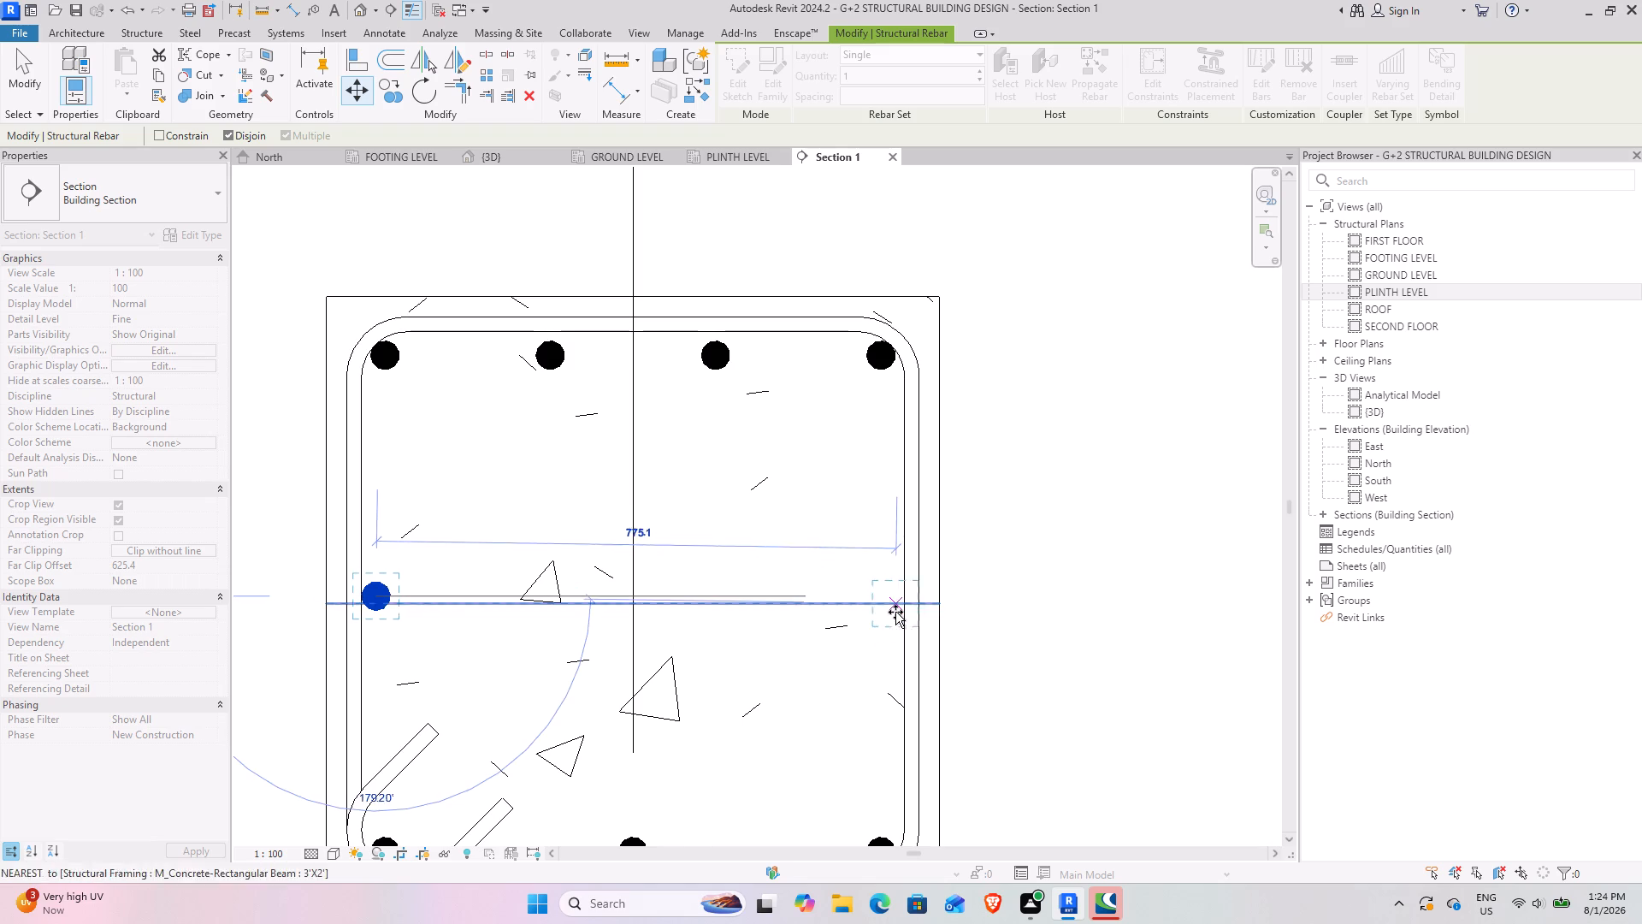
{"action": "scroll", "coordinate": [900, 605], "scroll_direction": "up", "scroll_amount": 7}
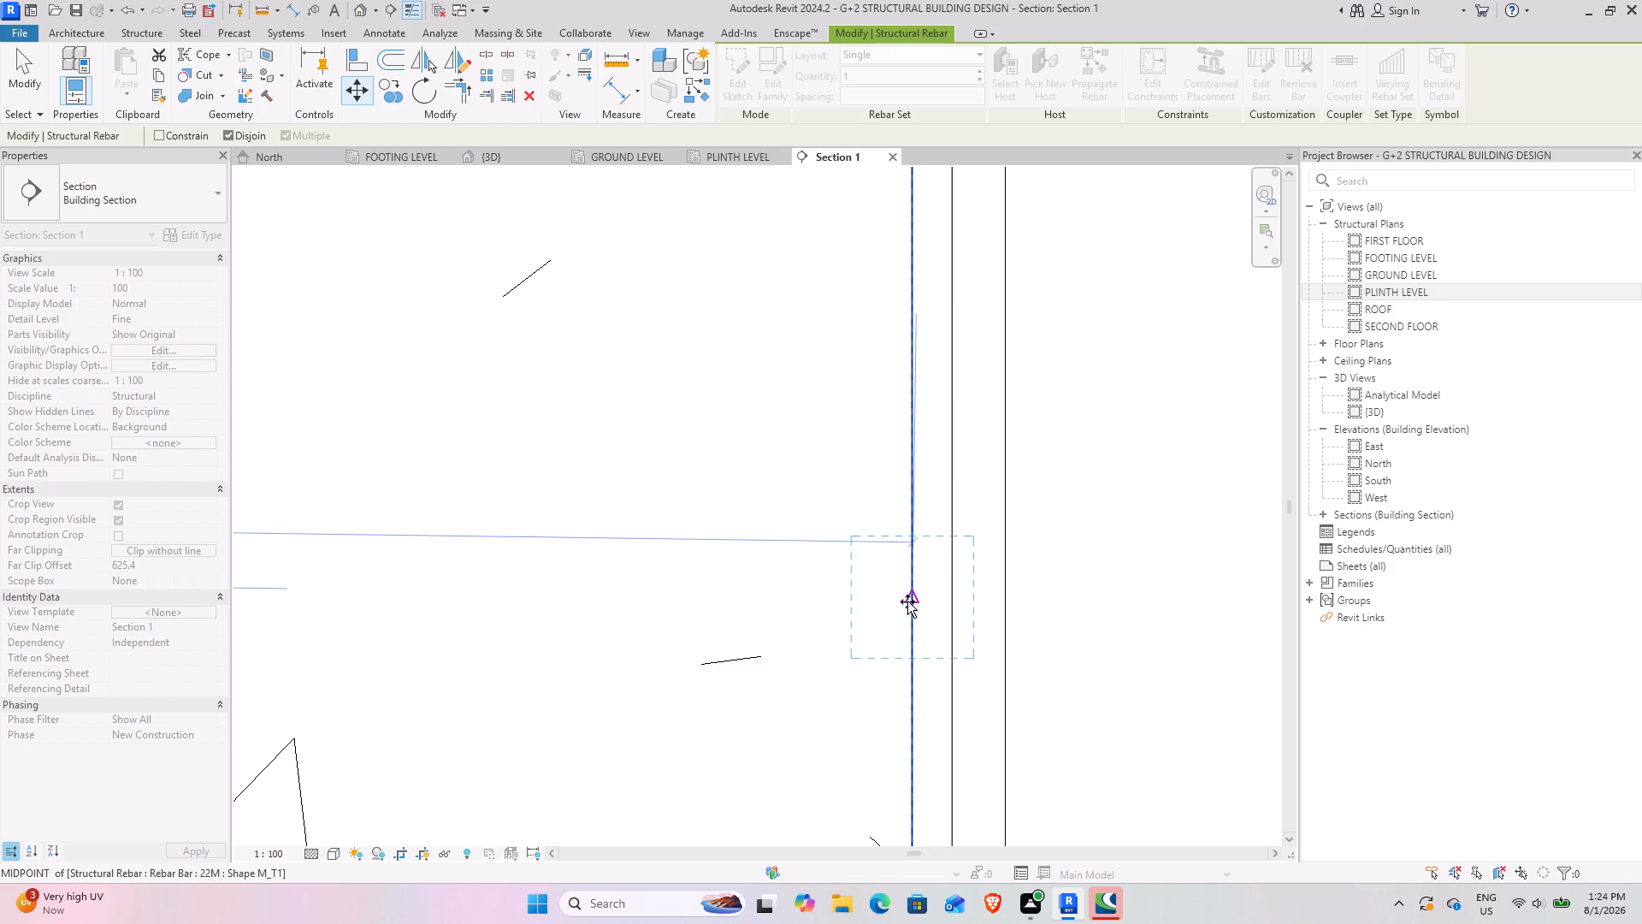
{"action": "left_click", "coordinate": [907, 605]}
Mirror a copy of the side bar about the beam's vertical centre line onto the stirrup's left leg.
{"action": "scroll", "coordinate": [830, 654], "scroll_direction": "down", "scroll_amount": 8}
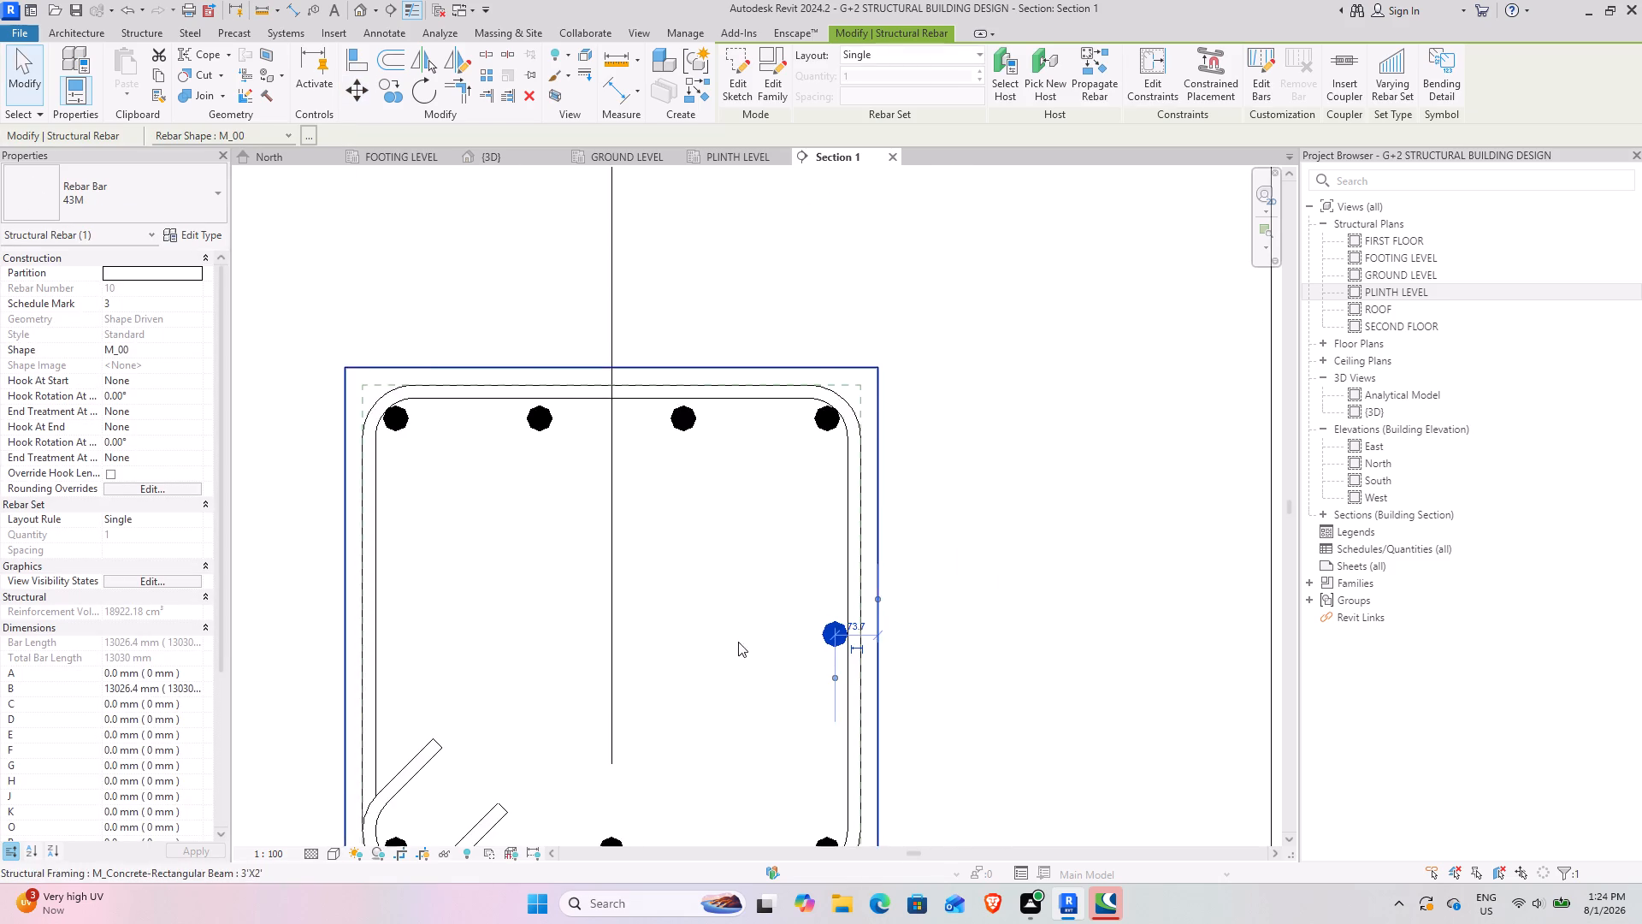
{"action": "middle_click_drag", "start_coordinate": [735, 641], "coordinate": [801, 571]}
{"action": "left_click", "coordinate": [423, 62]}
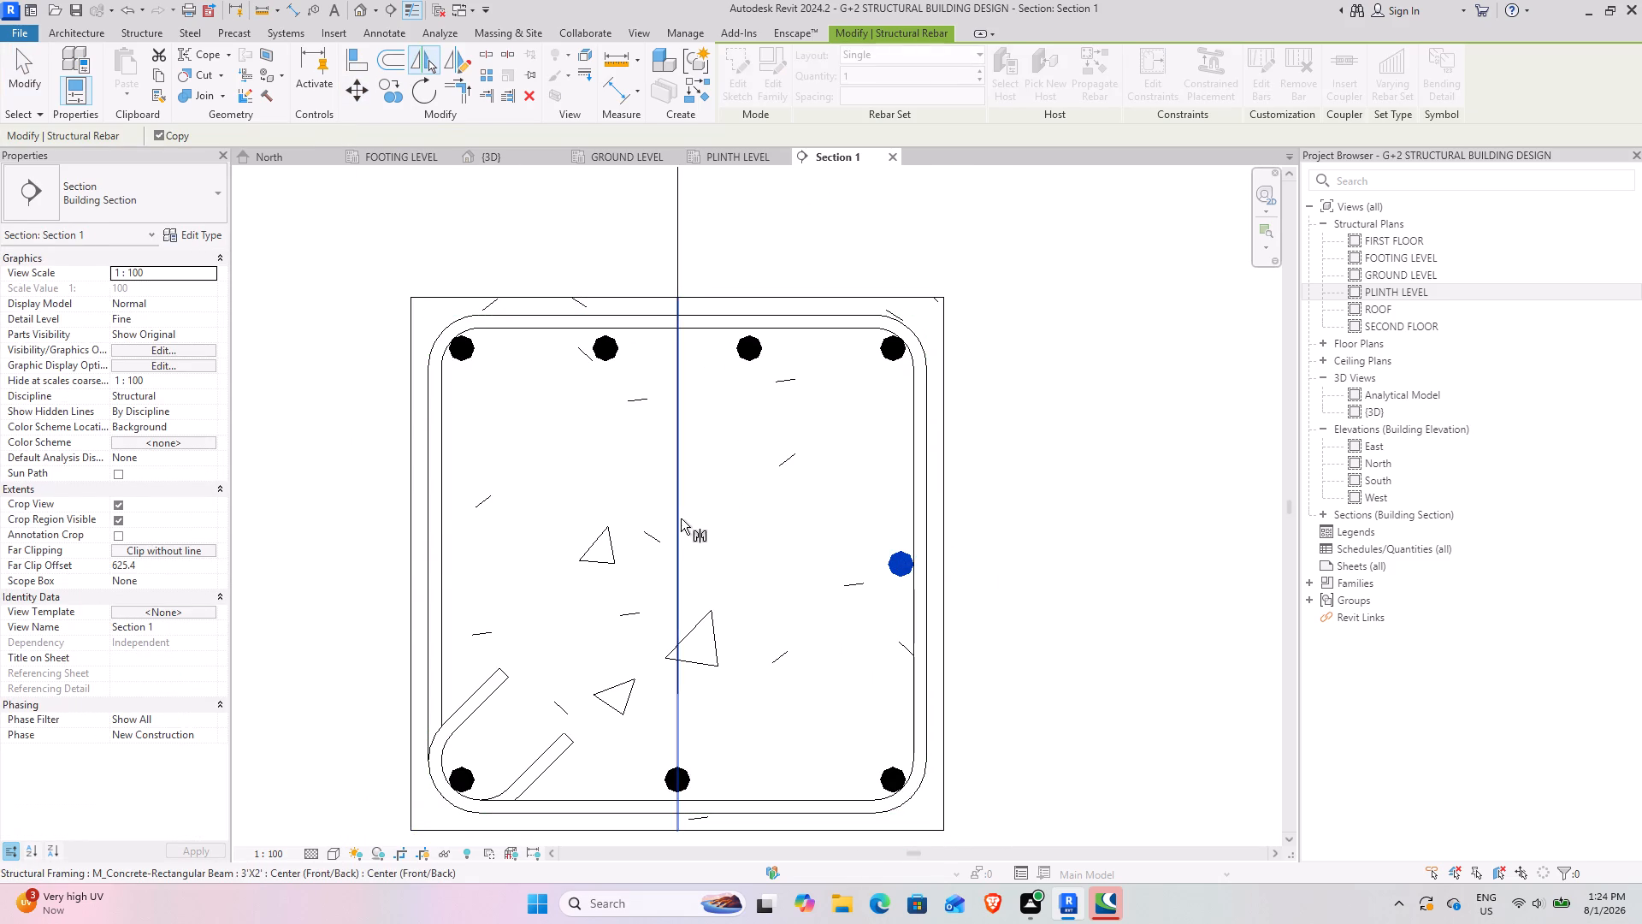
{"action": "left_click", "coordinate": [681, 518]}
{"action": "scroll", "coordinate": [582, 613], "scroll_direction": "down", "scroll_amount": 2}
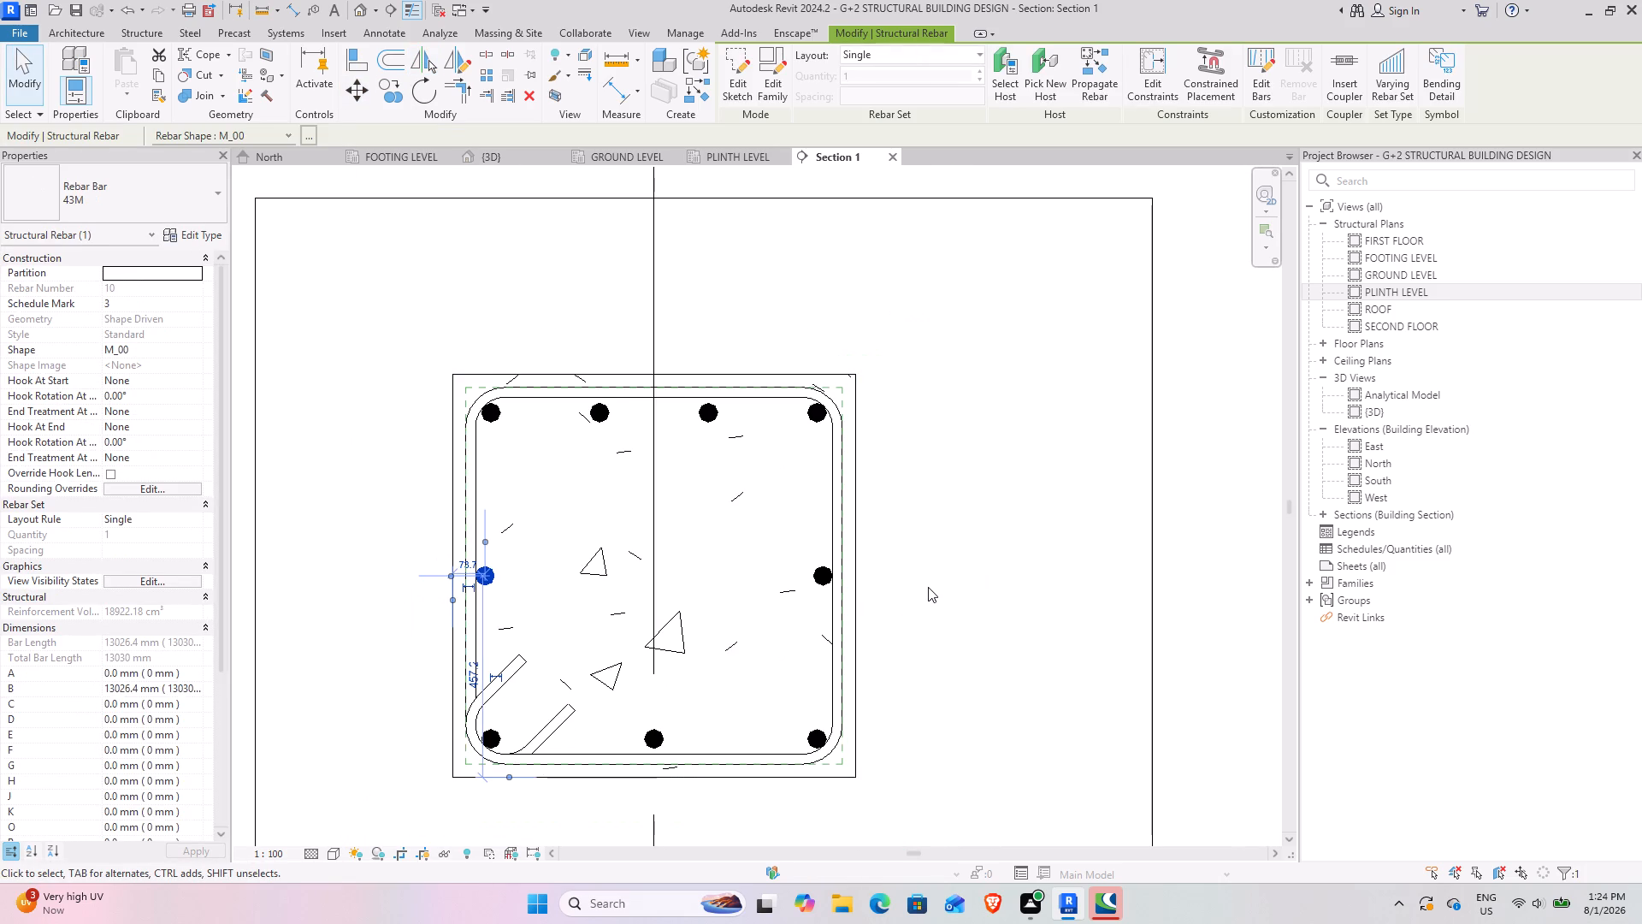
{"action": "left_click", "coordinate": [921, 563]}
Show the top, bottom and both side 43M longitudinal bars unobscured in the {3D} view.
{"action": "scroll", "coordinate": [628, 374], "scroll_direction": "down", "scroll_amount": 1}
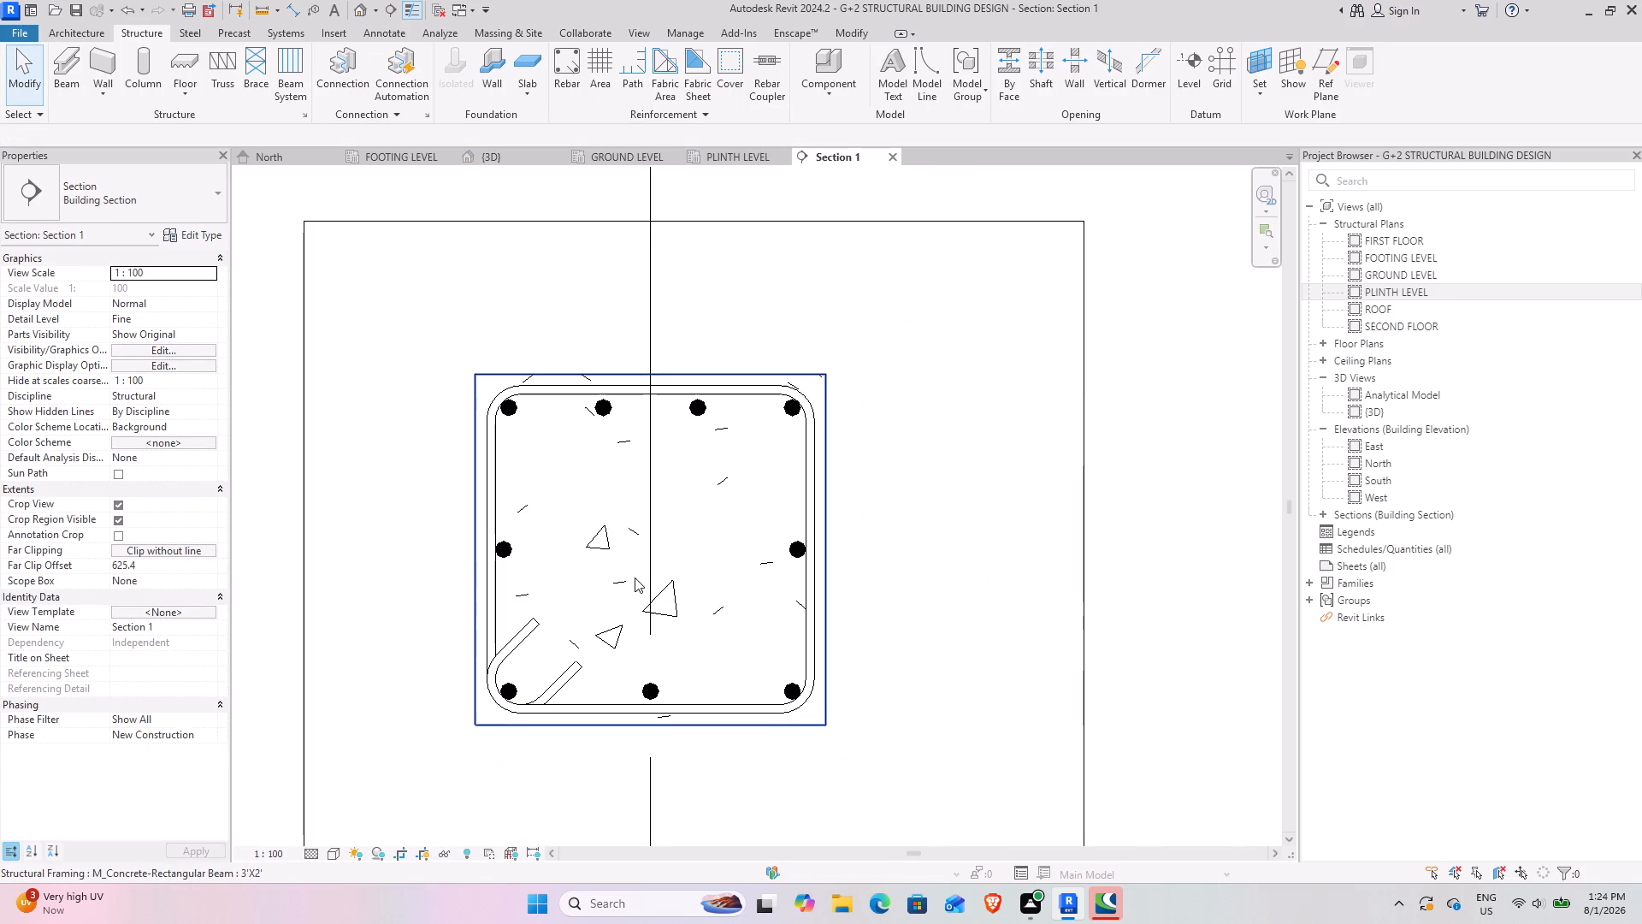
{"action": "middle_click_drag", "start_coordinate": [655, 578], "coordinate": [565, 619]}
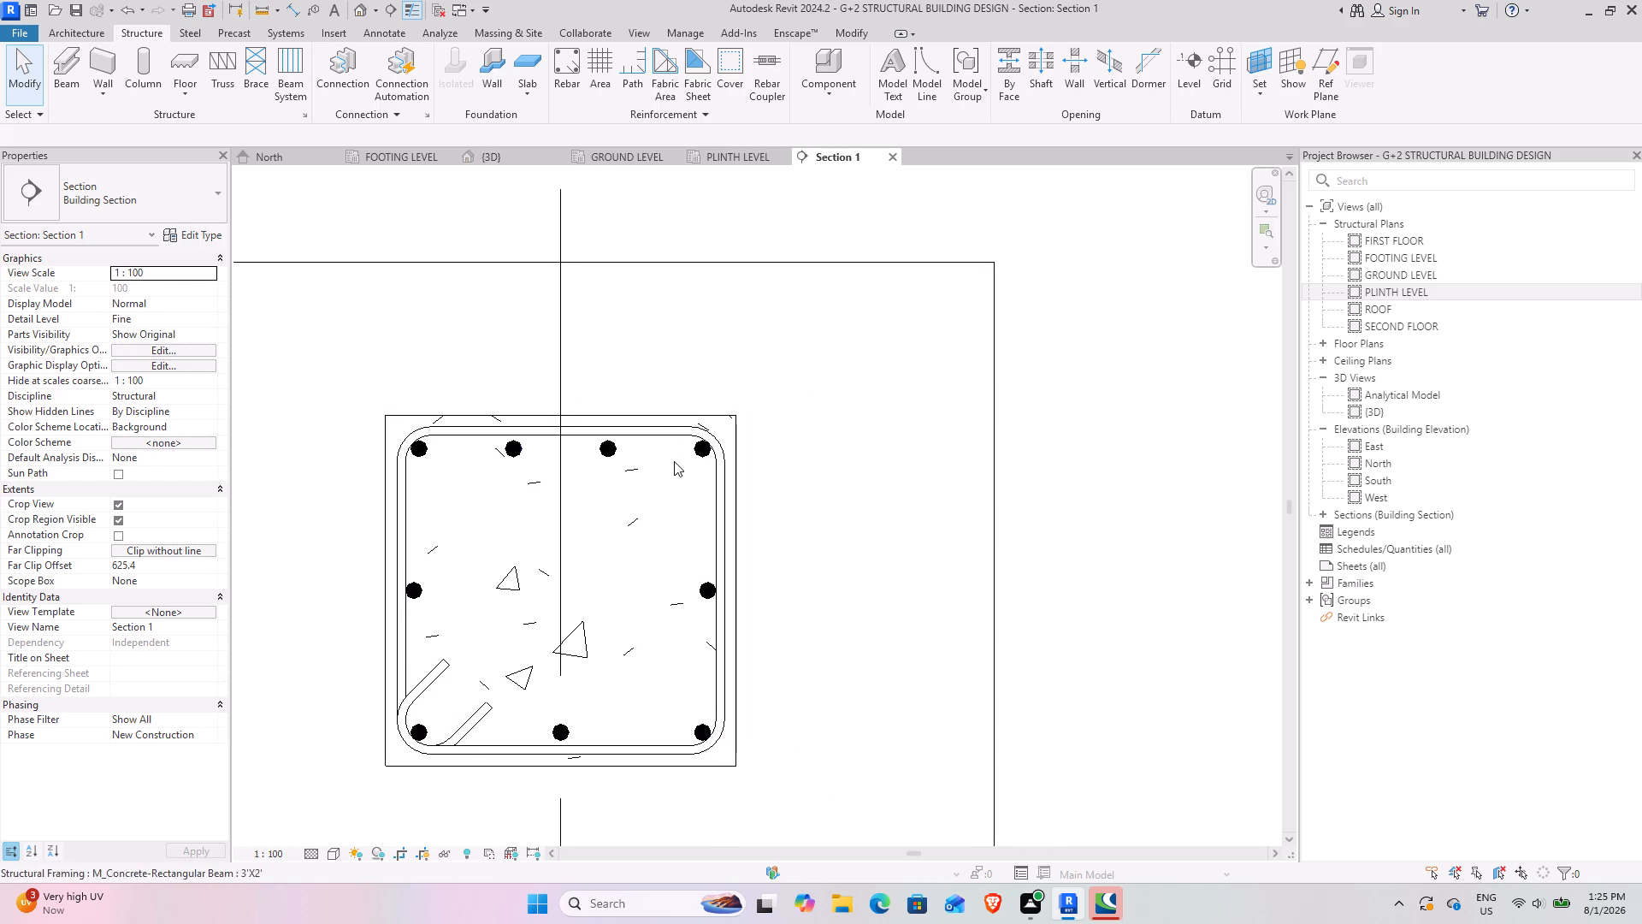
{"action": "left_click", "coordinate": [417, 456]}
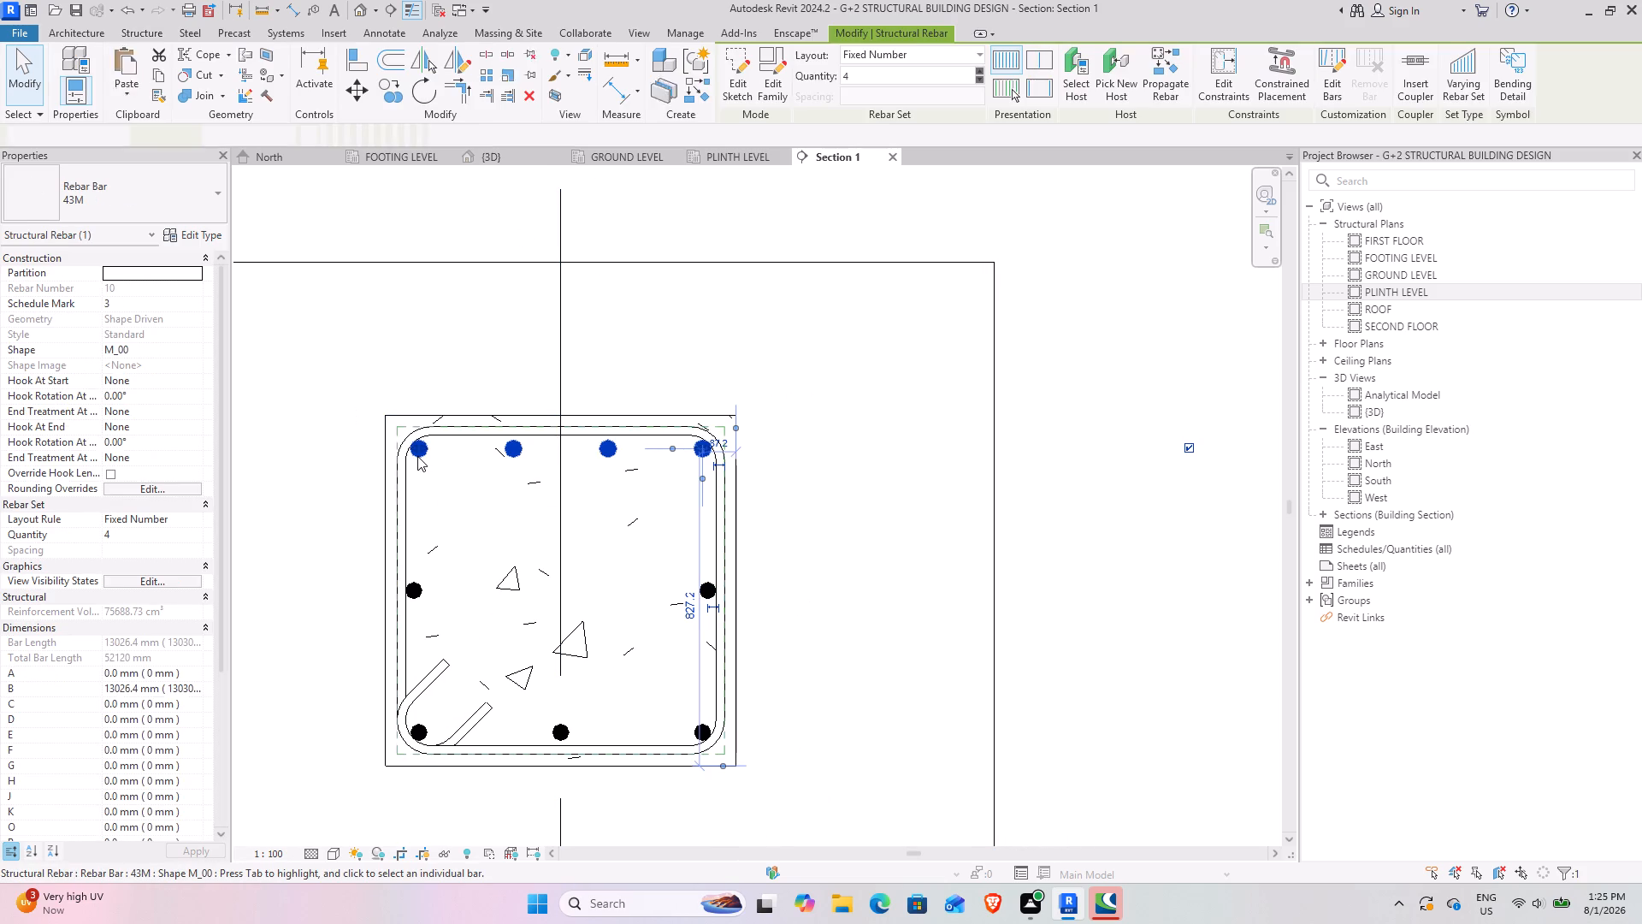
{"action": "left_click", "coordinate": [416, 597], "text": "ctrl"}
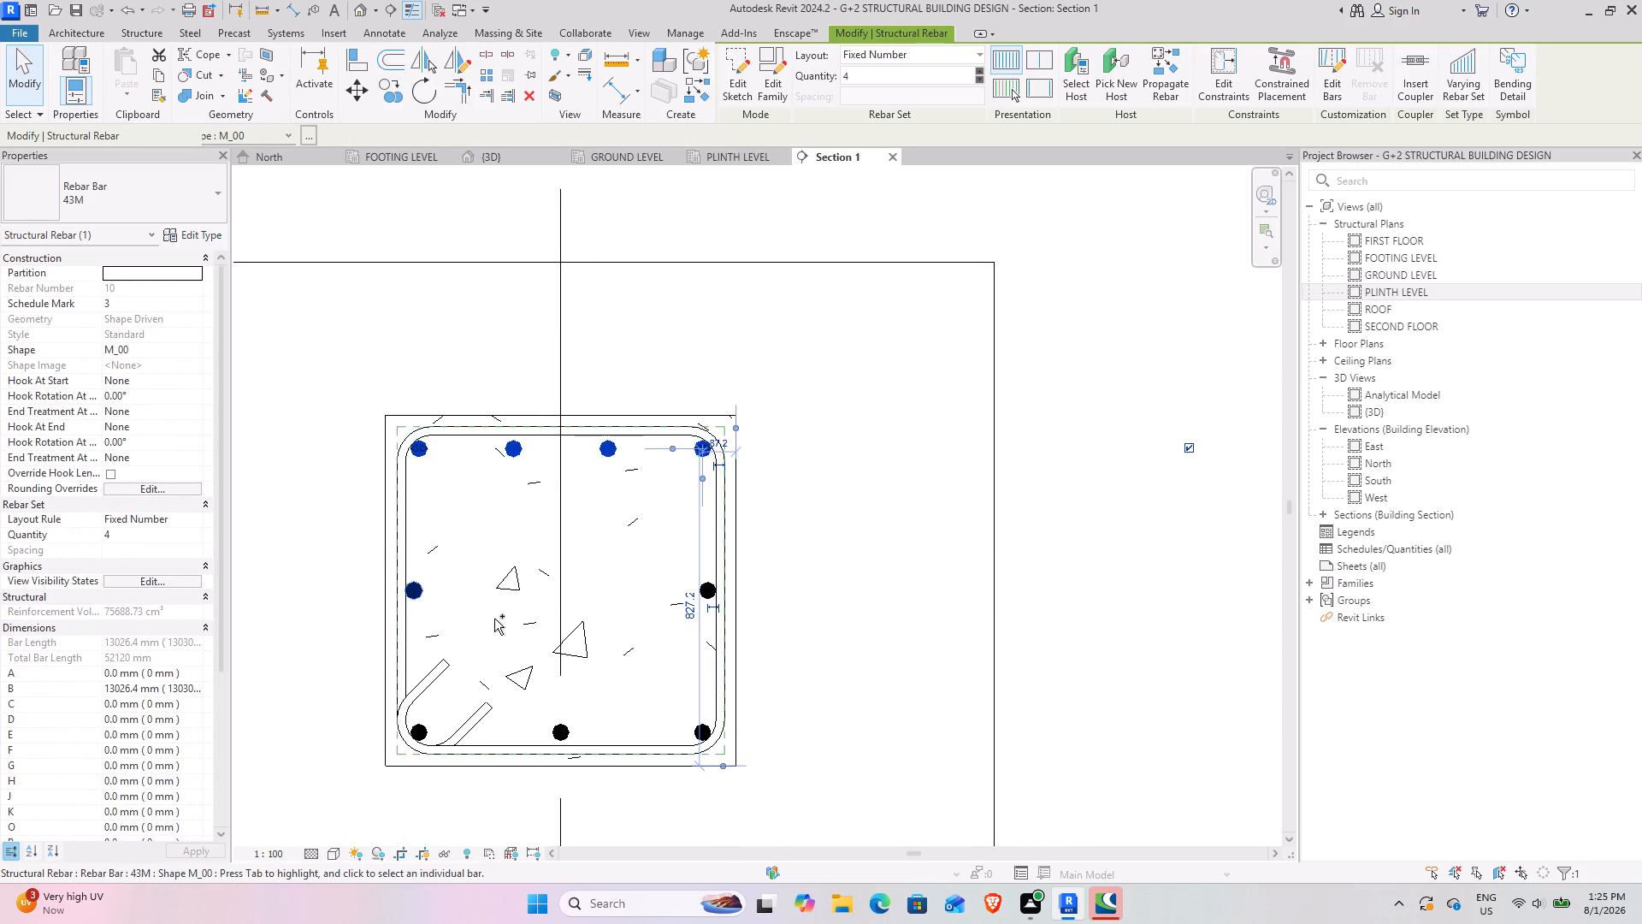
{"action": "left_click", "coordinate": [703, 601], "text": "ctrl"}
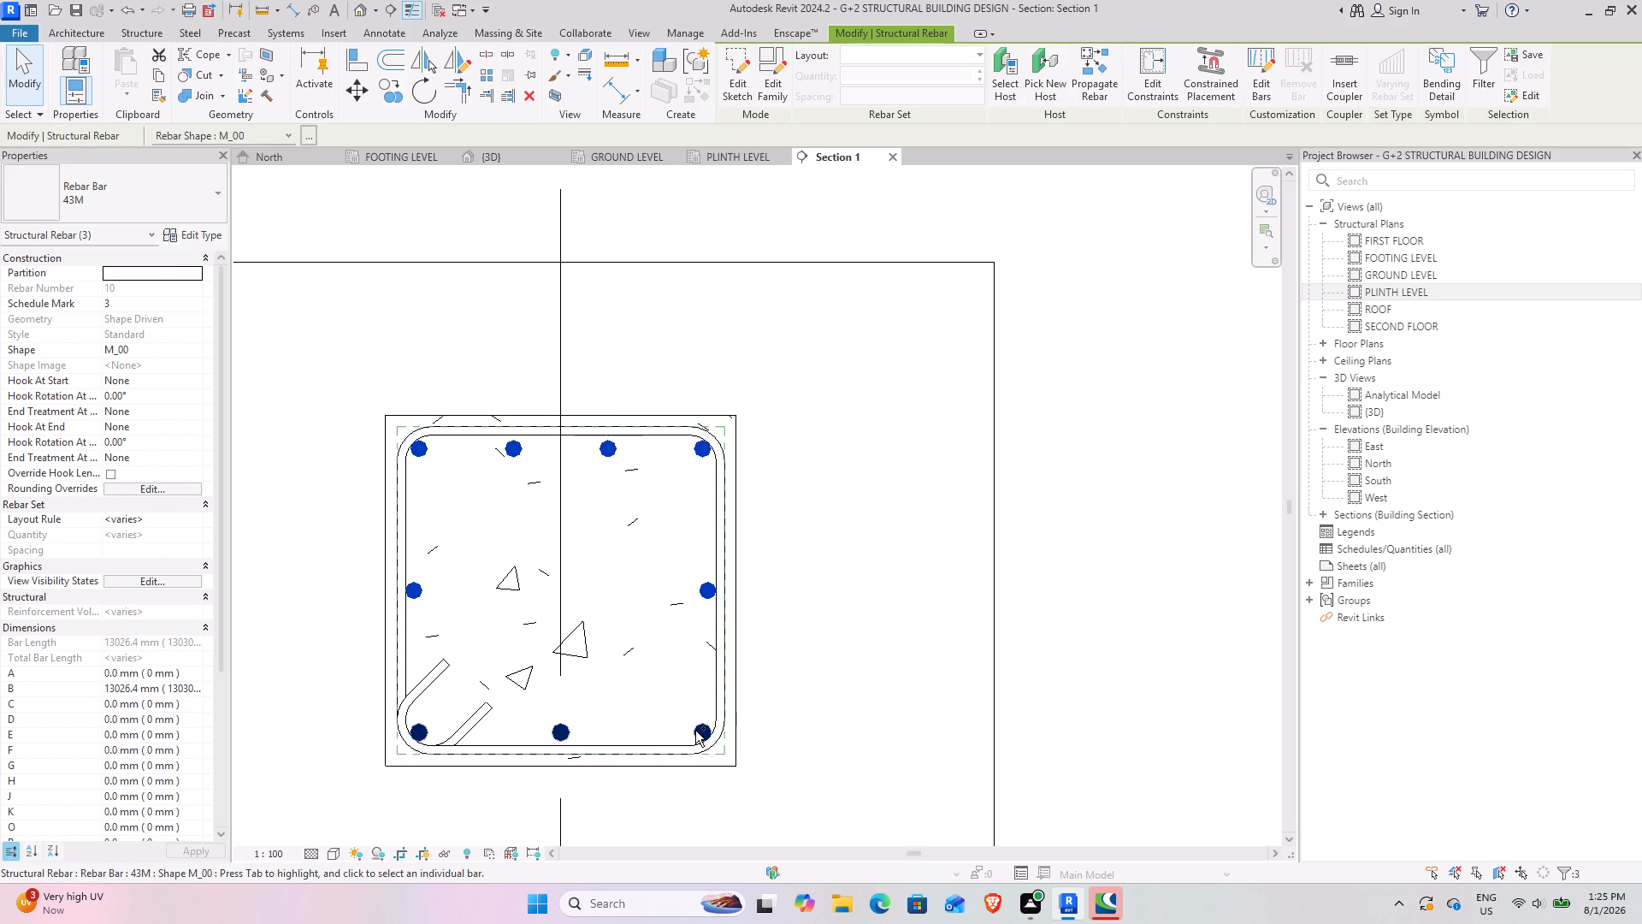
{"action": "left_click", "coordinate": [695, 731], "text": "ctrl"}
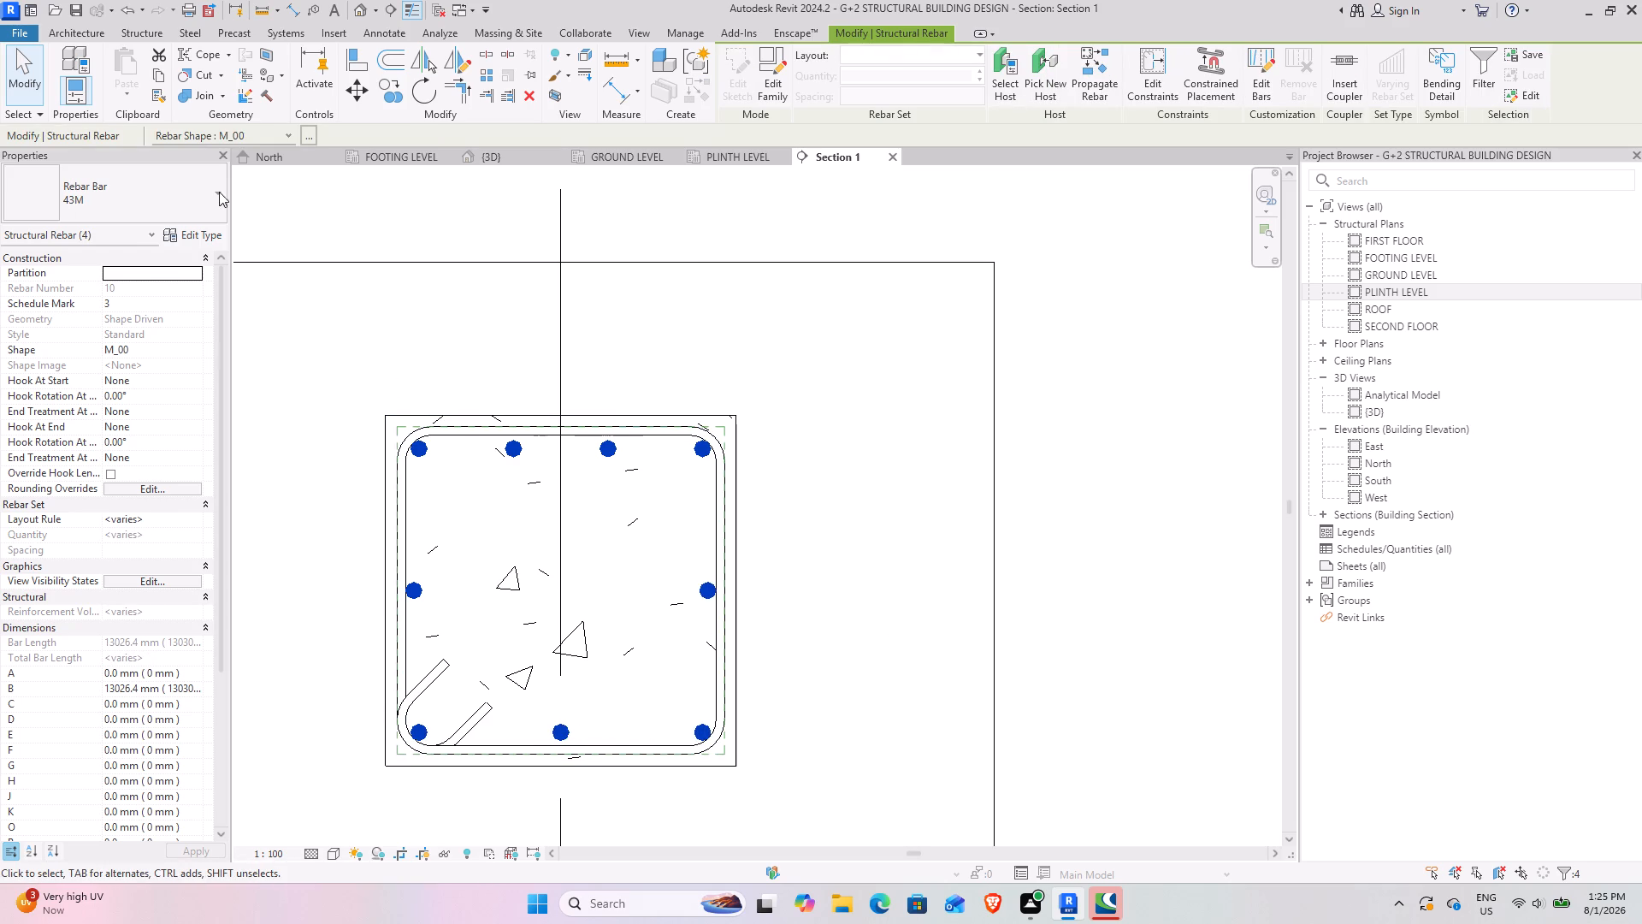
{"action": "left_click", "coordinate": [152, 579]}
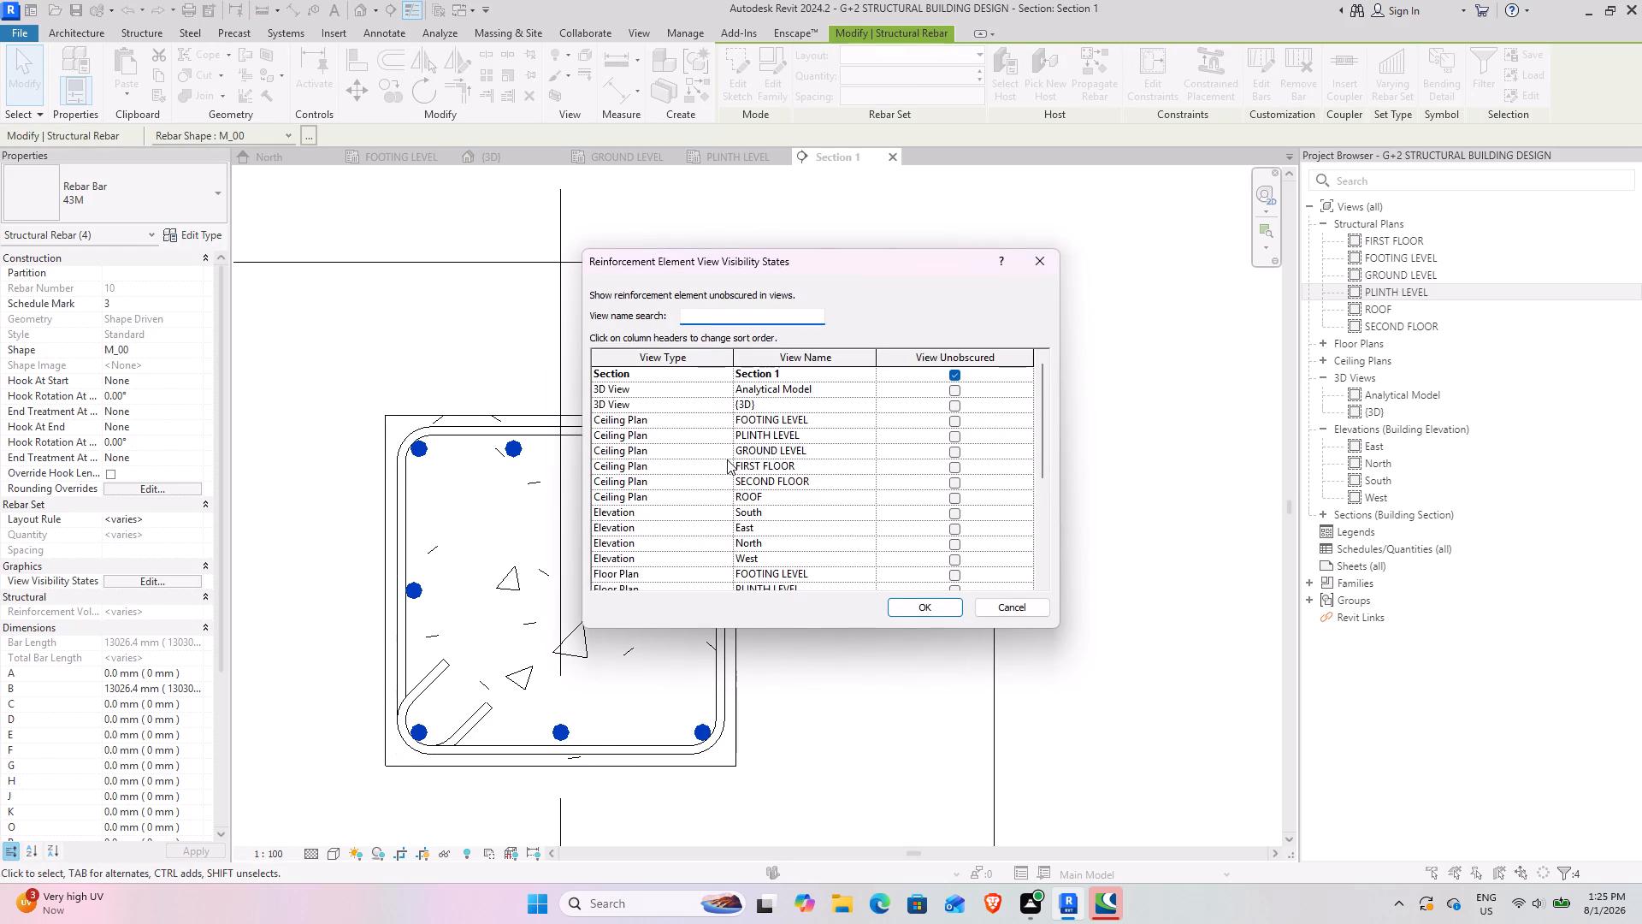
{"action": "left_click", "coordinate": [954, 401]}
{"action": "left_click", "coordinate": [919, 607]}
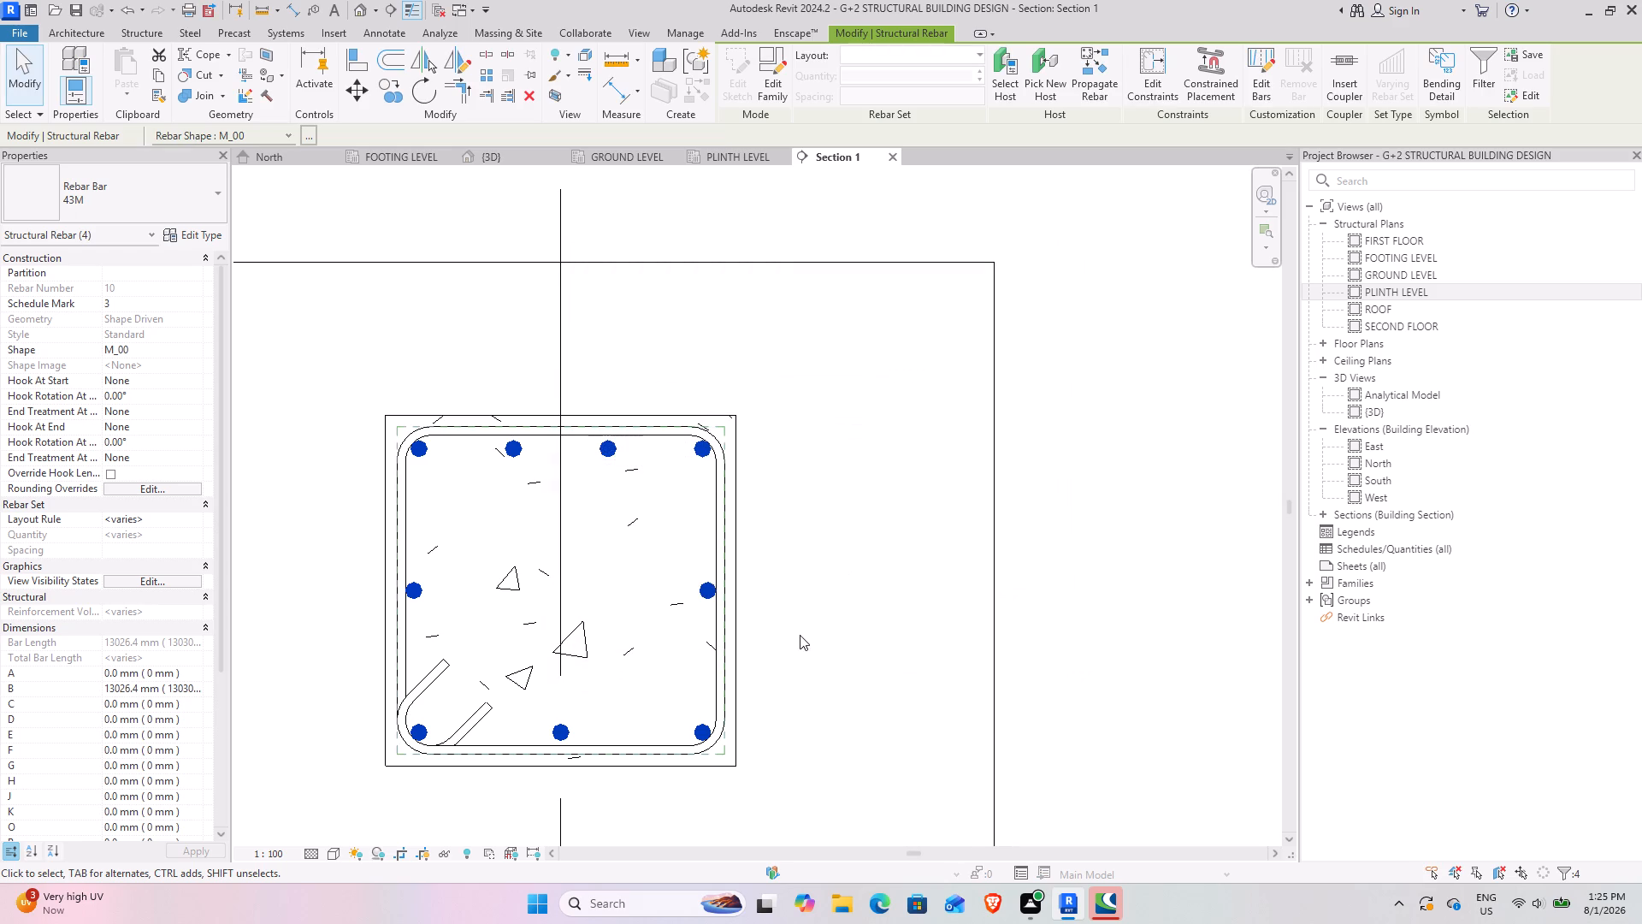
{"action": "left_click", "coordinate": [1031, 372]}
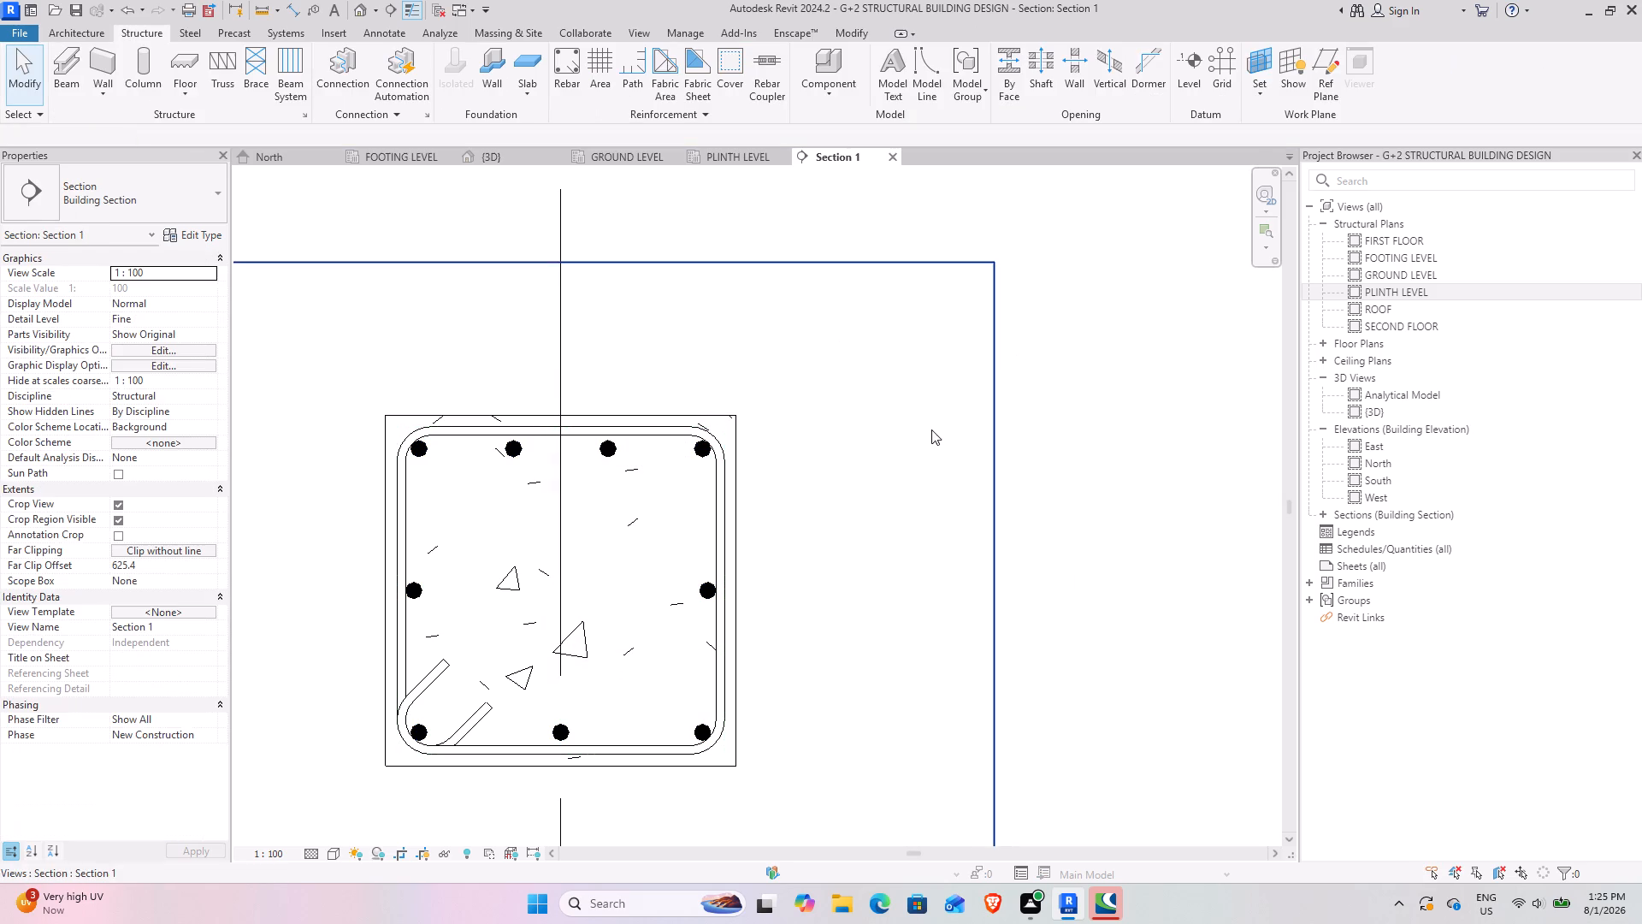
Examine the ground beam's longitudinal bars in the {3D} view, especially where they meet the column and footing reinforcement.
{"action": "left_click", "coordinate": [481, 163]}
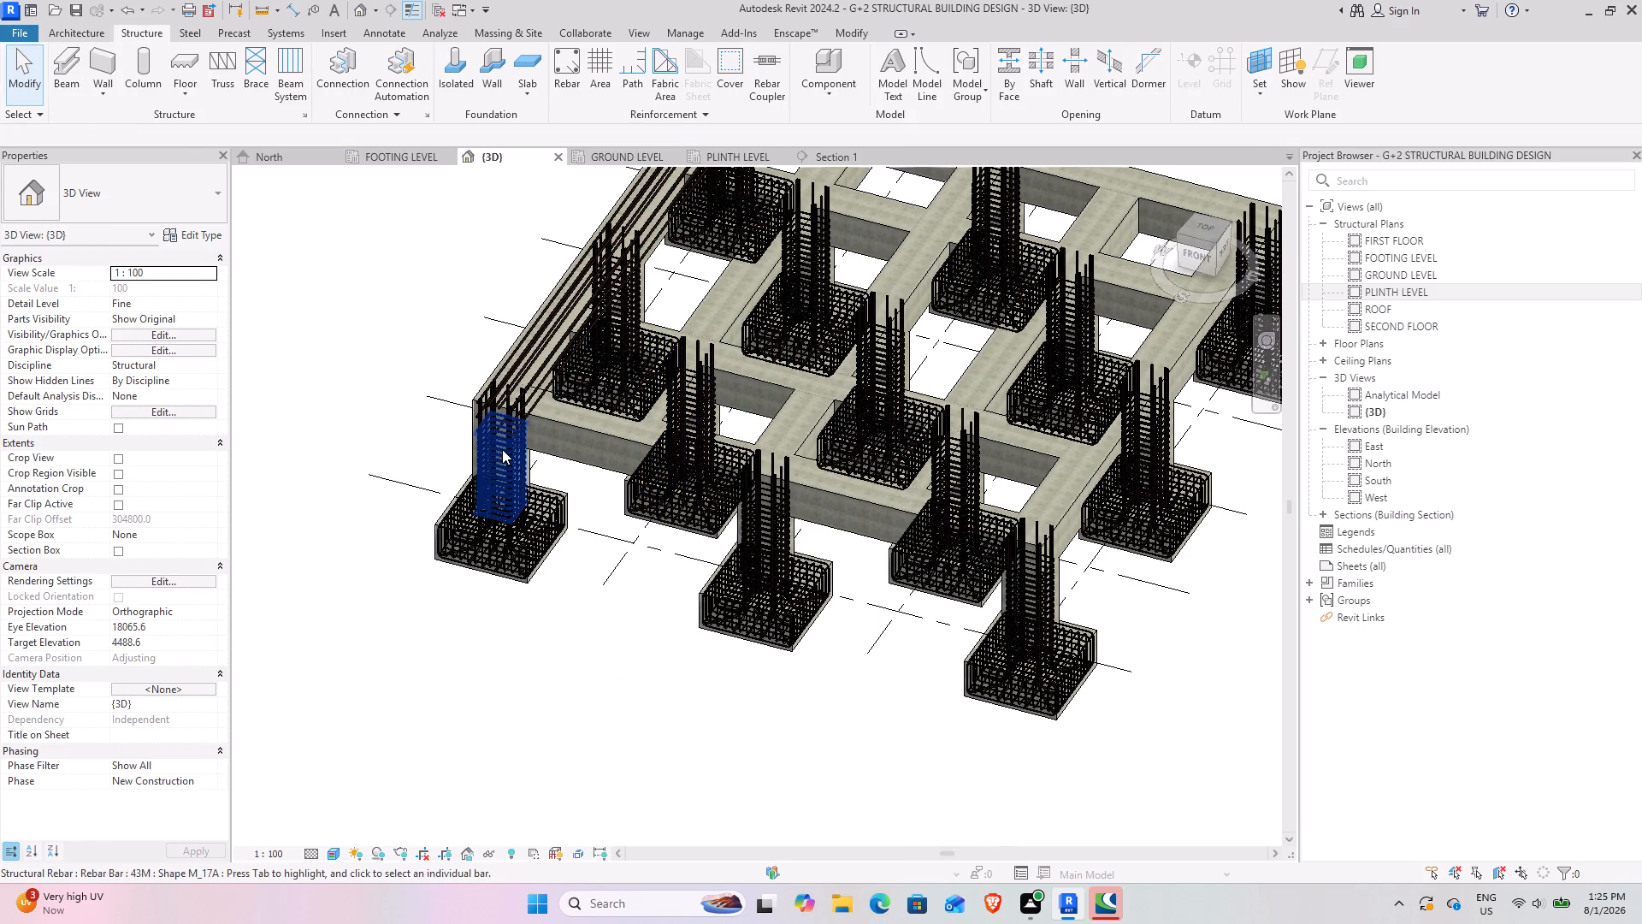
{"action": "middle_click_drag", "start_coordinate": [470, 508], "coordinate": [748, 335], "text": "shift"}
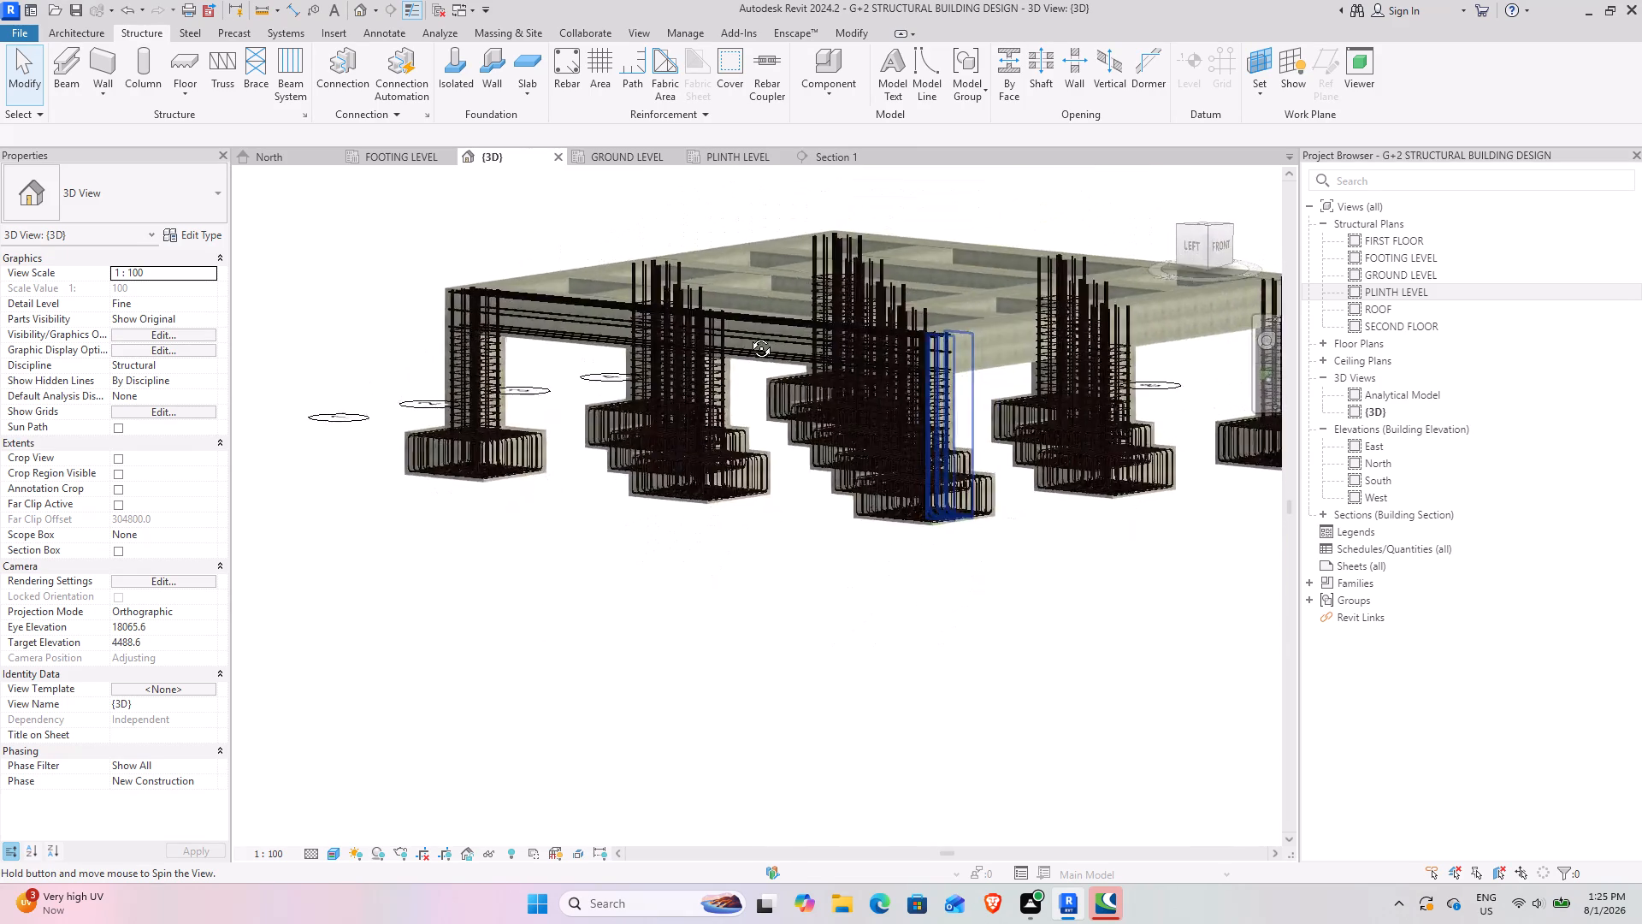
{"action": "middle_click_drag", "start_coordinate": [748, 335], "coordinate": [526, 414], "text": "shift"}
{"action": "scroll", "coordinate": [540, 346], "scroll_direction": "up", "scroll_amount": 4}
{"action": "middle_click_drag", "start_coordinate": [327, 519], "coordinate": [454, 527], "text": "shift"}
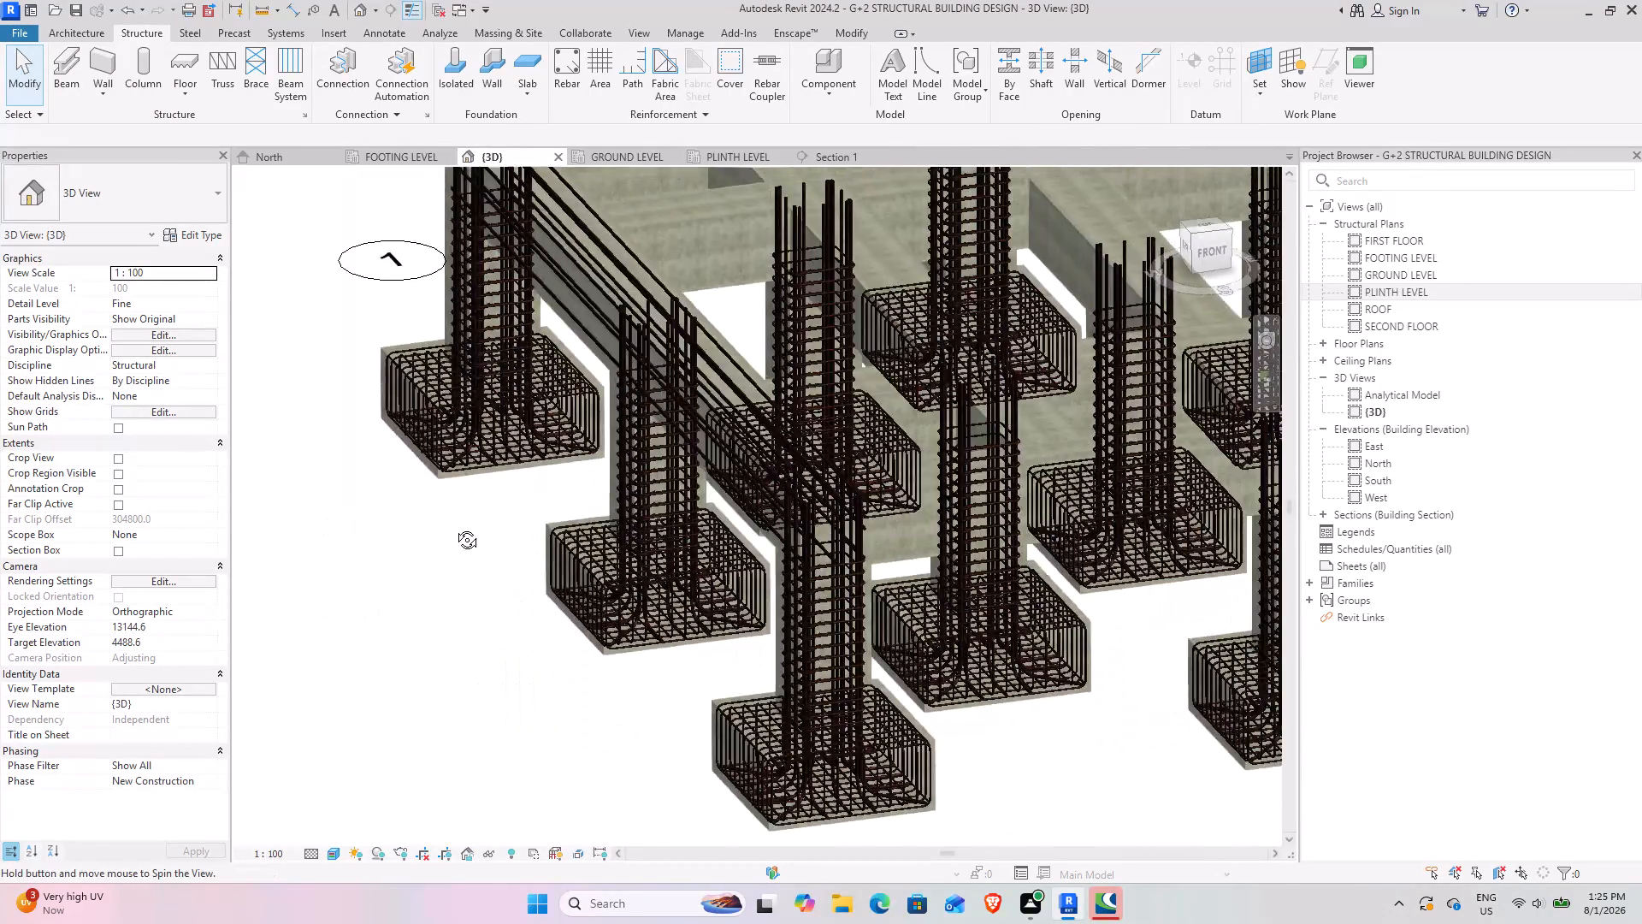
{"action": "middle_click_drag", "start_coordinate": [454, 527], "coordinate": [410, 453], "text": "shift"}
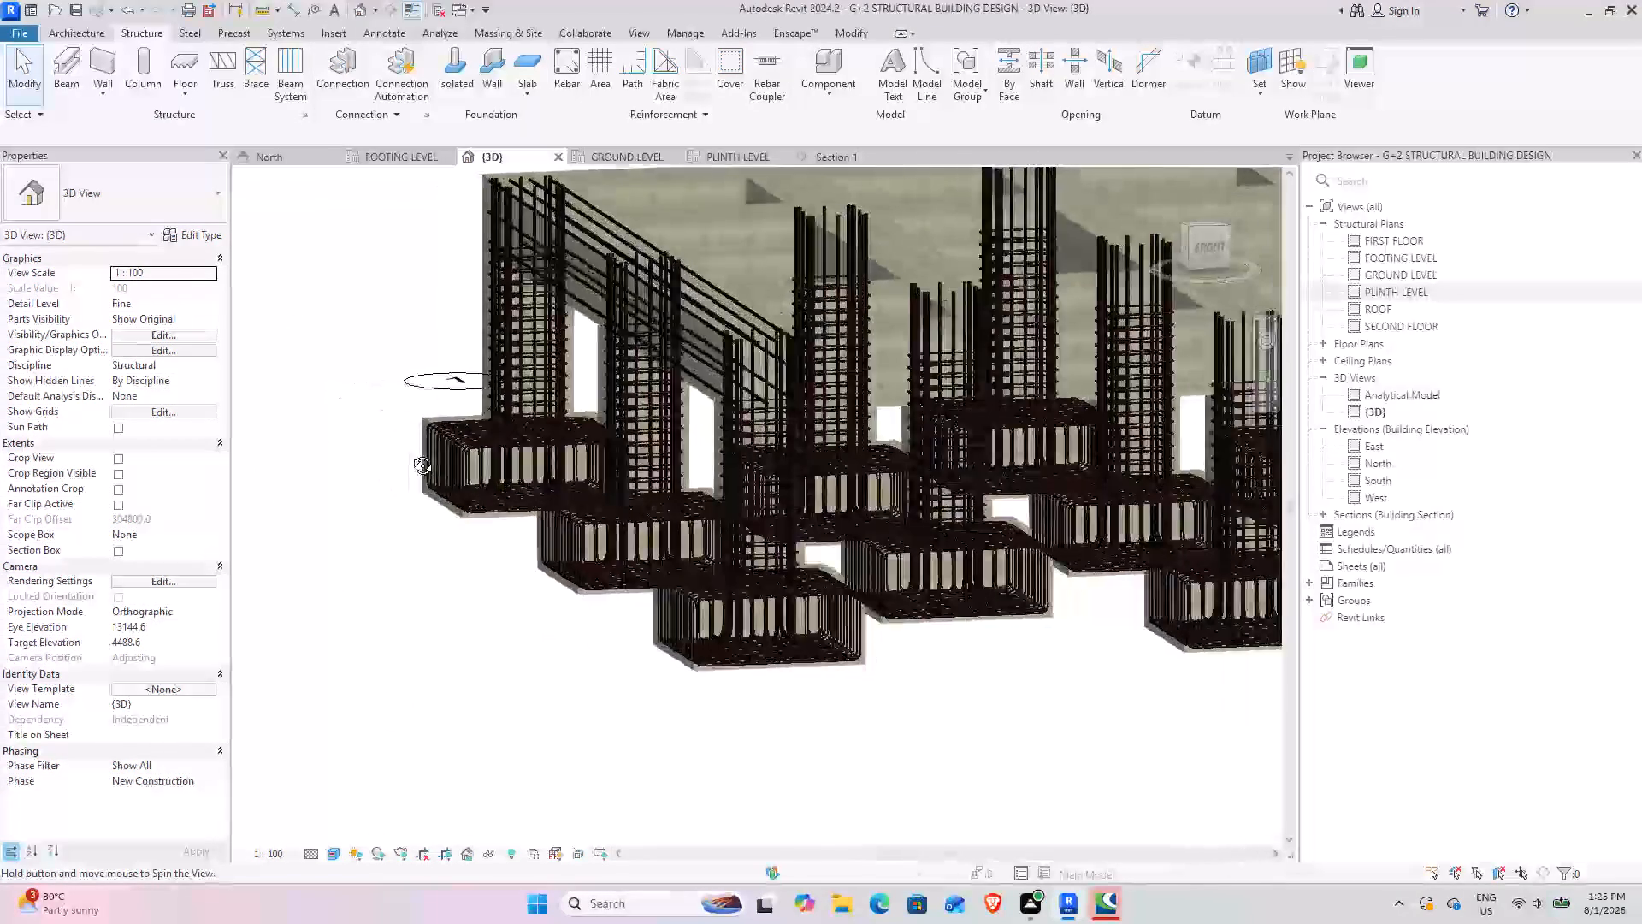
{"action": "middle_click_drag", "start_coordinate": [410, 453], "coordinate": [526, 462], "text": "shift"}
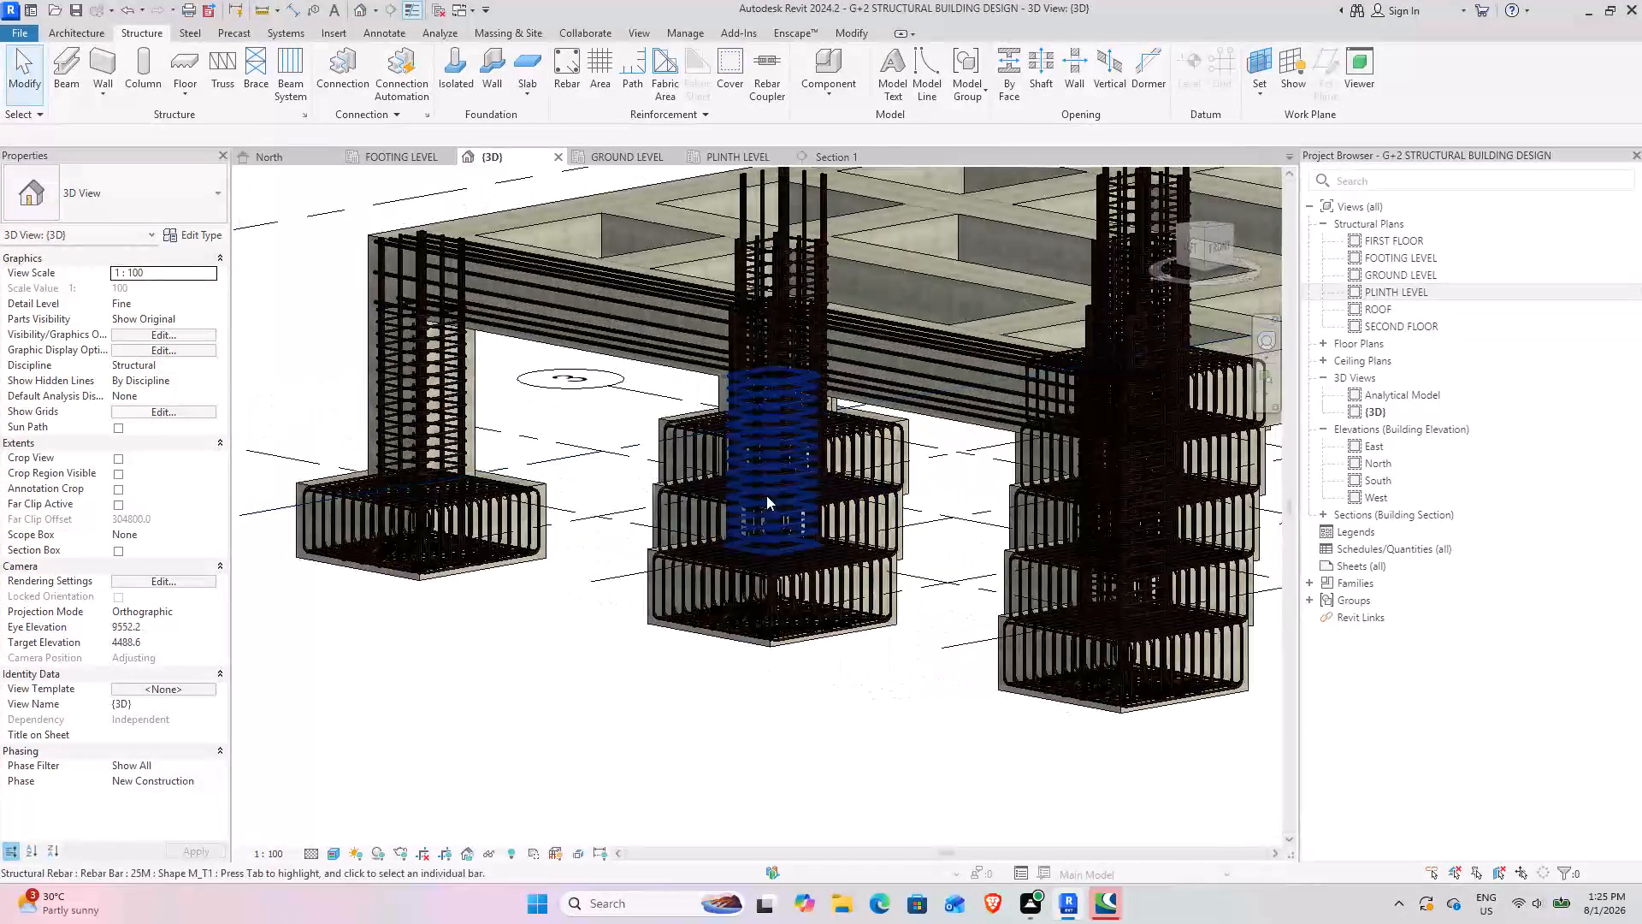
{"action": "middle_click_drag", "start_coordinate": [758, 495], "coordinate": [915, 656], "text": "shift"}
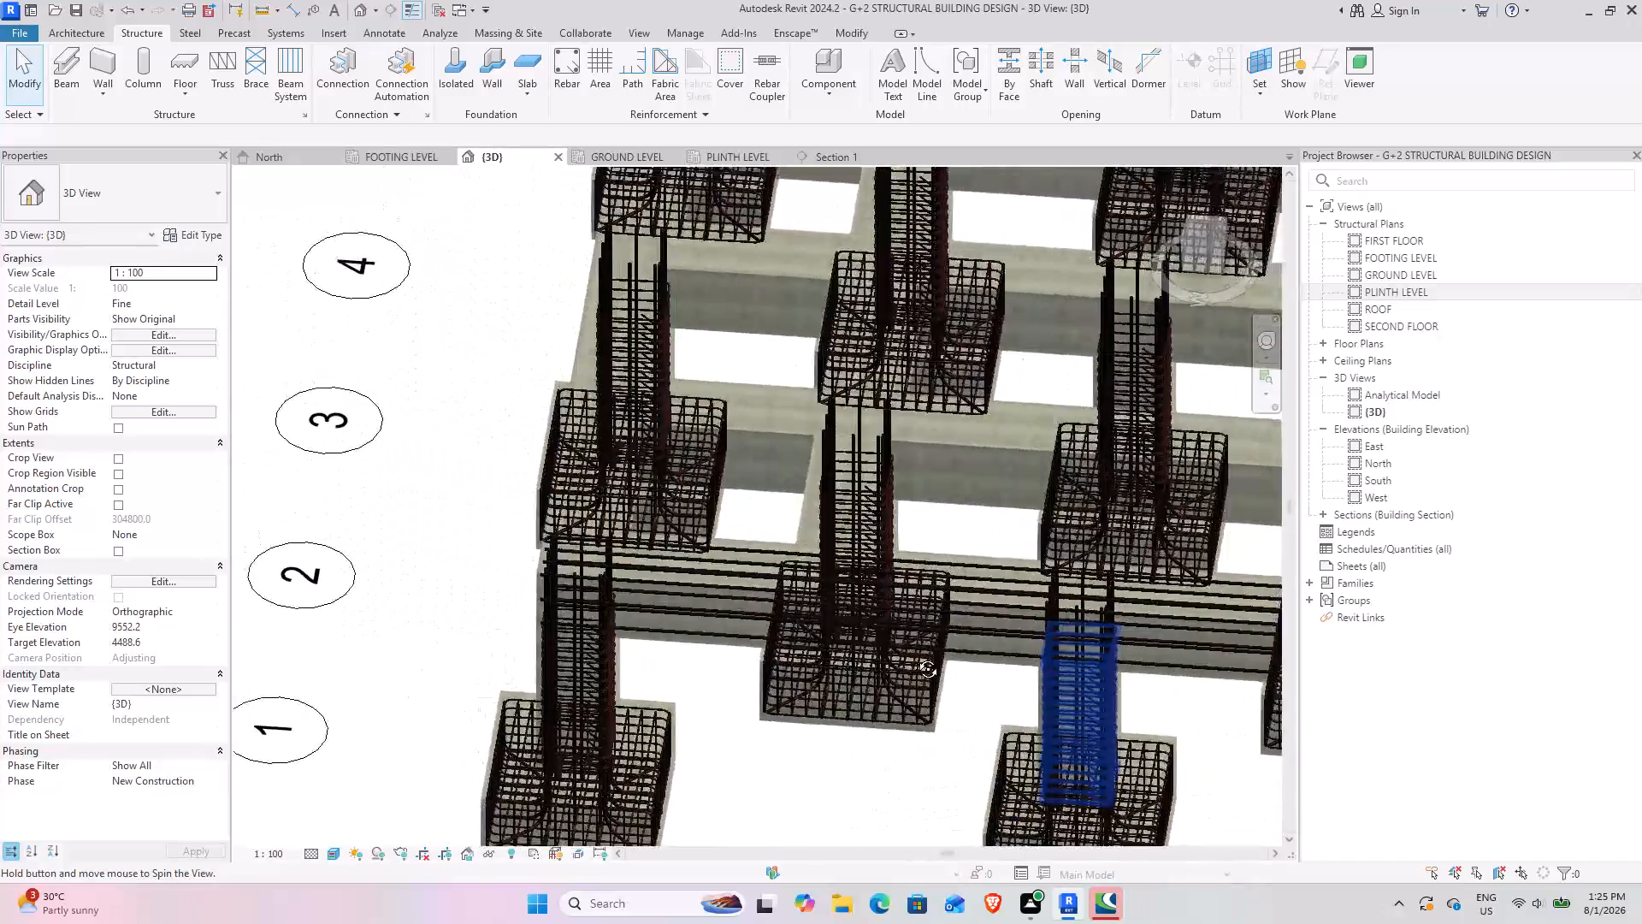
{"action": "middle_click_drag", "start_coordinate": [915, 656], "coordinate": [511, 581], "text": "shift"}
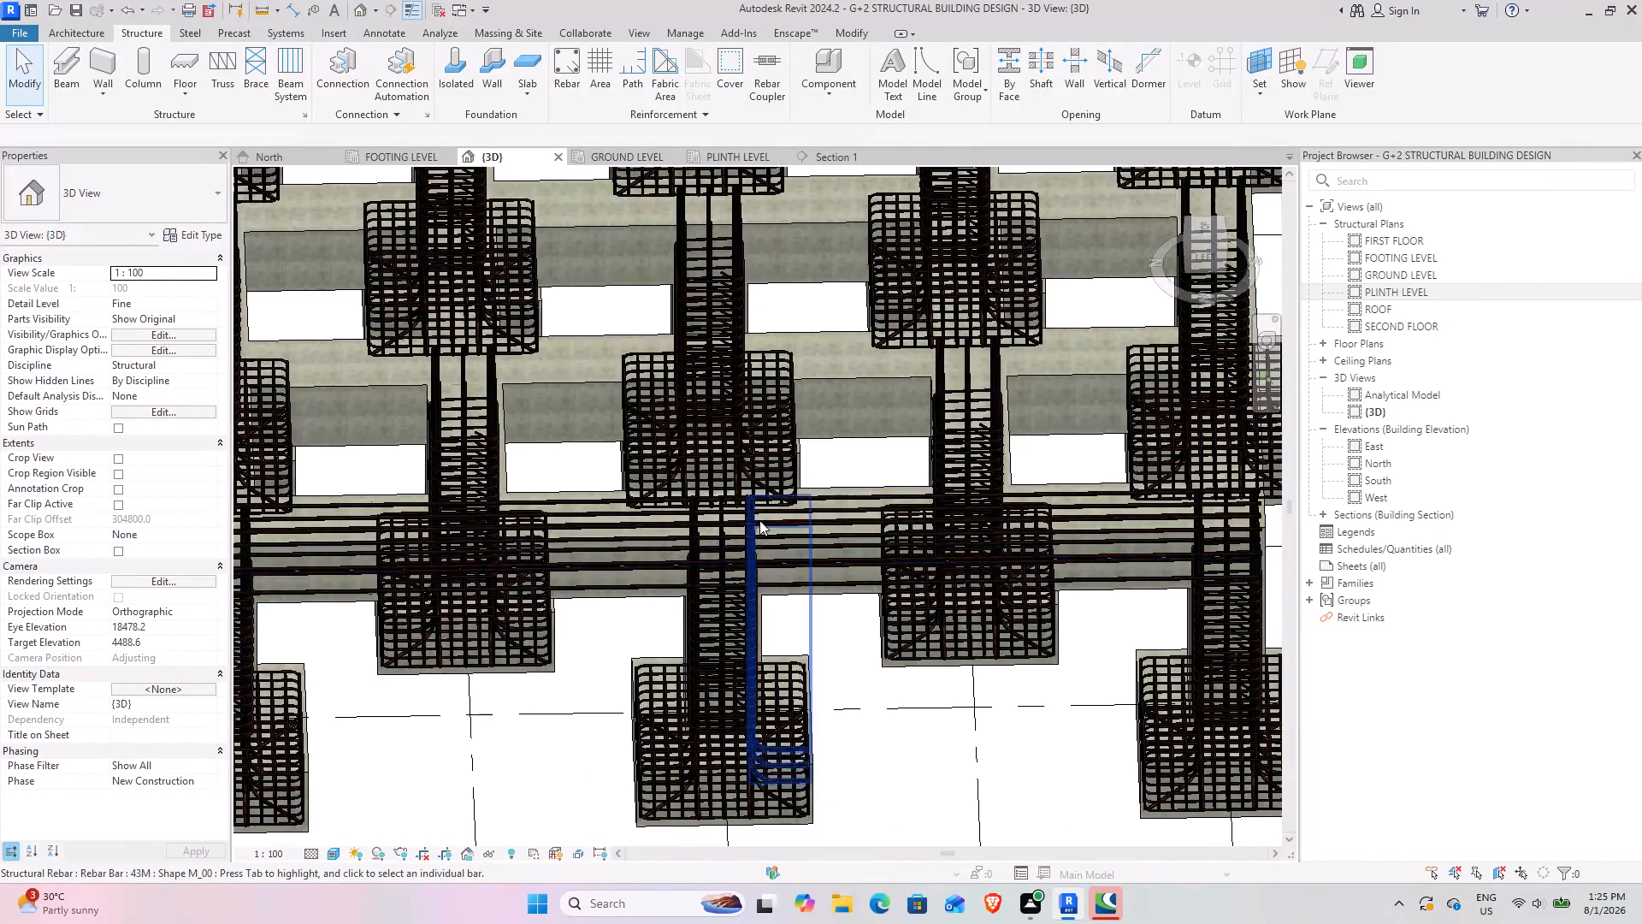
{"action": "scroll", "coordinate": [759, 520], "scroll_direction": "up", "scroll_amount": 3}
{"action": "middle_click_drag", "start_coordinate": [826, 614], "coordinate": [695, 566], "text": "shift"}
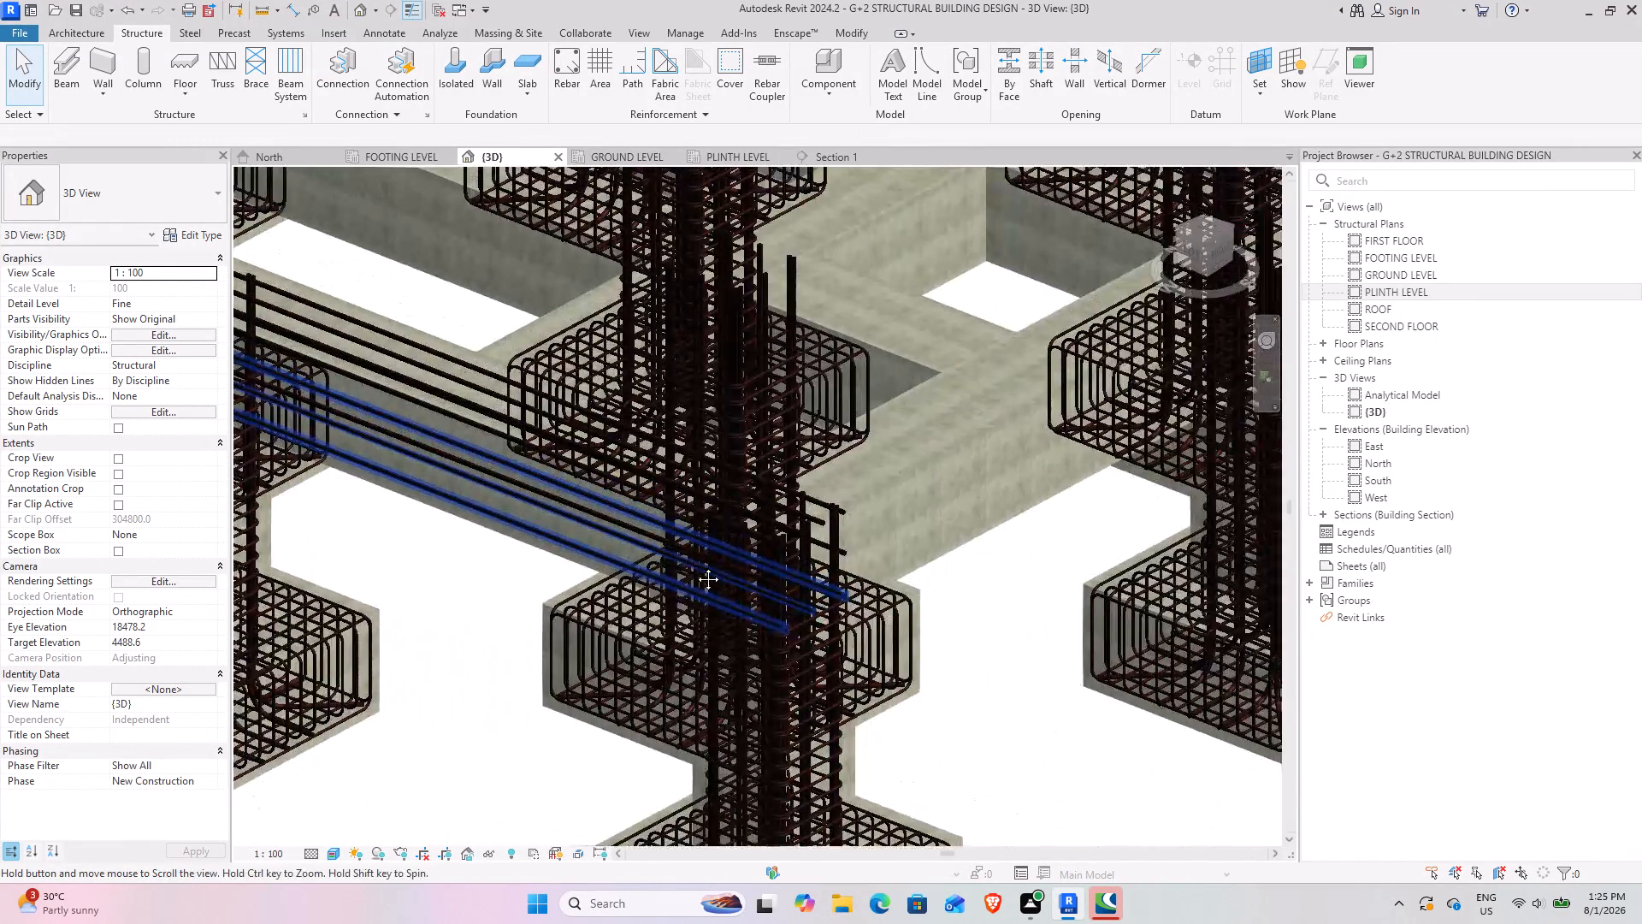
{"action": "middle_click_drag", "start_coordinate": [695, 566], "coordinate": [979, 632], "text": "shift"}
{"action": "scroll", "coordinate": [499, 358], "scroll_direction": "up", "scroll_amount": 7}
{"action": "middle_click_drag", "start_coordinate": [413, 498], "coordinate": [422, 498], "text": "shift"}
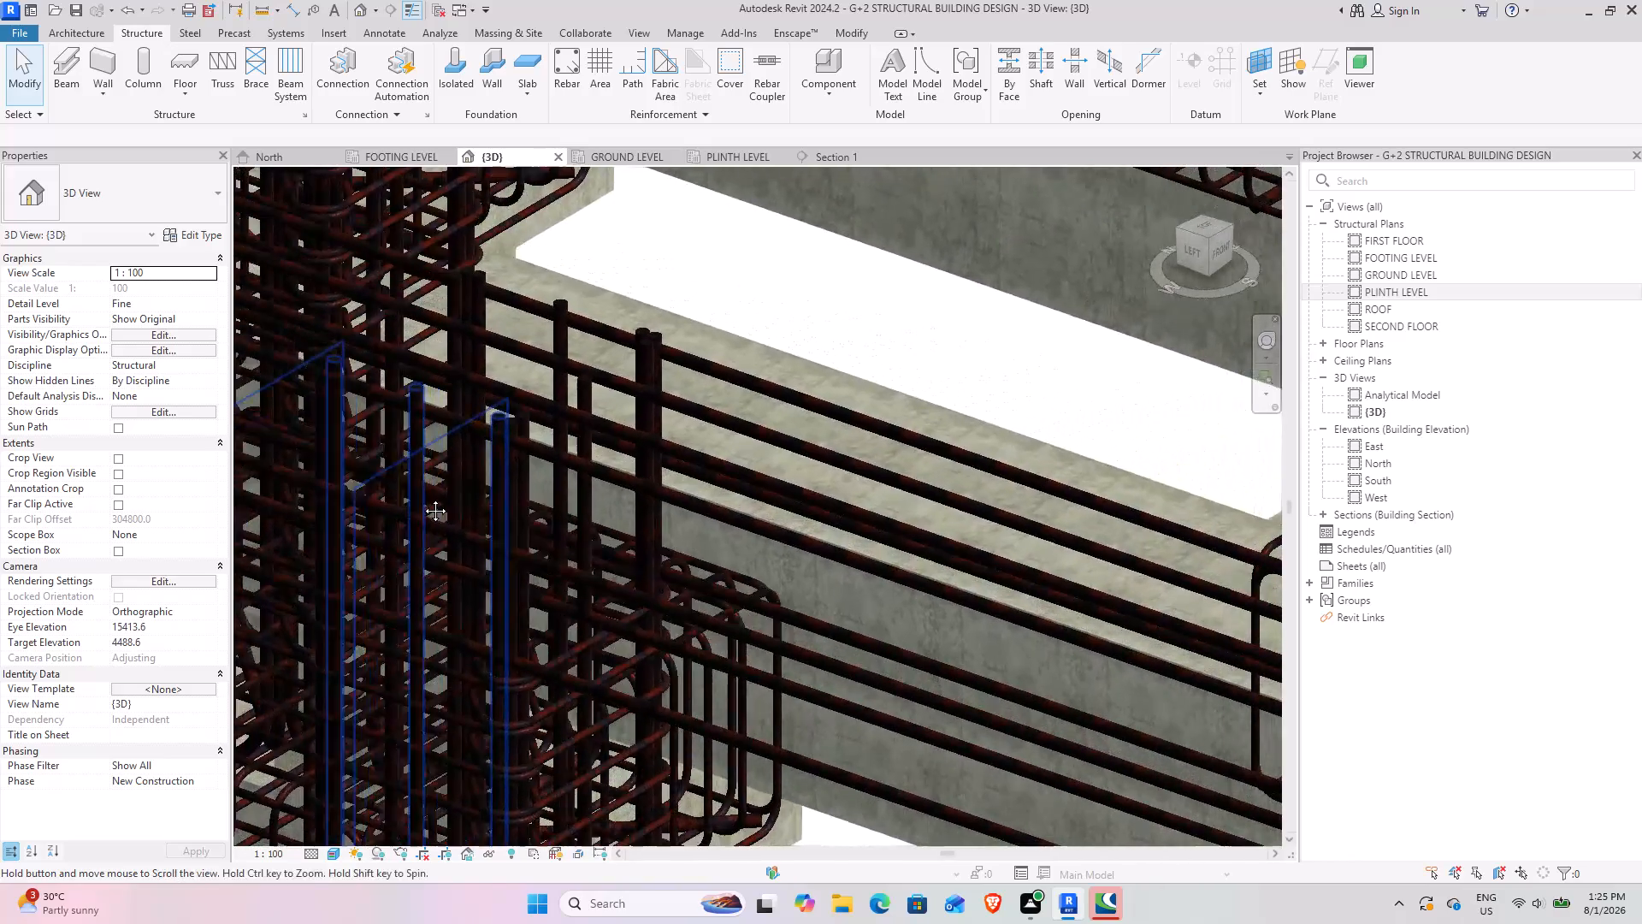
{"action": "middle_click_drag", "start_coordinate": [422, 498], "coordinate": [422, 499], "text": "shift"}
{"action": "scroll", "coordinate": [446, 476], "scroll_direction": "up", "scroll_amount": 8}
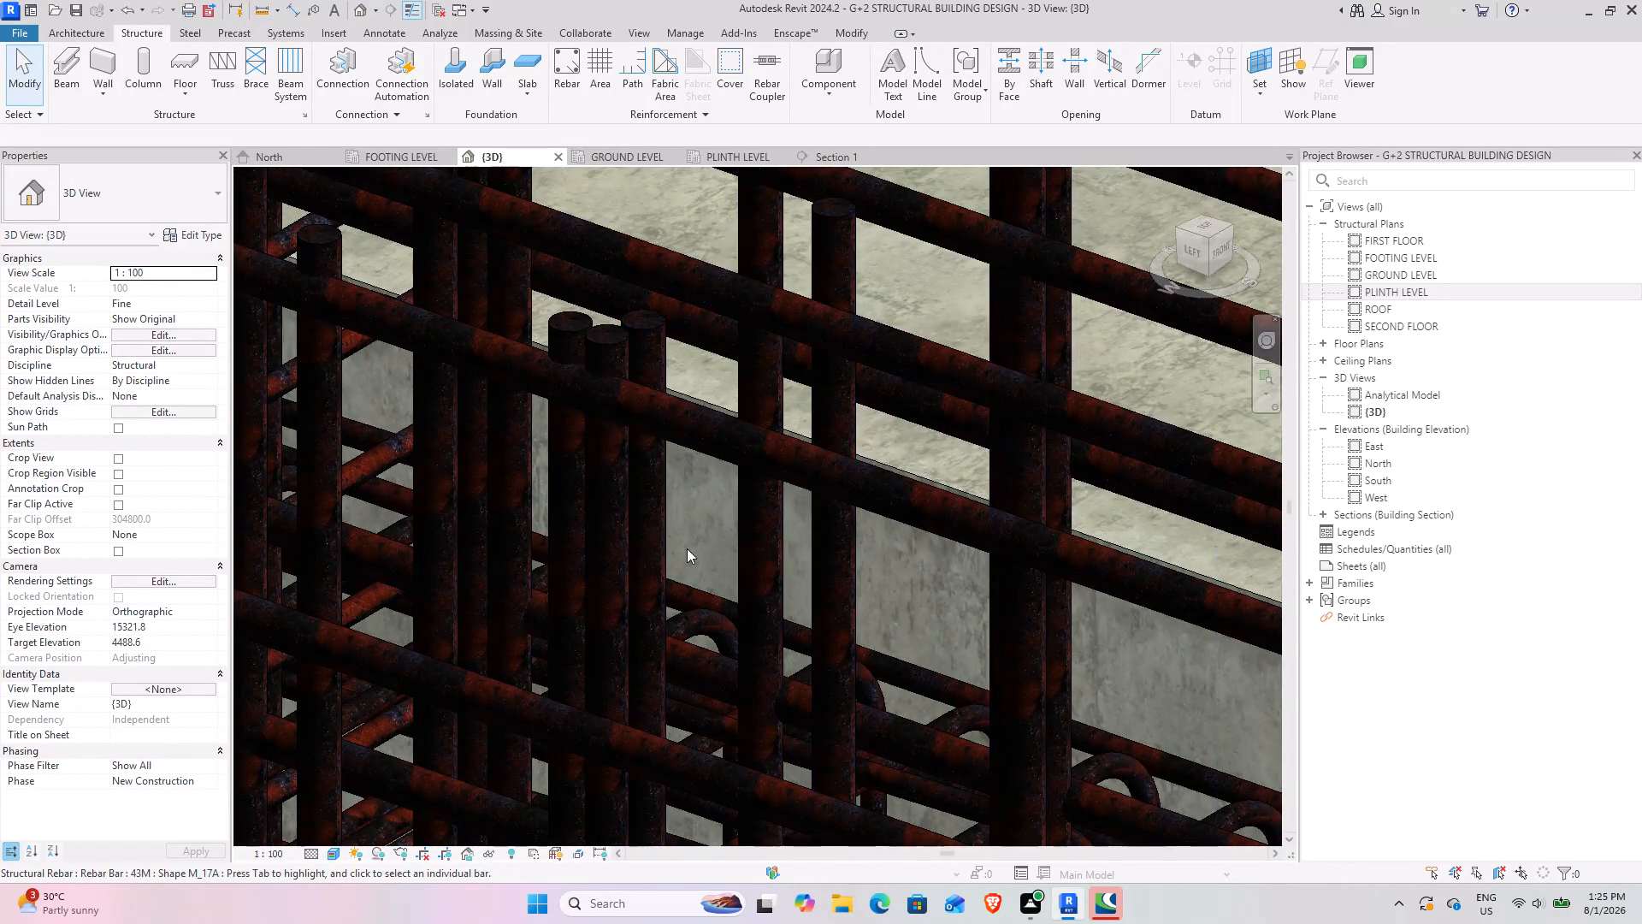
{"action": "scroll", "coordinate": [718, 481], "scroll_direction": "down", "scroll_amount": 19}
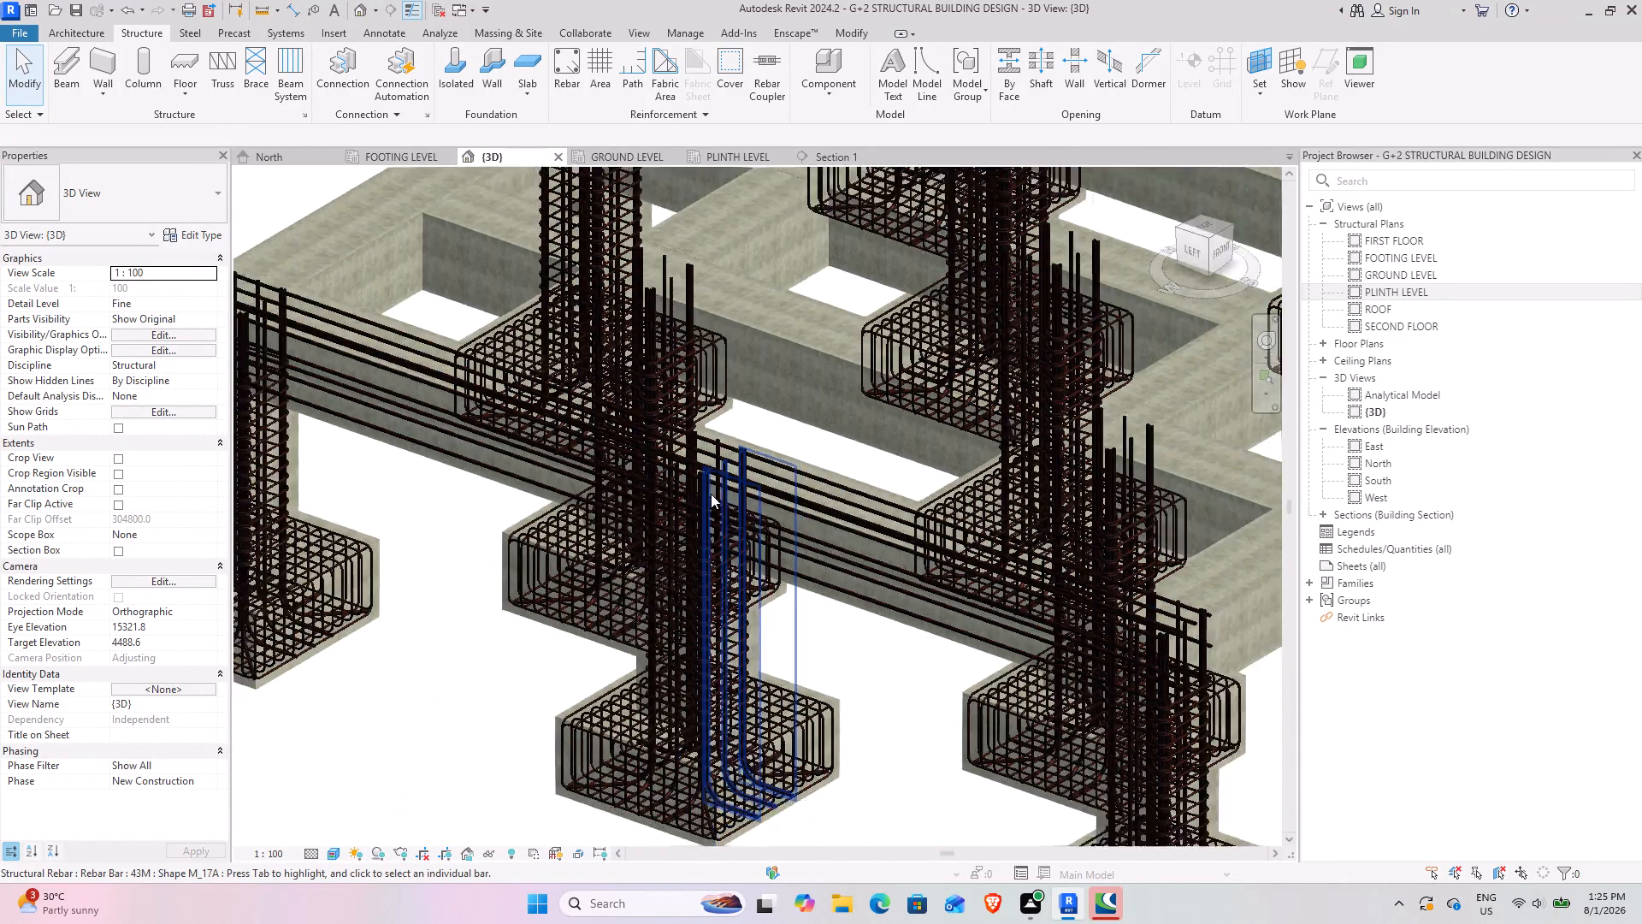
{"action": "scroll", "coordinate": [711, 494], "scroll_direction": "down", "scroll_amount": 1}
{"action": "middle_click_drag", "start_coordinate": [924, 585], "coordinate": [746, 568]}
{"action": "scroll", "coordinate": [865, 541], "scroll_direction": "up", "scroll_amount": 7}
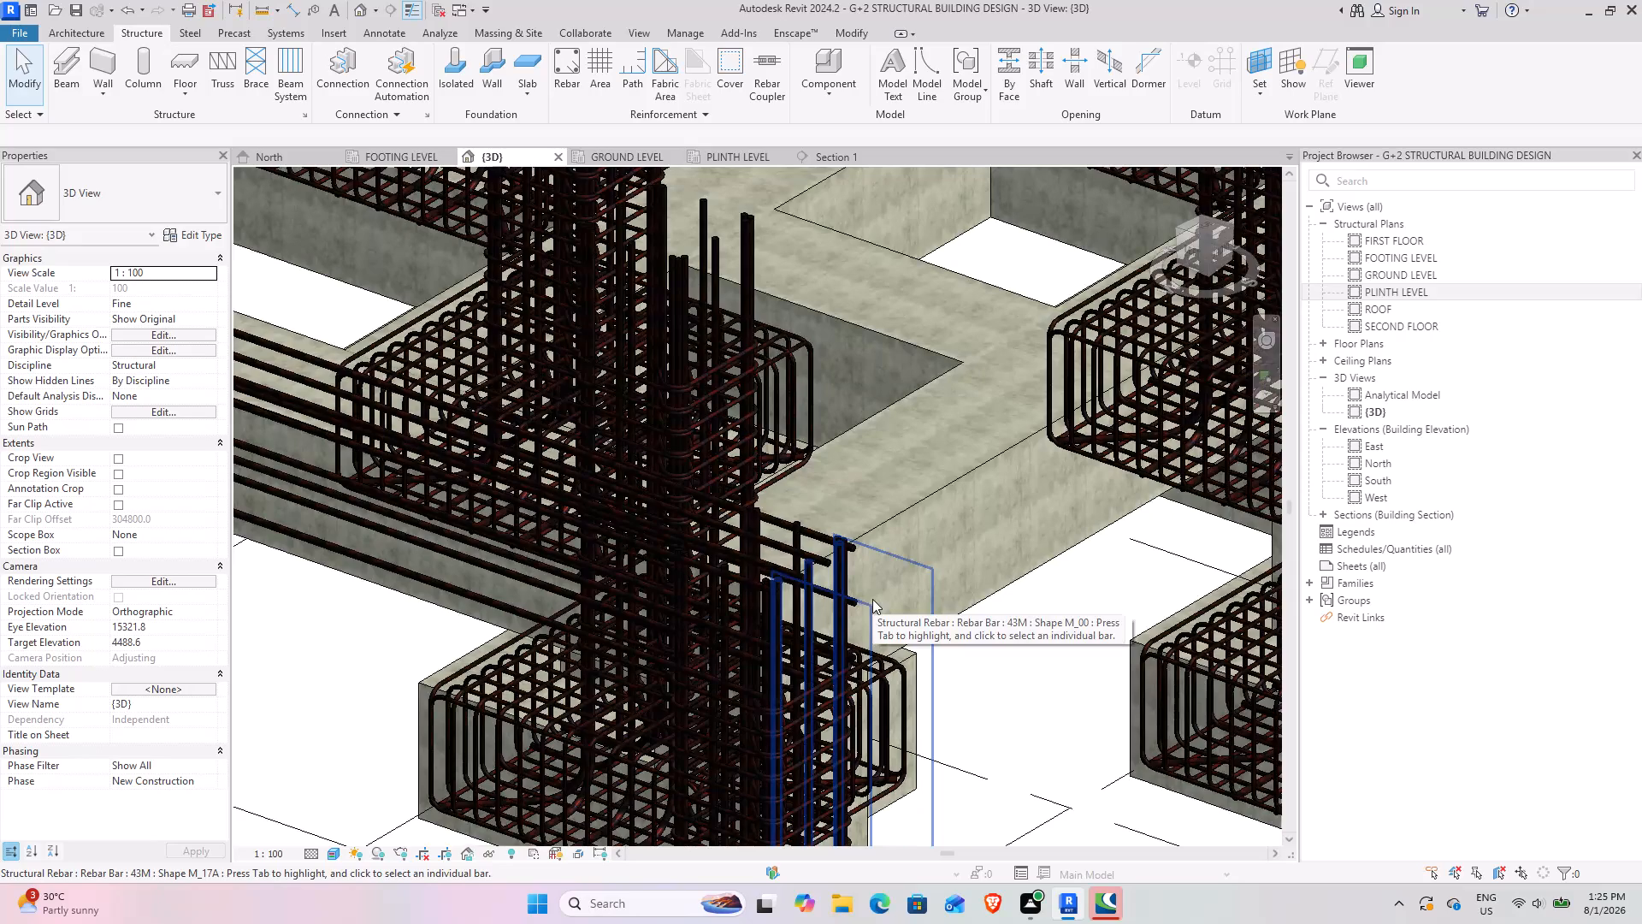
In Section 1, set the 22M M_T1 stirrup's layout to Maximum Spacing at 150 mm.
{"action": "left_click", "coordinate": [831, 158]}
{"action": "left_click", "coordinate": [585, 426]}
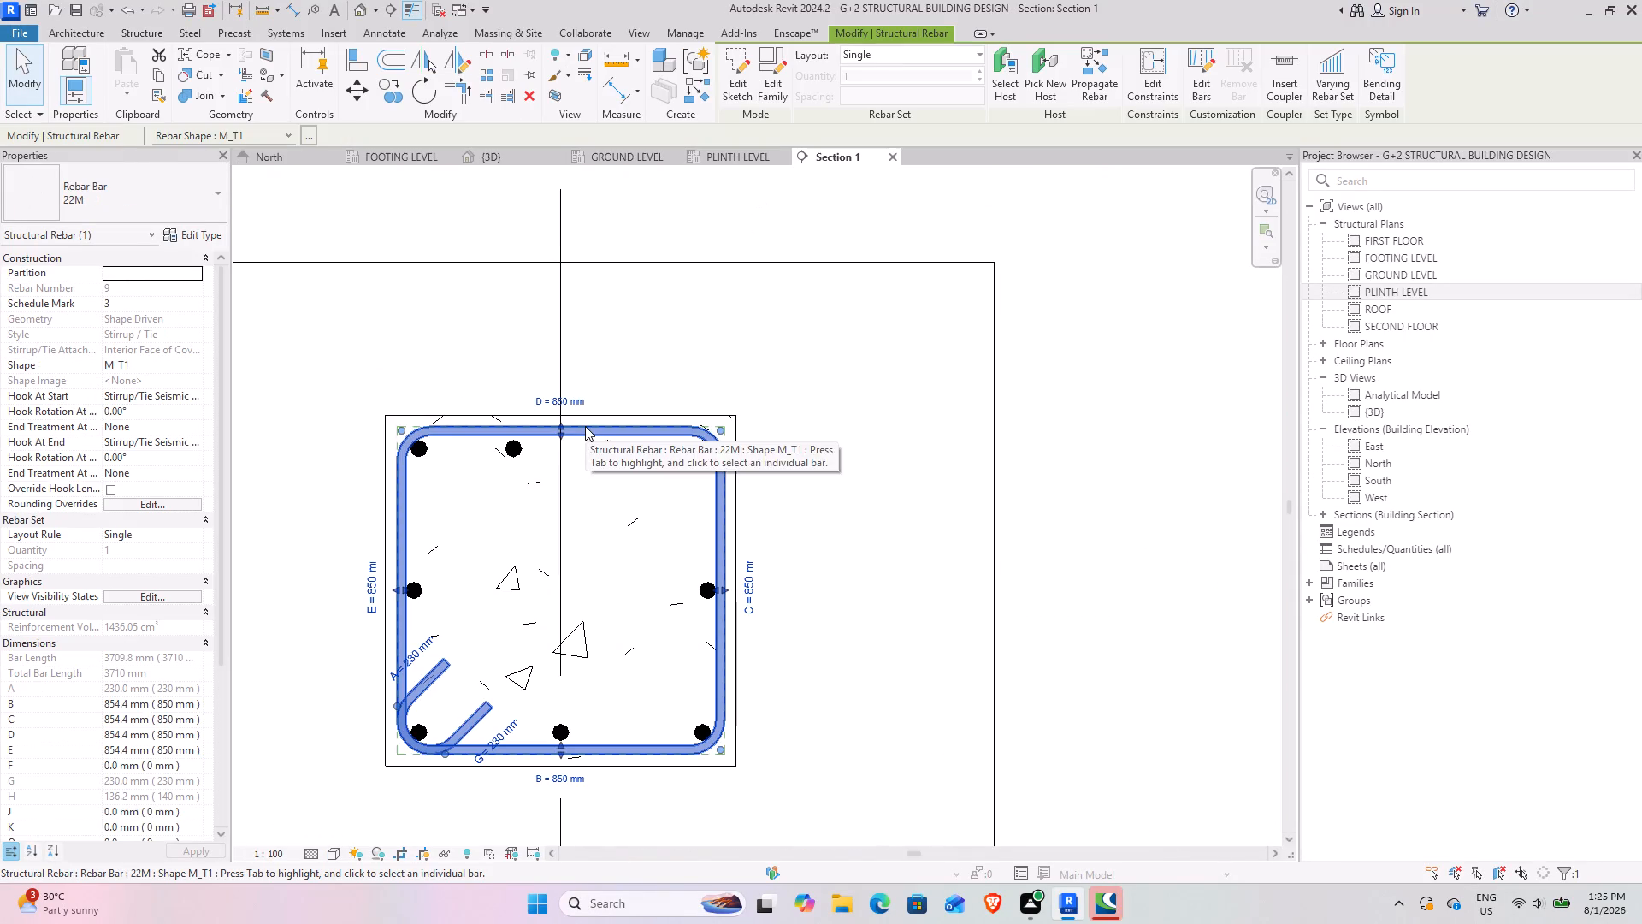
{"action": "left_click", "coordinate": [983, 48]}
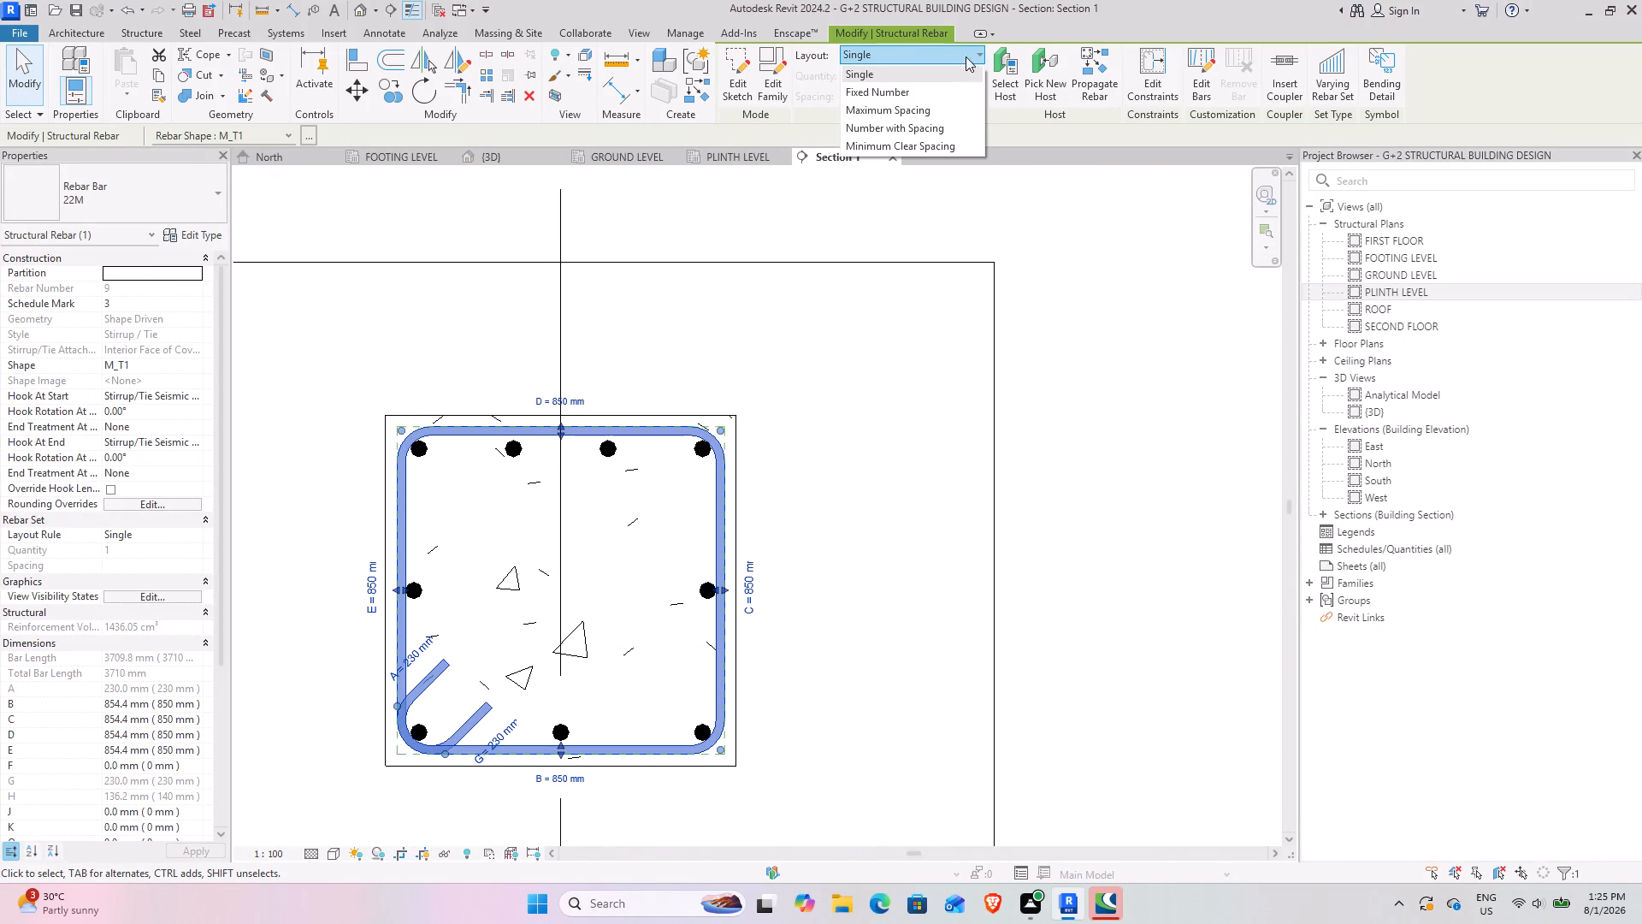
{"action": "left_click", "coordinate": [901, 110]}
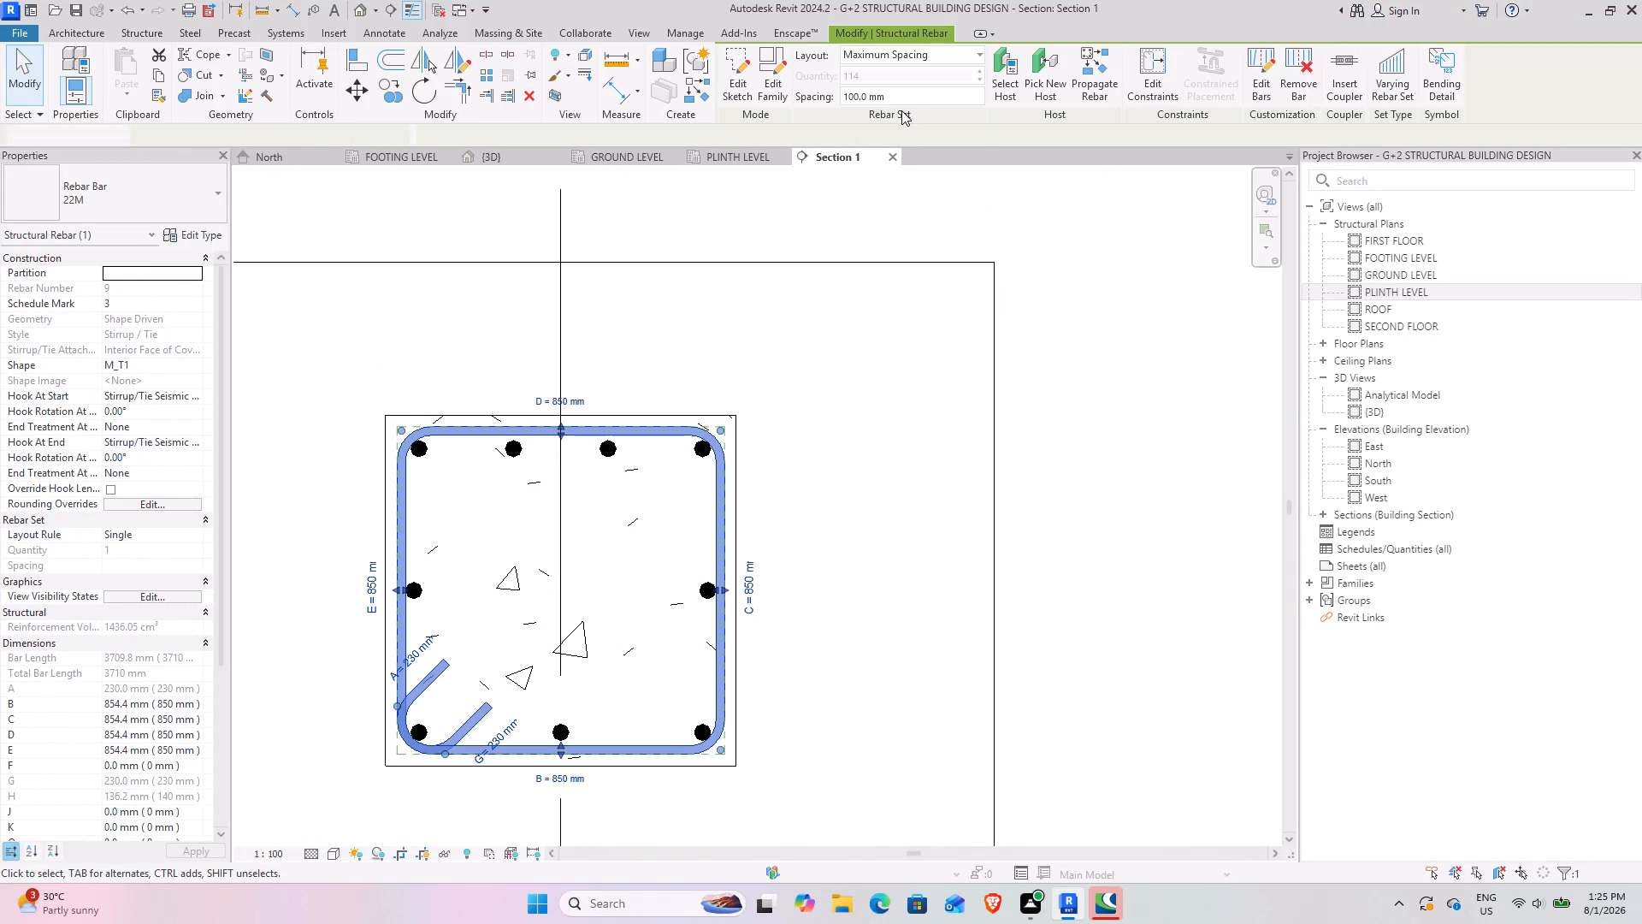
{"action": "left_click", "coordinate": [911, 98]}
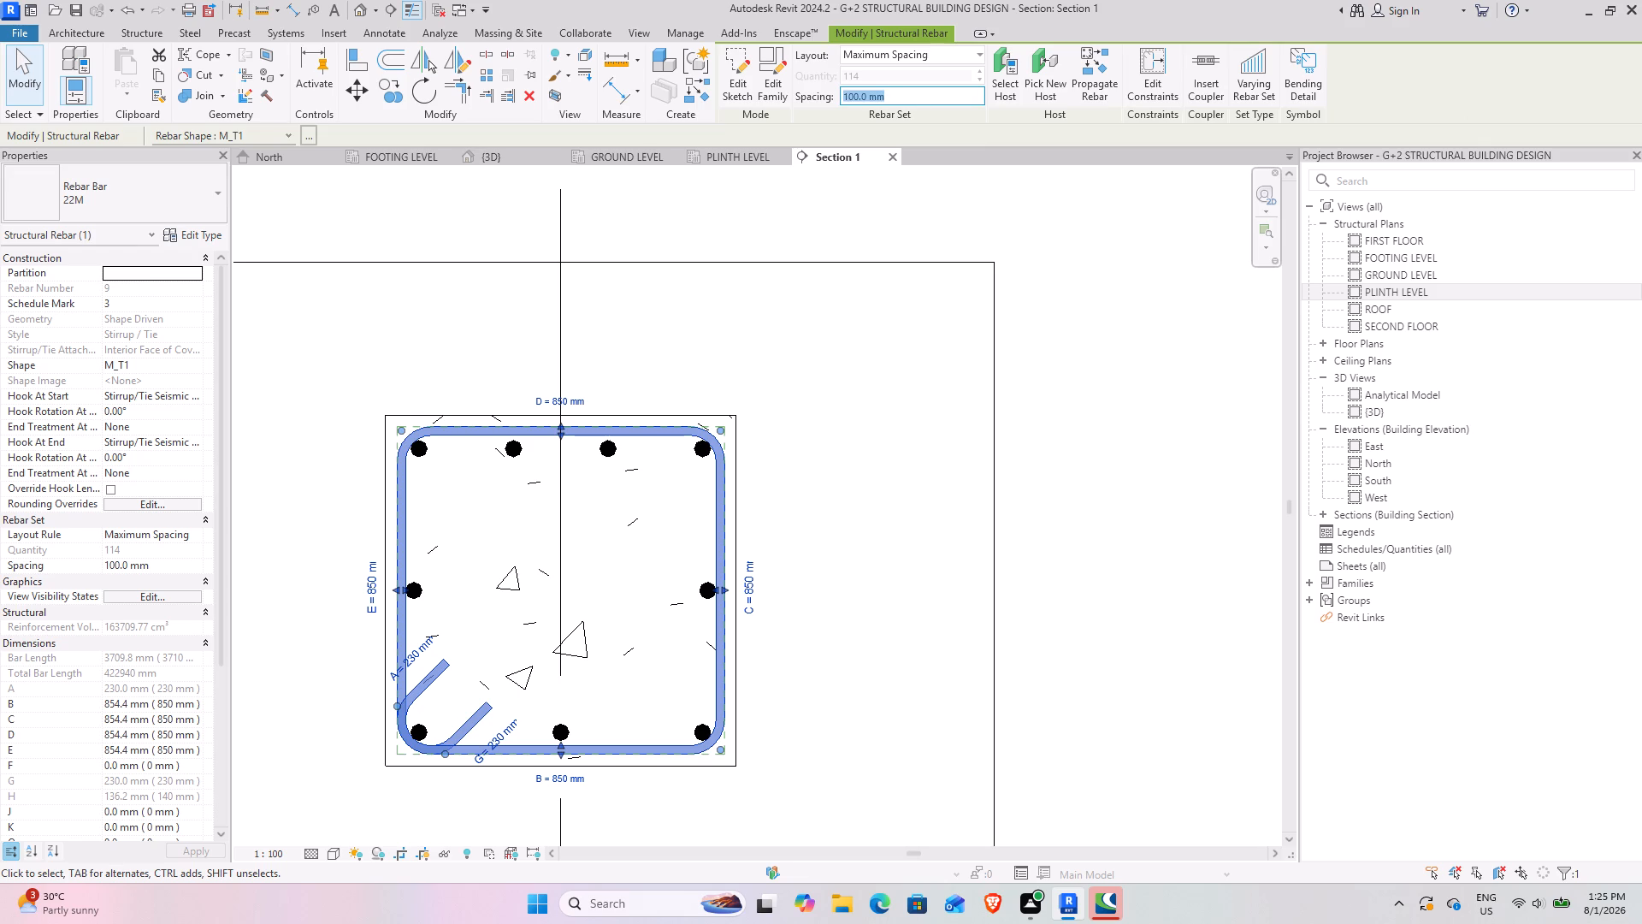
{"action": "type", "text": "150"}
{"action": "key", "text": "Return"}
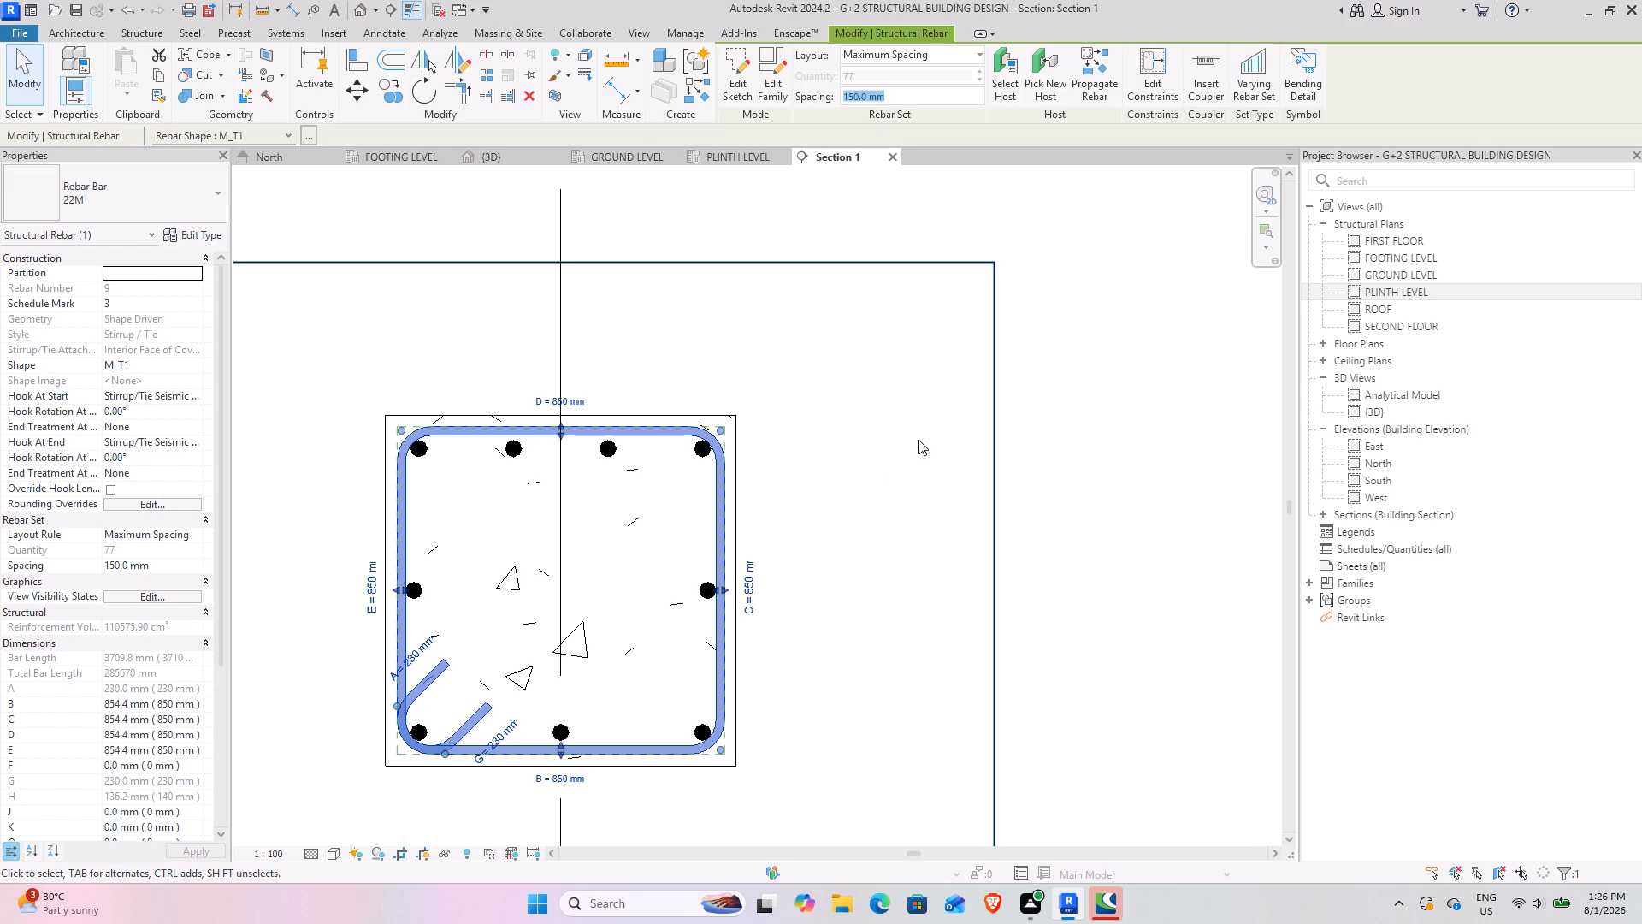
Show the ground beam's 22M M_T1 stirrups unobscured in the {3D} view.
{"action": "left_click", "coordinate": [901, 443]}
{"action": "left_click", "coordinate": [529, 429]}
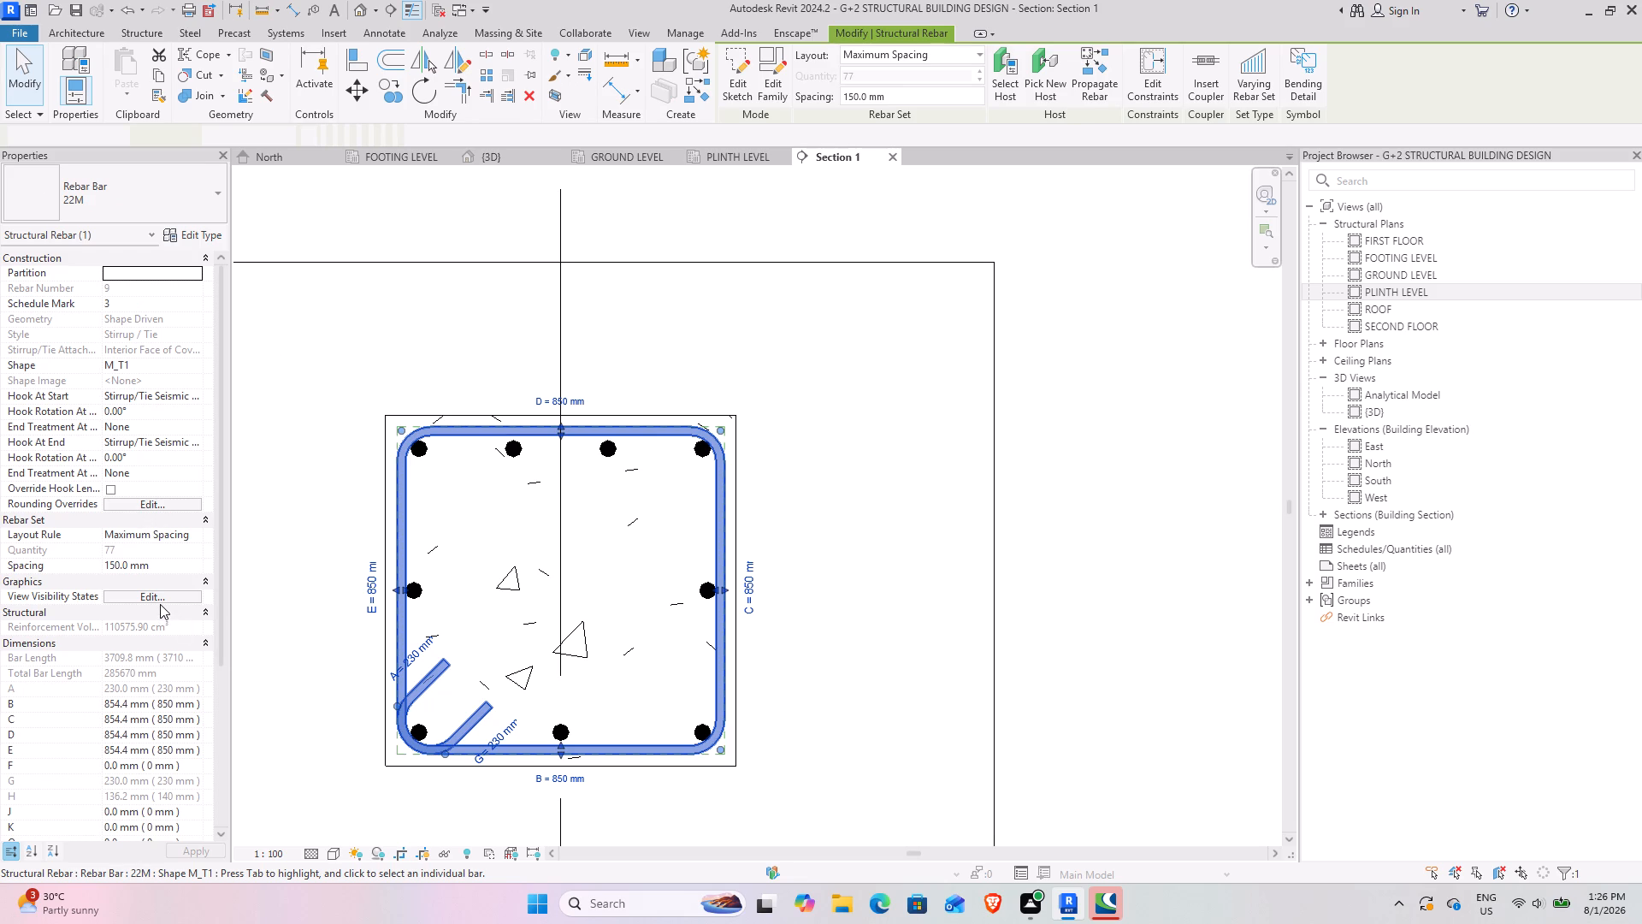
{"action": "left_click", "coordinate": [160, 600]}
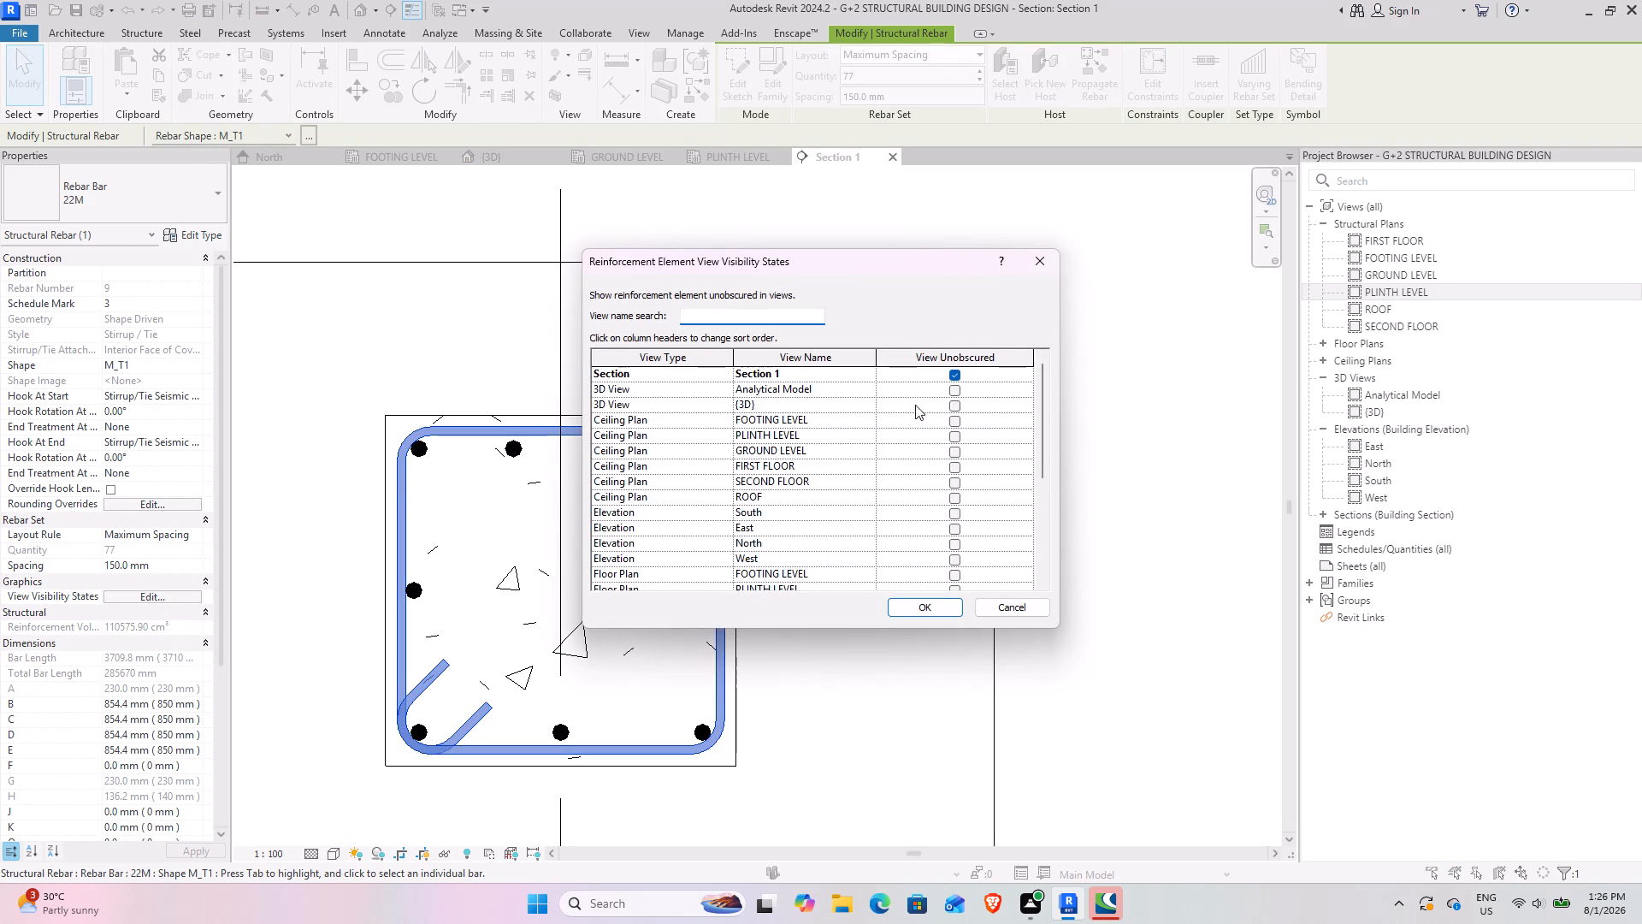
{"action": "left_click", "coordinate": [954, 403]}
{"action": "left_click", "coordinate": [920, 608]}
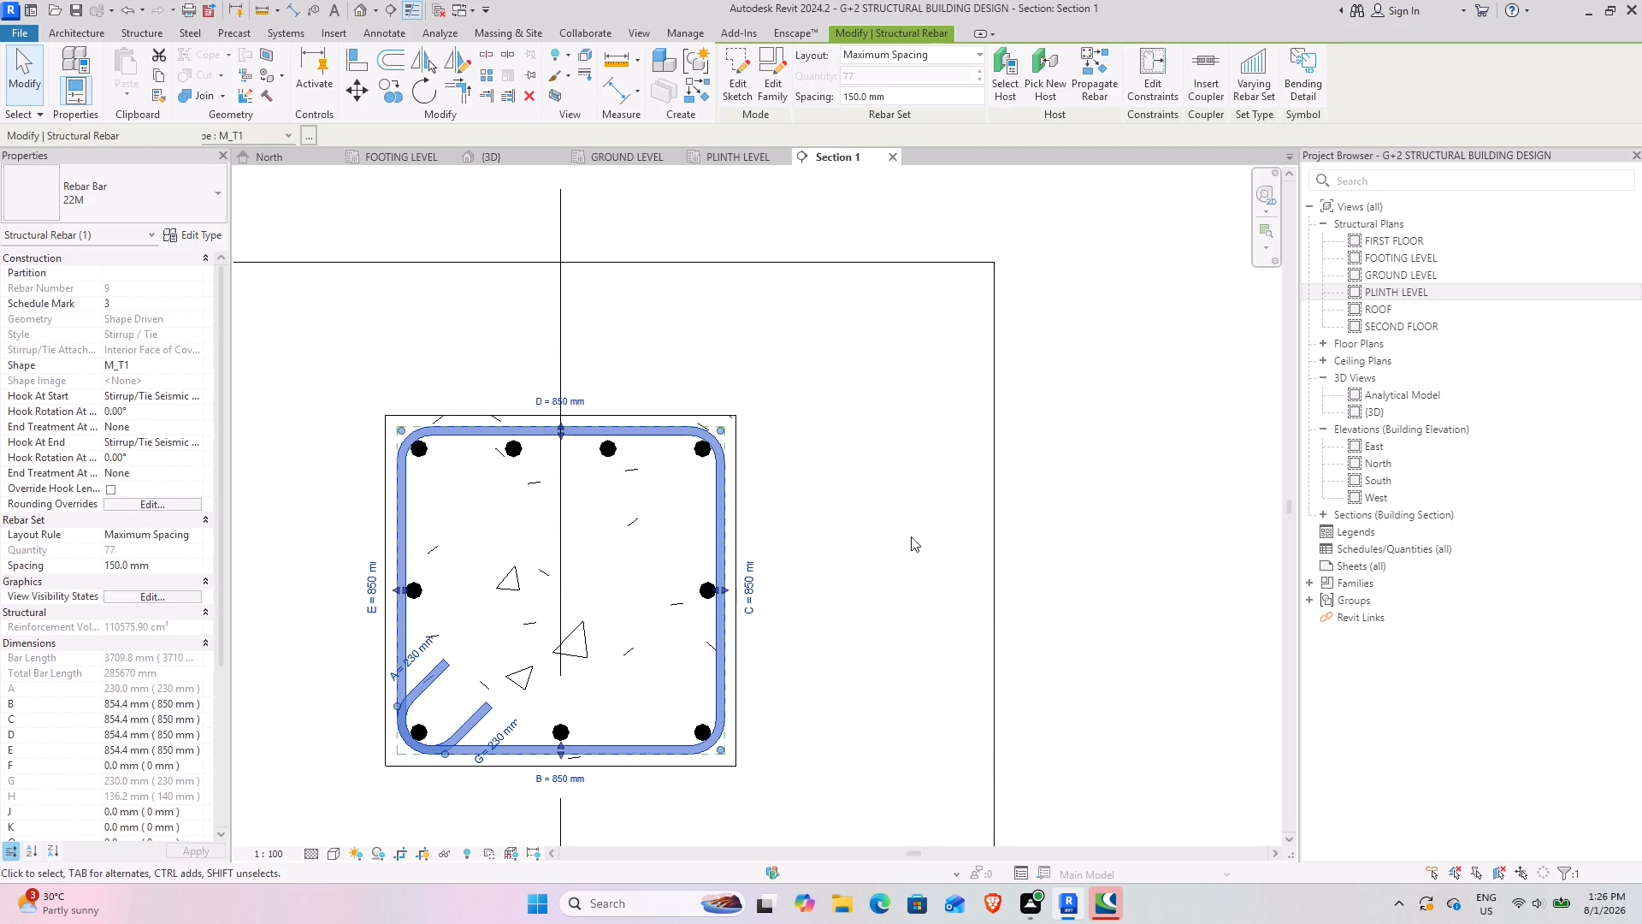
Examine the ground beam's stirrups and longitudinal bars in the {3D} view, especially the bar ends at the corner column.
{"action": "left_click", "coordinate": [487, 163]}
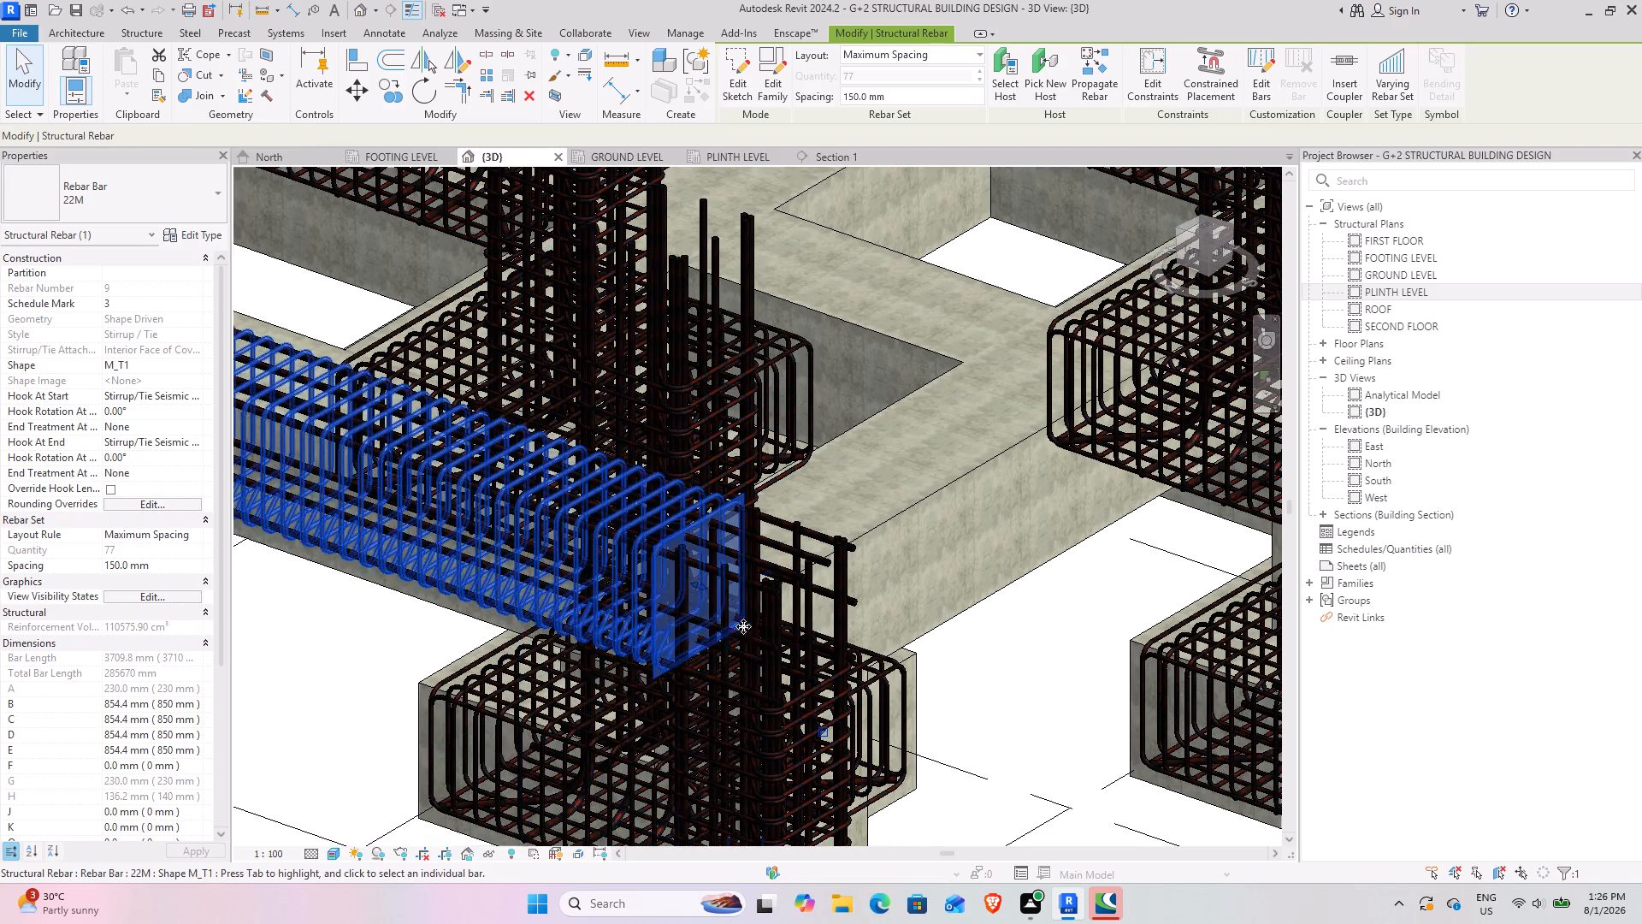
{"action": "scroll", "coordinate": [724, 607], "scroll_direction": "down", "scroll_amount": 8}
{"action": "left_click", "coordinate": [921, 714]}
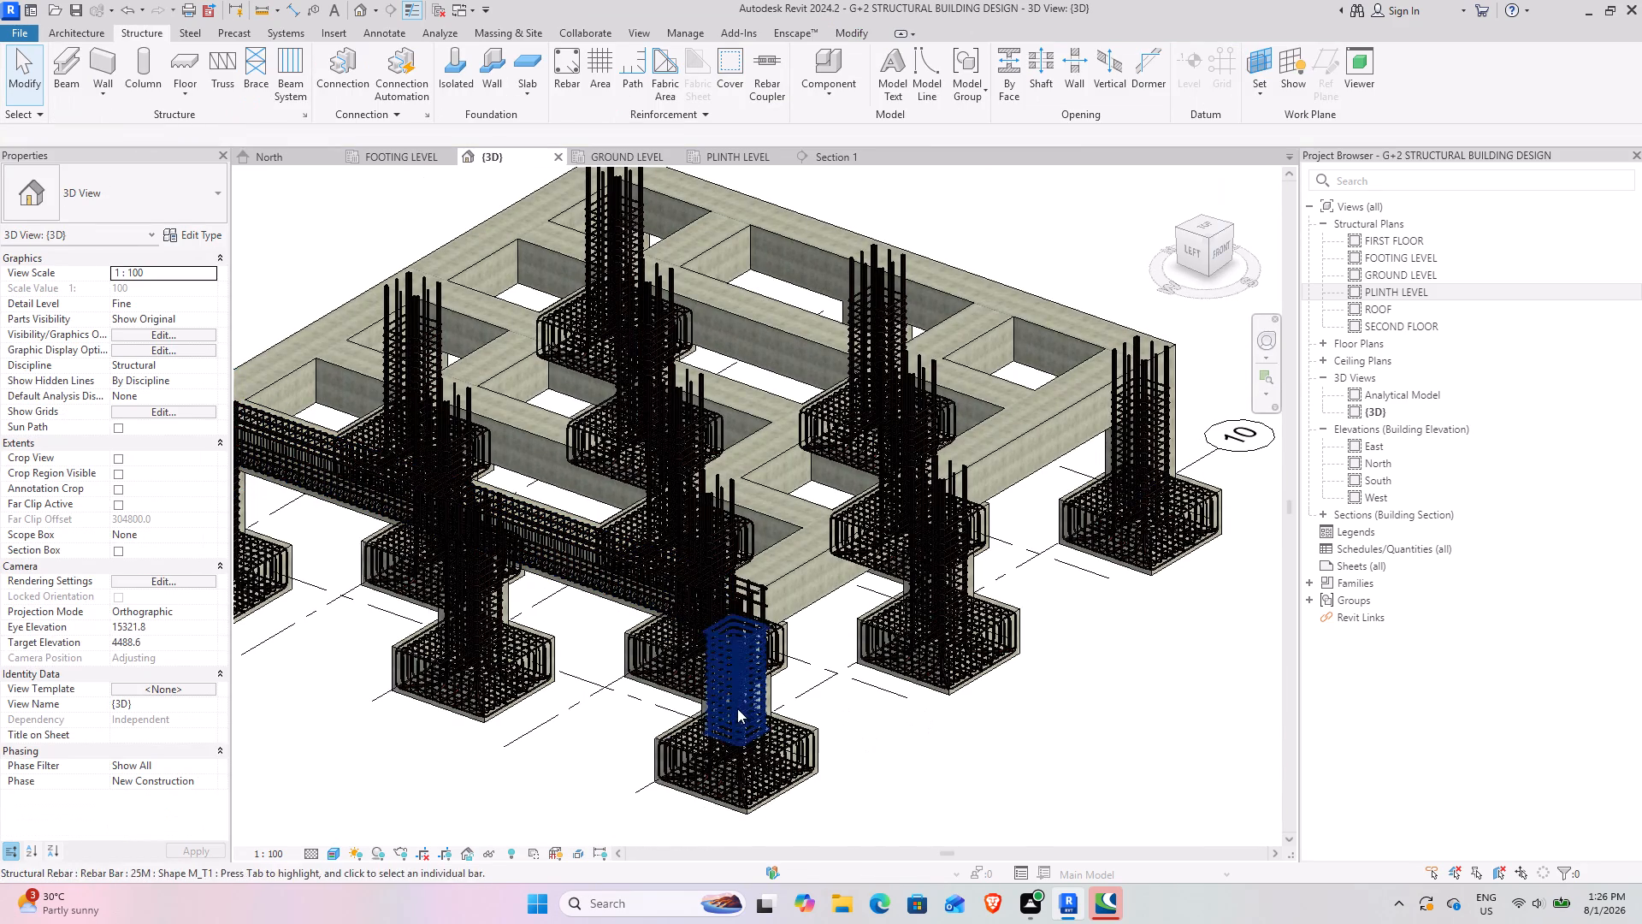
{"action": "middle_click_drag", "start_coordinate": [801, 730], "coordinate": [742, 667], "text": "shift"}
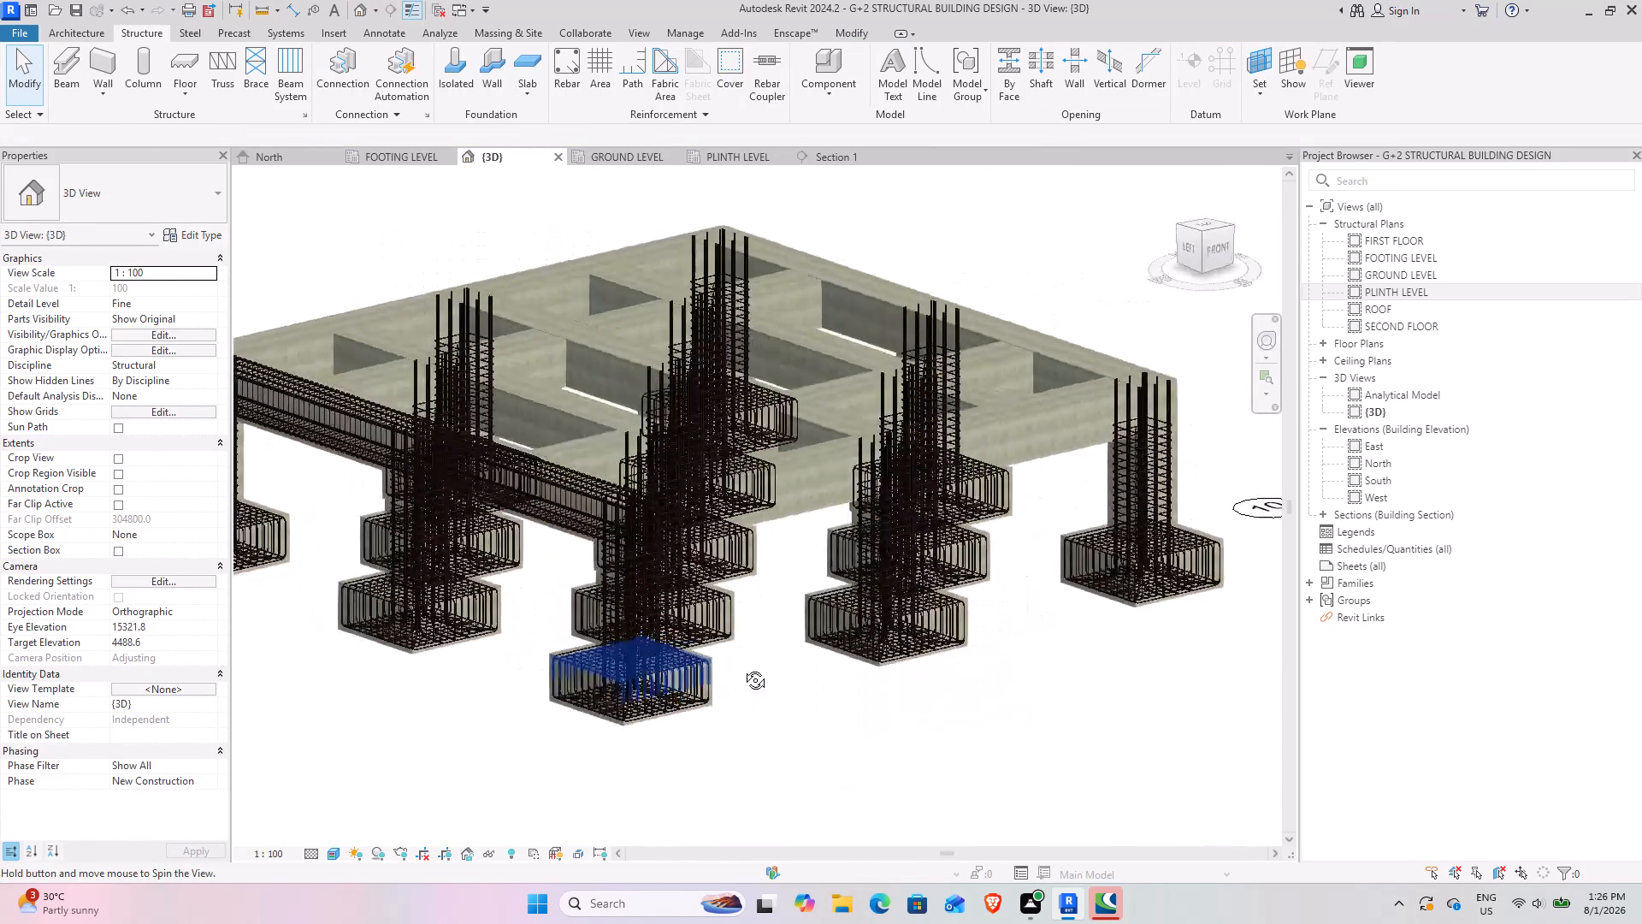
{"action": "middle_click_drag", "start_coordinate": [742, 667], "coordinate": [737, 668], "text": "shift"}
{"action": "scroll", "coordinate": [579, 544], "scroll_direction": "up", "scroll_amount": 8}
{"action": "middle_click_drag", "start_coordinate": [635, 667], "coordinate": [756, 676], "text": "shift"}
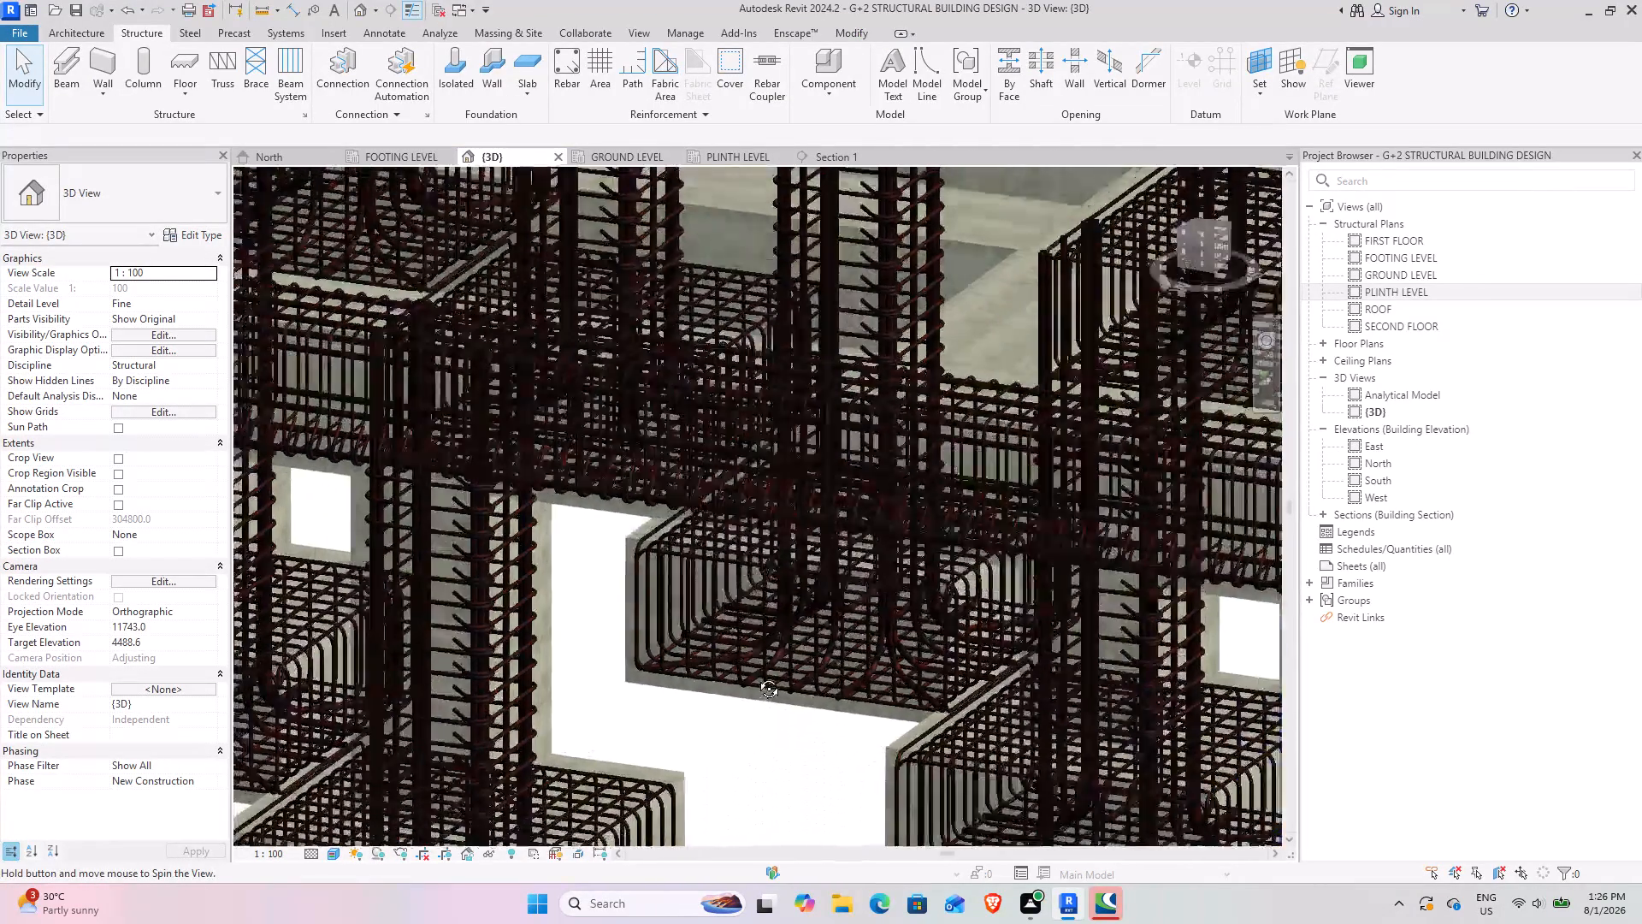
{"action": "middle_click_drag", "start_coordinate": [756, 676], "coordinate": [759, 671], "text": "shift"}
{"action": "middle_click_drag", "start_coordinate": [847, 635], "coordinate": [245, 692]}
{"action": "middle_click_drag", "start_coordinate": [836, 645], "coordinate": [632, 676]}
{"action": "middle_click_drag", "start_coordinate": [705, 667], "coordinate": [715, 654], "text": "shift"}
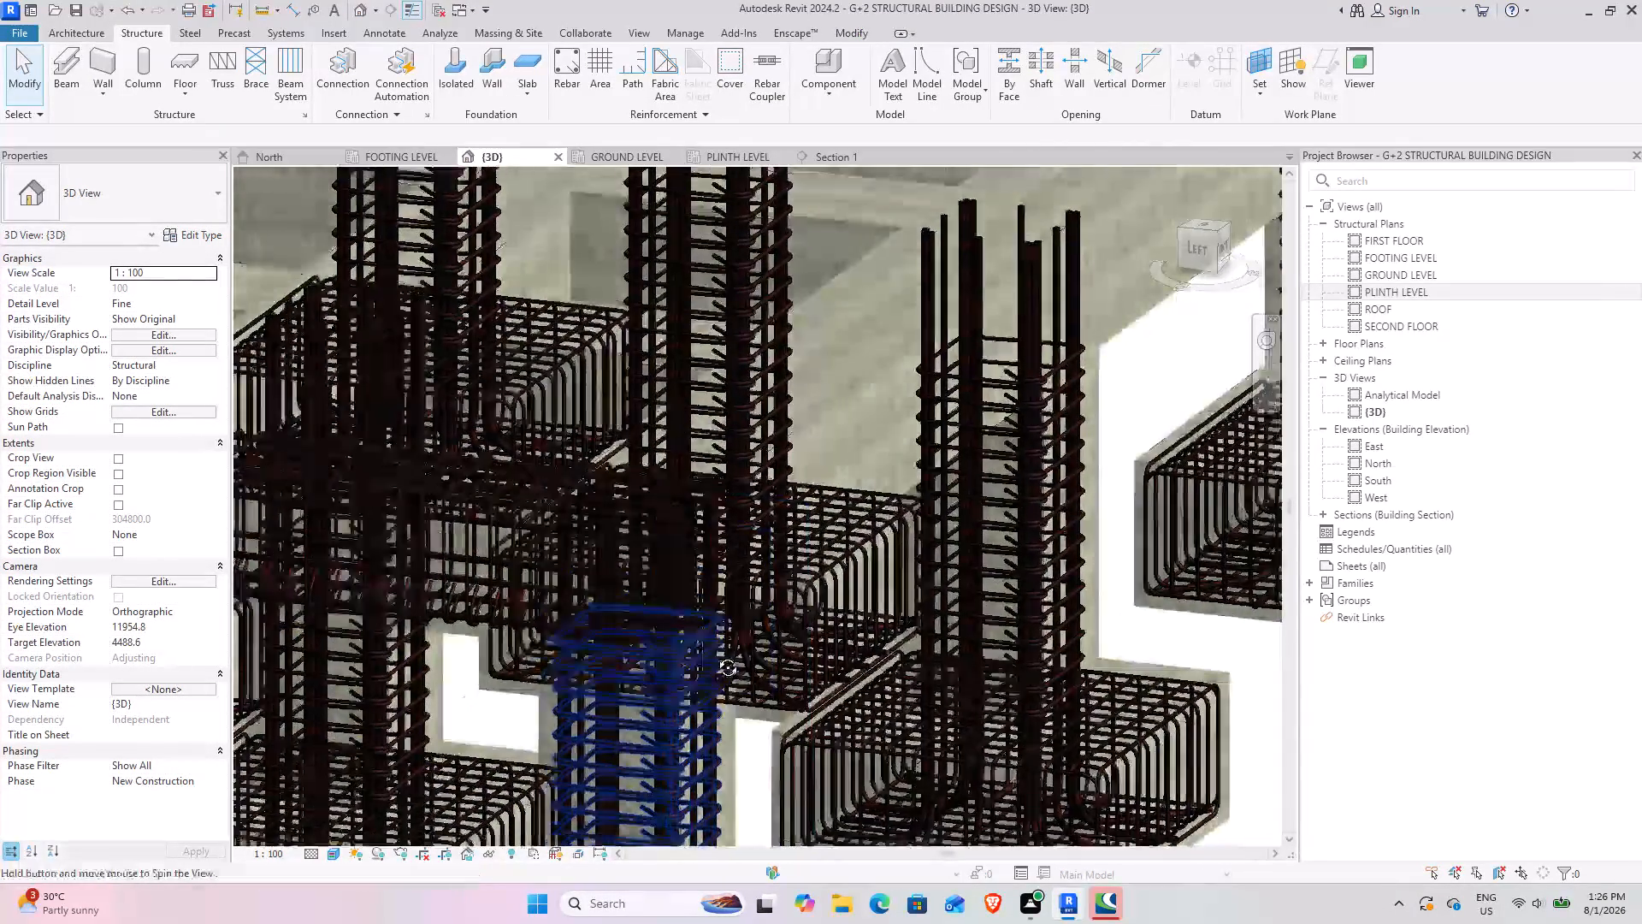
{"action": "middle_click_drag", "start_coordinate": [715, 654], "coordinate": [741, 639], "text": "shift"}
{"action": "scroll", "coordinate": [818, 405], "scroll_direction": "up", "scroll_amount": 3}
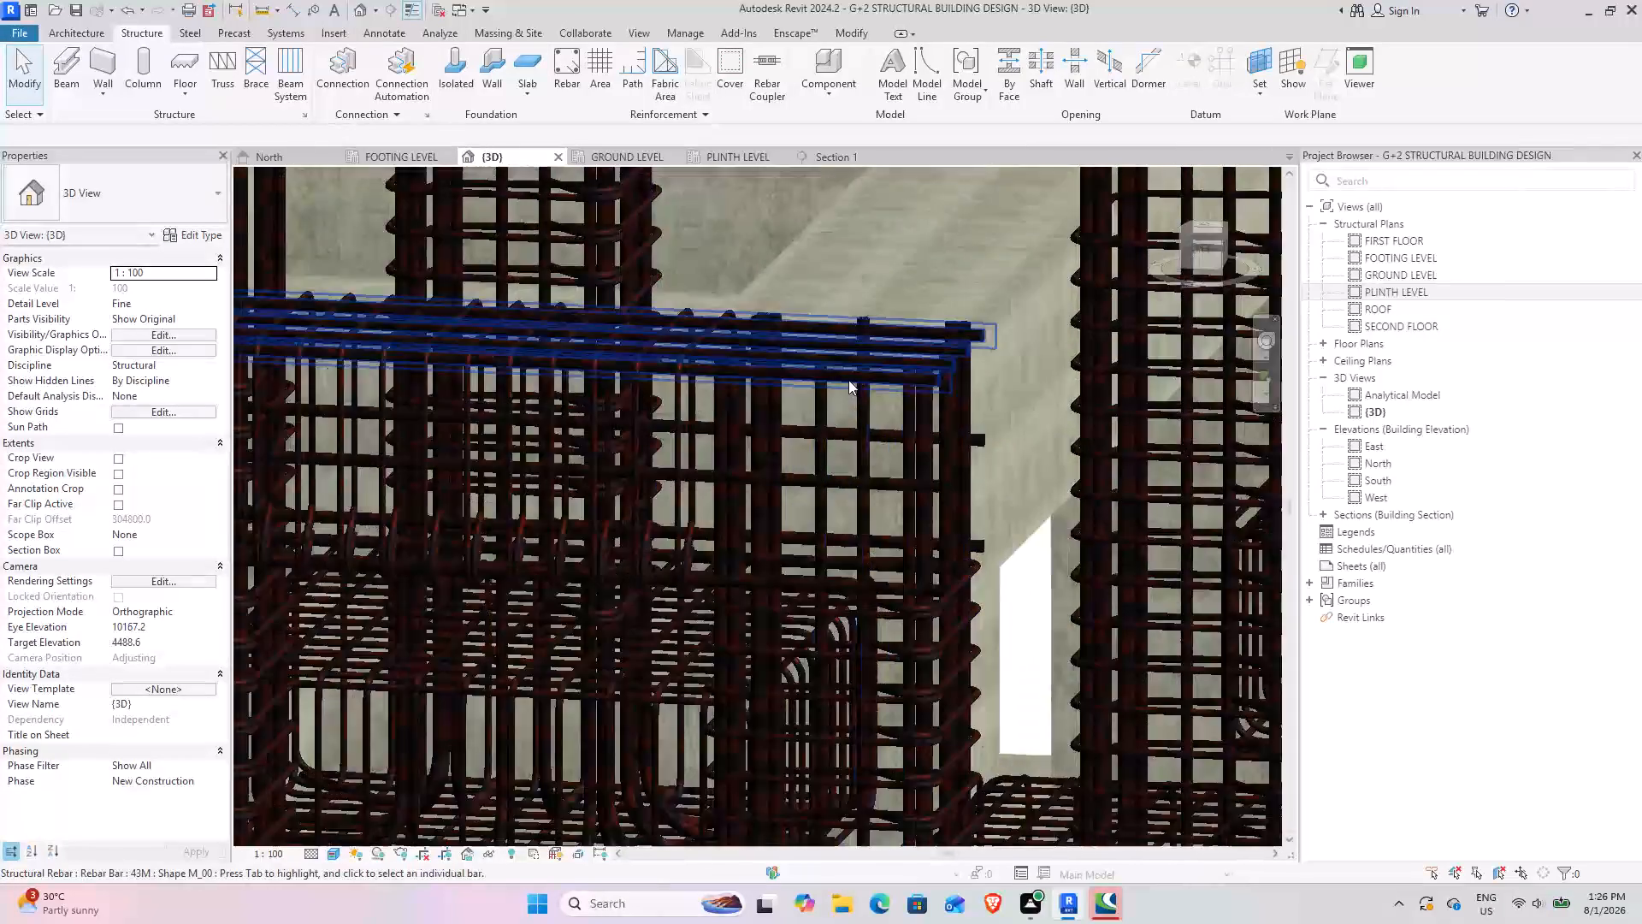
{"action": "scroll", "coordinate": [848, 380], "scroll_direction": "up", "scroll_amount": 4}
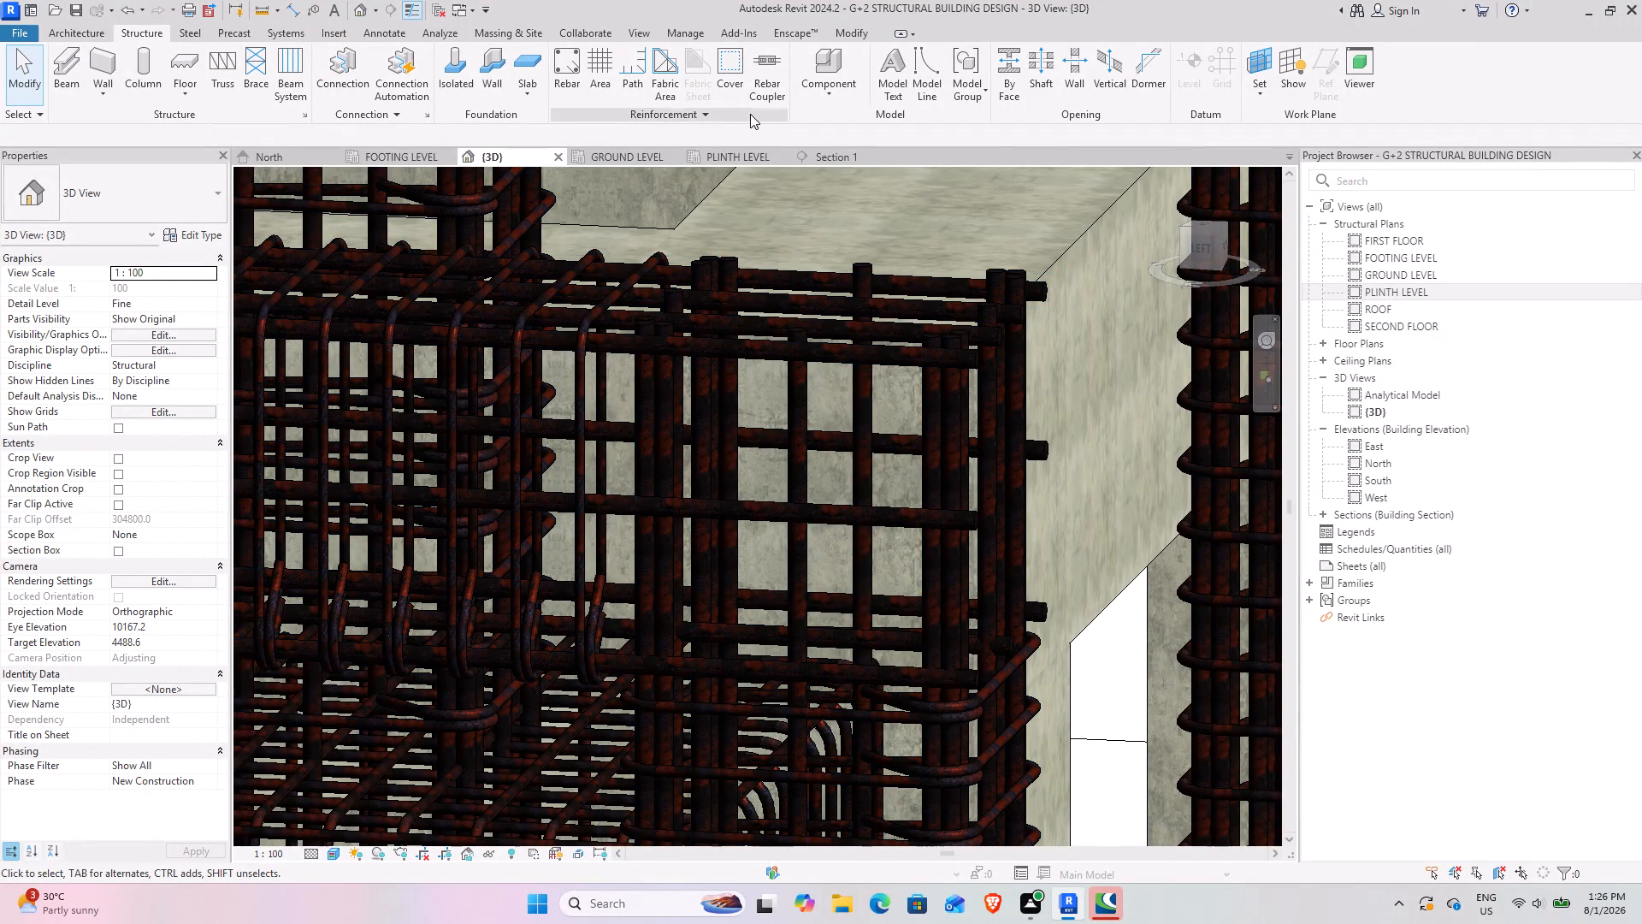
Edit the sketch of the beam's top 43M bars, adding a 1' vertical leg downward from their end at the corner column.
{"action": "left_click", "coordinate": [975, 360]}
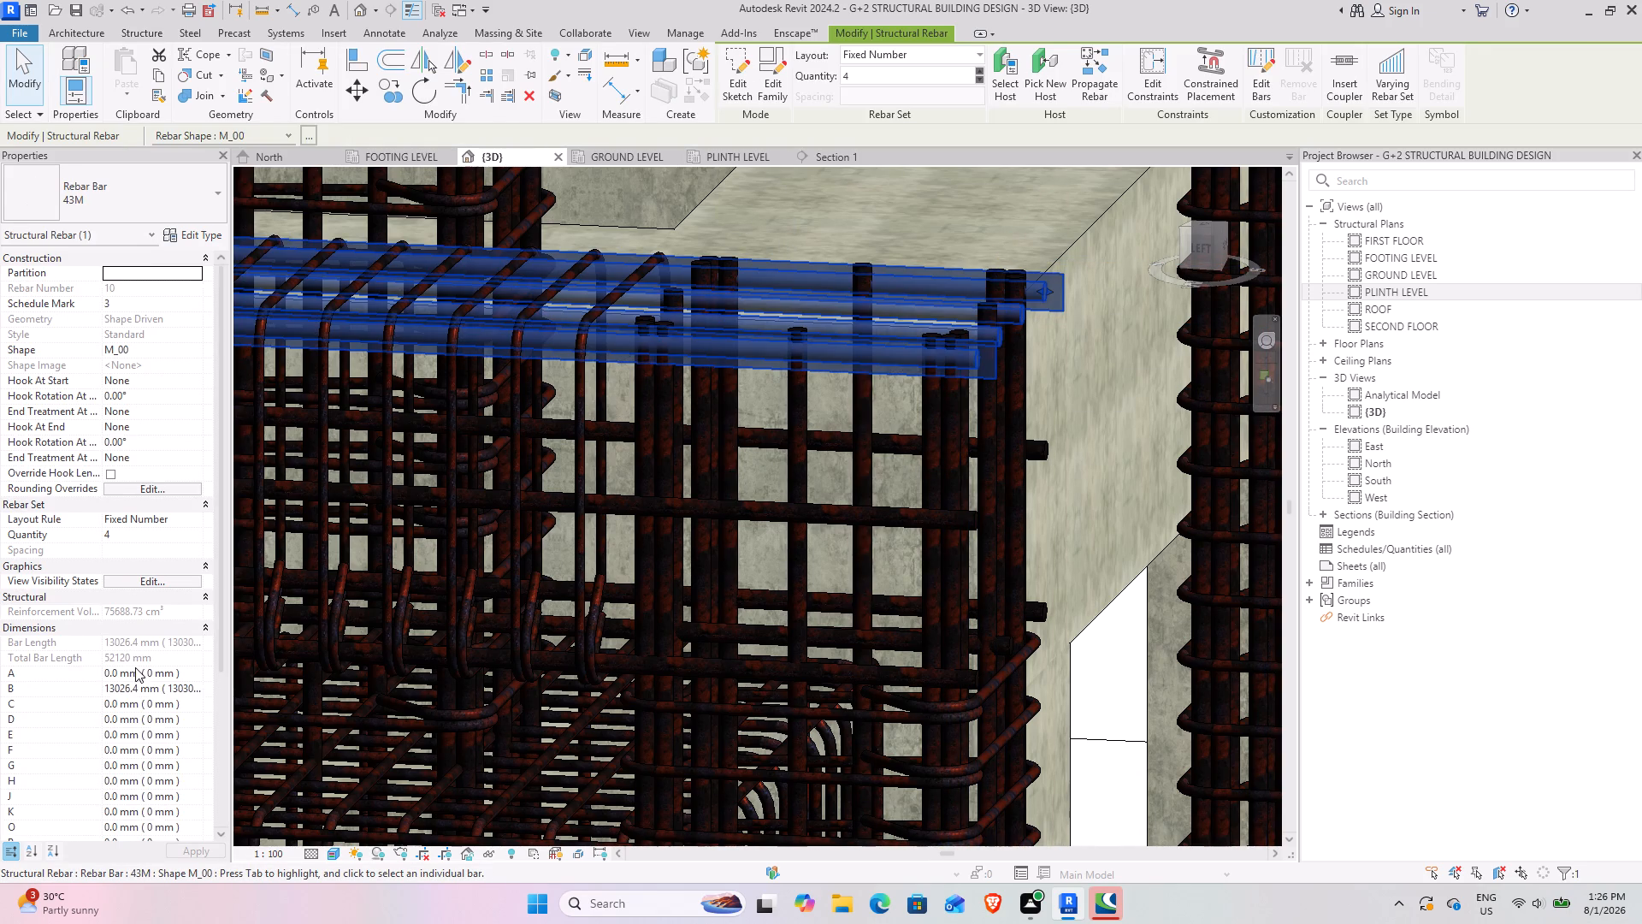
{"action": "scroll", "coordinate": [135, 667], "scroll_direction": "down", "scroll_amount": 2}
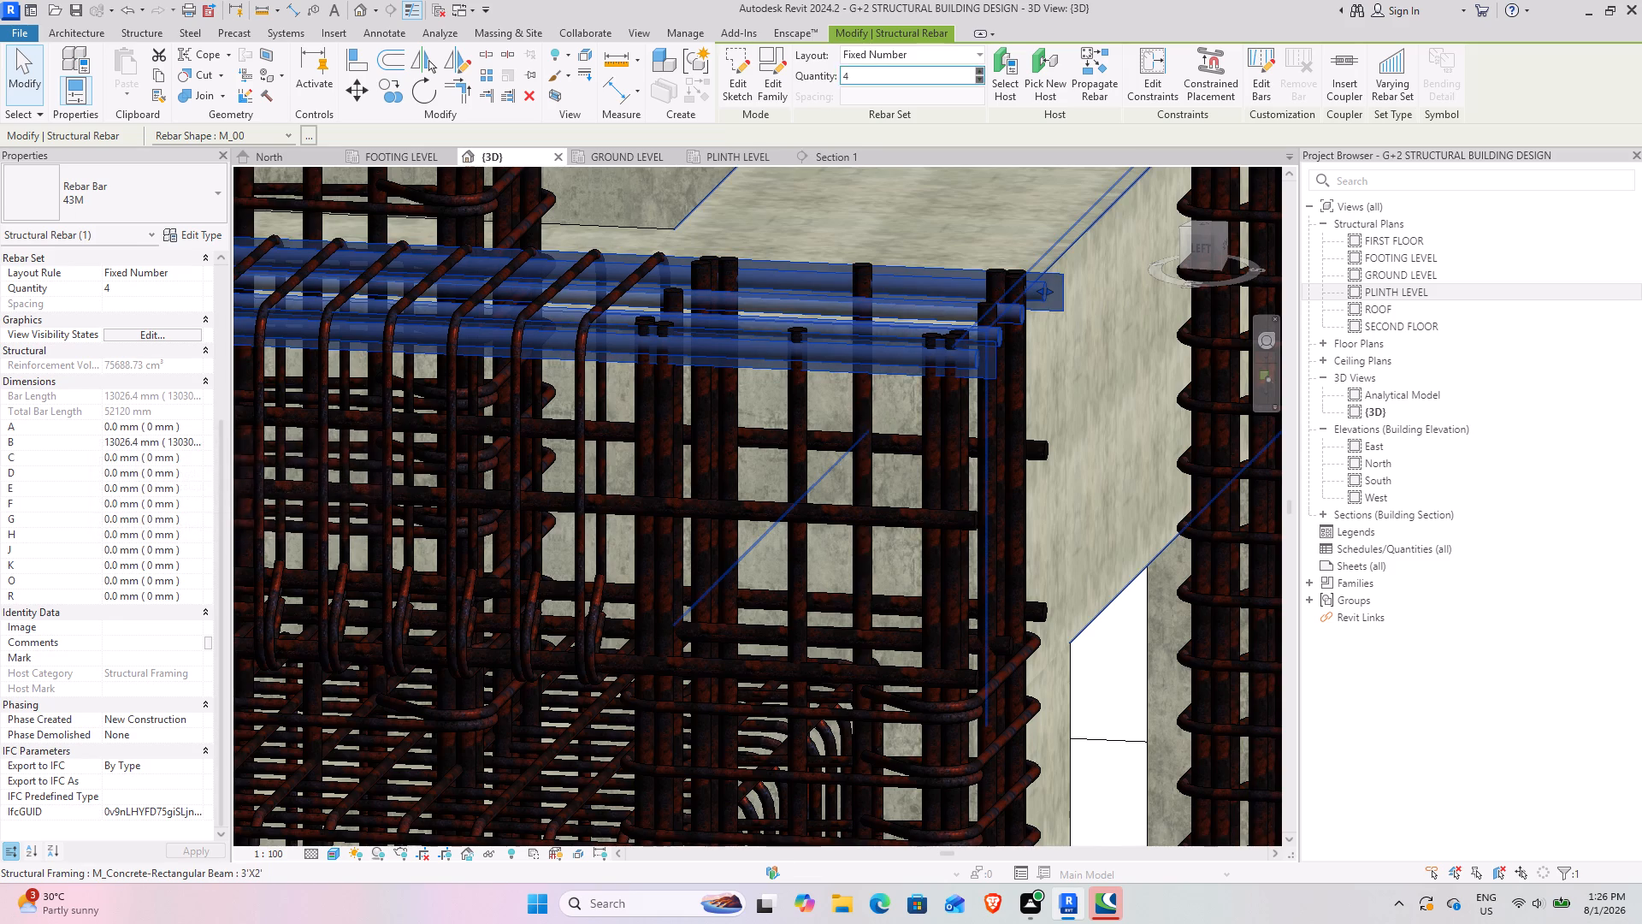
{"action": "left_click", "coordinate": [740, 86]}
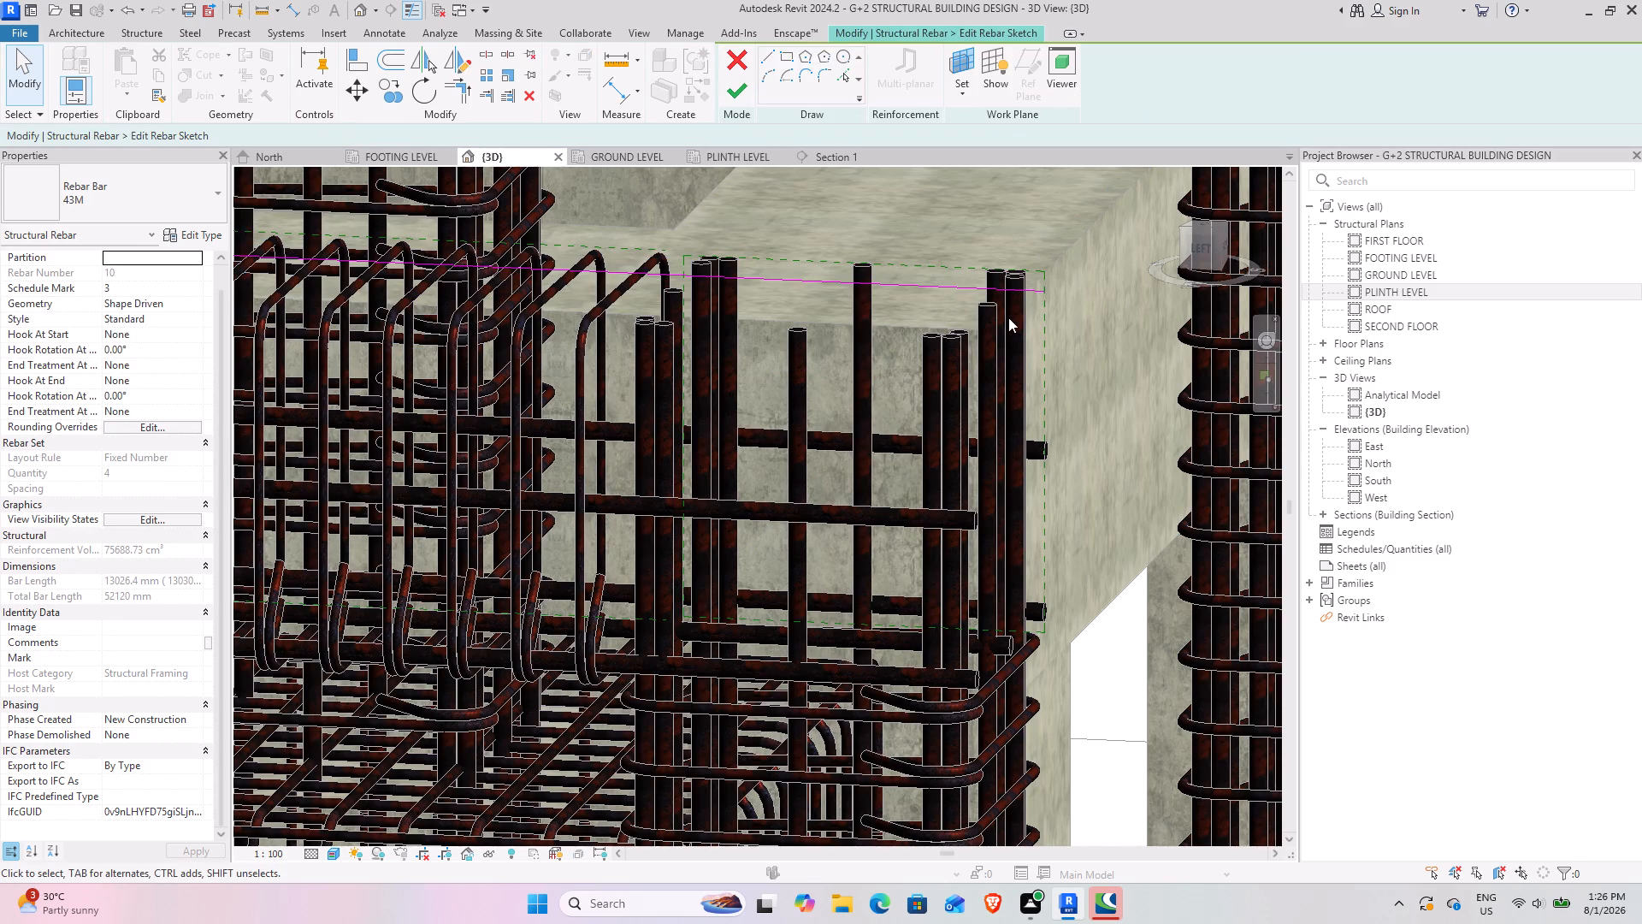
{"action": "scroll", "coordinate": [1008, 317], "scroll_direction": "down", "scroll_amount": 3}
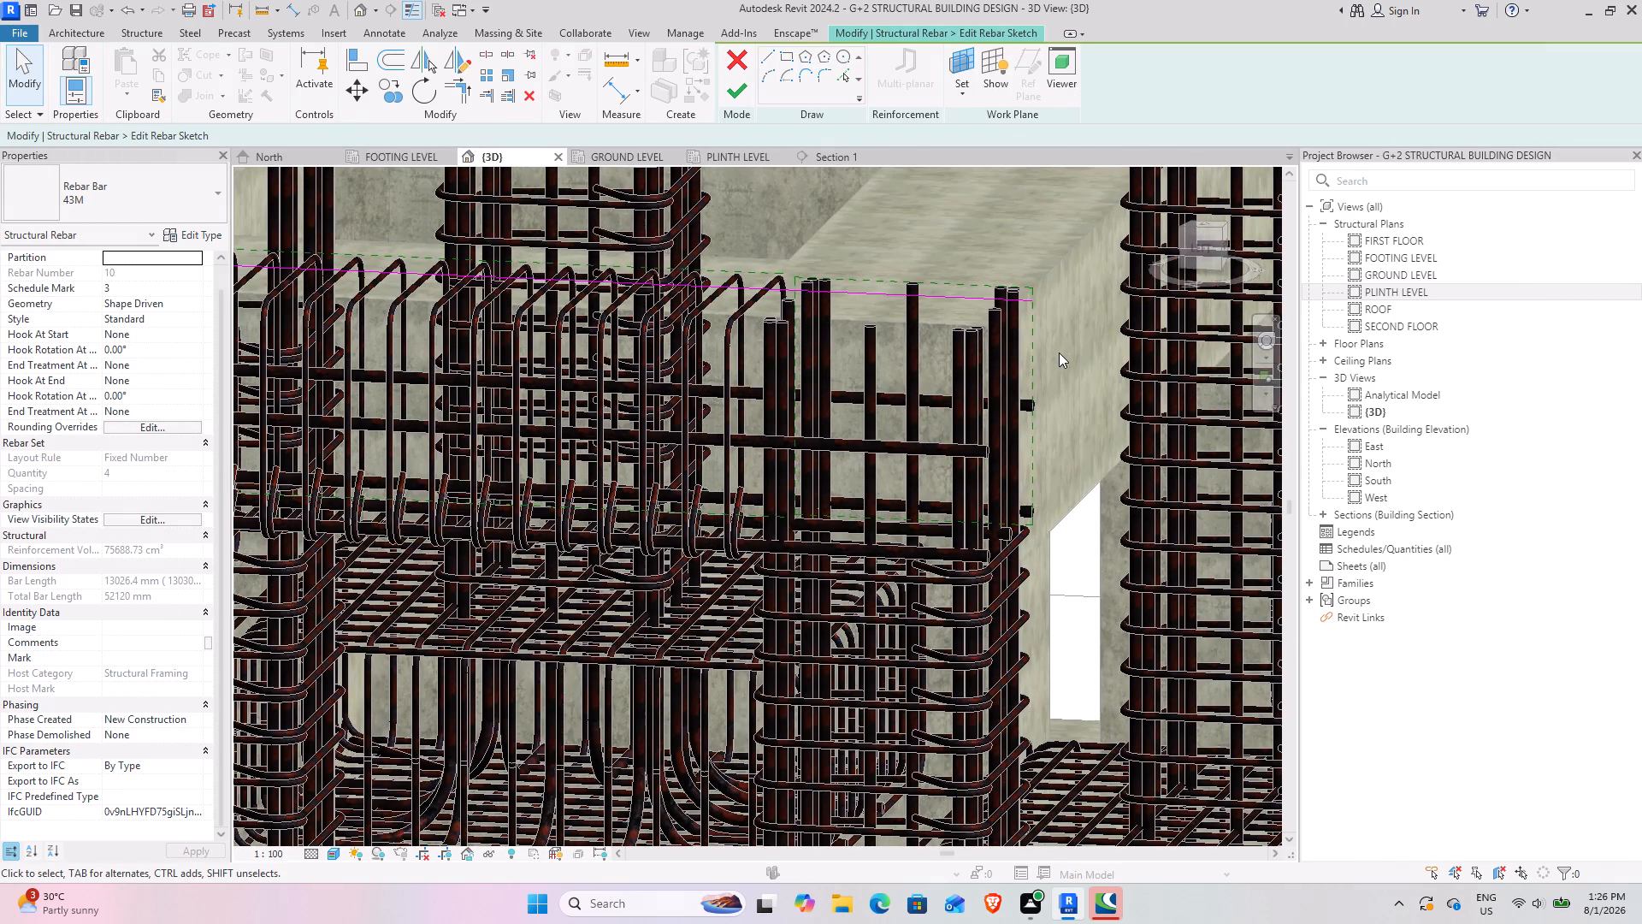
{"action": "left_click", "coordinate": [767, 57]}
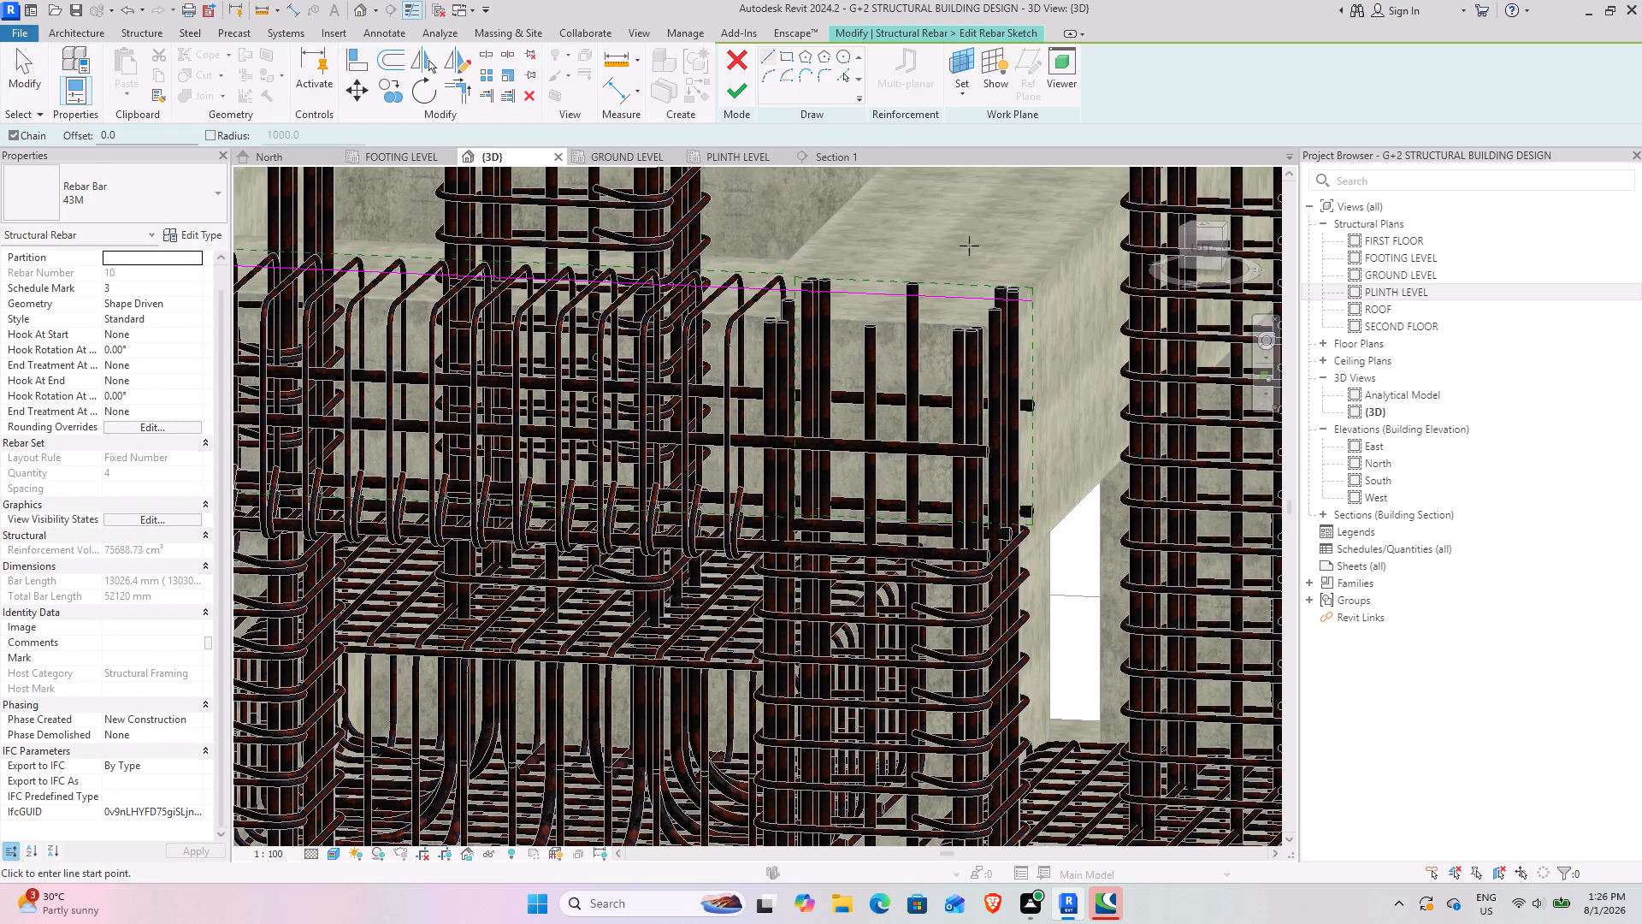
{"action": "left_click", "coordinate": [1039, 301]}
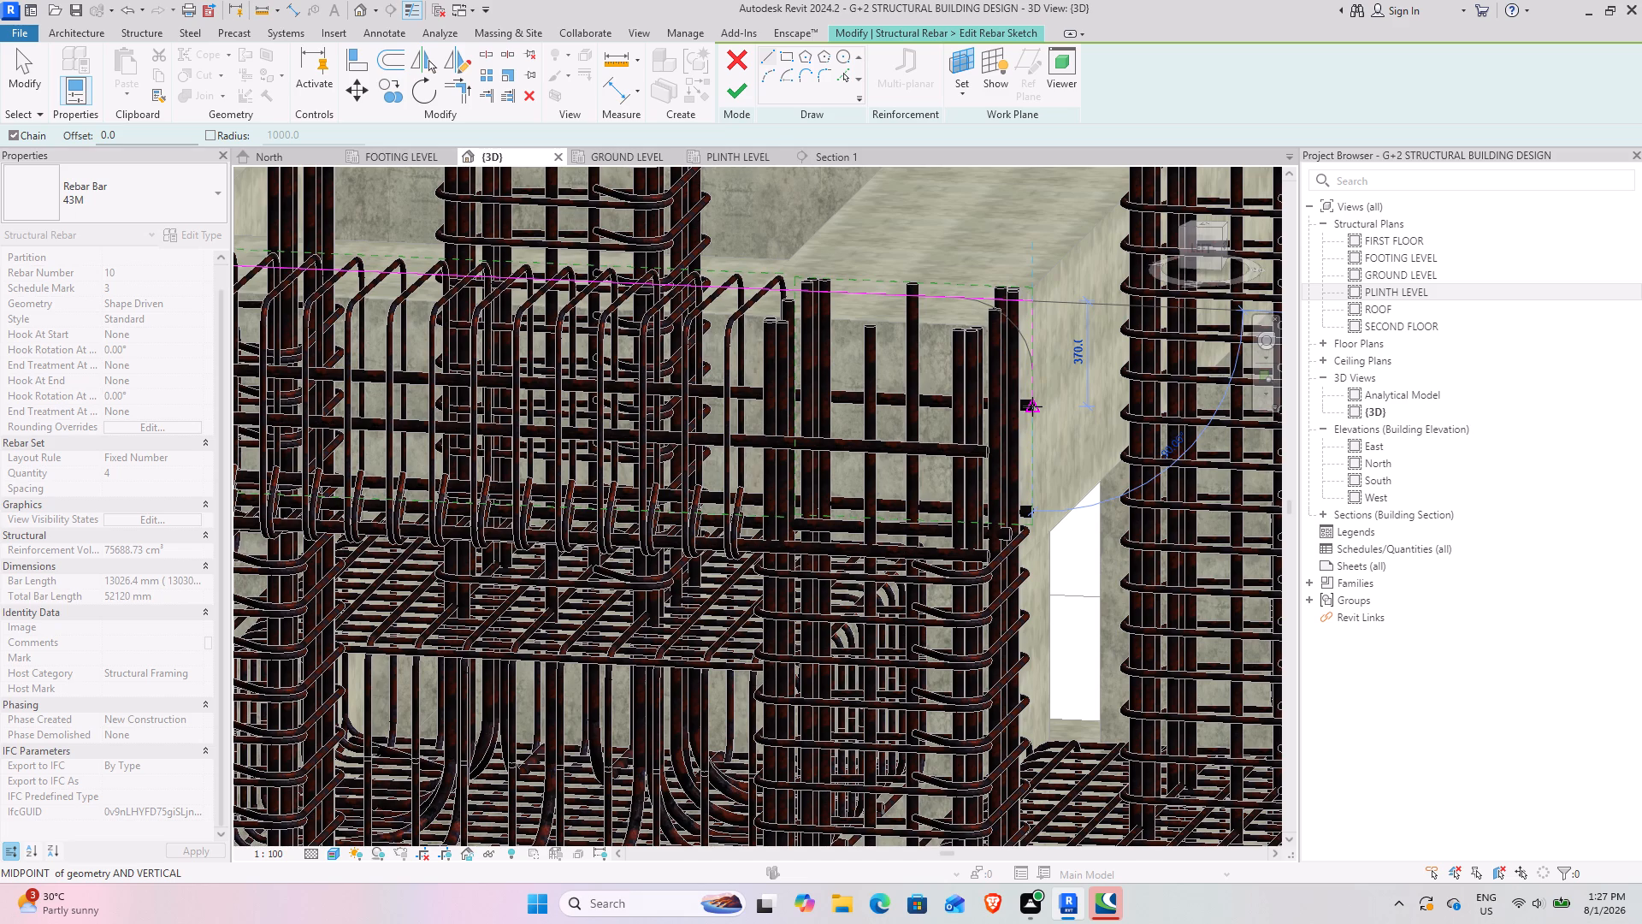
{"action": "type", "text": "1'"}
{"action": "key", "text": "Return"}
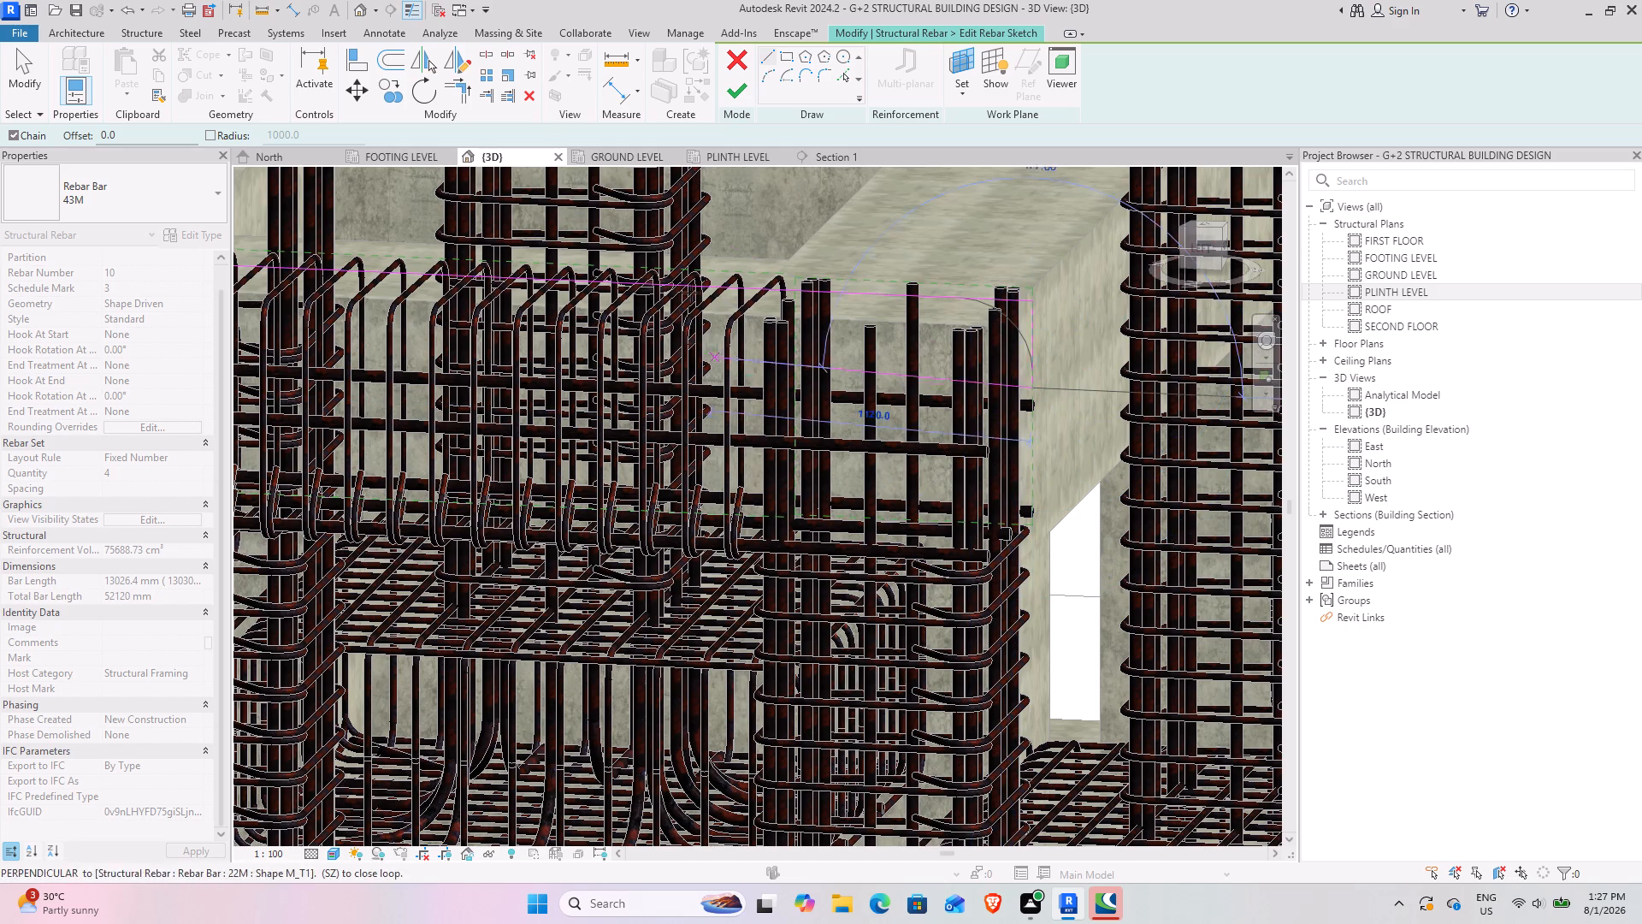
{"action": "left_click", "coordinate": [731, 98]}
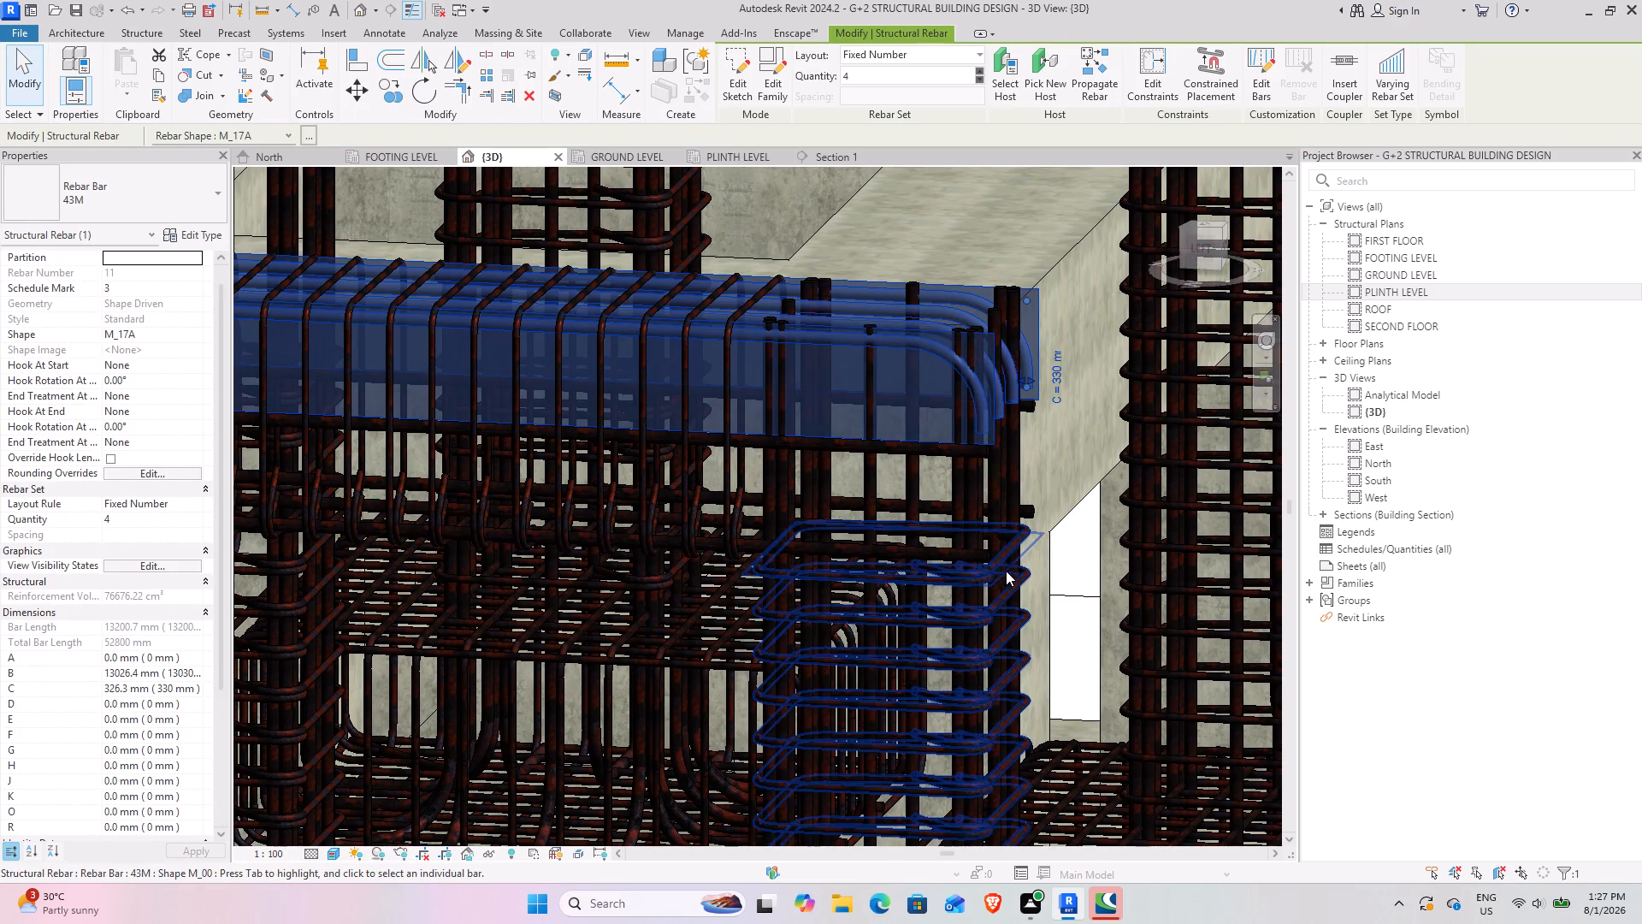
Edit the sketch of the beam's bottom 43M bars, adding a 1' vertical leg upward from their end at the corner column.
{"action": "scroll", "coordinate": [1040, 529], "scroll_direction": "down", "scroll_amount": 3}
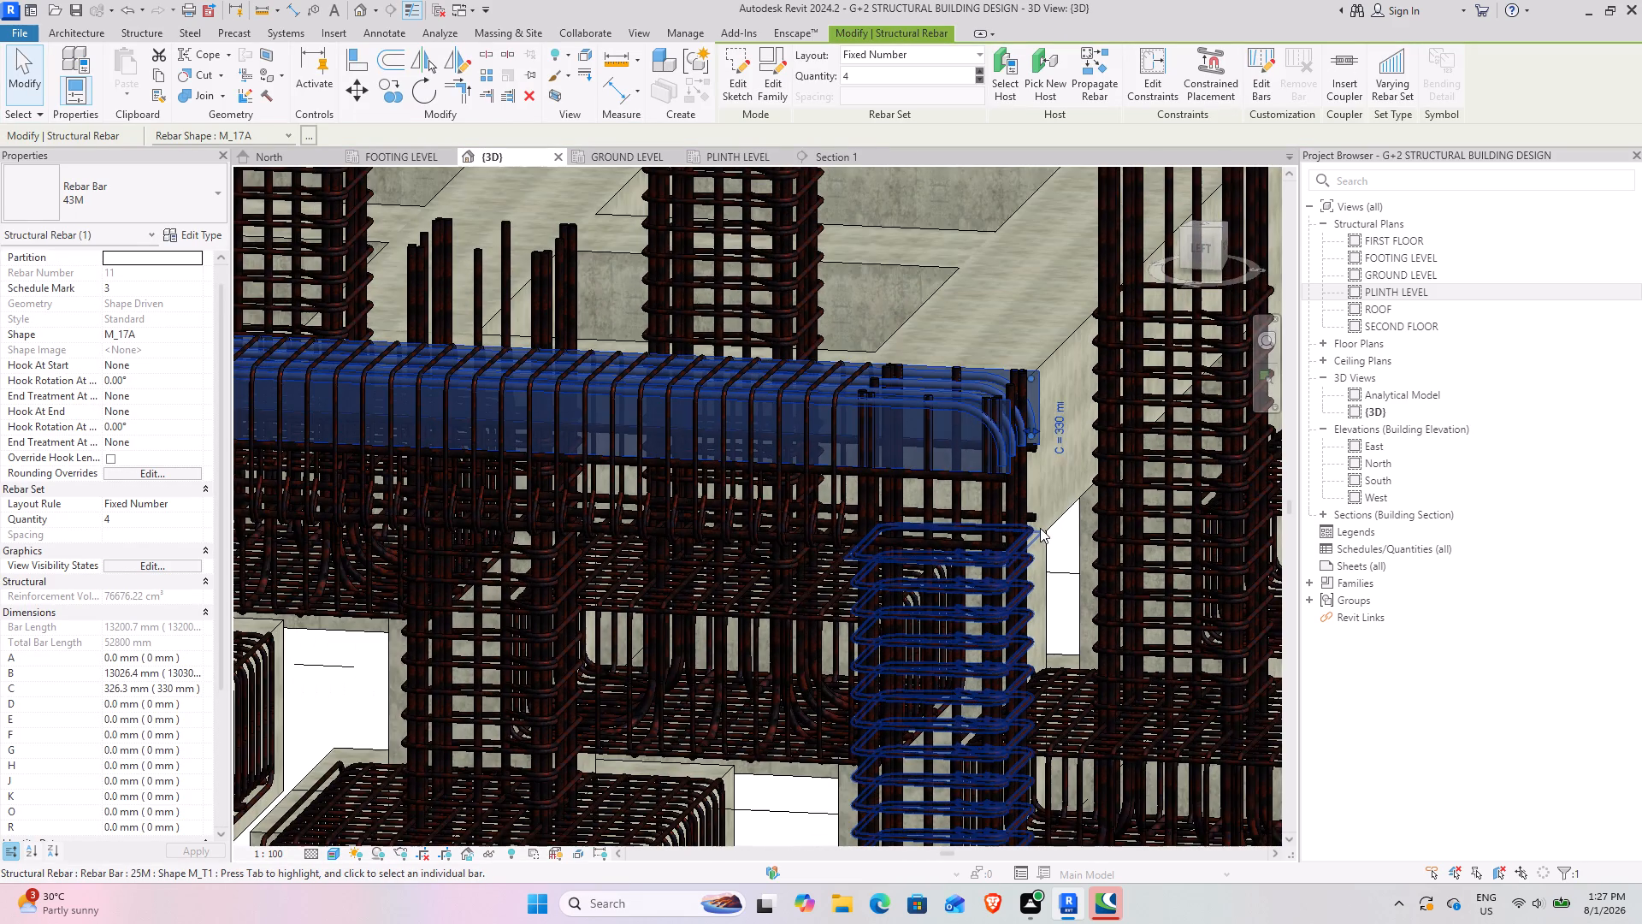
{"action": "middle_click_drag", "start_coordinate": [1029, 530], "coordinate": [989, 549], "text": "shift"}
{"action": "scroll", "coordinate": [904, 506], "scroll_direction": "up", "scroll_amount": 4}
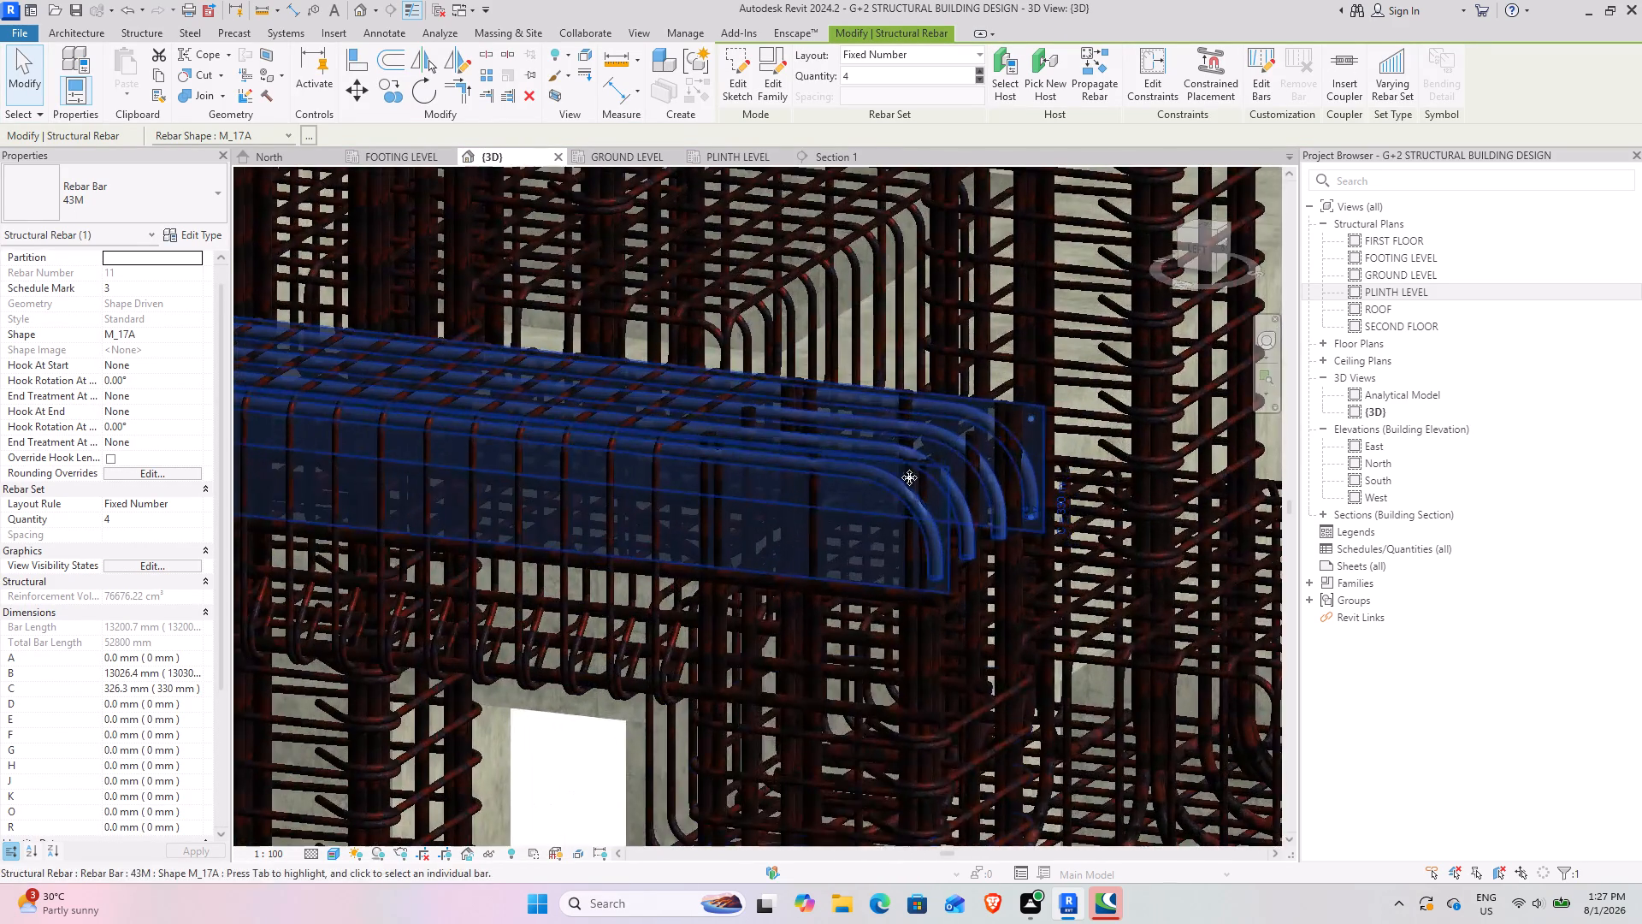
{"action": "middle_click_drag", "start_coordinate": [1019, 684], "coordinate": [1017, 658], "text": "shift"}
{"action": "scroll", "coordinate": [981, 527], "scroll_direction": "up", "scroll_amount": 2}
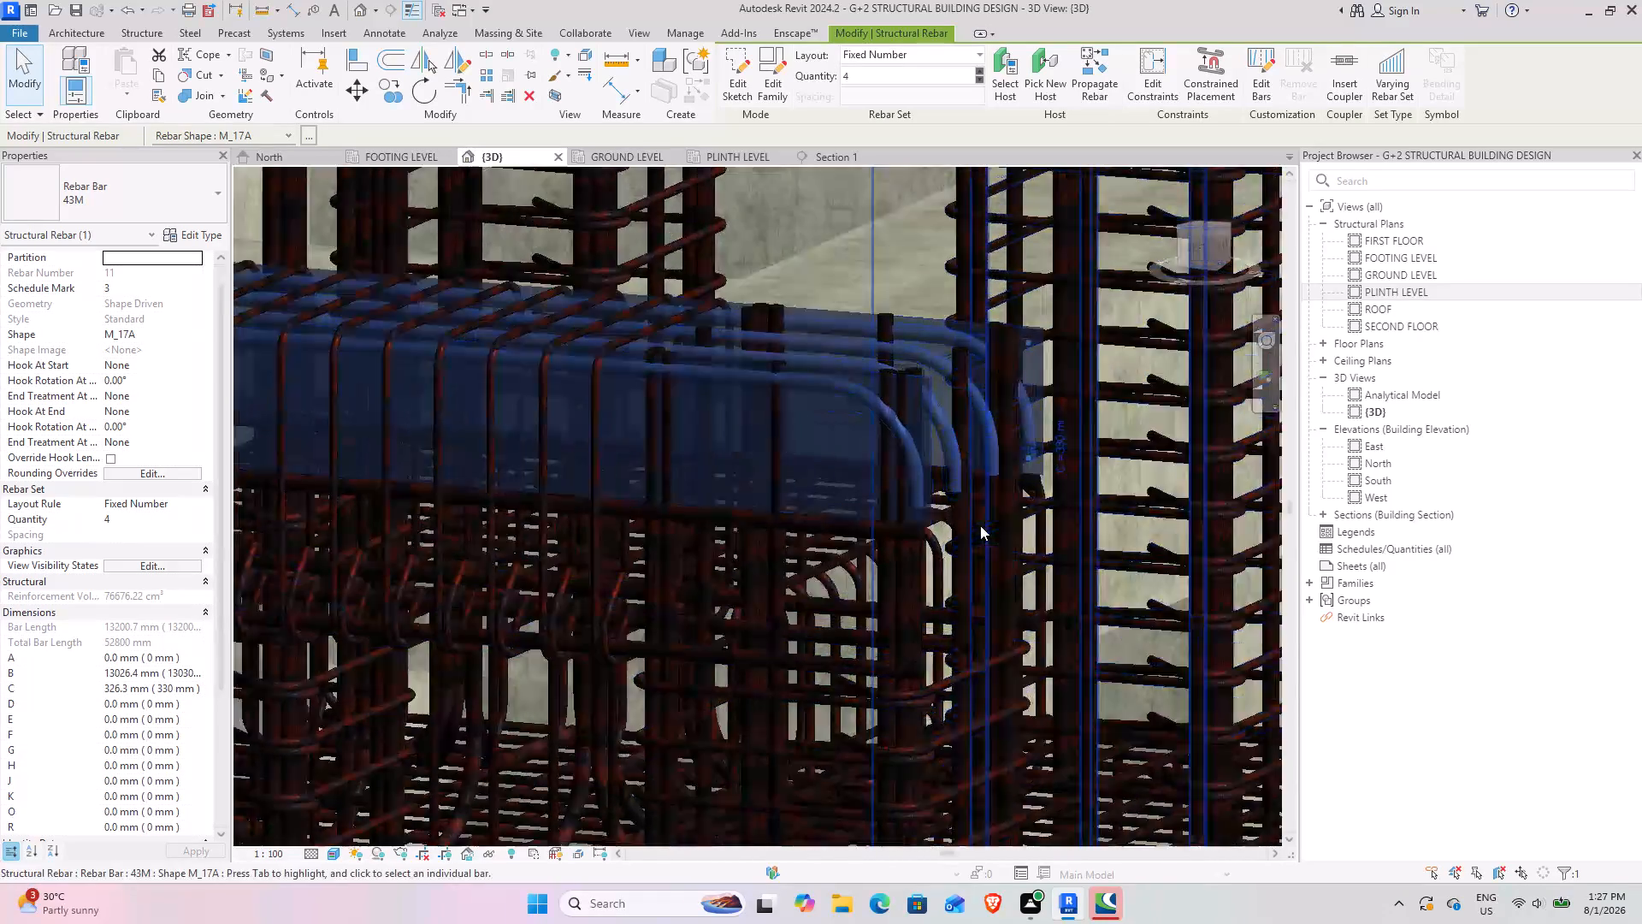
{"action": "scroll", "coordinate": [980, 525], "scroll_direction": "up", "scroll_amount": 2}
{"action": "scroll", "coordinate": [954, 546], "scroll_direction": "down", "scroll_amount": 8}
{"action": "middle_click_drag", "start_coordinate": [1007, 625], "coordinate": [1055, 577], "text": "shift"}
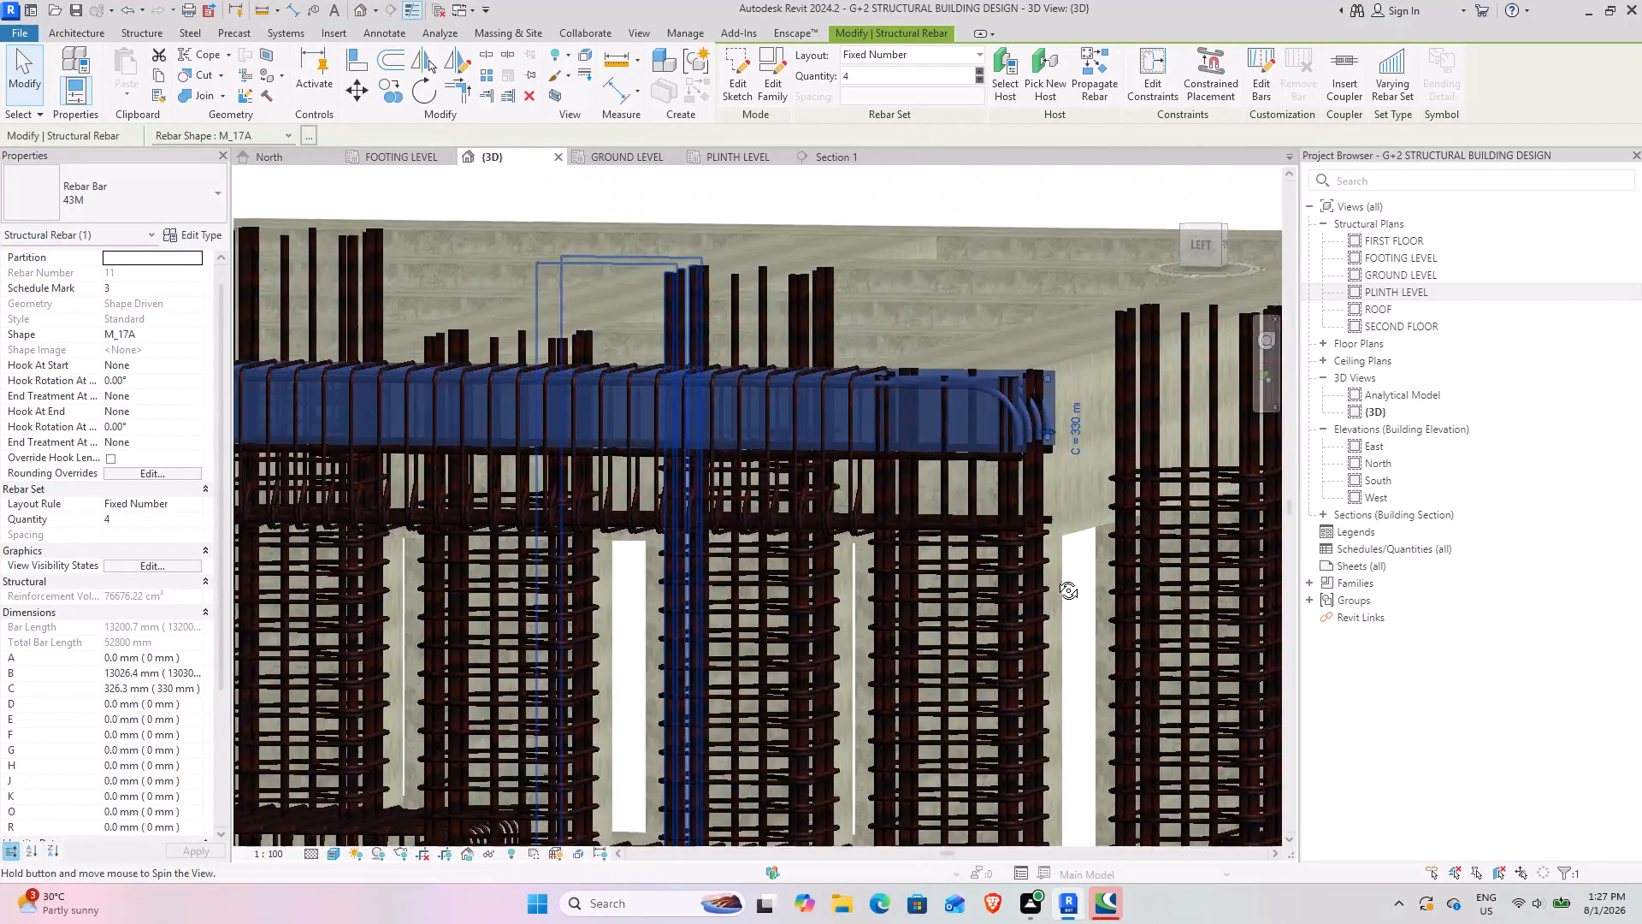
{"action": "middle_click_drag", "start_coordinate": [1055, 577], "coordinate": [1102, 580], "text": "shift"}
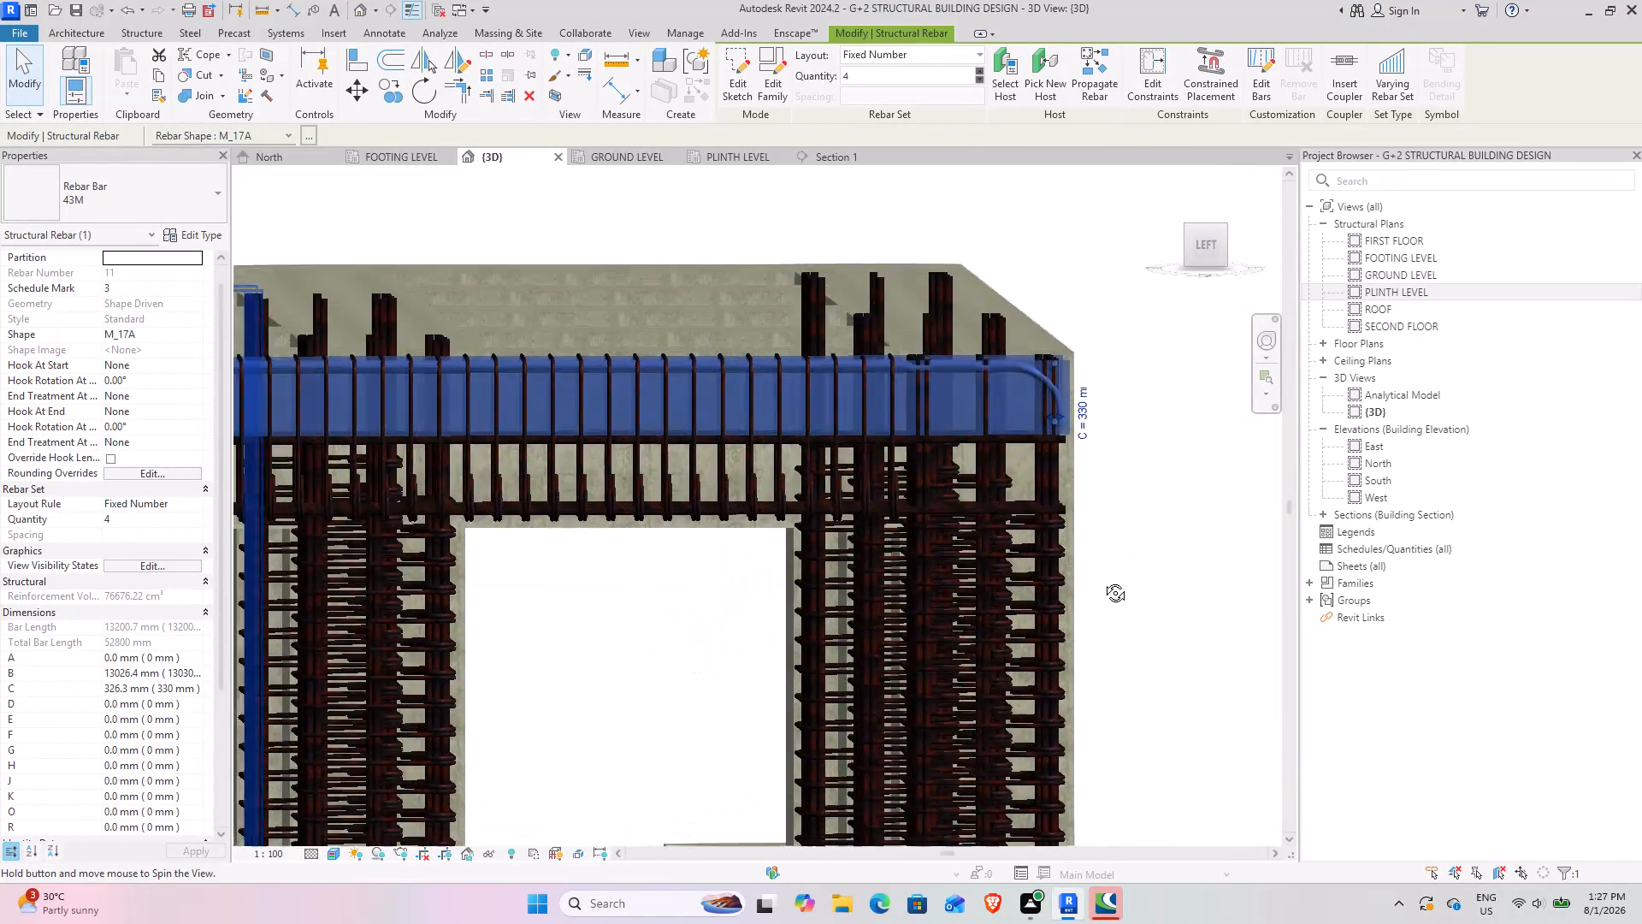
{"action": "middle_click_drag", "start_coordinate": [1102, 580], "coordinate": [1088, 542], "text": "shift"}
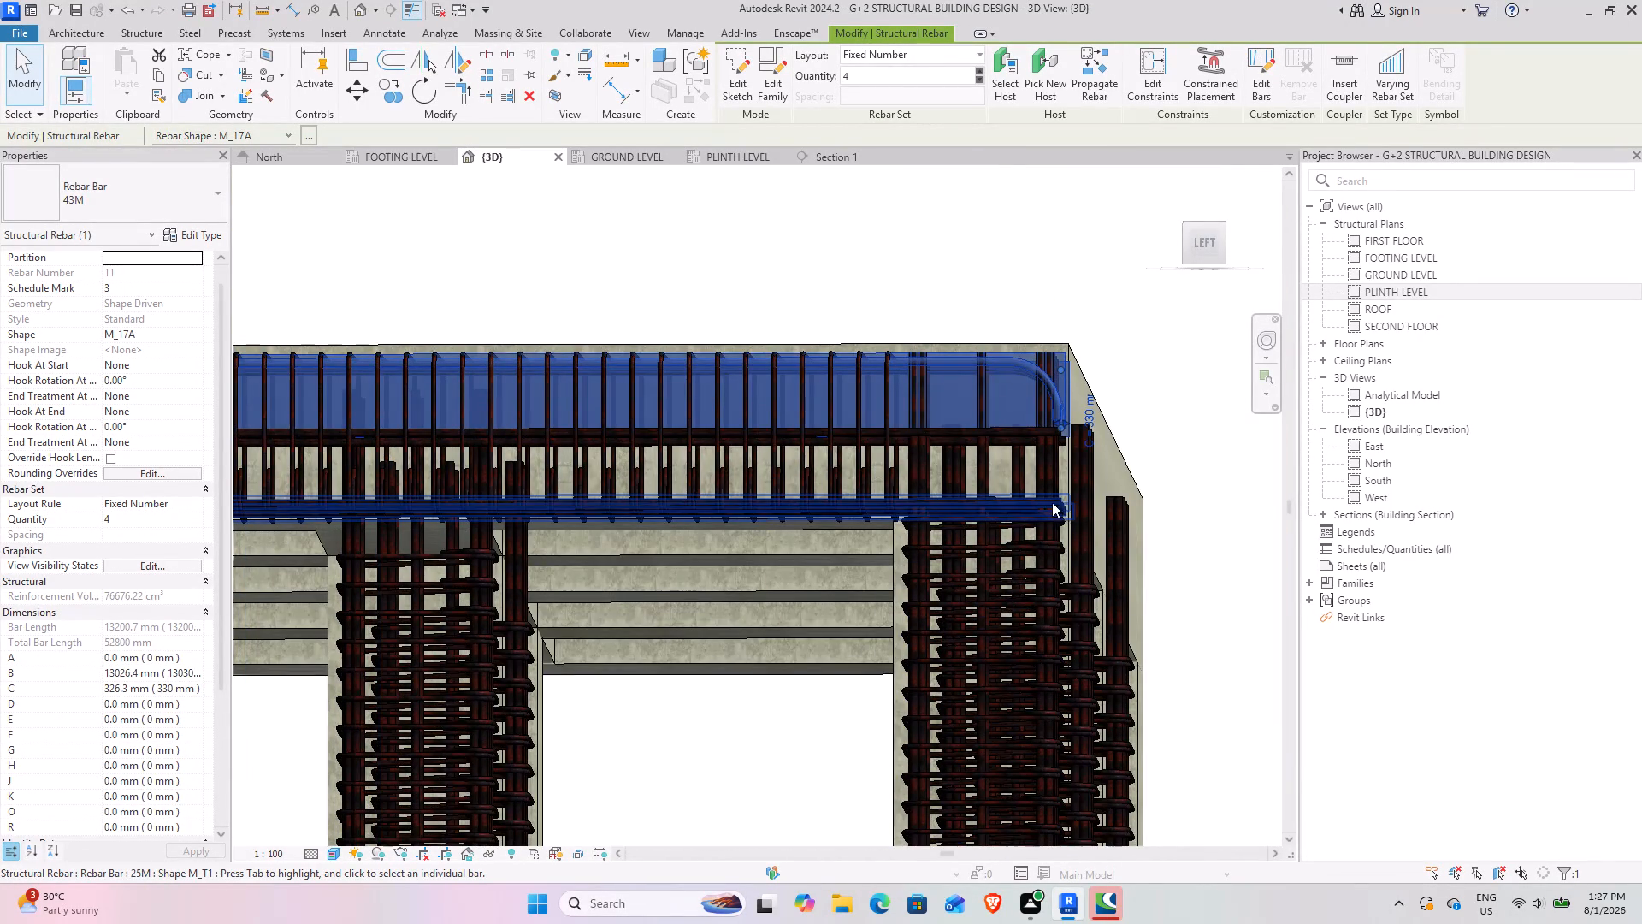
{"action": "left_click", "coordinate": [1044, 502]}
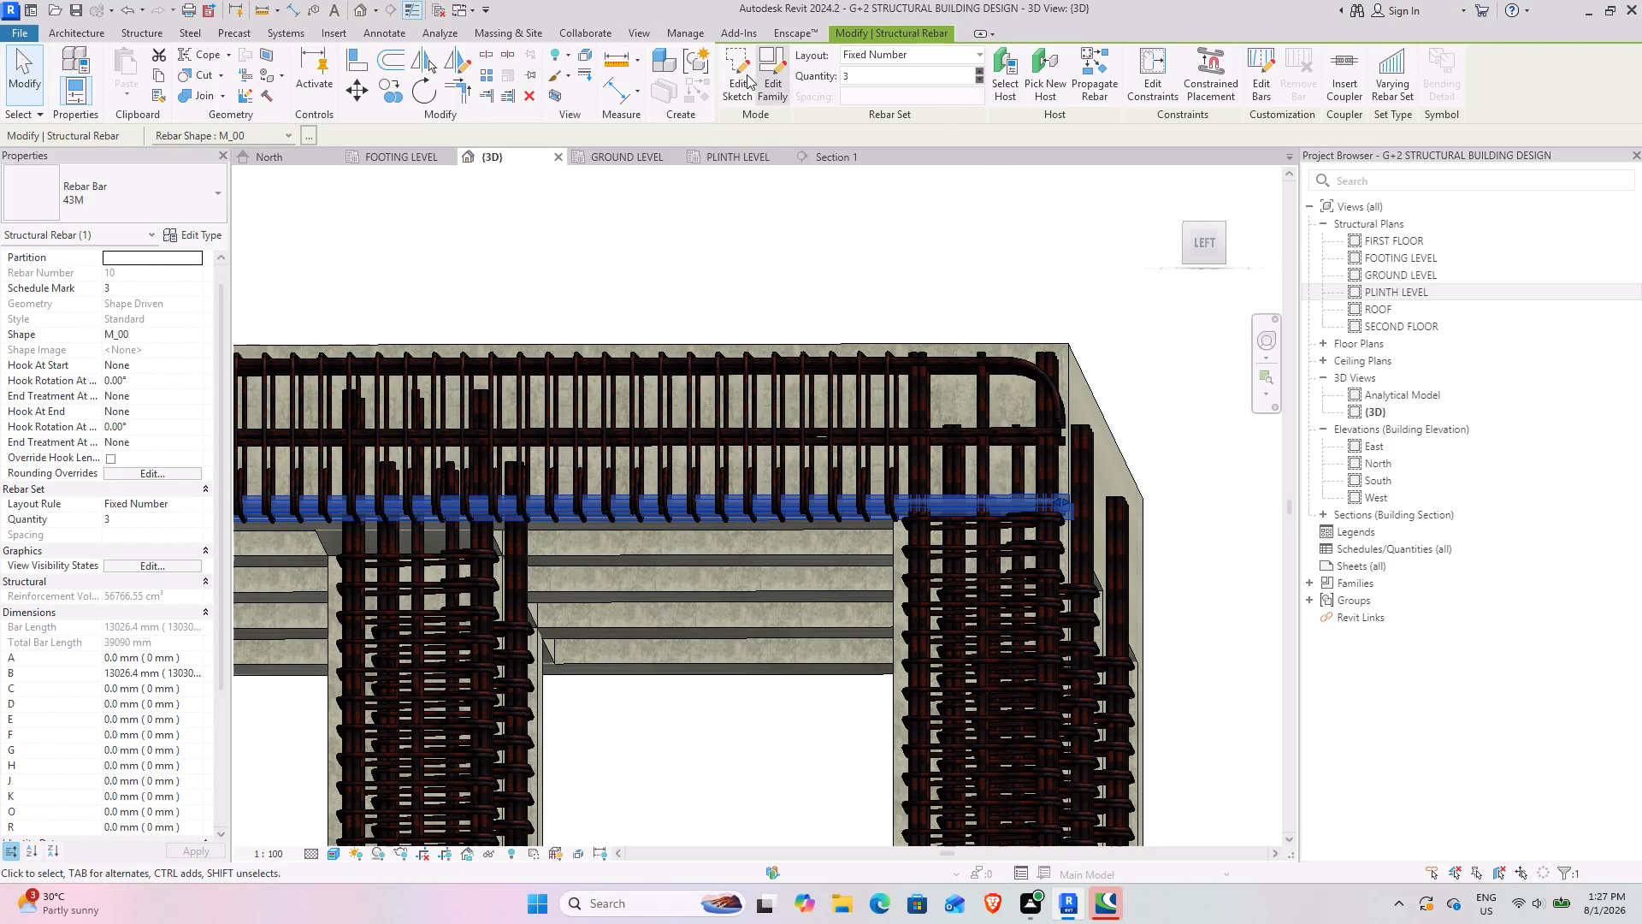
{"action": "left_click", "coordinate": [742, 70]}
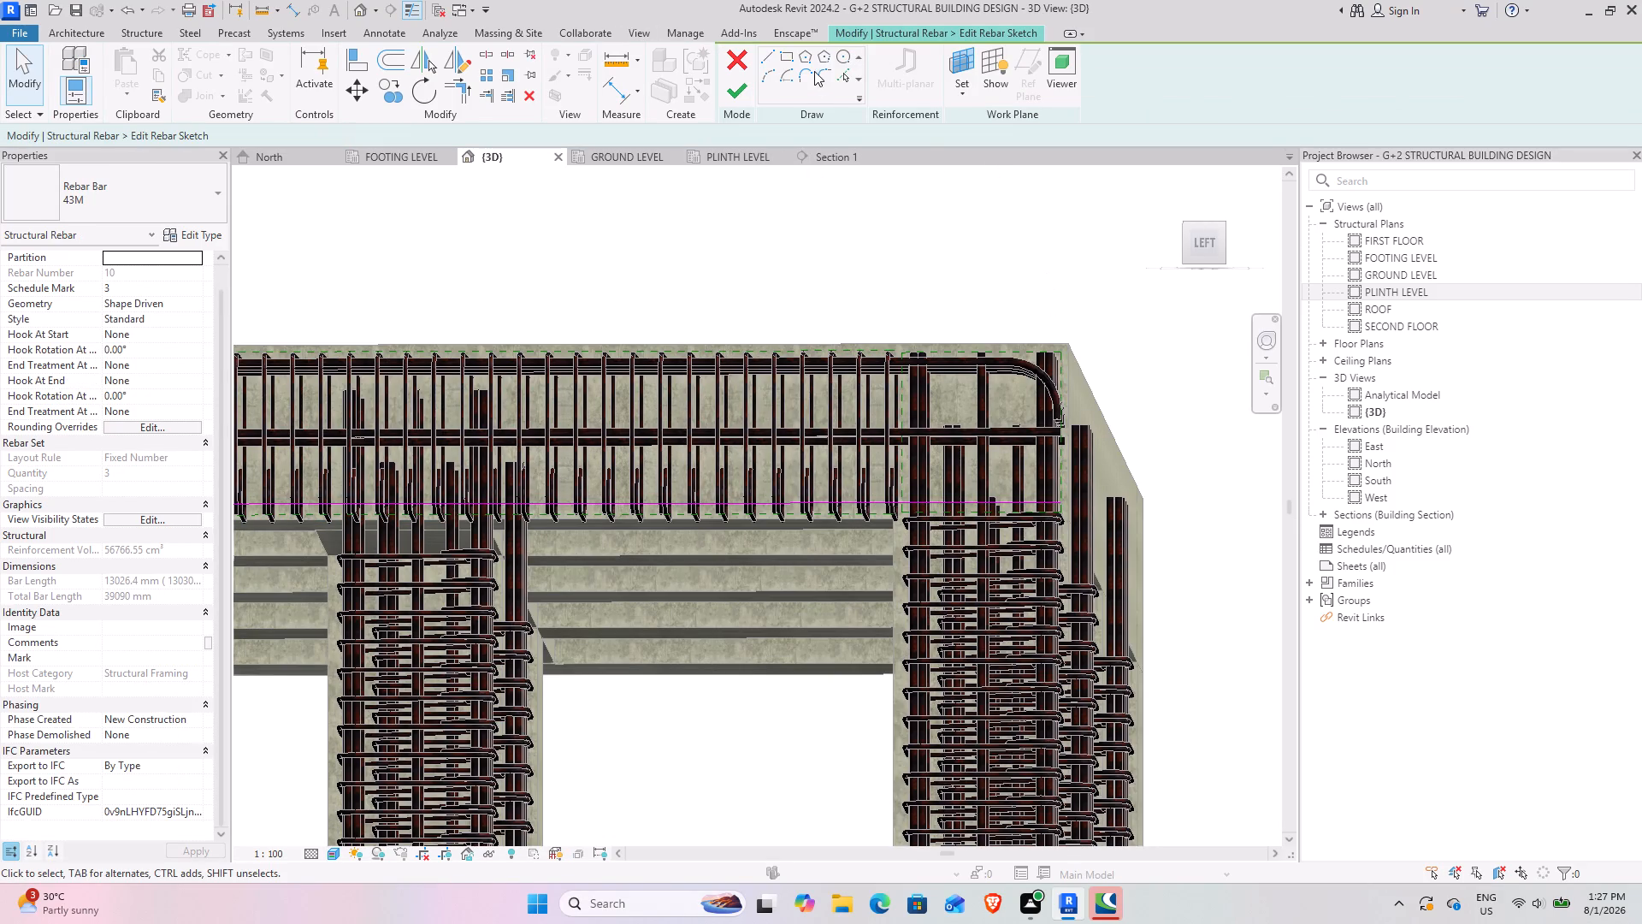
{"action": "left_click", "coordinate": [773, 52]}
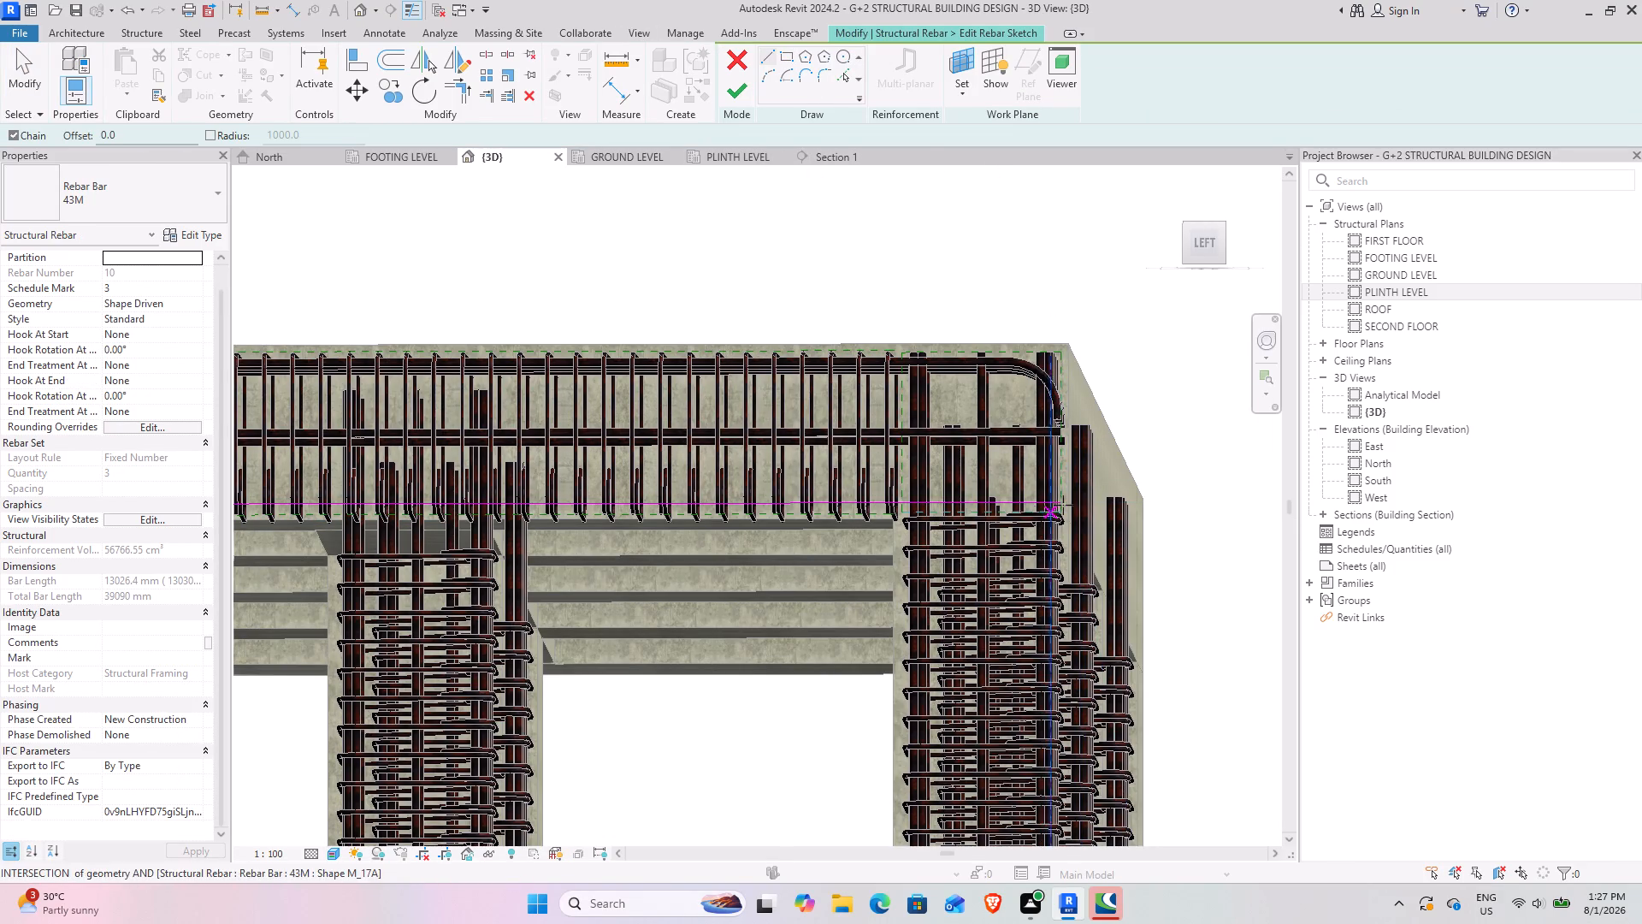
{"action": "left_click", "coordinate": [1062, 500]}
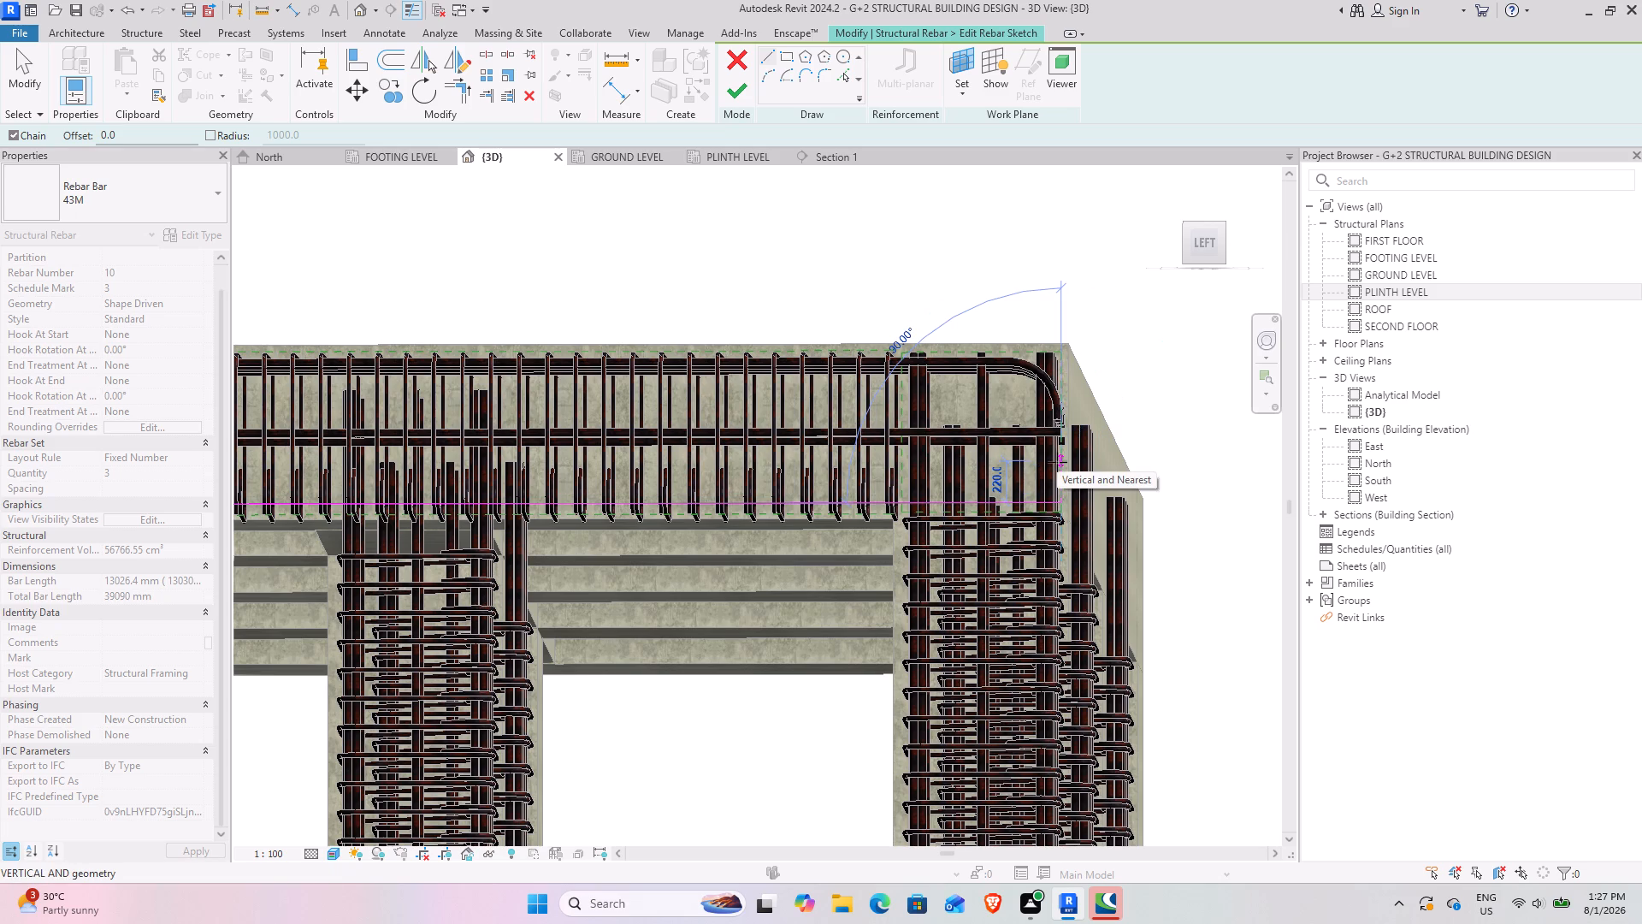
{"action": "type", "text": "1'"}
{"action": "key", "text": "Return"}
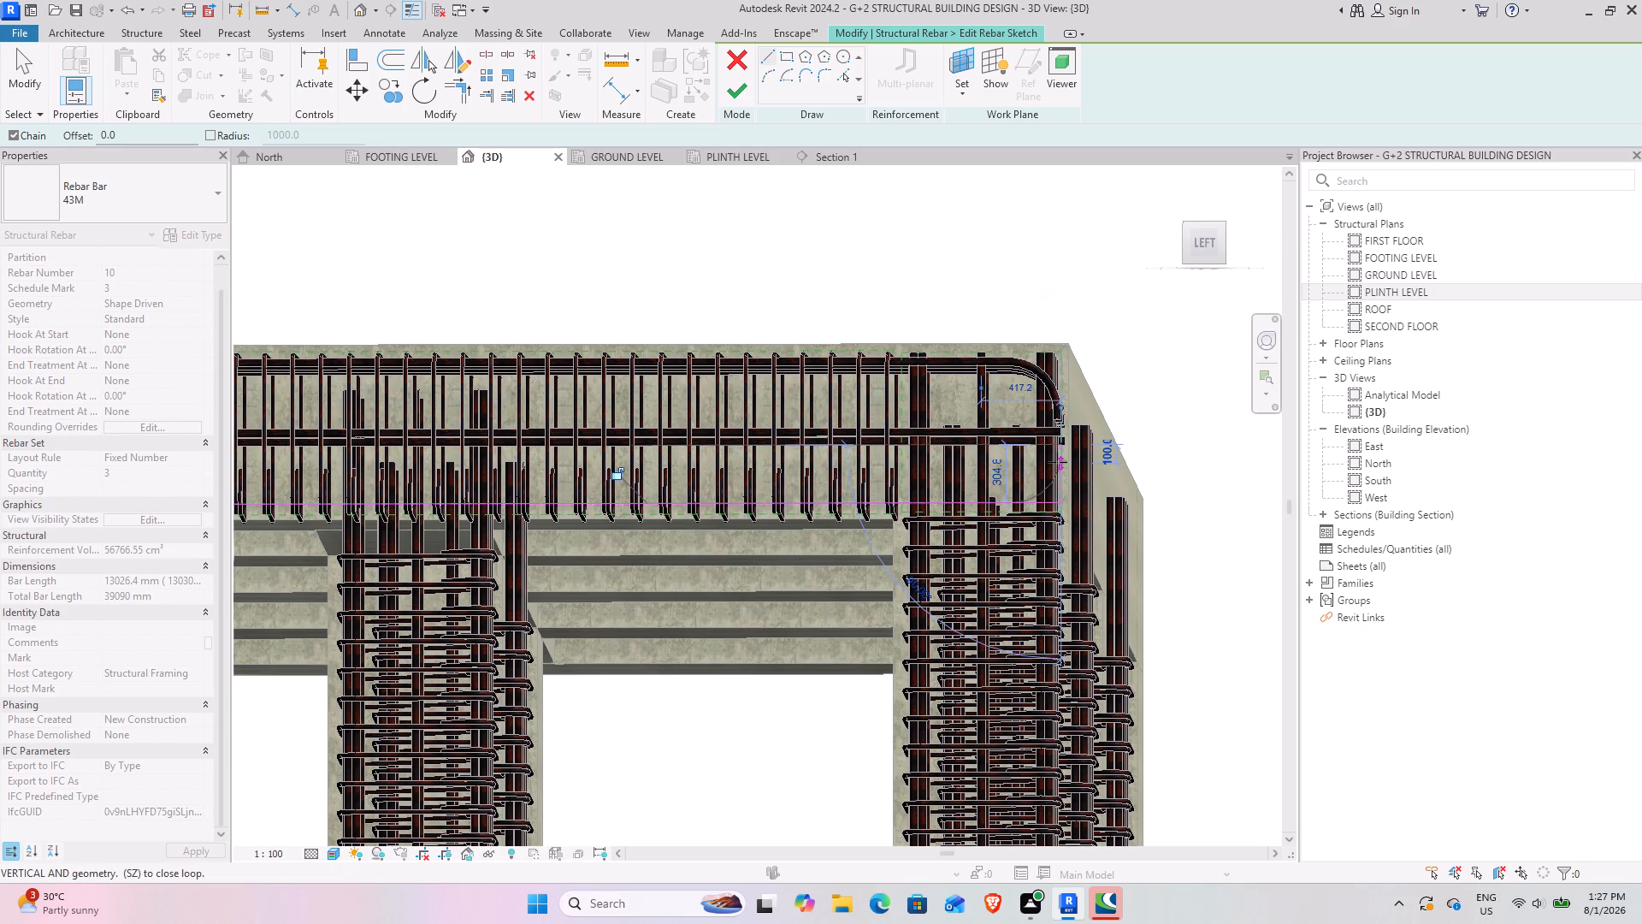
{"action": "left_click", "coordinate": [737, 91]}
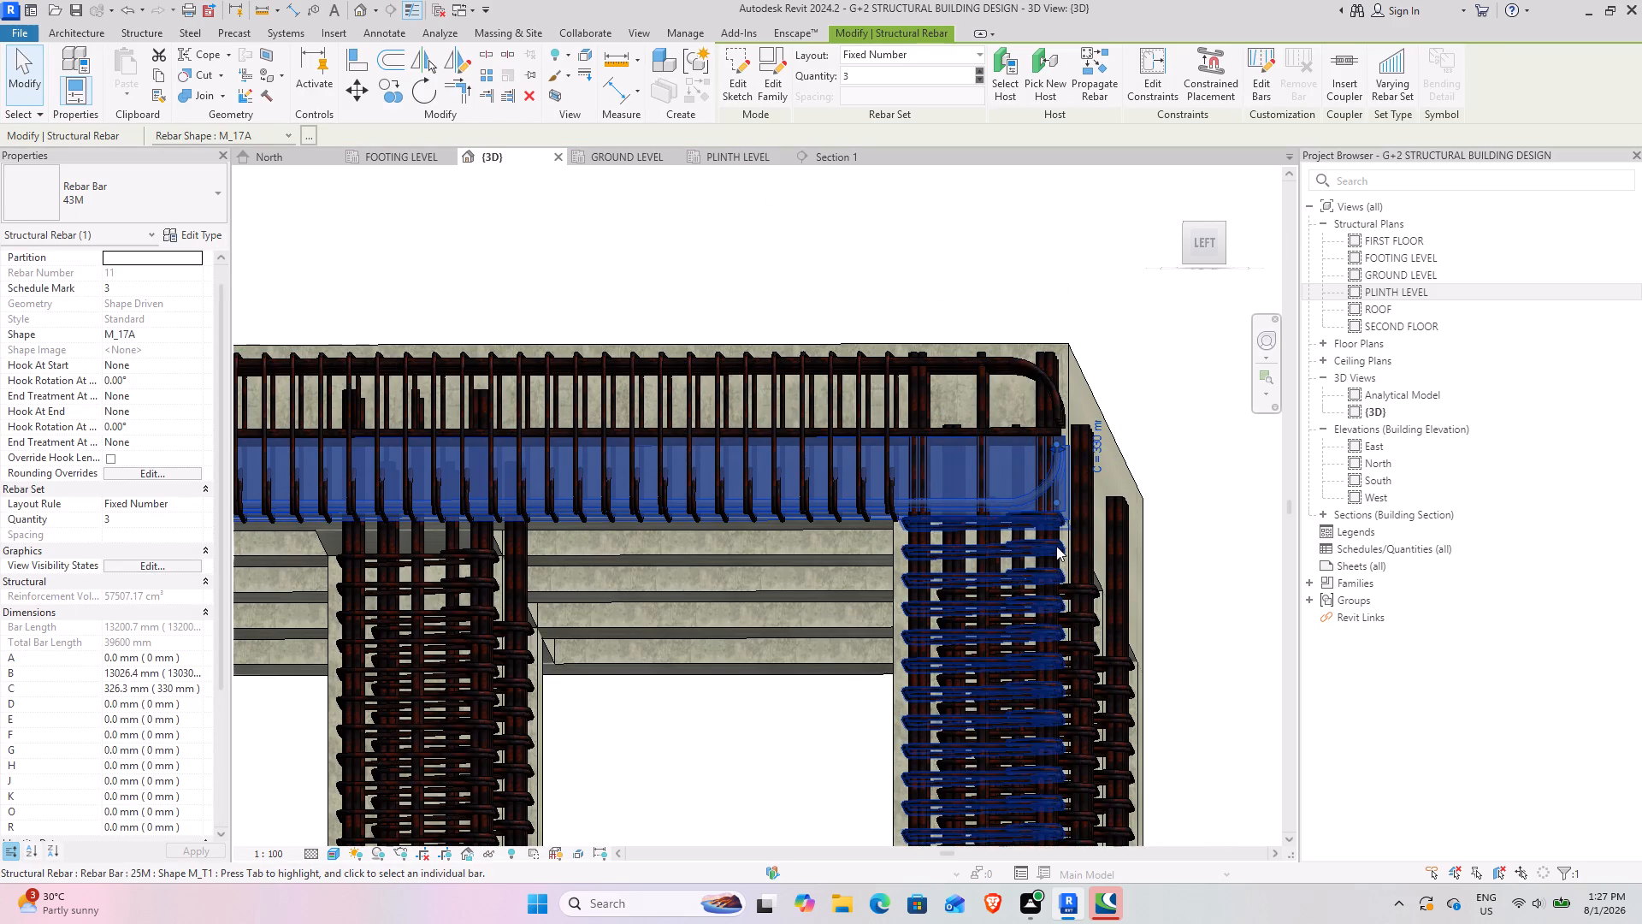
Examine the bent ends of the top and bottom bars and the straight side bars at the beam's corner-column end.
{"action": "scroll", "coordinate": [1054, 546], "scroll_direction": "down", "scroll_amount": 1}
{"action": "middle_click_drag", "start_coordinate": [1018, 493], "coordinate": [1114, 572], "text": "shift"}
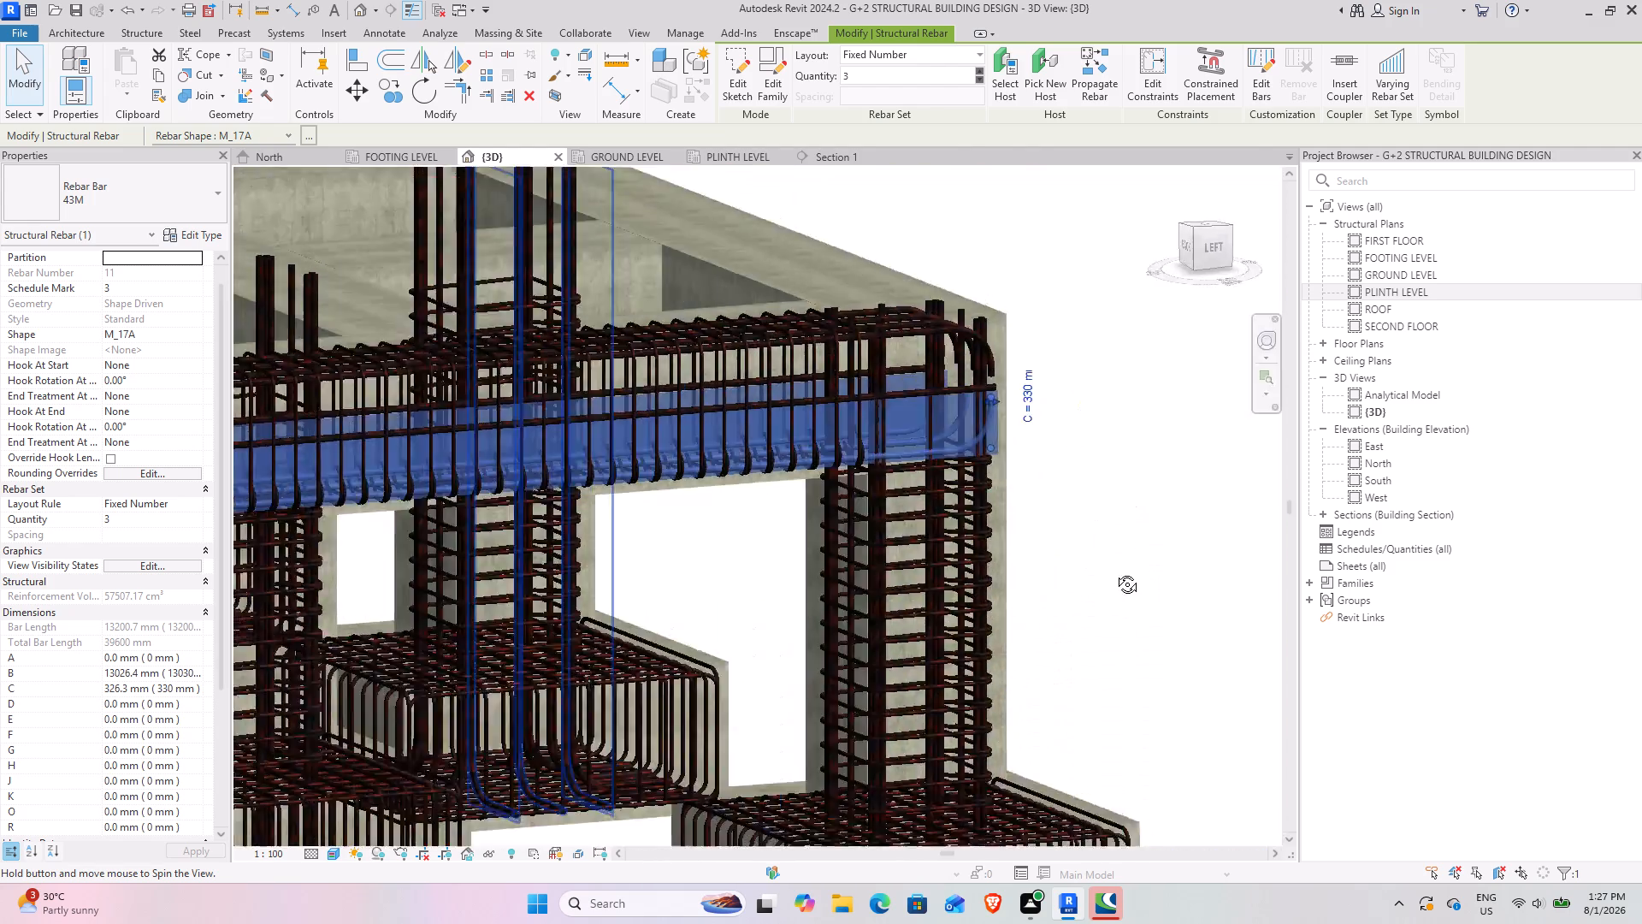
{"action": "middle_click_drag", "start_coordinate": [1114, 572], "coordinate": [1039, 571], "text": "shift"}
{"action": "scroll", "coordinate": [1096, 393], "scroll_direction": "up", "scroll_amount": 6}
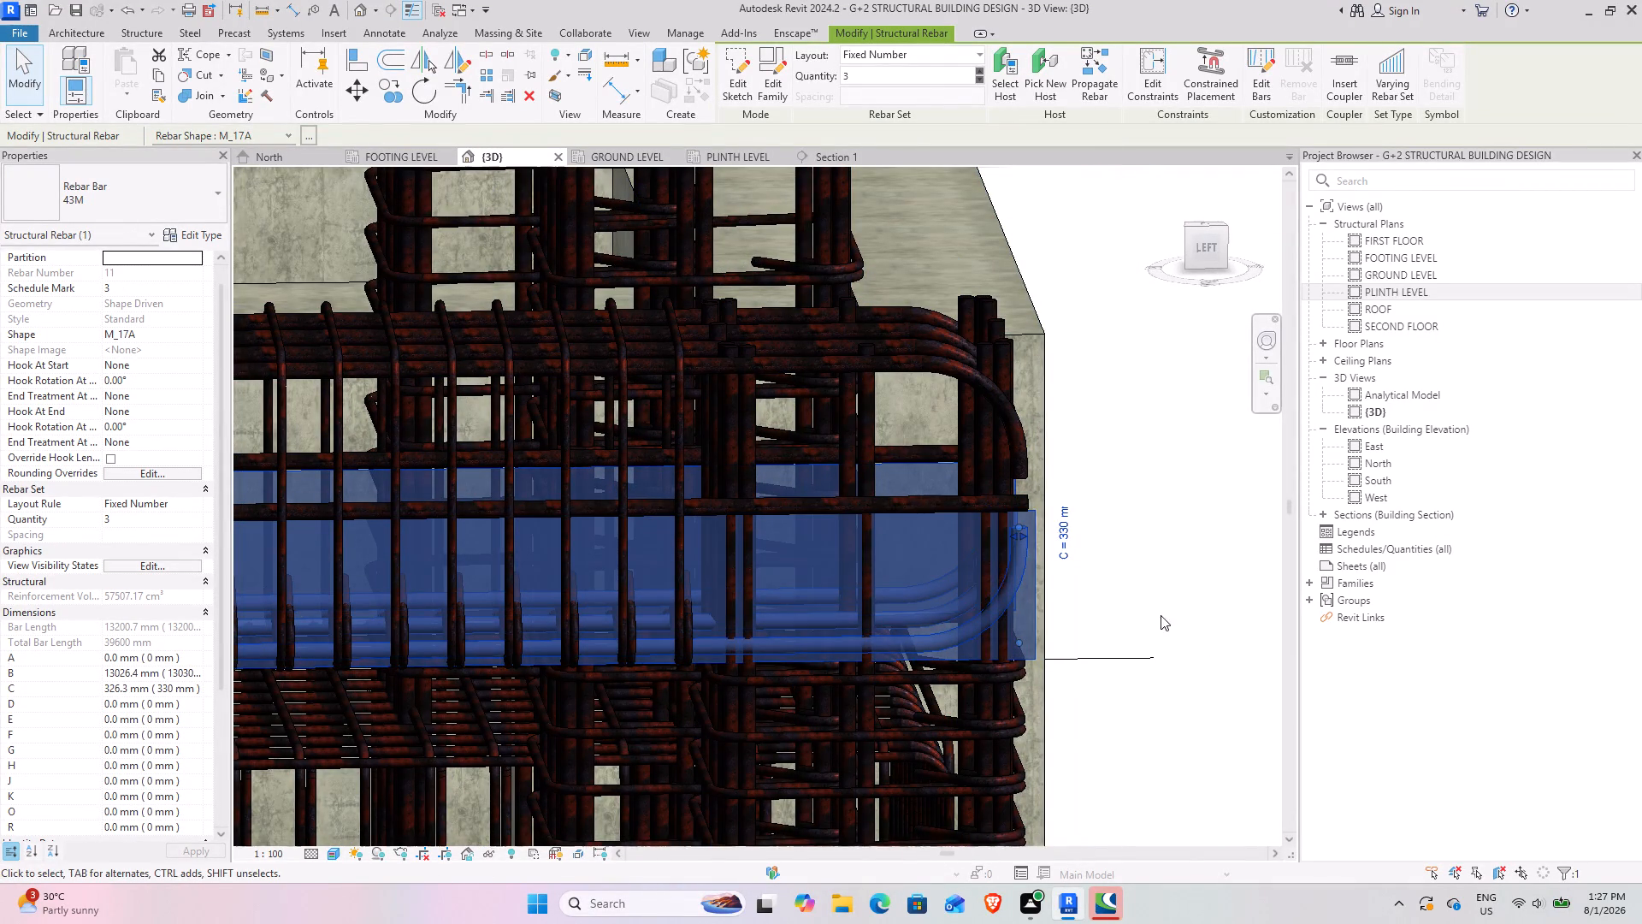
{"action": "left_click", "coordinate": [1159, 583]}
{"action": "scroll", "coordinate": [992, 544], "scroll_direction": "up", "scroll_amount": 4}
{"action": "middle_click_drag", "start_coordinate": [961, 598], "coordinate": [985, 589], "text": "shift"}
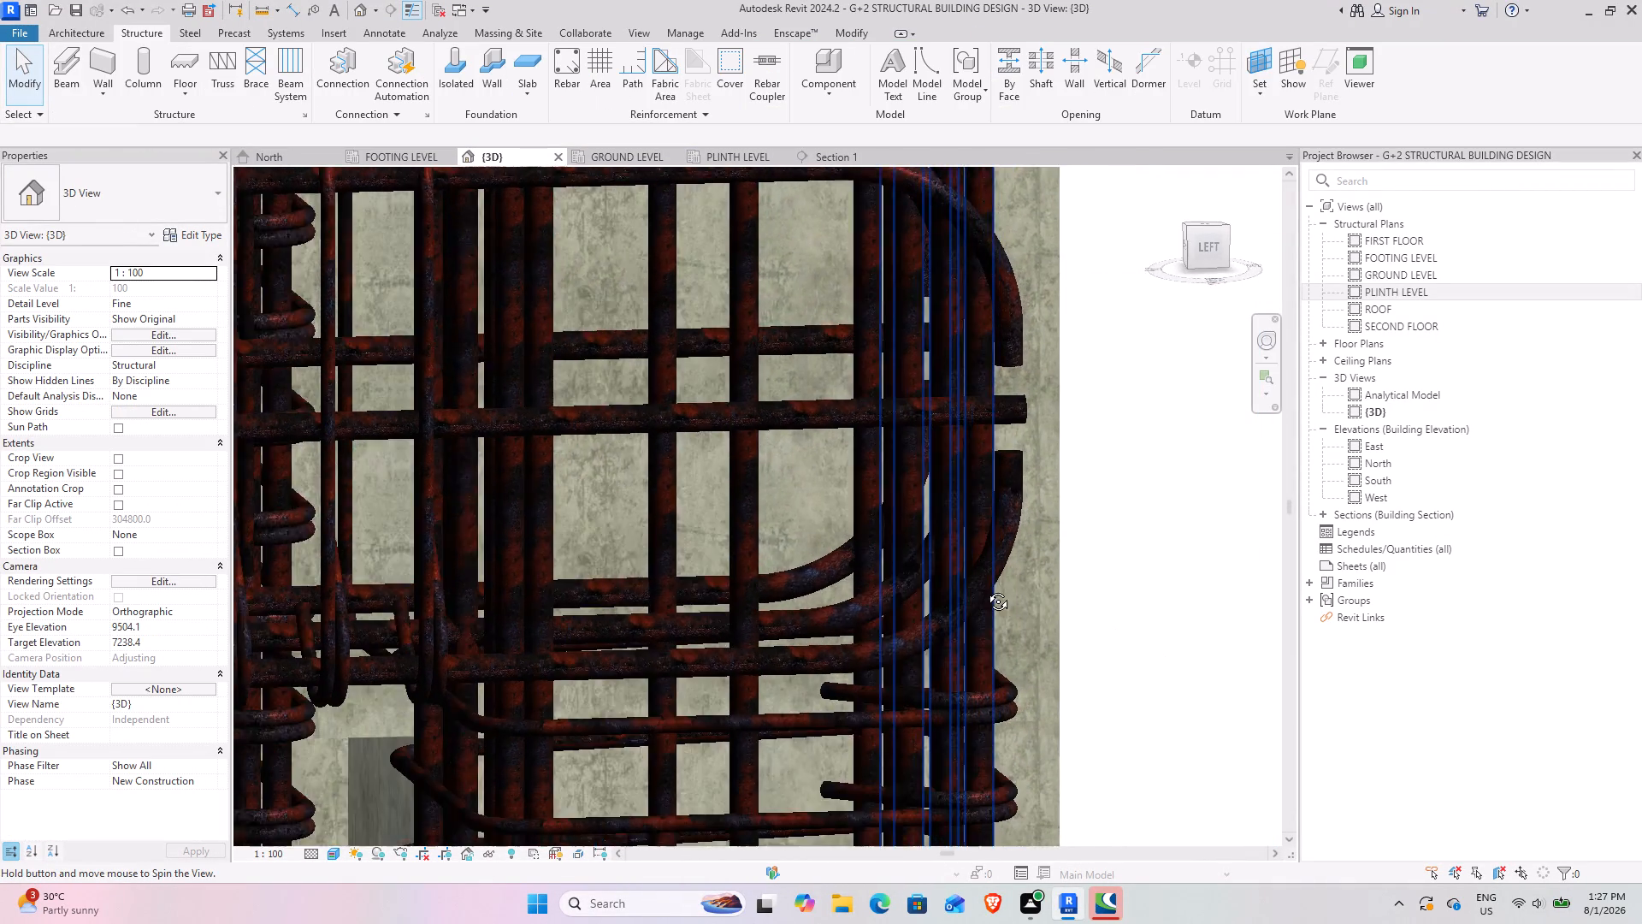
{"action": "middle_click_drag", "start_coordinate": [985, 589], "coordinate": [886, 569], "text": "shift"}
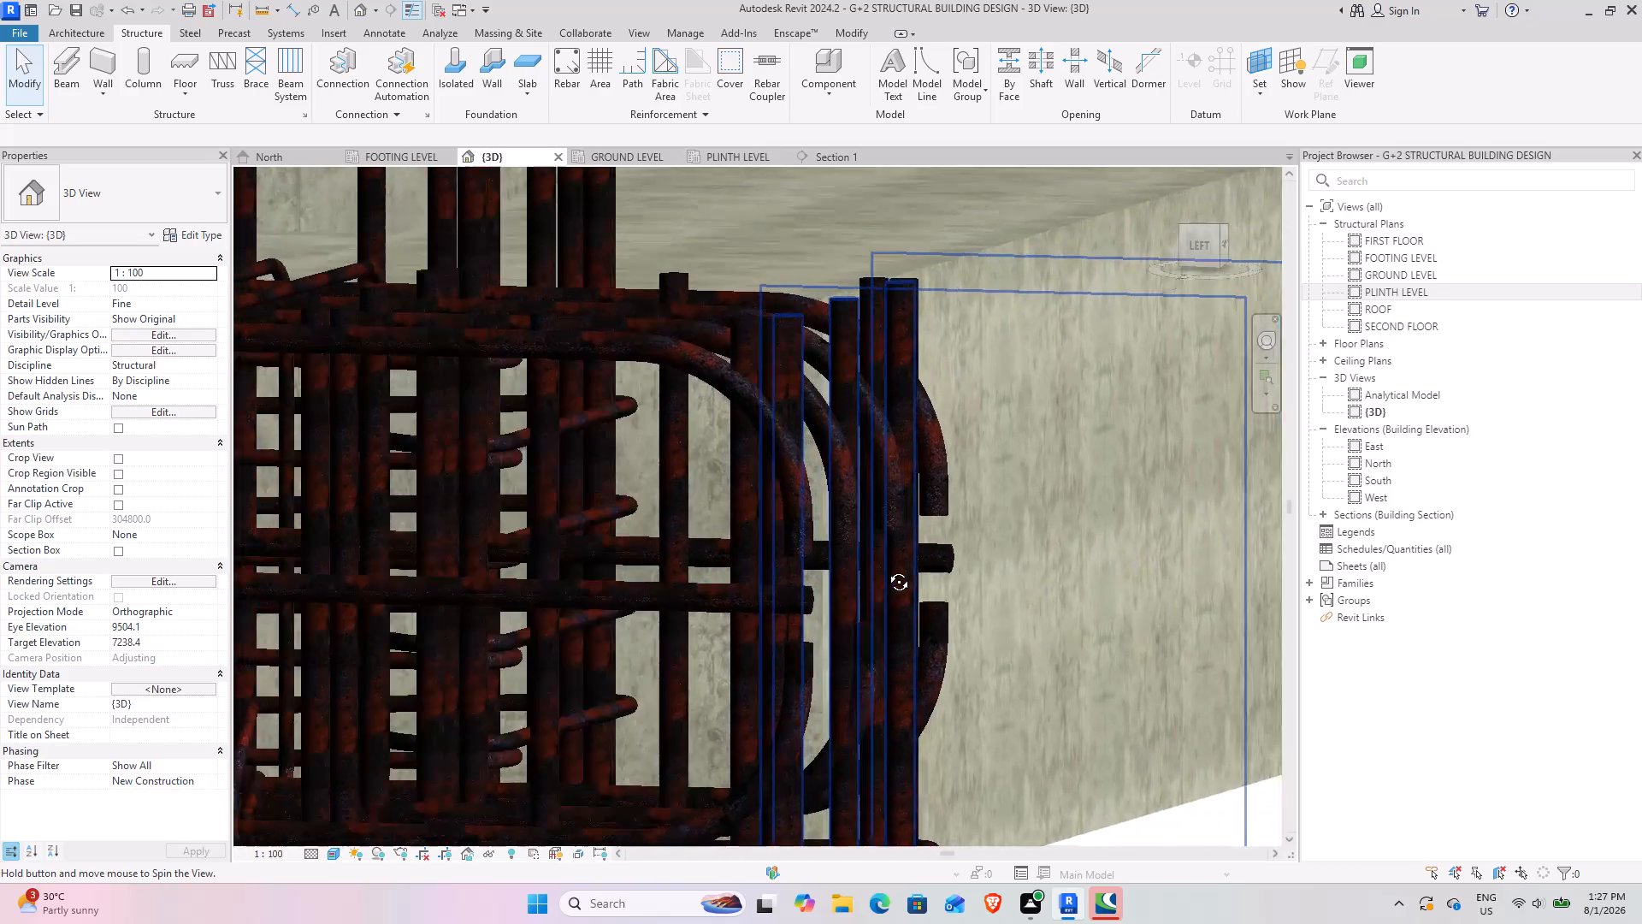
{"action": "middle_click_drag", "start_coordinate": [886, 569], "coordinate": [966, 524], "text": "shift"}
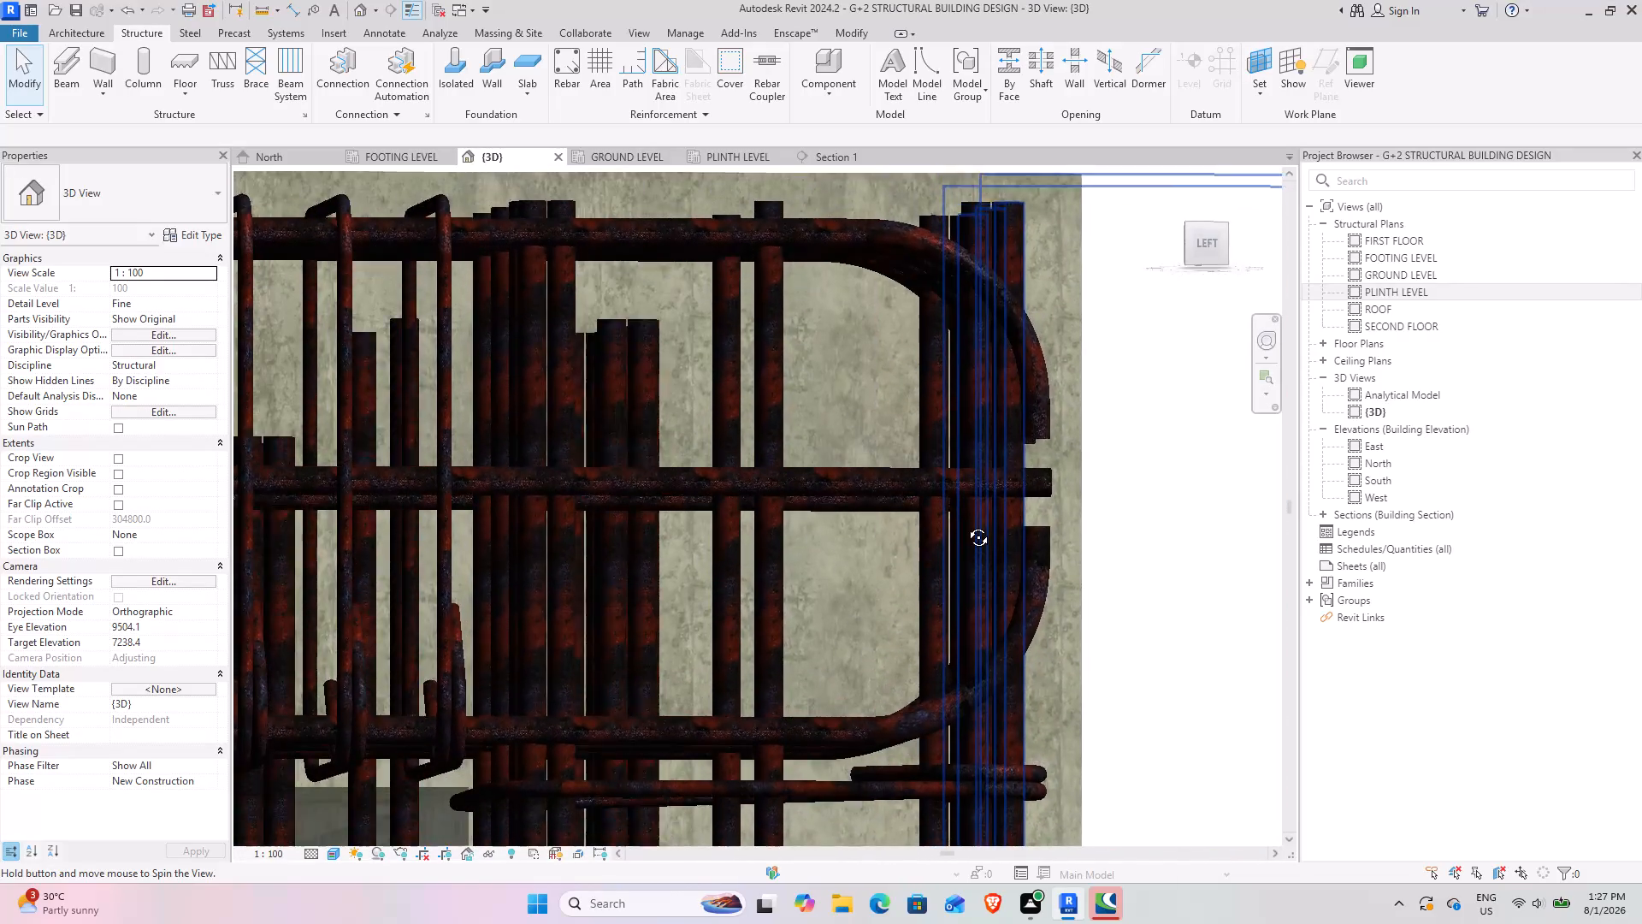
In the bottom 43M bars' sketch, delete the vertical leg at the corner column and redraw it 1' upward from the bar end.
{"action": "middle_click_drag", "start_coordinate": [966, 524], "coordinate": [976, 553], "text": "shift"}
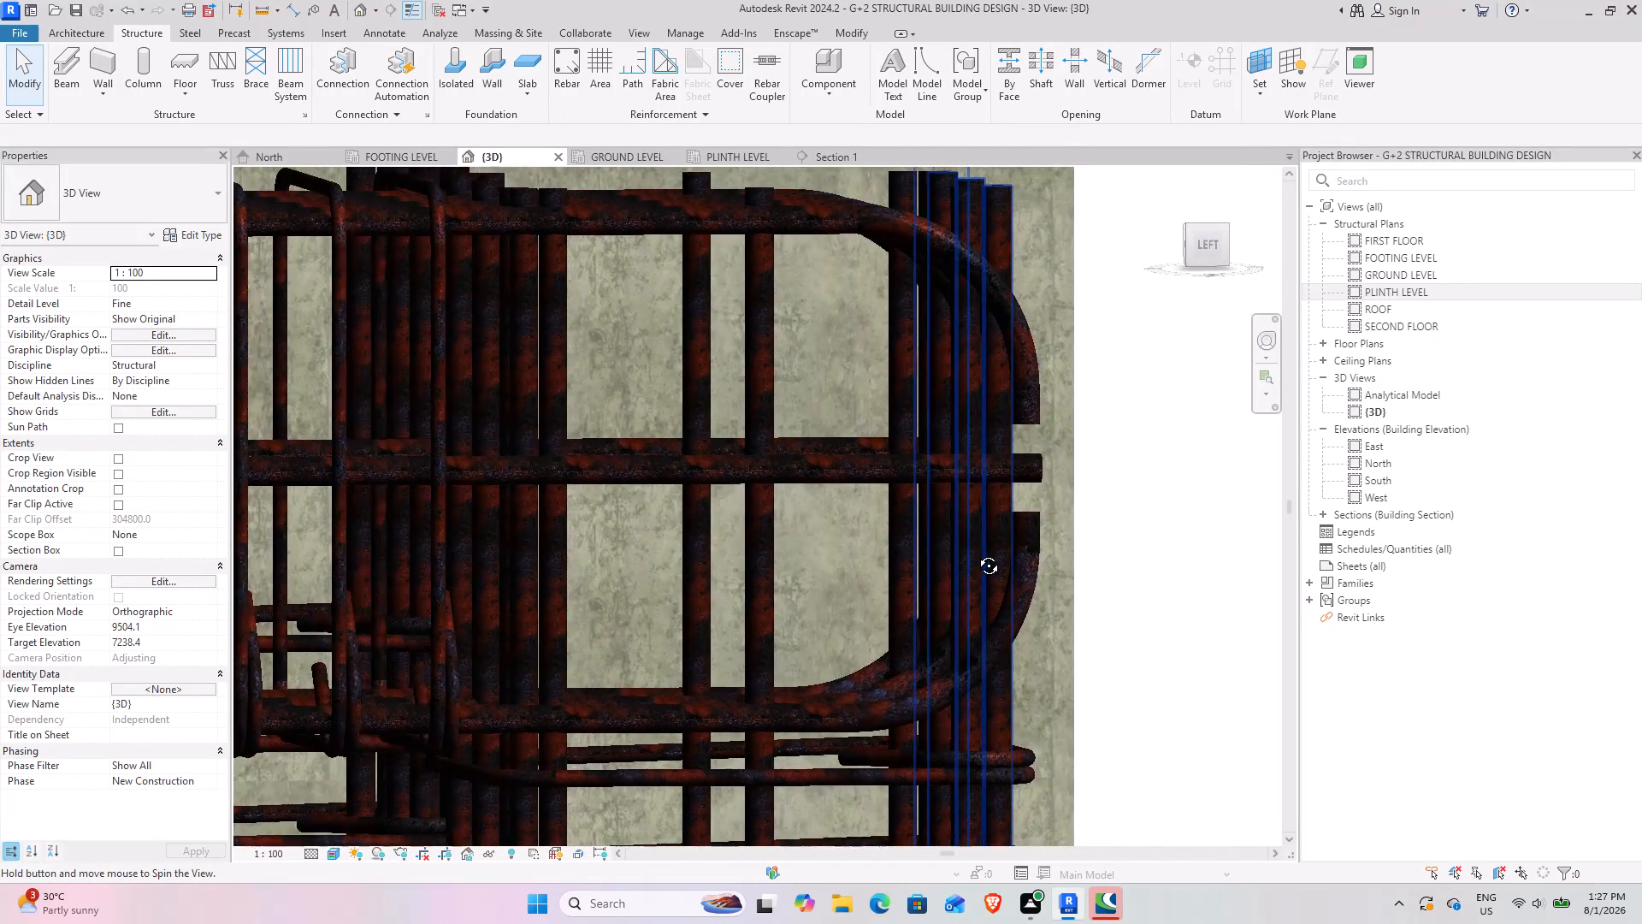
{"action": "middle_click_drag", "start_coordinate": [976, 553], "coordinate": [977, 562], "text": "shift"}
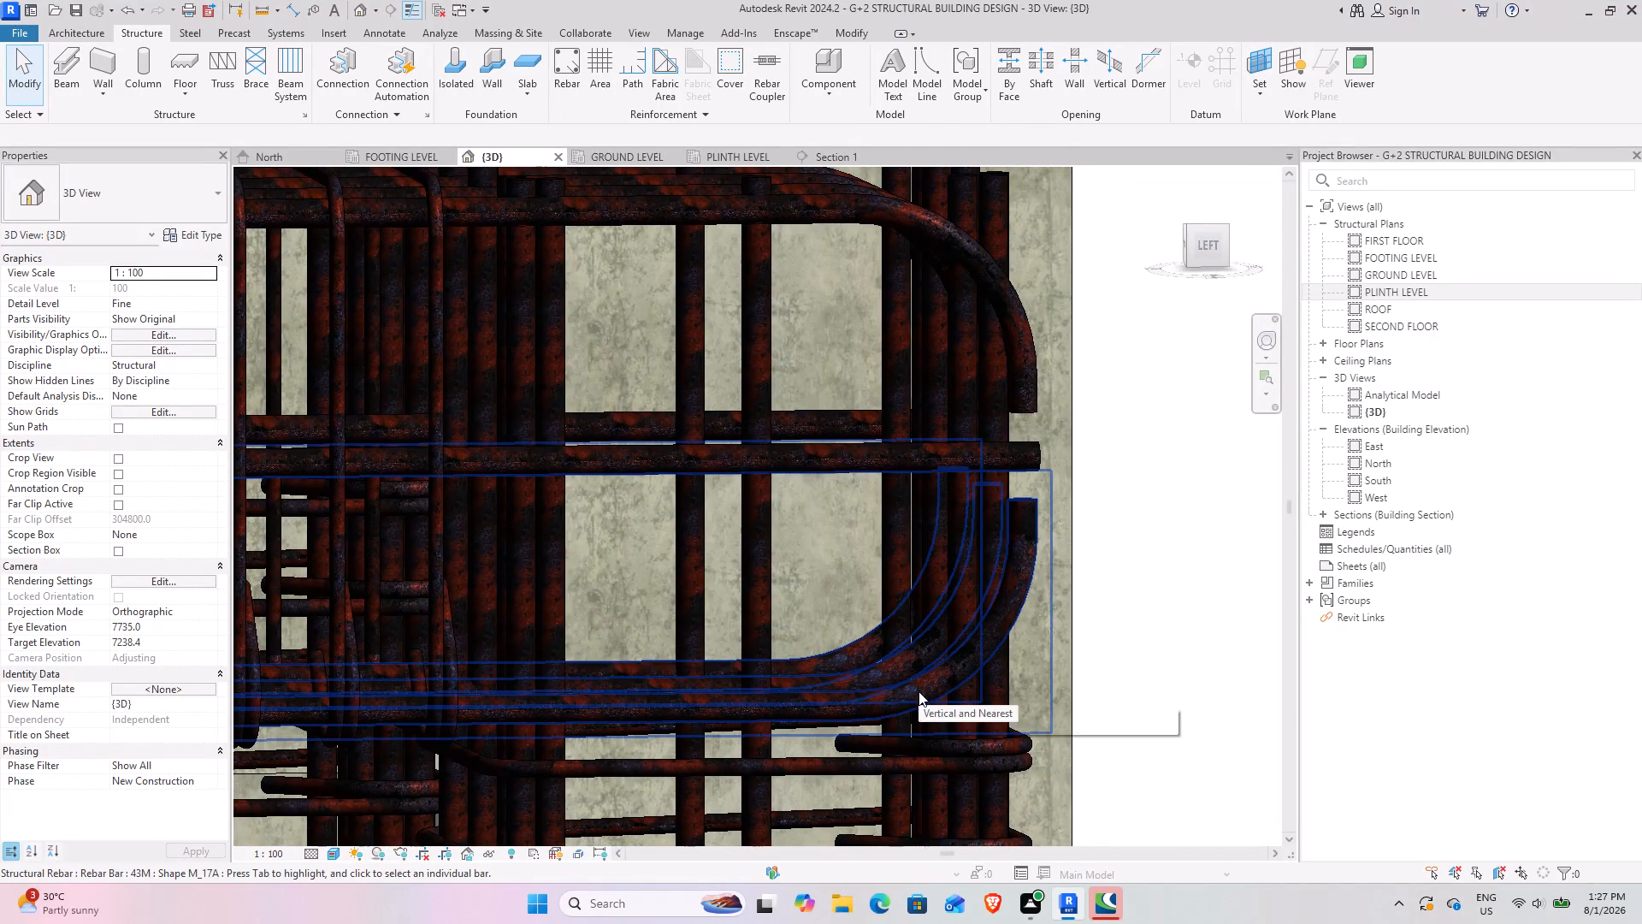
{"action": "left_click", "coordinate": [918, 691]}
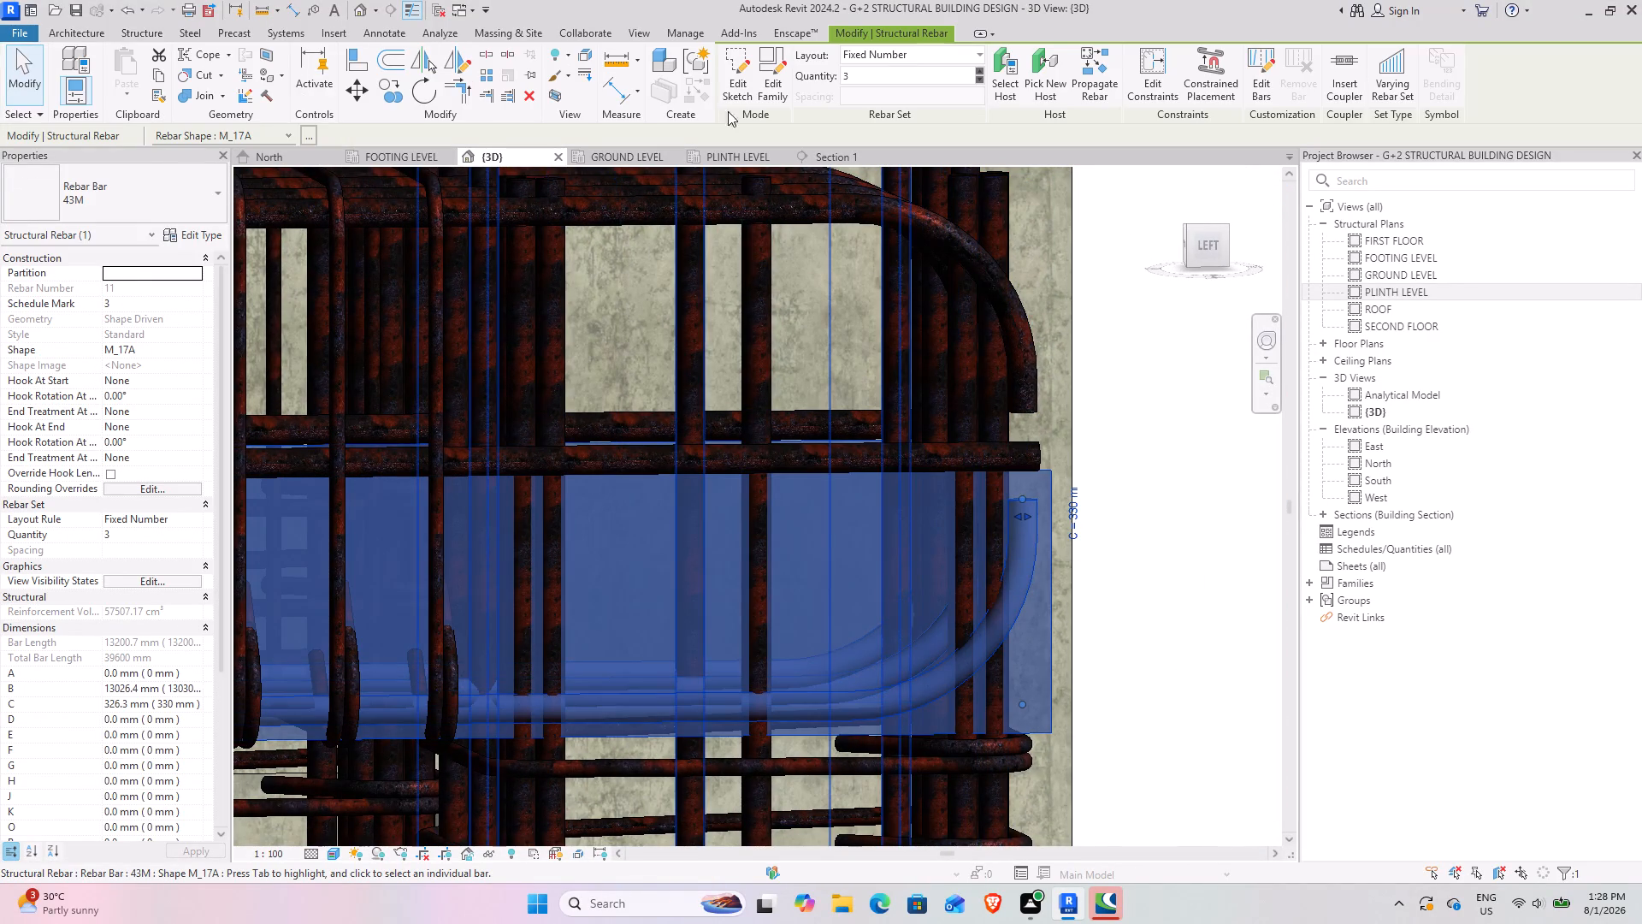
{"action": "left_click", "coordinate": [737, 63]}
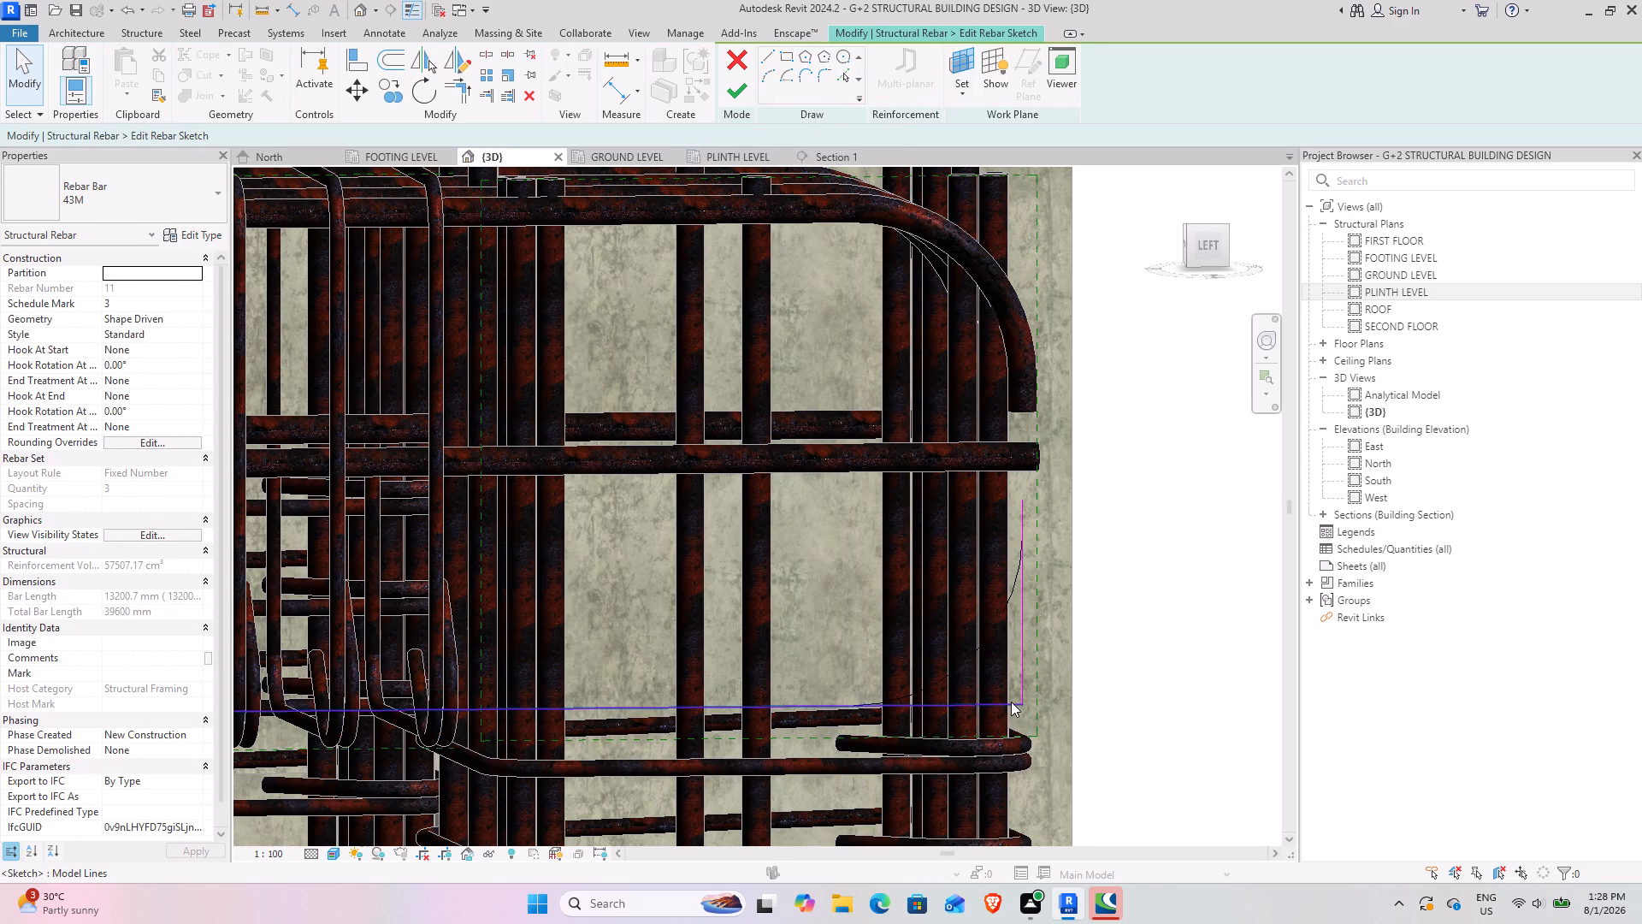
{"action": "left_click", "coordinate": [1019, 632]}
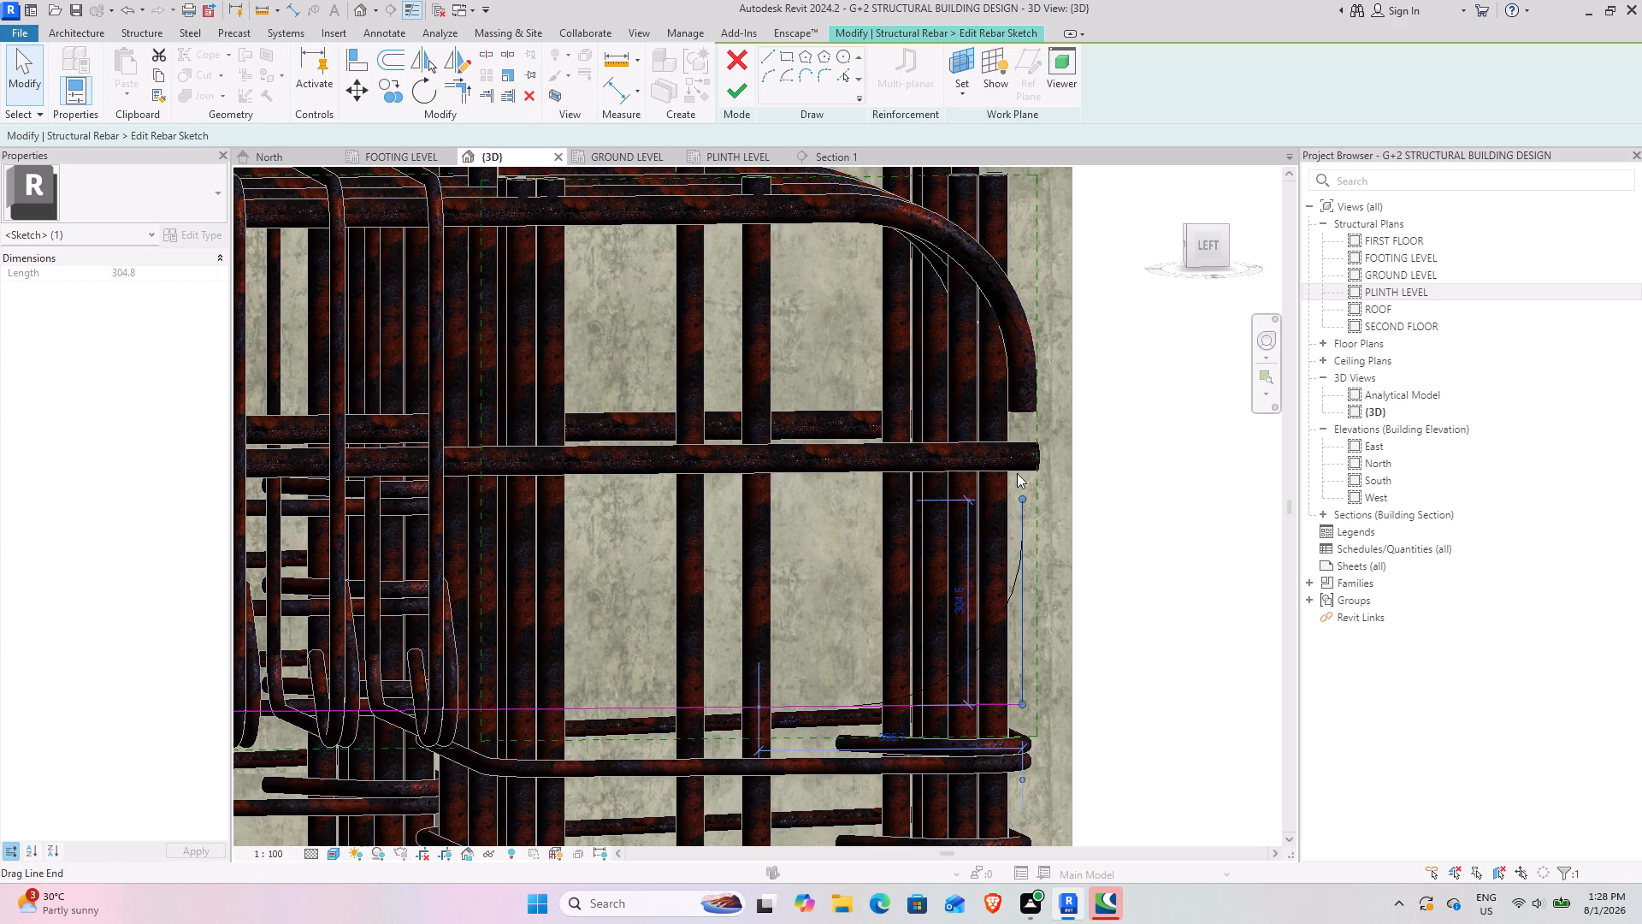
{"action": "left_click", "coordinate": [538, 98]}
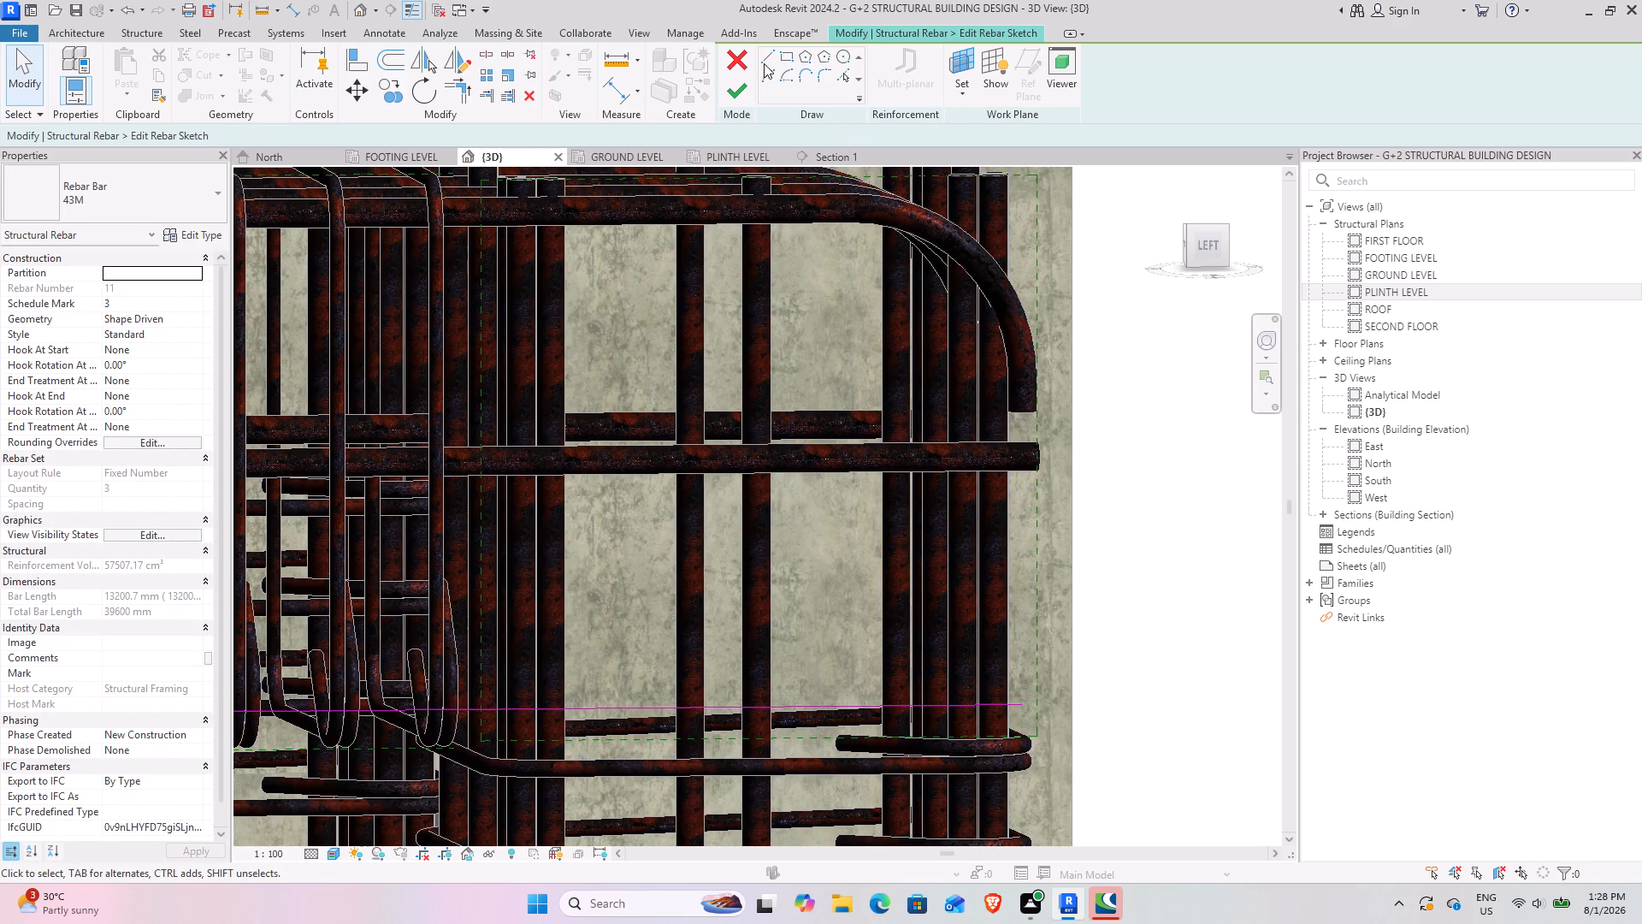
{"action": "left_click", "coordinate": [764, 63]}
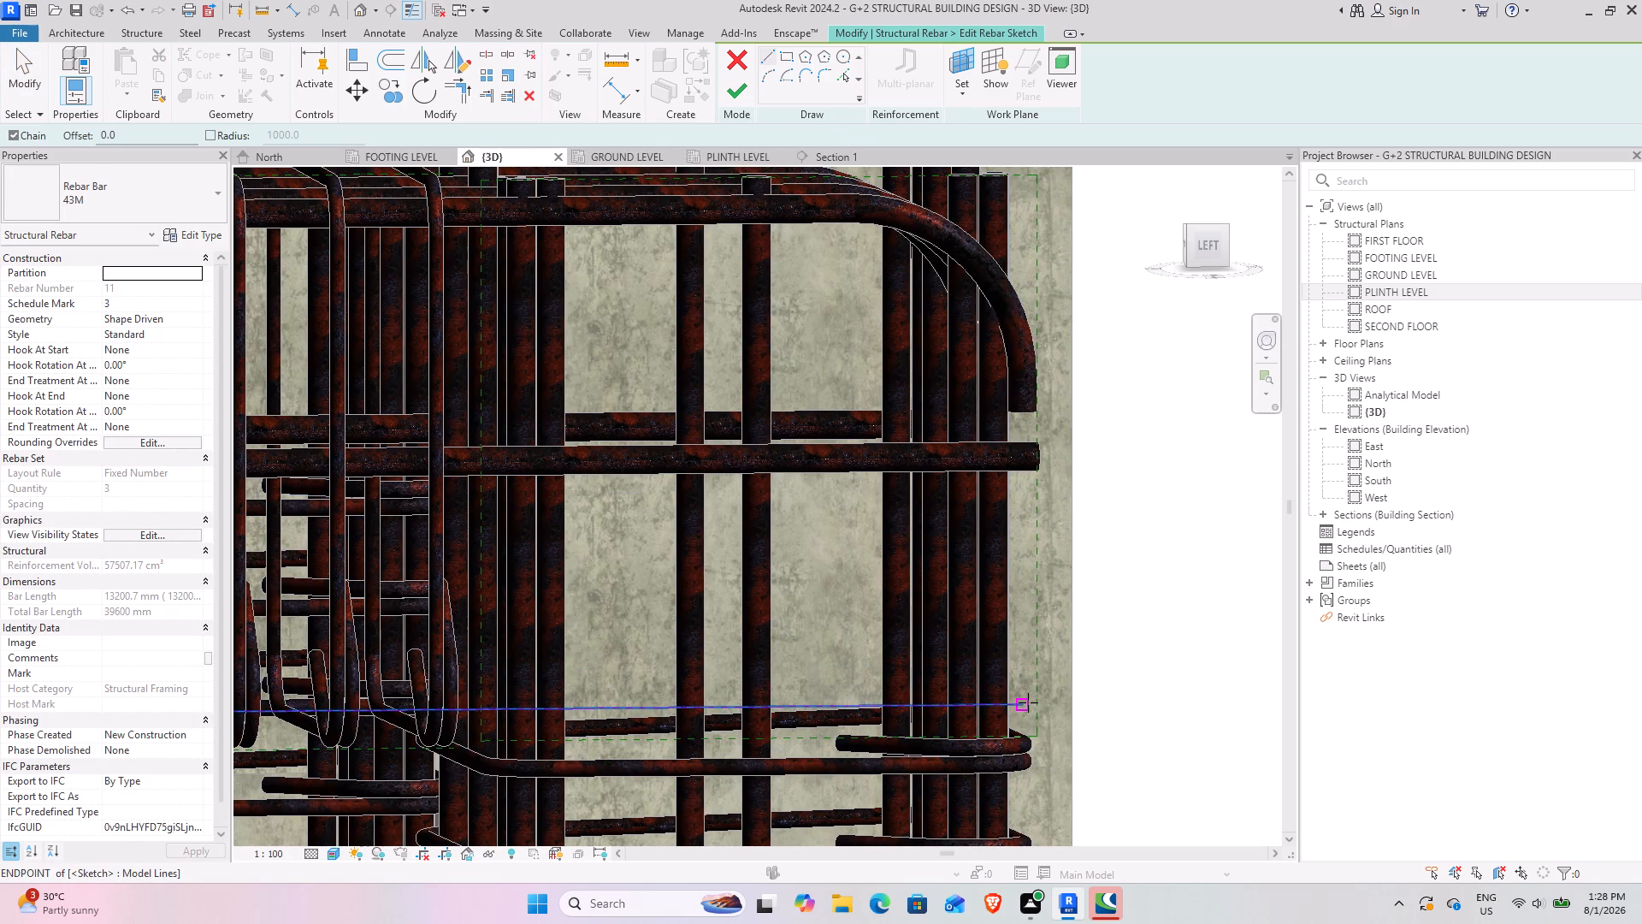
{"action": "left_click", "coordinate": [1028, 702]}
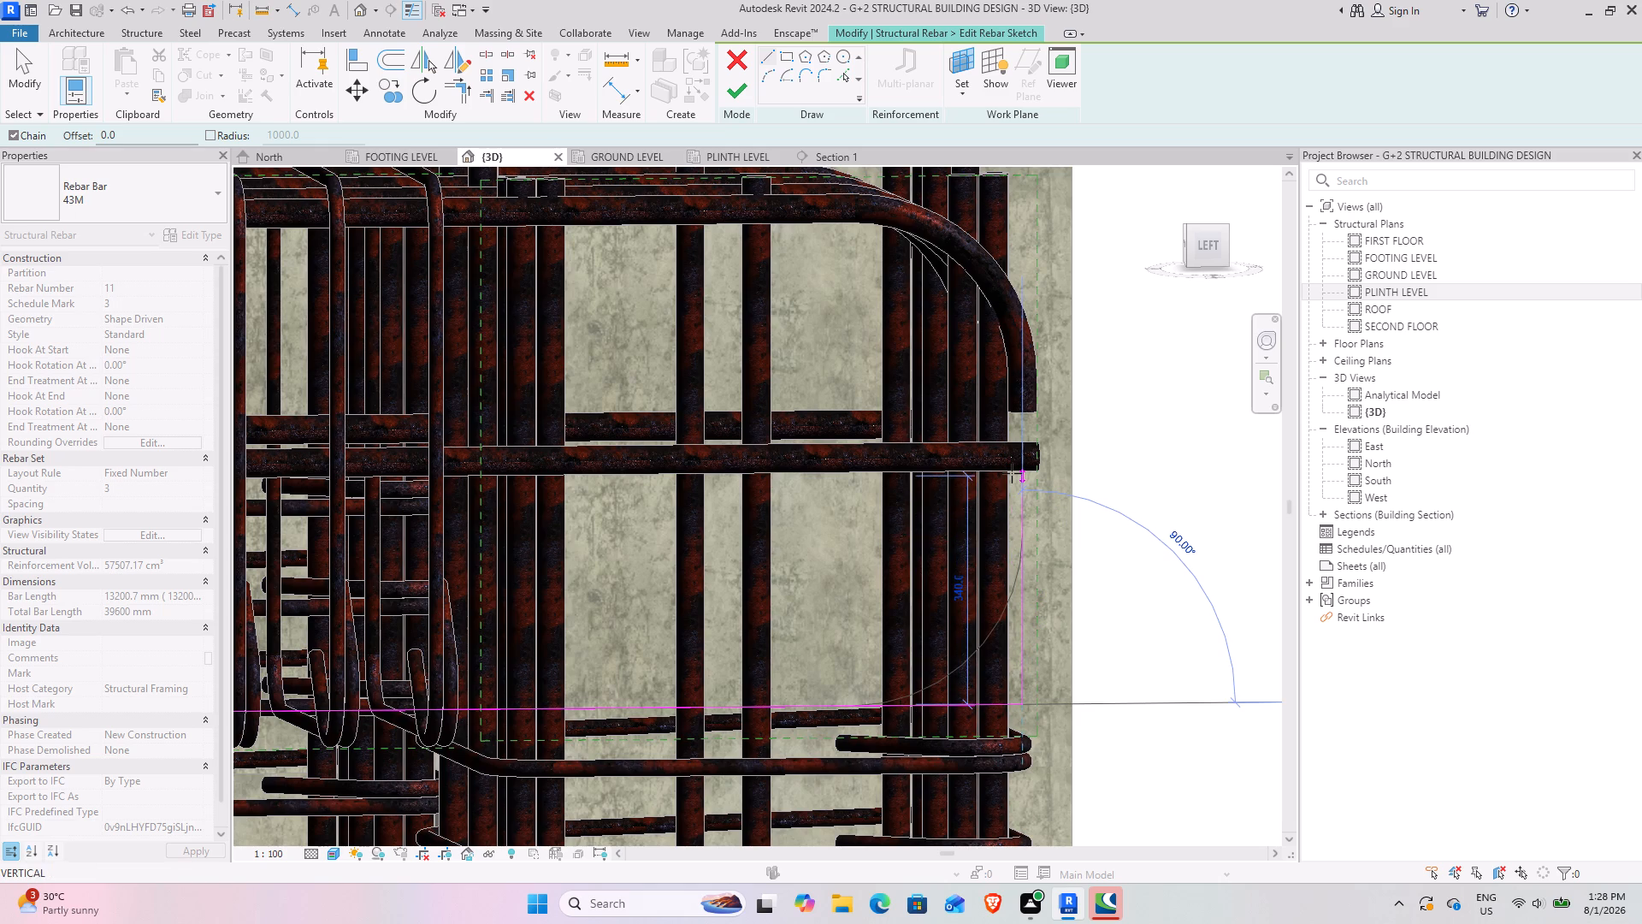
{"action": "type", "text": "1'"}
{"action": "key", "text": "Return"}
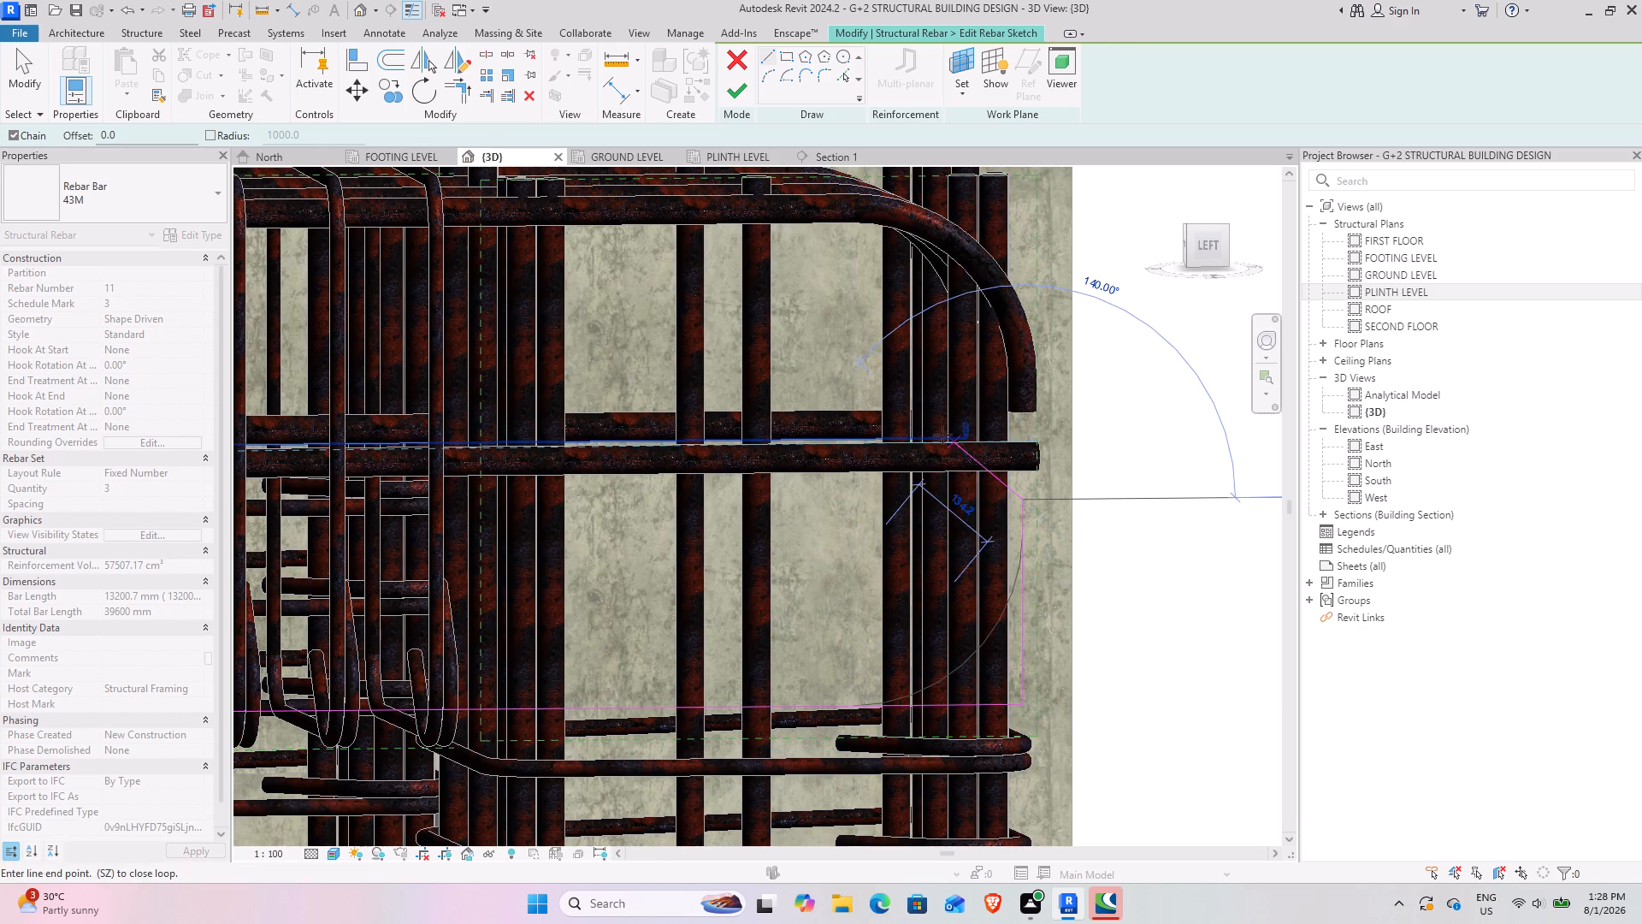
{"action": "key", "text": "Escape"}
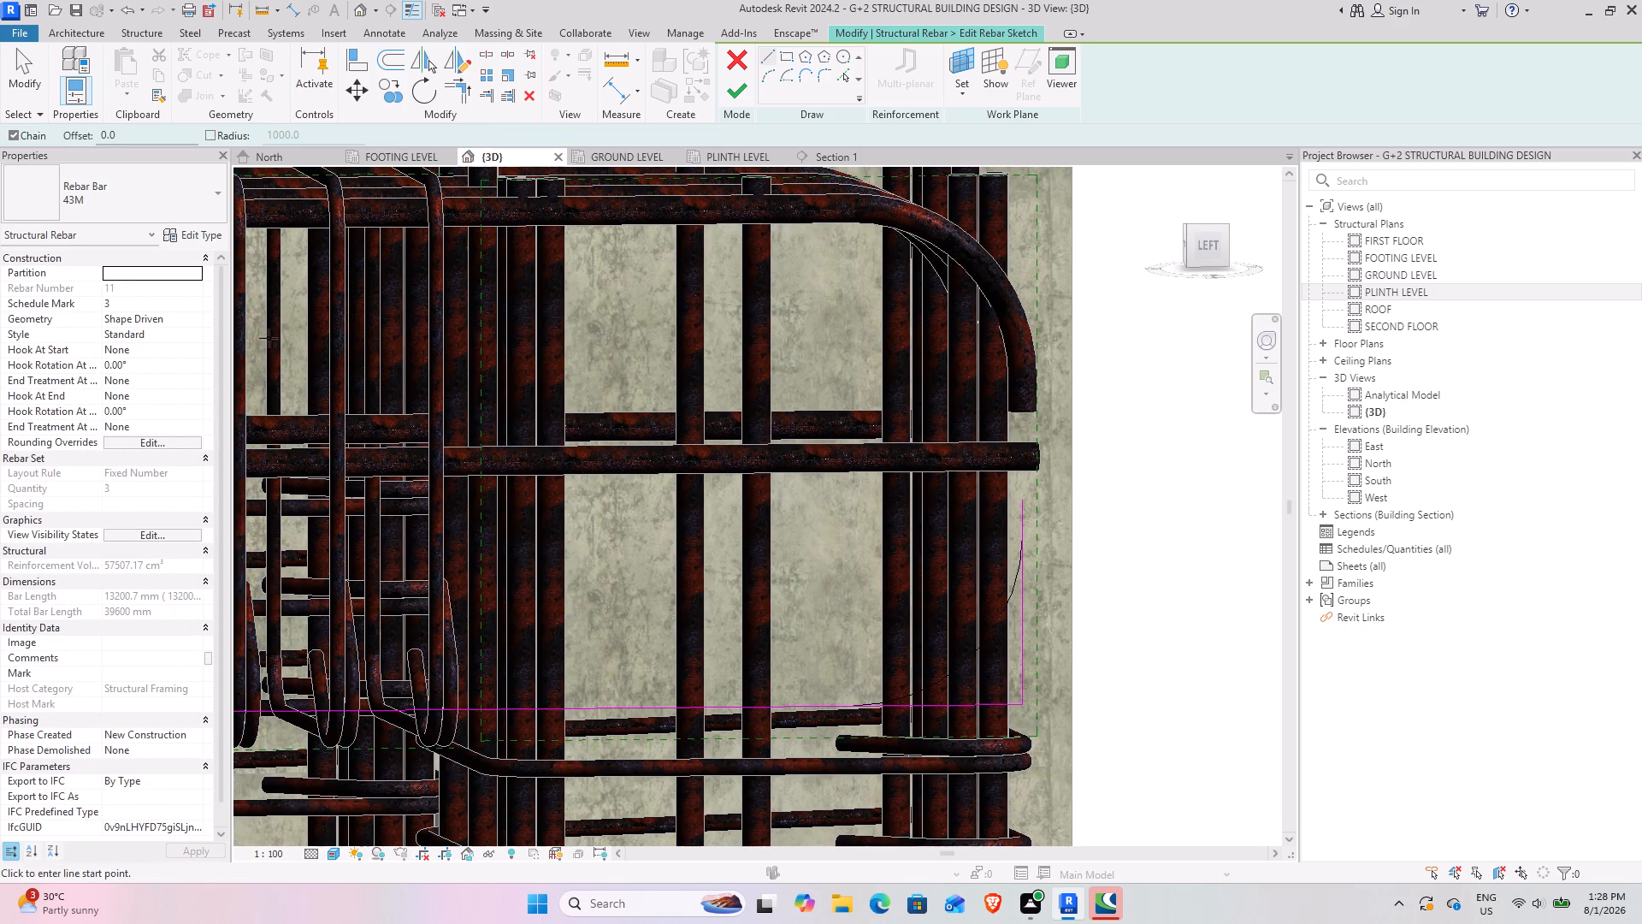
{"action": "left_click", "coordinate": [741, 86]}
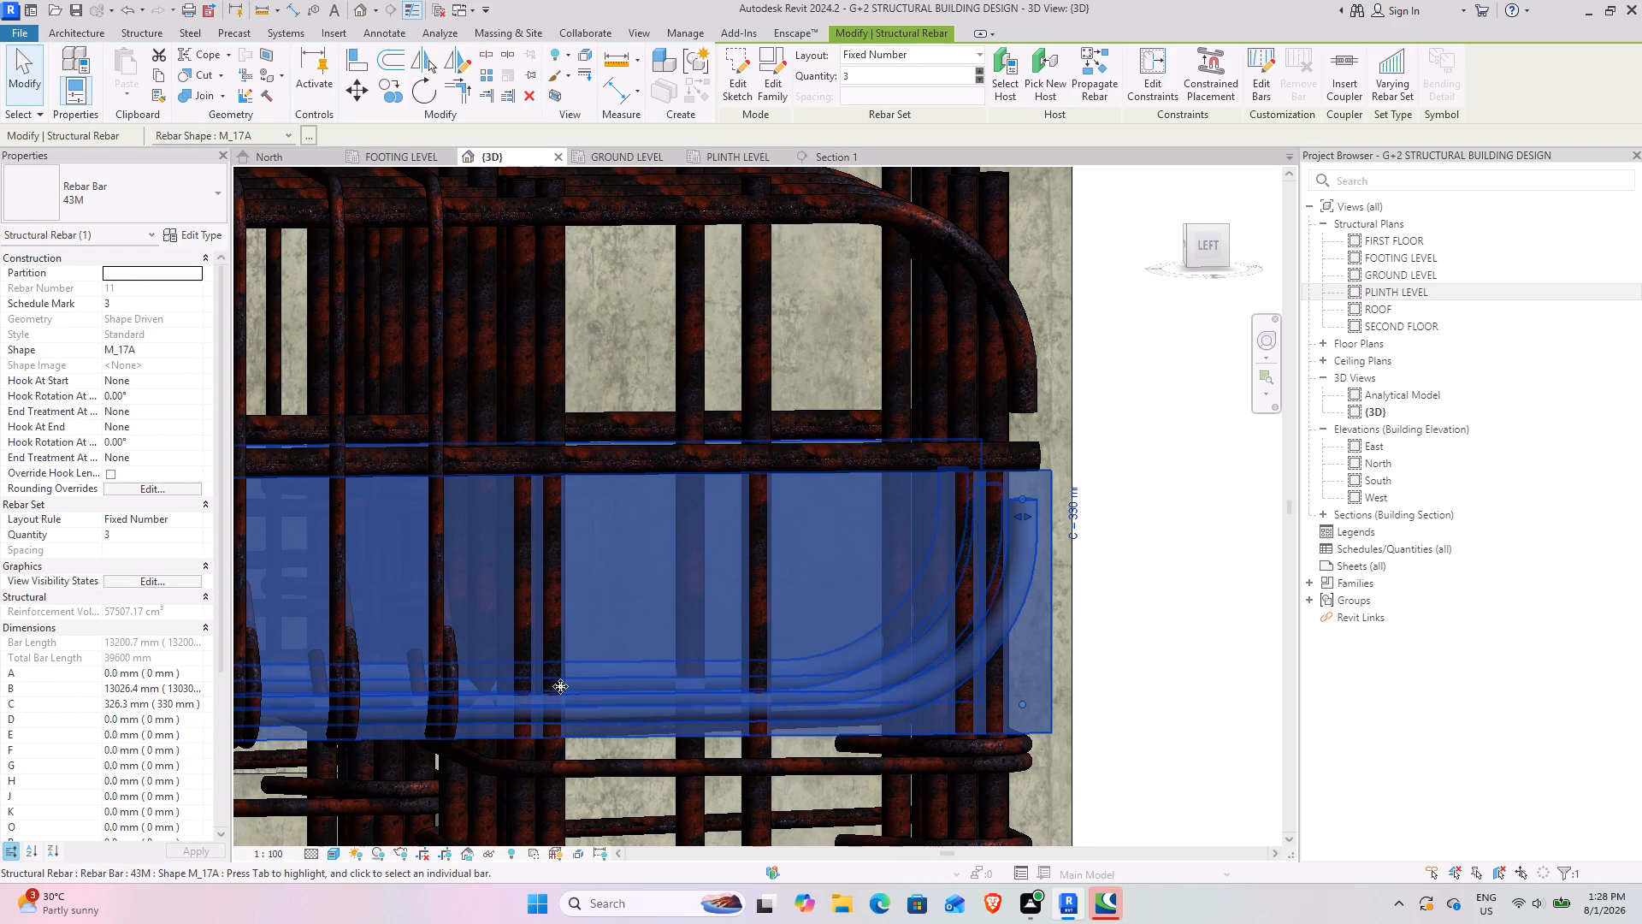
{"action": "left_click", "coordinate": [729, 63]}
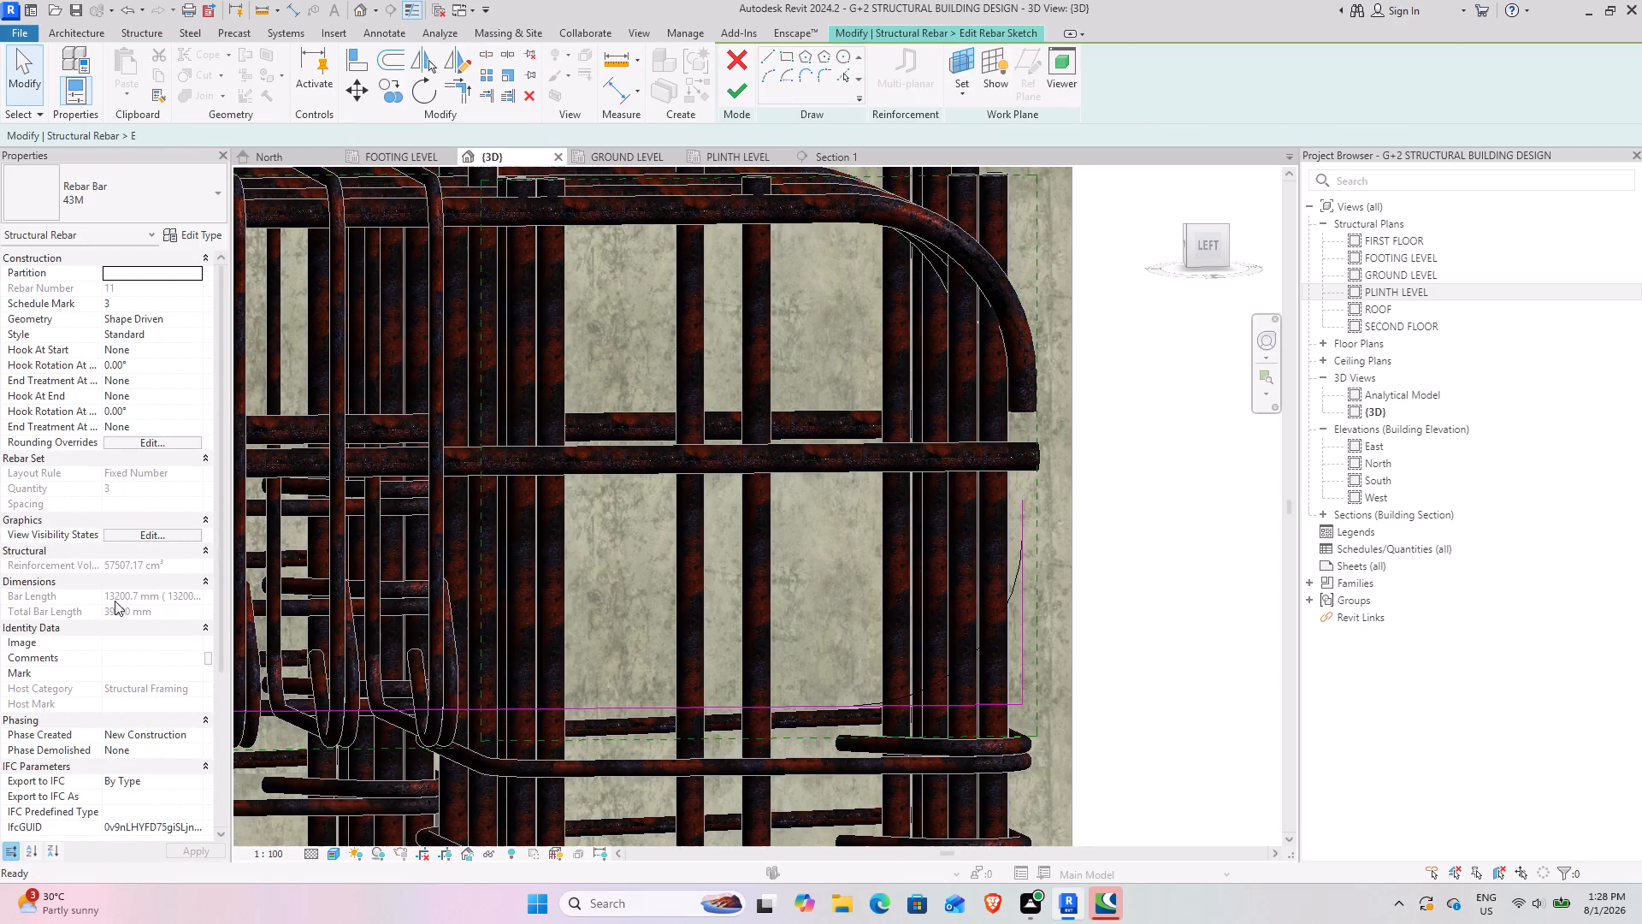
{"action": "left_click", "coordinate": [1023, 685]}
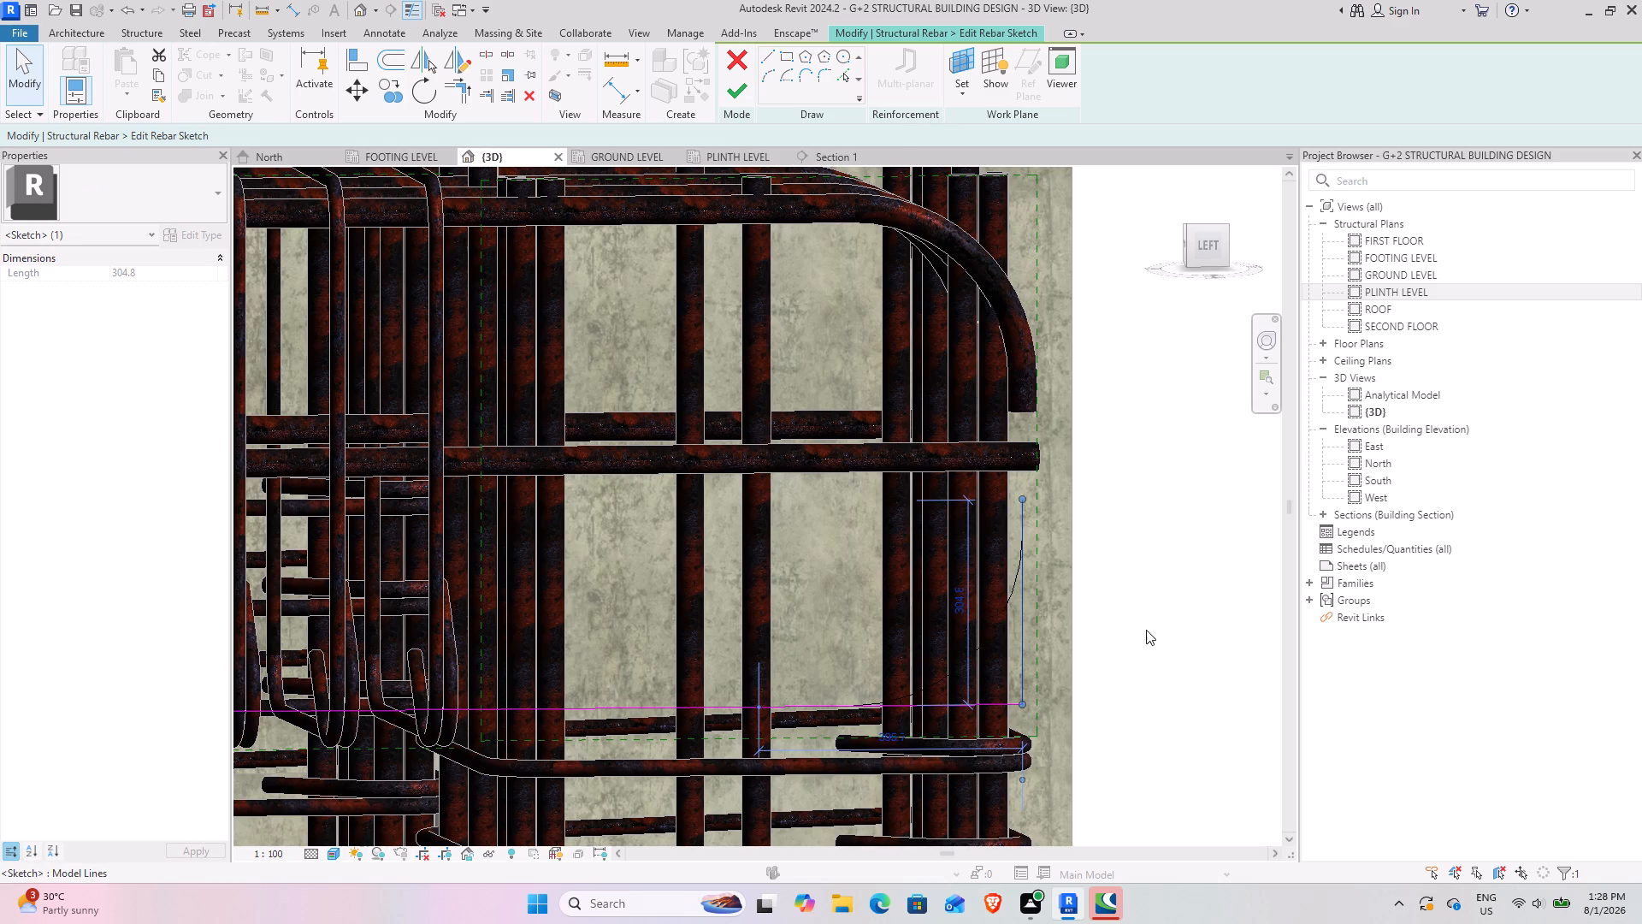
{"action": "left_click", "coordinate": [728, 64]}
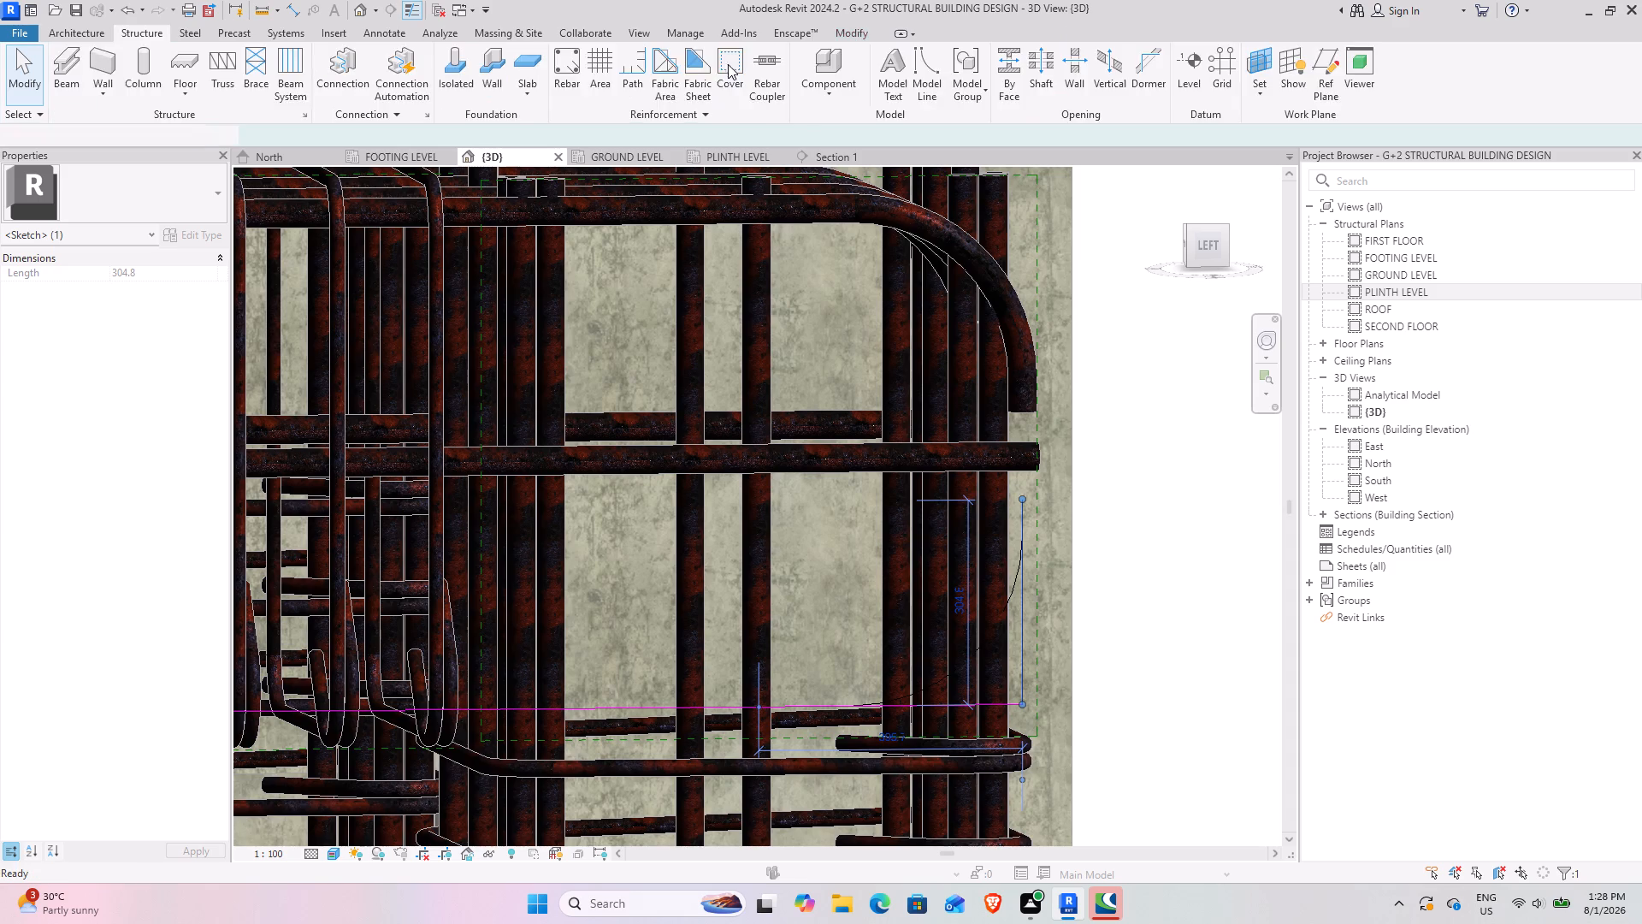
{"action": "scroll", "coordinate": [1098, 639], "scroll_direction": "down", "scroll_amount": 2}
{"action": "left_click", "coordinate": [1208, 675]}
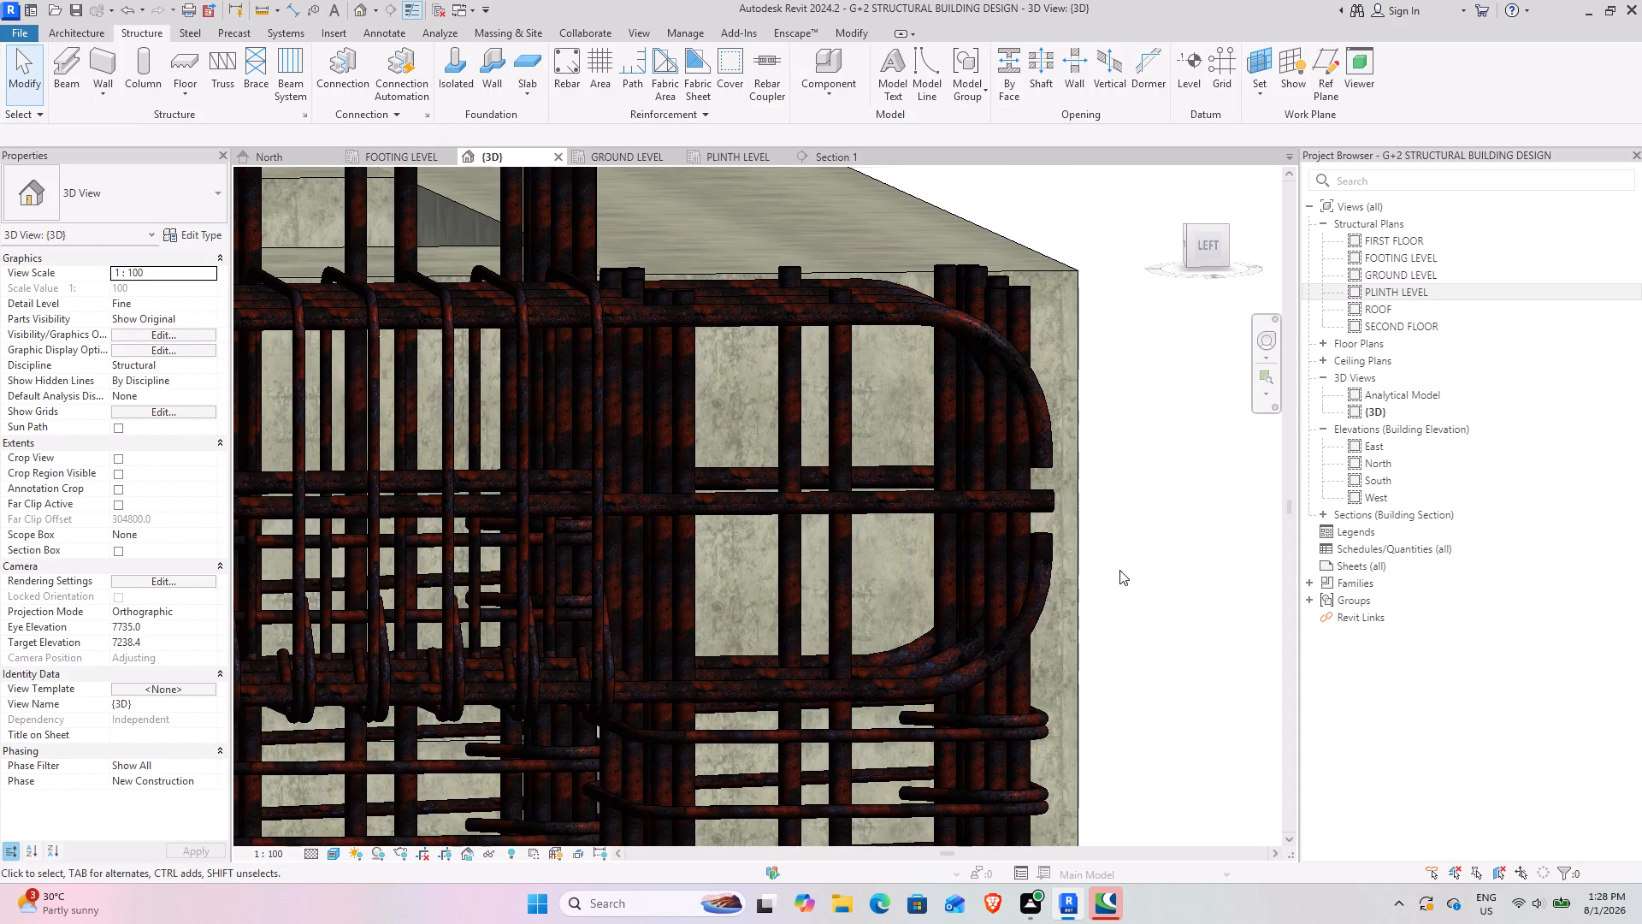
Edit the sketch of the ground beam's top 43M bars, adding a 1' vertical leg downward from their straight end at the beam's opposite end.
{"action": "scroll", "coordinate": [1119, 570], "scroll_direction": "down", "scroll_amount": 4}
{"action": "scroll", "coordinate": [853, 631], "scroll_direction": "down", "scroll_amount": 2}
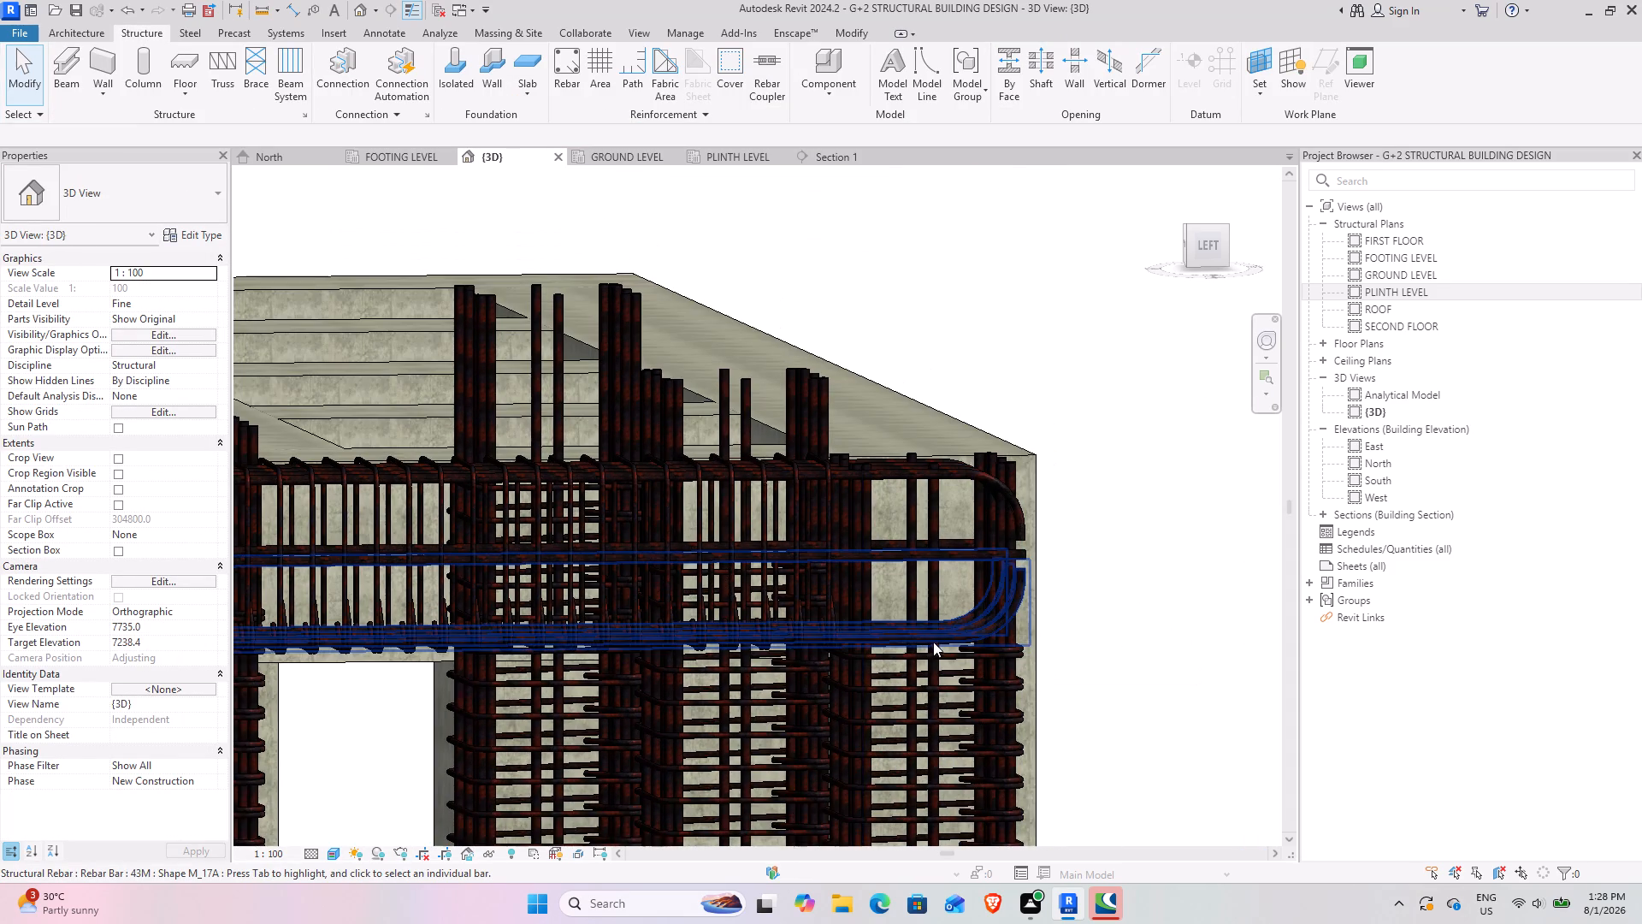
{"action": "middle_click_drag", "start_coordinate": [935, 654], "coordinate": [853, 665], "text": "shift"}
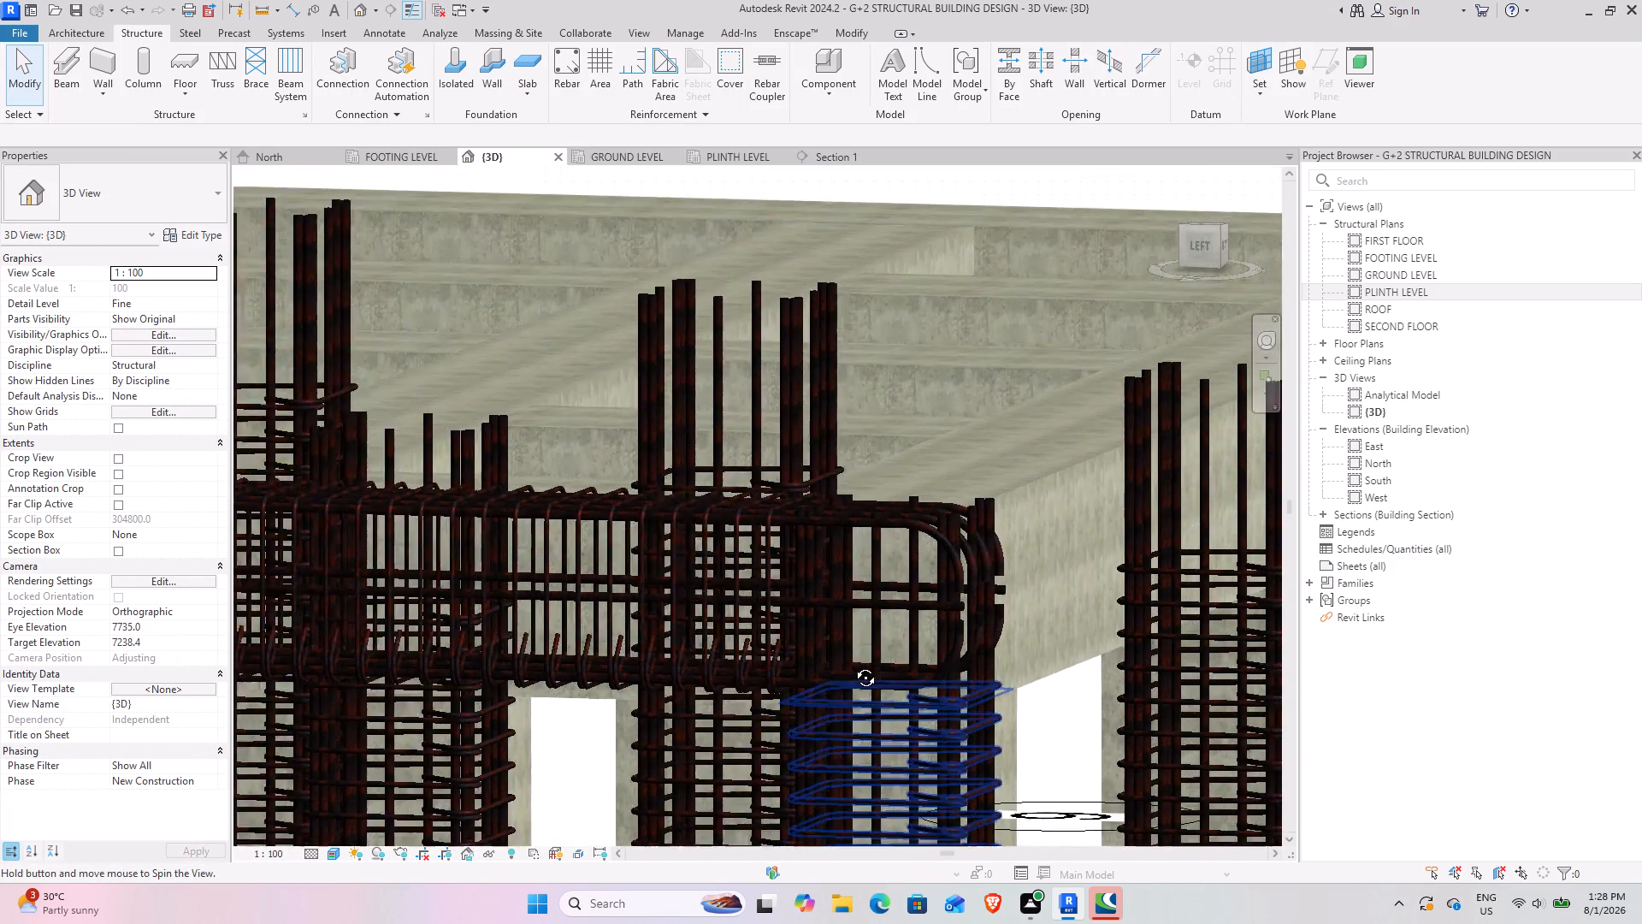
{"action": "middle_click_drag", "start_coordinate": [853, 665], "coordinate": [875, 694], "text": "shift"}
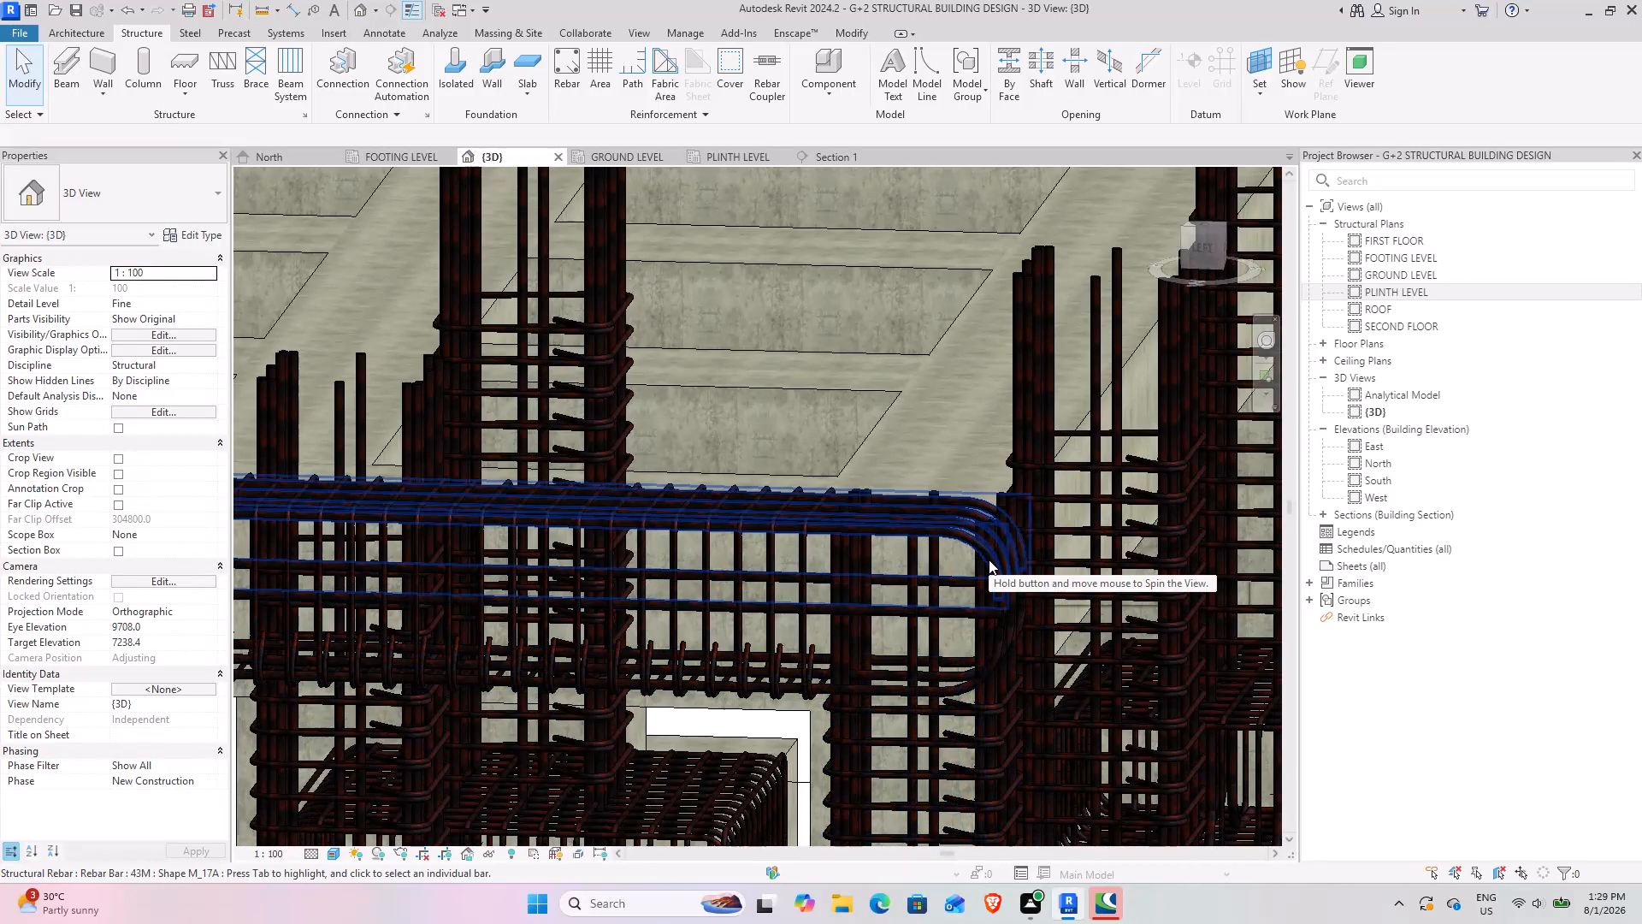
{"action": "scroll", "coordinate": [812, 594], "scroll_direction": "down", "scroll_amount": 4}
{"action": "middle_click_drag", "start_coordinate": [552, 628], "coordinate": [1042, 606]}
{"action": "middle_click_drag", "start_coordinate": [531, 568], "coordinate": [545, 568]}
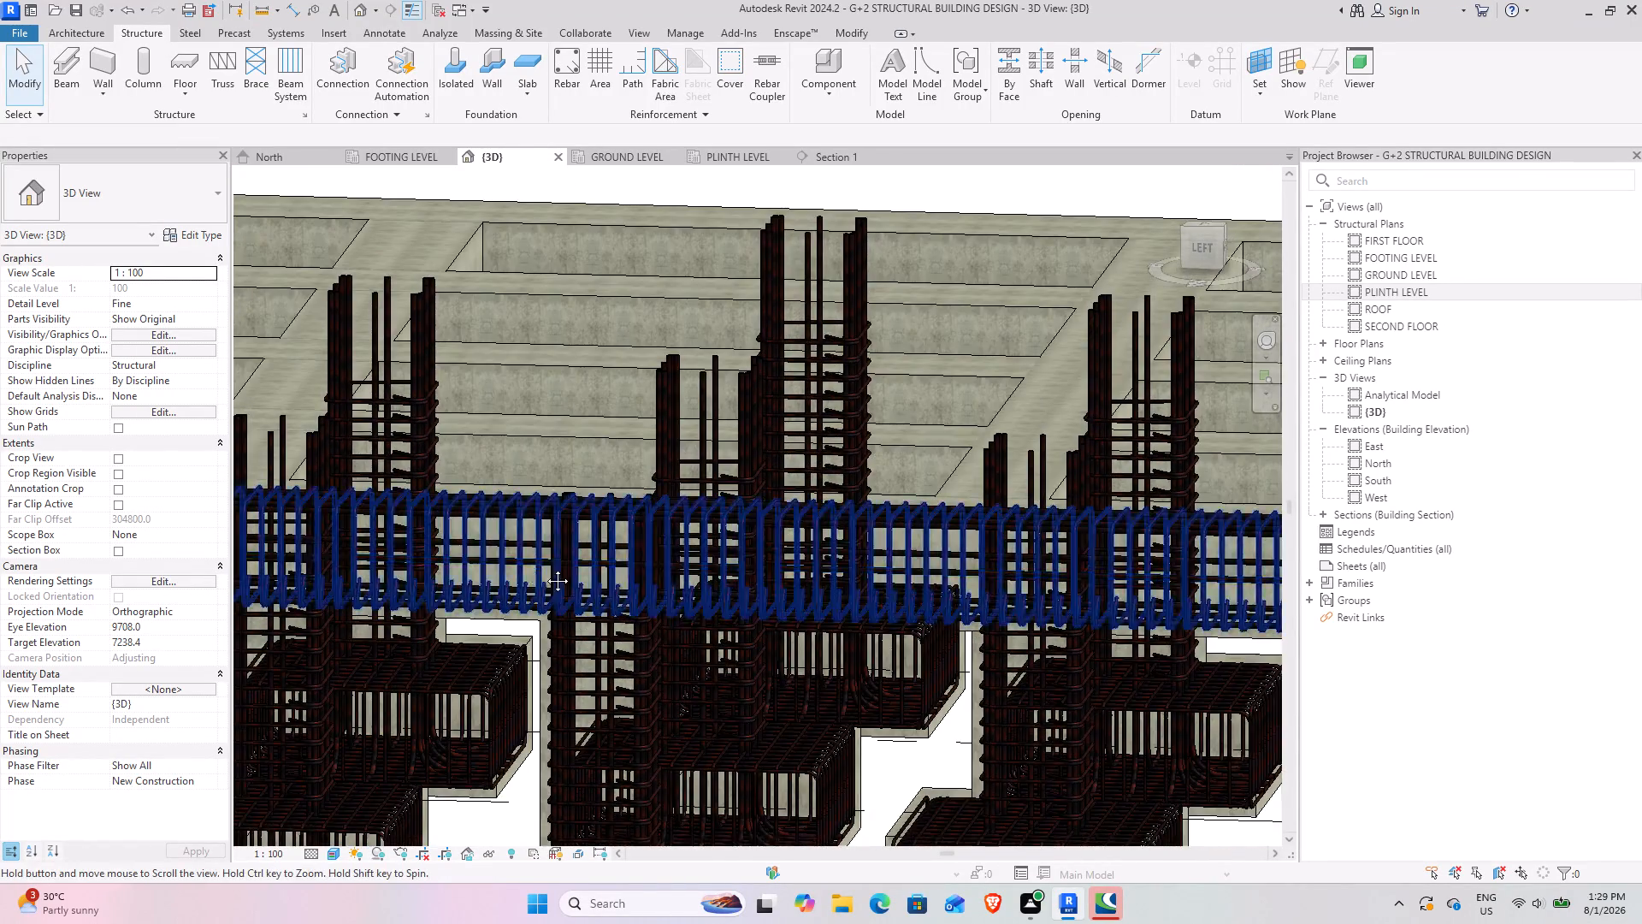
{"action": "middle_click_drag", "start_coordinate": [545, 568], "coordinate": [1231, 614]}
{"action": "scroll", "coordinate": [508, 509], "scroll_direction": "up", "scroll_amount": 7}
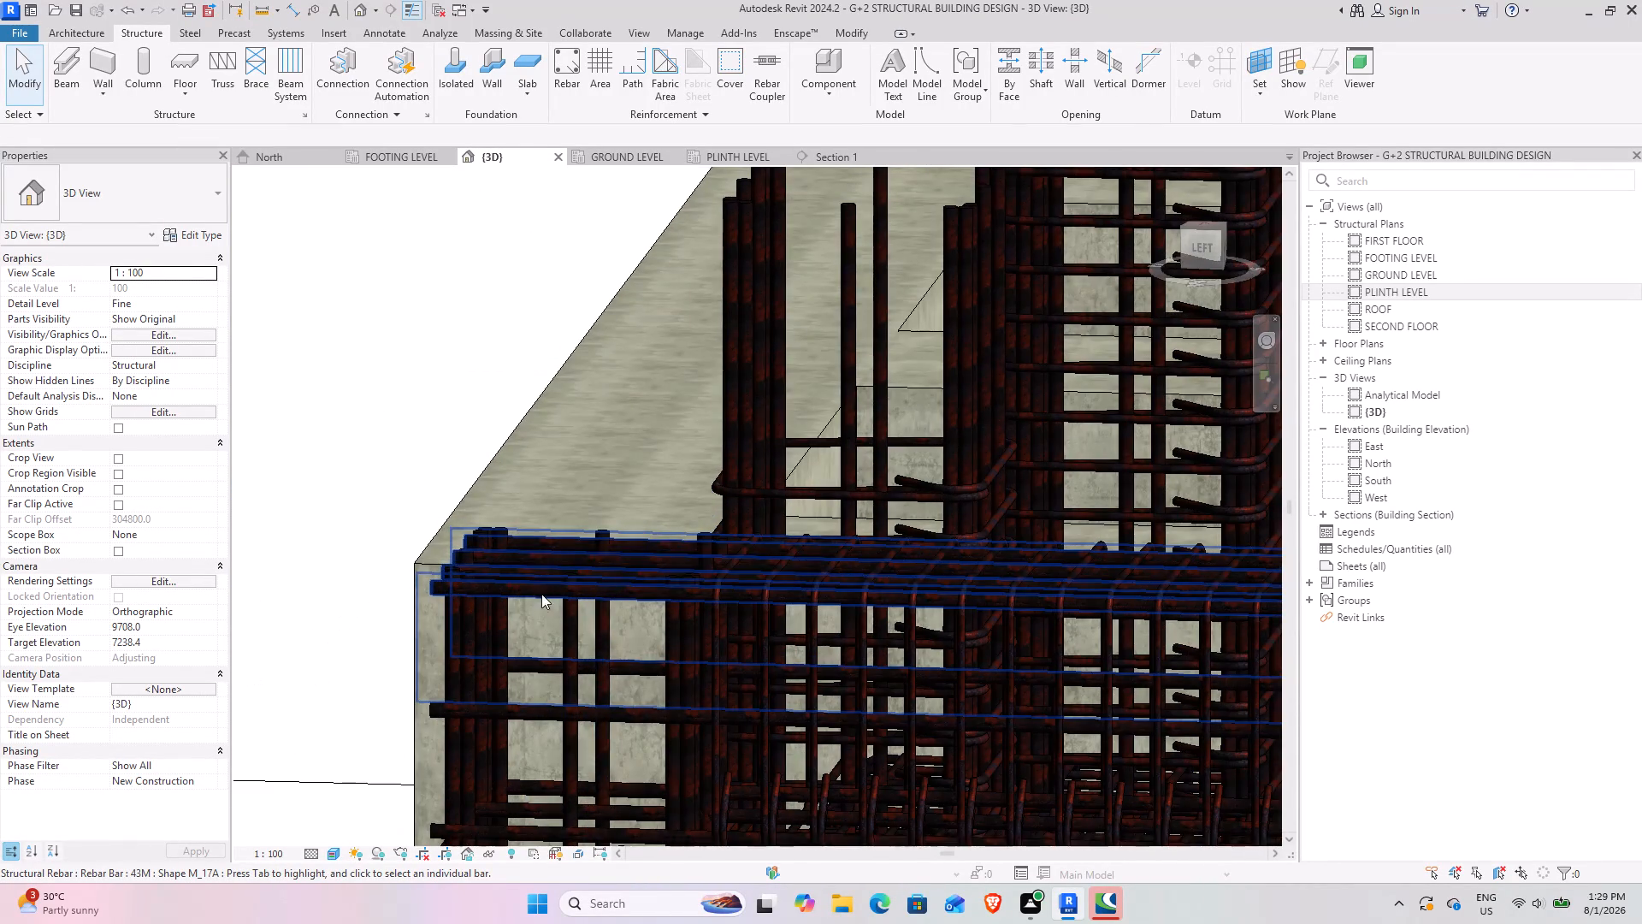
{"action": "scroll", "coordinate": [463, 606], "scroll_direction": "up", "scroll_amount": 3}
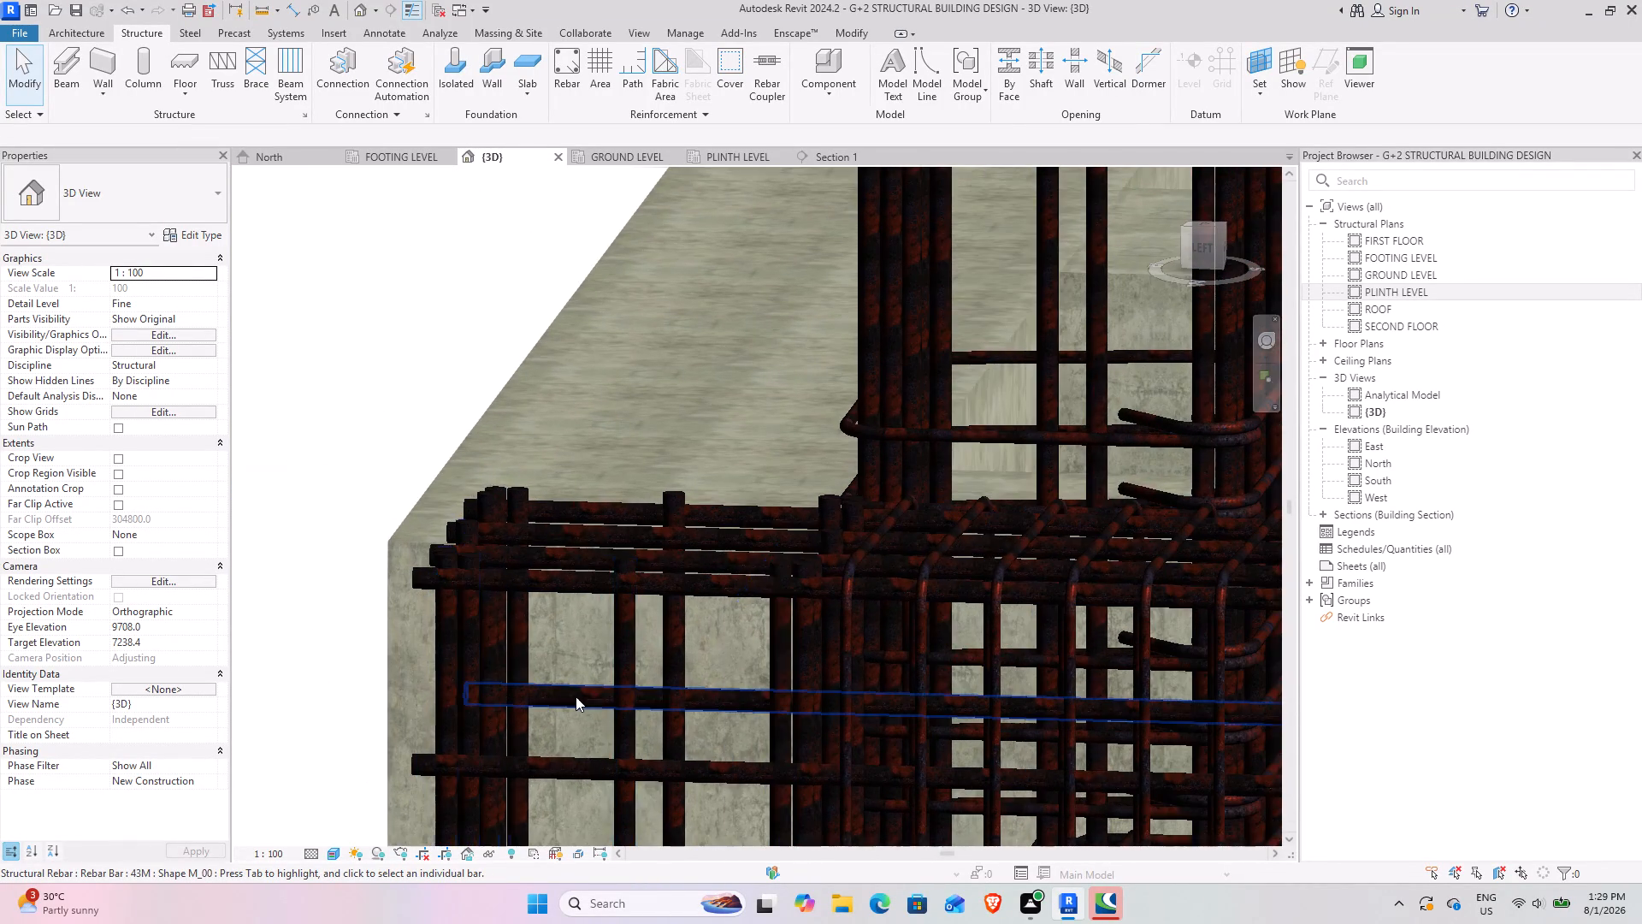
{"action": "left_click", "coordinate": [533, 582]}
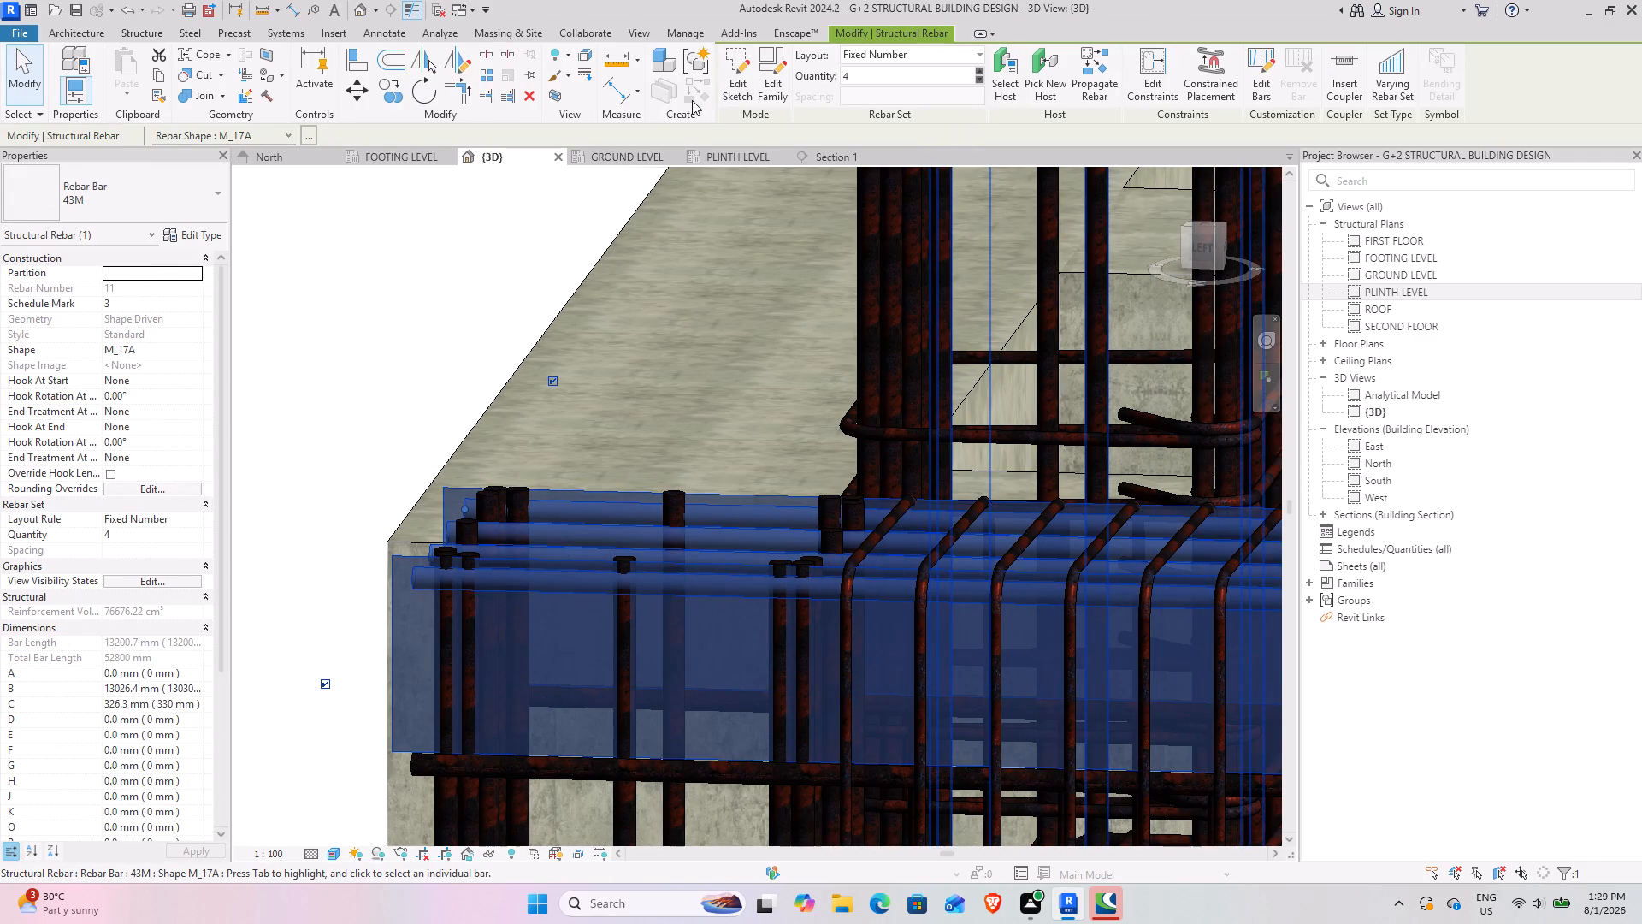
{"action": "left_click", "coordinate": [745, 72]}
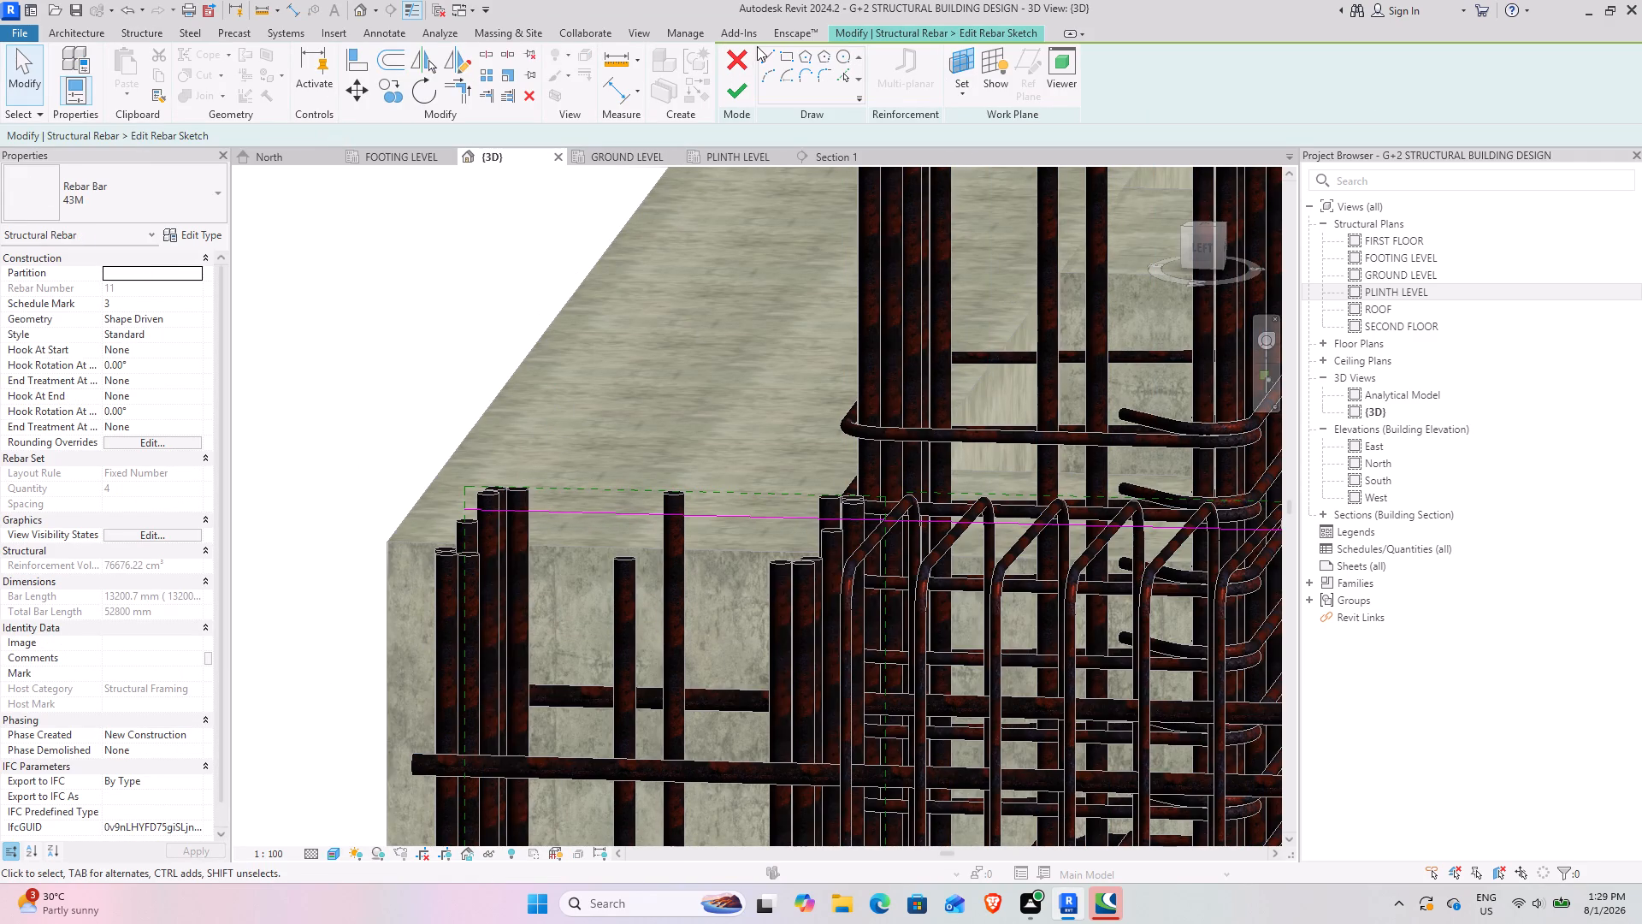
{"action": "left_click", "coordinate": [765, 58]}
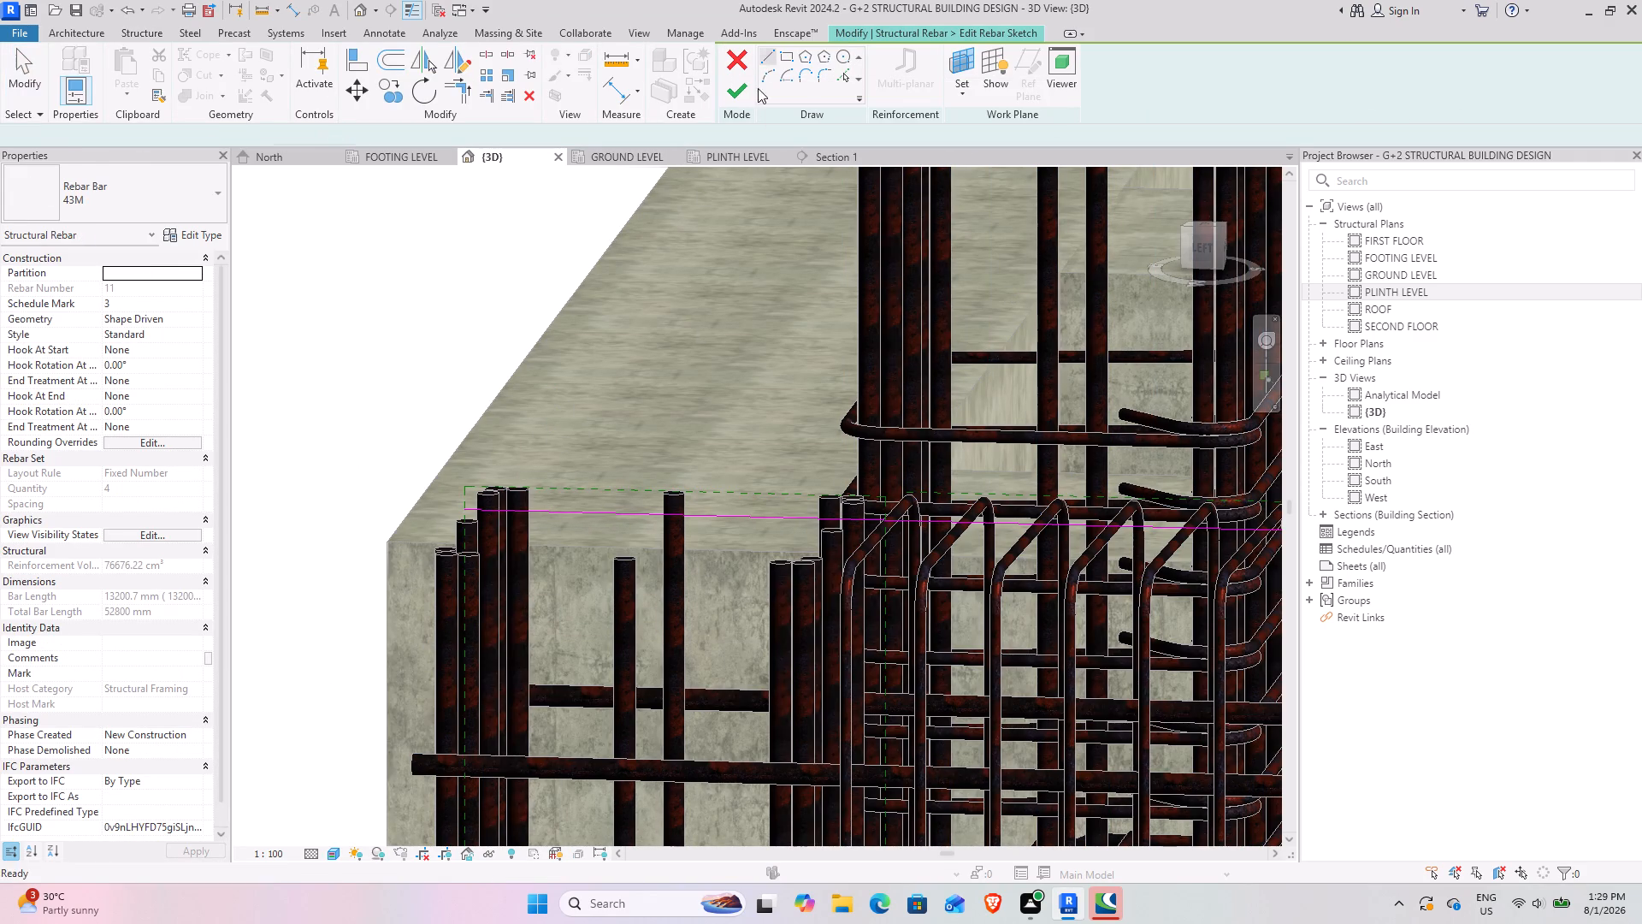
{"action": "left_click", "coordinate": [465, 509]}
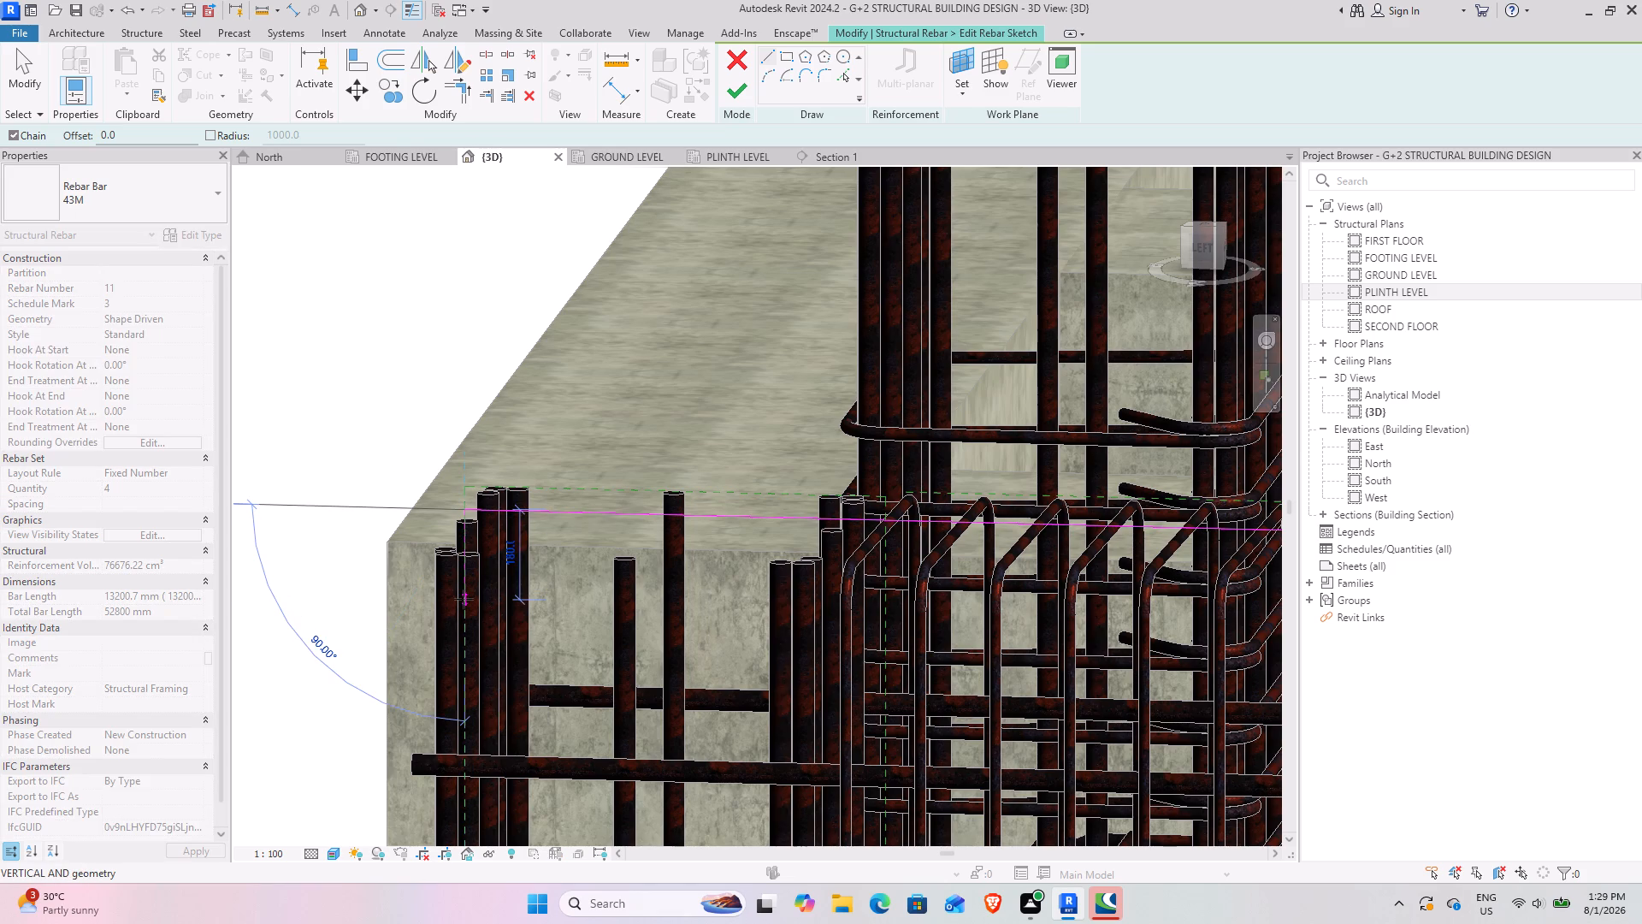
{"action": "type", "text": "1'"}
{"action": "key", "text": "Return"}
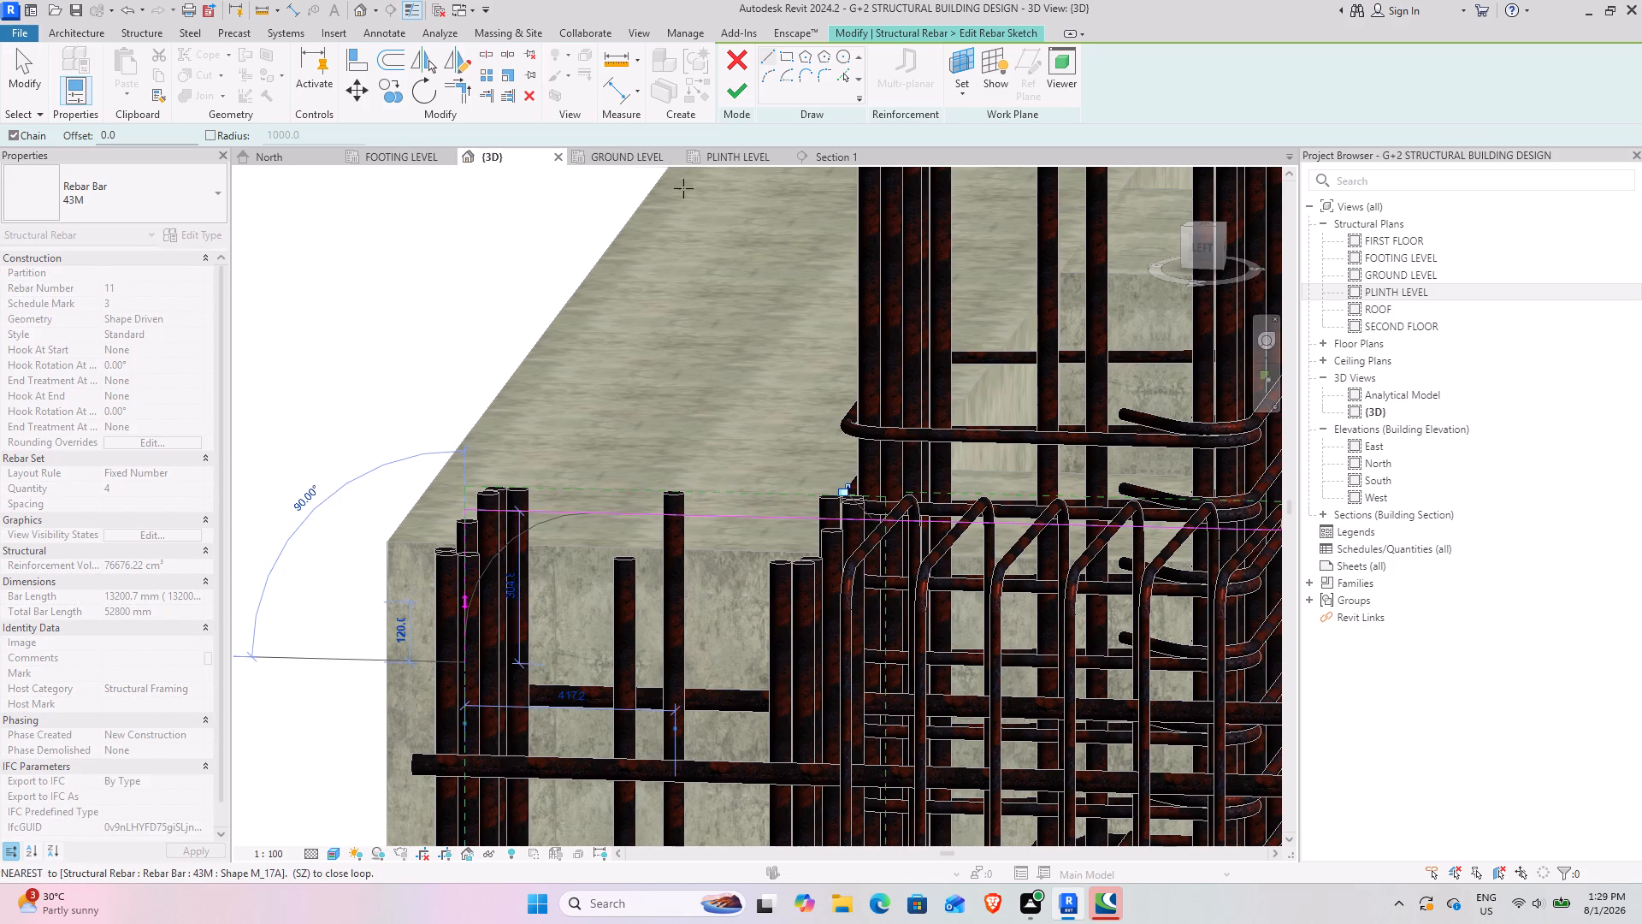
{"action": "left_click", "coordinate": [731, 85]}
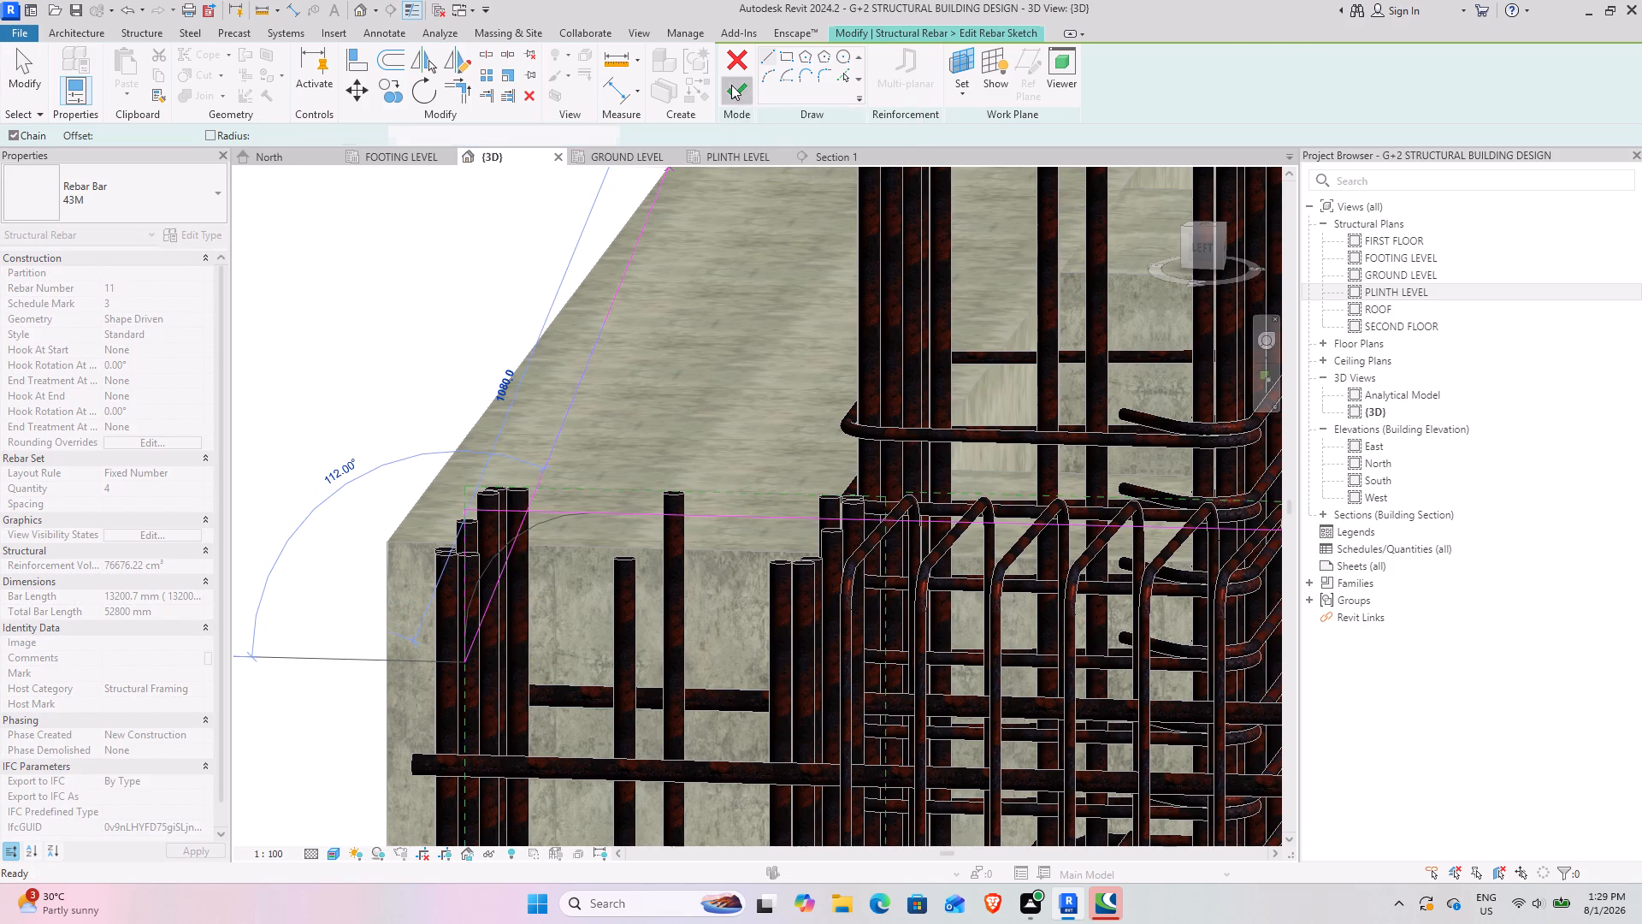
Edit the sketch of the bottom 43M bars, adding a 1' vertical leg upward from their straight end below the top bars' new bend.
{"action": "scroll", "coordinate": [608, 570], "scroll_direction": "down", "scroll_amount": 2}
{"action": "middle_click_drag", "start_coordinate": [544, 619], "coordinate": [634, 246]}
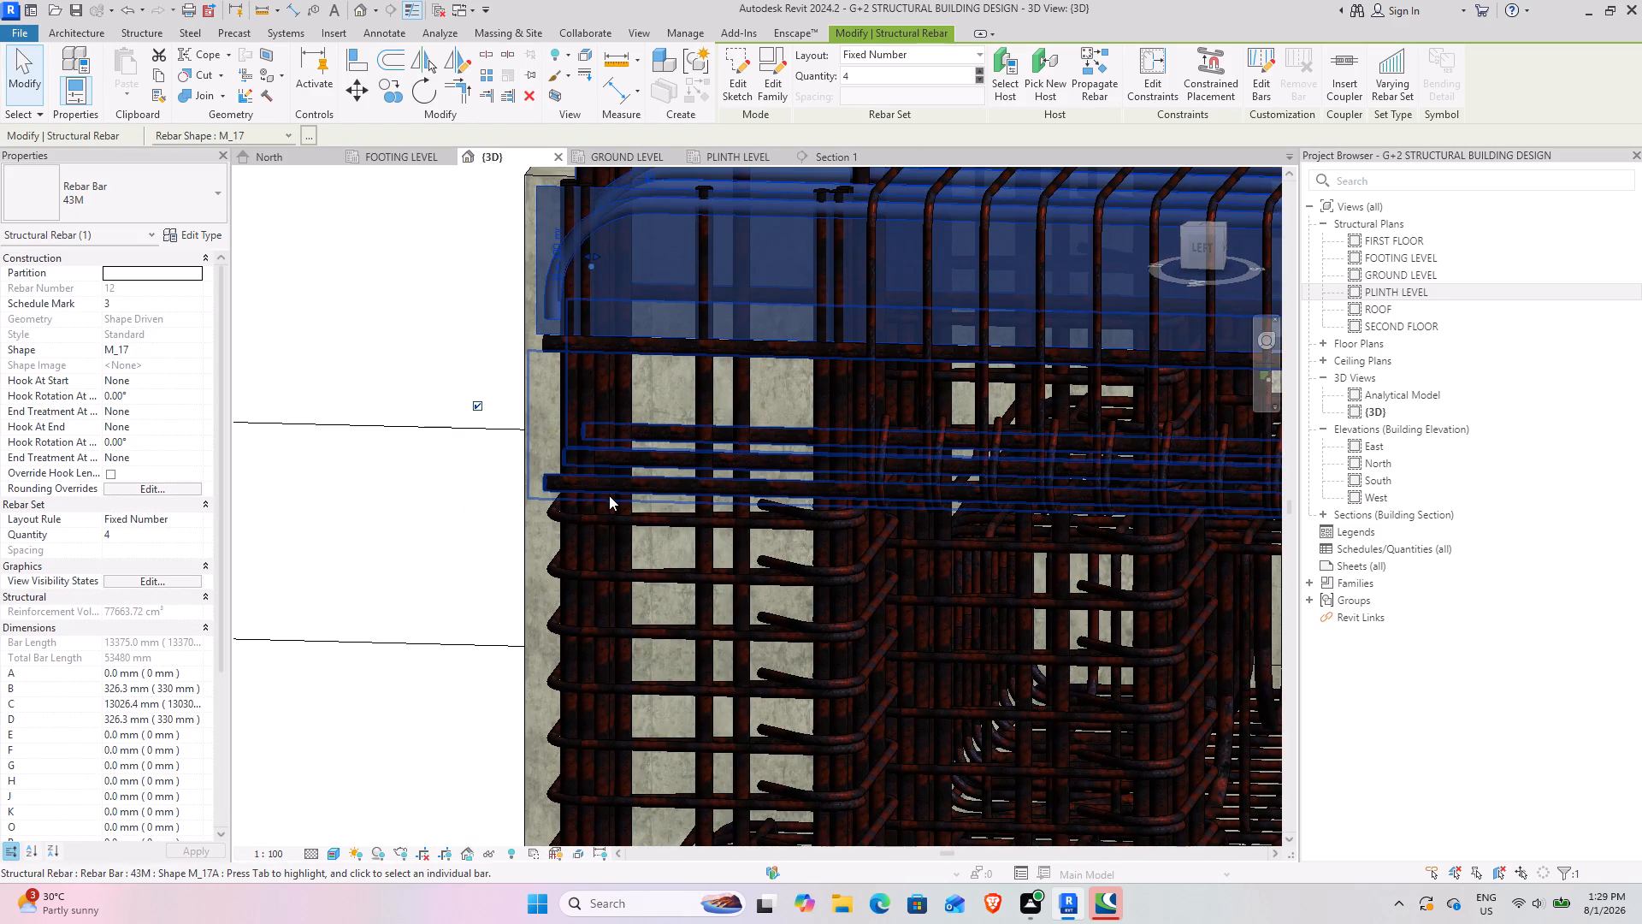
{"action": "left_click", "coordinate": [609, 495]}
{"action": "left_click", "coordinate": [741, 80]}
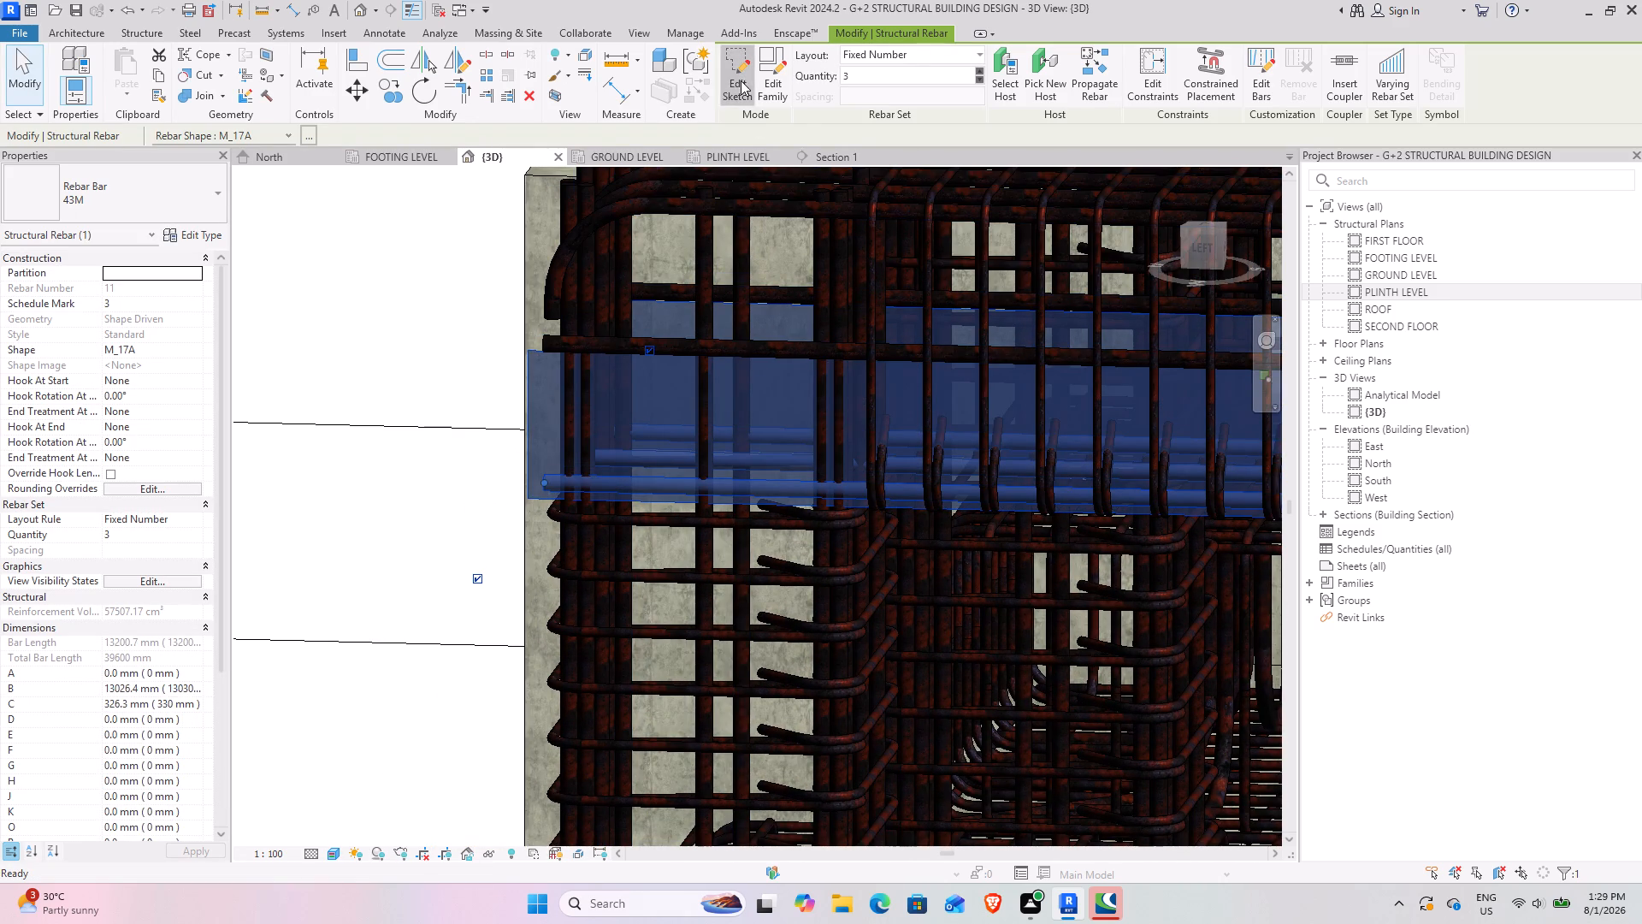
{"action": "left_click", "coordinate": [764, 56]}
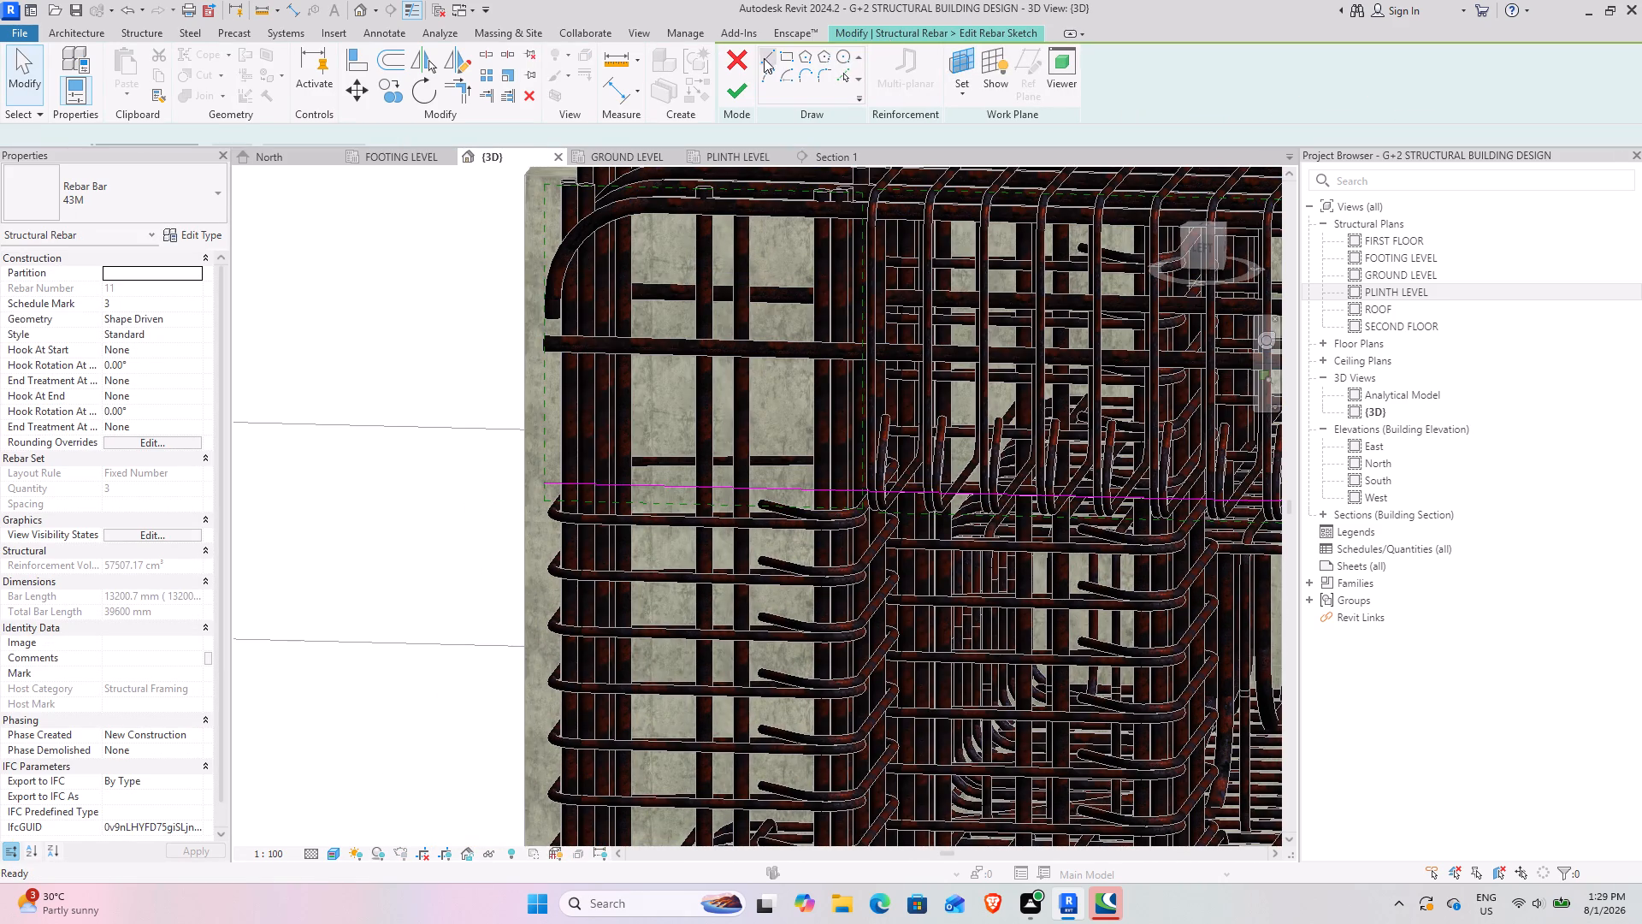
{"action": "left_click", "coordinate": [543, 479]}
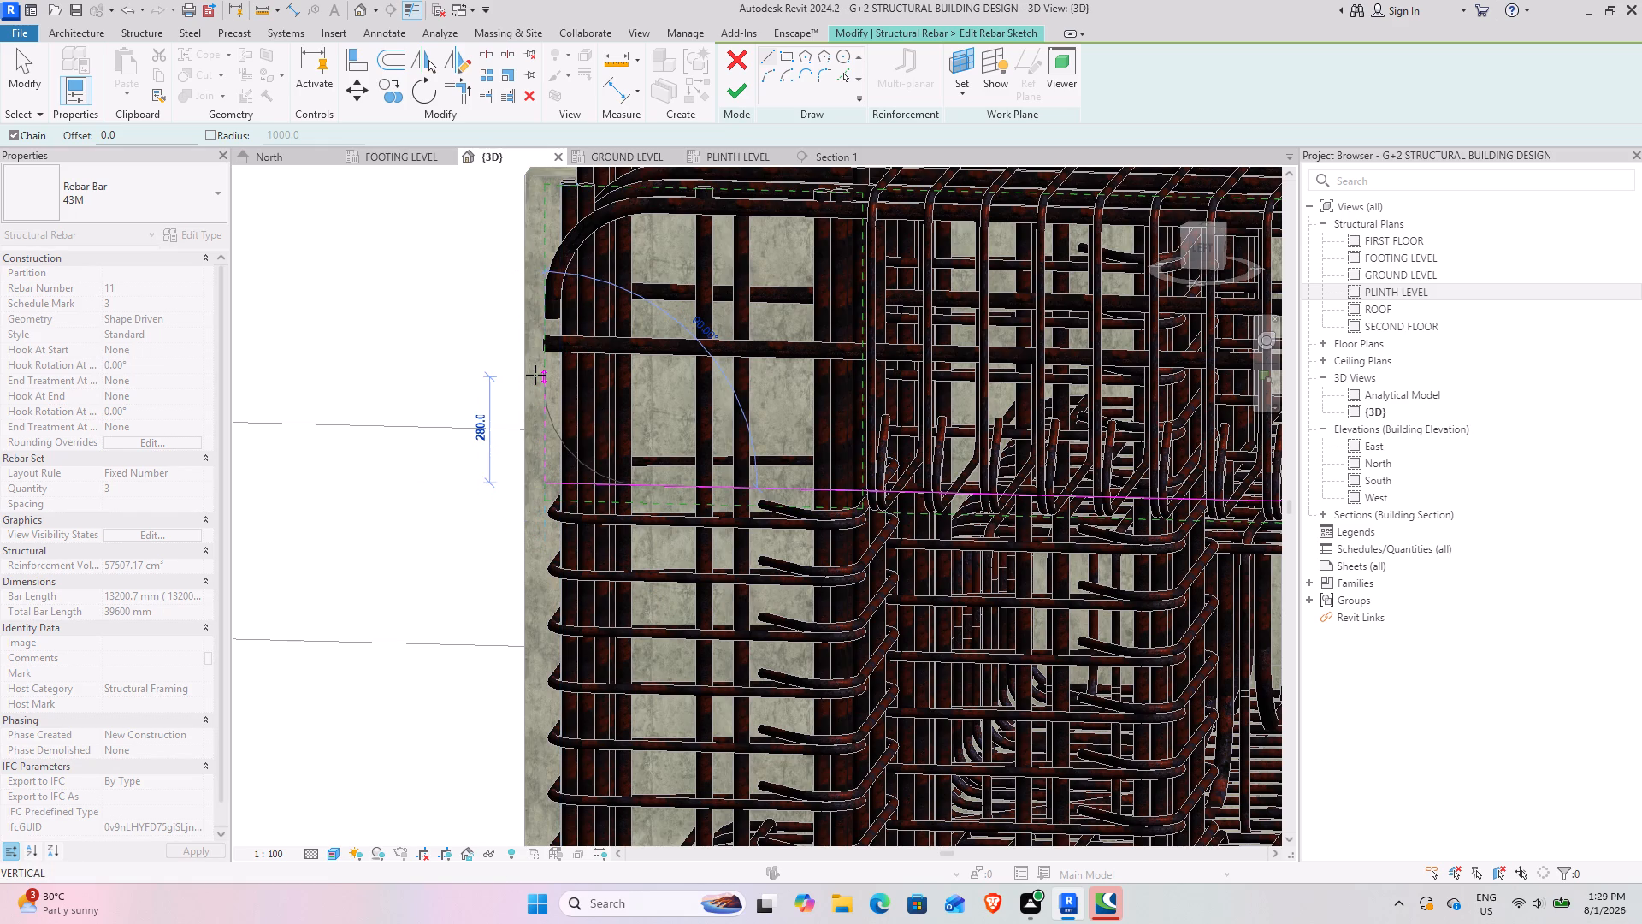
{"action": "type", "text": "1'"}
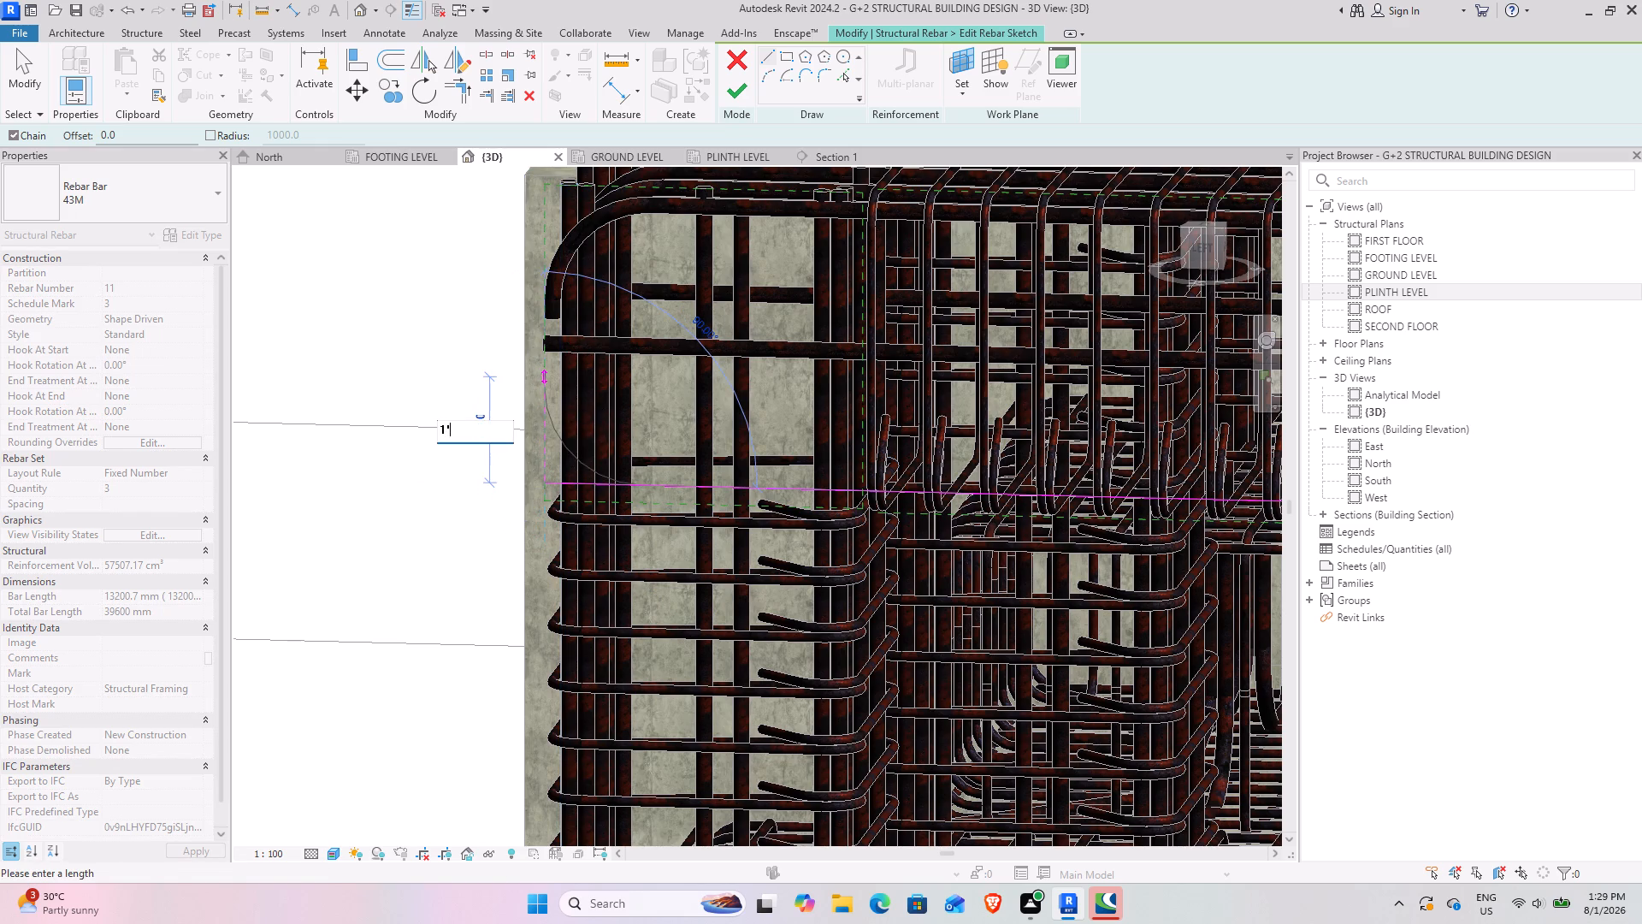
{"action": "key", "text": "Return"}
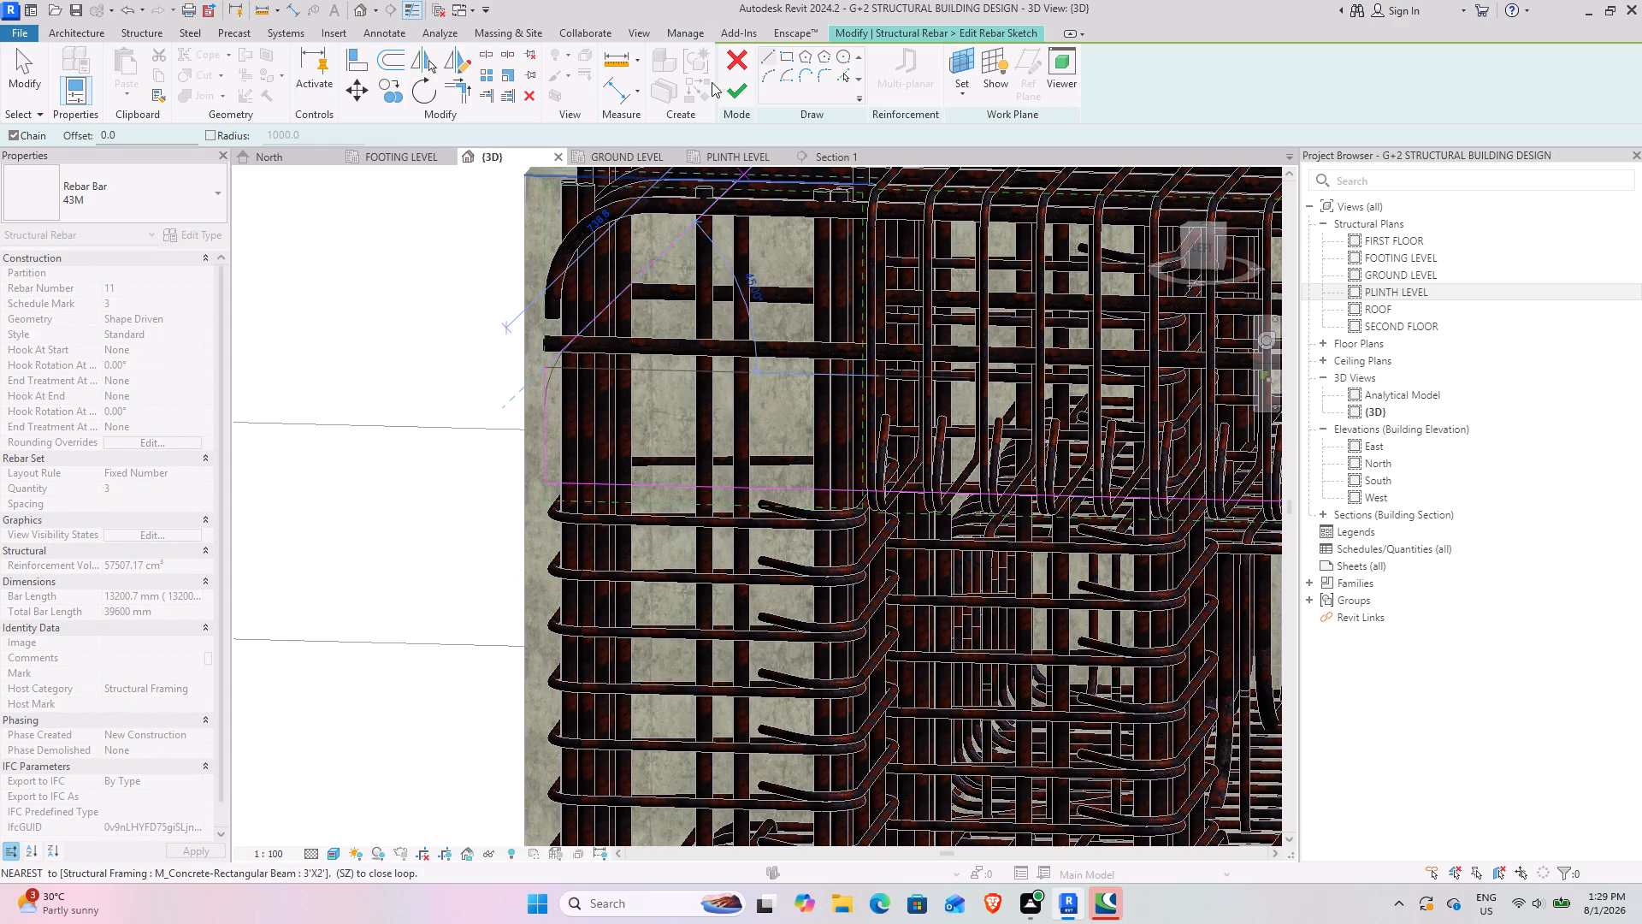
{"action": "left_click", "coordinate": [734, 90]}
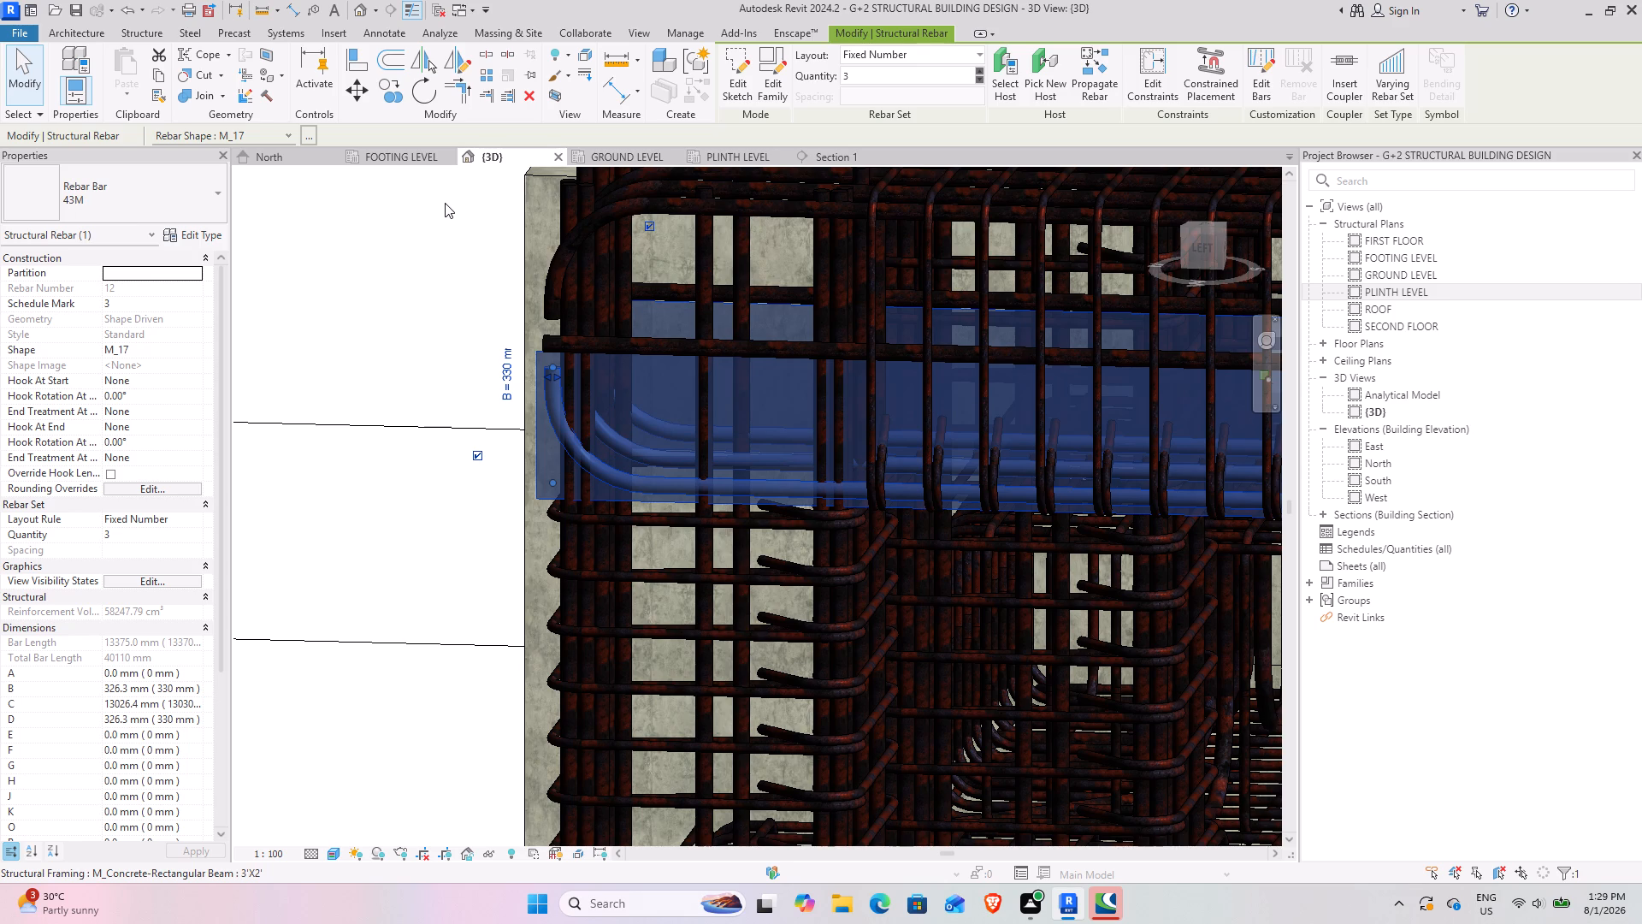
{"action": "left_click", "coordinate": [434, 382]}
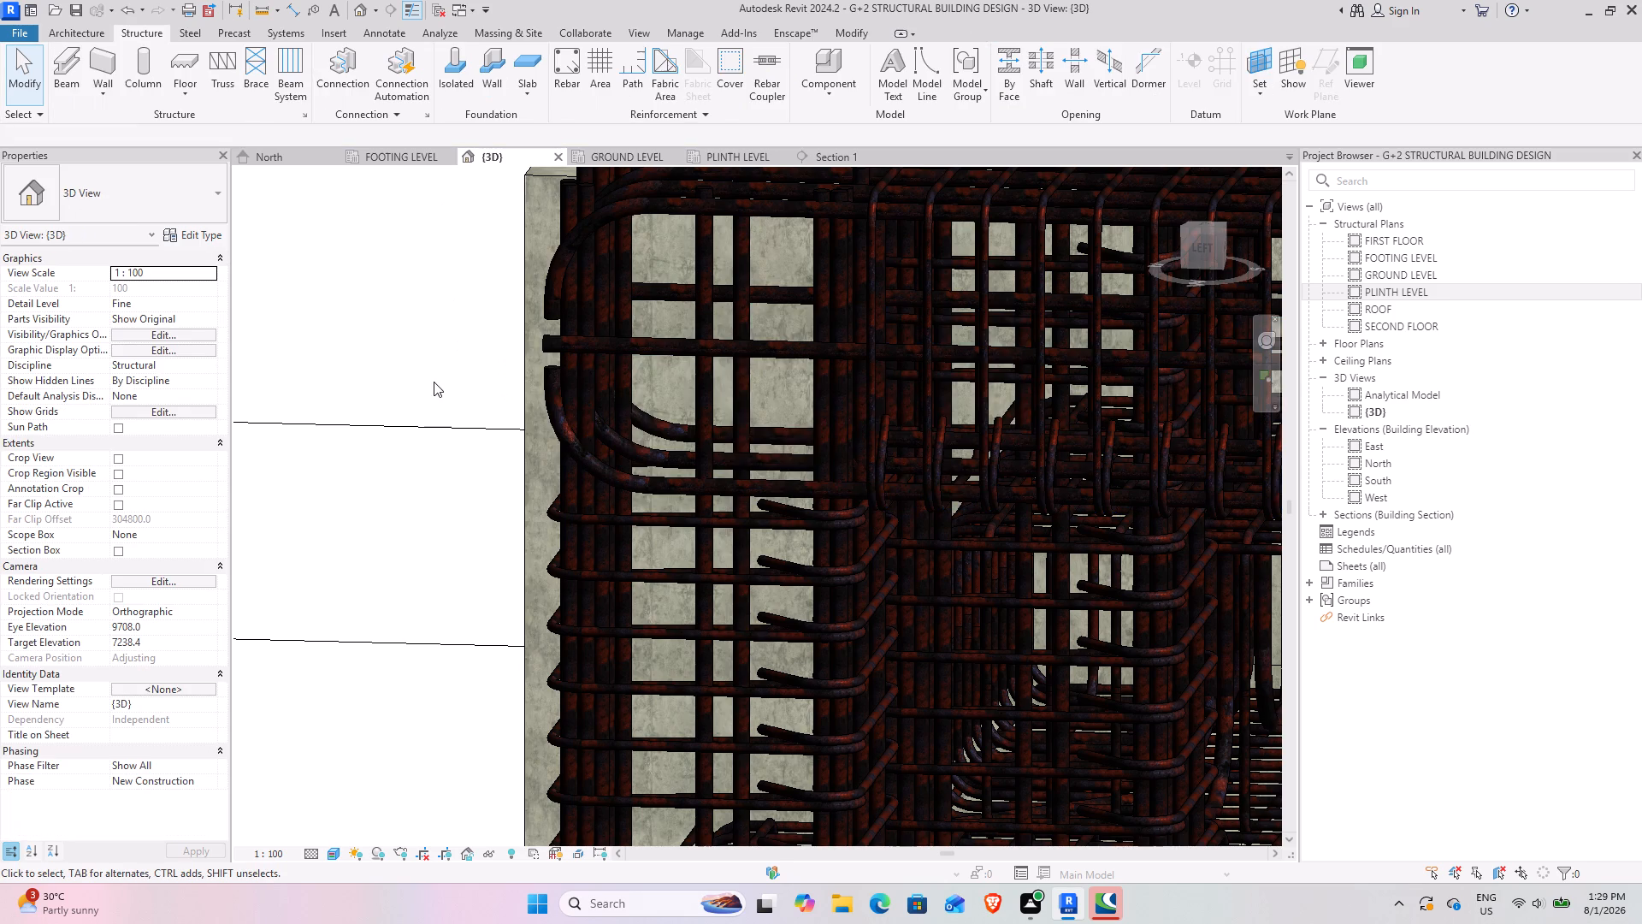
Examine in 3D the bent ends of the top and bottom 43M bars at the ground beam's opposite-end column.
{"action": "scroll", "coordinate": [612, 393], "scroll_direction": "up", "scroll_amount": 2}
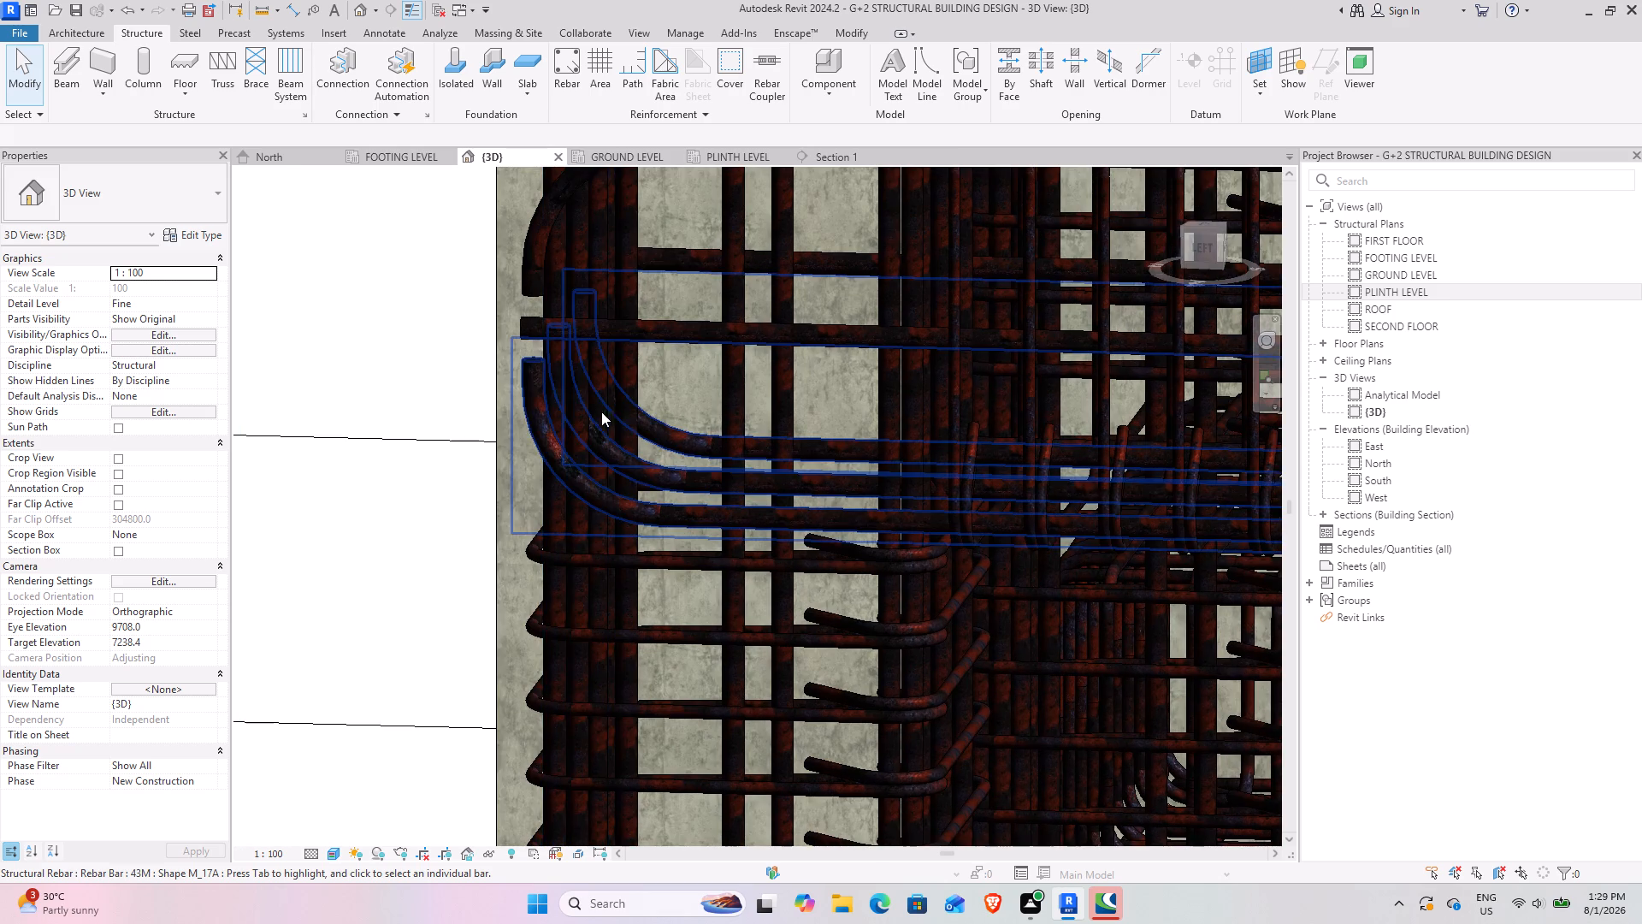
{"action": "middle_click_drag", "start_coordinate": [586, 418], "coordinate": [559, 430], "text": "shift"}
{"action": "scroll", "coordinate": [589, 316], "scroll_direction": "up", "scroll_amount": 2}
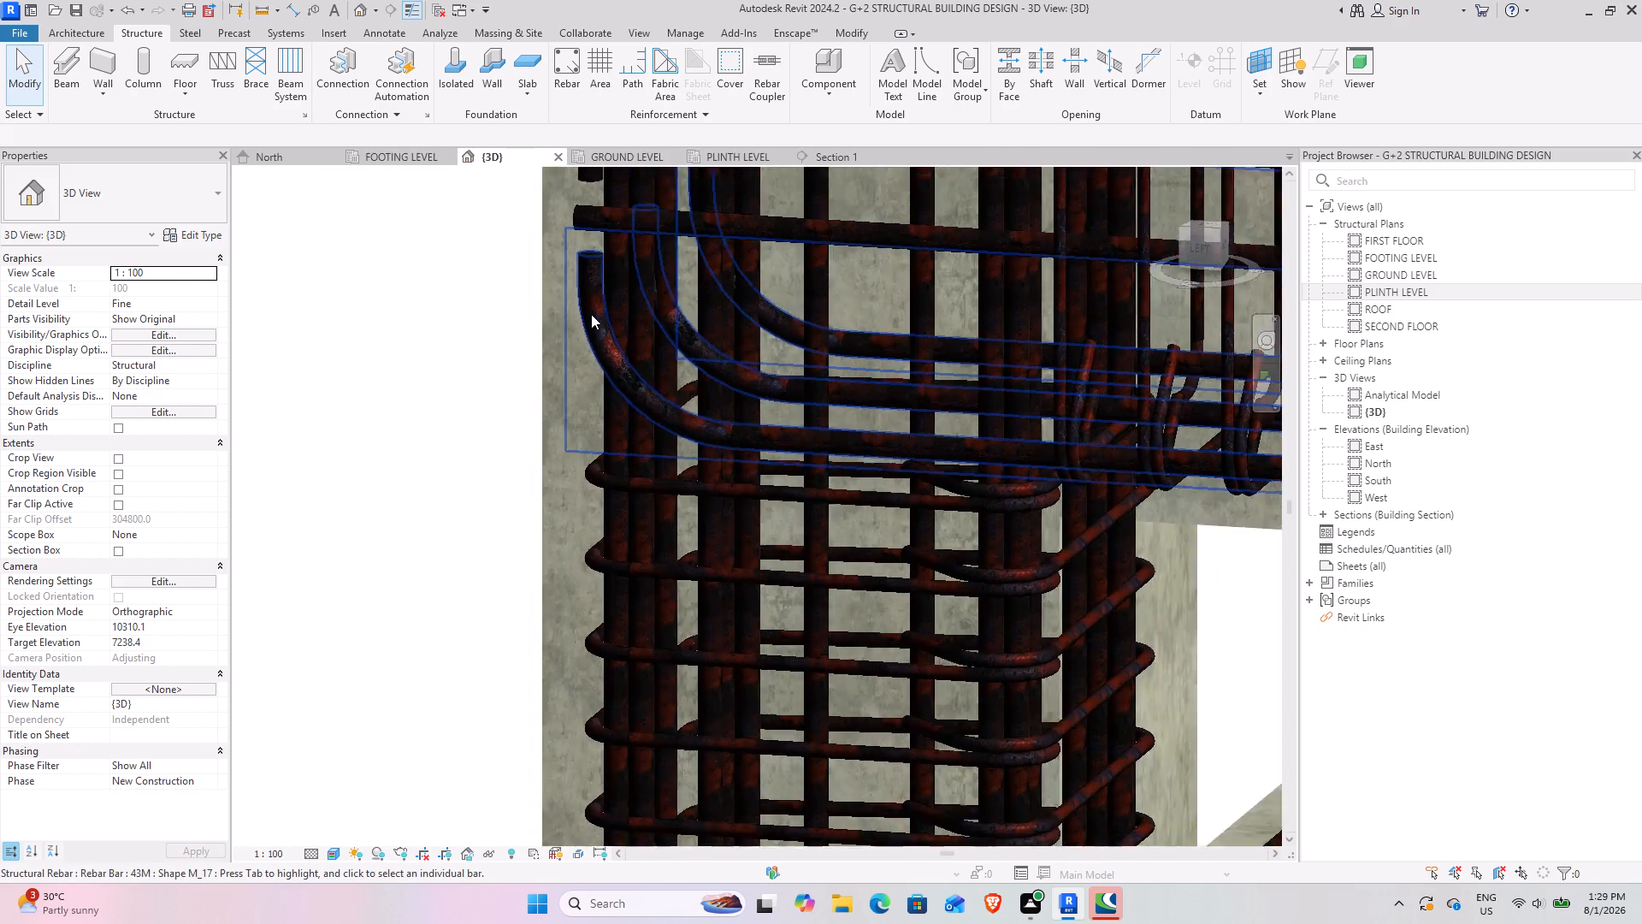
{"action": "scroll", "coordinate": [591, 314], "scroll_direction": "up", "scroll_amount": 1}
{"action": "scroll", "coordinate": [699, 406], "scroll_direction": "down", "scroll_amount": 2}
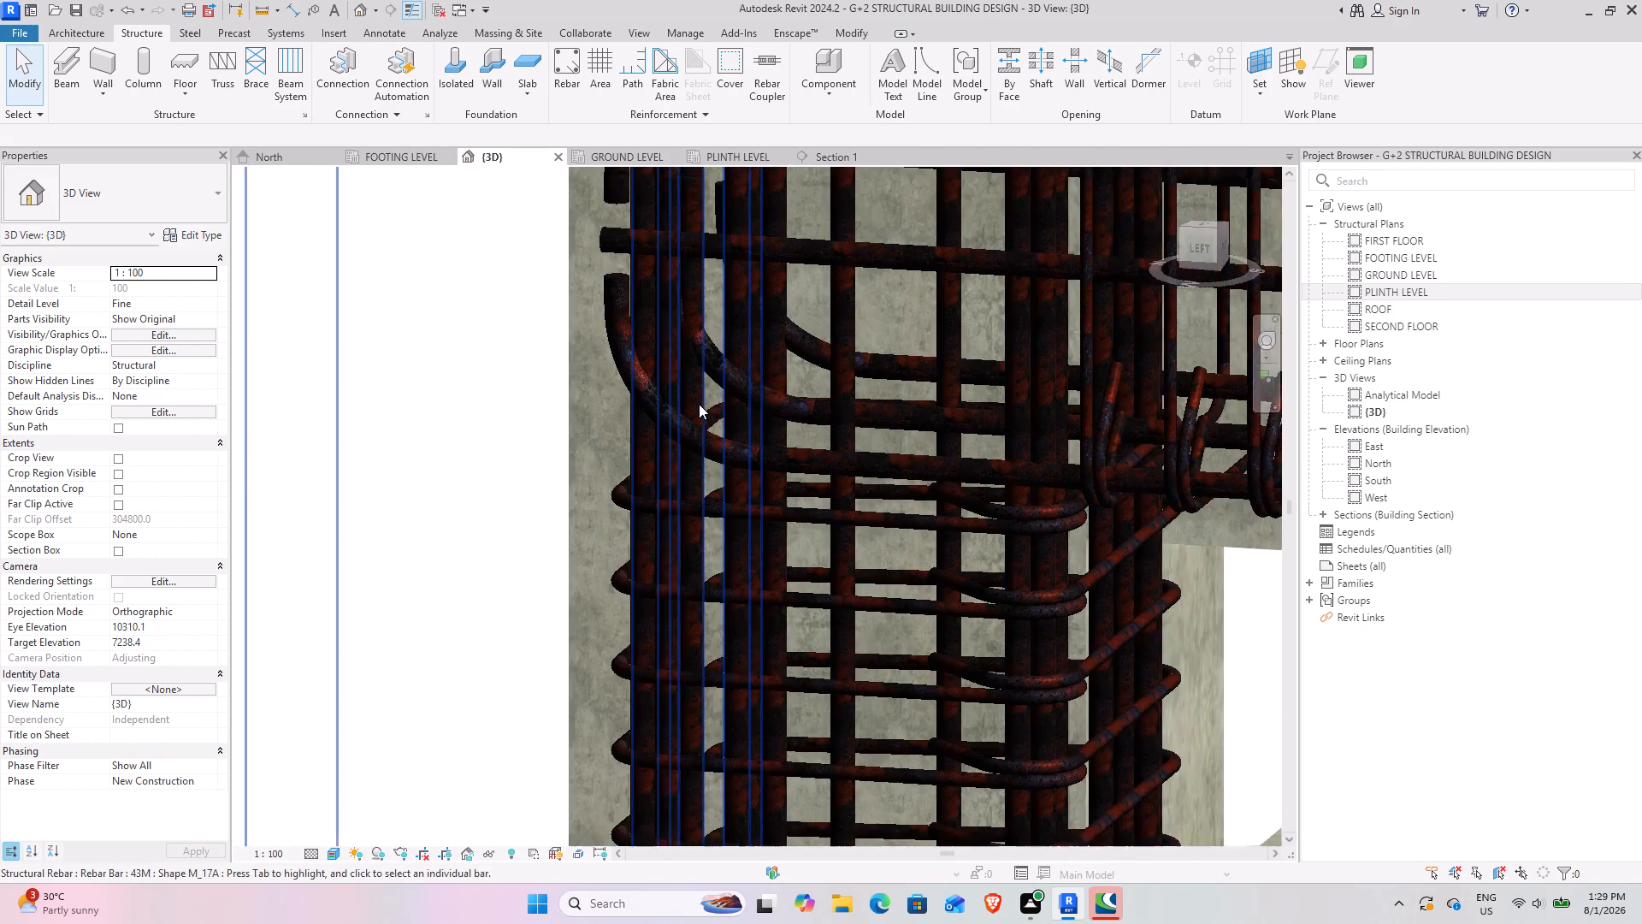
{"action": "scroll", "coordinate": [699, 404], "scroll_direction": "down", "scroll_amount": 9}
{"action": "middle_click_drag", "start_coordinate": [658, 427], "coordinate": [751, 427], "text": "shift"}
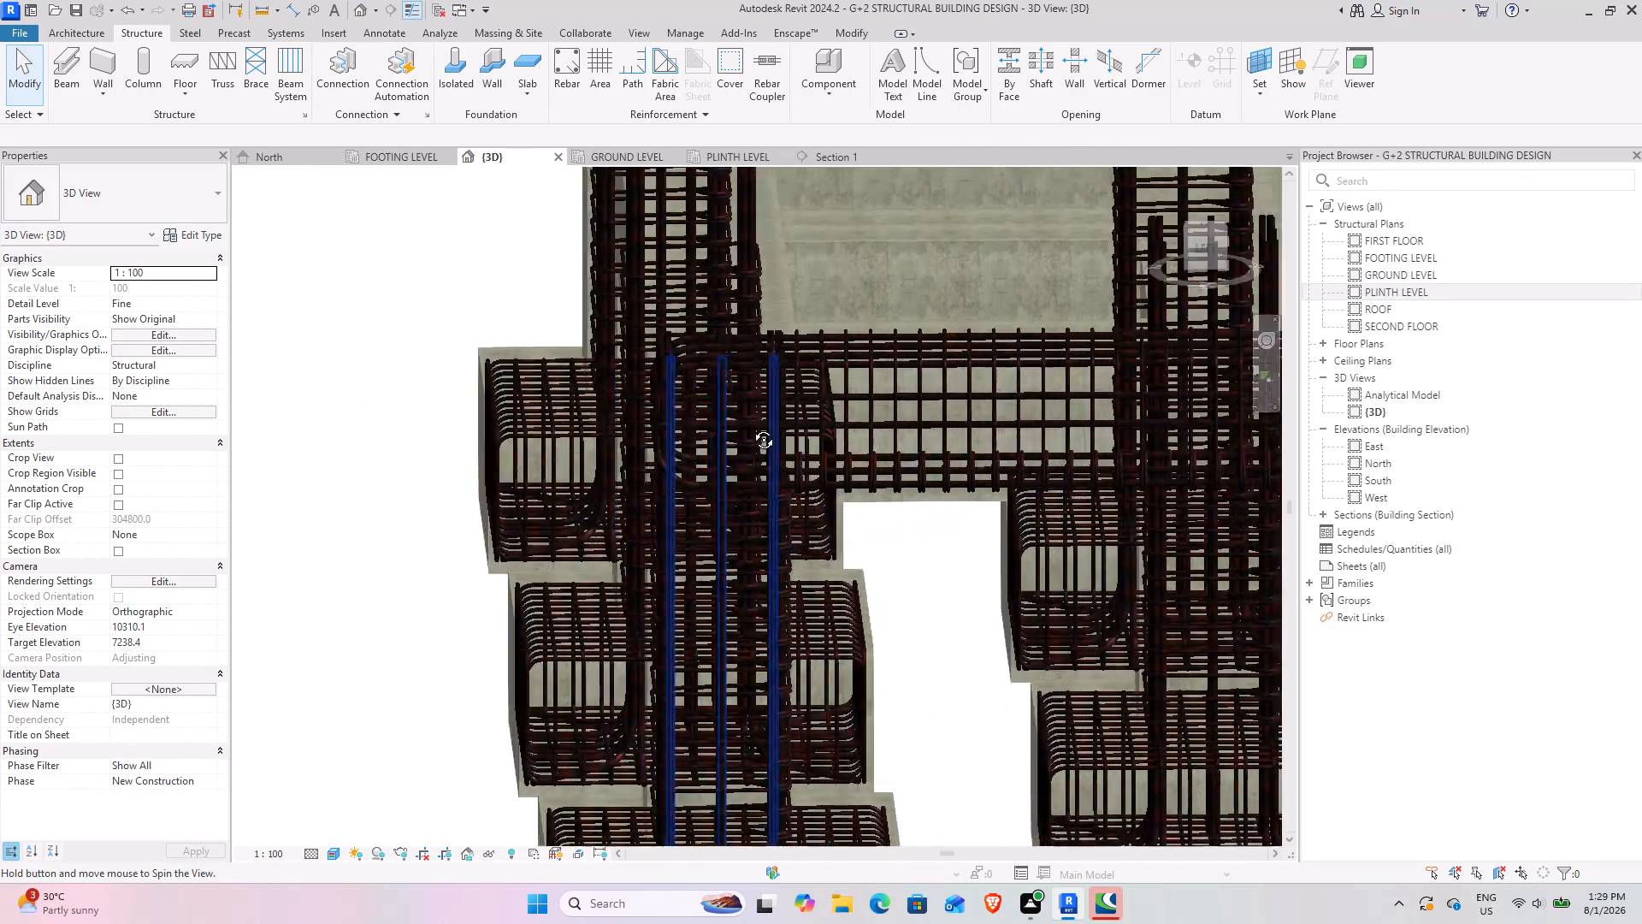
{"action": "middle_click_drag", "start_coordinate": [751, 427], "coordinate": [757, 400], "text": "shift"}
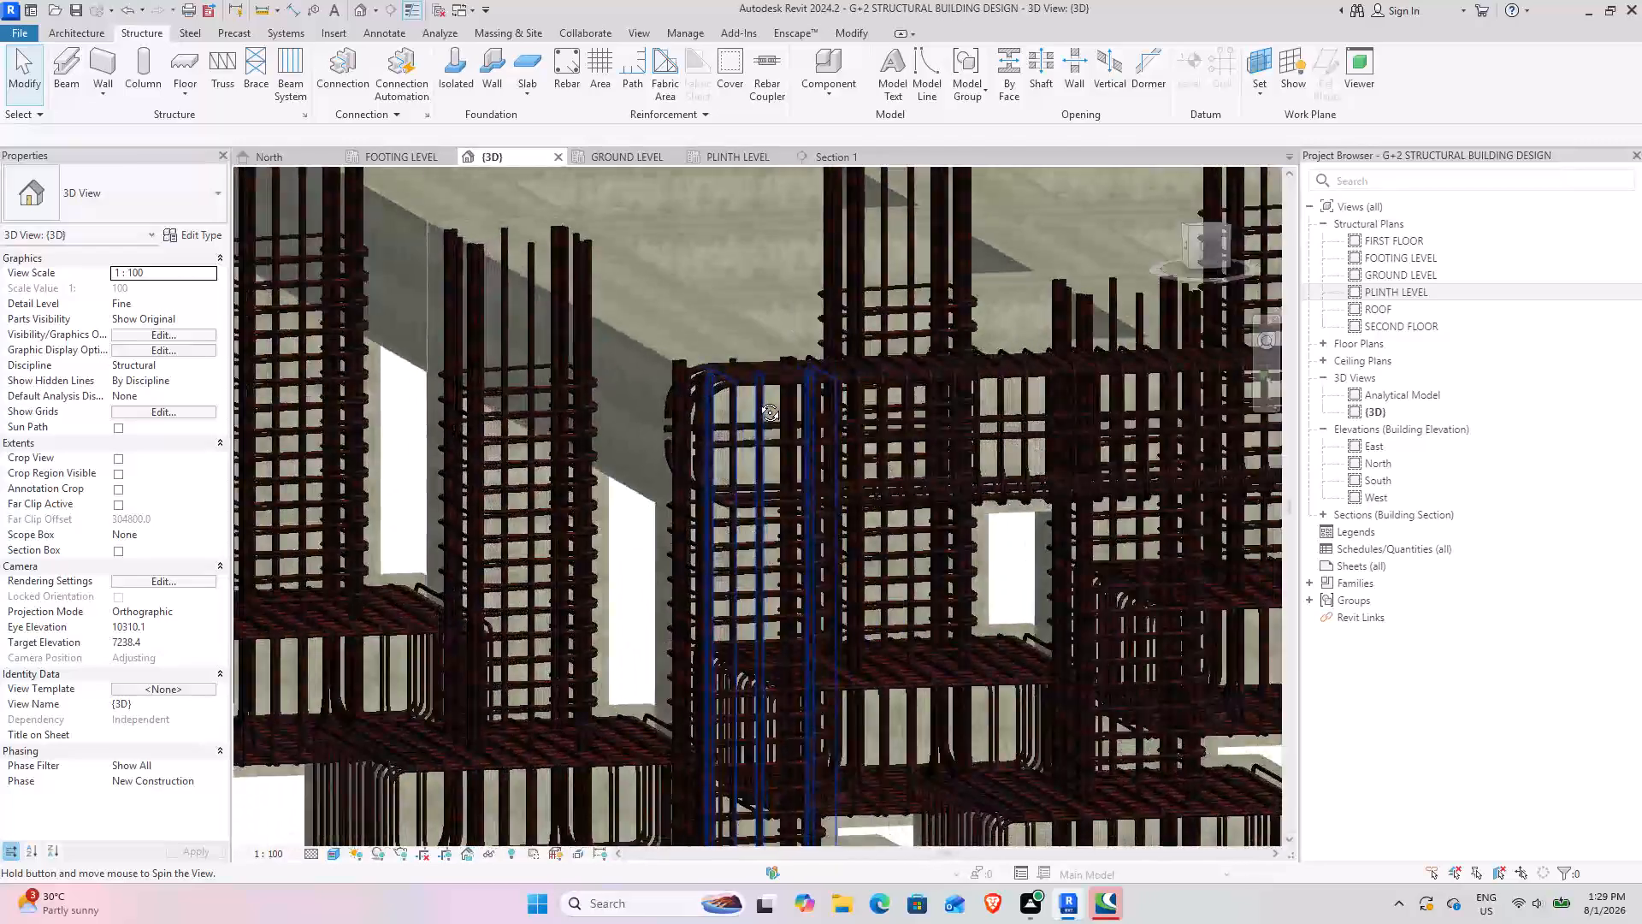
{"action": "middle_click_drag", "start_coordinate": [757, 400], "coordinate": [765, 325], "text": "shift"}
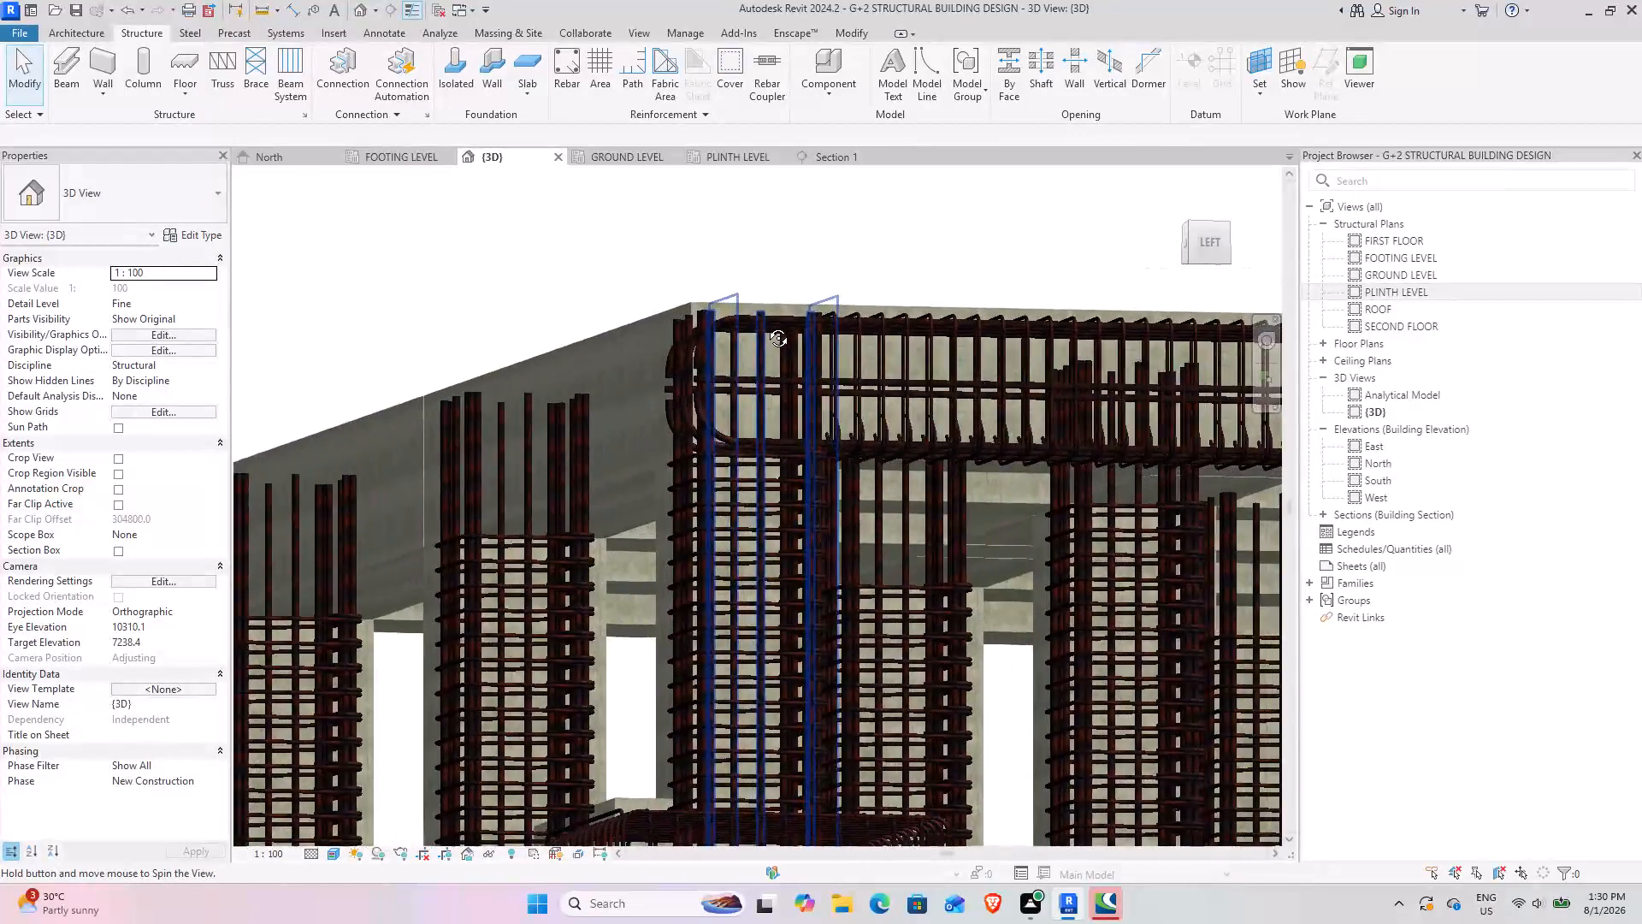
{"action": "middle_click_drag", "start_coordinate": [765, 325], "coordinate": [848, 342], "text": "shift"}
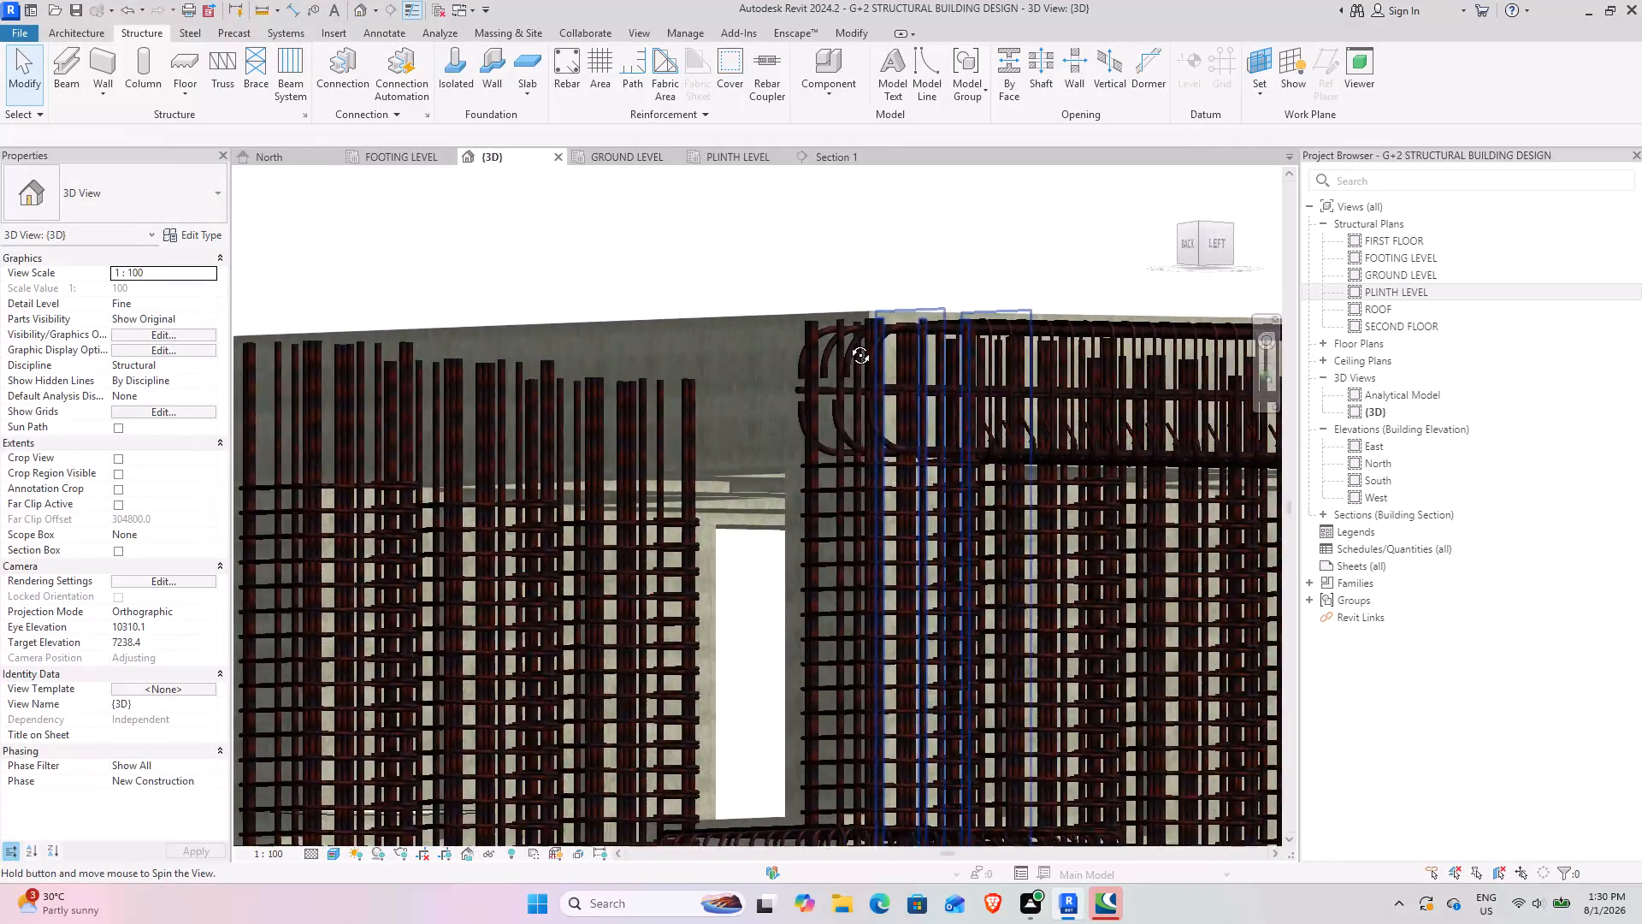
{"action": "middle_click_drag", "start_coordinate": [848, 342], "coordinate": [781, 335], "text": "shift"}
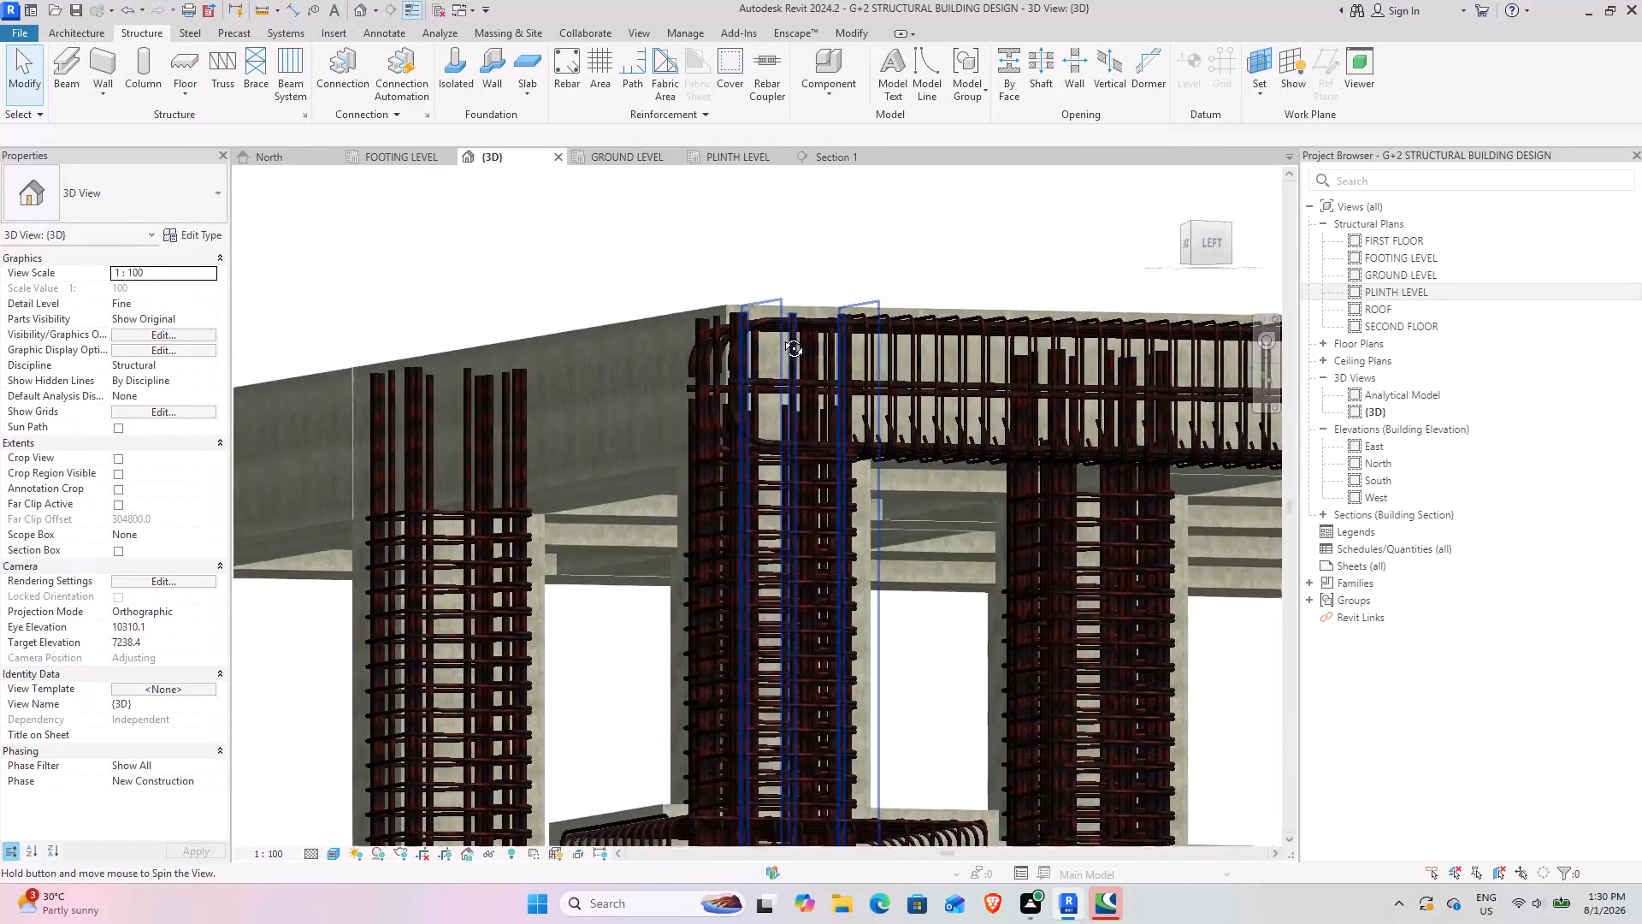
Review the reinforced edge beam in 3D against the ground level beams that have no reinforcement.
{"action": "middle_click_drag", "start_coordinate": [781, 335], "coordinate": [668, 388], "text": "shift"}
{"action": "scroll", "coordinate": [698, 400], "scroll_direction": "down", "scroll_amount": 7}
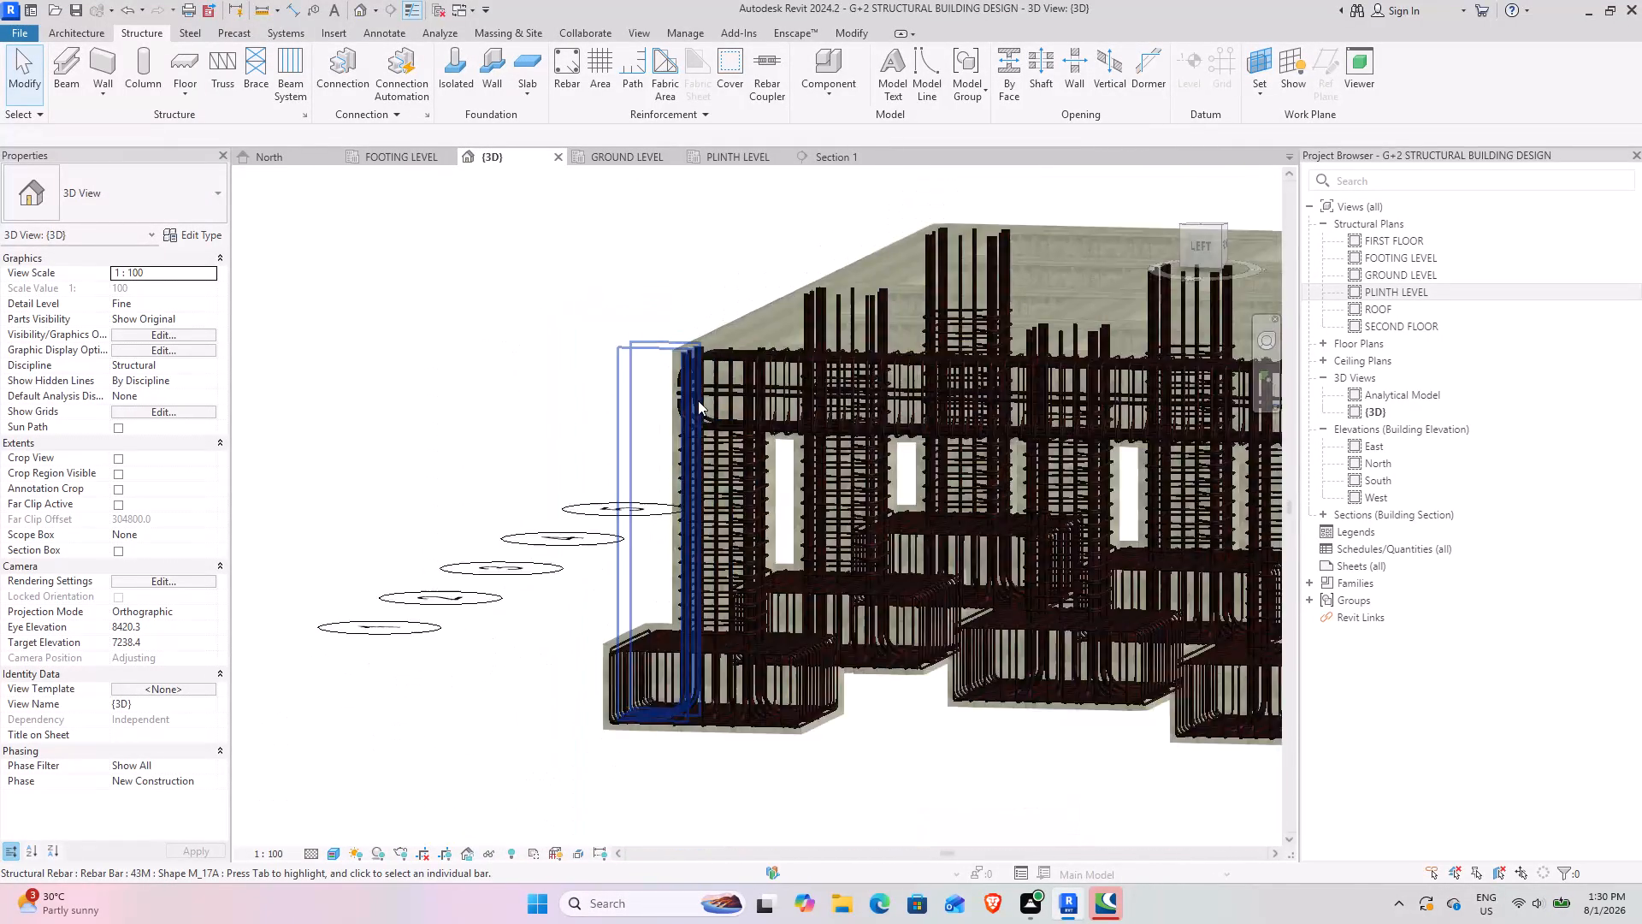
{"action": "scroll", "coordinate": [698, 400], "scroll_direction": "down", "scroll_amount": 2}
{"action": "middle_click_drag", "start_coordinate": [911, 452], "coordinate": [886, 705], "text": "shift"}
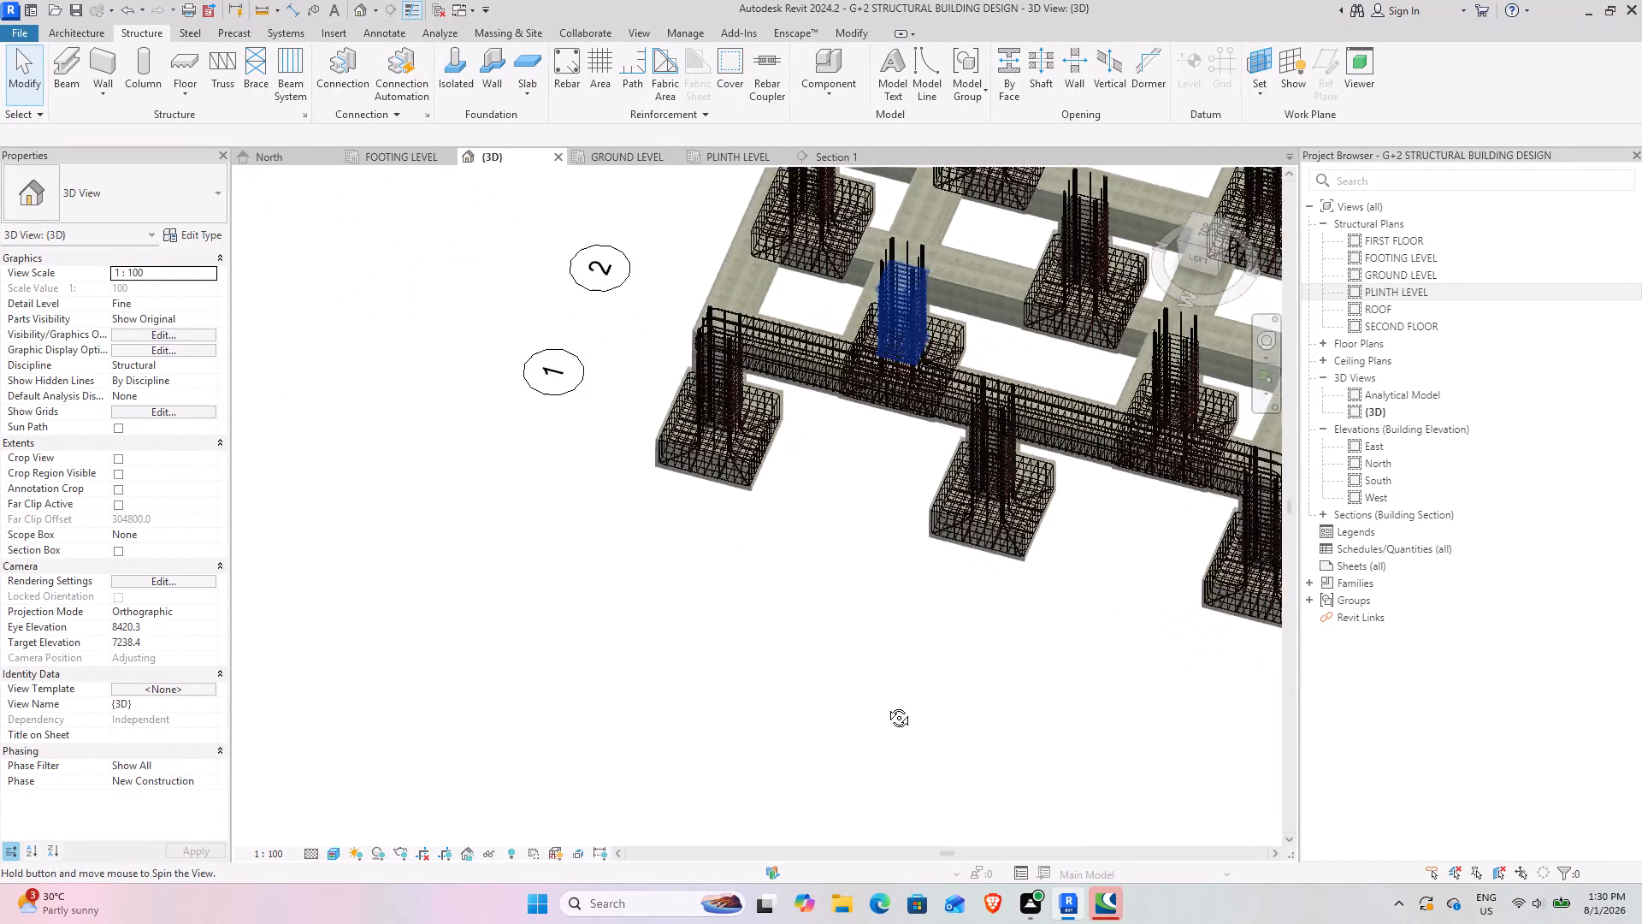
{"action": "middle_click_drag", "start_coordinate": [886, 705], "coordinate": [974, 641], "text": "shift"}
{"action": "middle_click_drag", "start_coordinate": [596, 459], "coordinate": [883, 597], "text": "shift"}
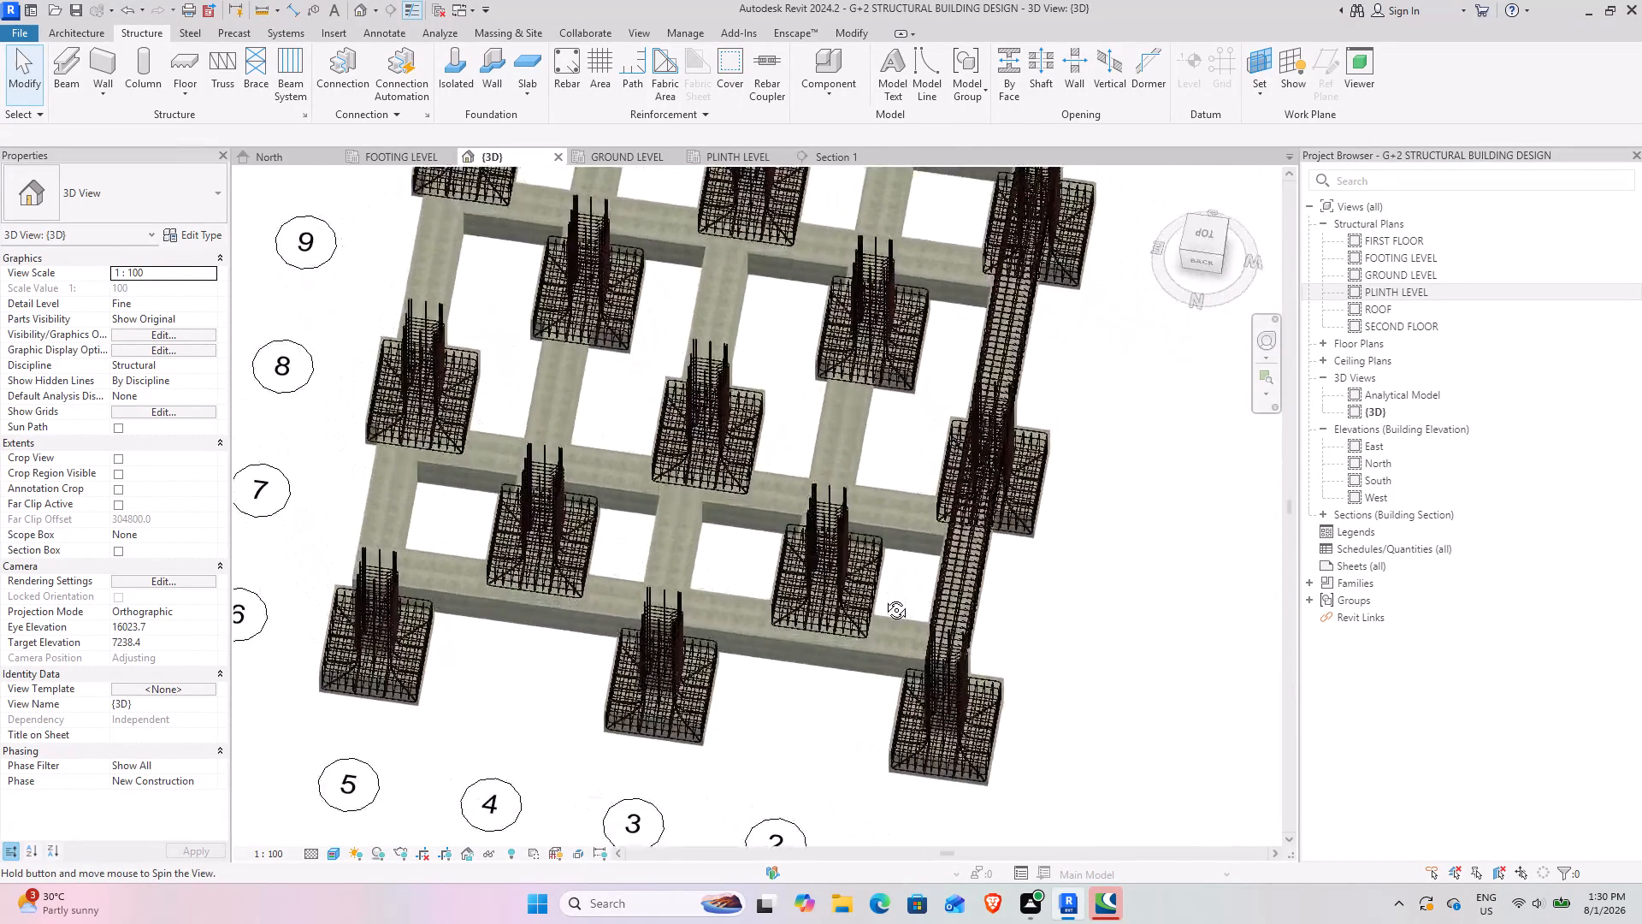
{"action": "middle_click_drag", "start_coordinate": [883, 597], "coordinate": [820, 703], "text": "shift"}
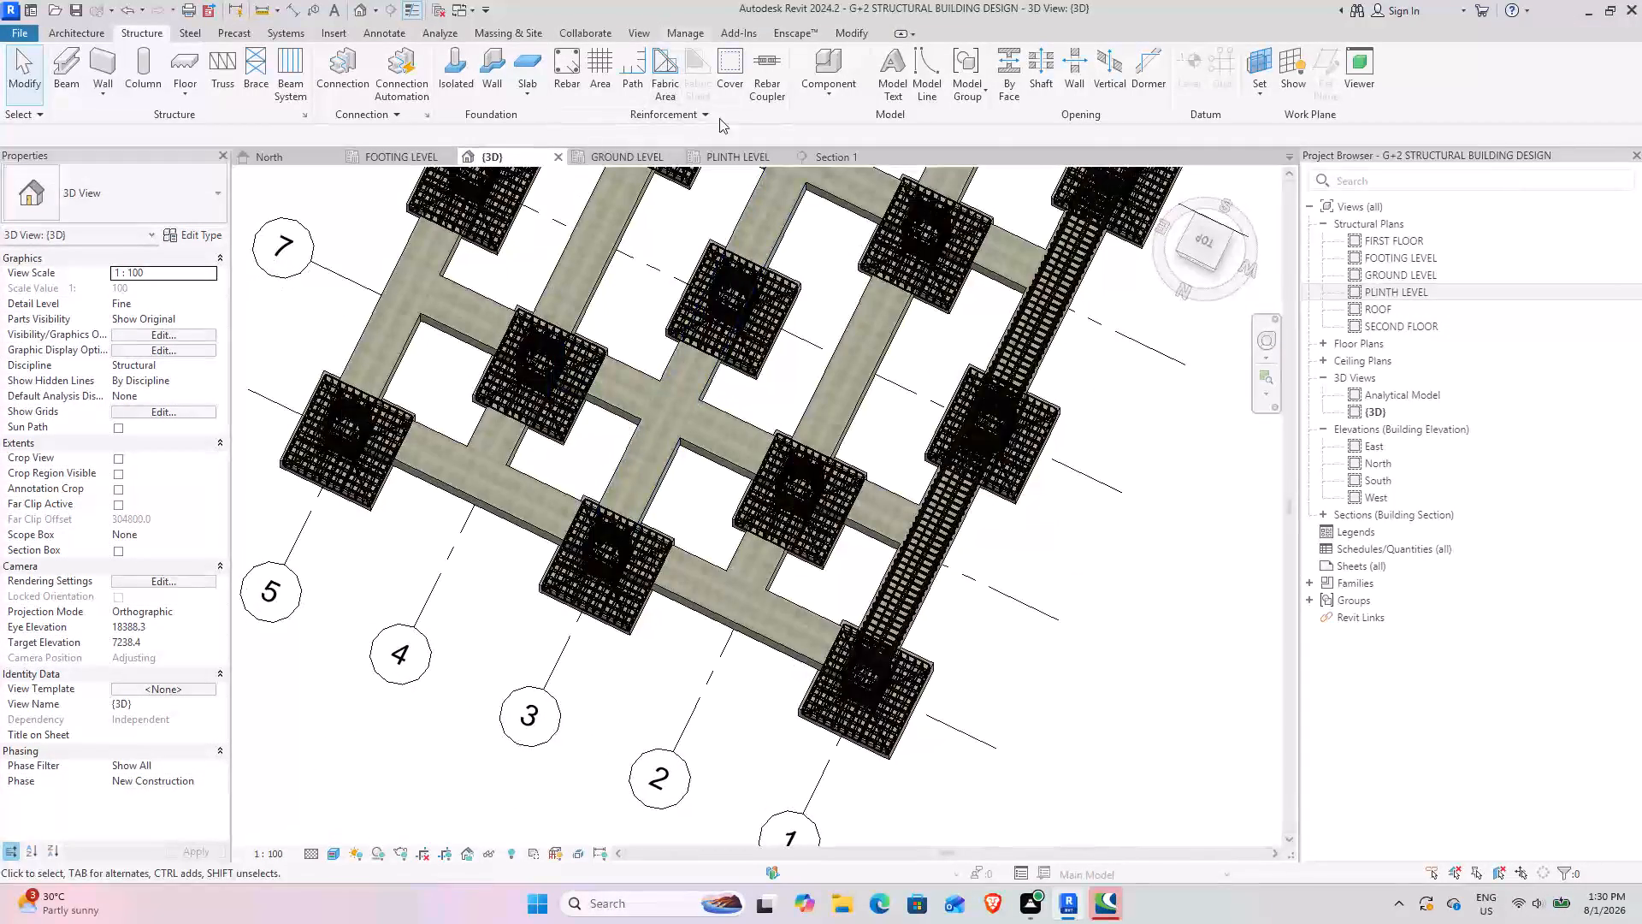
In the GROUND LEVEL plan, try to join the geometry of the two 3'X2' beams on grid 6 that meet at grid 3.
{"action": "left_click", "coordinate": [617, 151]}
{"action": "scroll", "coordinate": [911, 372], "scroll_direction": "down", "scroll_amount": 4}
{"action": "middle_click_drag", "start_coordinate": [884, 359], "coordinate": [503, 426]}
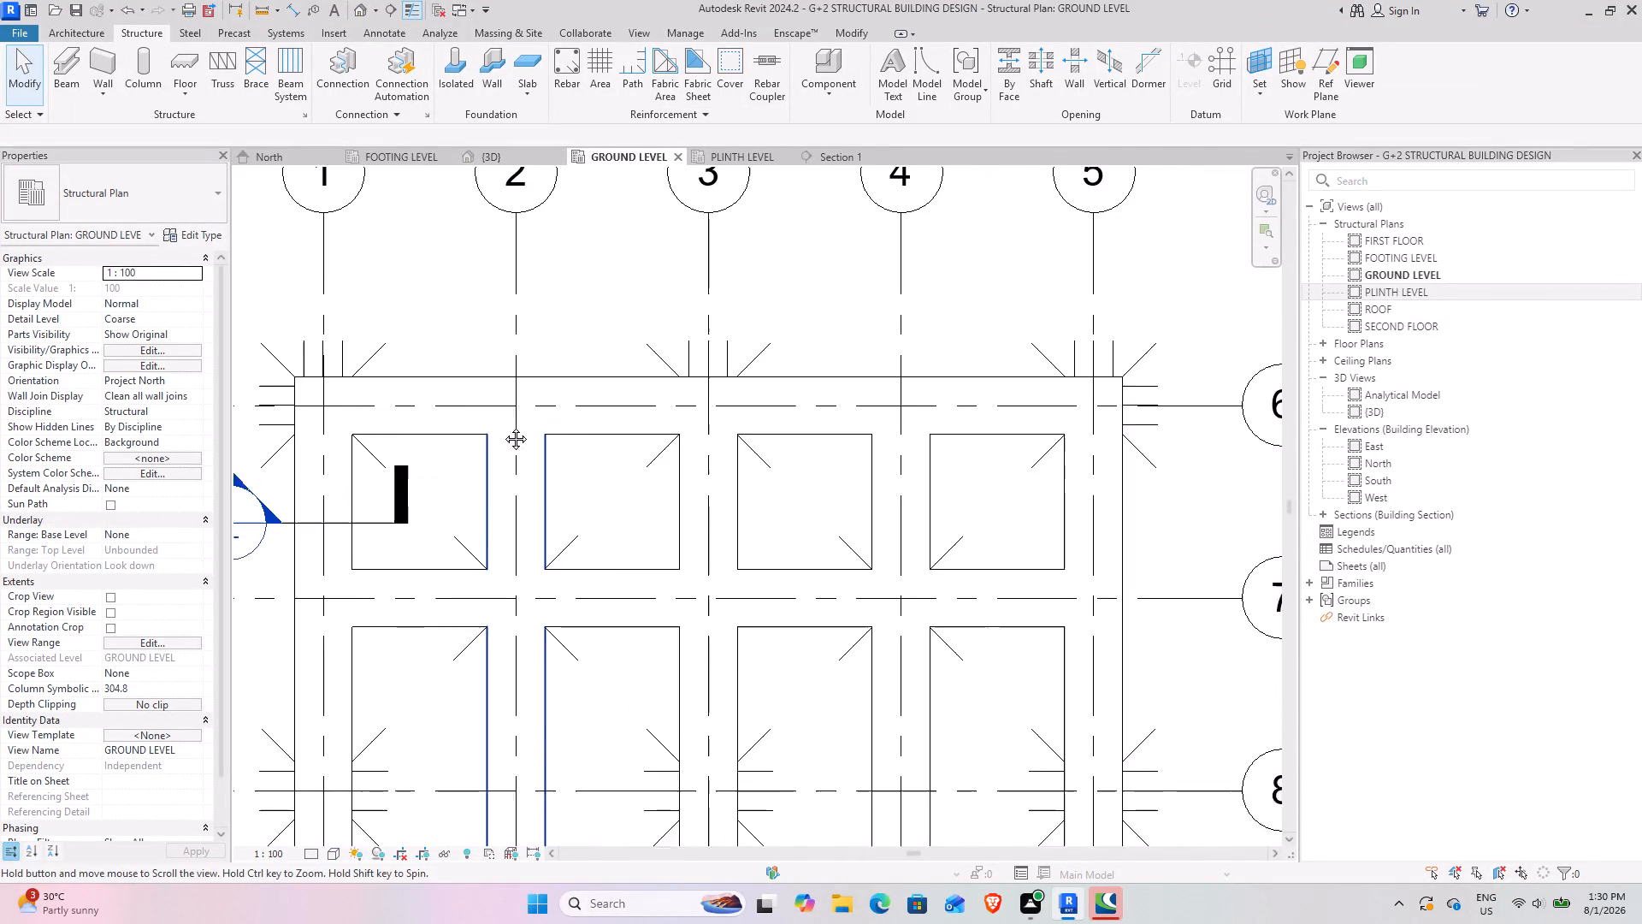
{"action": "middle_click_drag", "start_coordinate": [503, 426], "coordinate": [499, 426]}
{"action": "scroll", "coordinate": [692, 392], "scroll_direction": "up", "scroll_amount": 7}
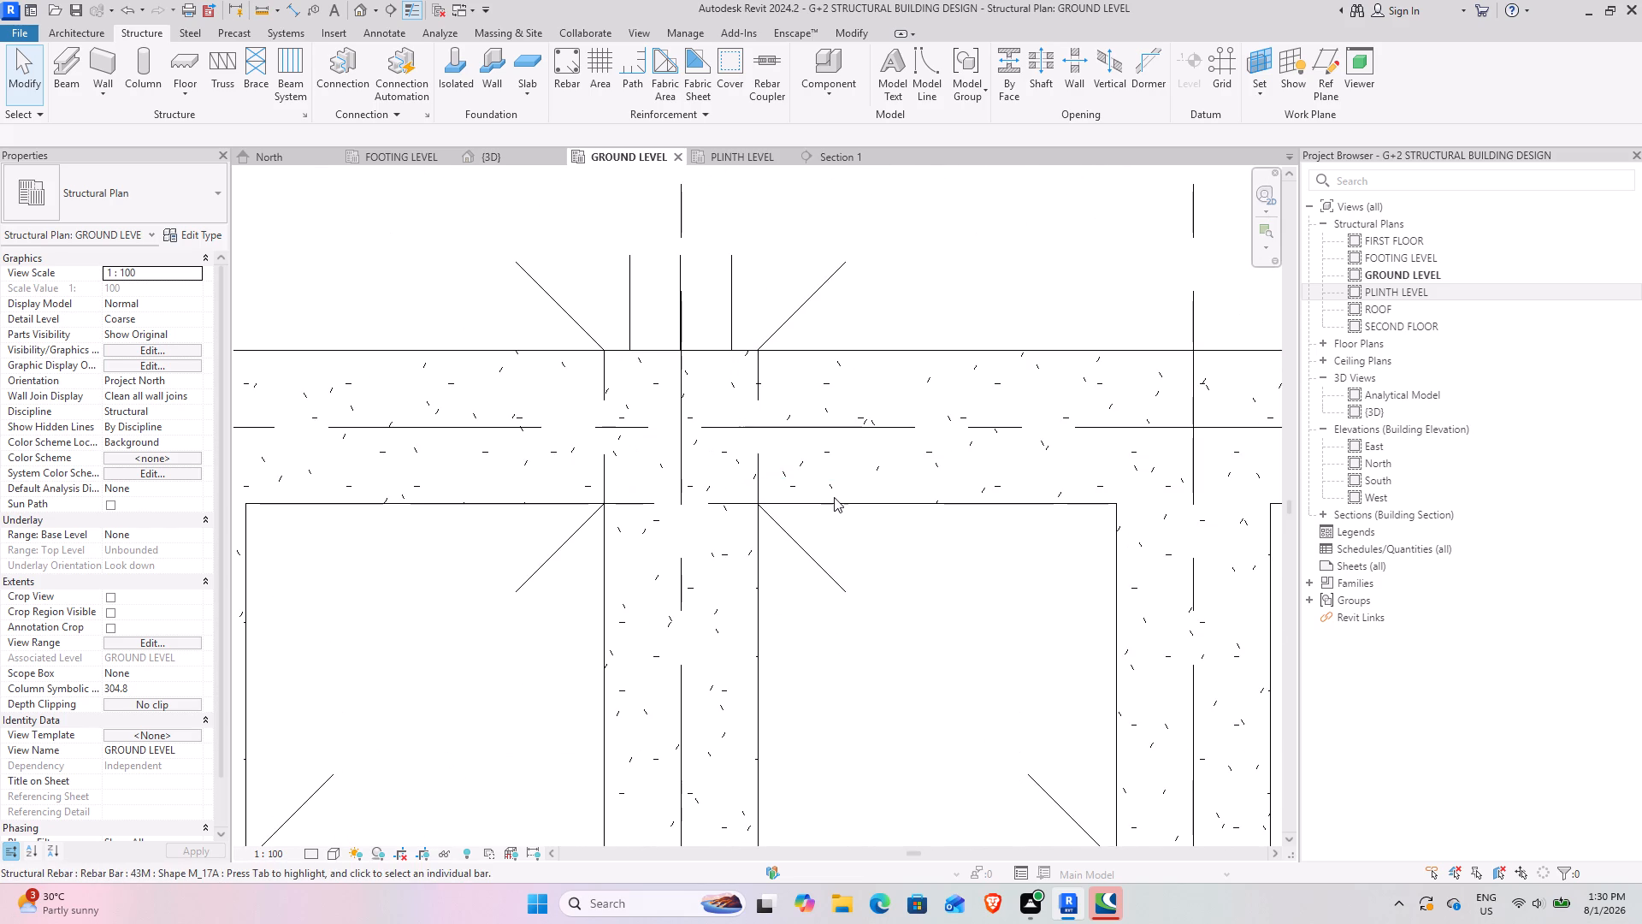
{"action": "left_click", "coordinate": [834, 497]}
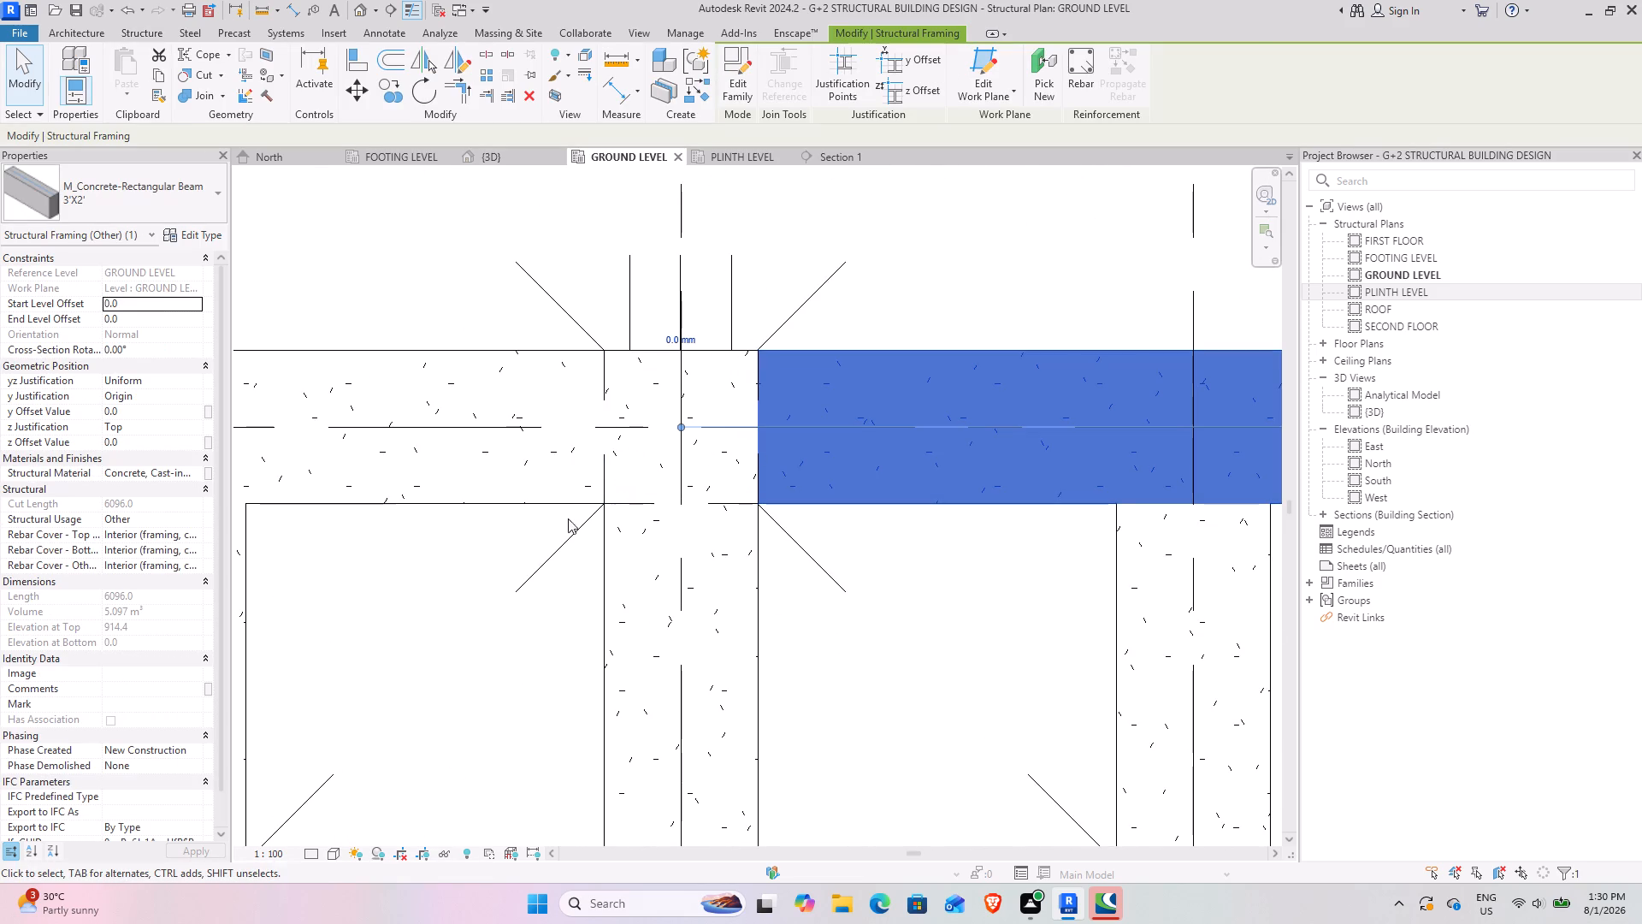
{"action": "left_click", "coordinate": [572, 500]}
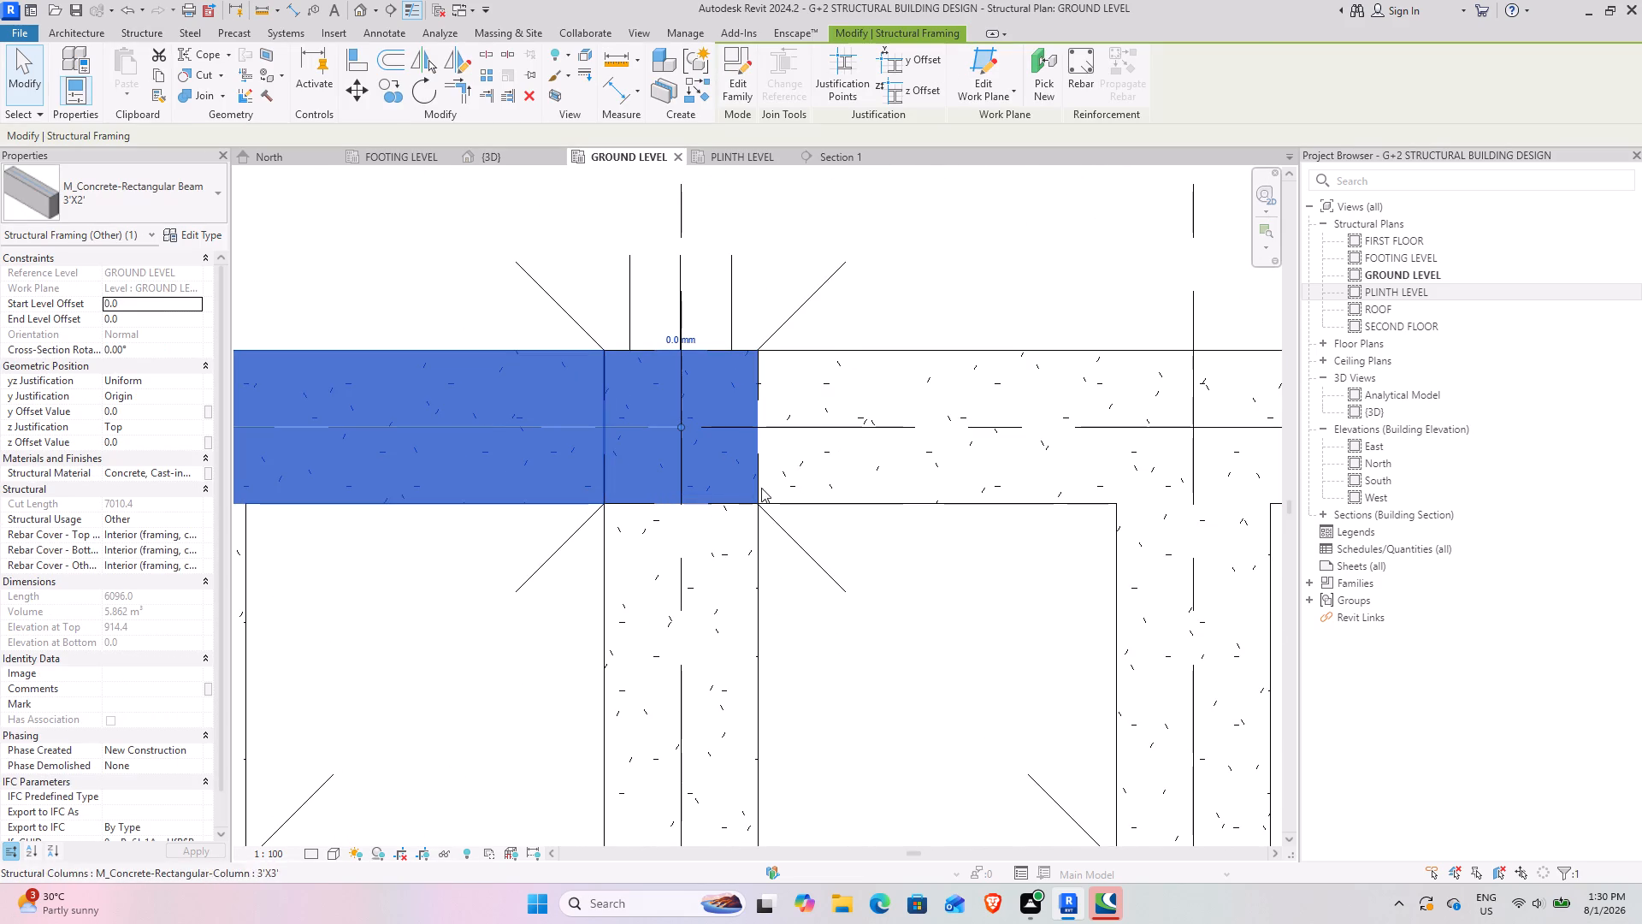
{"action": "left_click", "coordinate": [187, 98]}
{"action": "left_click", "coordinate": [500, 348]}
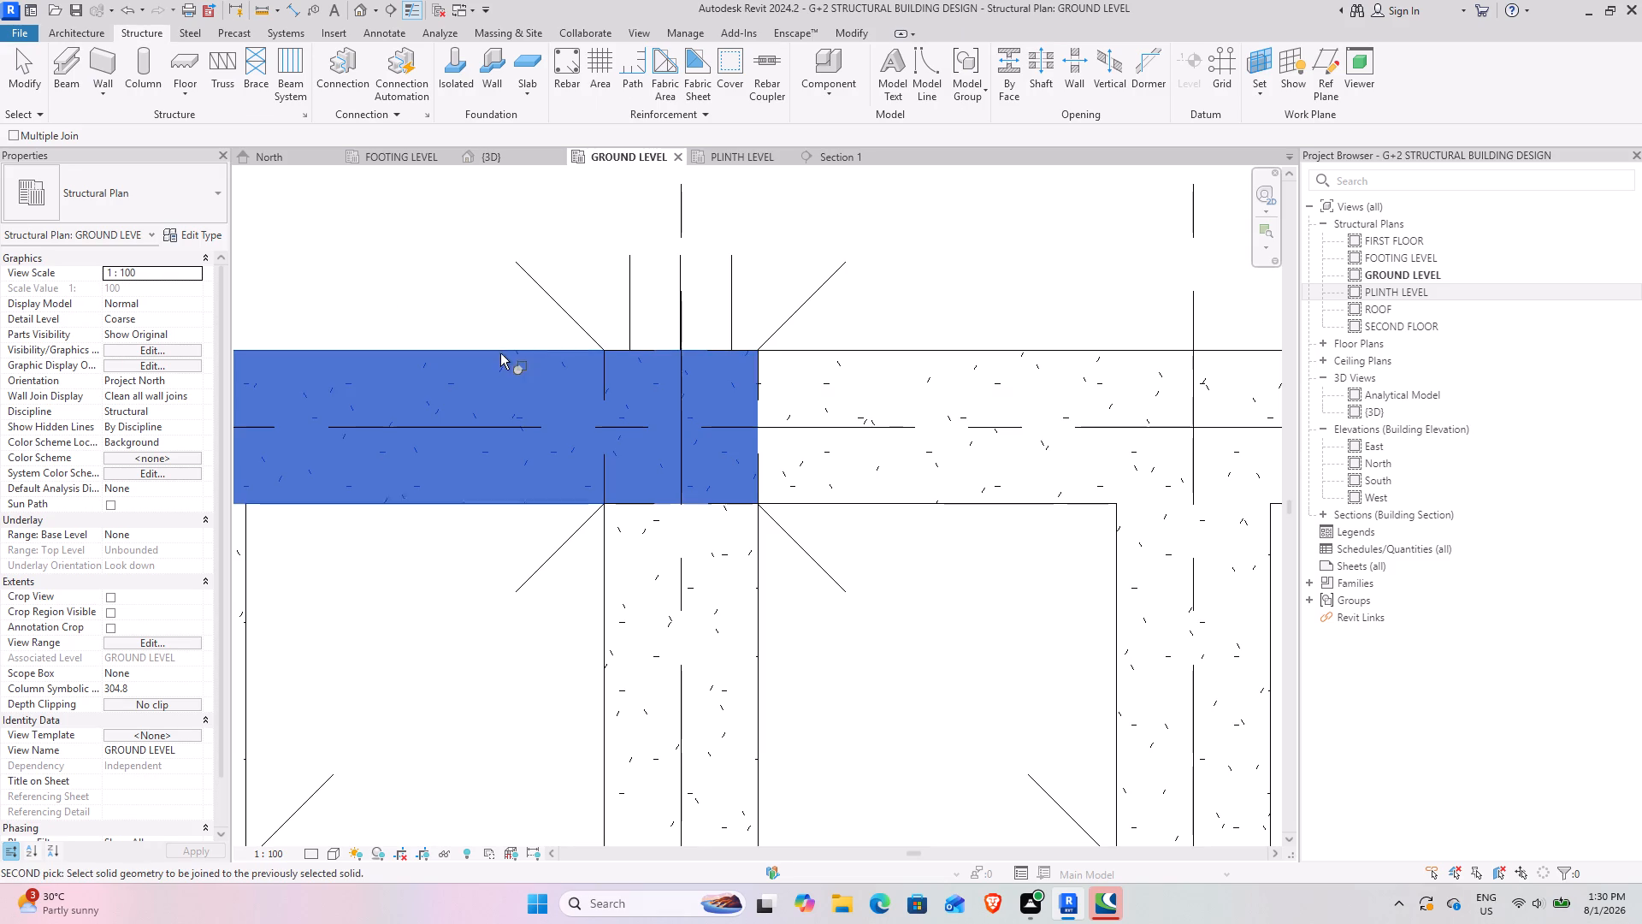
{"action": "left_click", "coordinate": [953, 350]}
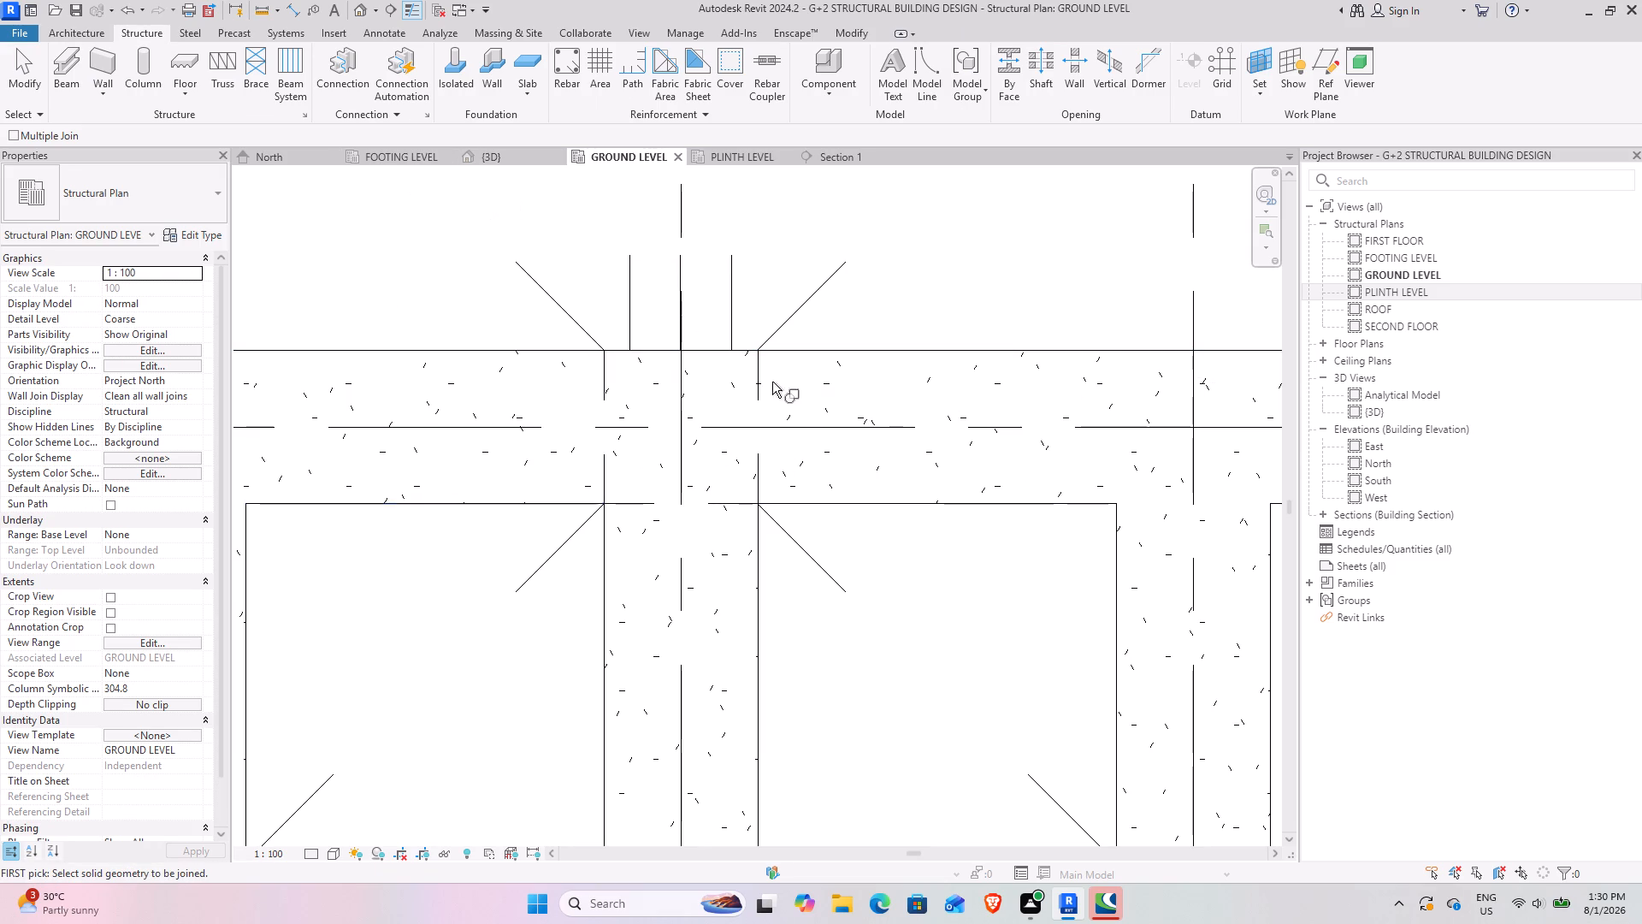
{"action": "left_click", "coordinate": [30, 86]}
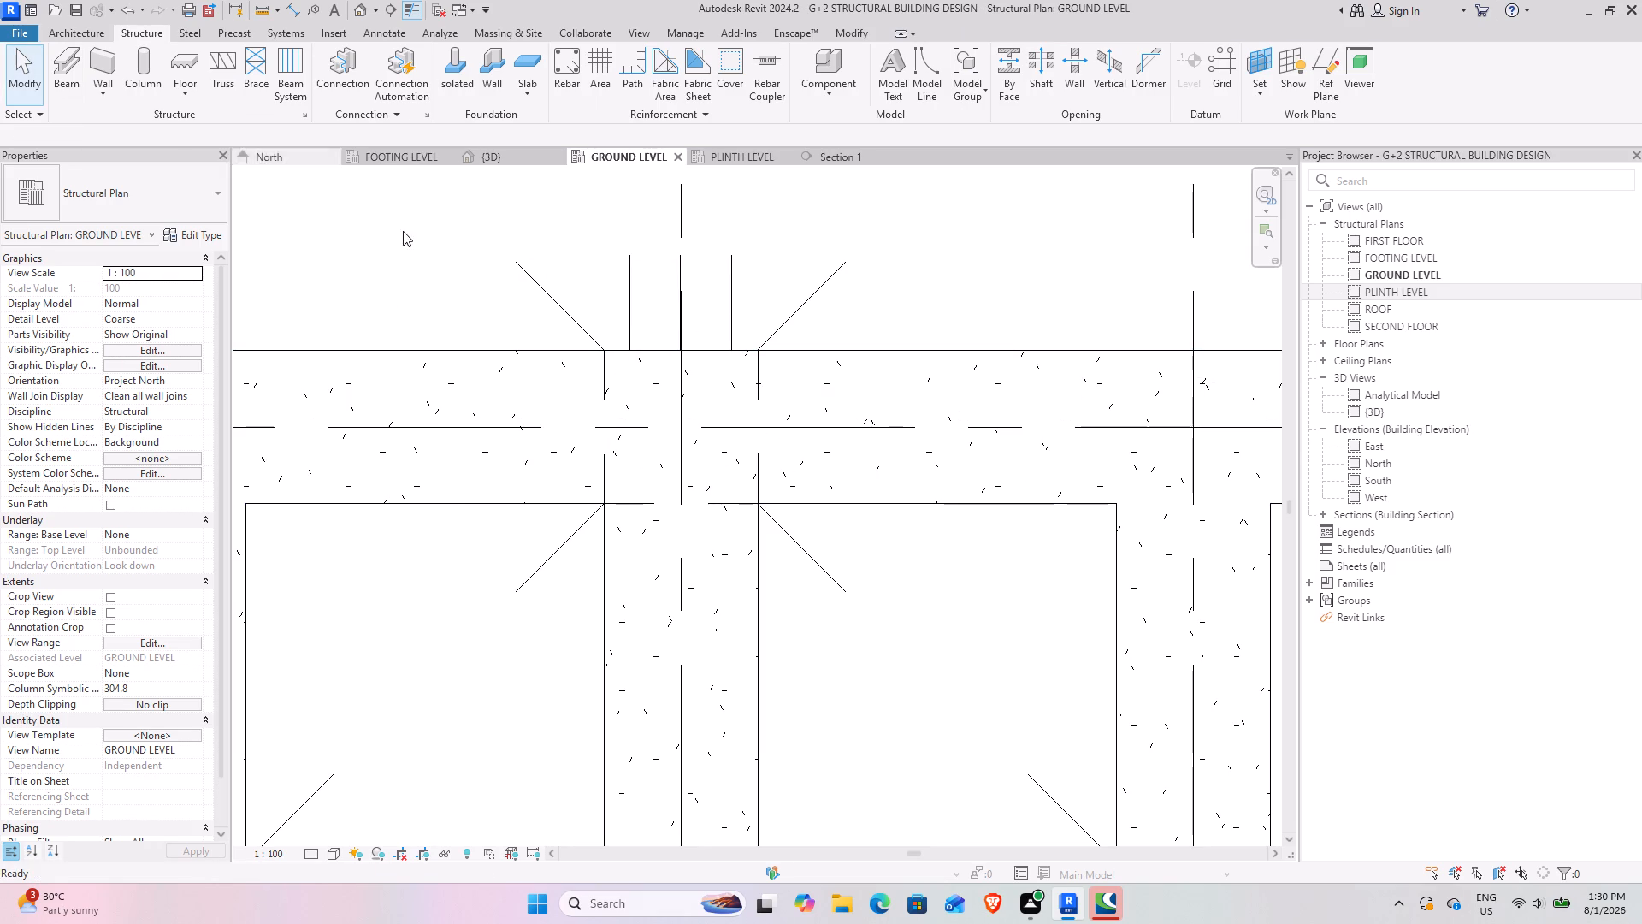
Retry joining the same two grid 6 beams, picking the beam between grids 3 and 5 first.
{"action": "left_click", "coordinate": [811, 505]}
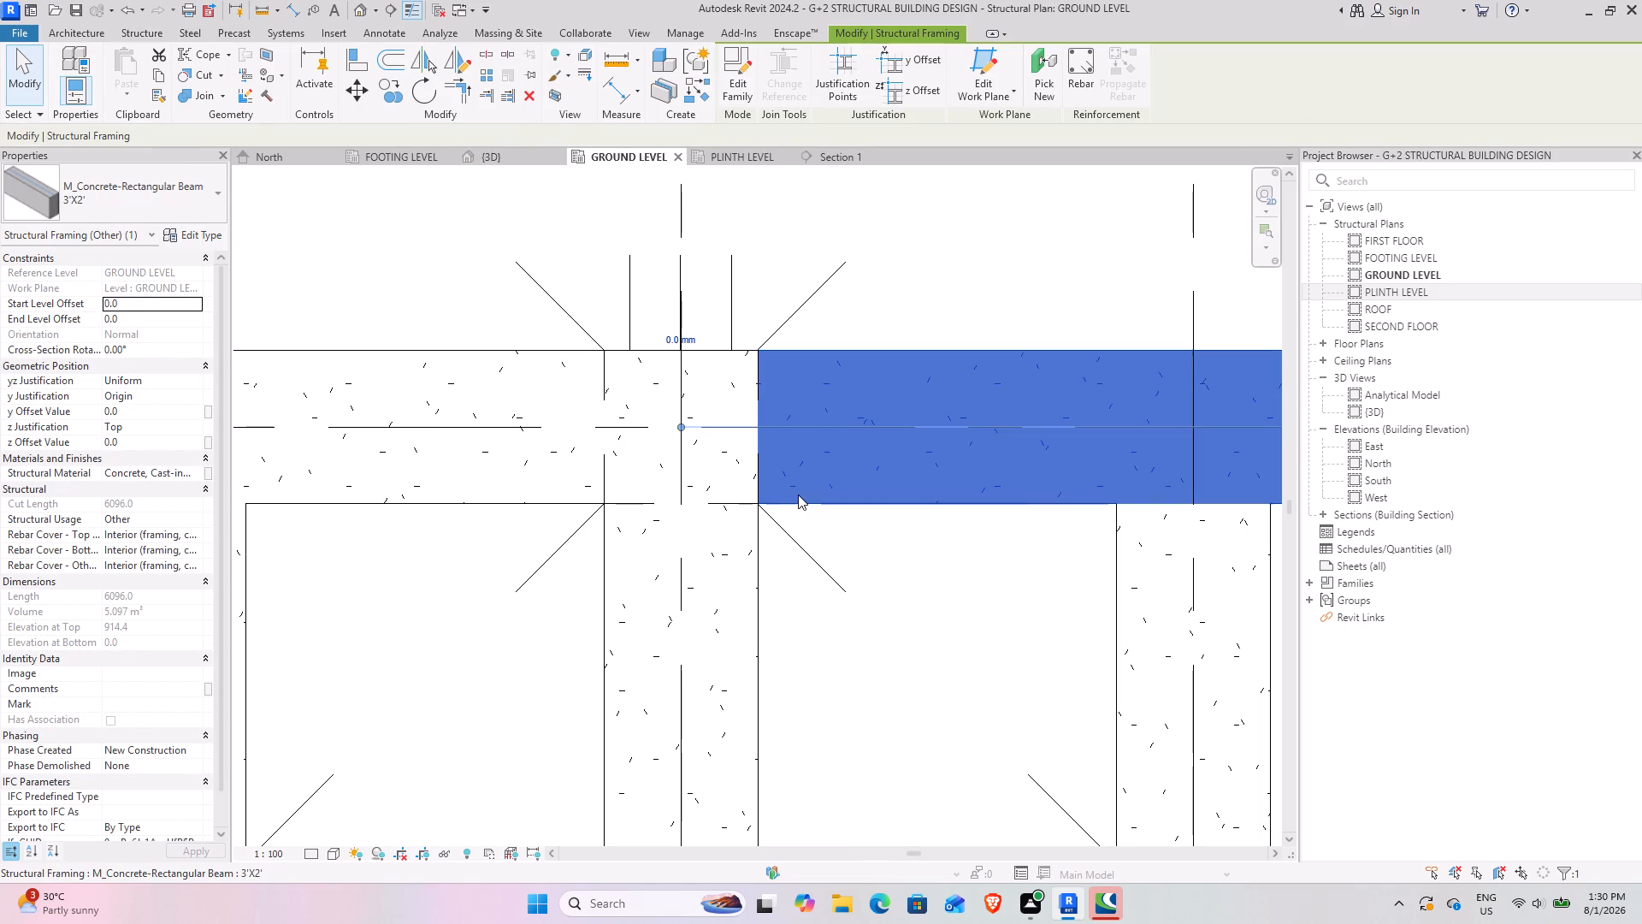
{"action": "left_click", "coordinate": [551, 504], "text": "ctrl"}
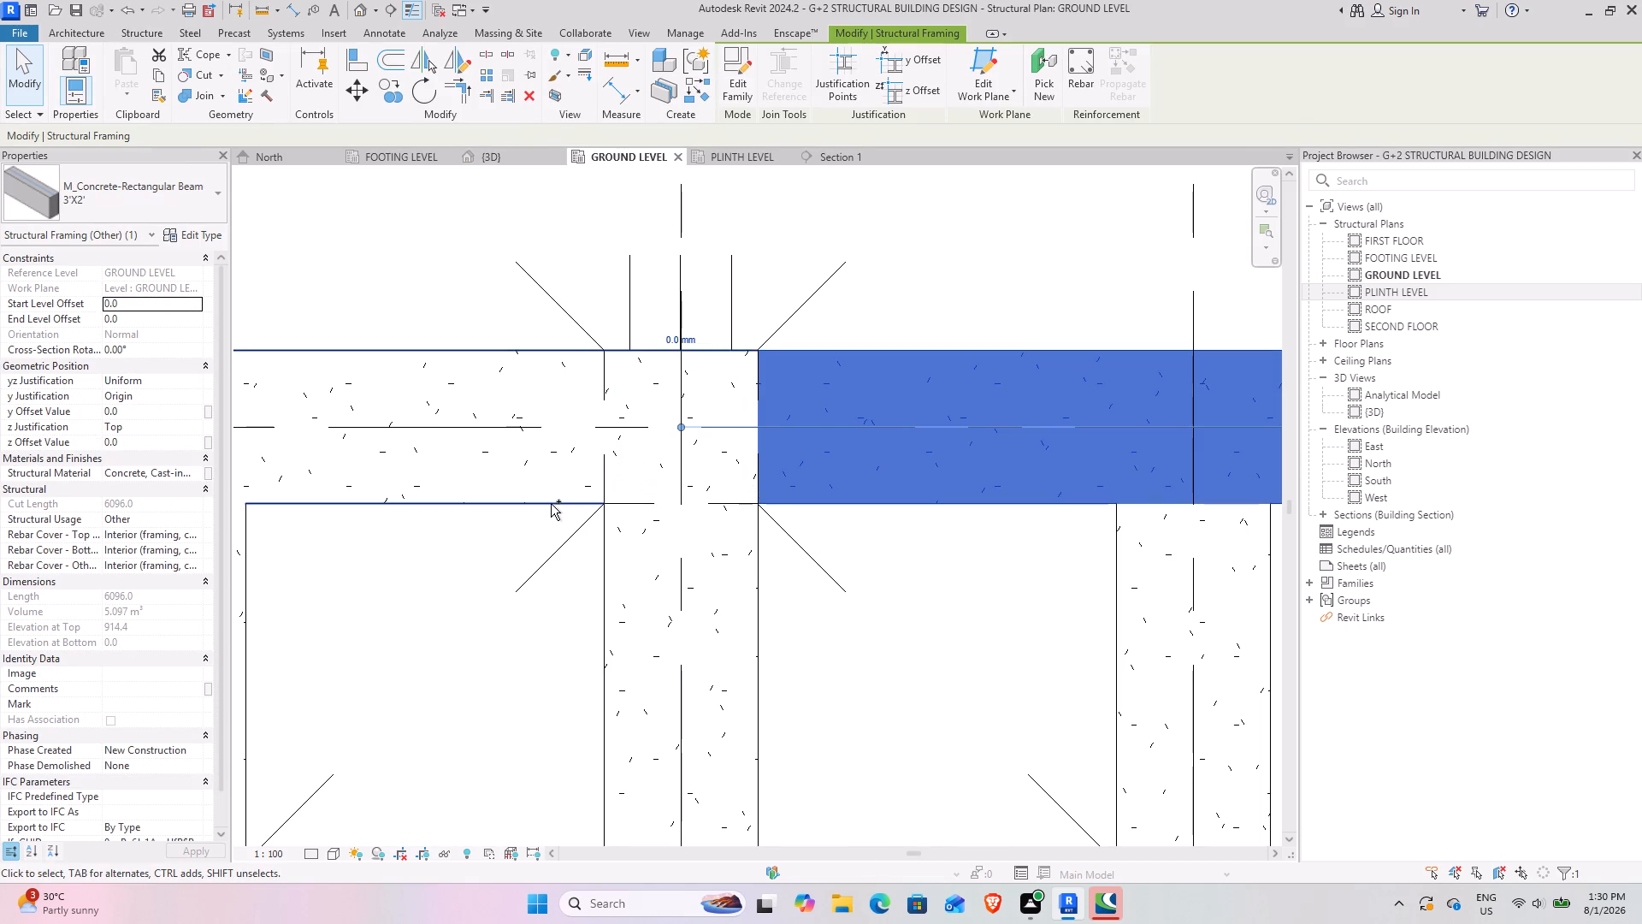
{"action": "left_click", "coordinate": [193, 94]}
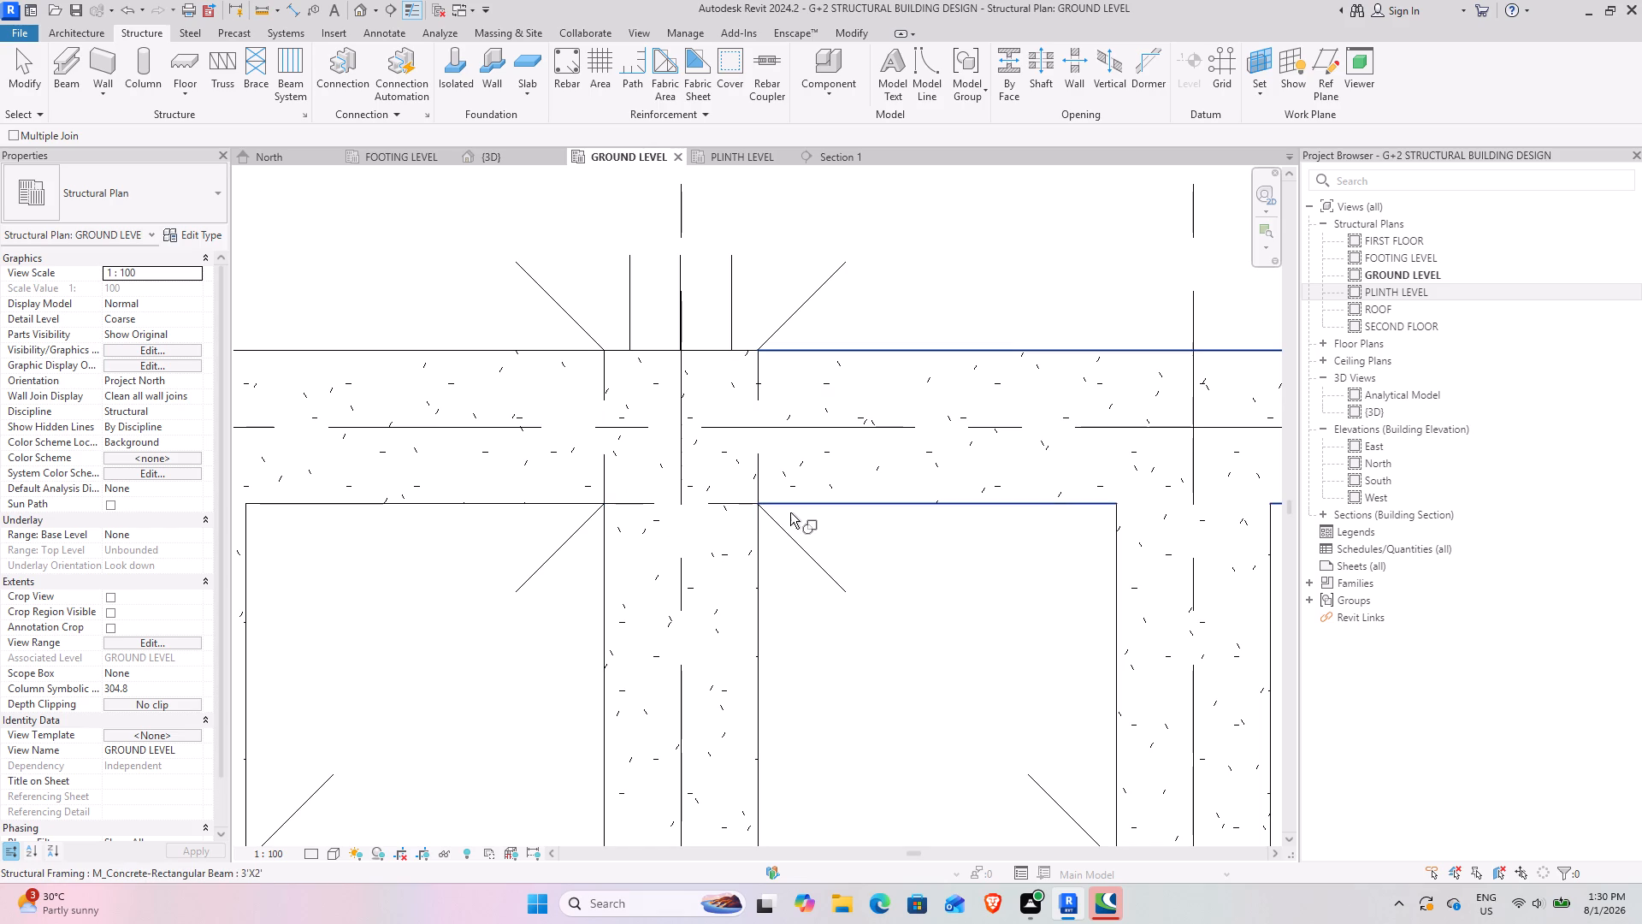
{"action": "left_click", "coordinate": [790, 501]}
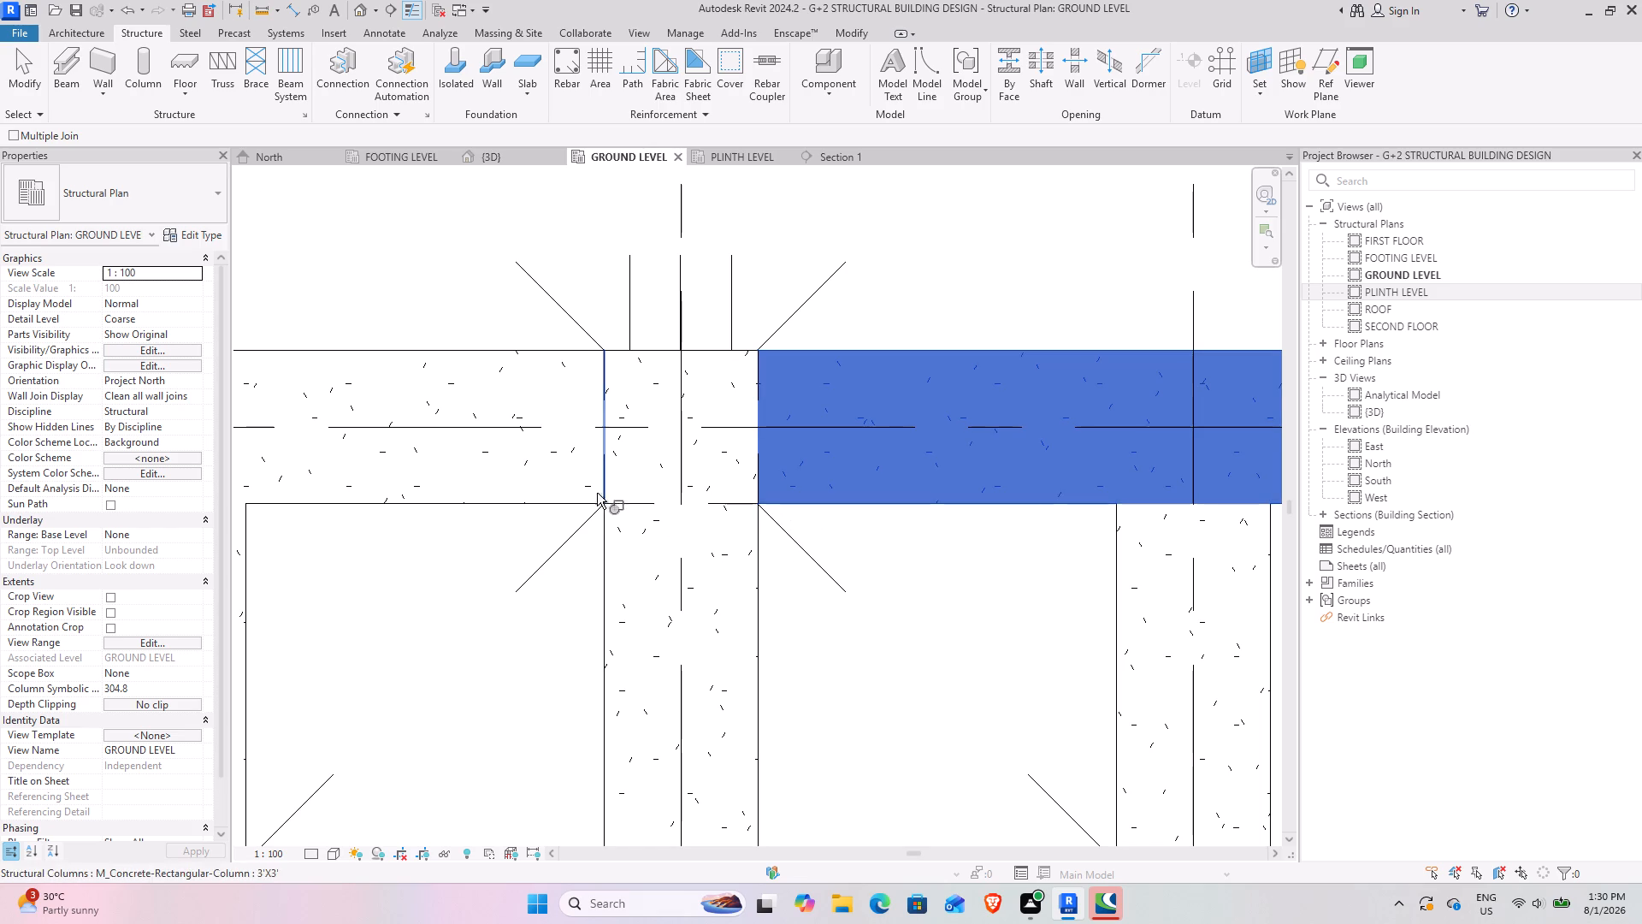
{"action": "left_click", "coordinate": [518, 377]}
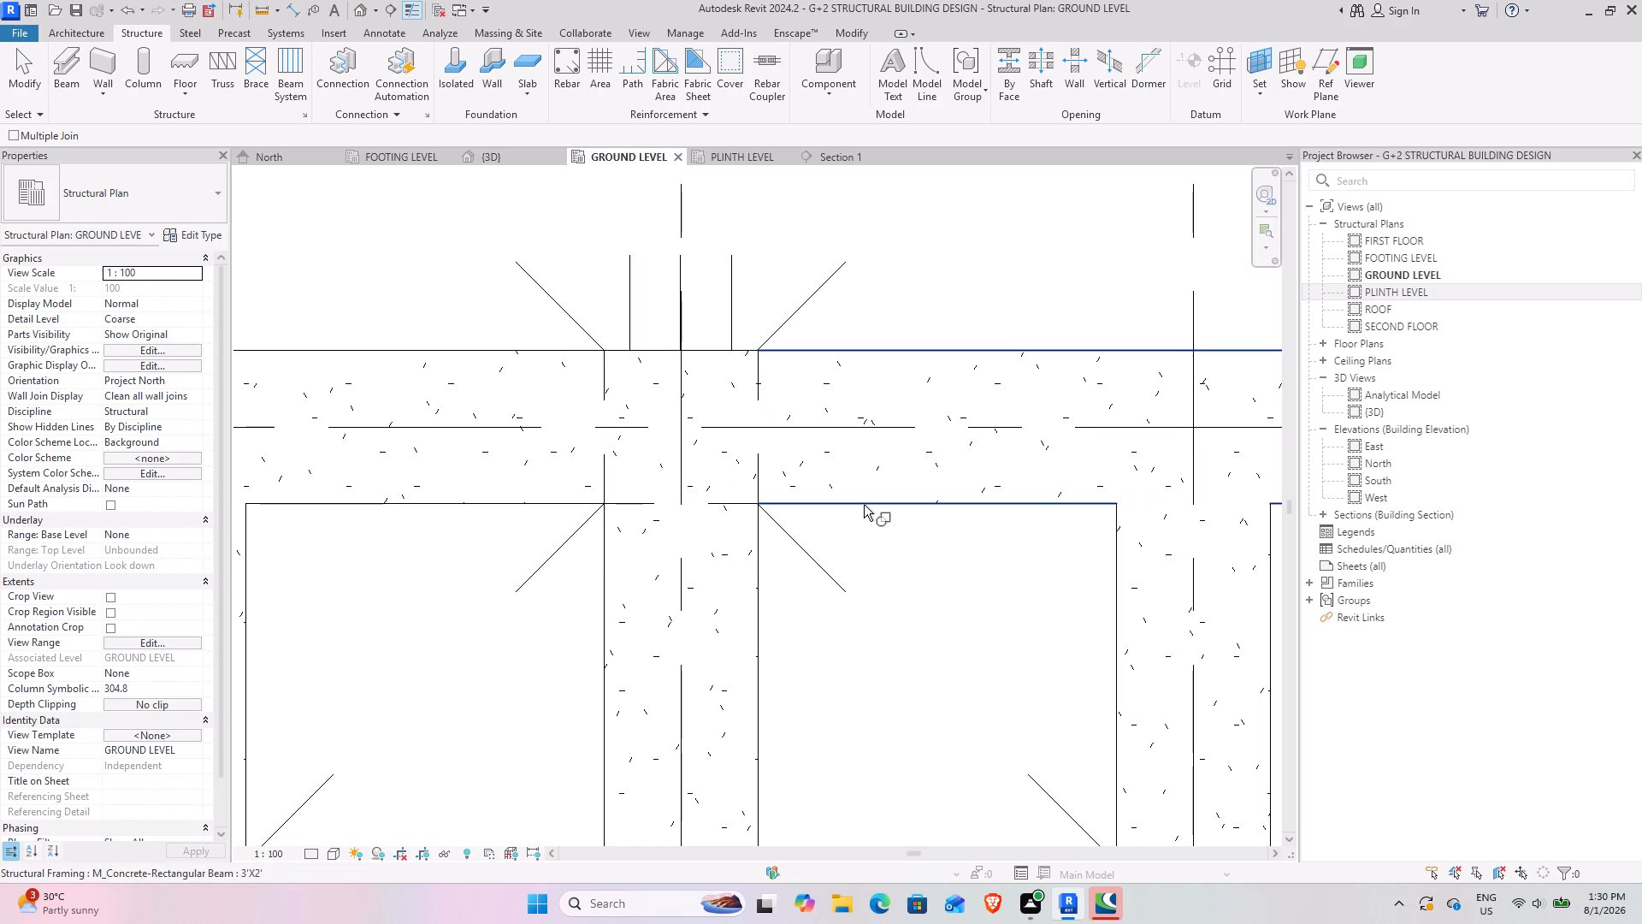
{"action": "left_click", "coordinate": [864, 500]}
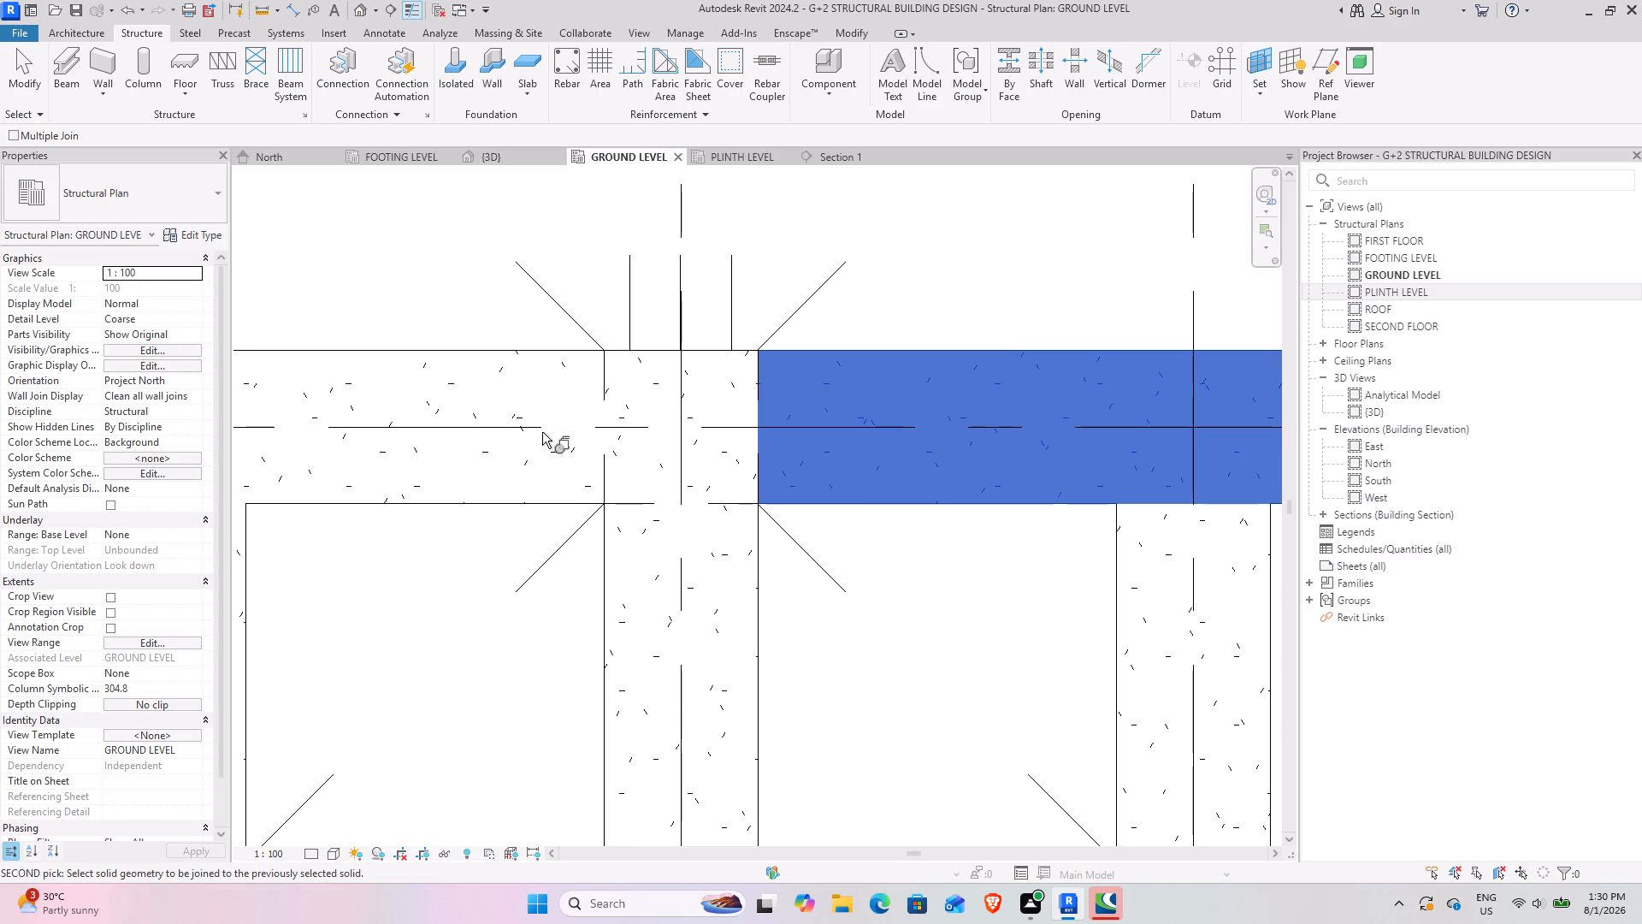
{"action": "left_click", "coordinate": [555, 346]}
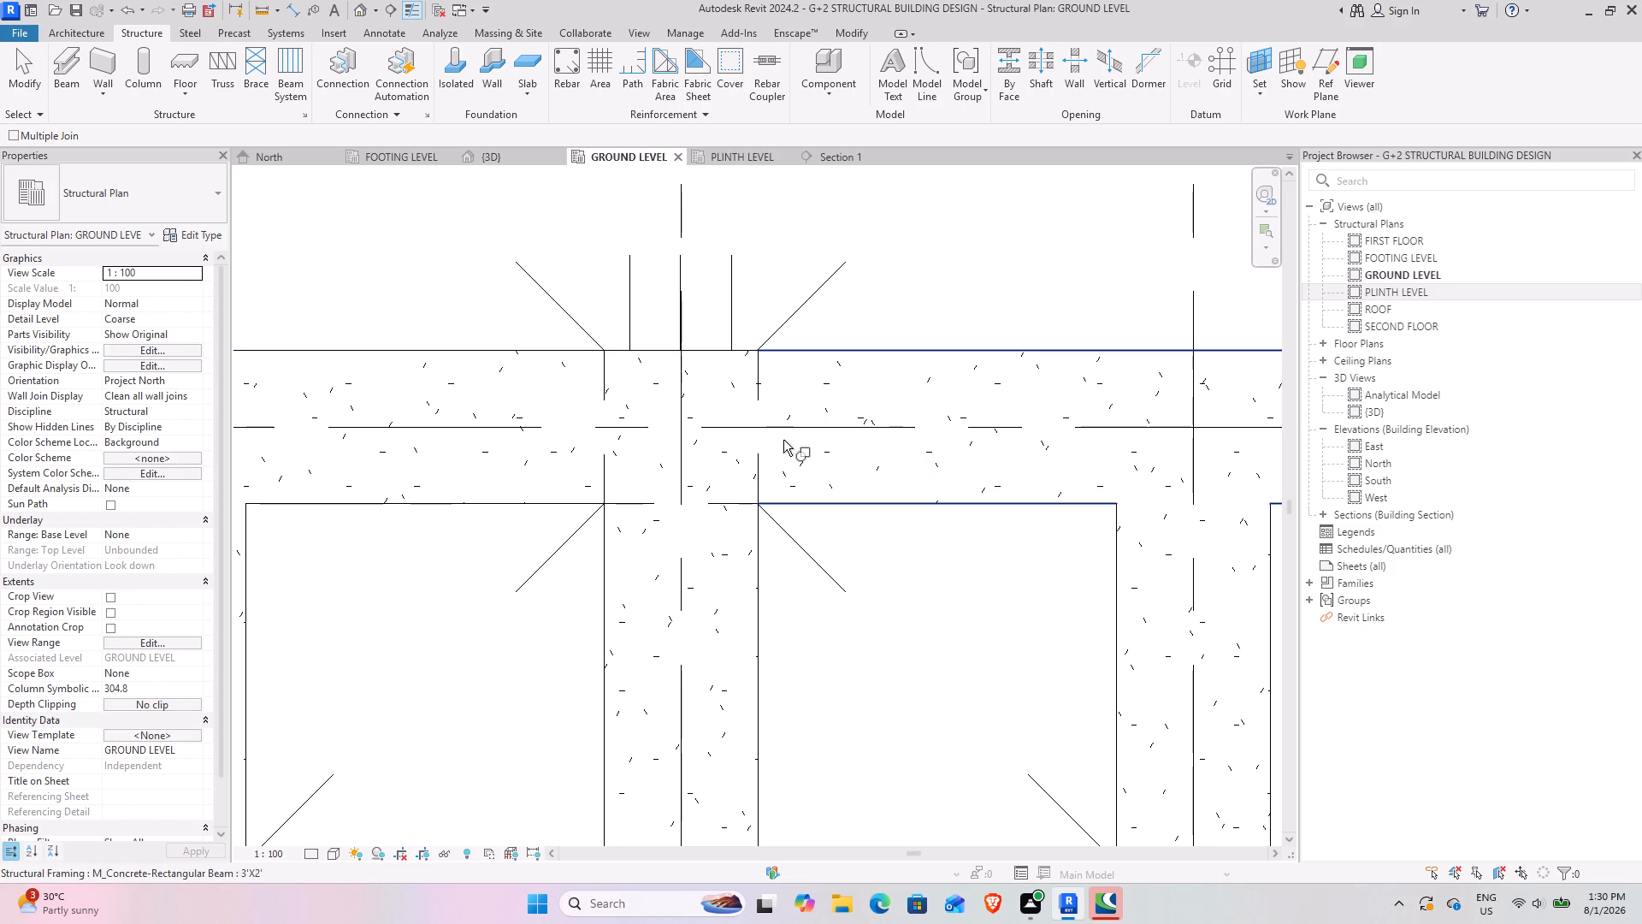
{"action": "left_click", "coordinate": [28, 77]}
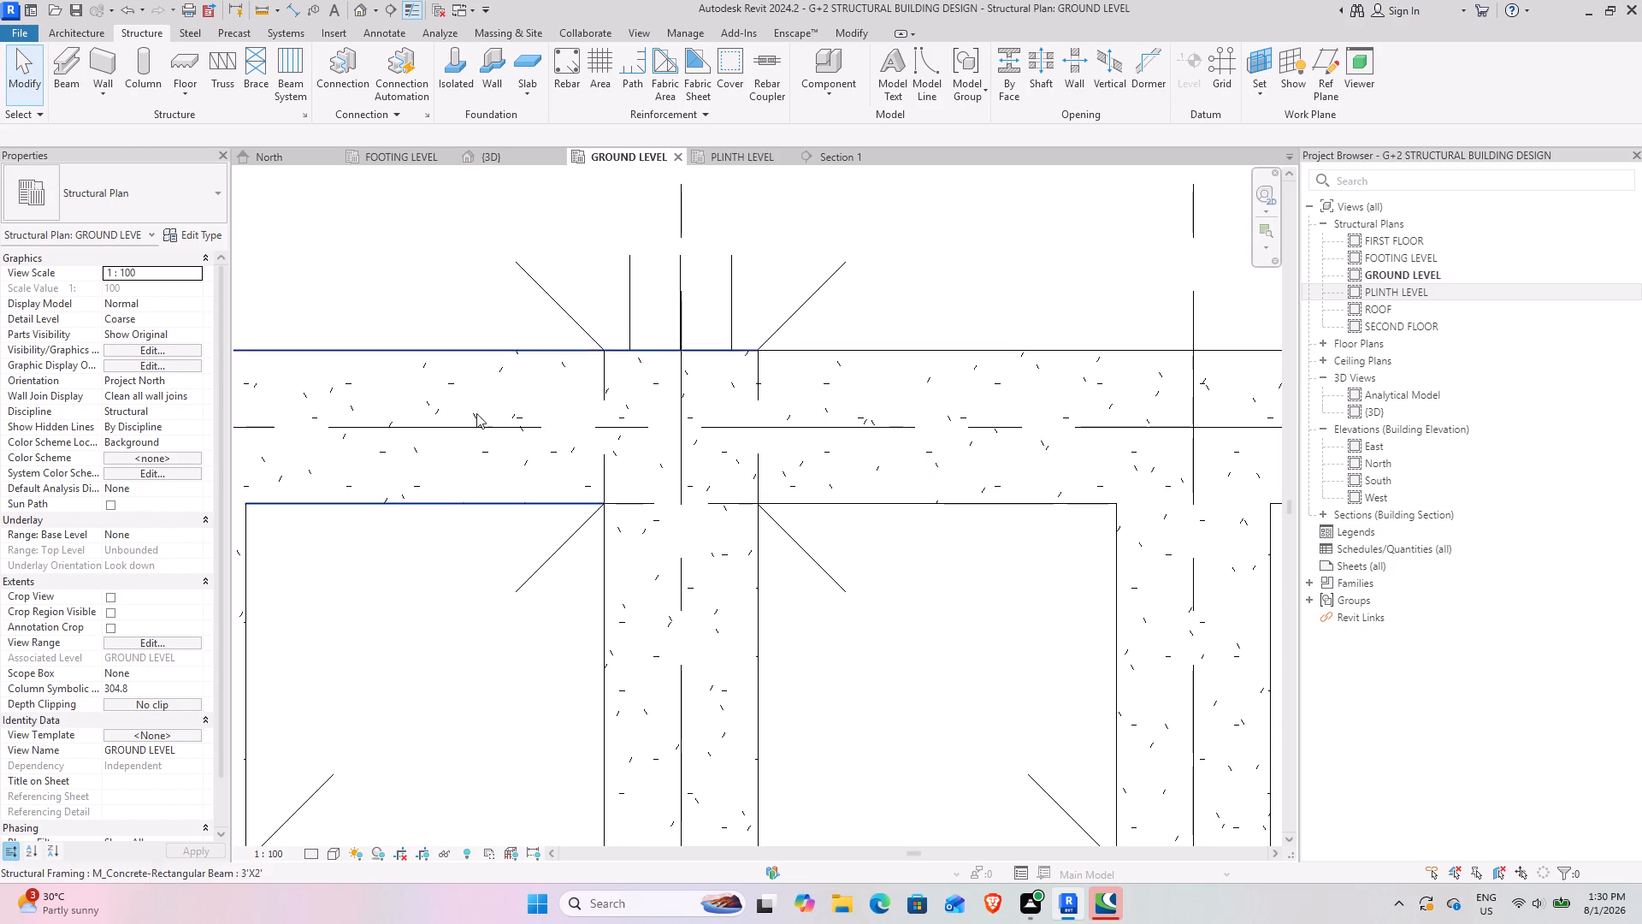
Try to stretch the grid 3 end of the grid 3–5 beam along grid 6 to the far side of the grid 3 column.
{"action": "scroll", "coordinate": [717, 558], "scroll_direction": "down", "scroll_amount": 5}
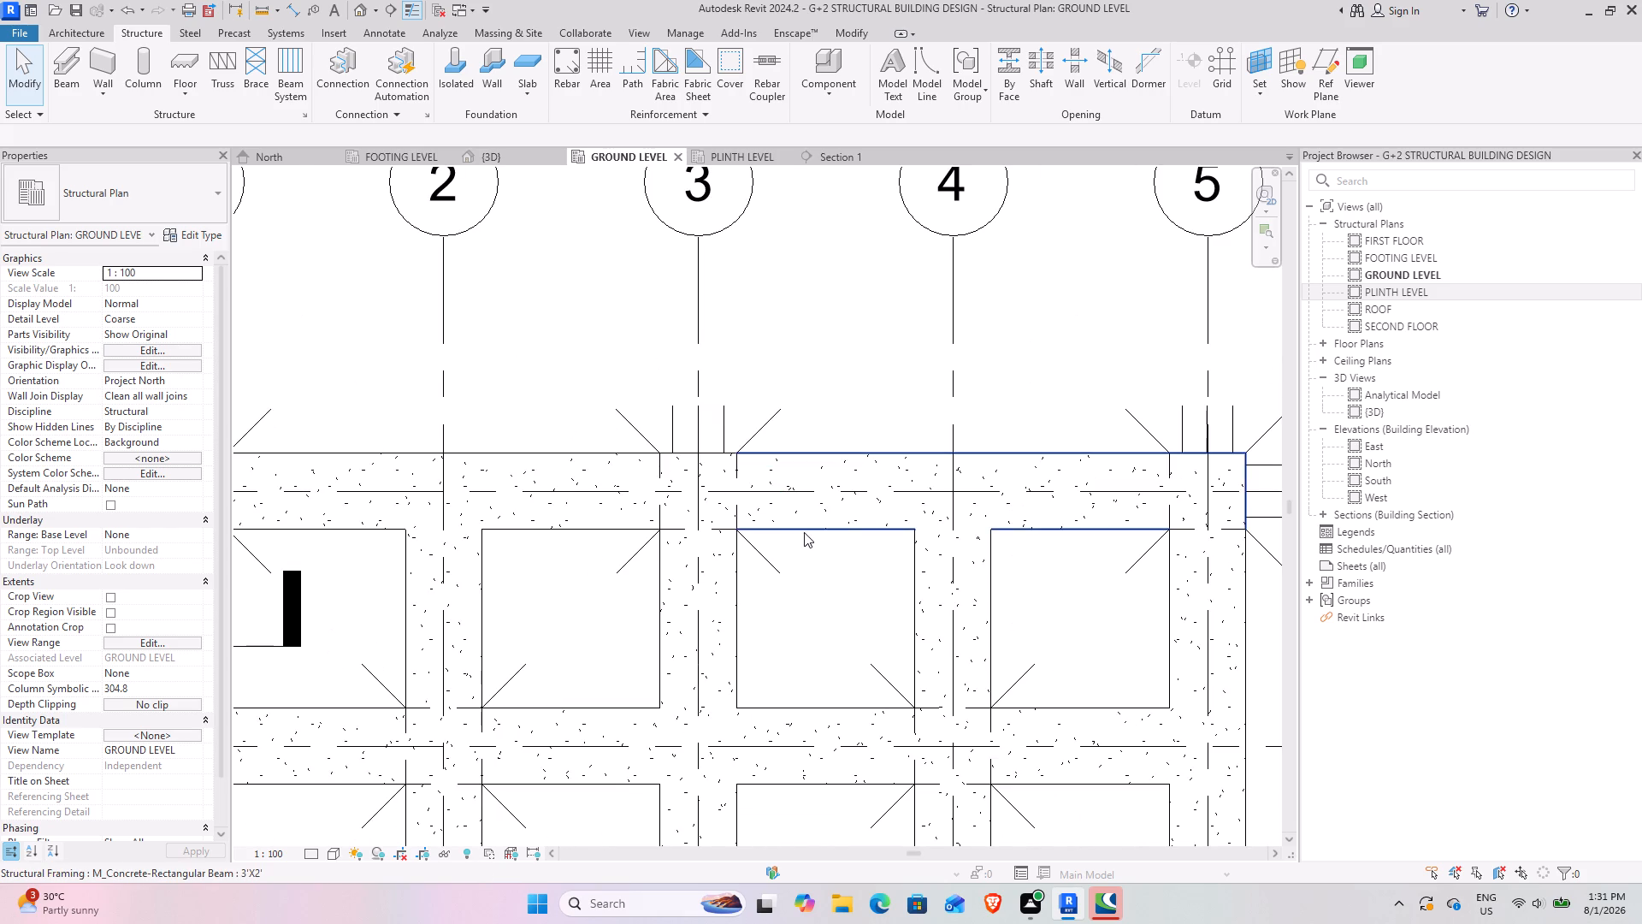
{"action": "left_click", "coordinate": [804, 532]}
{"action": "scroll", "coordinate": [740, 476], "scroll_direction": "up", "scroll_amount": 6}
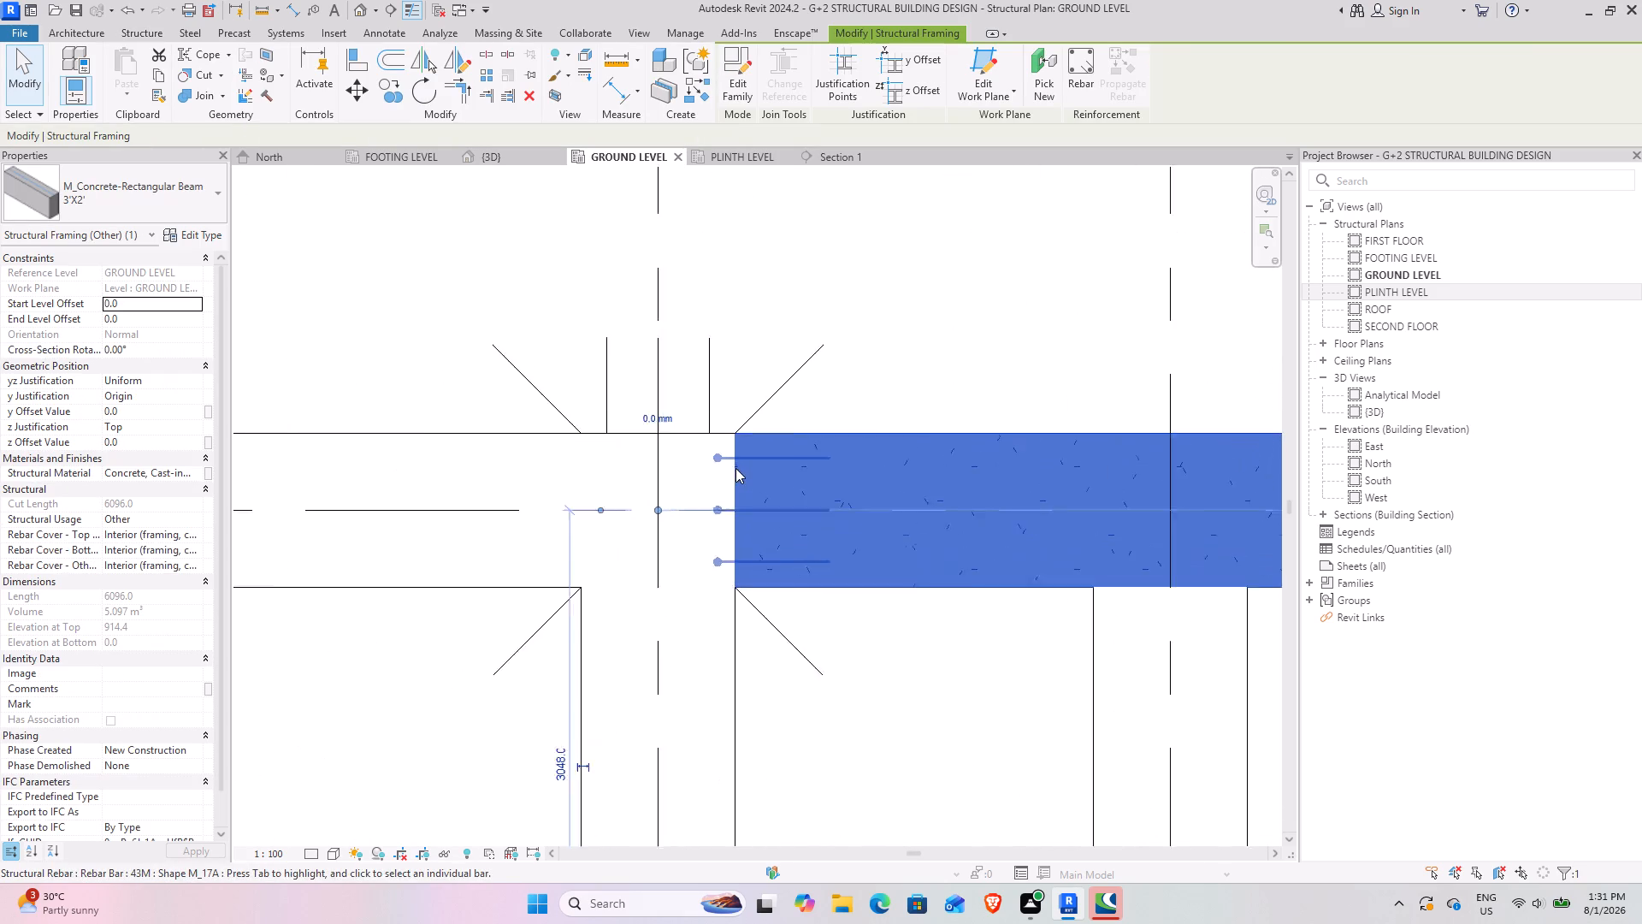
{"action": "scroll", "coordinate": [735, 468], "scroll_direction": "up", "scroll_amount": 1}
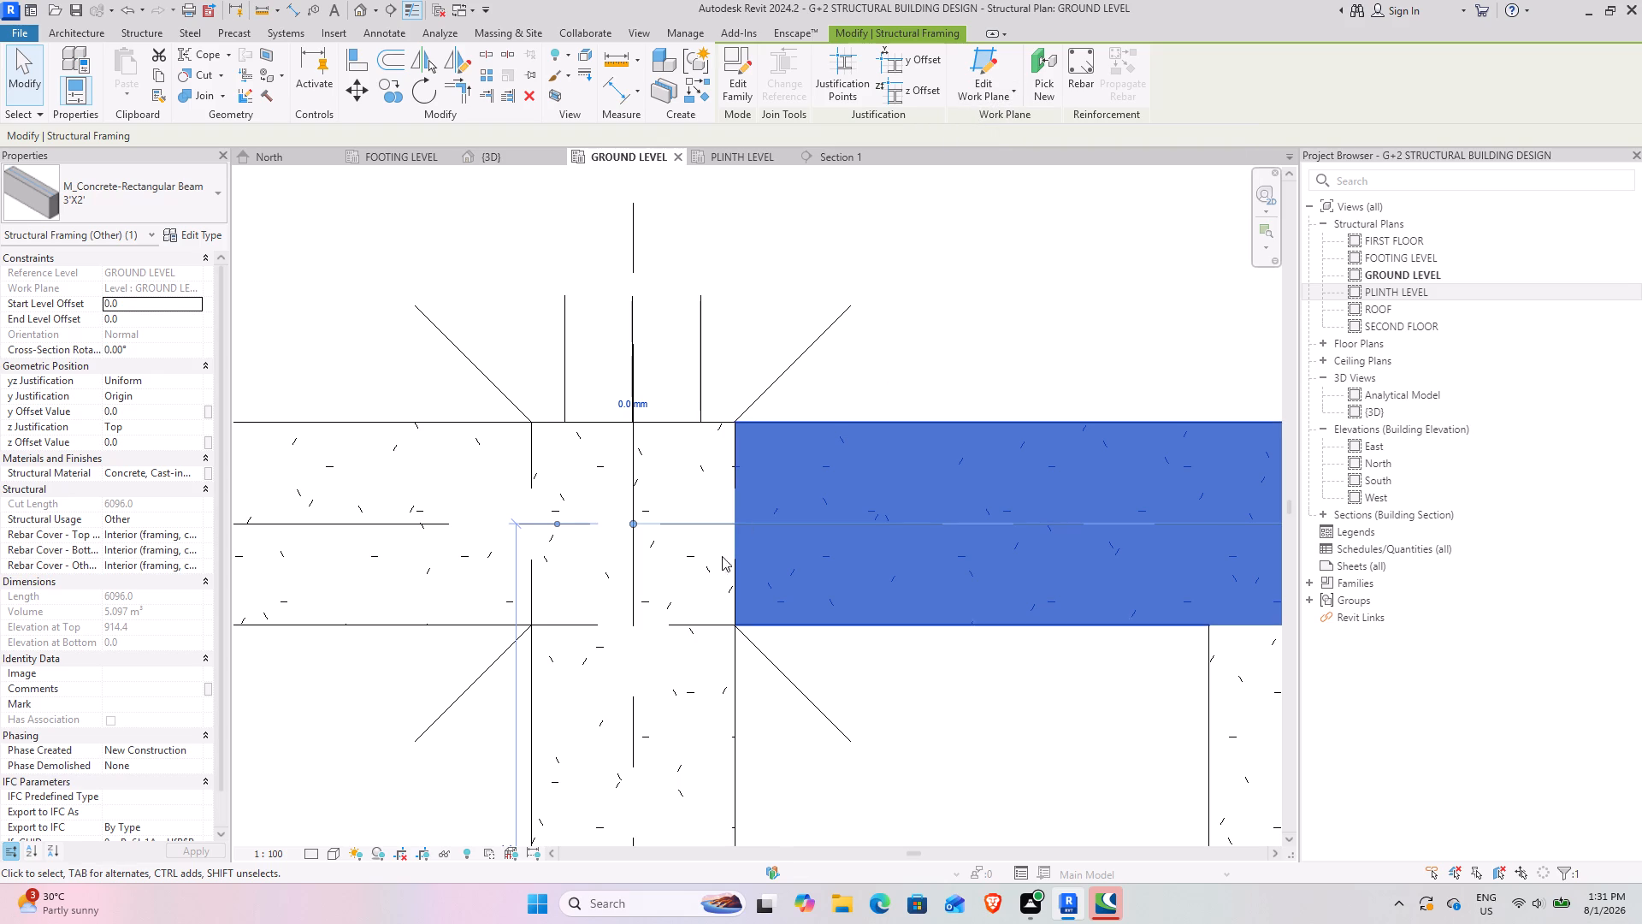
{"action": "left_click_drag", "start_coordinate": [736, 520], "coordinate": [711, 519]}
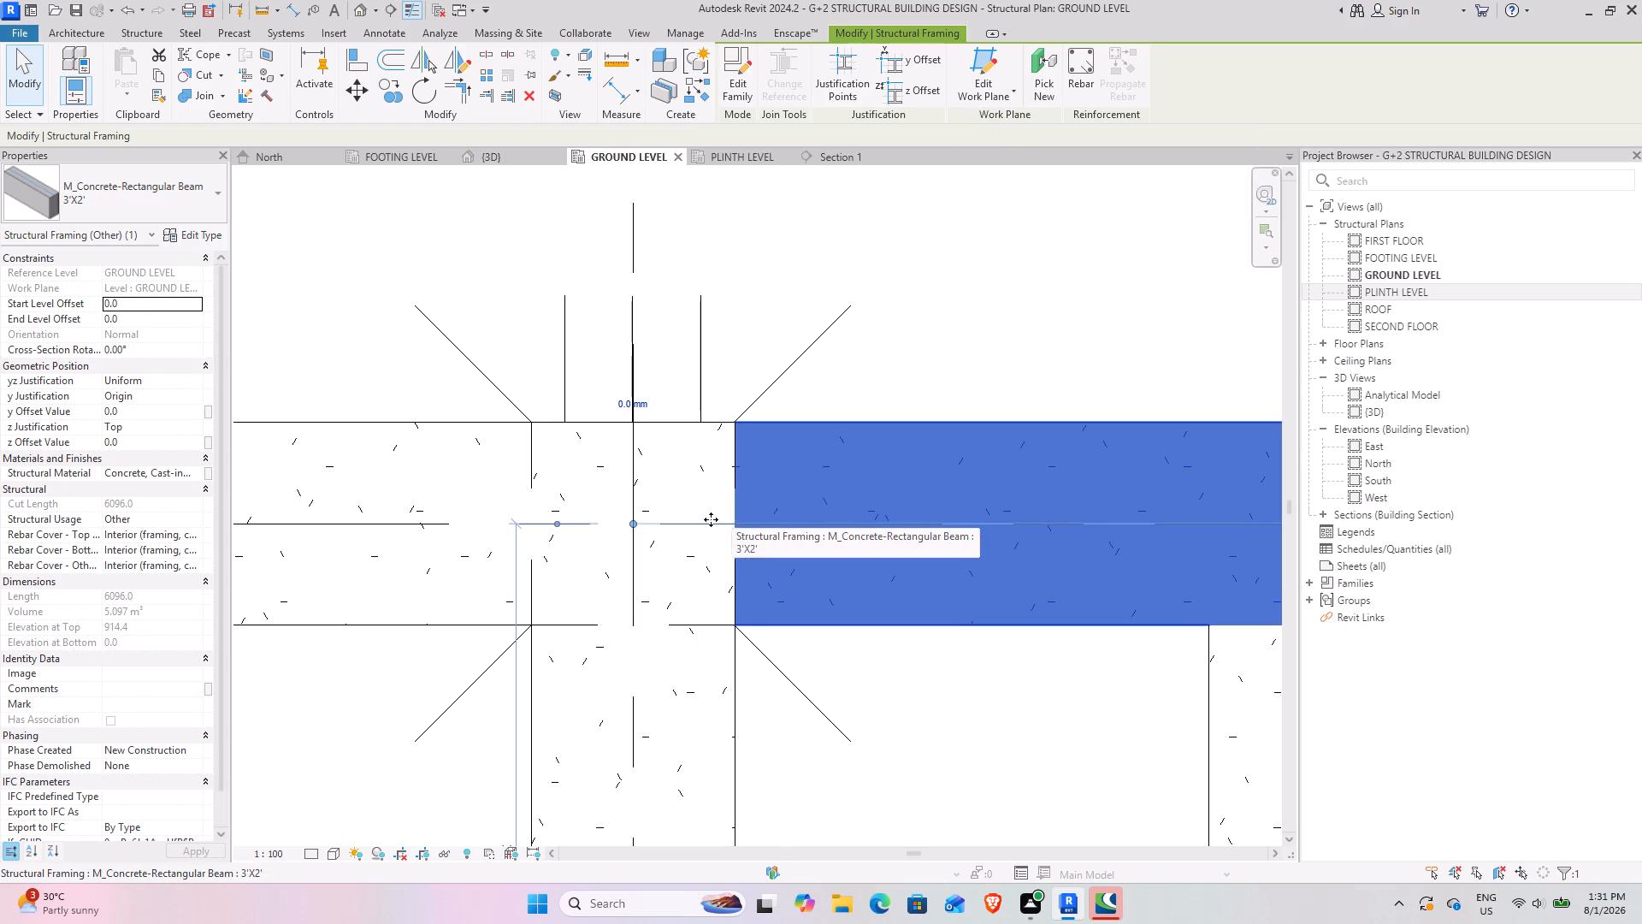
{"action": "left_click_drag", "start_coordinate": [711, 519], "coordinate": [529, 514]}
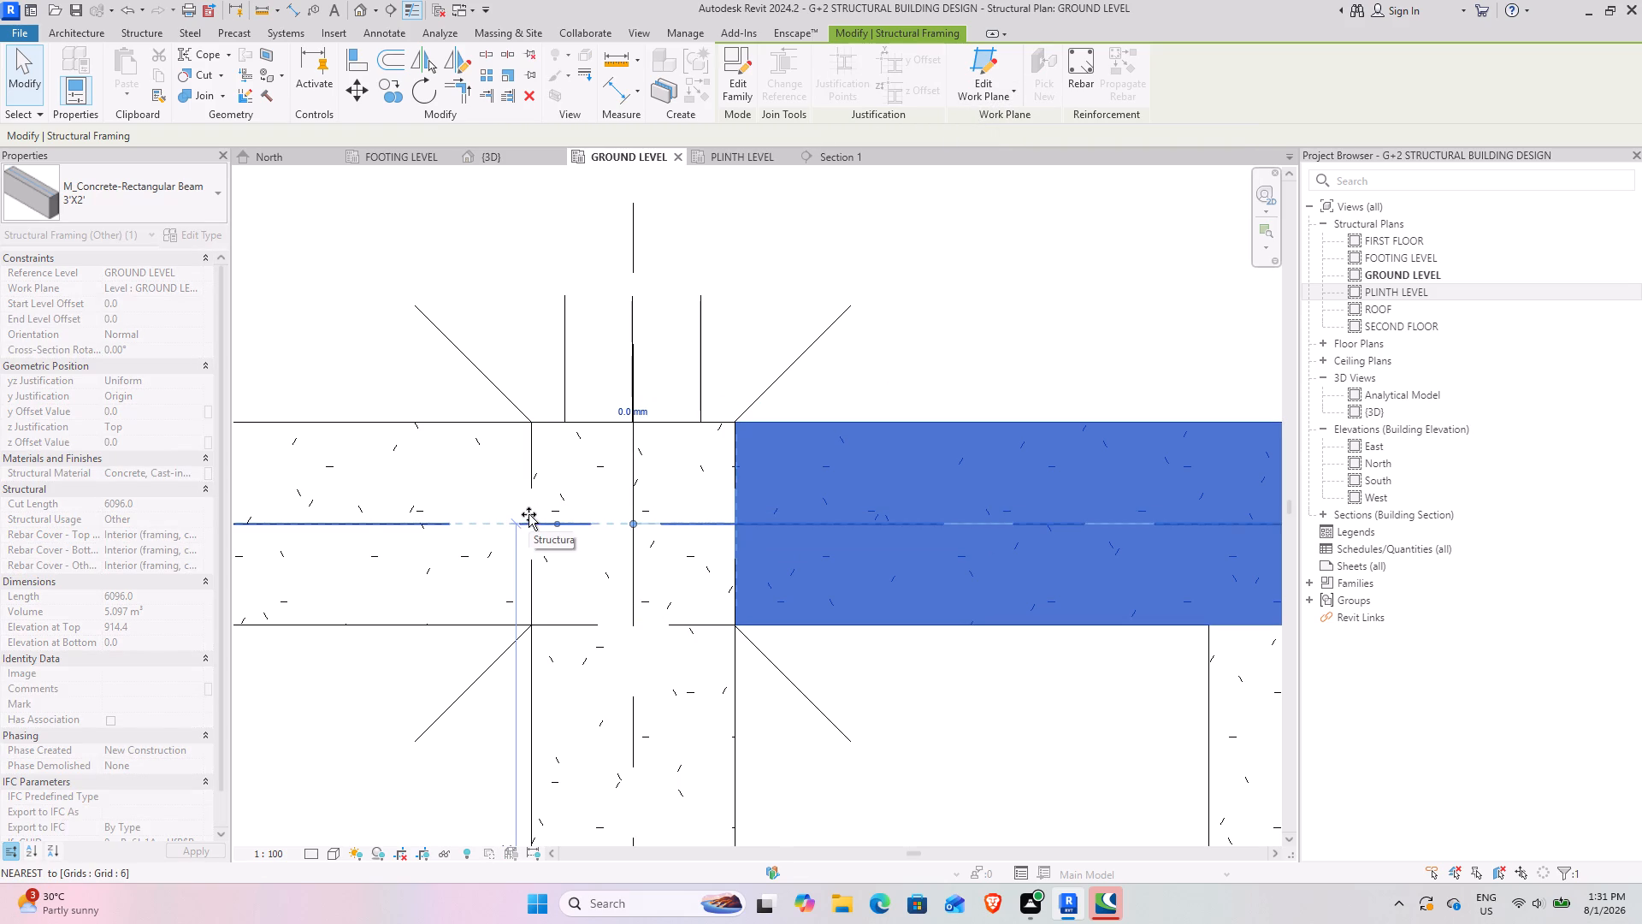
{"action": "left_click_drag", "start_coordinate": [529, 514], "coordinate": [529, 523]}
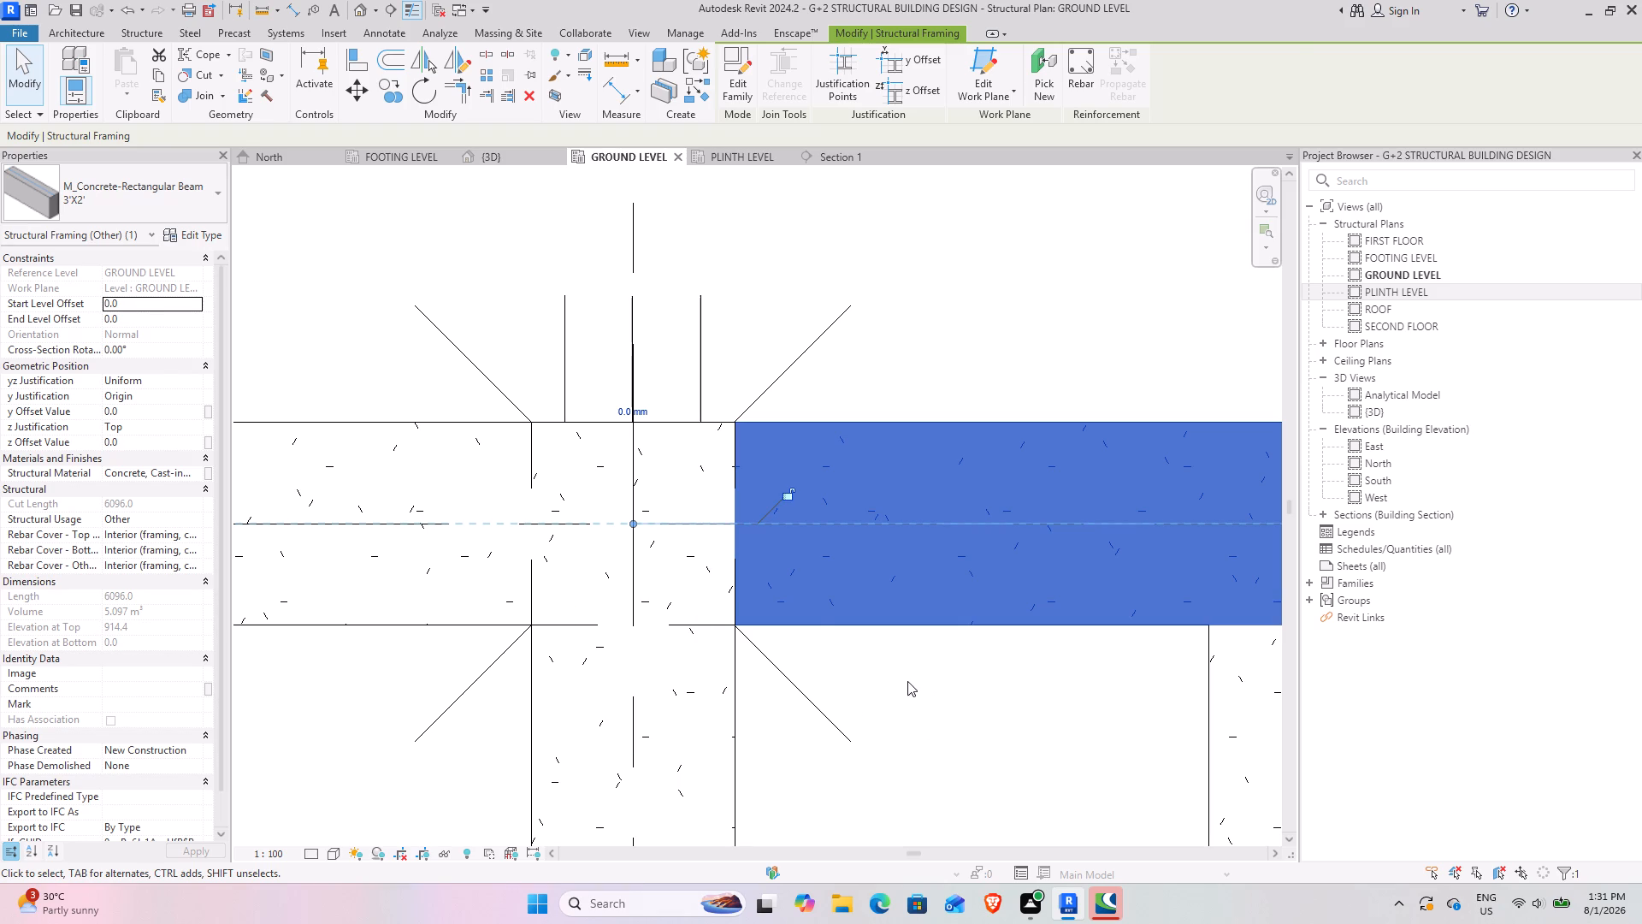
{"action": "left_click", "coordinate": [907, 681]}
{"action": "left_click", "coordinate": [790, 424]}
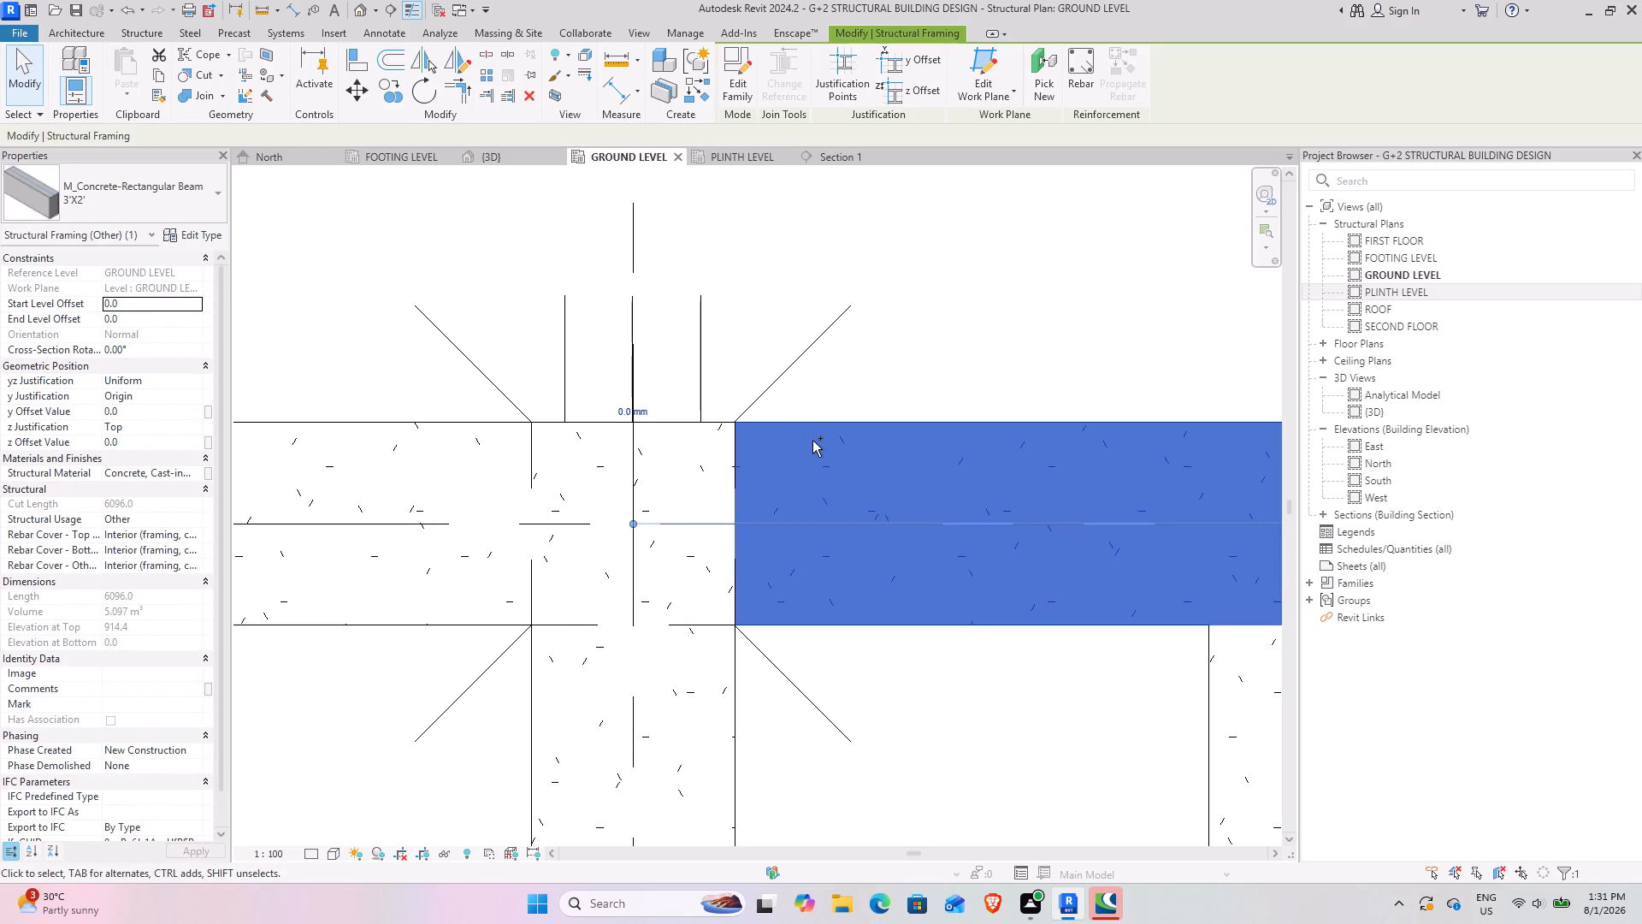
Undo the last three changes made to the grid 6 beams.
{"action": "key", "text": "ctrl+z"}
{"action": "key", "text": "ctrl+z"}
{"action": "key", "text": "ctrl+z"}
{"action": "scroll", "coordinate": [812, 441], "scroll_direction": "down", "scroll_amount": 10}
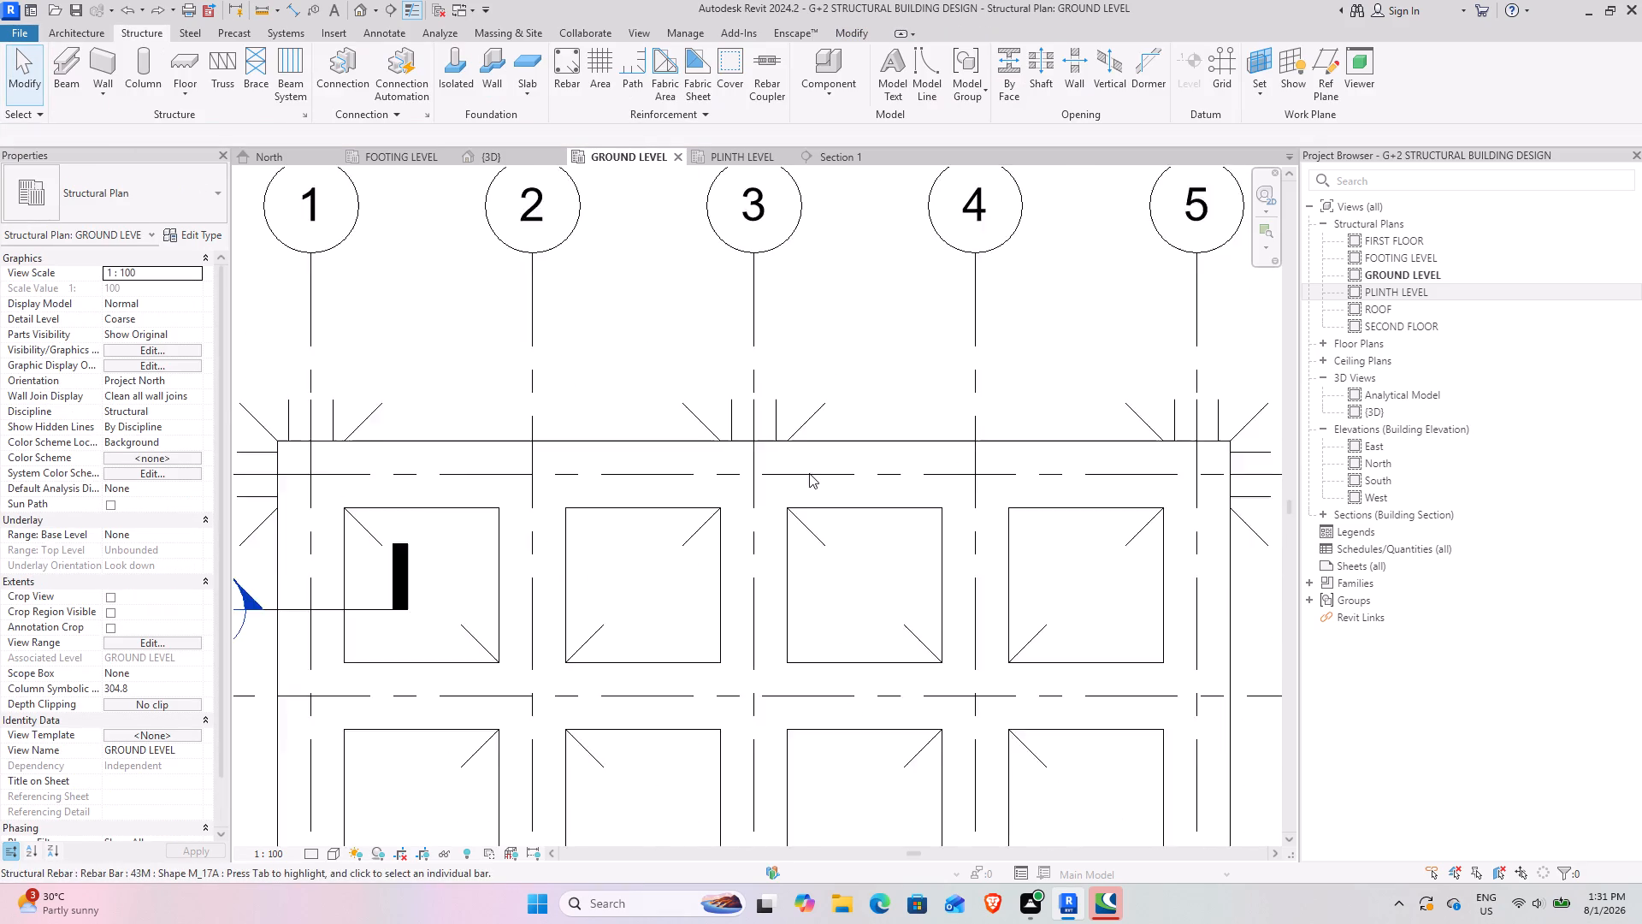
Examine the ground beams and the grid 1 beam reinforcement around the grid 1/grid 6 corner column in the 3D view.
{"action": "scroll", "coordinate": [809, 473], "scroll_direction": "down", "scroll_amount": 4}
{"action": "left_click", "coordinate": [499, 152]}
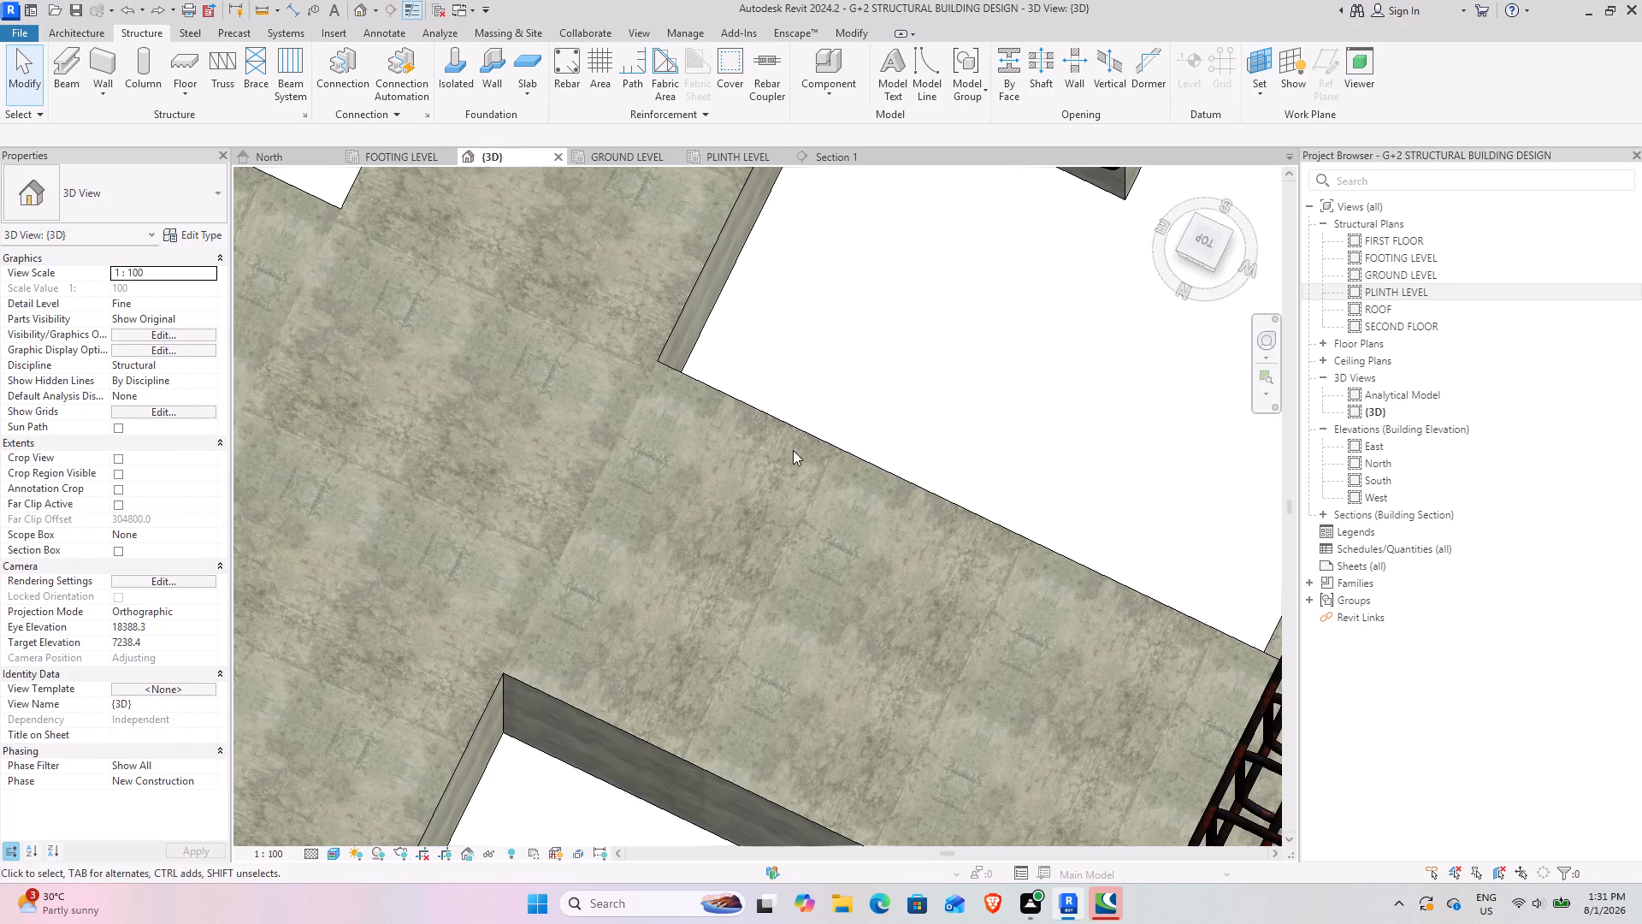
{"action": "middle_click_drag", "start_coordinate": [743, 590], "coordinate": [534, 269]}
{"action": "scroll", "coordinate": [774, 418], "scroll_direction": "down", "scroll_amount": 3}
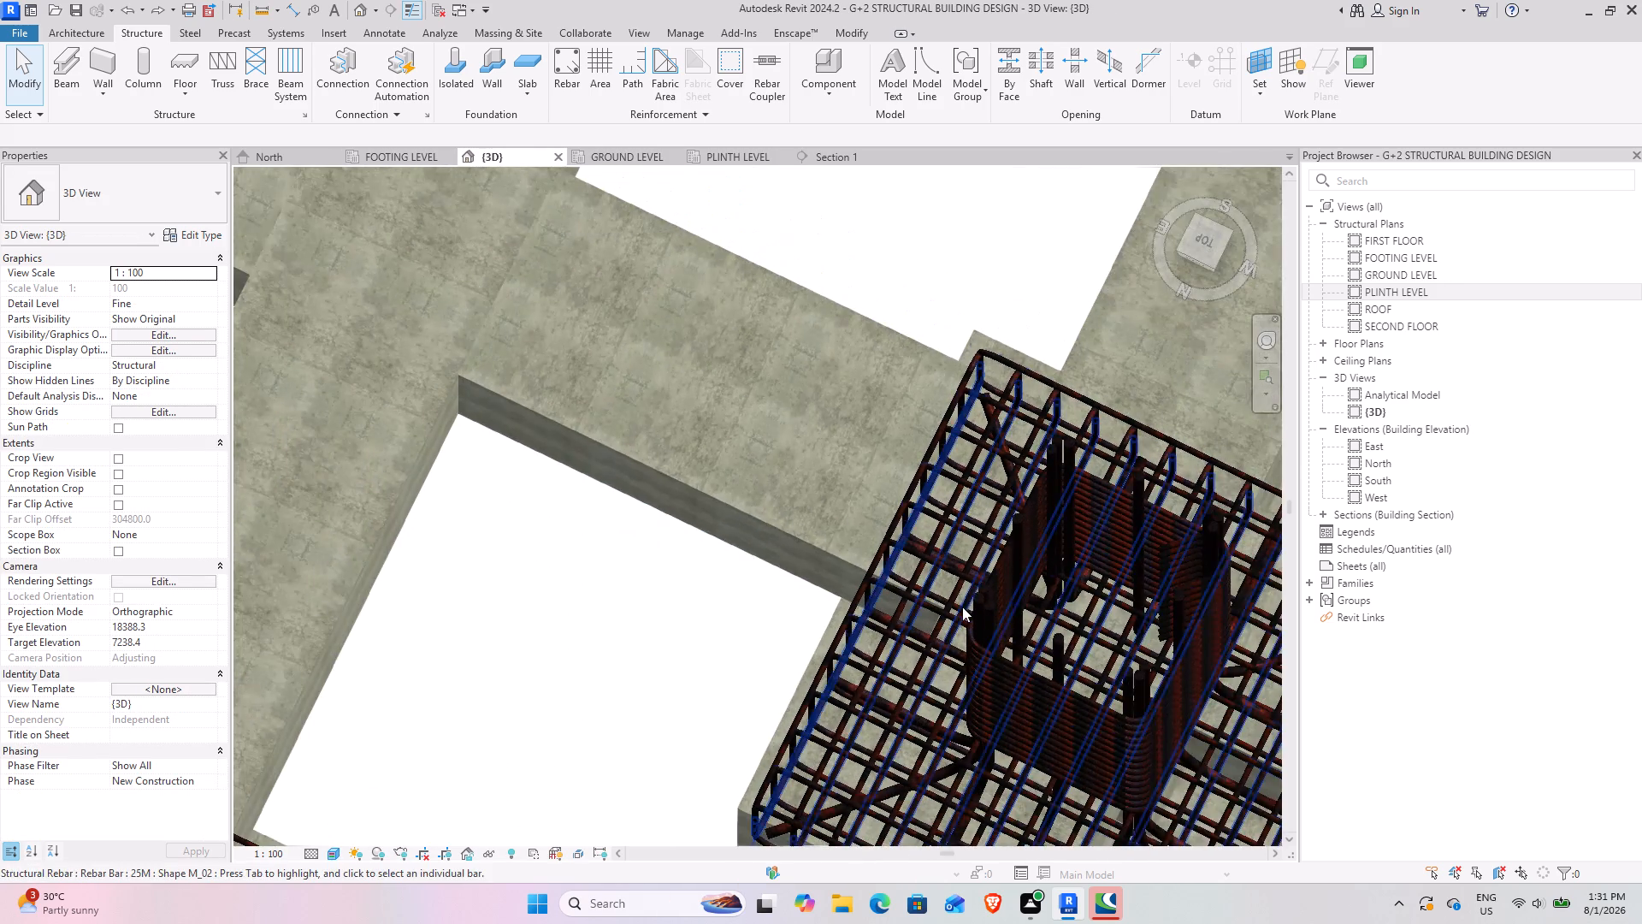
{"action": "middle_click_drag", "start_coordinate": [848, 593], "coordinate": [823, 393]}
{"action": "scroll", "coordinate": [692, 615], "scroll_direction": "down", "scroll_amount": 4}
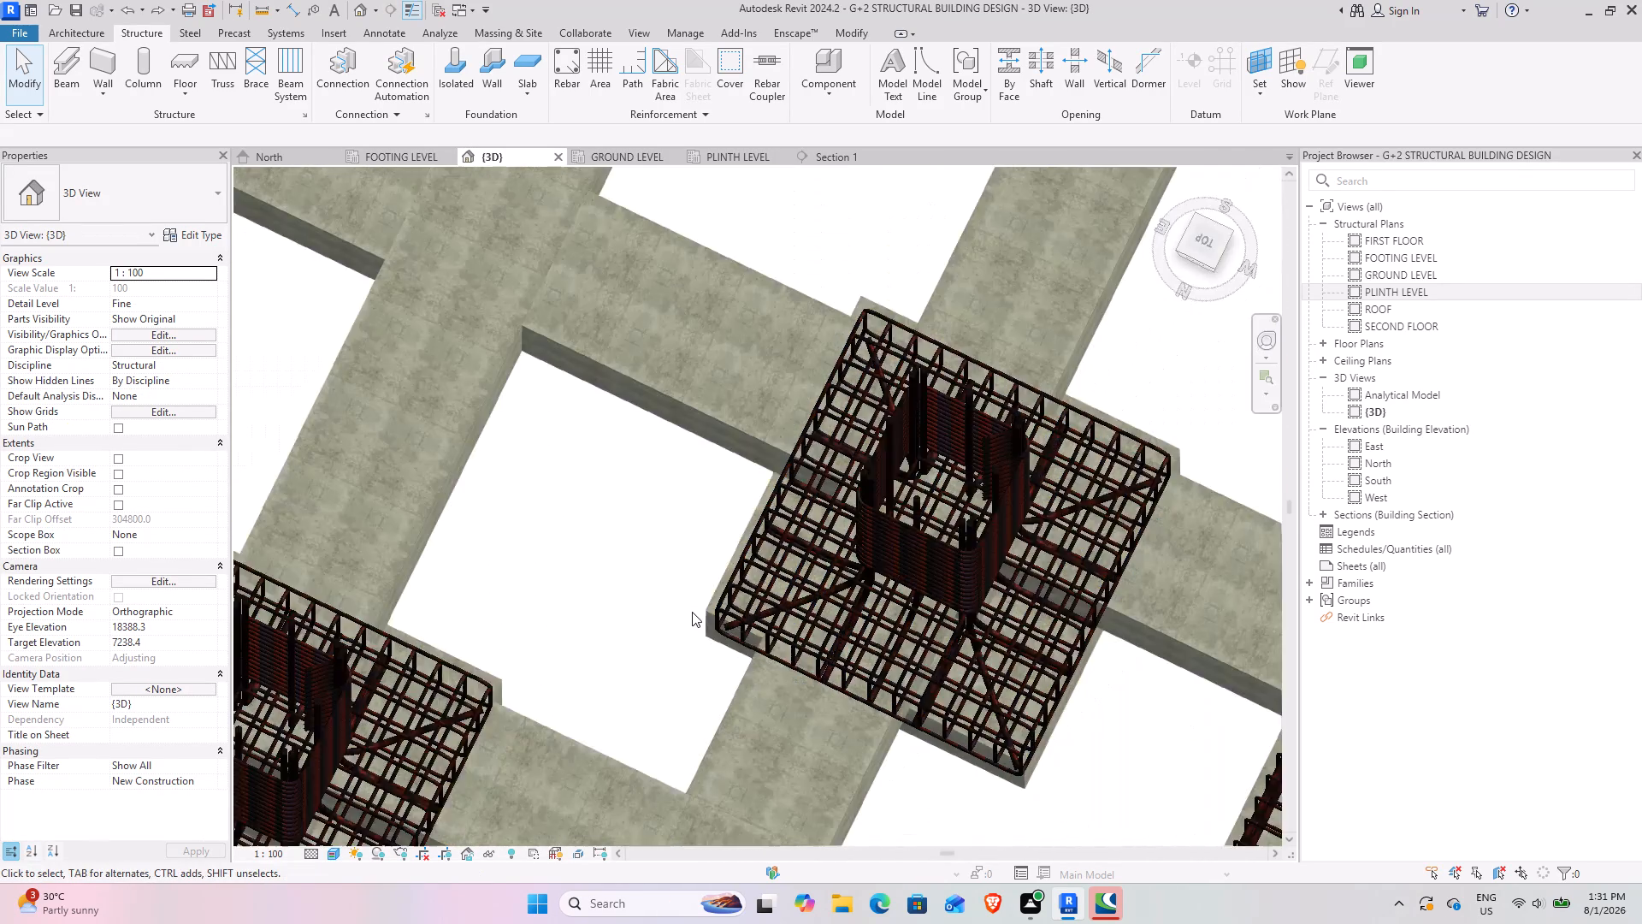
{"action": "scroll", "coordinate": [692, 612], "scroll_direction": "down", "scroll_amount": 9}
{"action": "middle_click_drag", "start_coordinate": [789, 767], "coordinate": [781, 655], "text": "ctrl"}
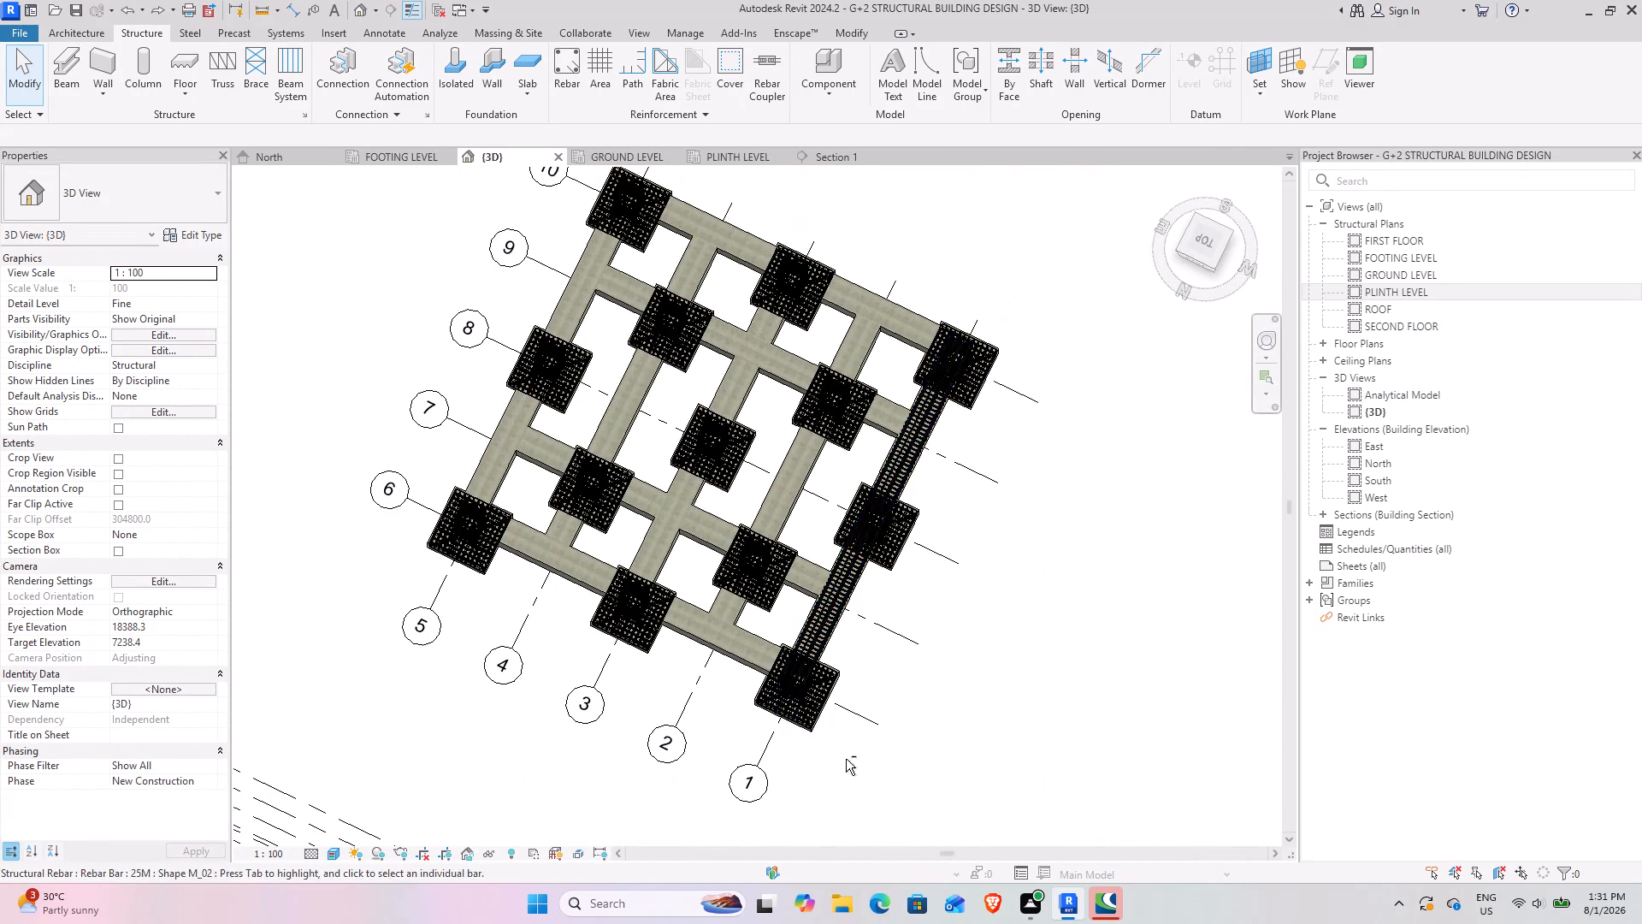
{"action": "scroll", "coordinate": [835, 732], "scroll_direction": "up", "scroll_amount": 1, "text": "shift"}
{"action": "middle_click_drag", "start_coordinate": [831, 728], "coordinate": [760, 553], "text": "shift"}
{"action": "scroll", "coordinate": [713, 558], "scroll_direction": "up", "scroll_amount": 11}
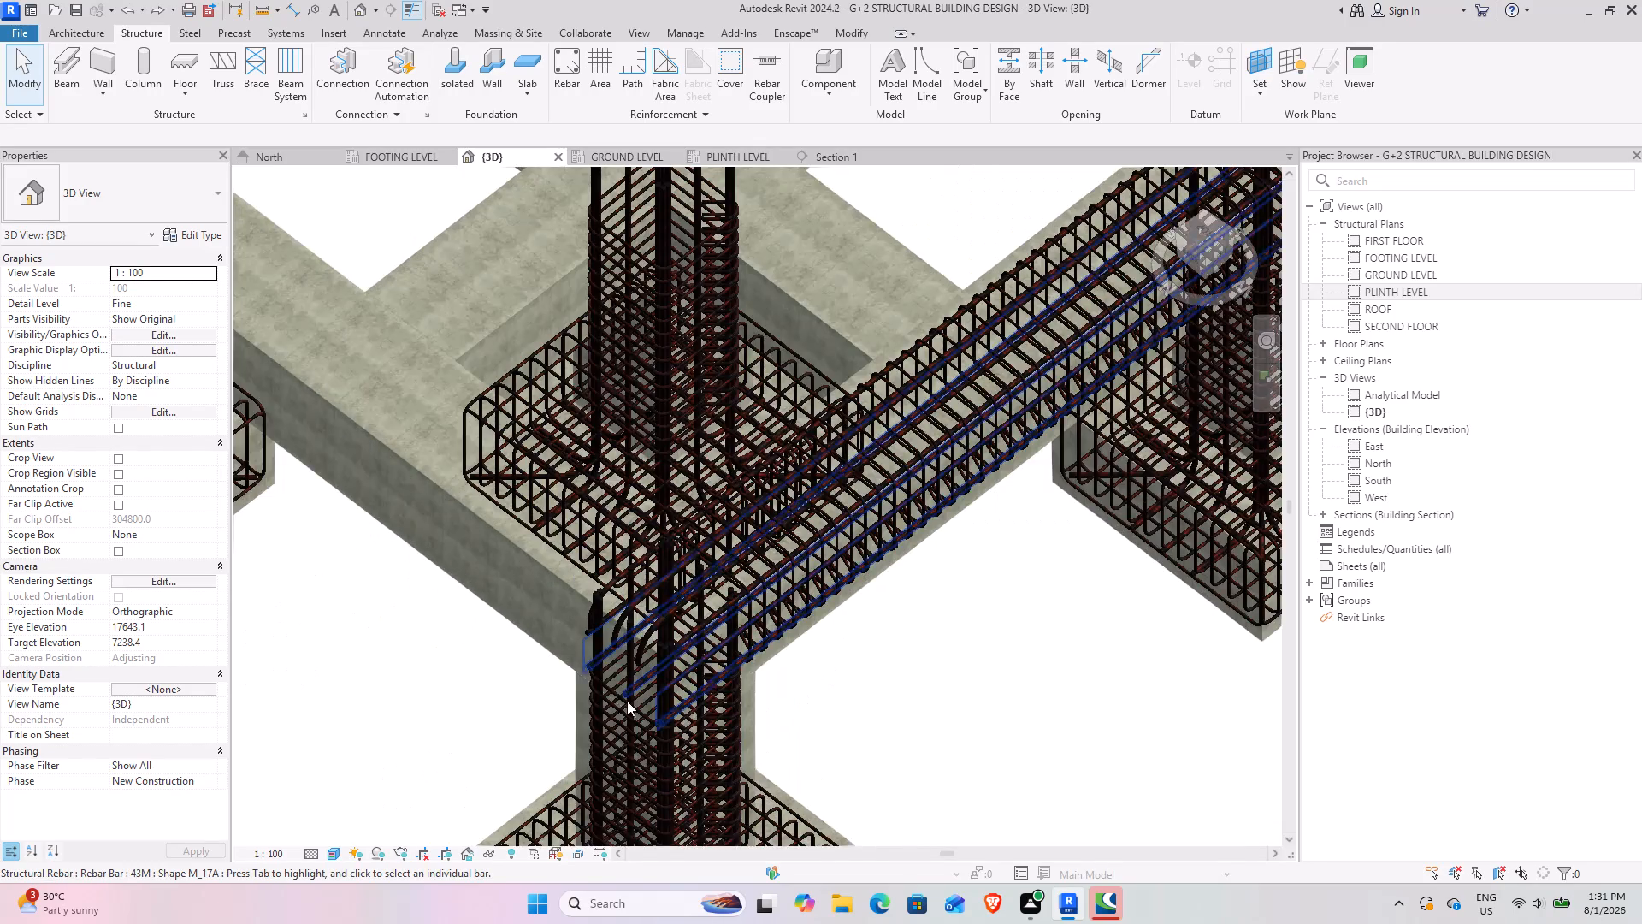
{"action": "middle_click_drag", "start_coordinate": [676, 689], "coordinate": [674, 622], "text": "shift"}
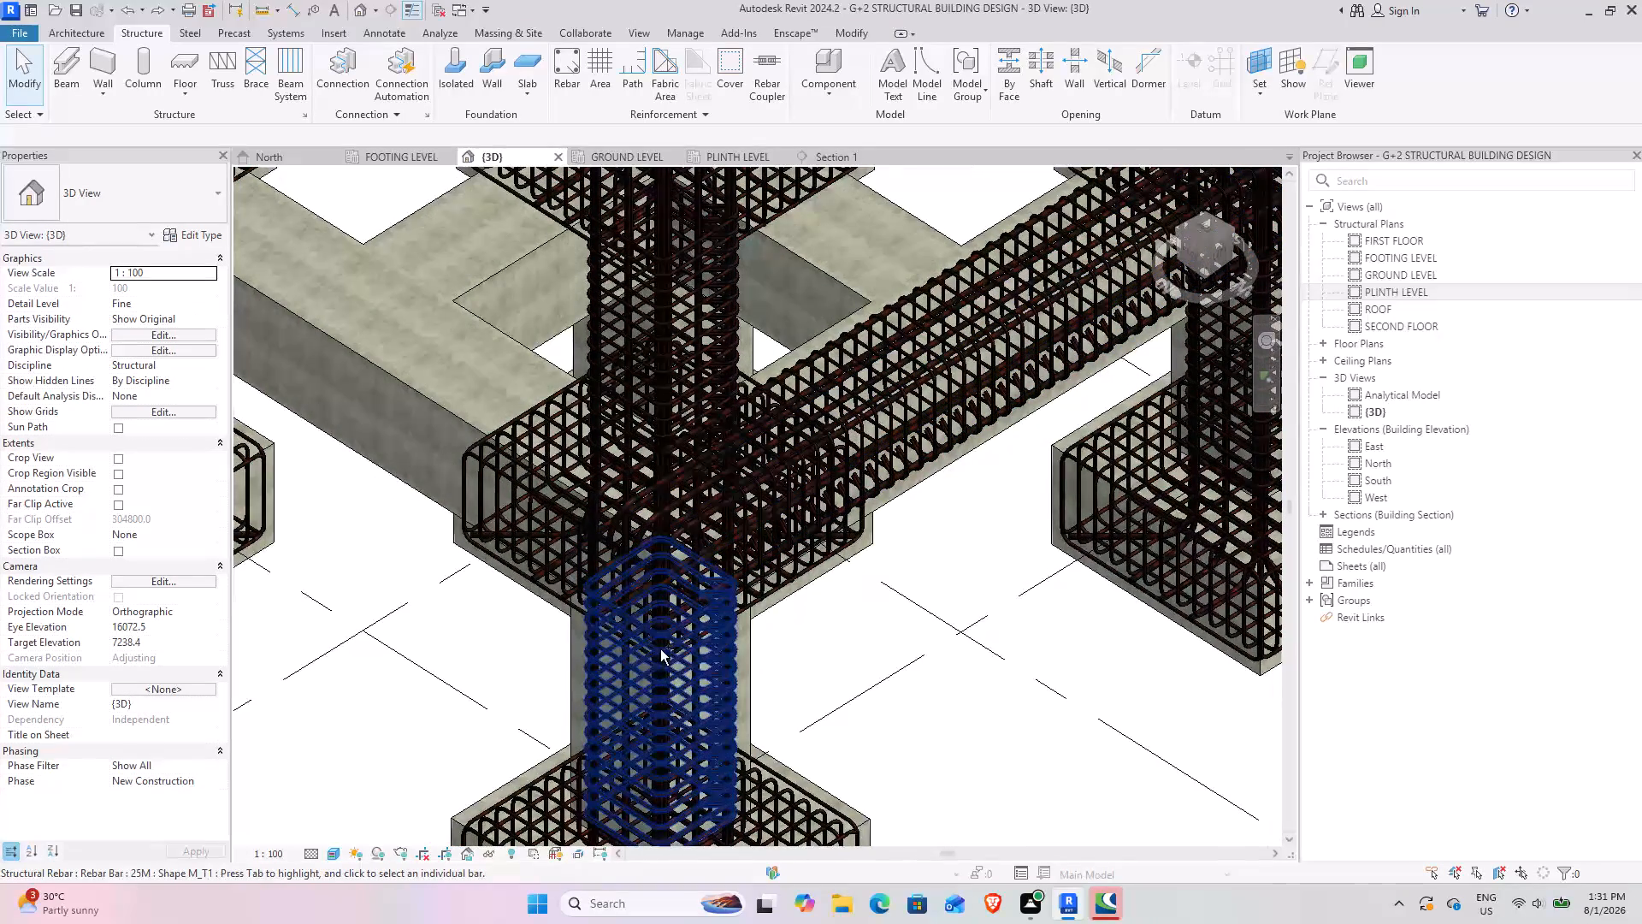
Redo the undone sketch edits of the grid 1 beam's 43M bars and inspect the bars at the grid 1/grid 6 column.
{"action": "key", "text": "ctrl+y"}
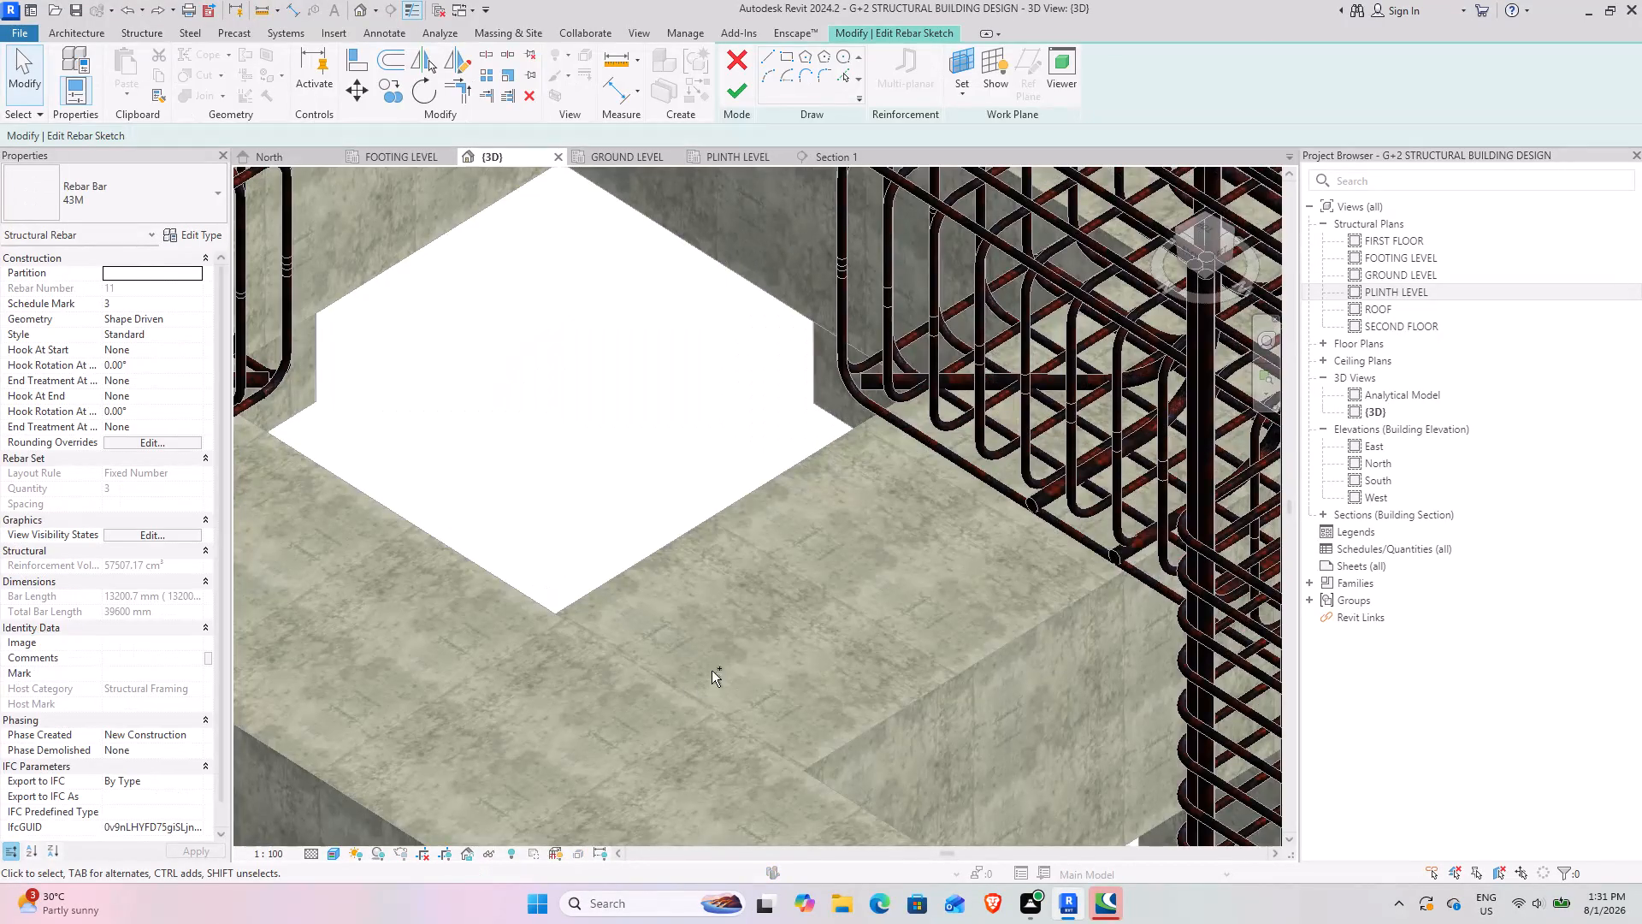
{"action": "key", "text": "ctrl+y"}
{"action": "scroll", "coordinate": [749, 638], "scroll_direction": "down", "scroll_amount": 10}
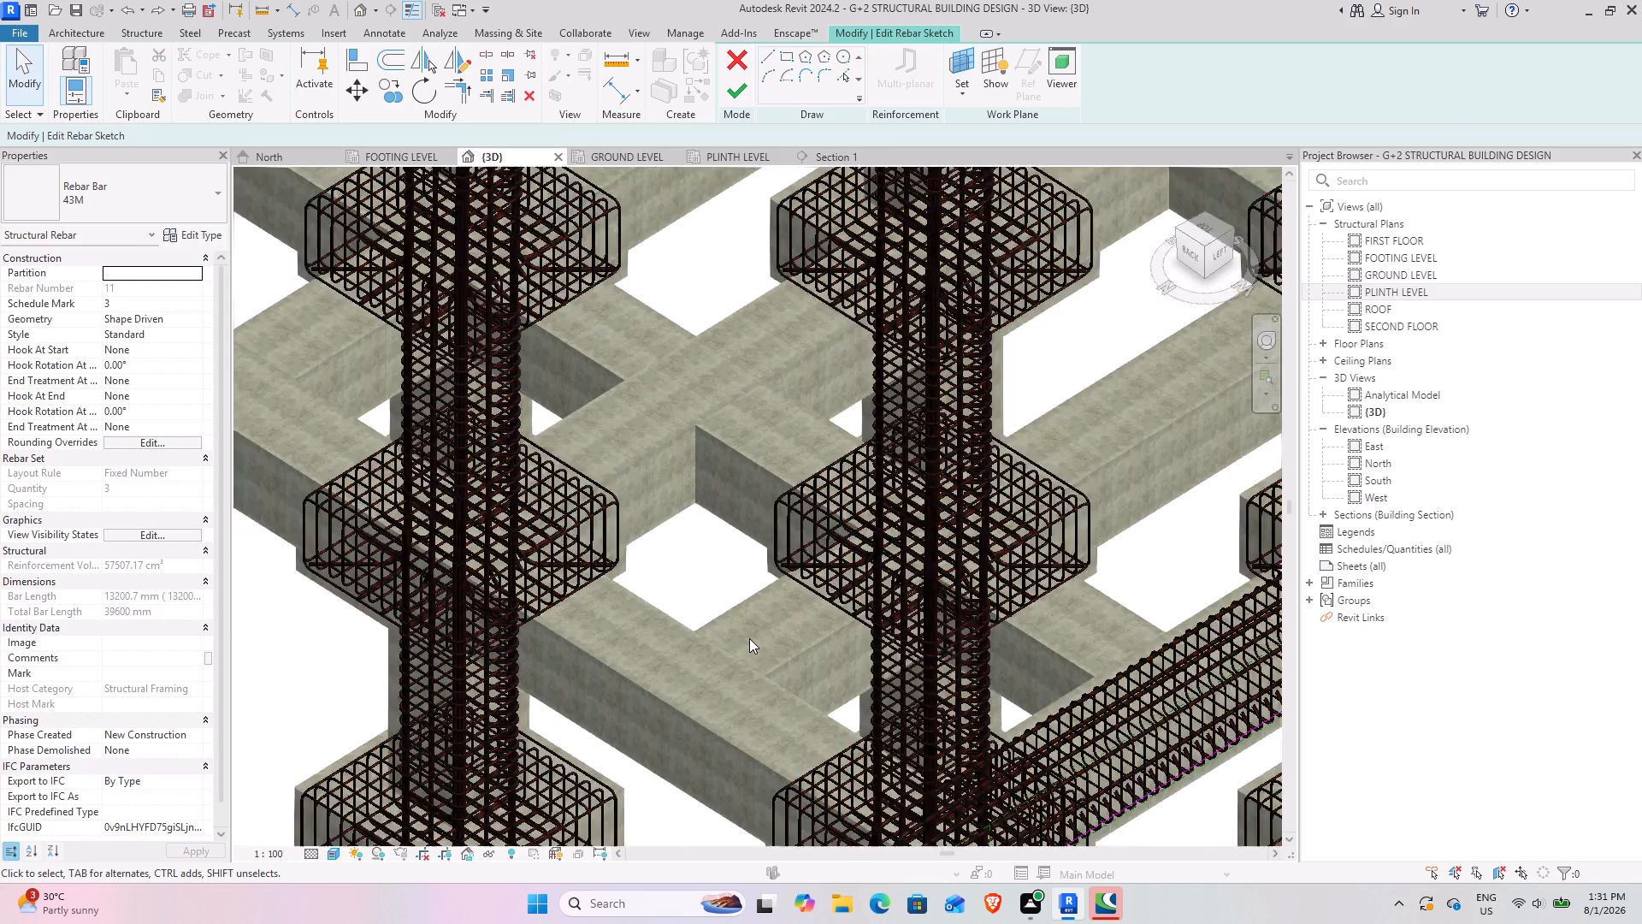
{"action": "scroll", "coordinate": [749, 638], "scroll_direction": "down", "scroll_amount": 8}
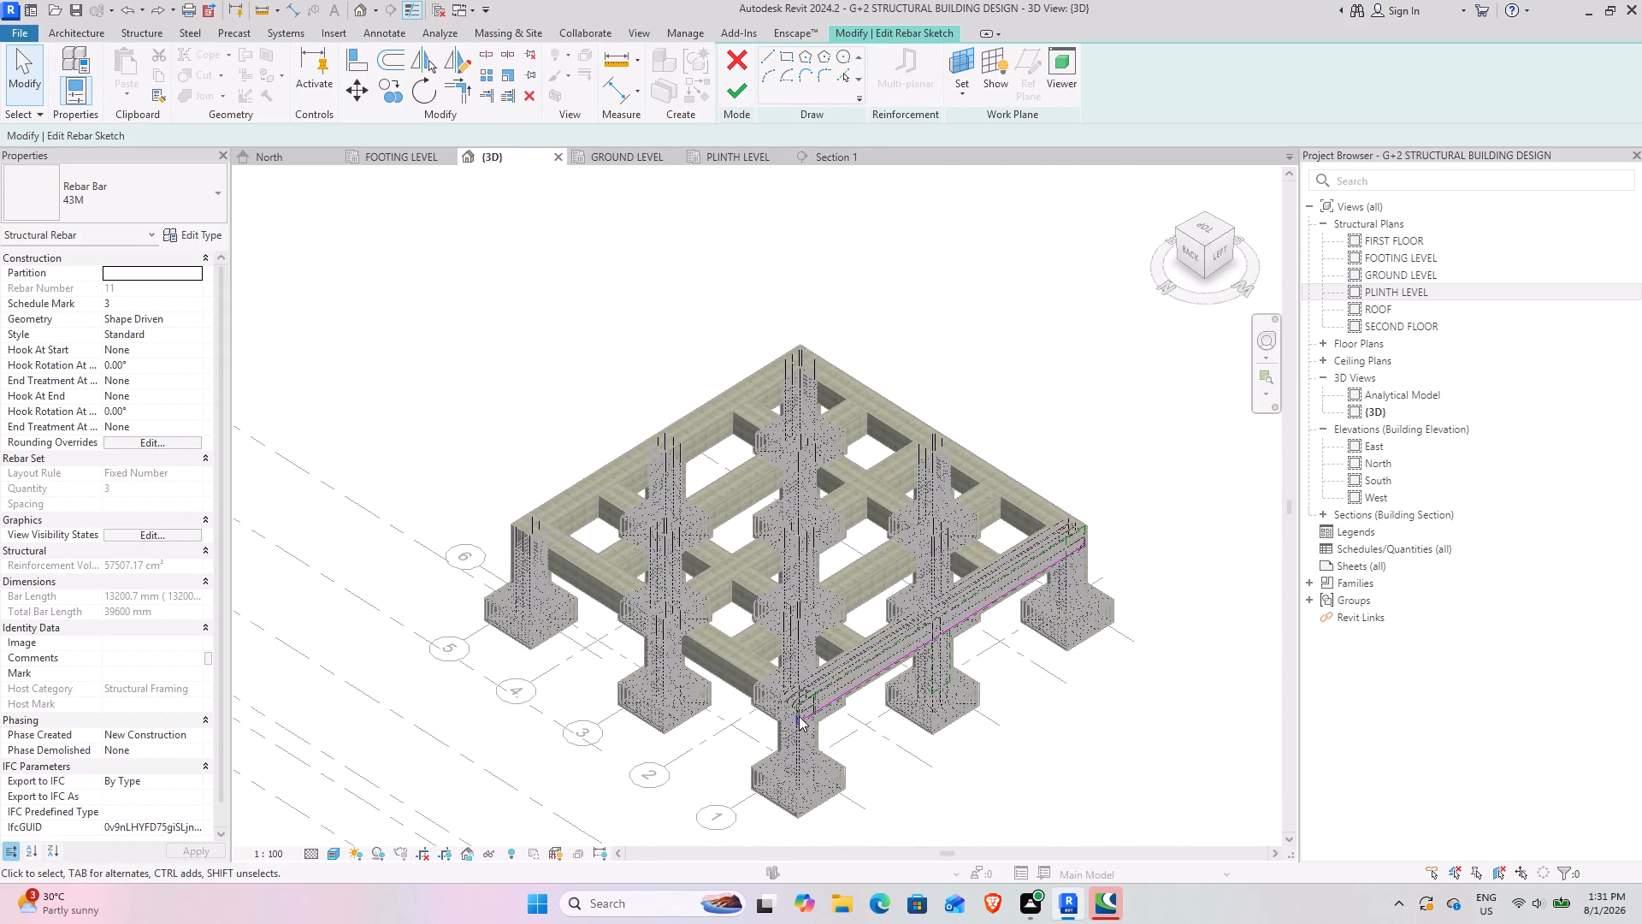
{"action": "key", "text": "ctrl+z"}
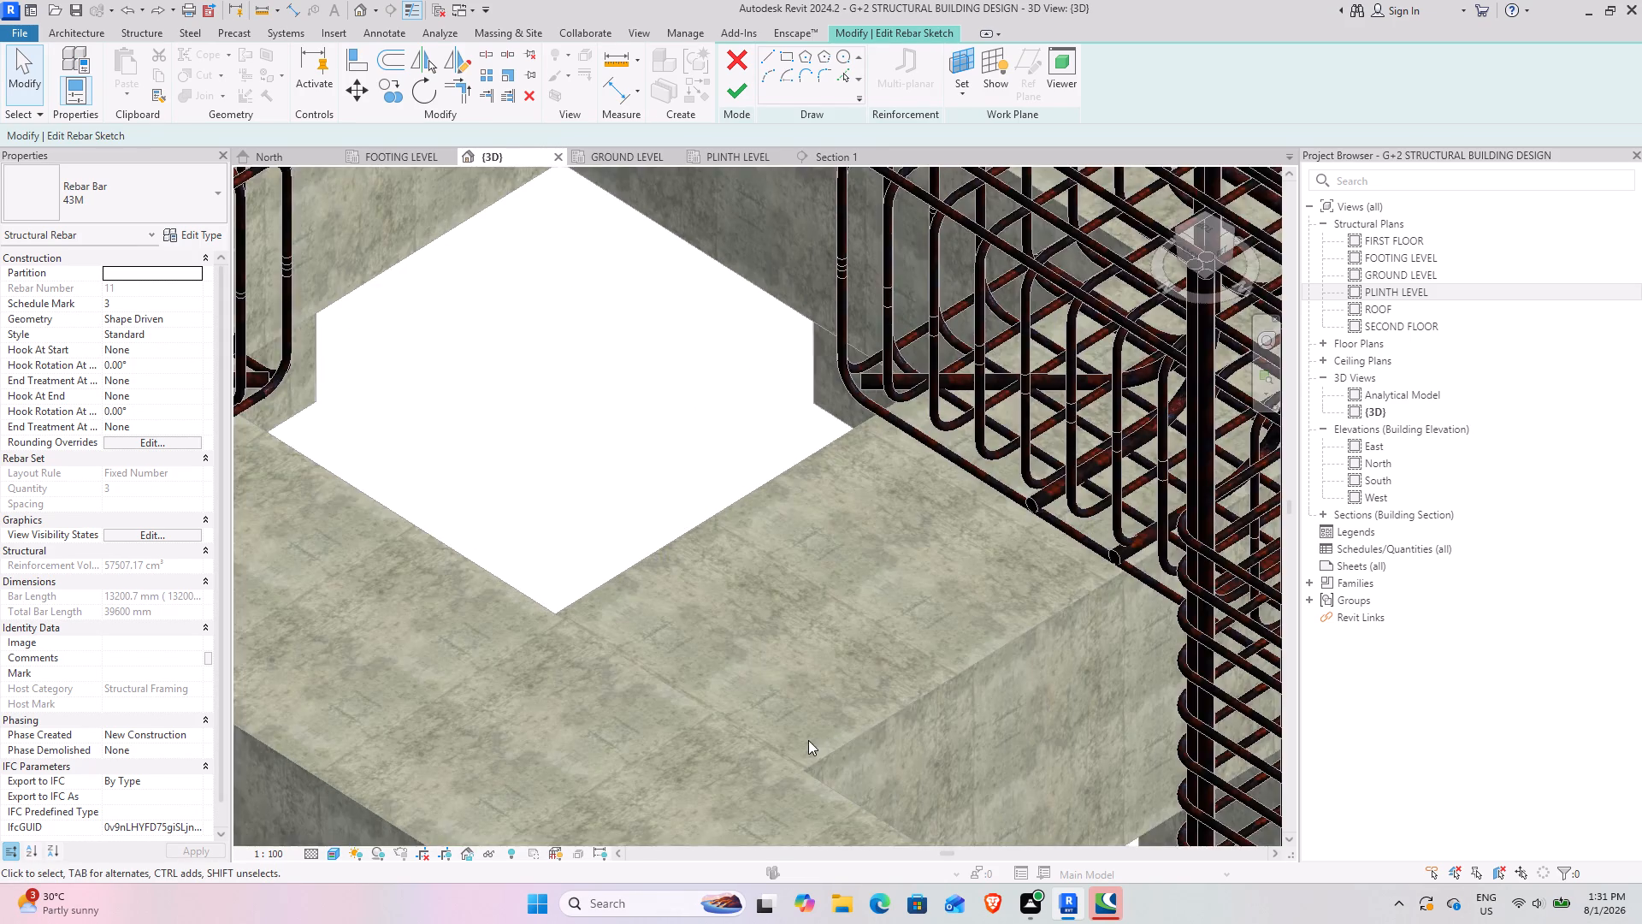
{"action": "scroll", "coordinate": [805, 731], "scroll_direction": "up", "scroll_amount": 4}
{"action": "scroll", "coordinate": [807, 720], "scroll_direction": "down", "scroll_amount": 20}
{"action": "scroll", "coordinate": [807, 720], "scroll_direction": "down", "scroll_amount": 1}
{"action": "middle_click_drag", "start_coordinate": [786, 717], "coordinate": [782, 683]}
{"action": "scroll", "coordinate": [897, 793], "scroll_direction": "up", "scroll_amount": 13}
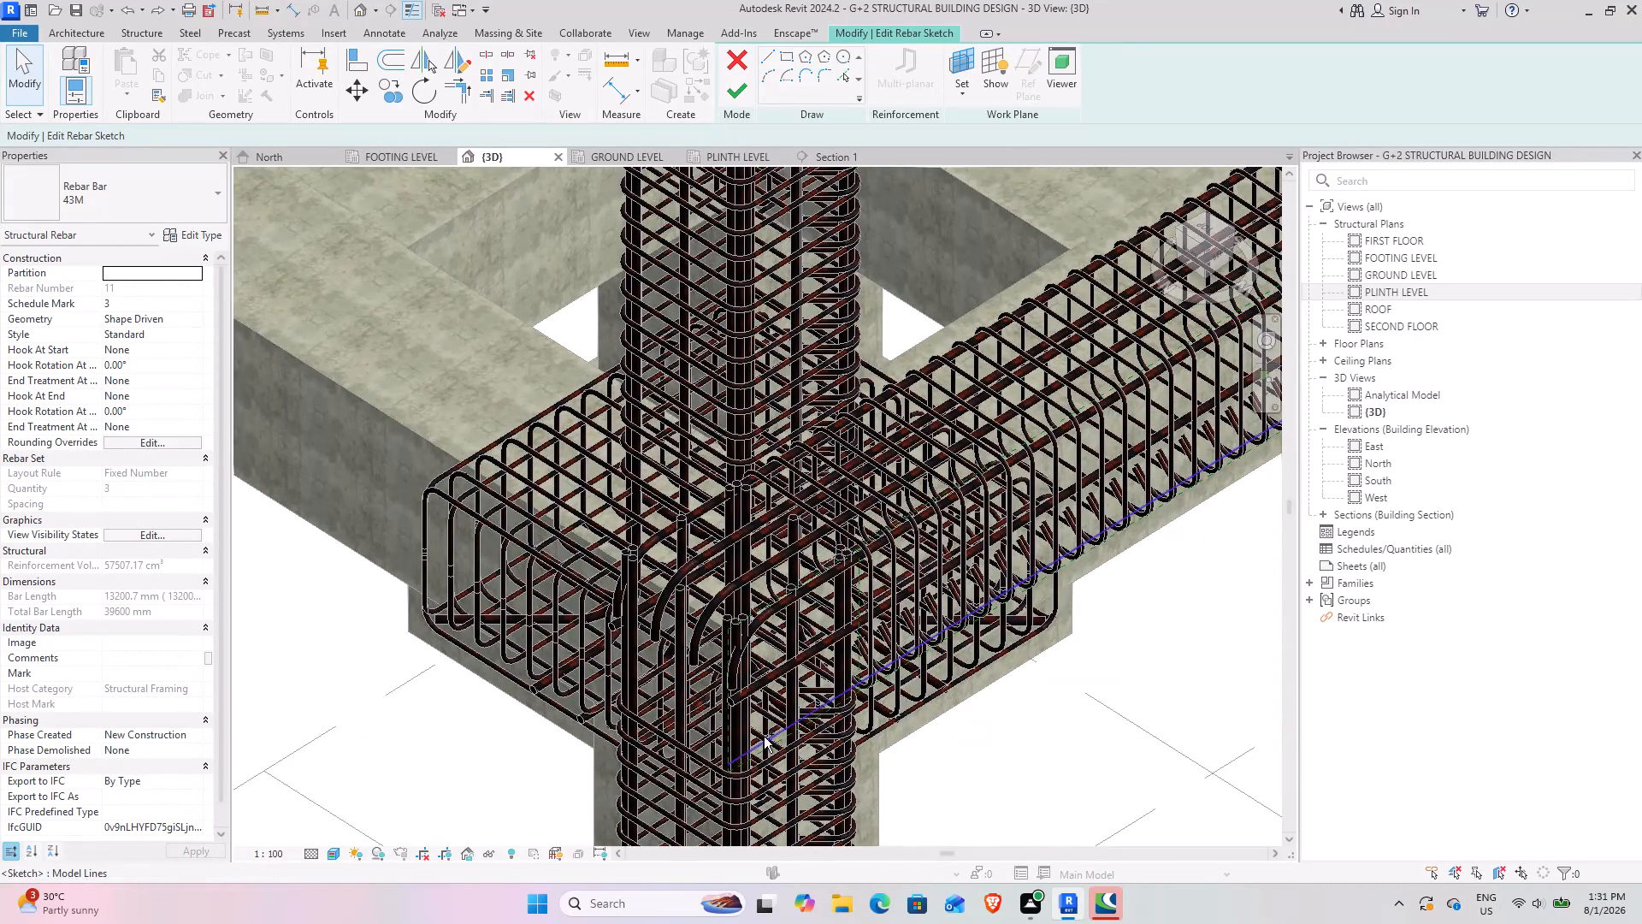
{"action": "key", "text": "ctrl+y"}
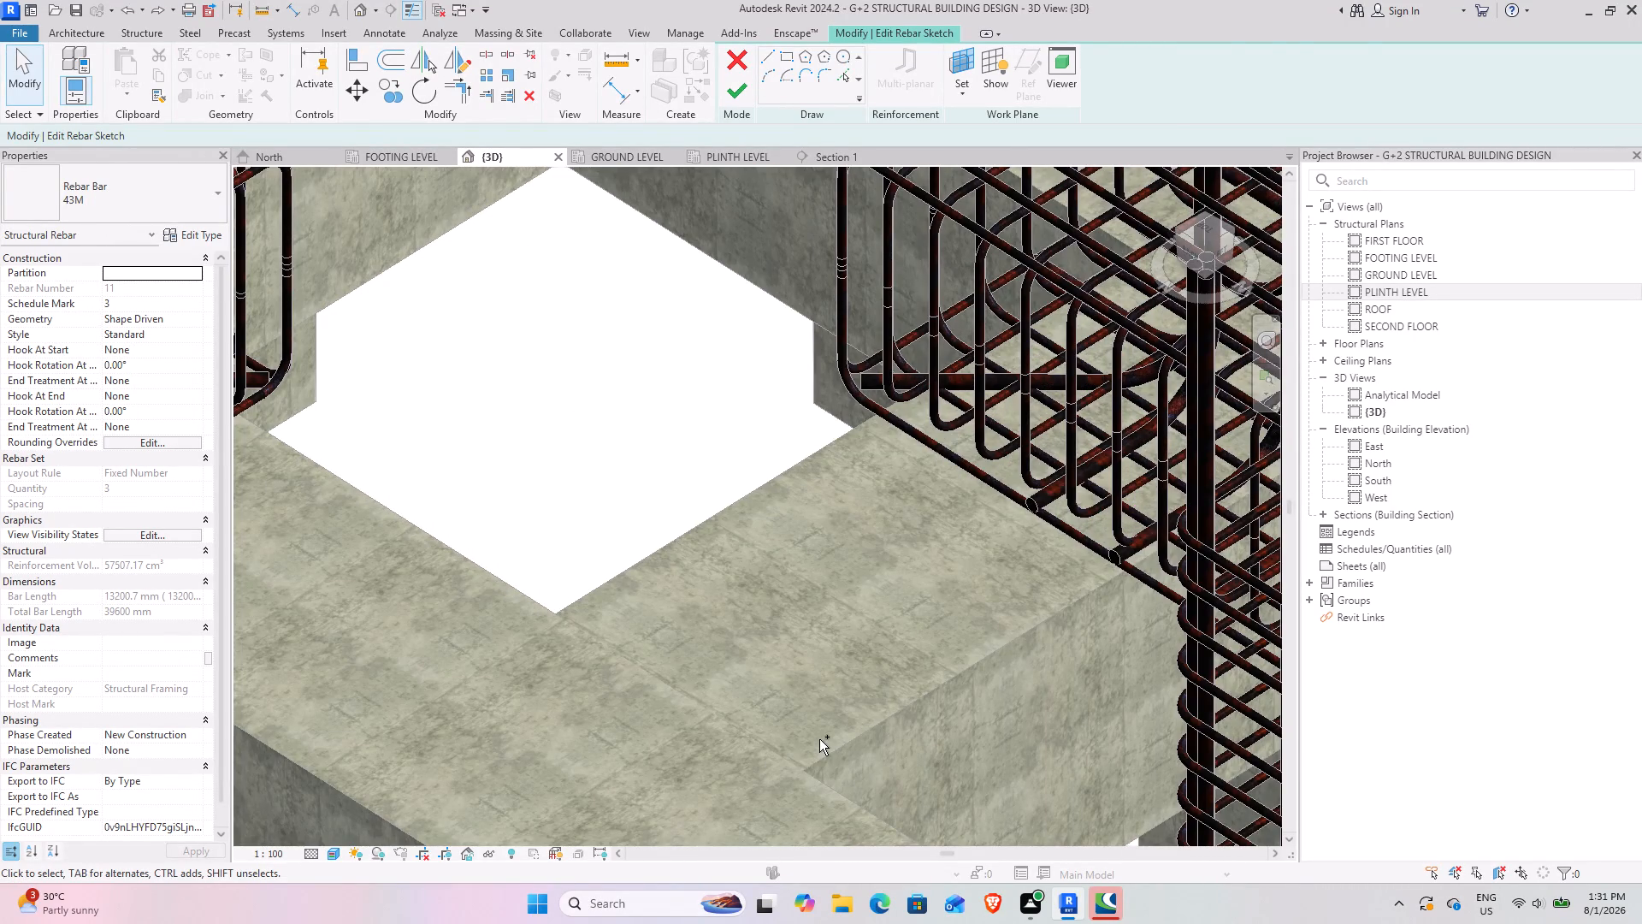
{"action": "key", "text": "ctrl+y"}
{"action": "scroll", "coordinate": [824, 723], "scroll_direction": "down", "scroll_amount": 20, "text": "ctrl"}
{"action": "scroll", "coordinate": [824, 723], "scroll_direction": "down", "scroll_amount": 7, "text": "ctrl"}
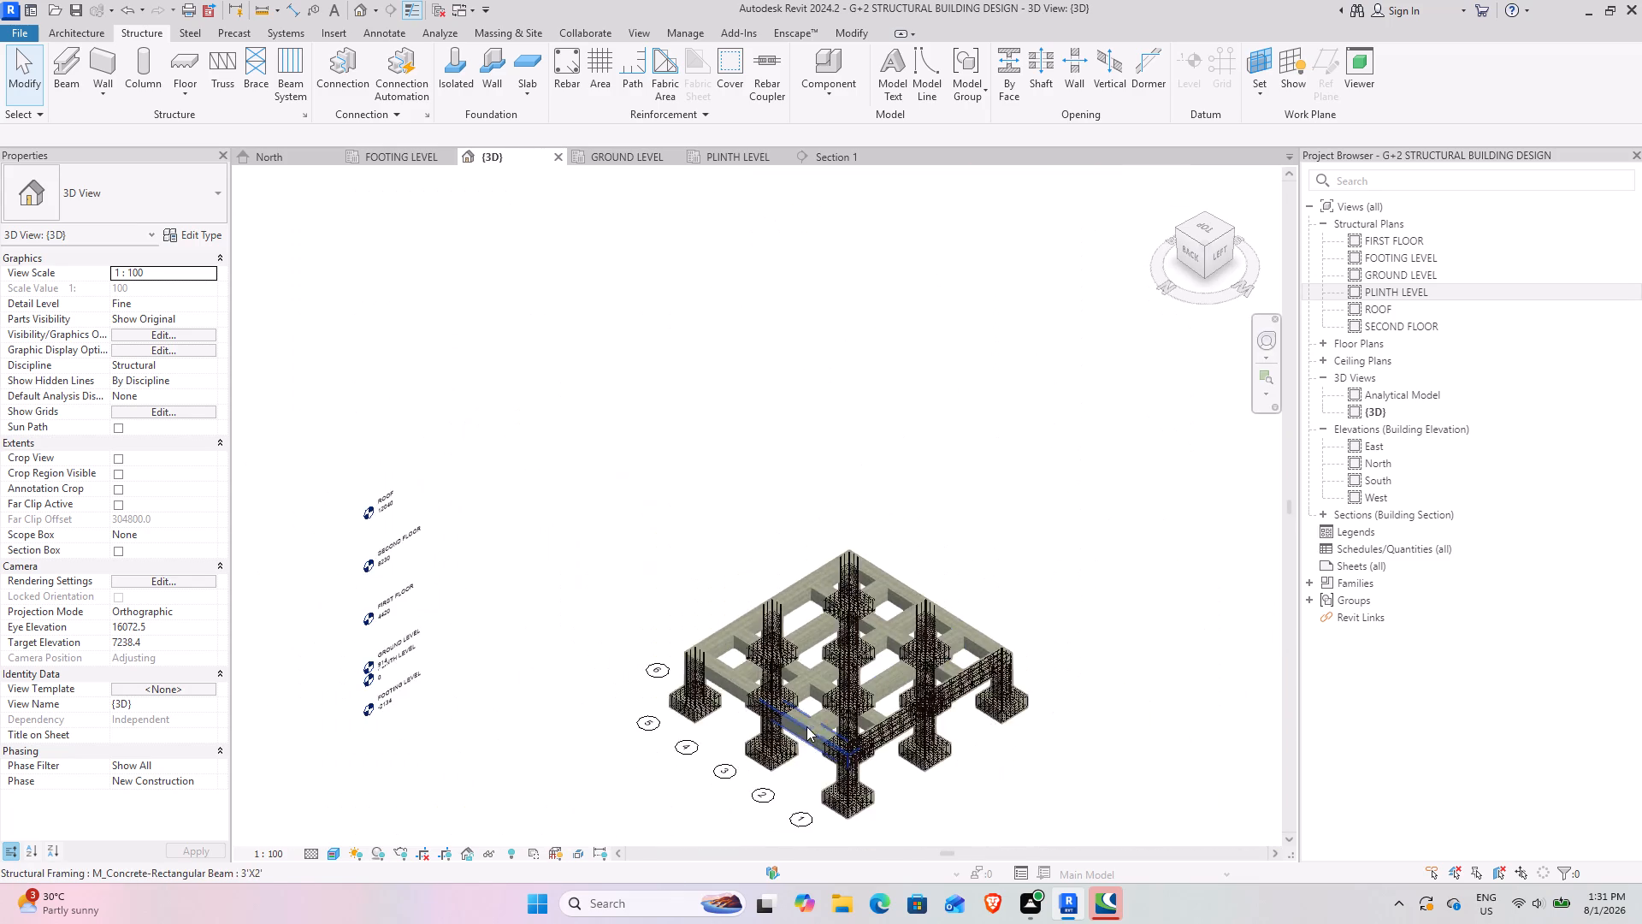
{"action": "scroll", "coordinate": [874, 751], "scroll_direction": "up", "scroll_amount": 14}
{"action": "middle_click_drag", "start_coordinate": [847, 766], "coordinate": [839, 658]}
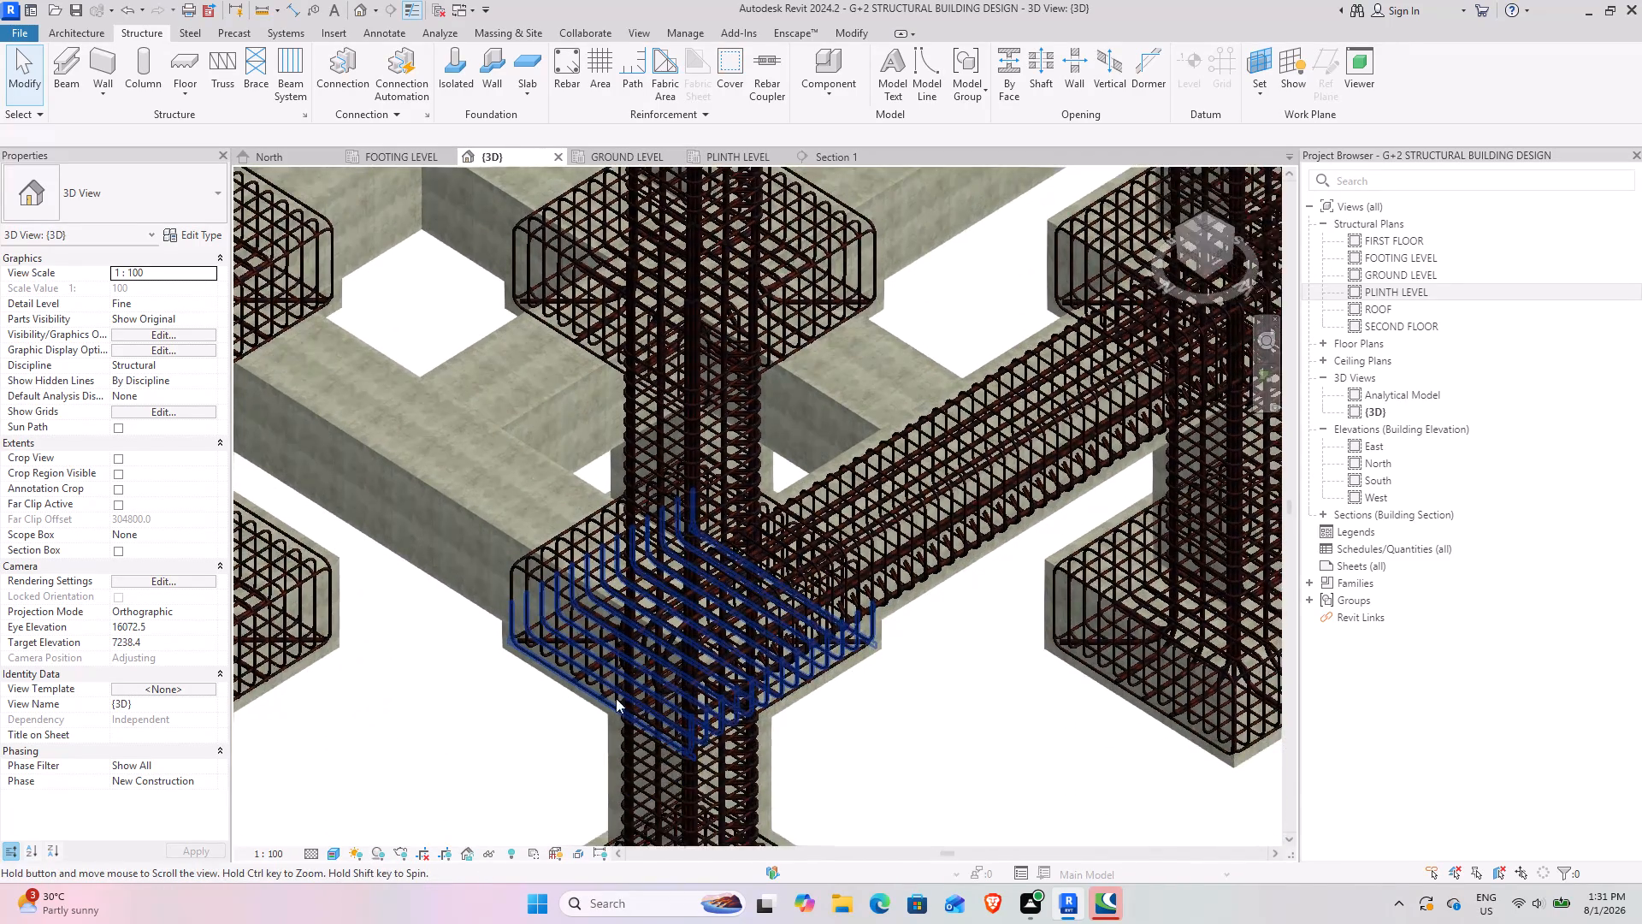
{"action": "scroll", "coordinate": [694, 649], "scroll_direction": "up", "scroll_amount": 5}
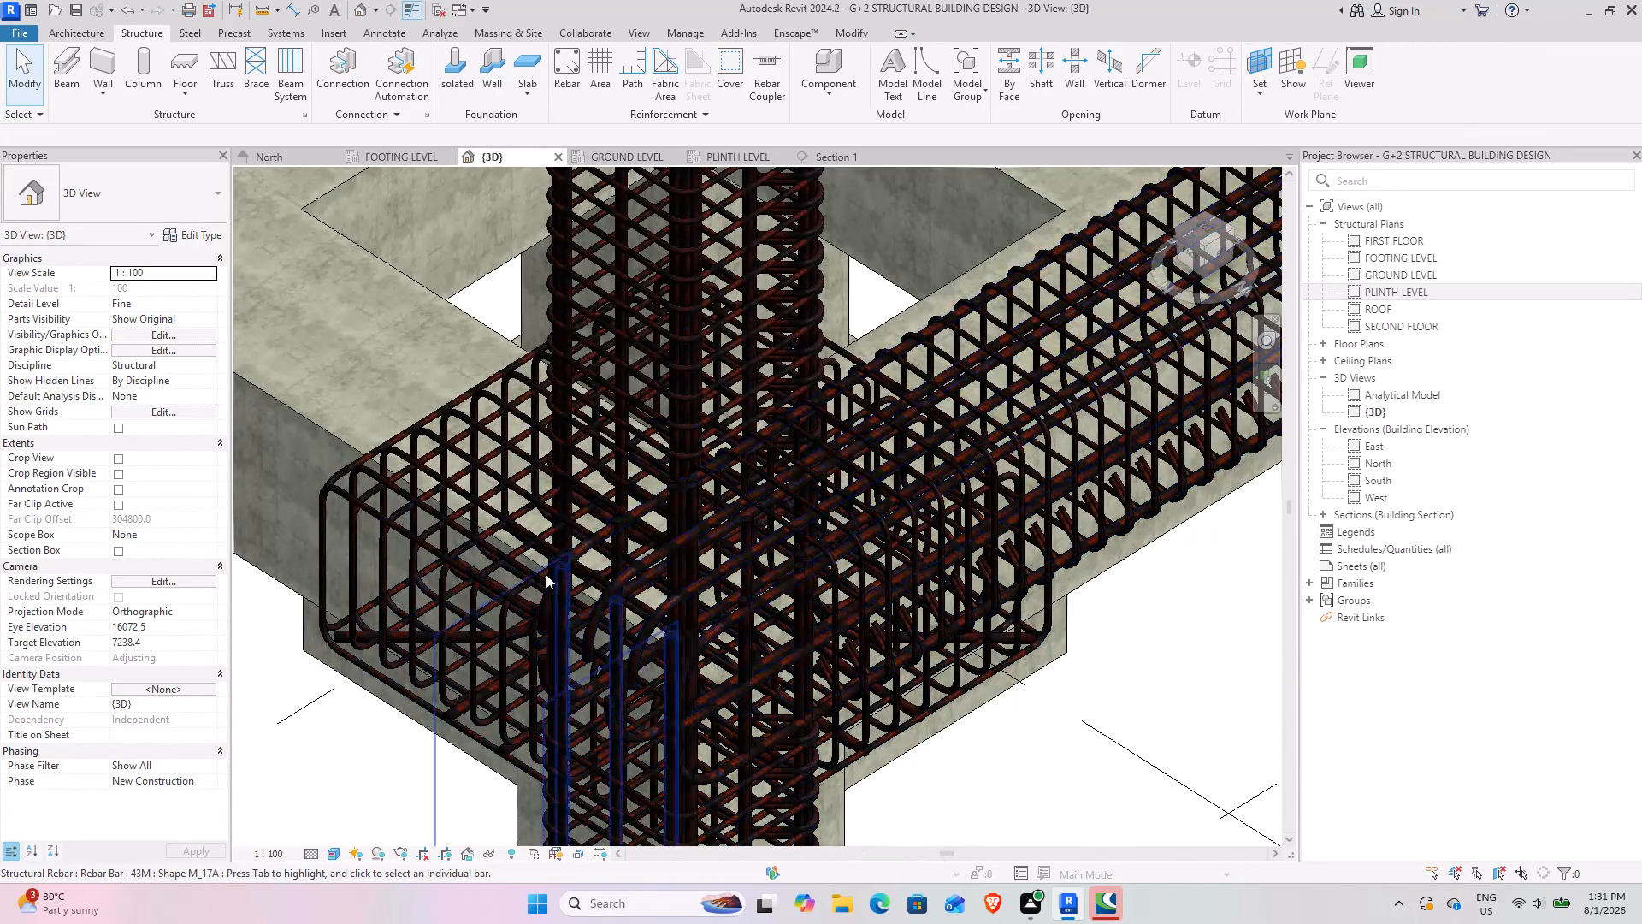
{"action": "scroll", "coordinate": [546, 540], "scroll_direction": "down", "scroll_amount": 17}
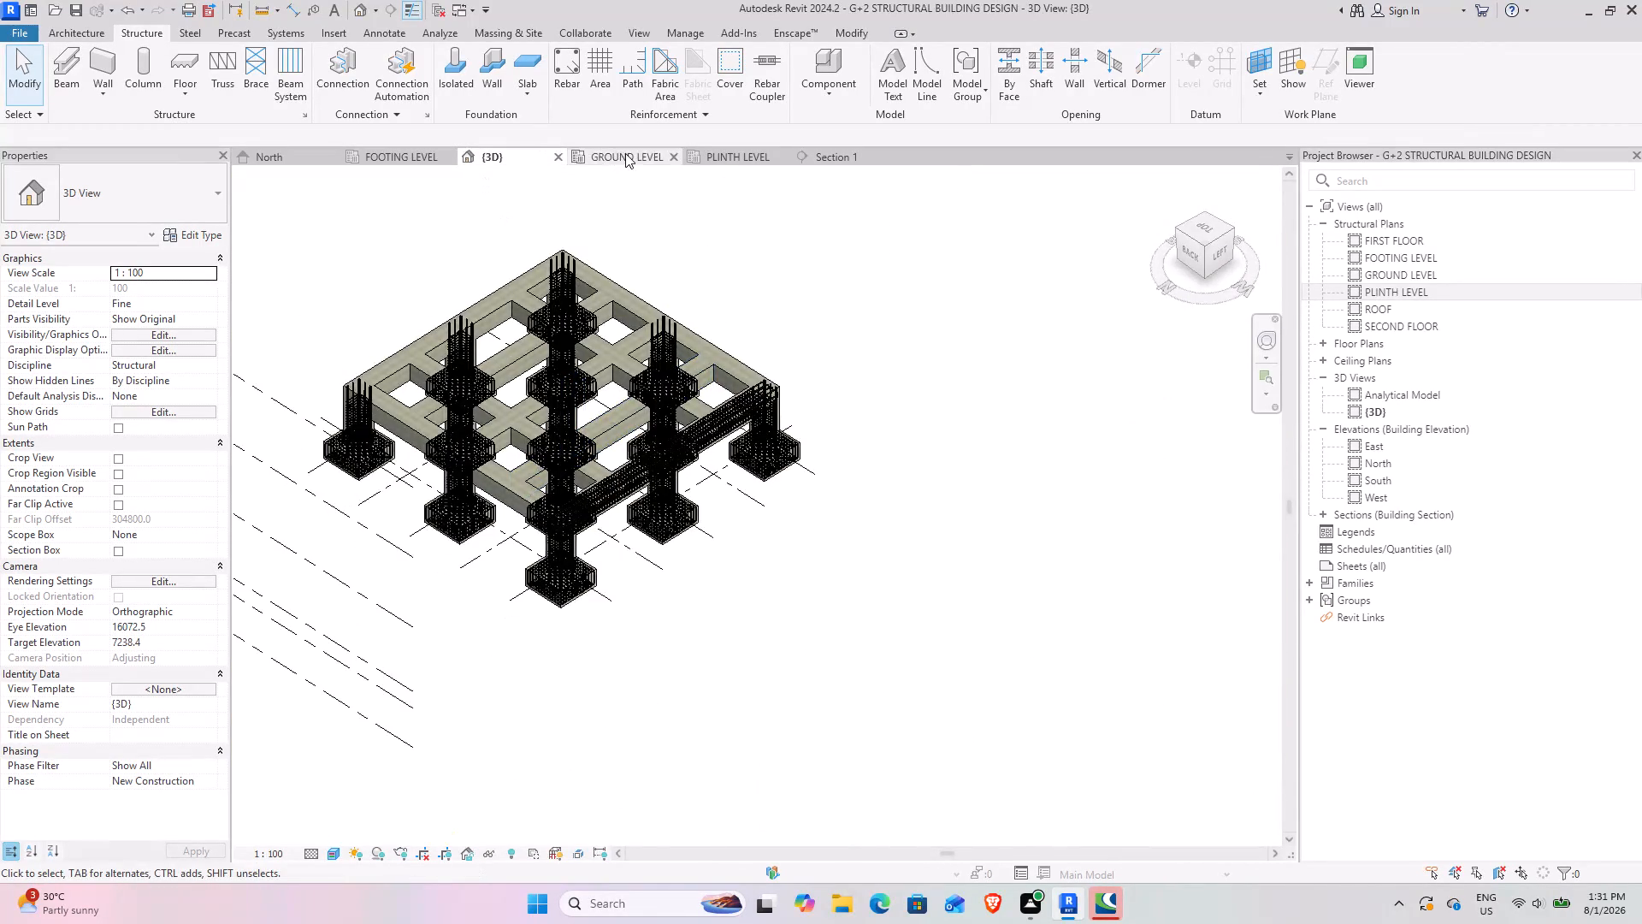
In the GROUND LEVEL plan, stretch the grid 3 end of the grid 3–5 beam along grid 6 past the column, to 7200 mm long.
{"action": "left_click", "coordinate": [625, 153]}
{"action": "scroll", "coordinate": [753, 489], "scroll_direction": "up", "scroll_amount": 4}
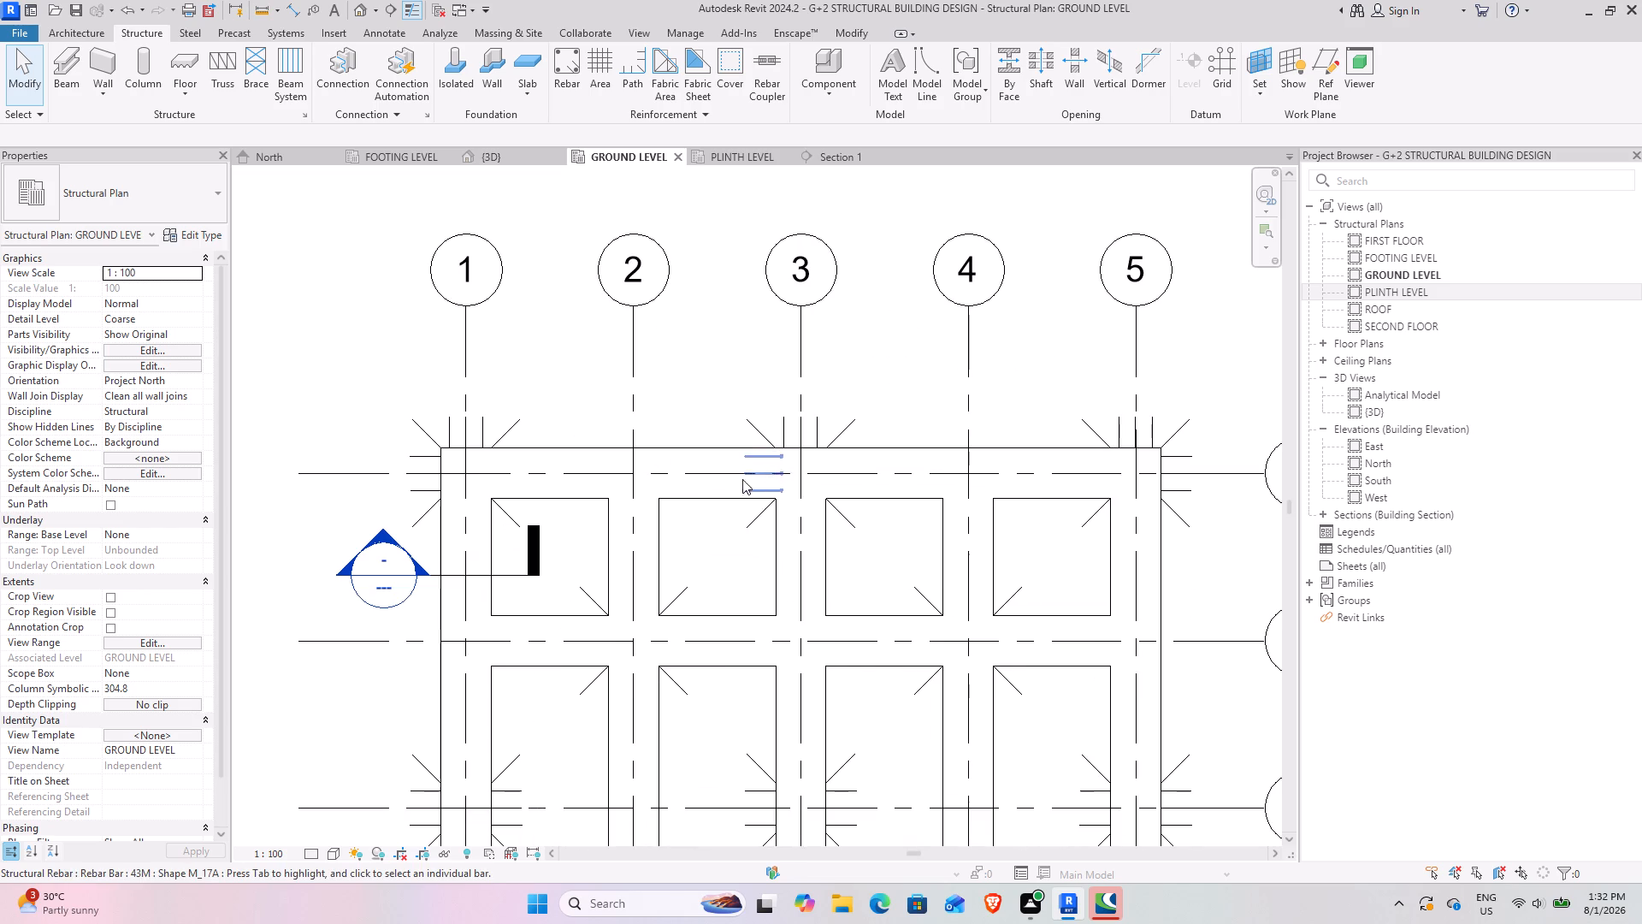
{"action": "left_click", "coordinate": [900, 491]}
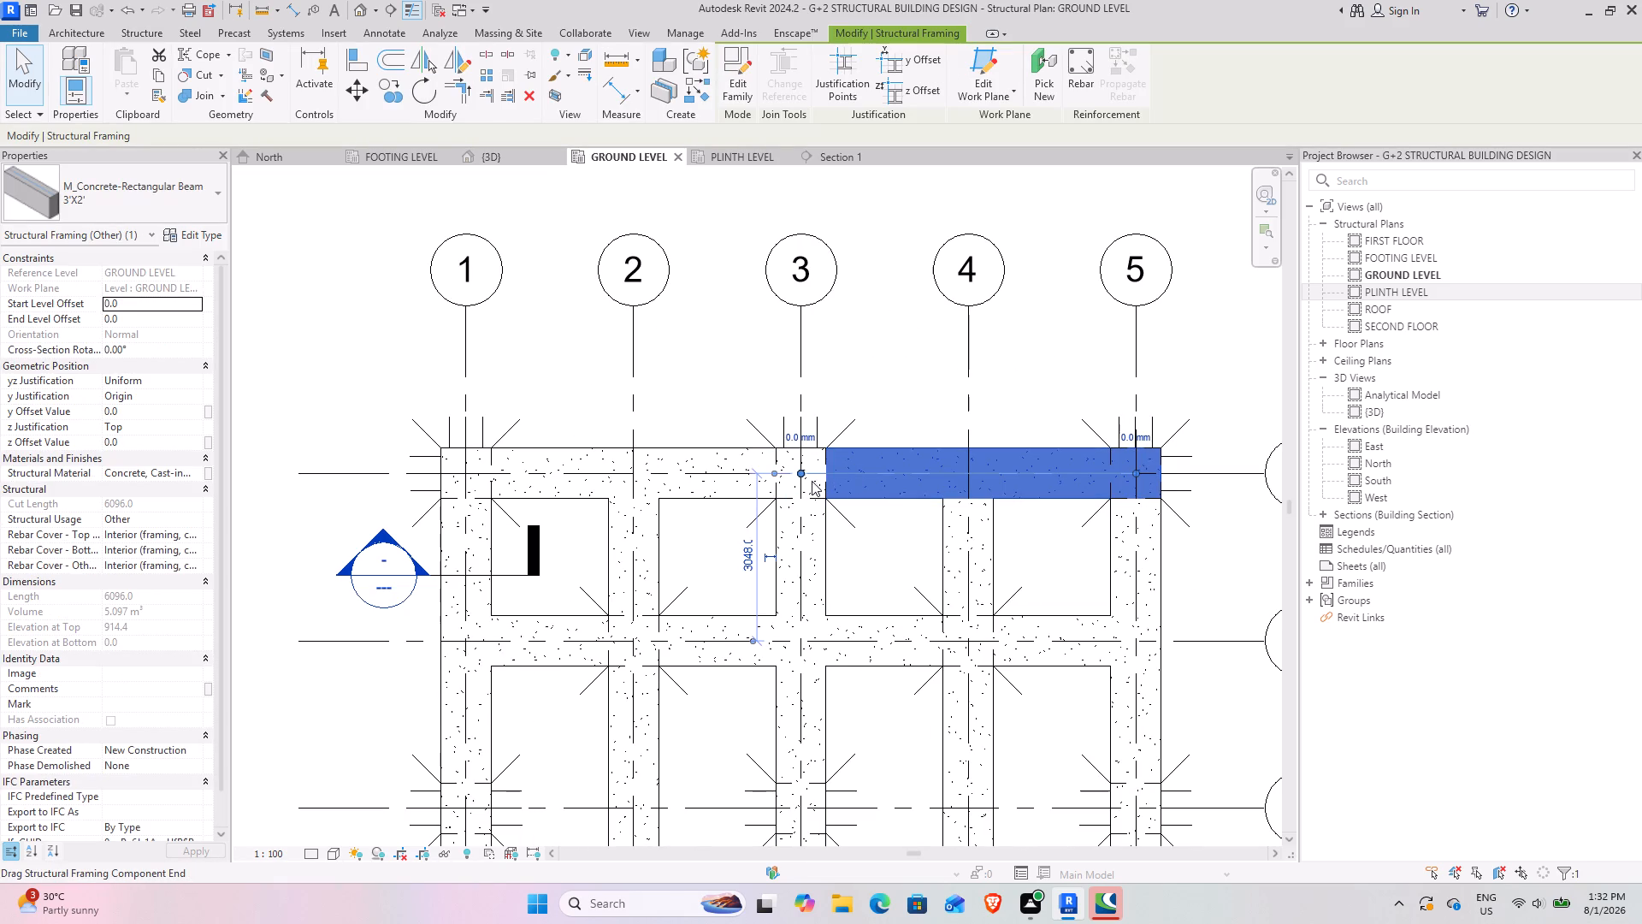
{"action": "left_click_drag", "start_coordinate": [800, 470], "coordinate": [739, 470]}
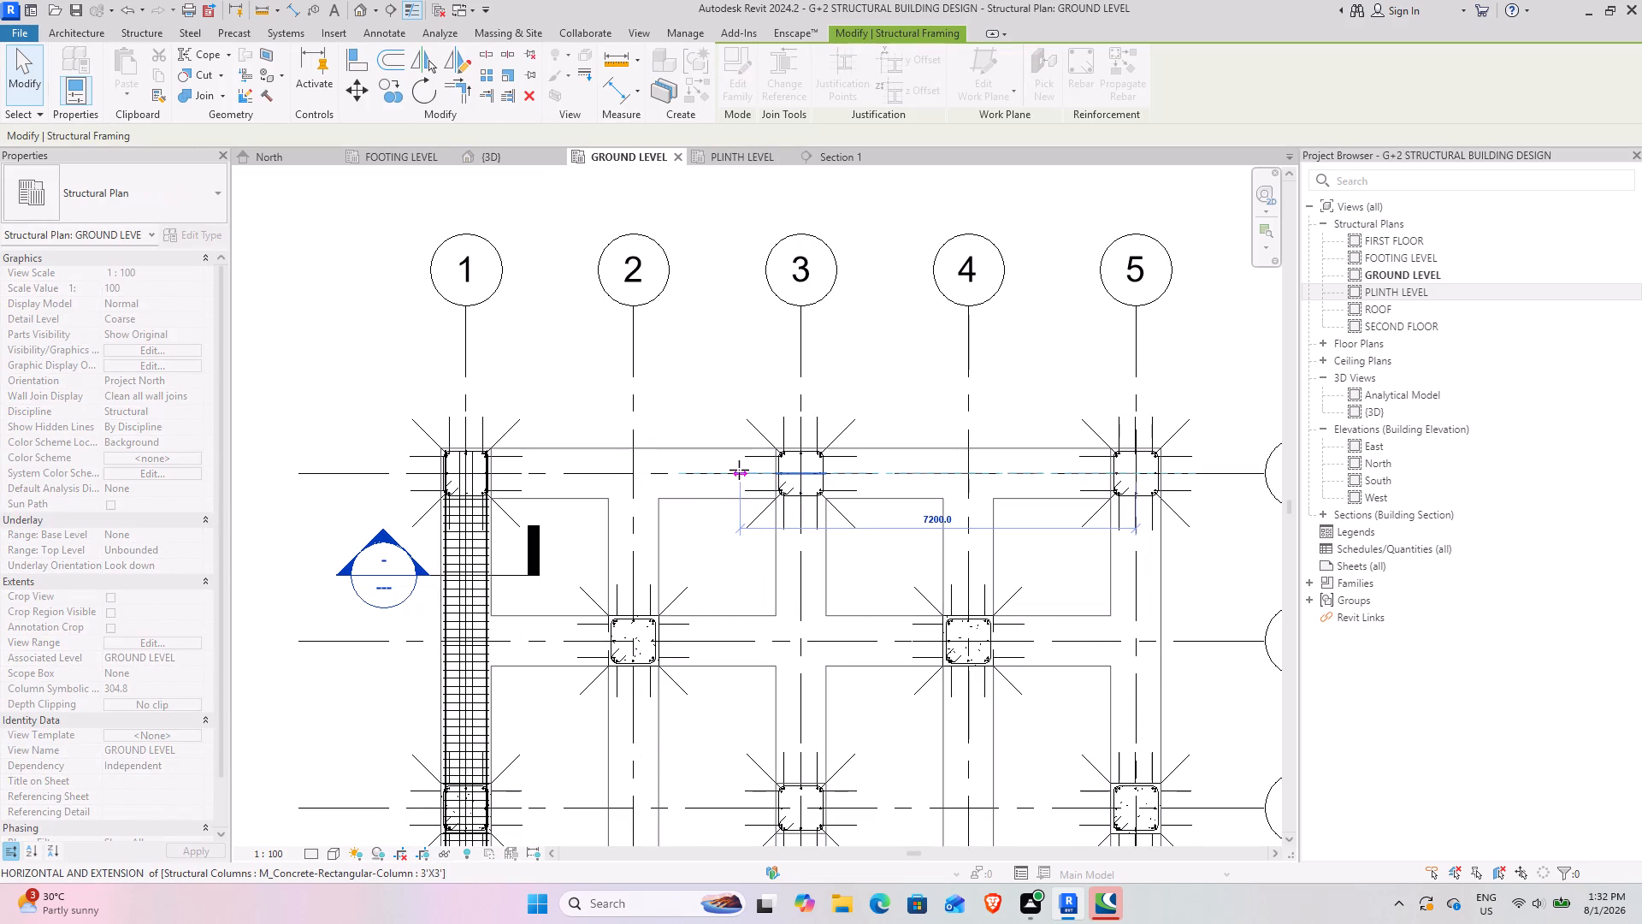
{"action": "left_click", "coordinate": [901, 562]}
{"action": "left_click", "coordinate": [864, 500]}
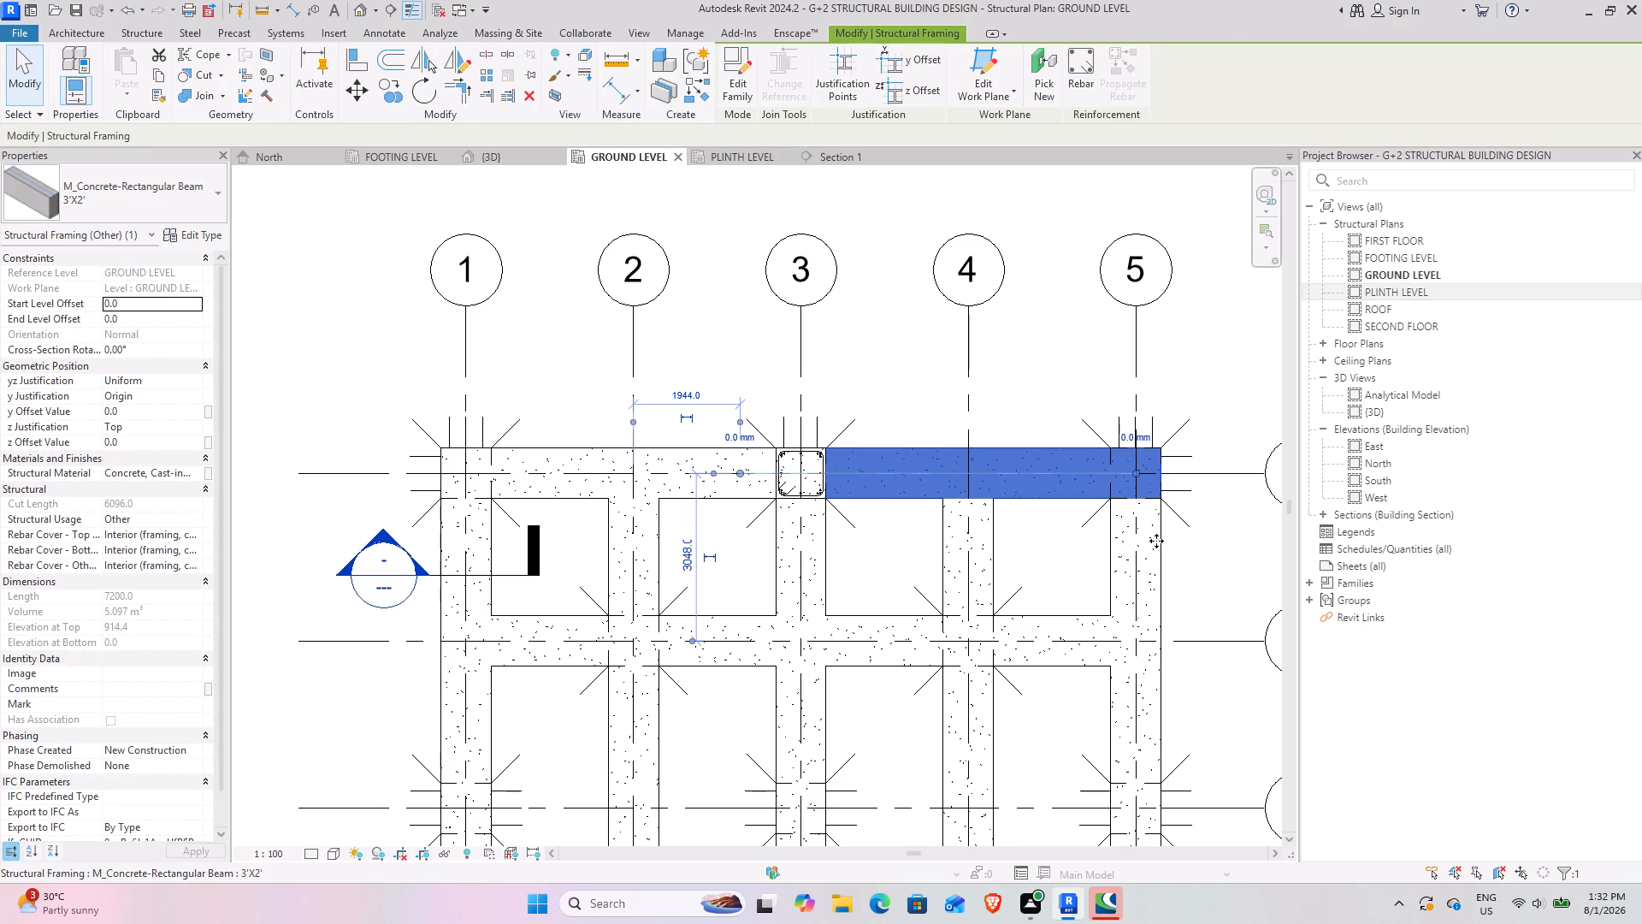
Check the extents of the grid 5 beam and of the grid 1–3 beam on grid 6 at the grid 3 column.
{"action": "left_click", "coordinate": [1161, 679]}
{"action": "scroll", "coordinate": [1164, 679], "scroll_direction": "down", "scroll_amount": 4}
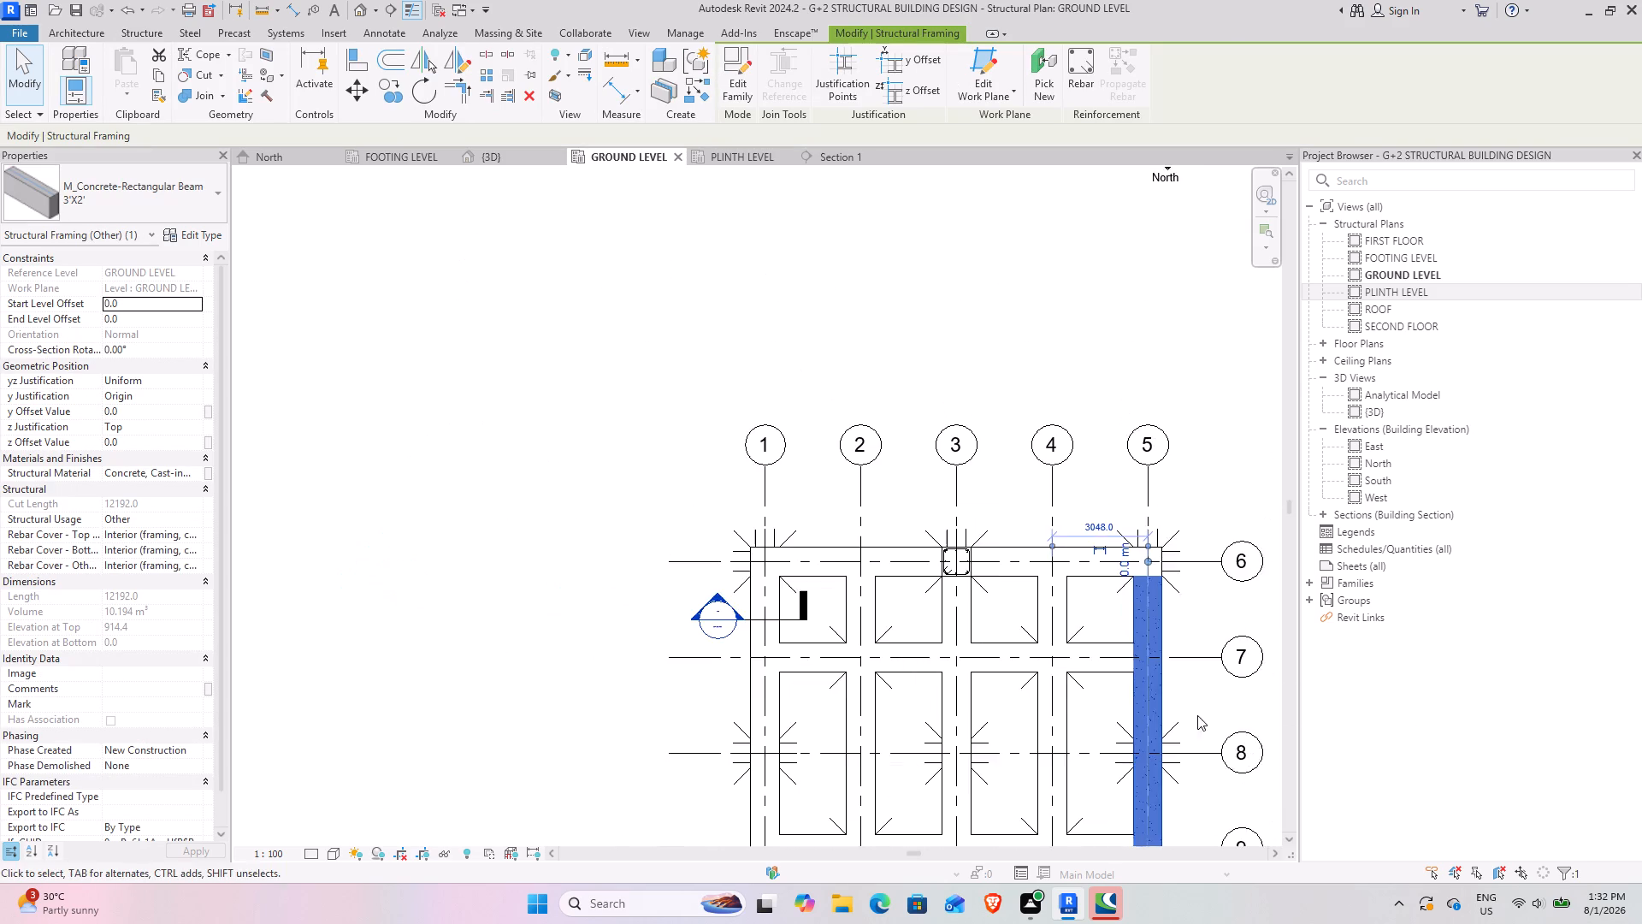
{"action": "middle_click_drag", "start_coordinate": [1227, 749], "coordinate": [1007, 672]}
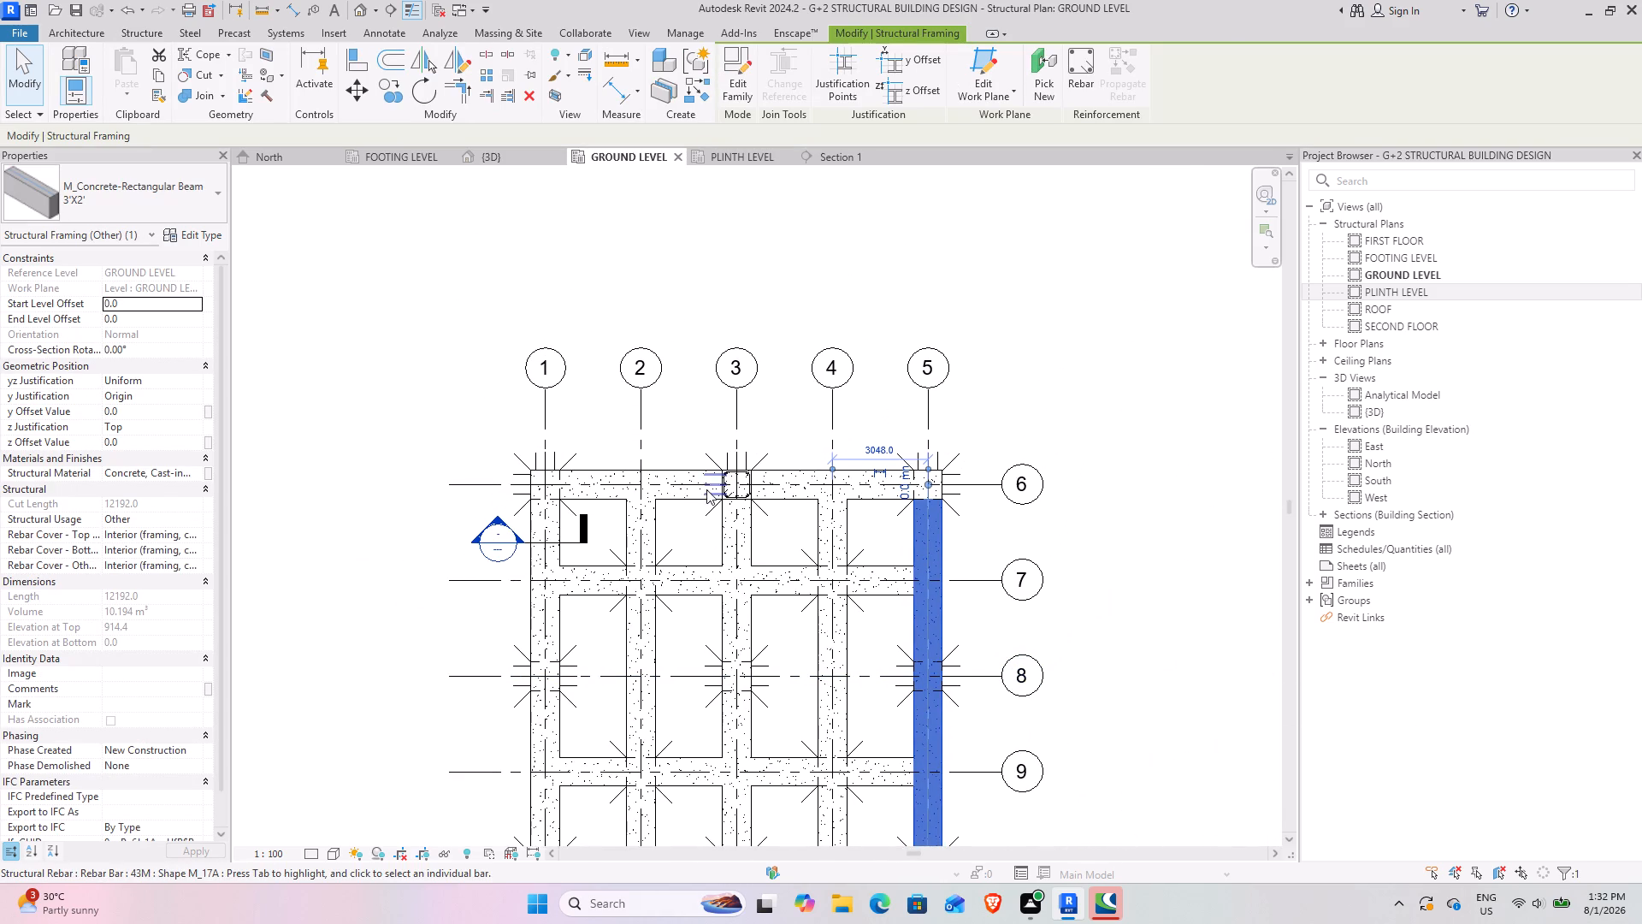
{"action": "left_click", "coordinate": [689, 465]}
{"action": "scroll", "coordinate": [769, 491], "scroll_direction": "up", "scroll_amount": 2}
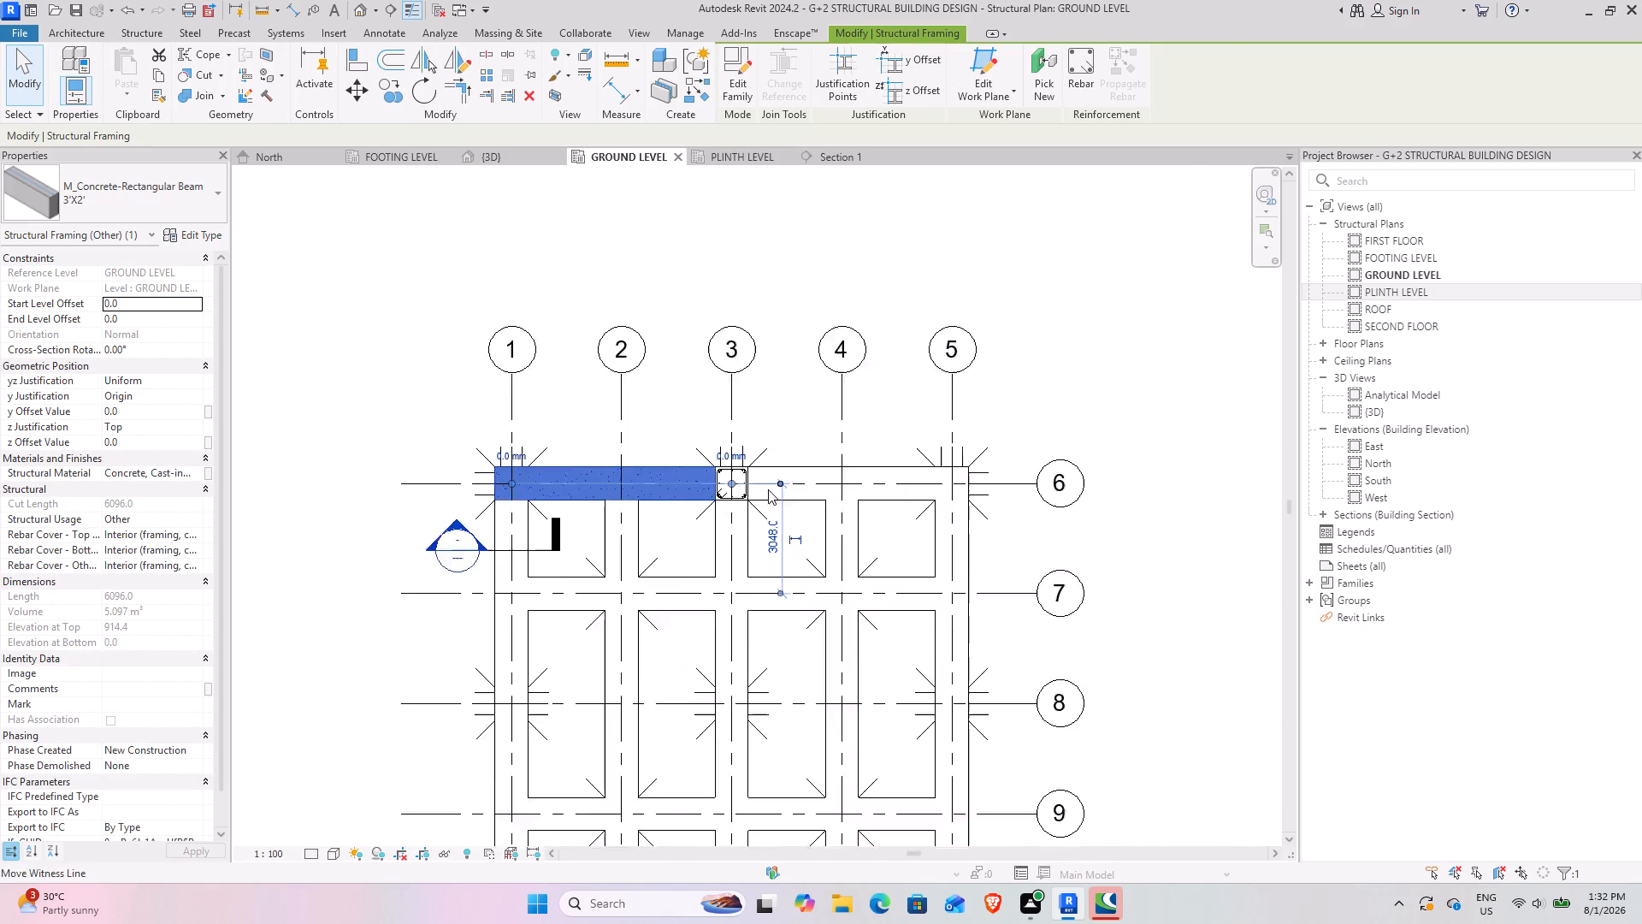
{"action": "scroll", "coordinate": [768, 489], "scroll_direction": "up", "scroll_amount": 8}
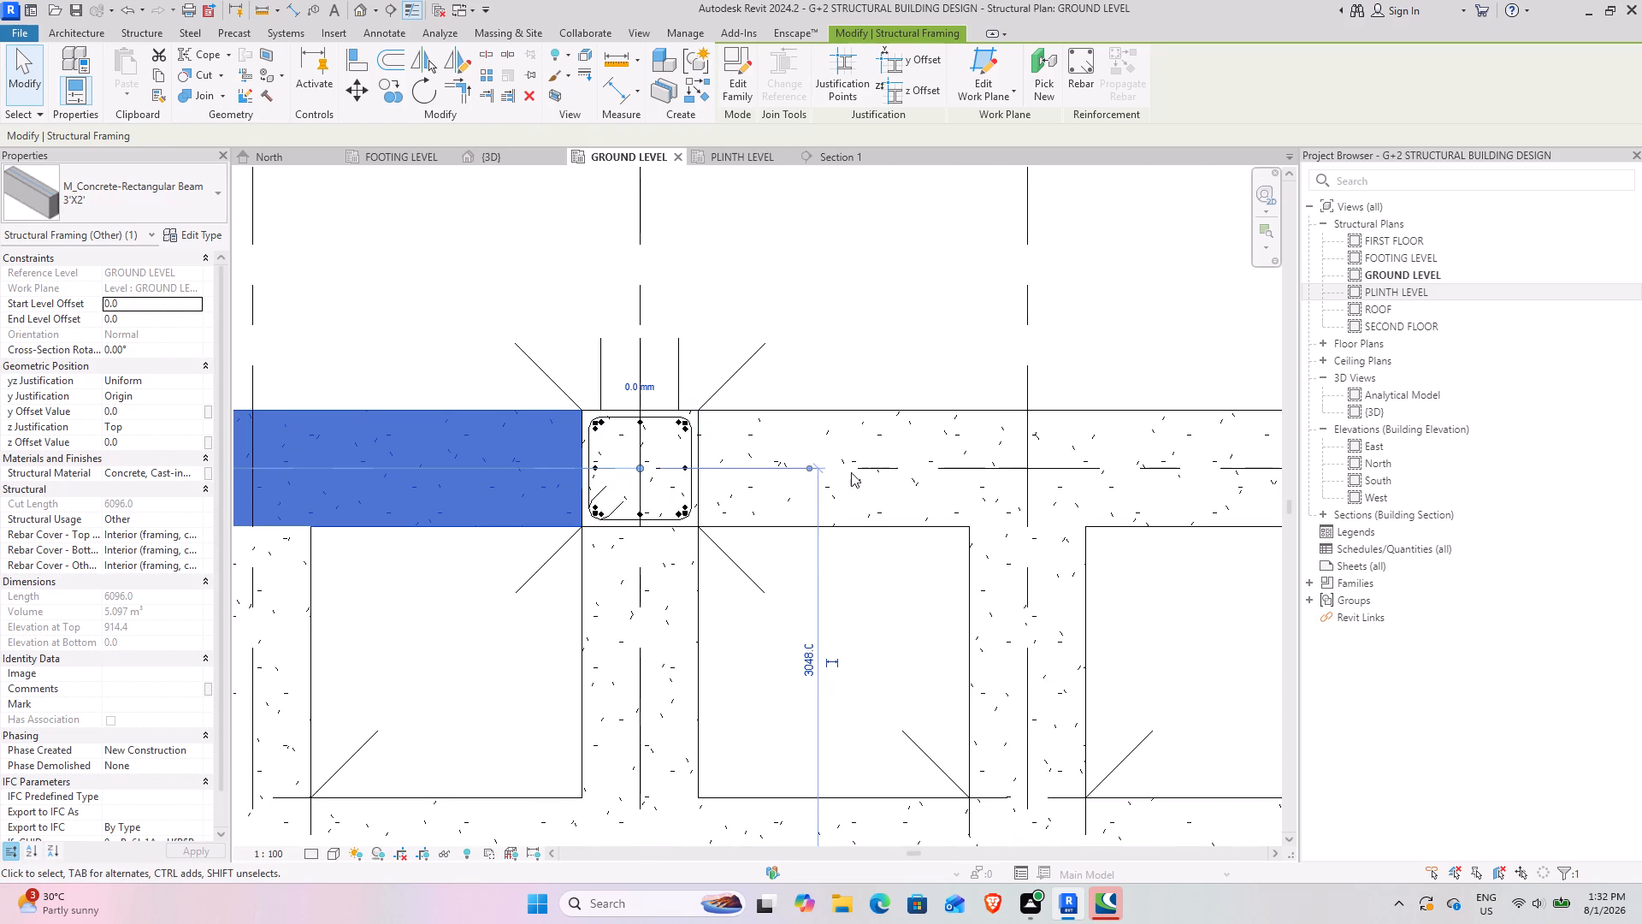
{"action": "left_click", "coordinate": [749, 617]}
{"action": "scroll", "coordinate": [749, 617], "scroll_direction": "down", "scroll_amount": 2}
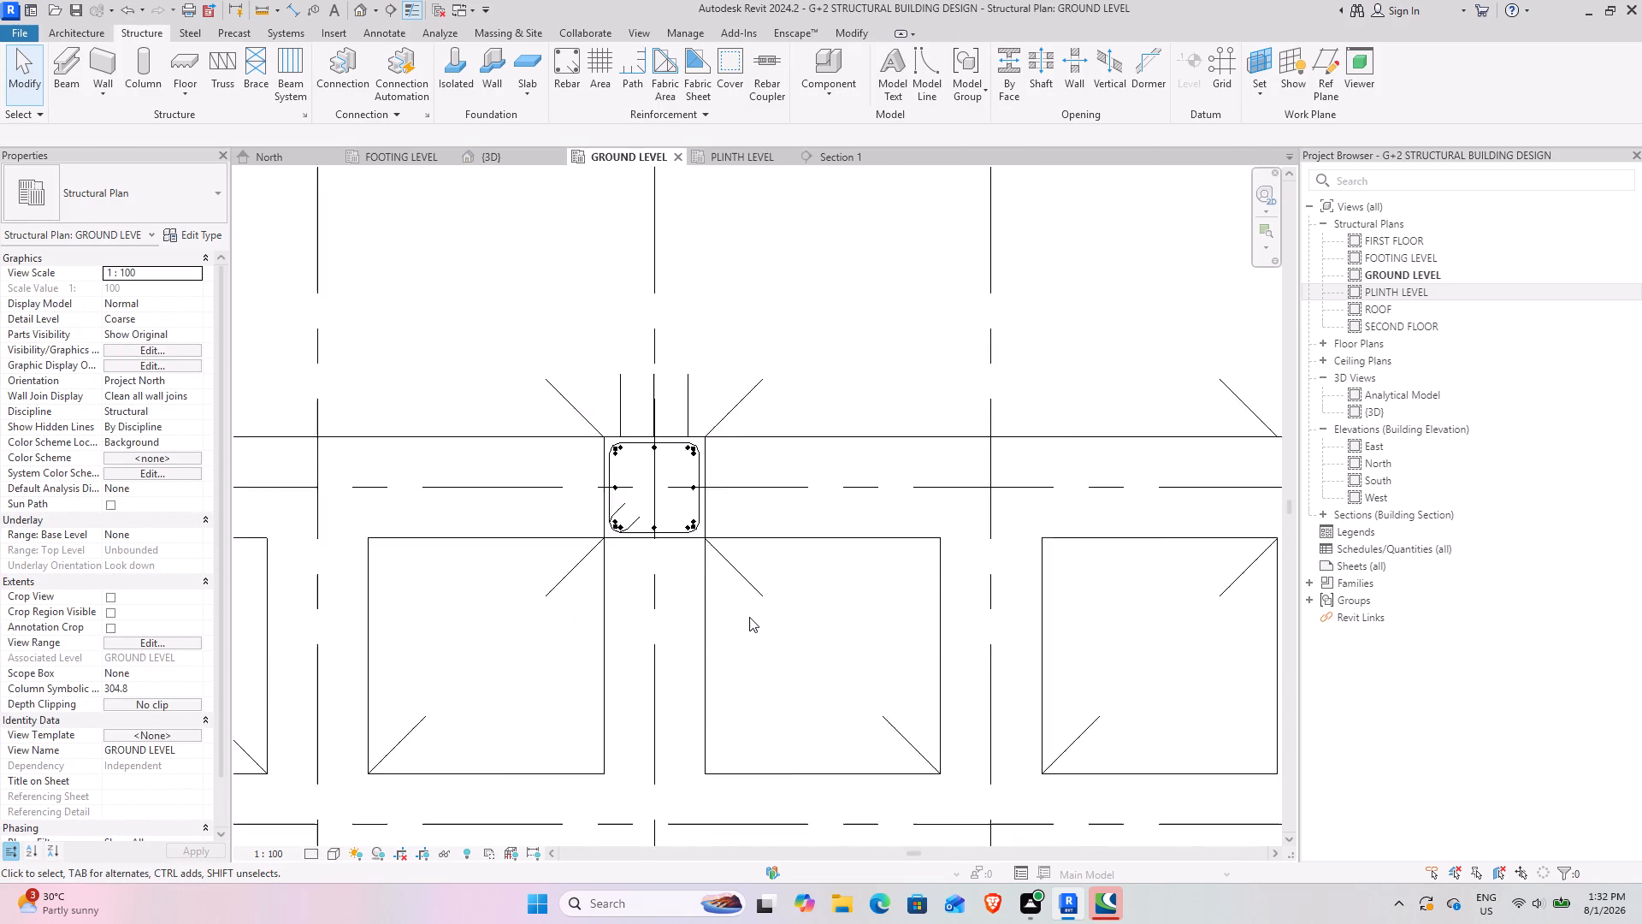
{"action": "scroll", "coordinate": [749, 617], "scroll_direction": "down", "scroll_amount": 5}
Delete both 3'X2' beams on grid 6, between grids 1 and 3 and between grids 3 and 5.
{"action": "left_click", "coordinate": [662, 587]}
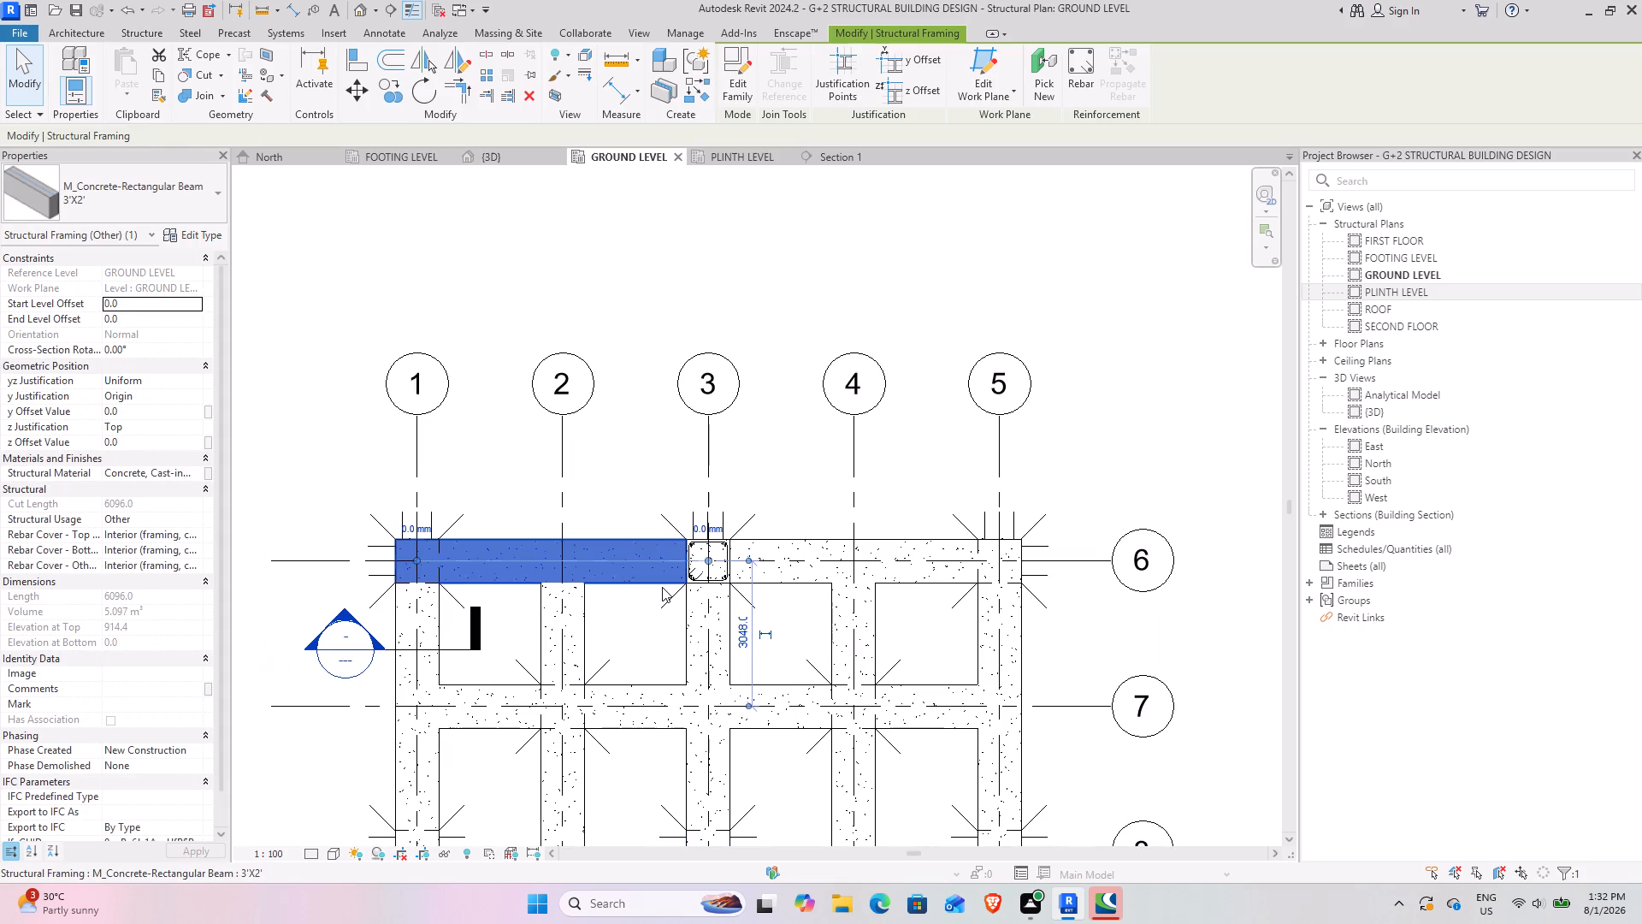
{"action": "left_click", "coordinate": [535, 97]}
{"action": "left_click", "coordinate": [824, 539]}
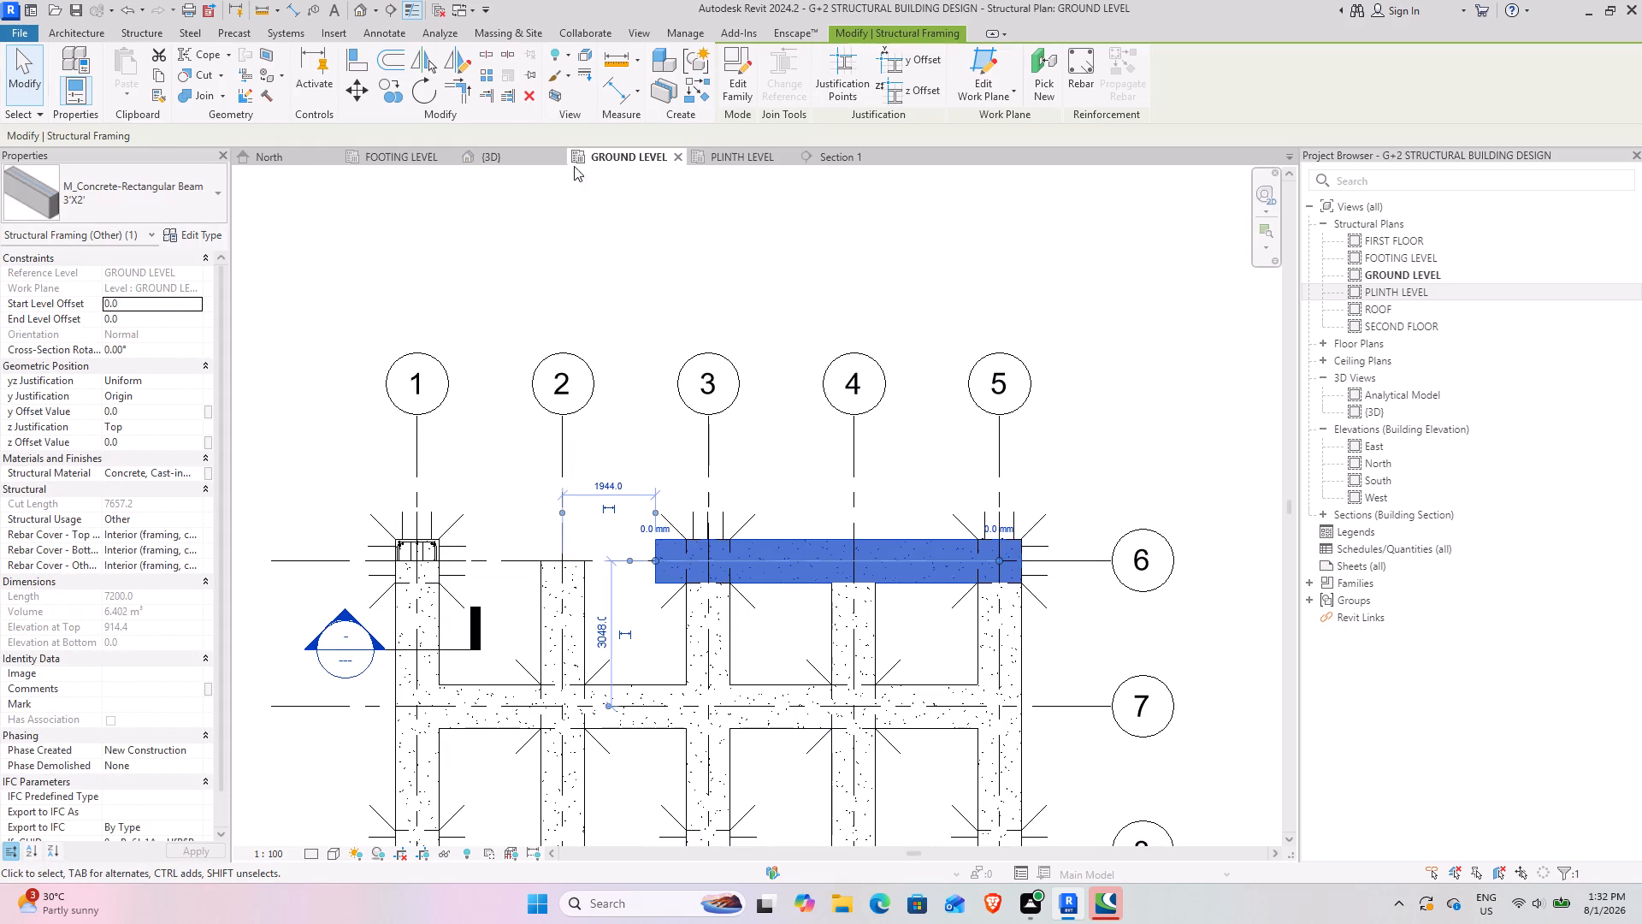
{"action": "left_click", "coordinate": [535, 95]}
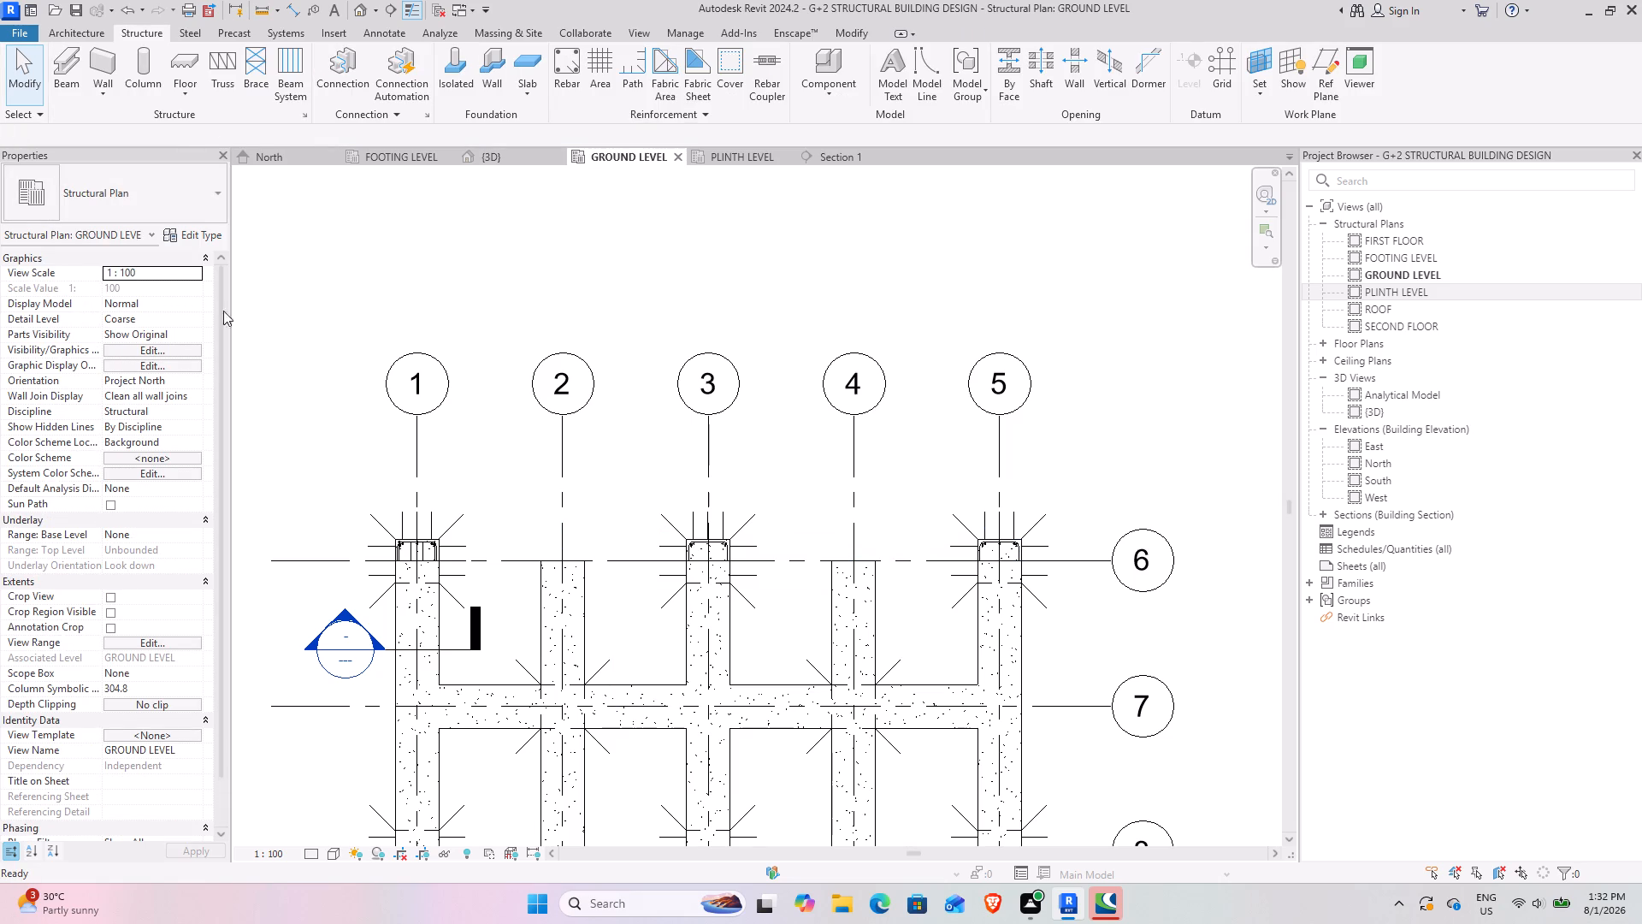
Place one continuous 3'X2' concrete beam along grid 6 at GROUND LEVEL, from the grid 5 column centre to the grid 1 column centre.
{"action": "left_click", "coordinate": [69, 71]}
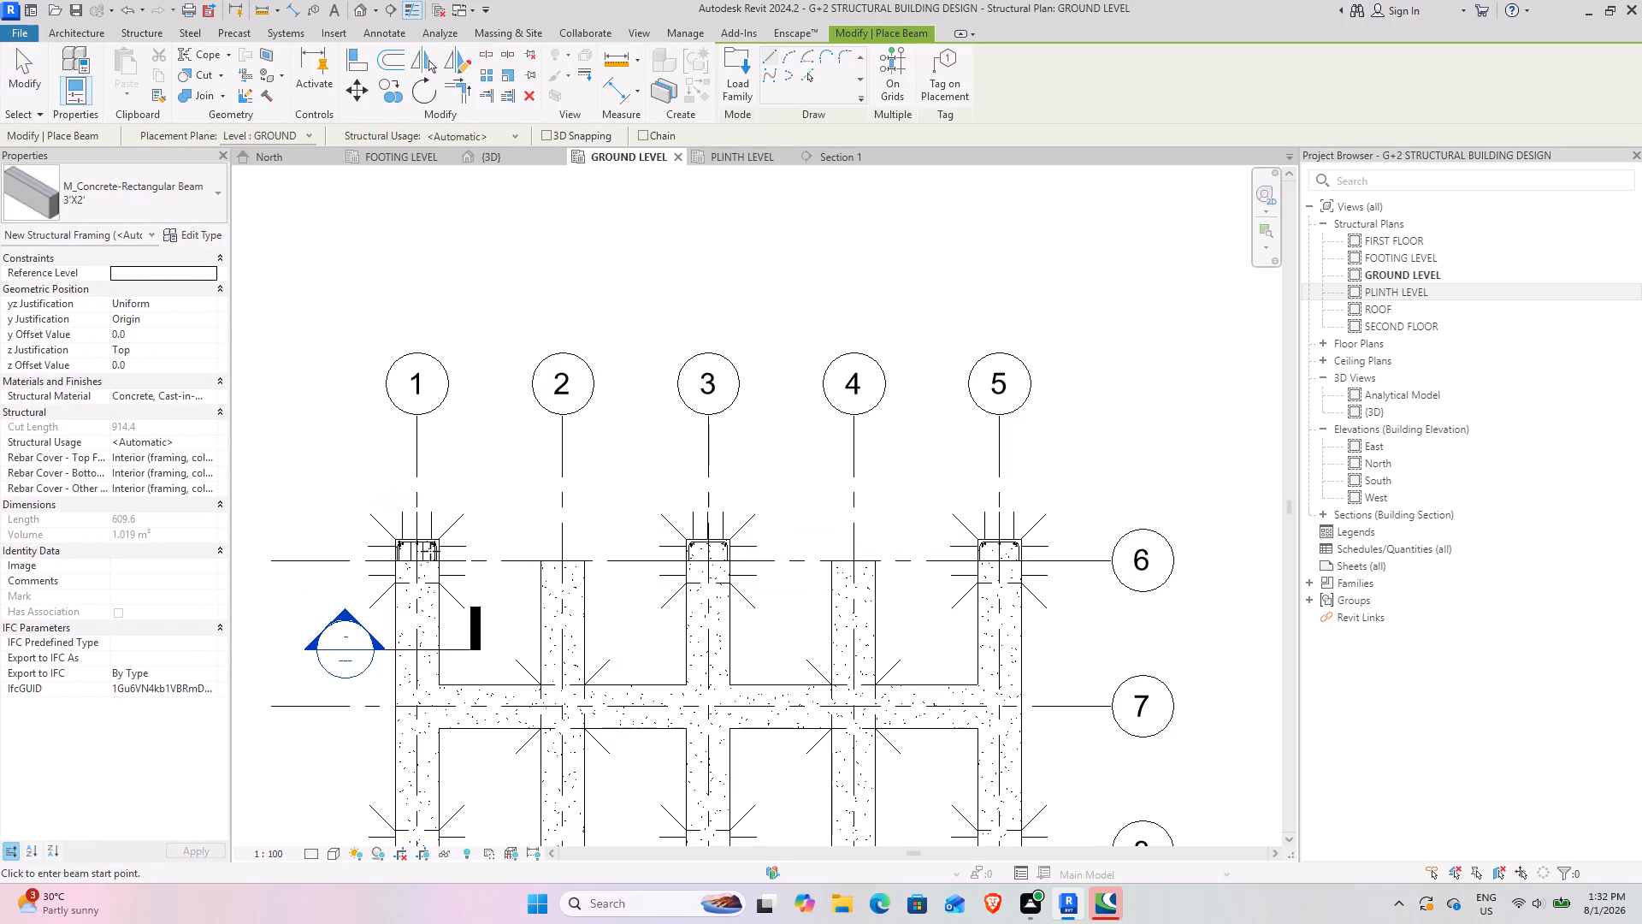
{"action": "scroll", "coordinate": [430, 551], "scroll_direction": "up", "scroll_amount": 8}
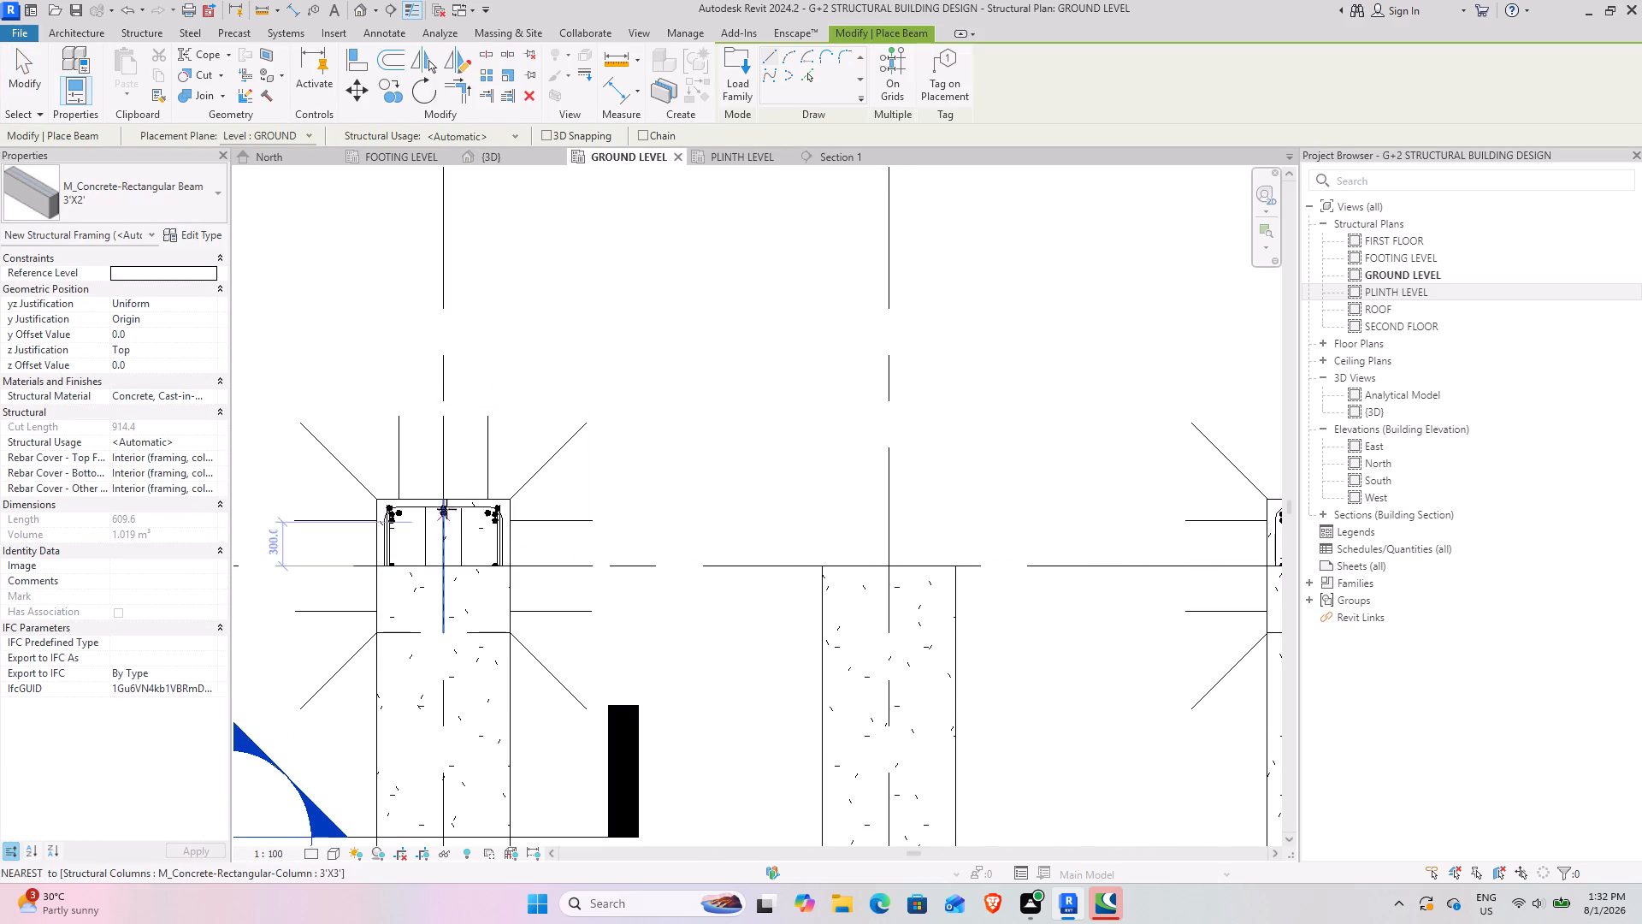
{"action": "scroll", "coordinate": [458, 569], "scroll_direction": "down", "scroll_amount": 6}
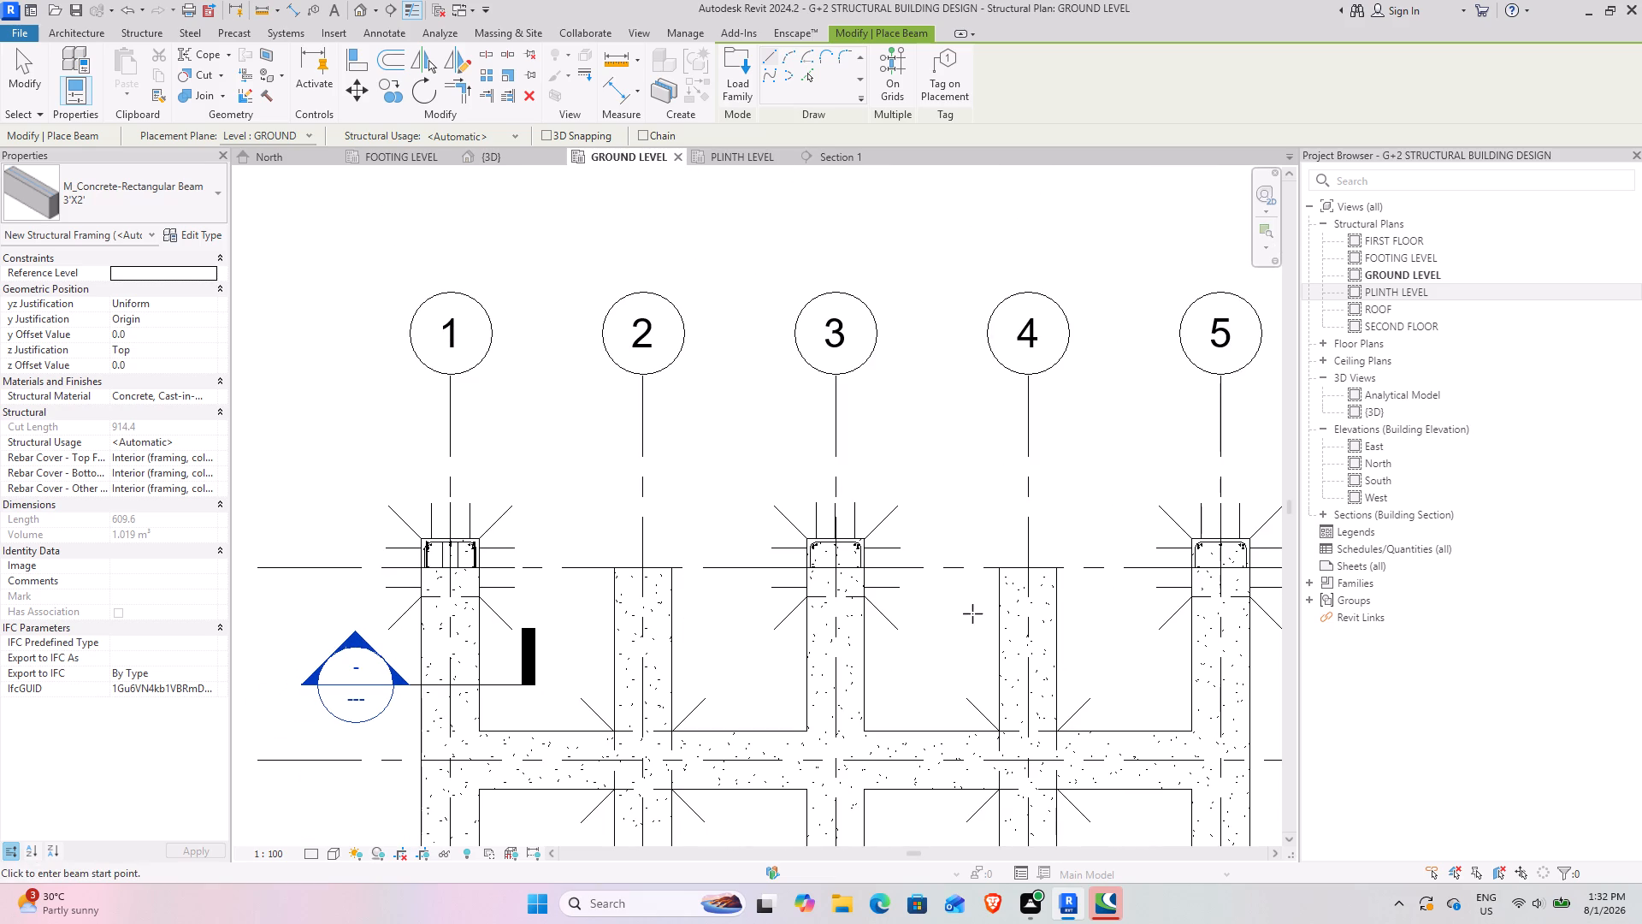
{"action": "left_click", "coordinate": [1220, 567]}
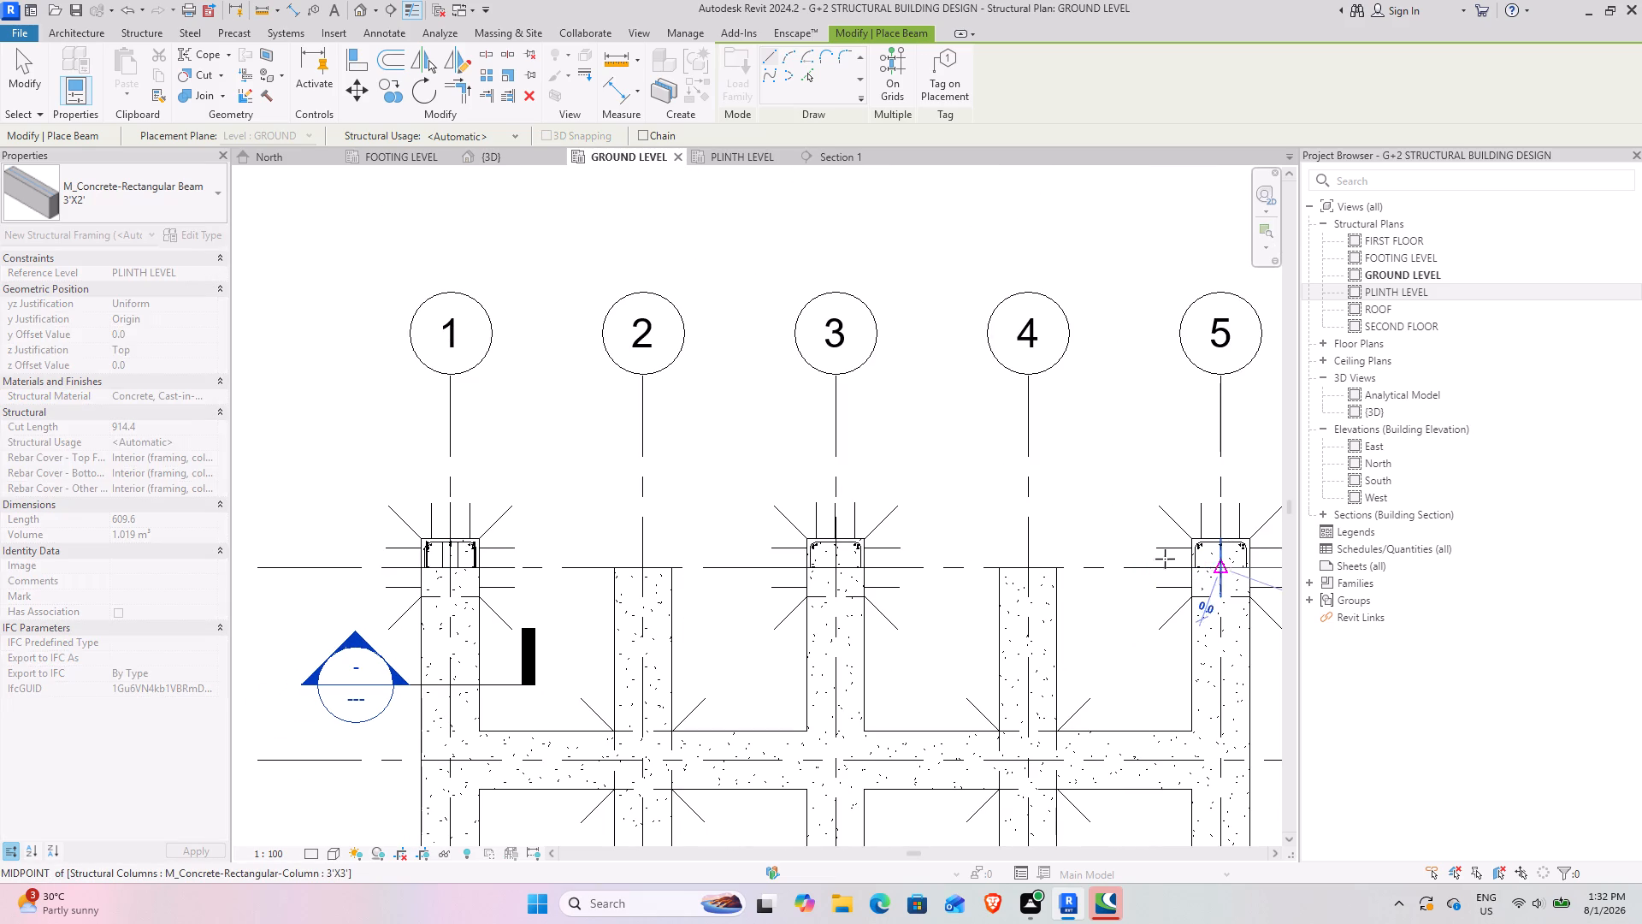
{"action": "left_click", "coordinate": [458, 576]}
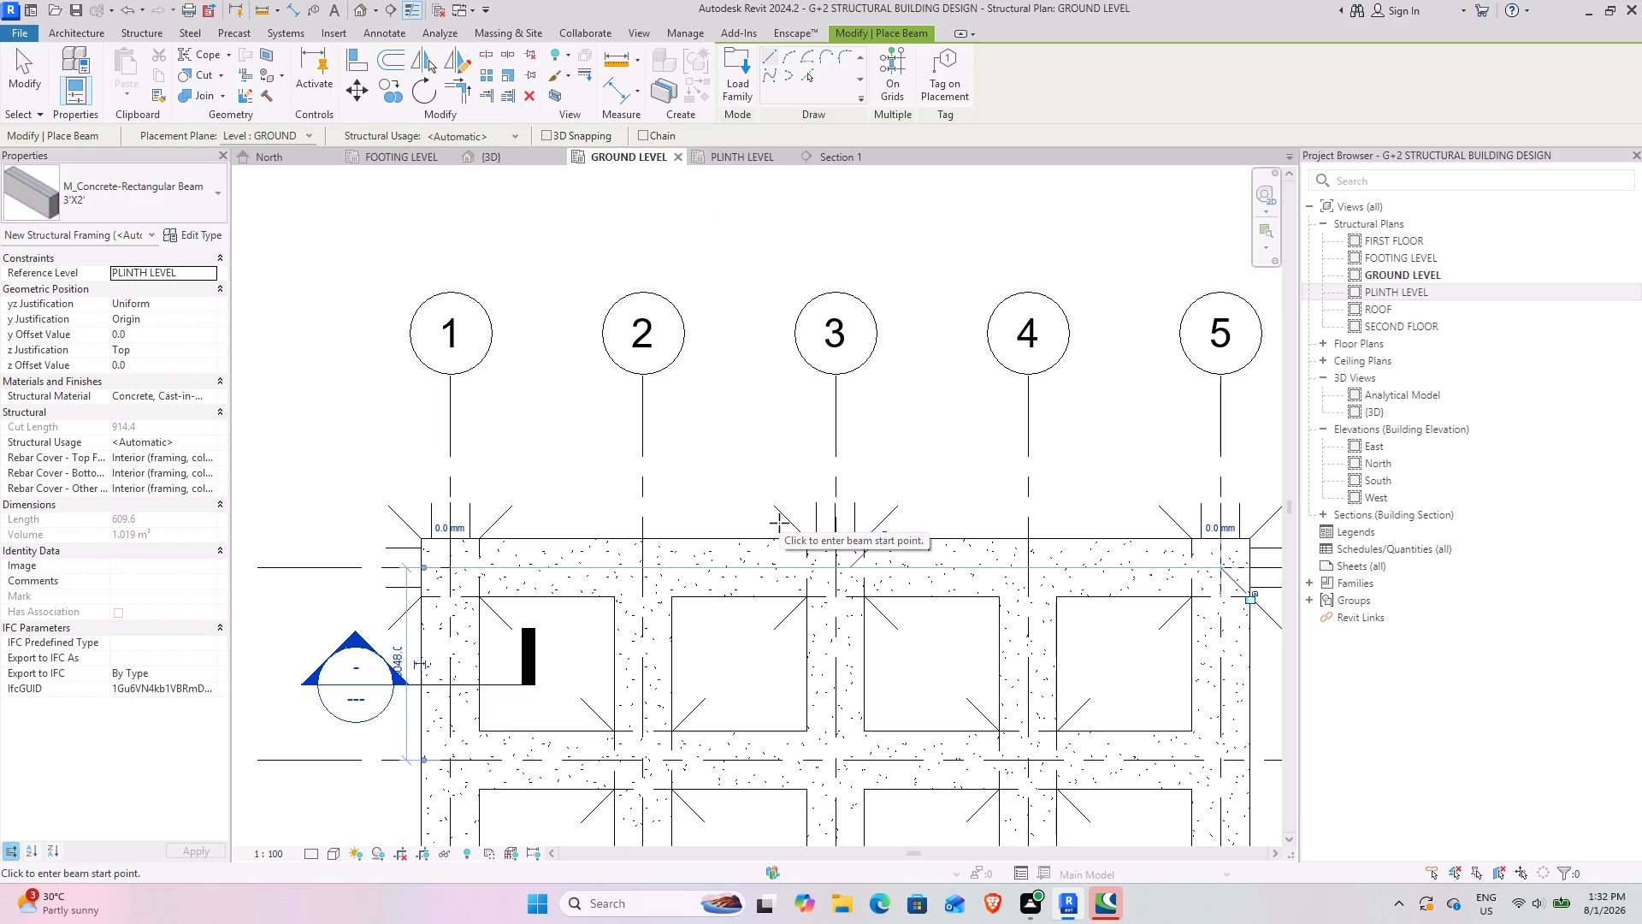
{"action": "key", "text": "Escape"}
{"action": "key", "text": "Escape"}
Check the extents of the continuous grid 6 beam and of the crossing grid 2 beam.
{"action": "left_click", "coordinate": [753, 543]}
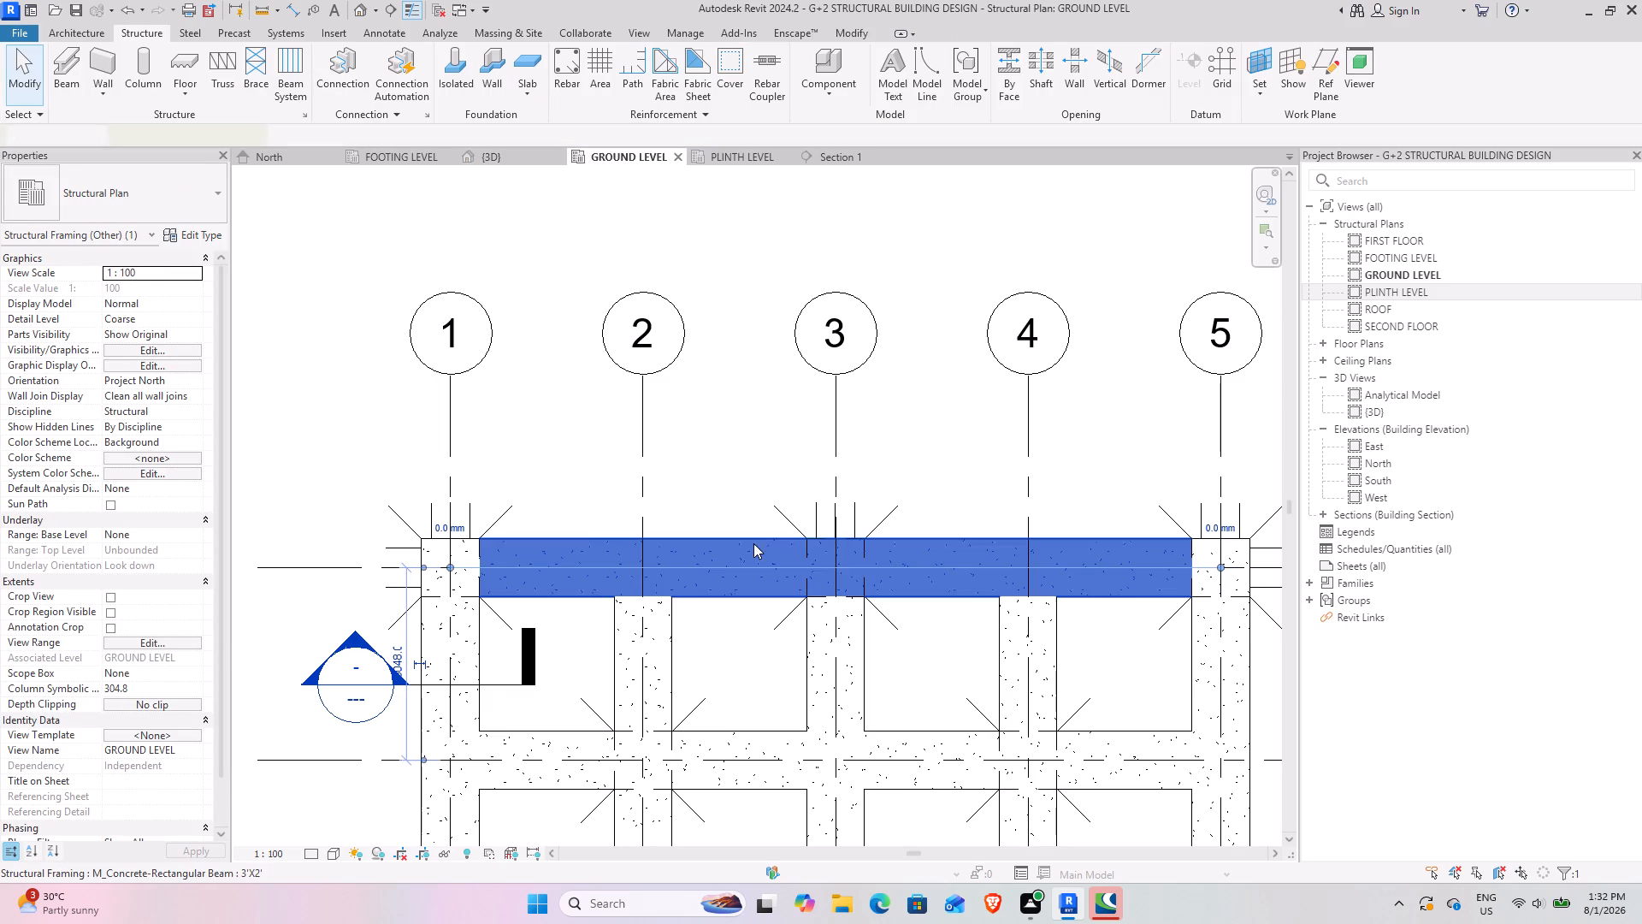
{"action": "left_click", "coordinate": [607, 678]}
{"action": "scroll", "coordinate": [615, 621], "scroll_direction": "down", "scroll_amount": 7}
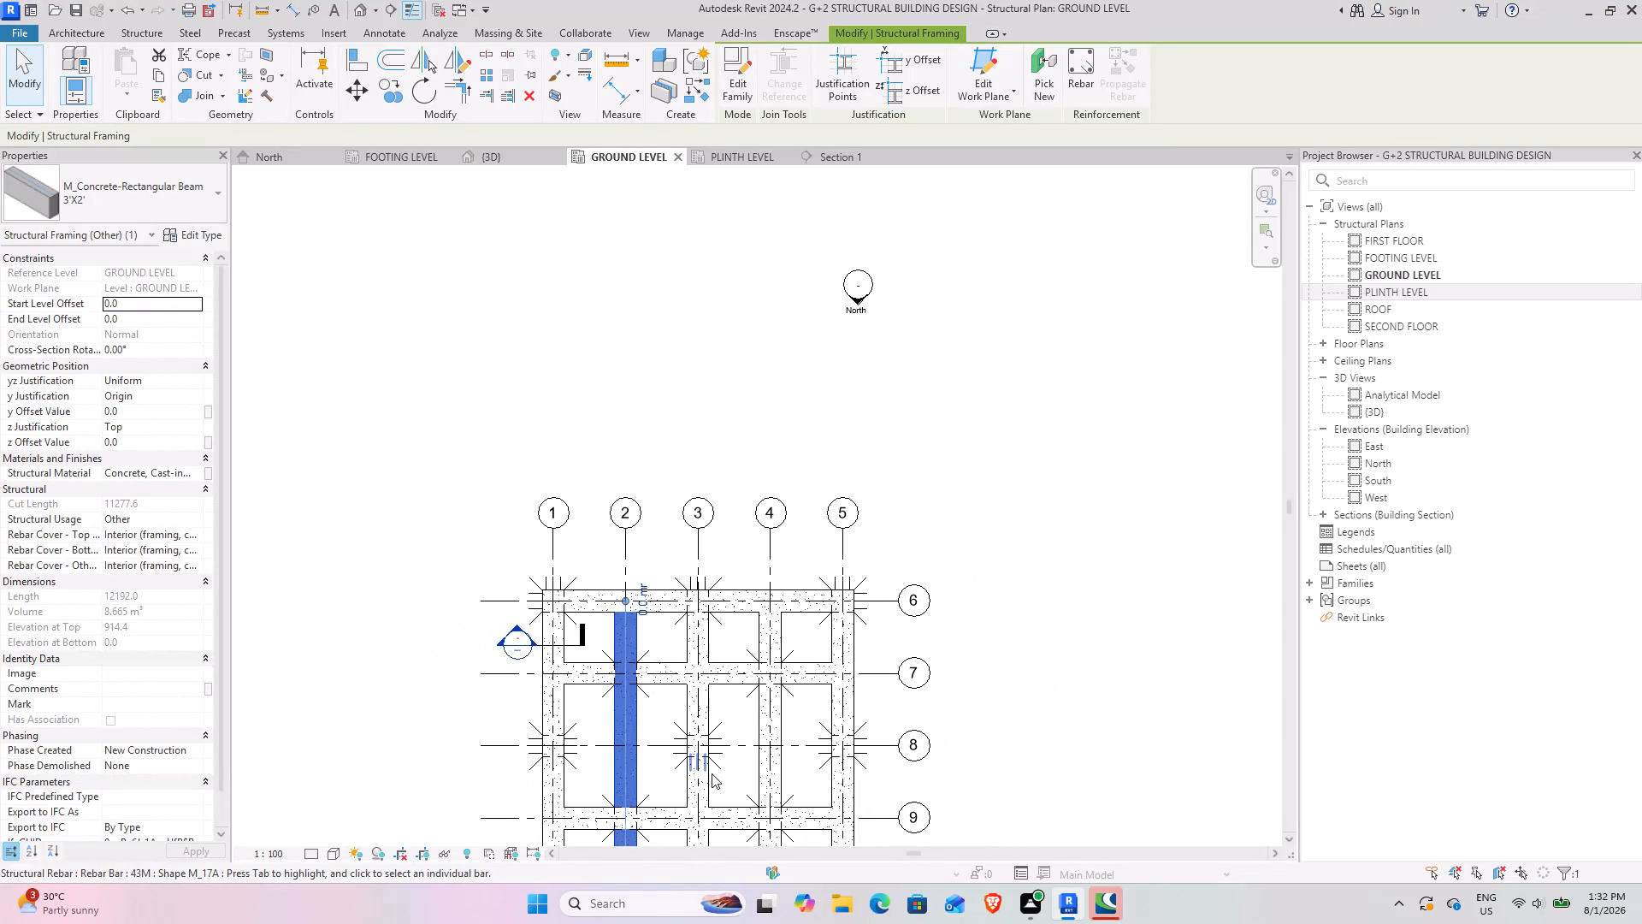
Check the extents of the grid 5 beam in the GROUND LEVEL plan.
{"action": "scroll", "coordinate": [714, 724], "scroll_direction": "down", "scroll_amount": 3}
{"action": "middle_click_drag", "start_coordinate": [714, 724], "coordinate": [622, 610]}
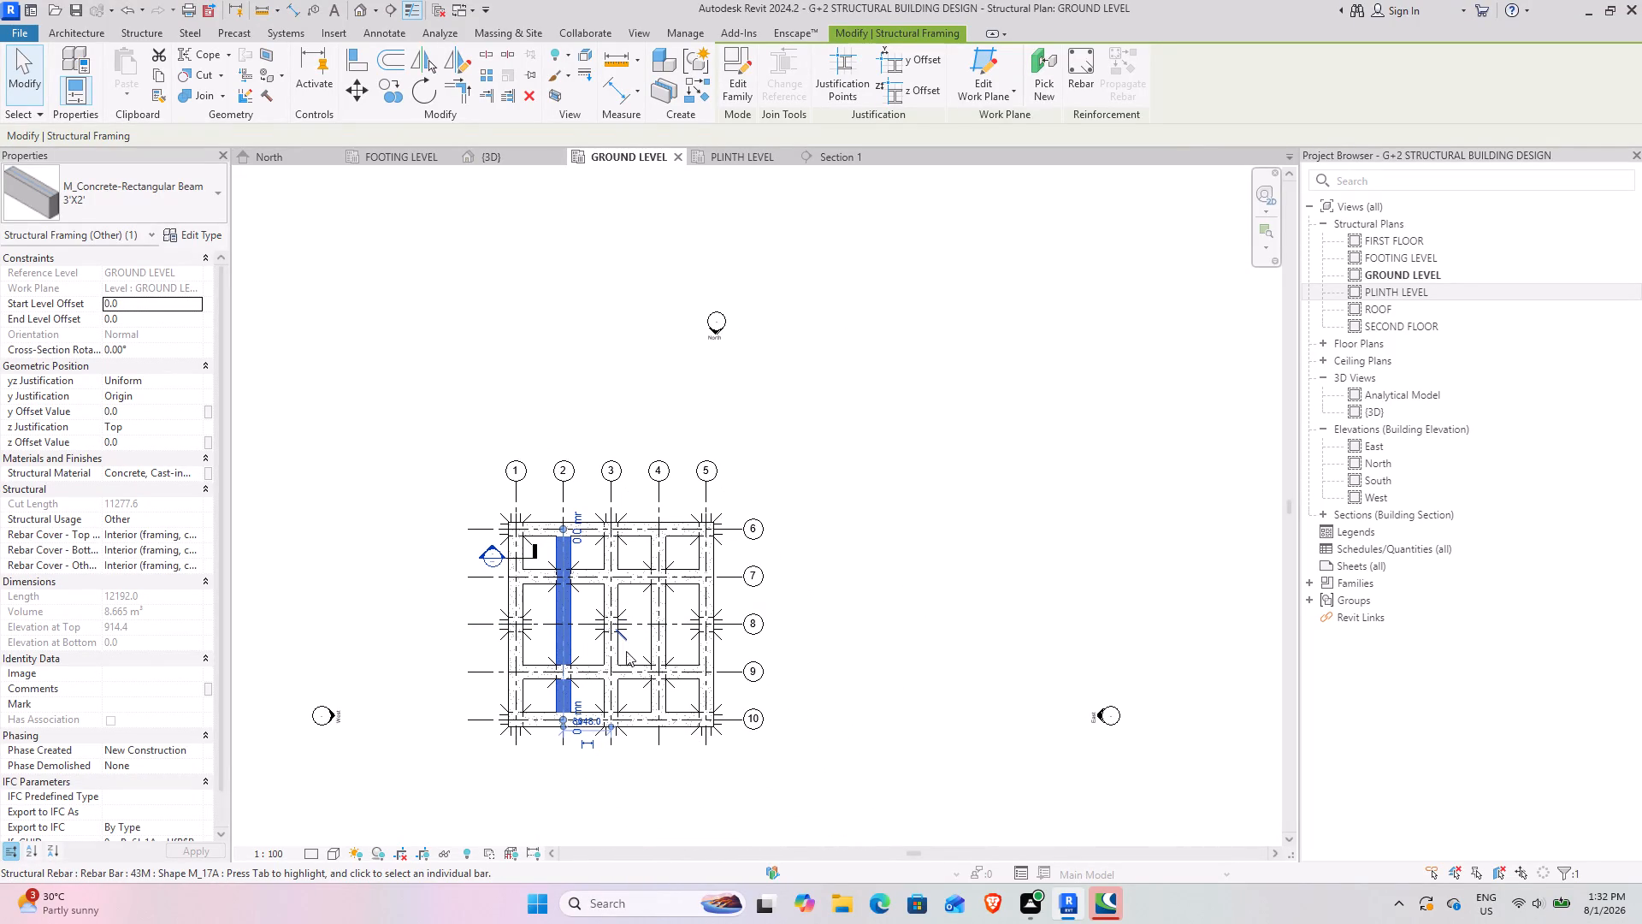
{"action": "left_click", "coordinate": [615, 659]}
{"action": "left_click", "coordinate": [717, 659]}
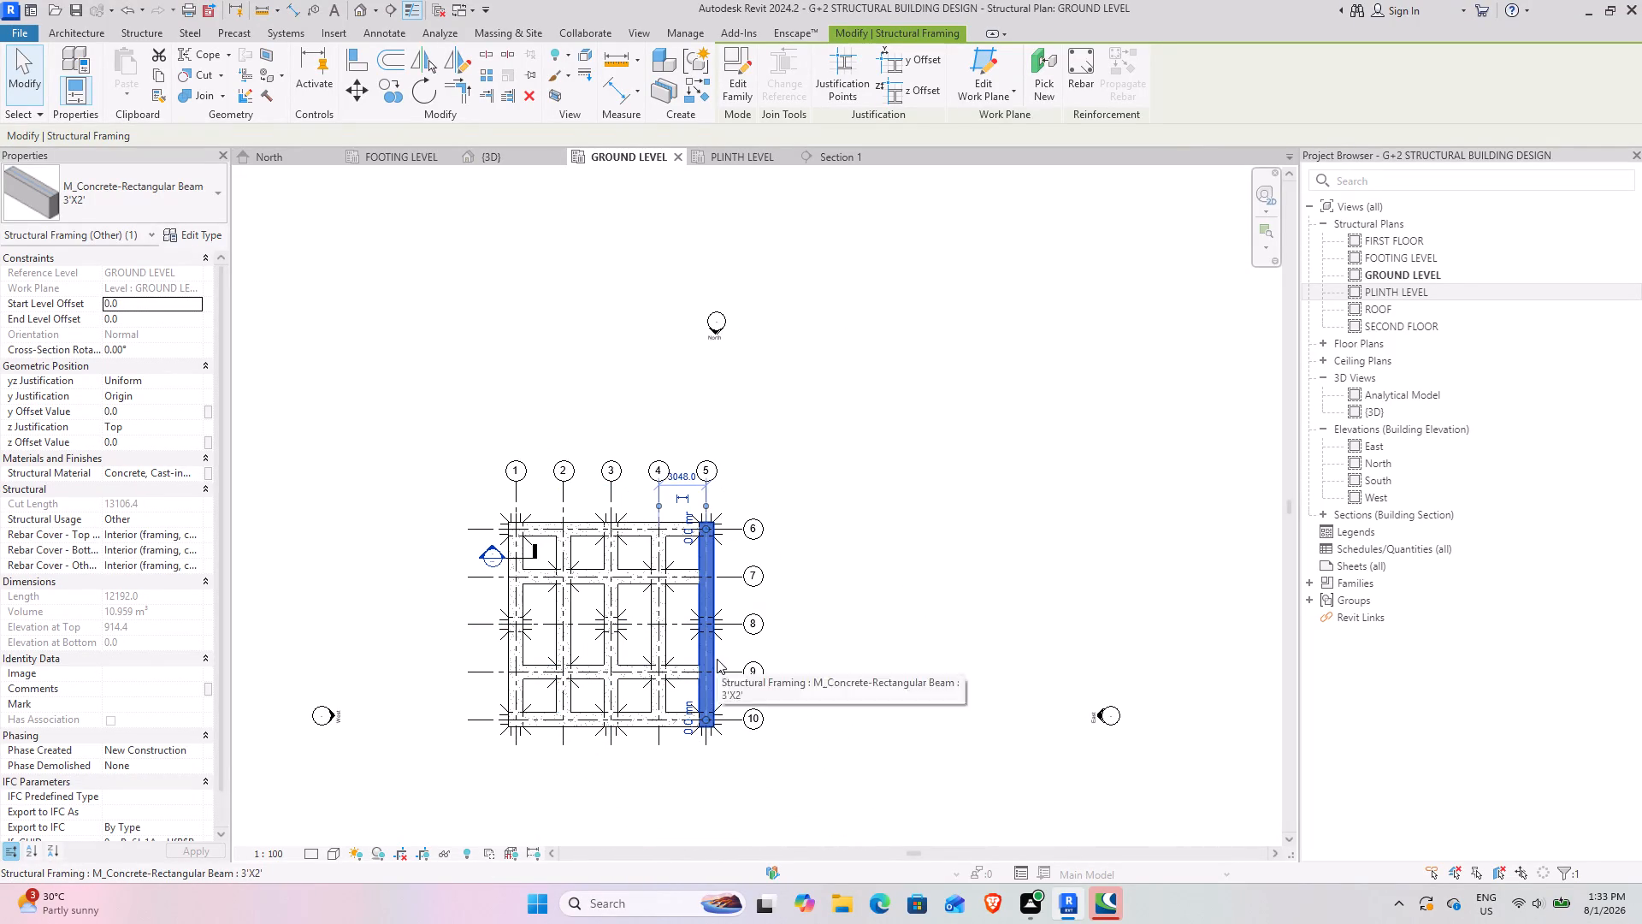
{"action": "left_click", "coordinate": [753, 803]}
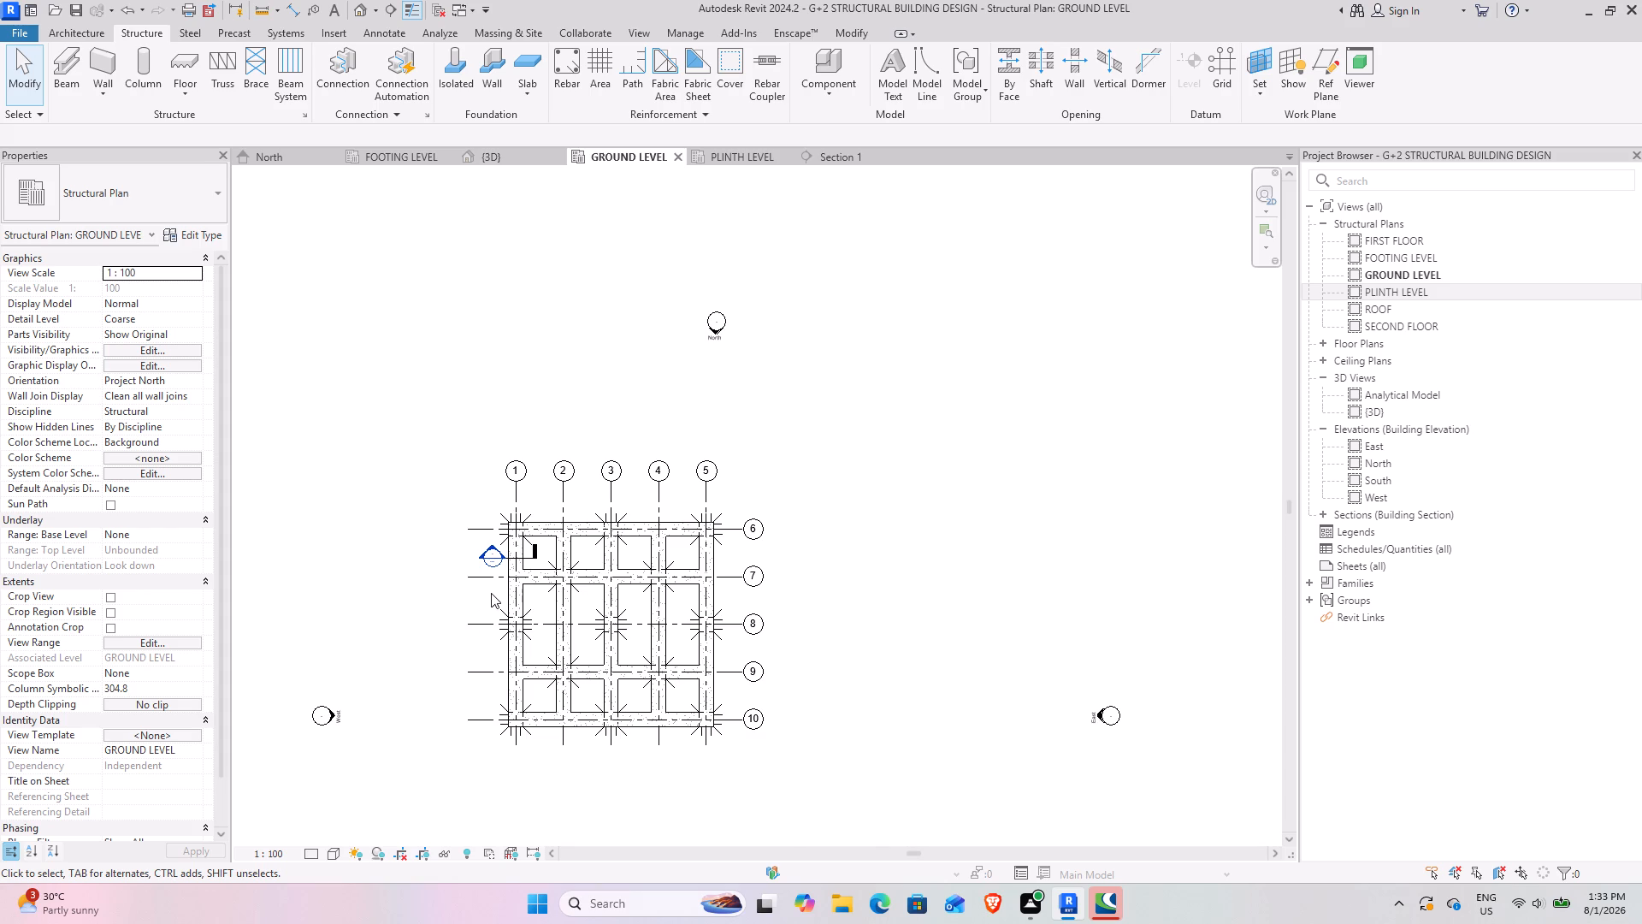
{"action": "scroll", "coordinate": [491, 593], "scroll_direction": "up", "scroll_amount": 7}
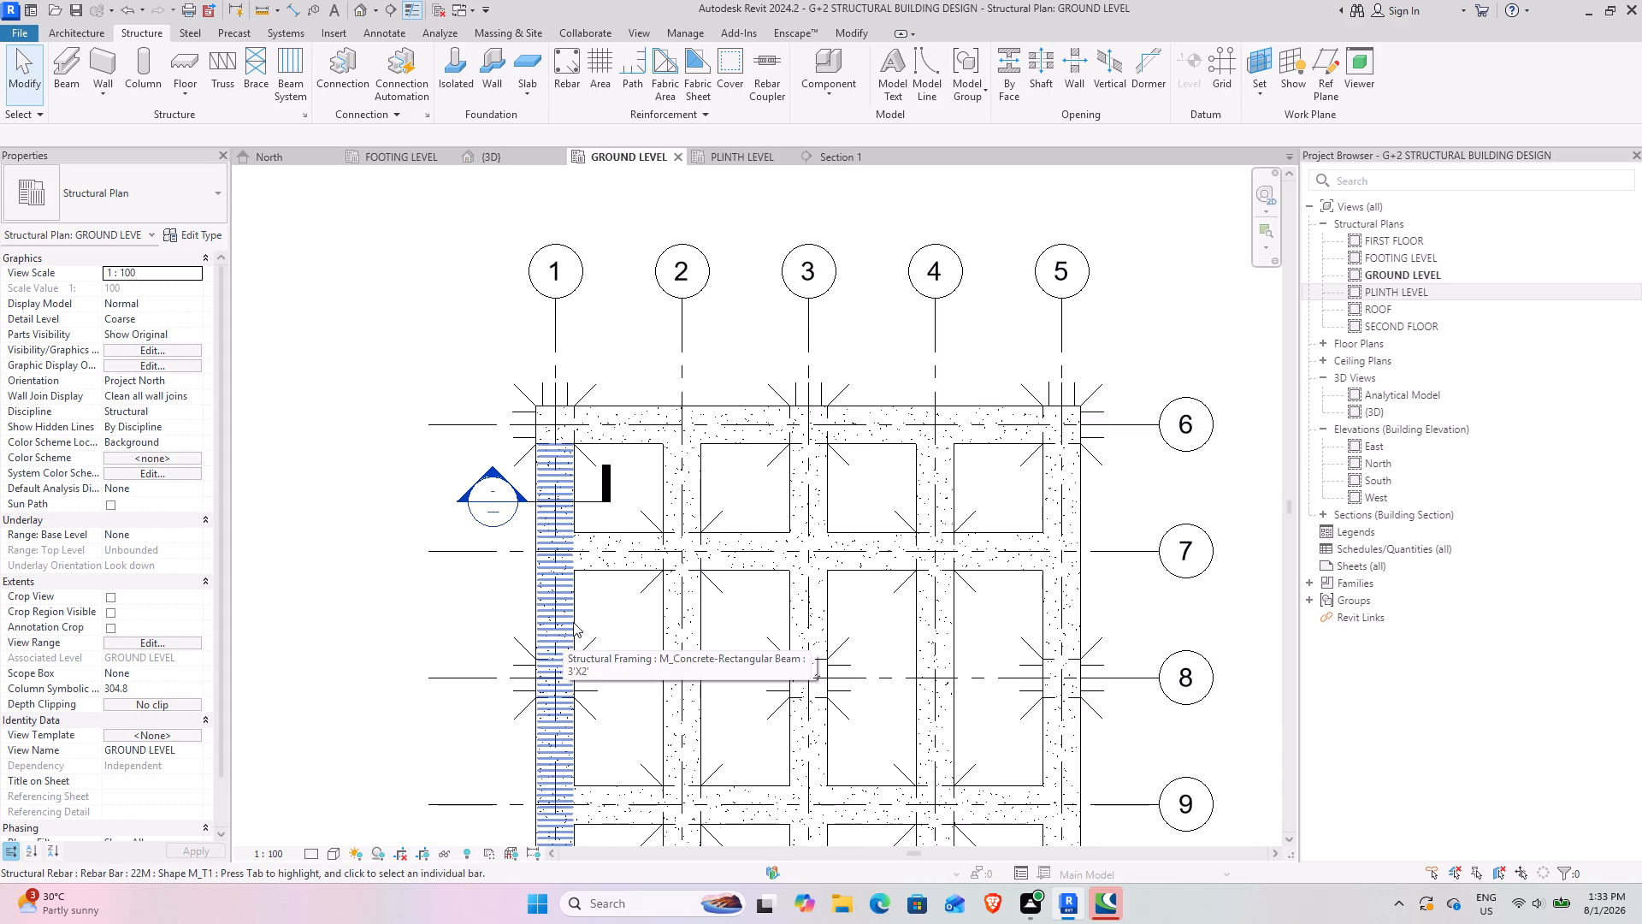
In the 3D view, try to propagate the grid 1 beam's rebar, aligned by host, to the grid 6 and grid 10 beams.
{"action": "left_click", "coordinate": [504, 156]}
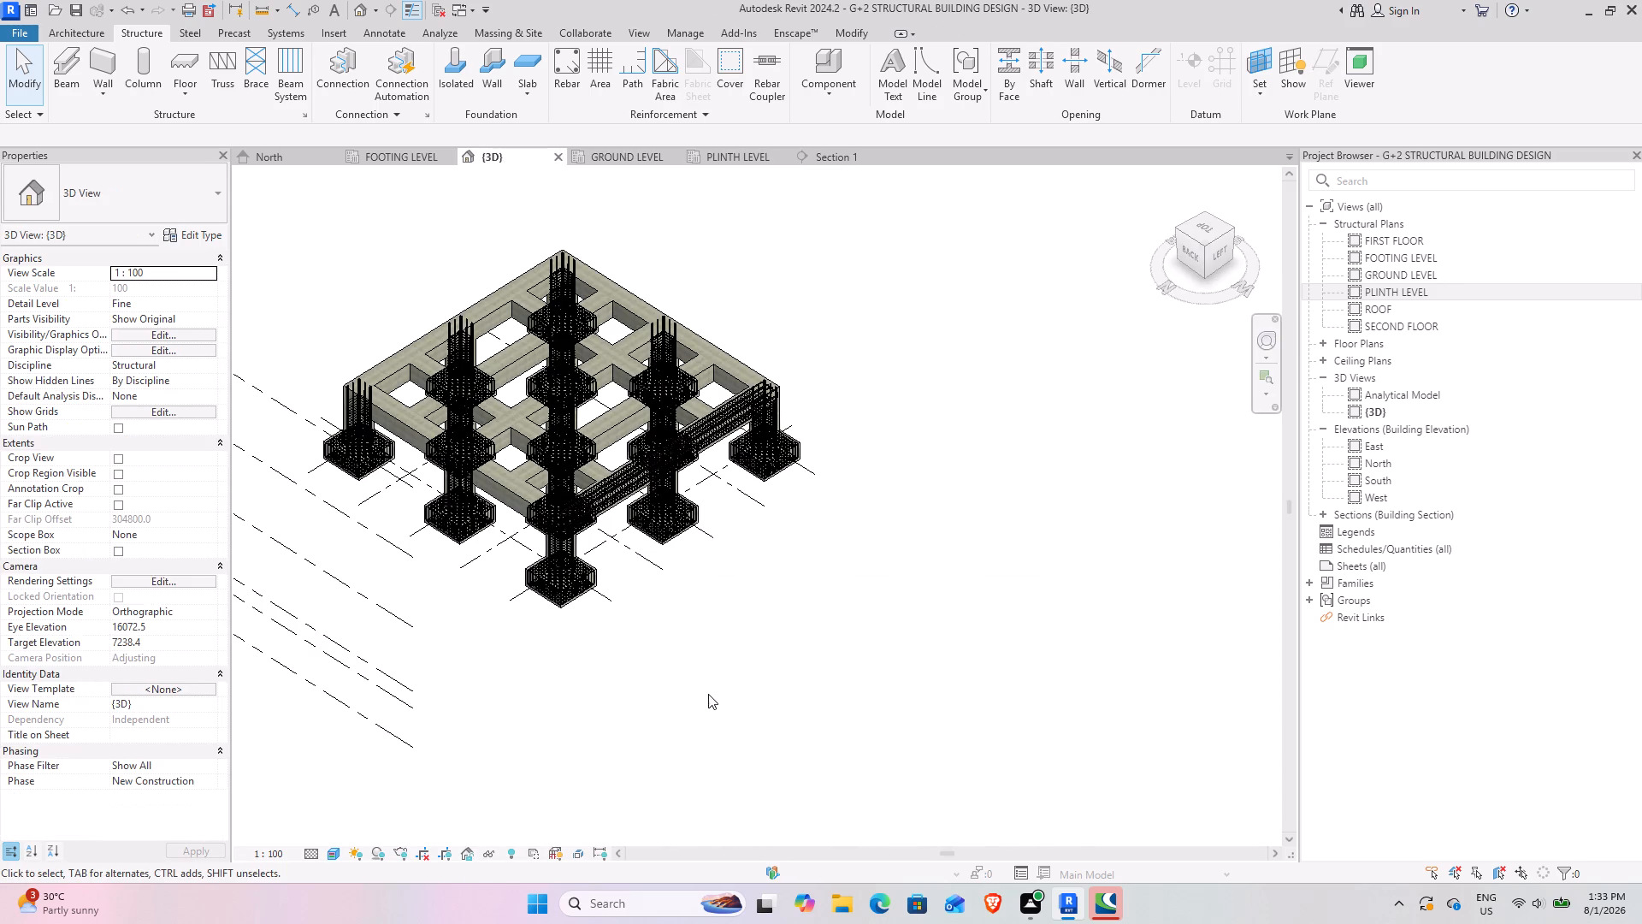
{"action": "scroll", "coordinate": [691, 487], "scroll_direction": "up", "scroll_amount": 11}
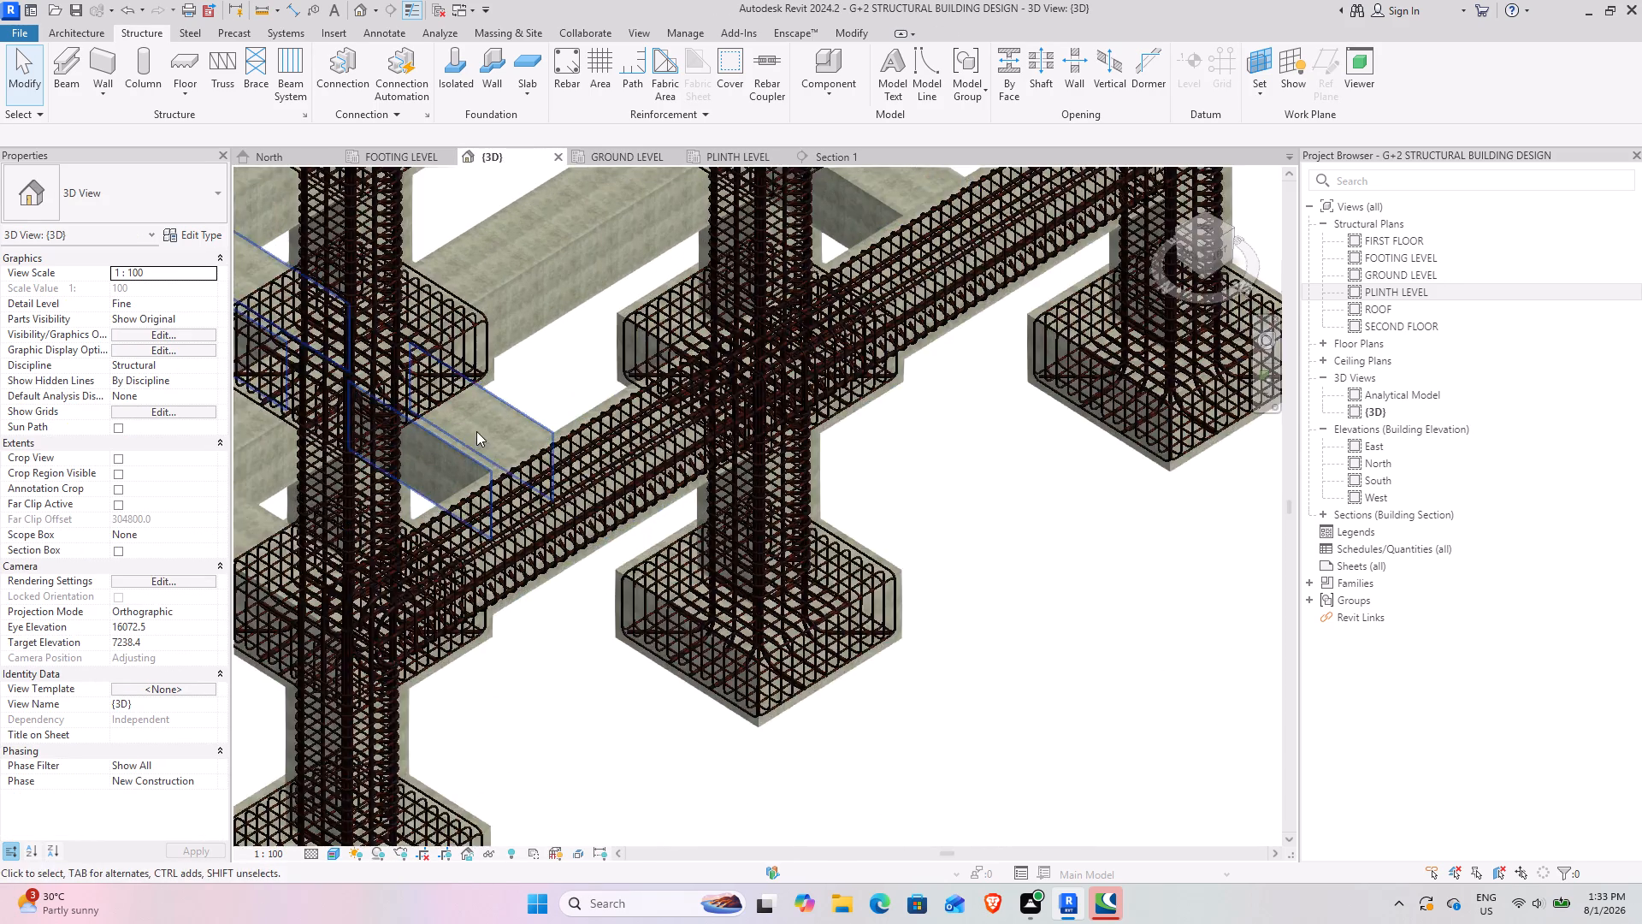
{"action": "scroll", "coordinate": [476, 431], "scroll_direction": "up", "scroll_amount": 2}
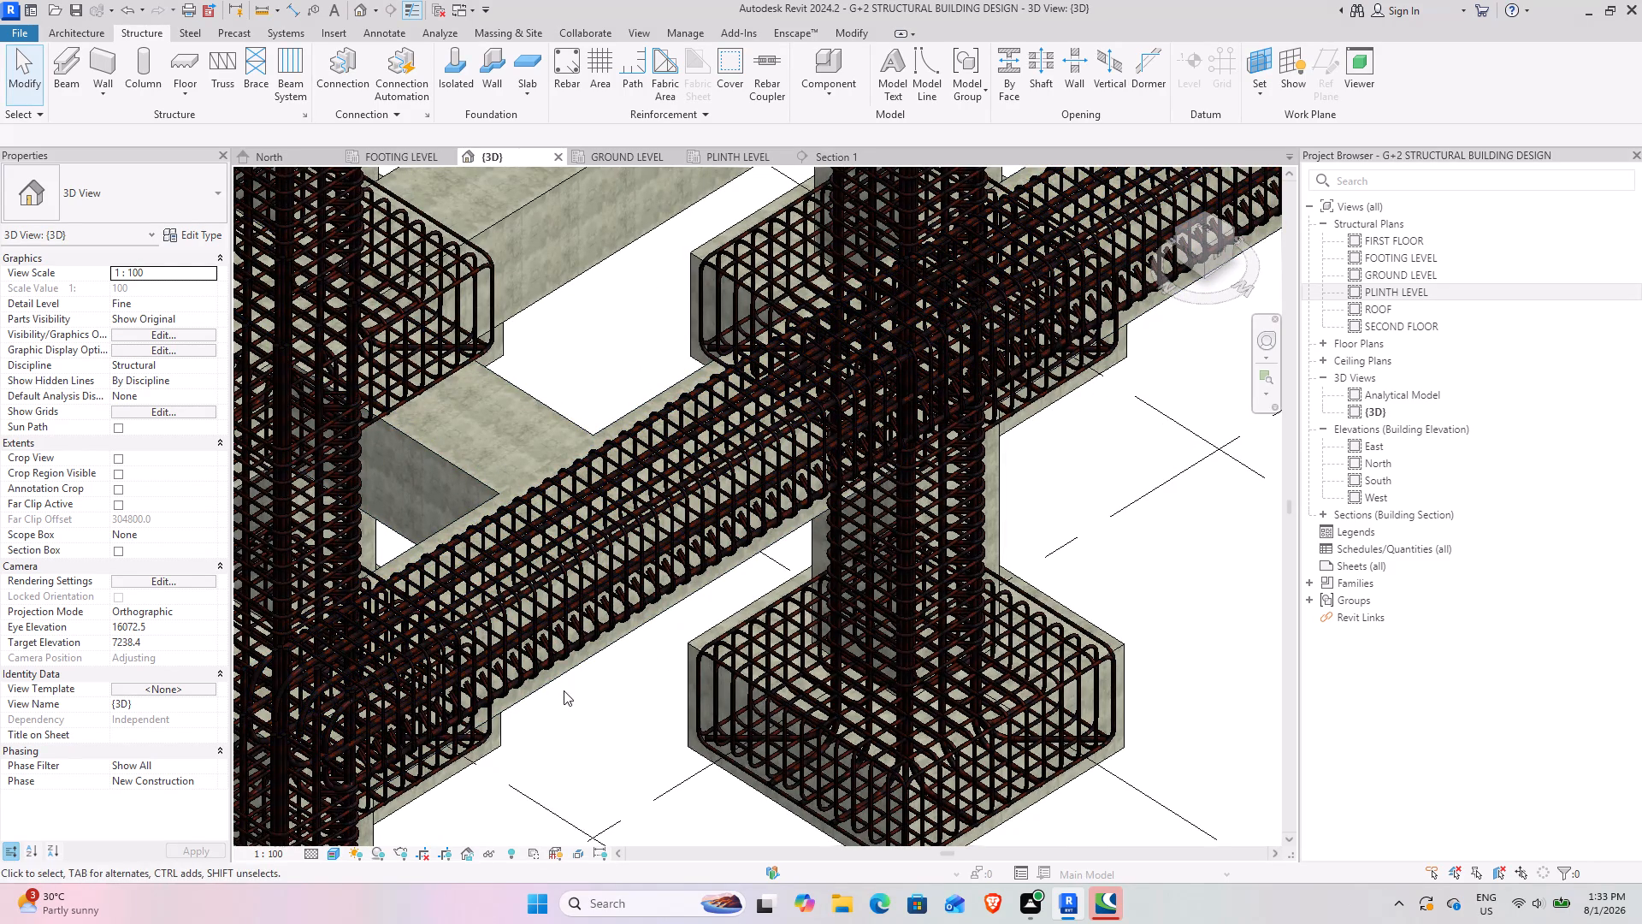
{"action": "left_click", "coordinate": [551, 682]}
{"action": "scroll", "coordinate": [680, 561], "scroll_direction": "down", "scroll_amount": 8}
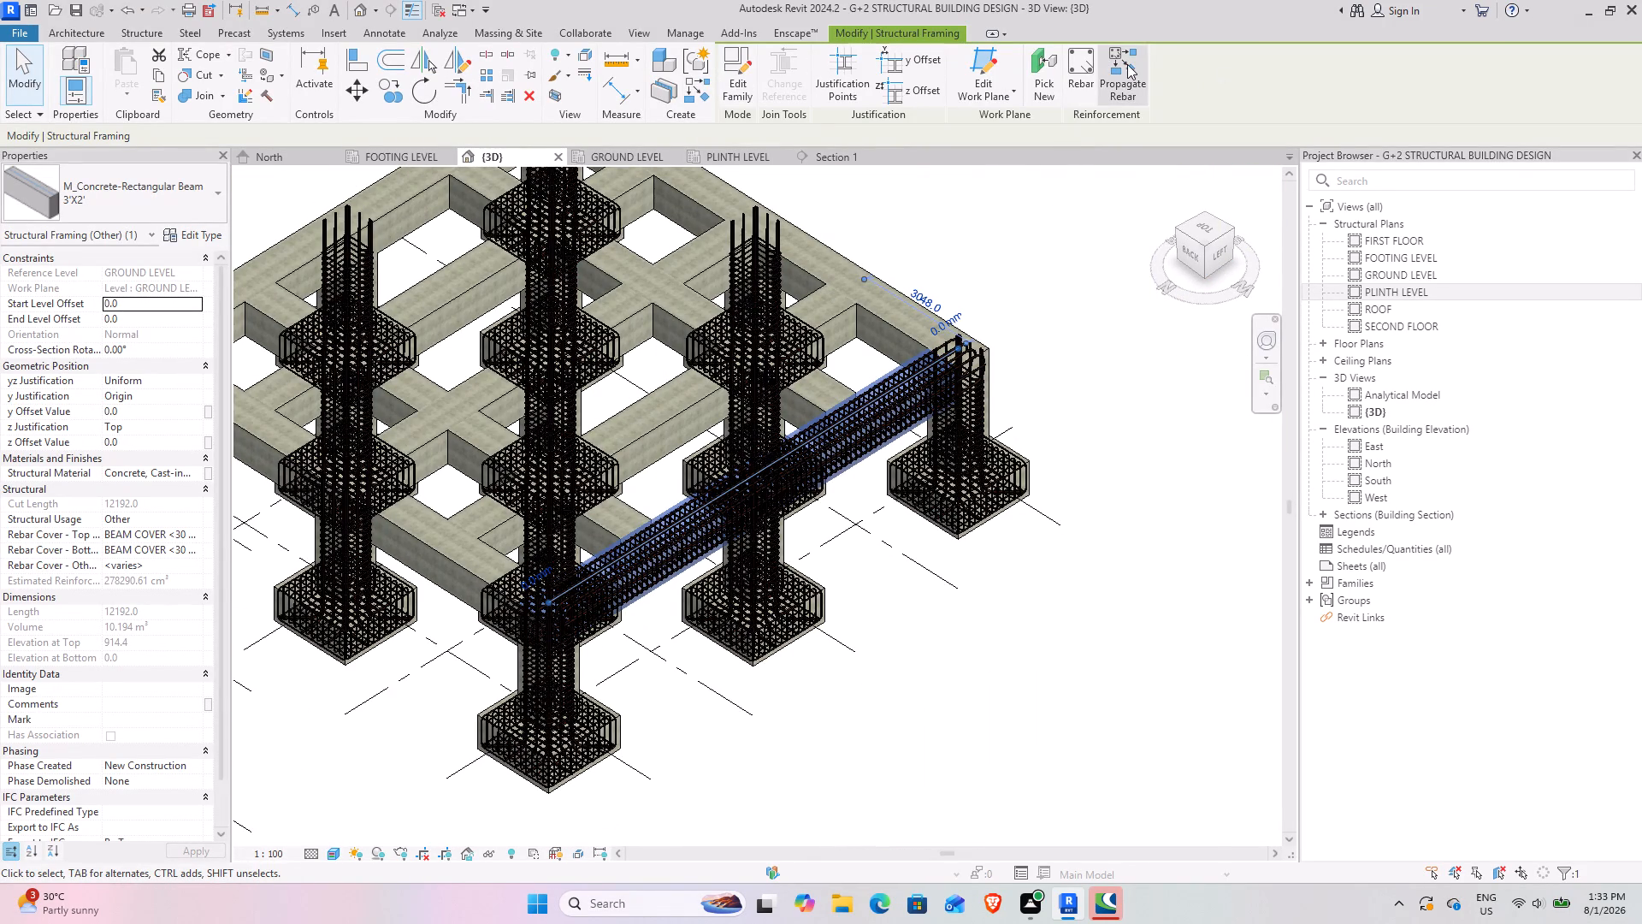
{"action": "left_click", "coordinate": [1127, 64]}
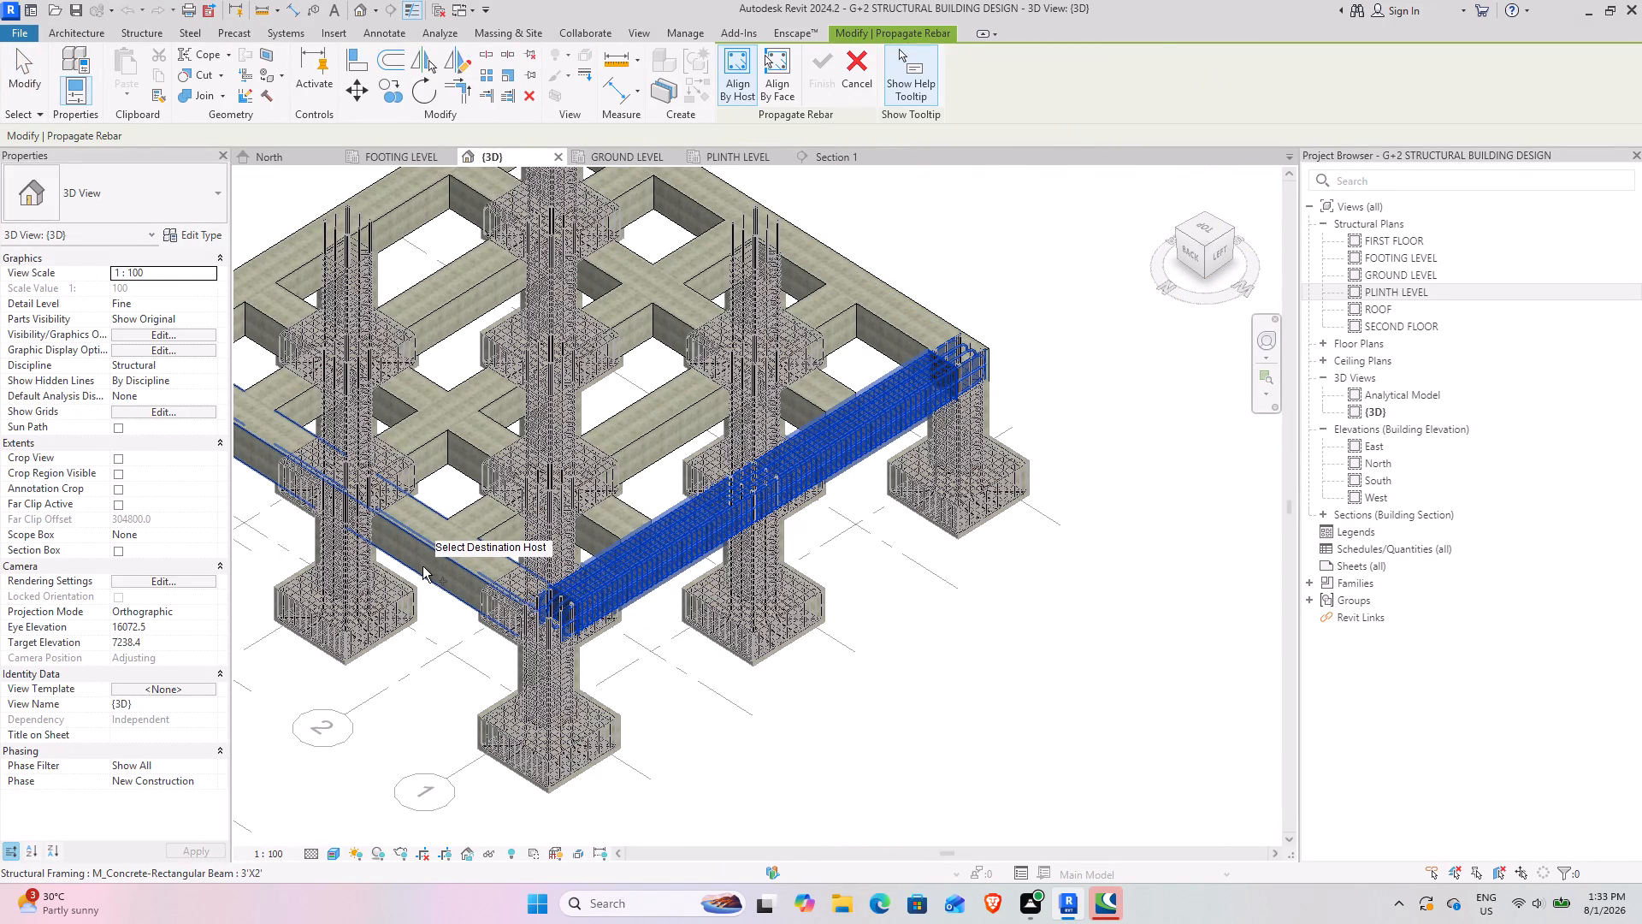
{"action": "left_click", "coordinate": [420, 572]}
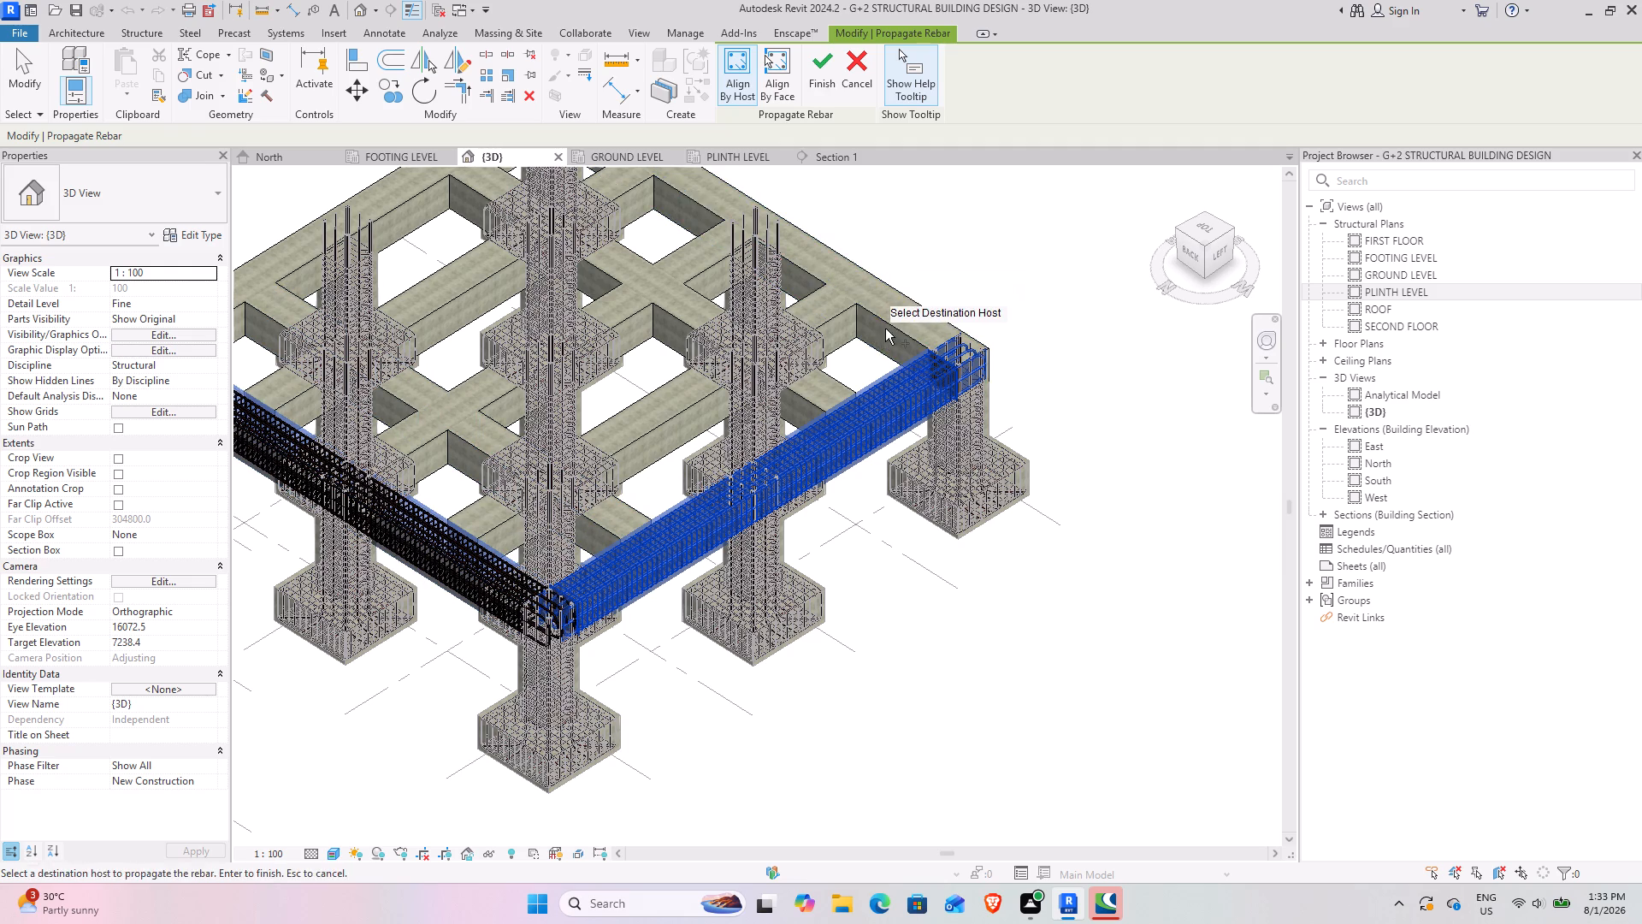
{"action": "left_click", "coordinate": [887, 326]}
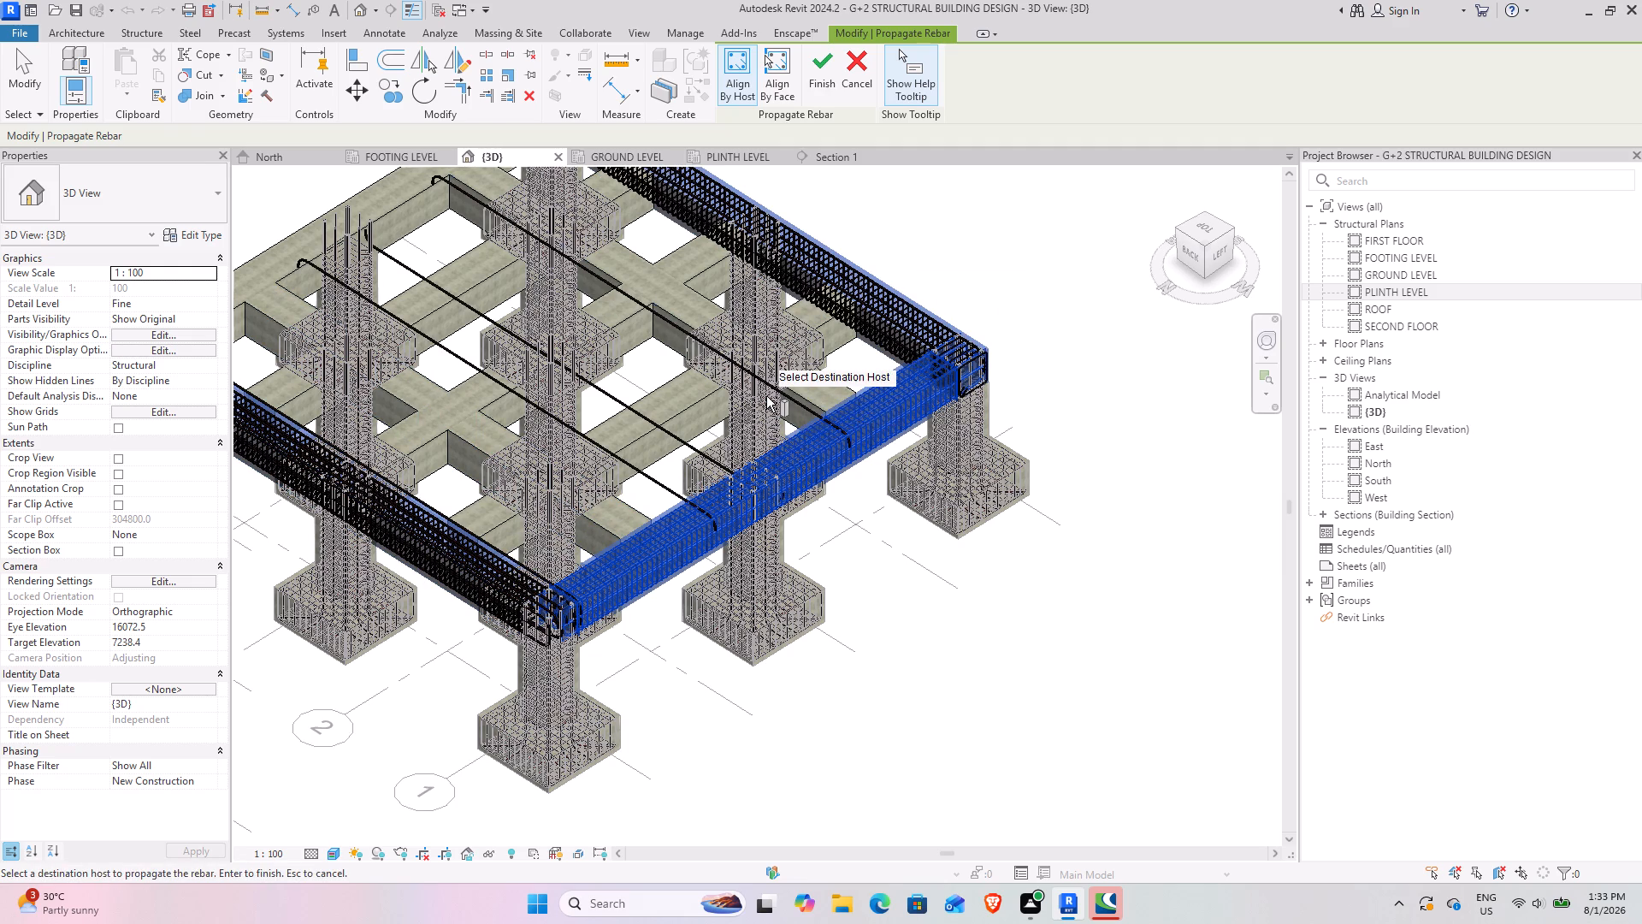
Examine the propagated bars around the beams and their overlap with the grid 1 beam at the grid 6 corner.
{"action": "scroll", "coordinate": [766, 396], "scroll_direction": "down", "scroll_amount": 4}
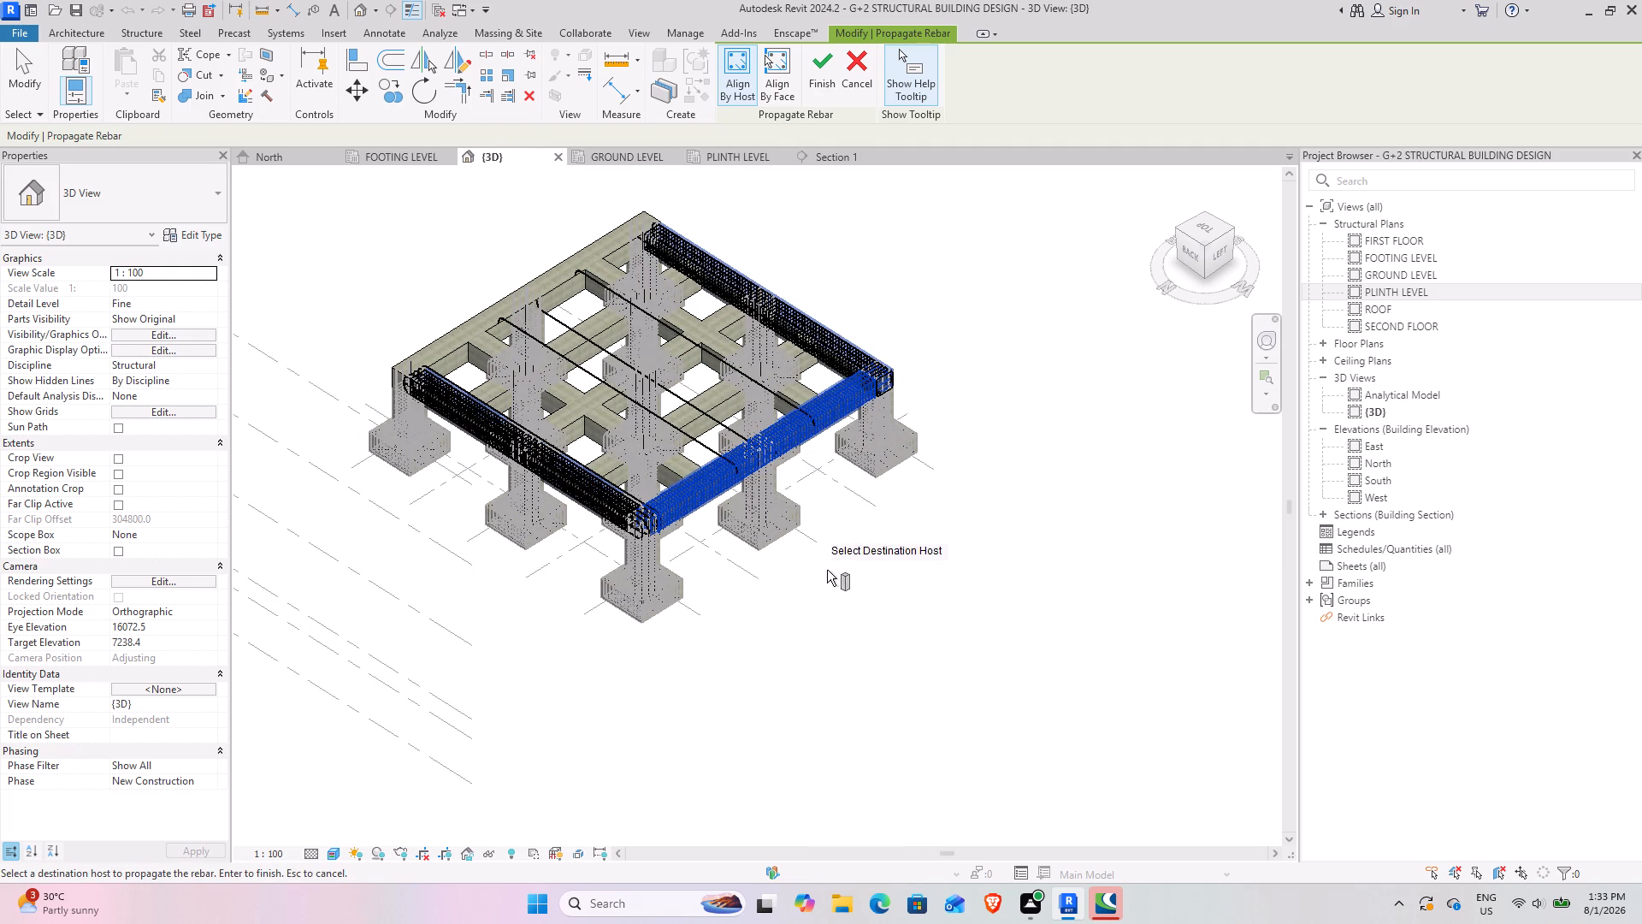
{"action": "middle_click_drag", "start_coordinate": [833, 570], "coordinate": [699, 539], "text": "shift"}
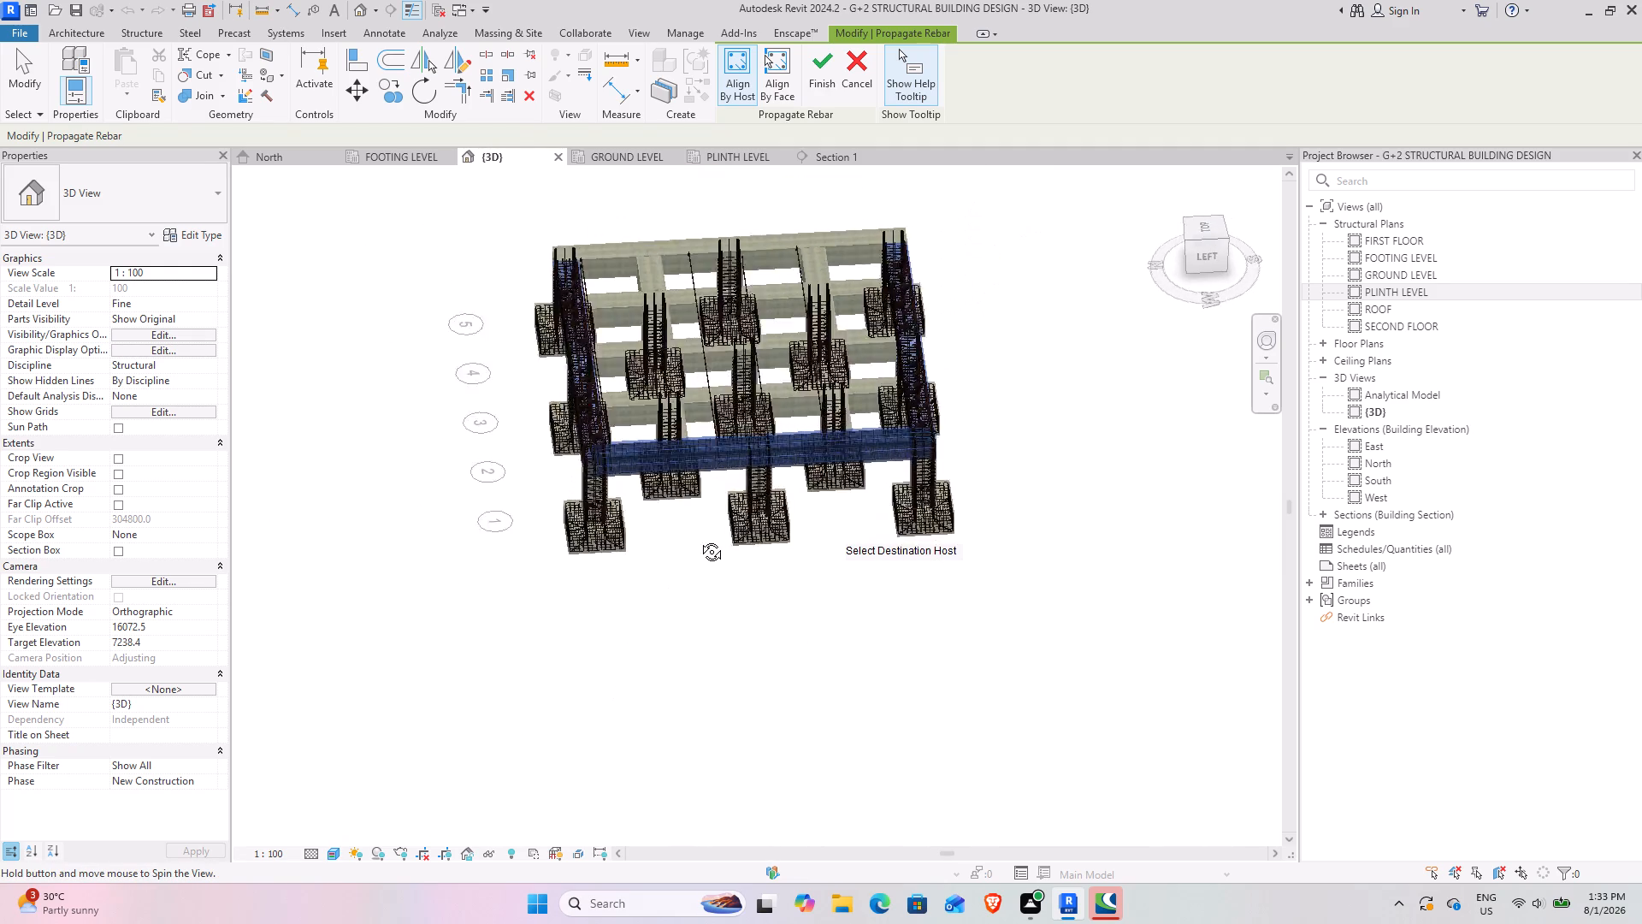
{"action": "middle_click_drag", "start_coordinate": [699, 539], "coordinate": [835, 409], "text": "shift"}
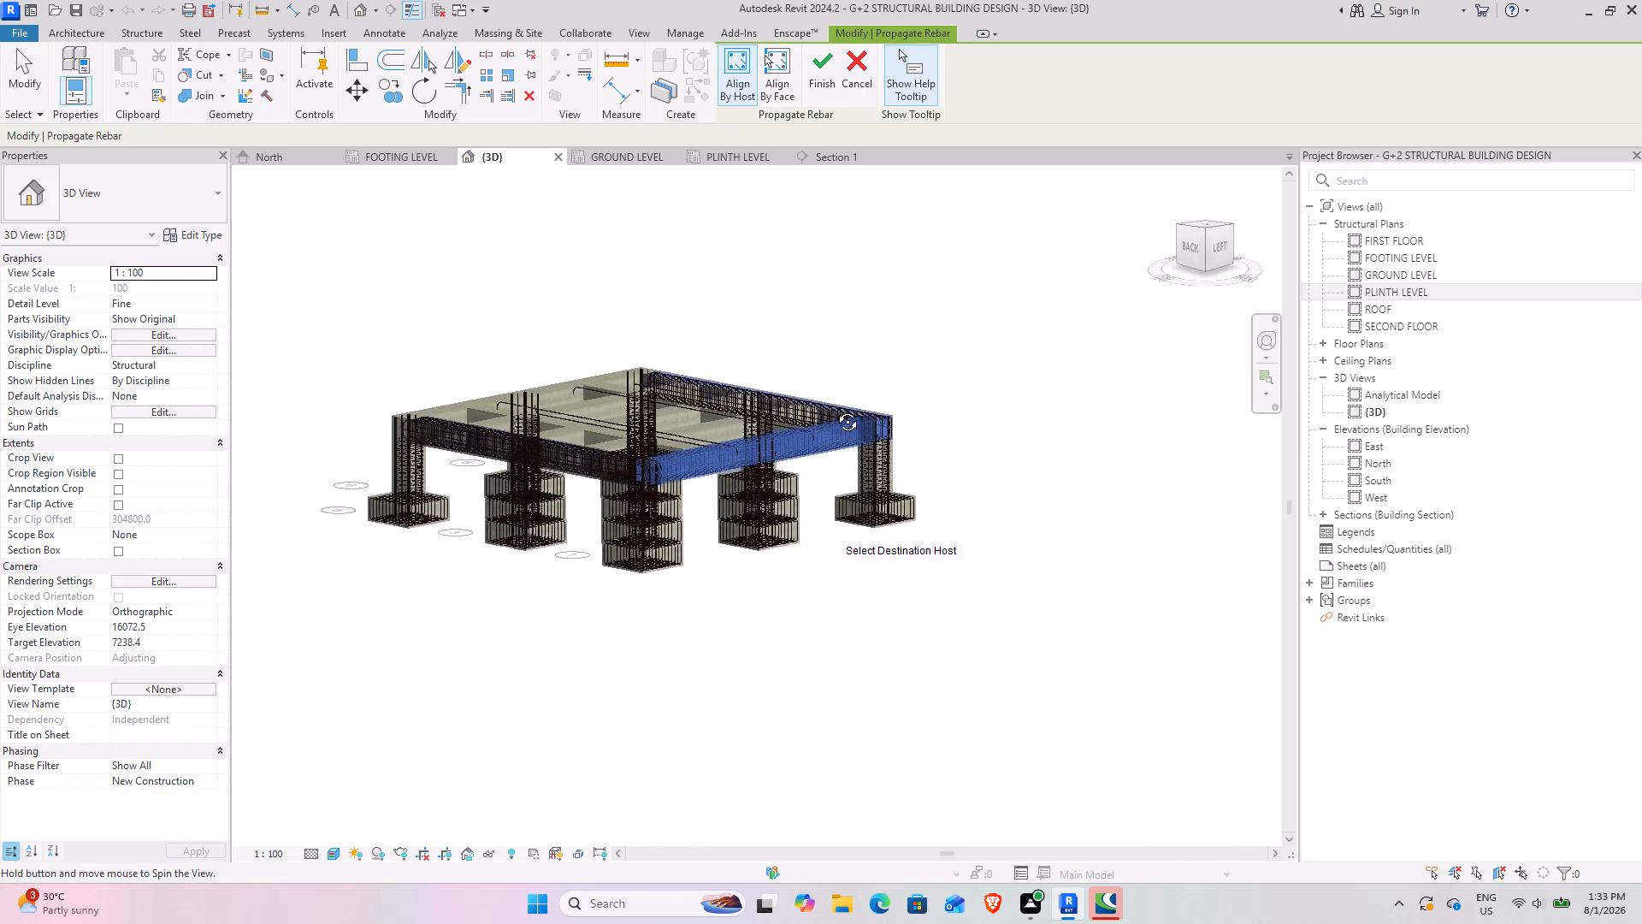
{"action": "middle_click_drag", "start_coordinate": [835, 409], "coordinate": [743, 415], "text": "shift"}
{"action": "scroll", "coordinate": [663, 329], "scroll_direction": "up", "scroll_amount": 7}
{"action": "middle_click_drag", "start_coordinate": [794, 520], "coordinate": [718, 560], "text": "shift"}
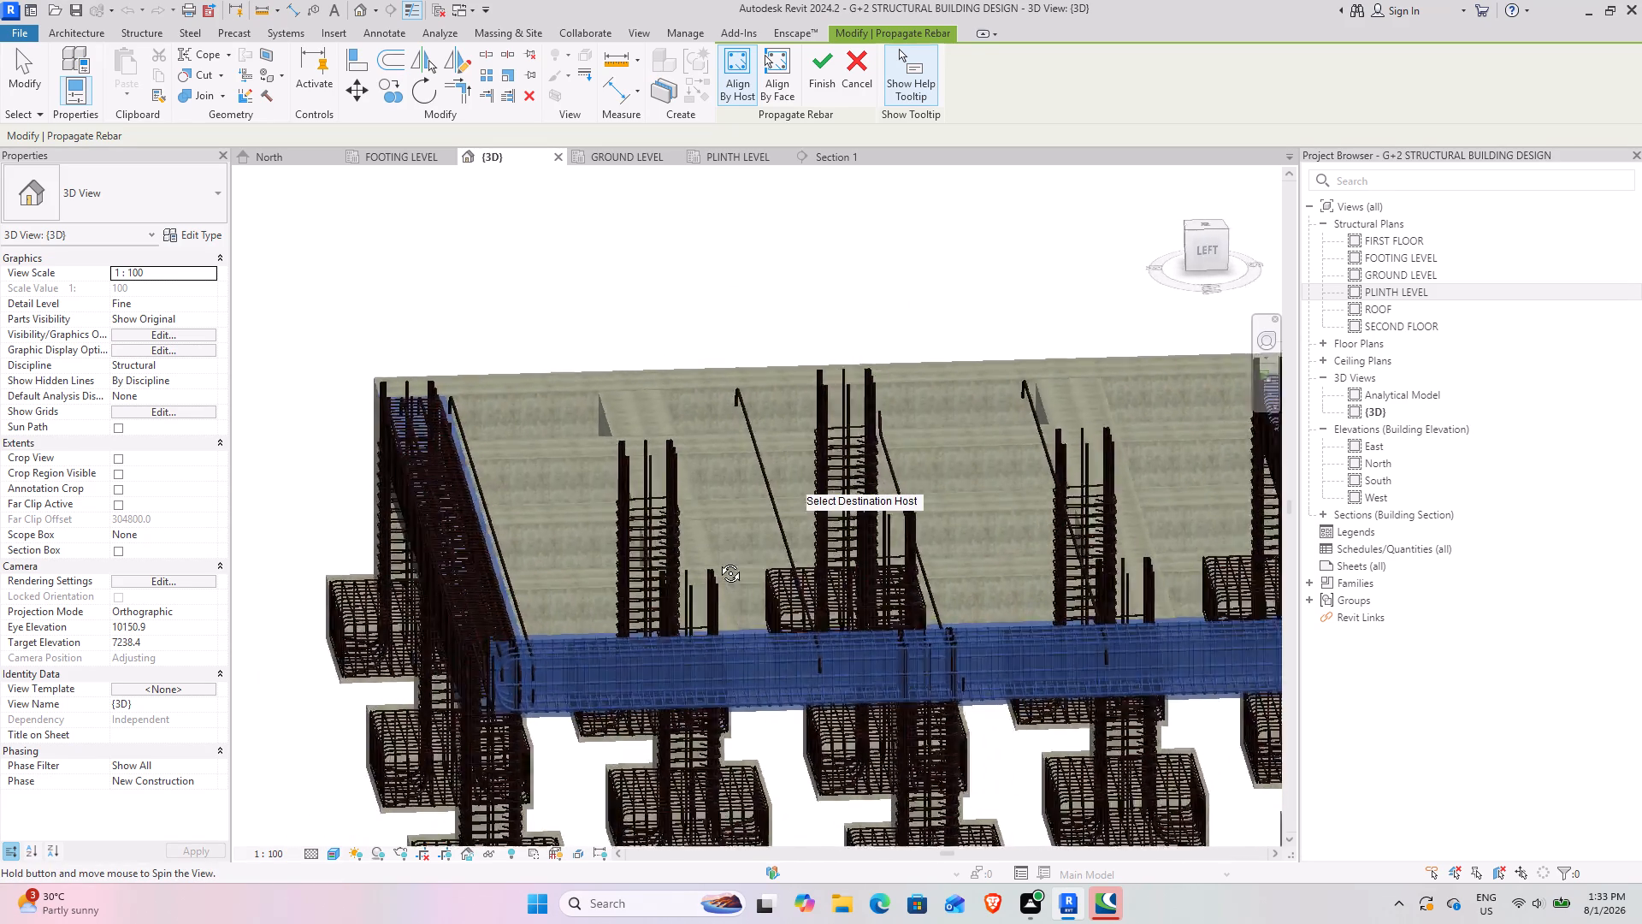
{"action": "middle_click_drag", "start_coordinate": [718, 560], "coordinate": [734, 552], "text": "shift"}
{"action": "scroll", "coordinate": [485, 685], "scroll_direction": "up", "scroll_amount": 4}
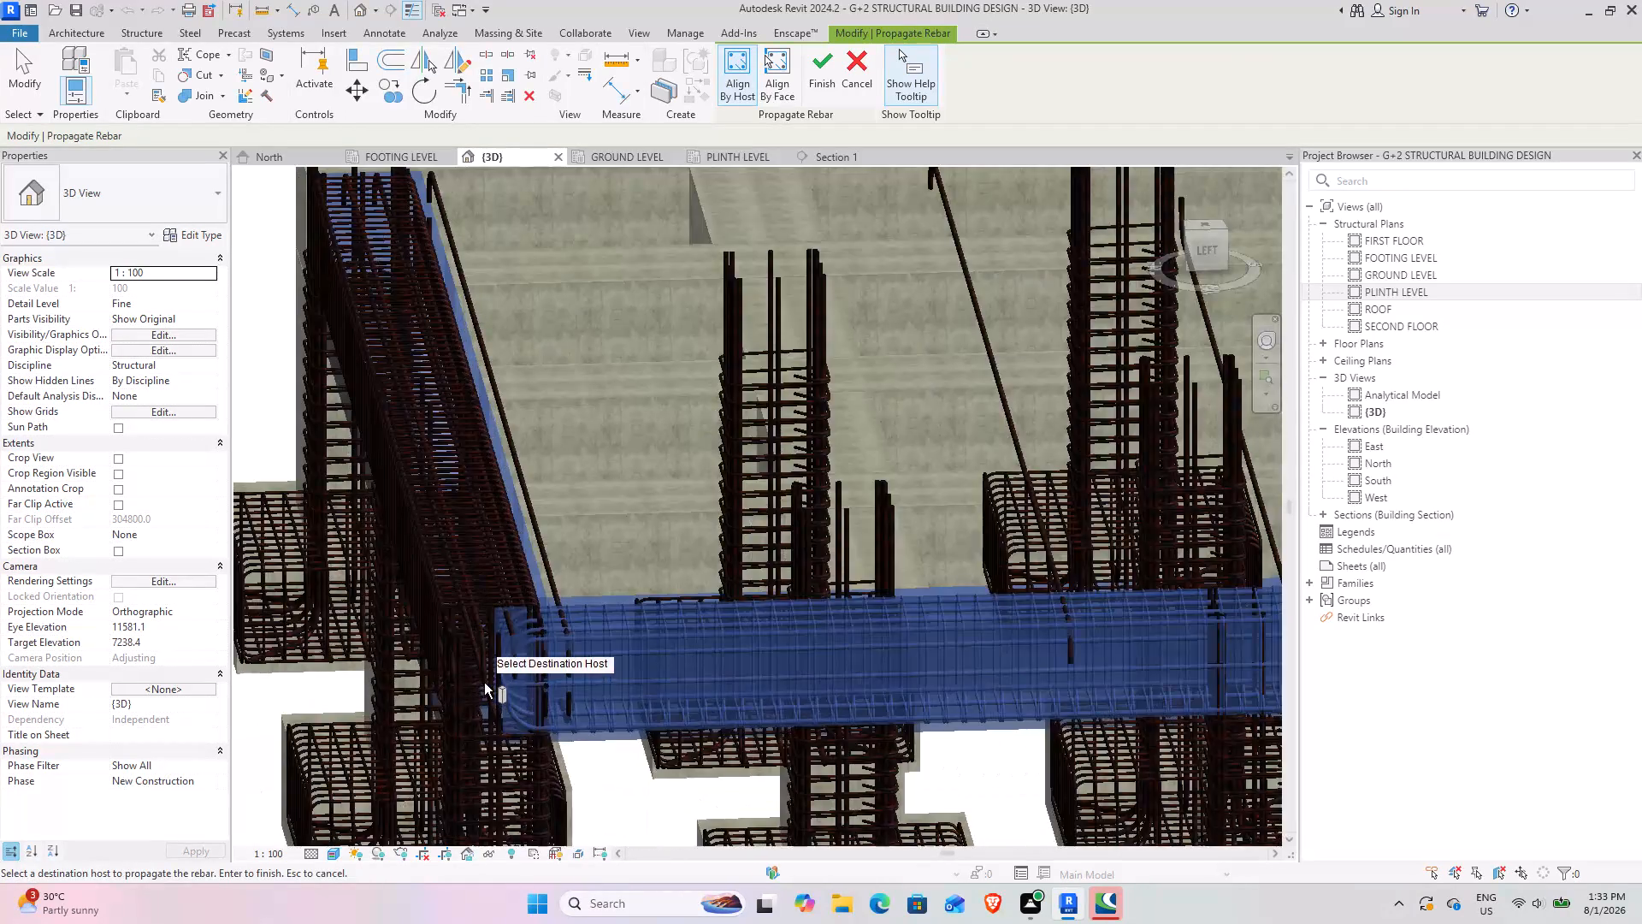
{"action": "scroll", "coordinate": [487, 681], "scroll_direction": "up", "scroll_amount": 3}
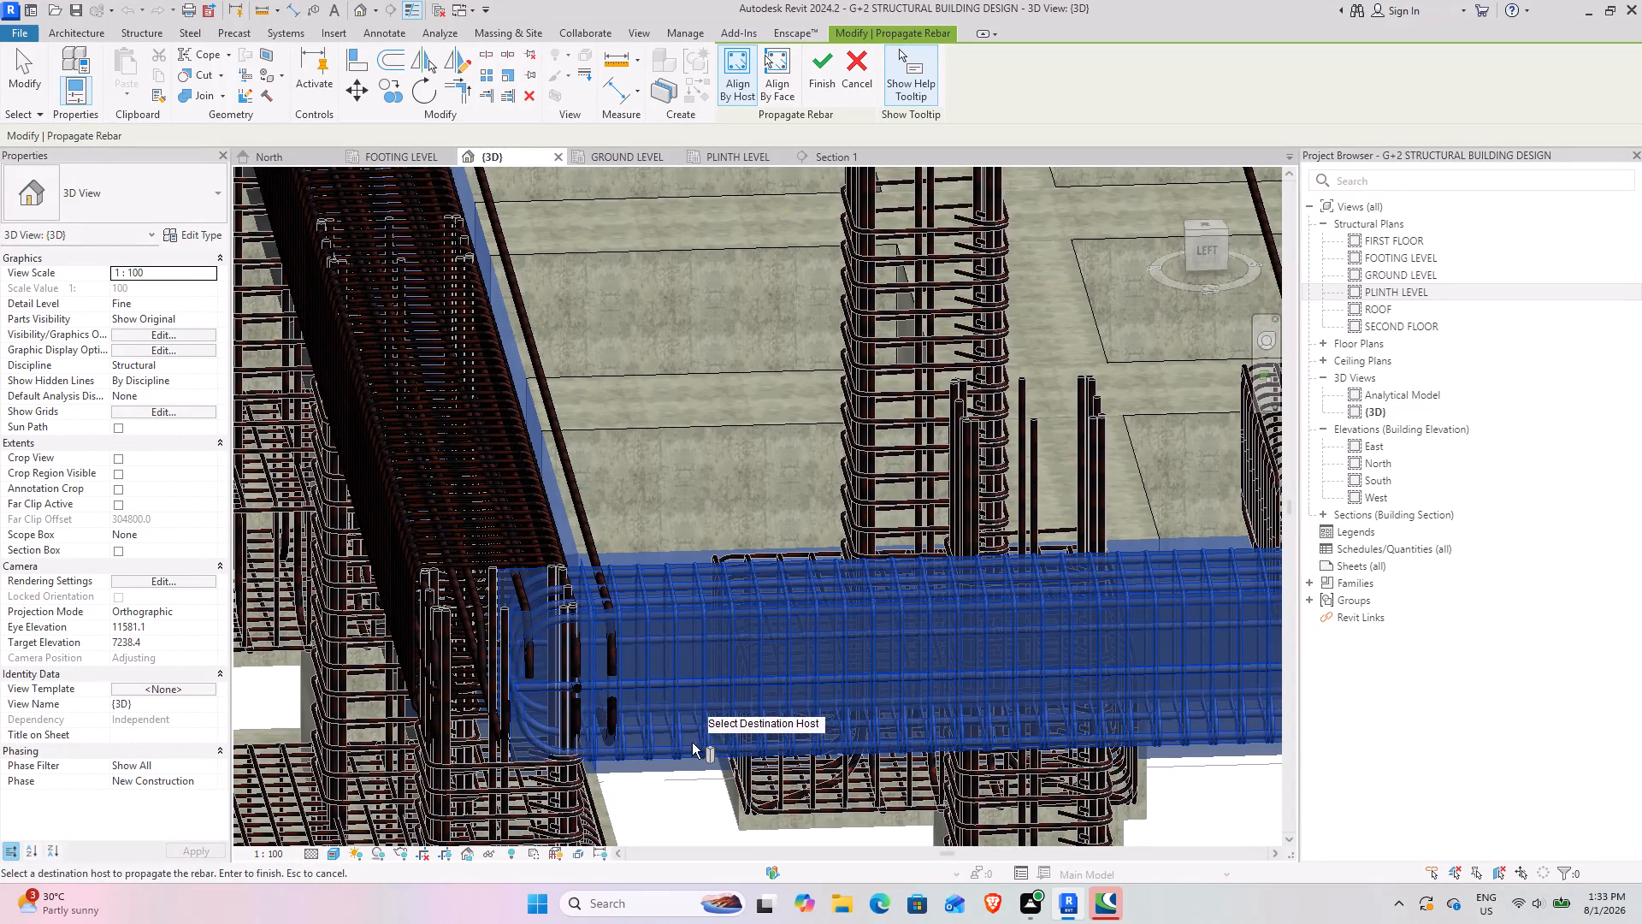
{"action": "scroll", "coordinate": [564, 688], "scroll_direction": "up", "scroll_amount": 3}
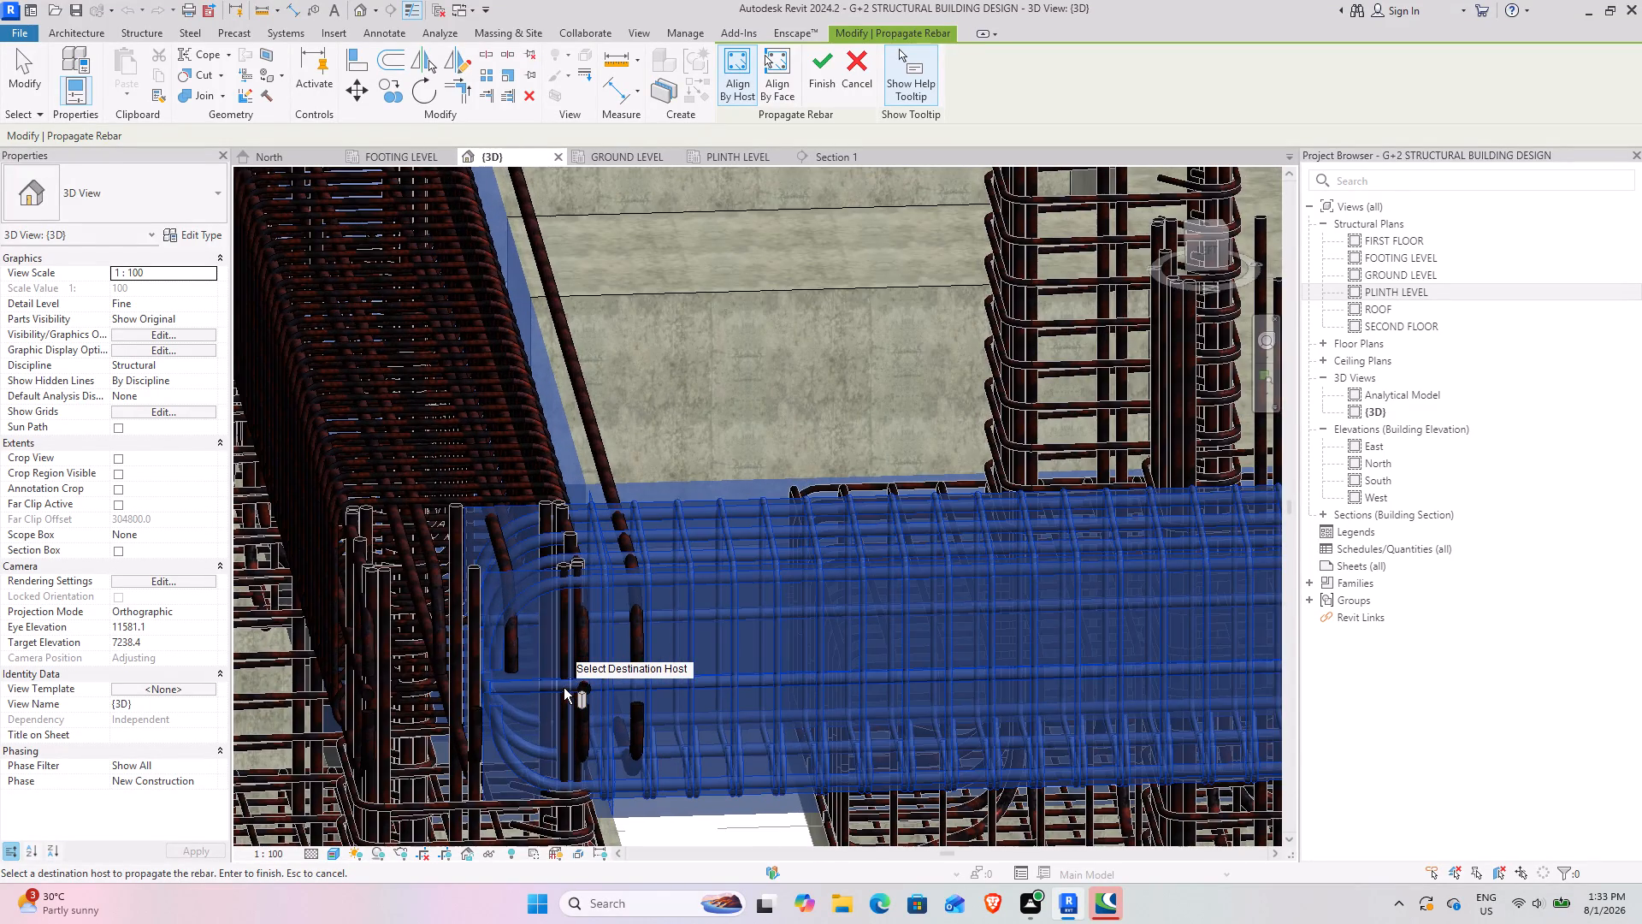
{"action": "scroll", "coordinate": [563, 687], "scroll_direction": "down", "scroll_amount": 4}
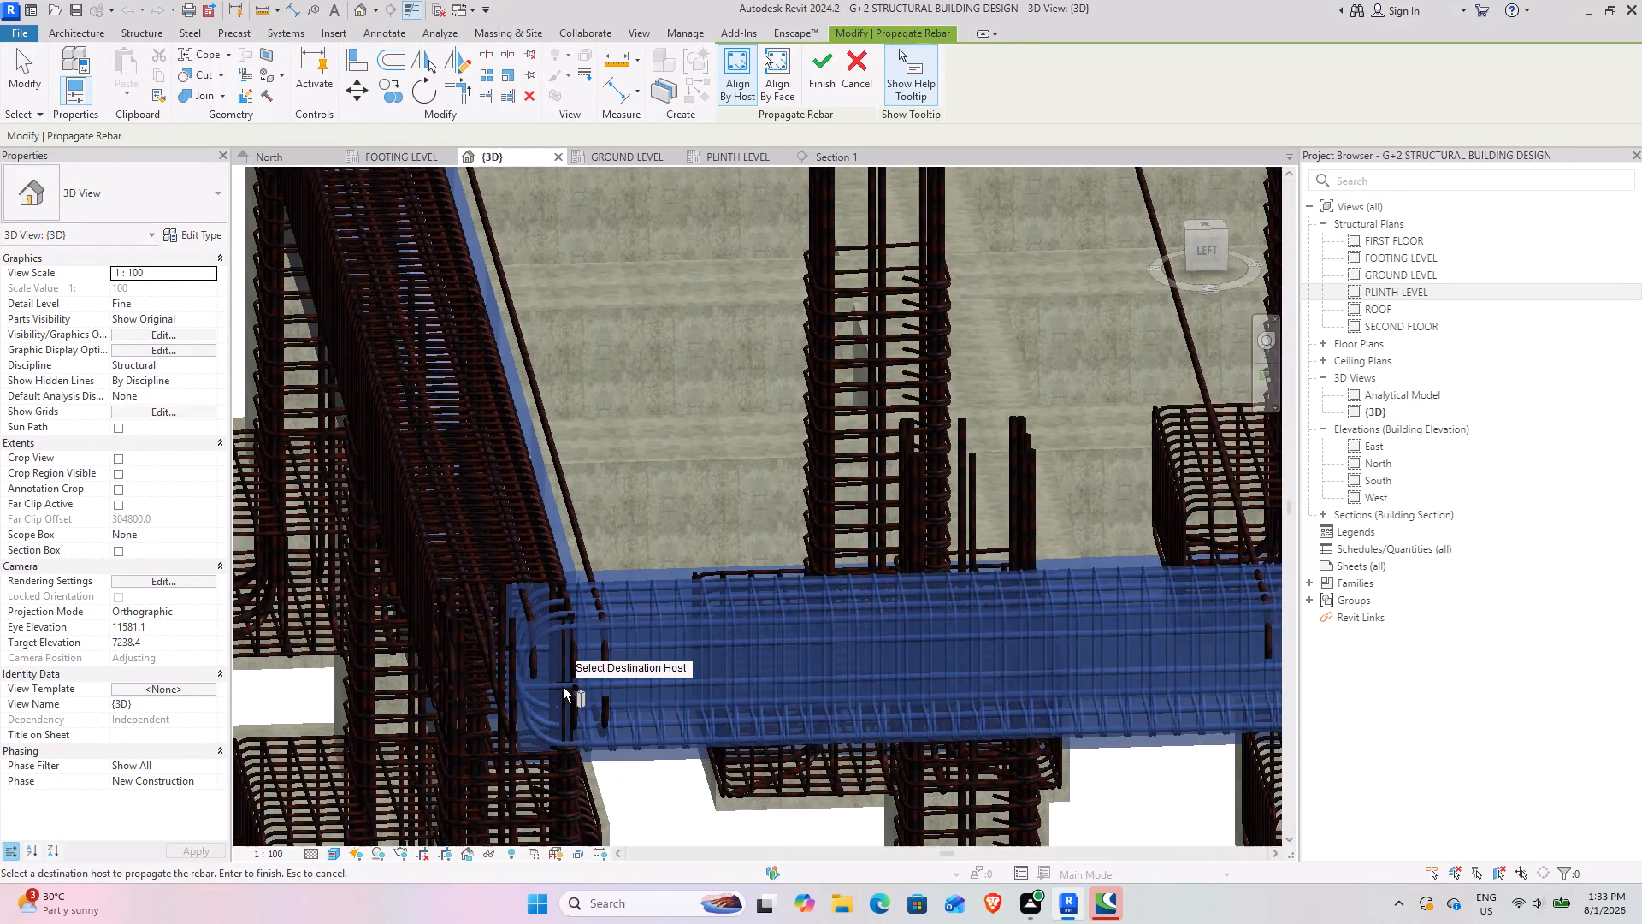
{"action": "scroll", "coordinate": [563, 687], "scroll_direction": "down", "scroll_amount": 10}
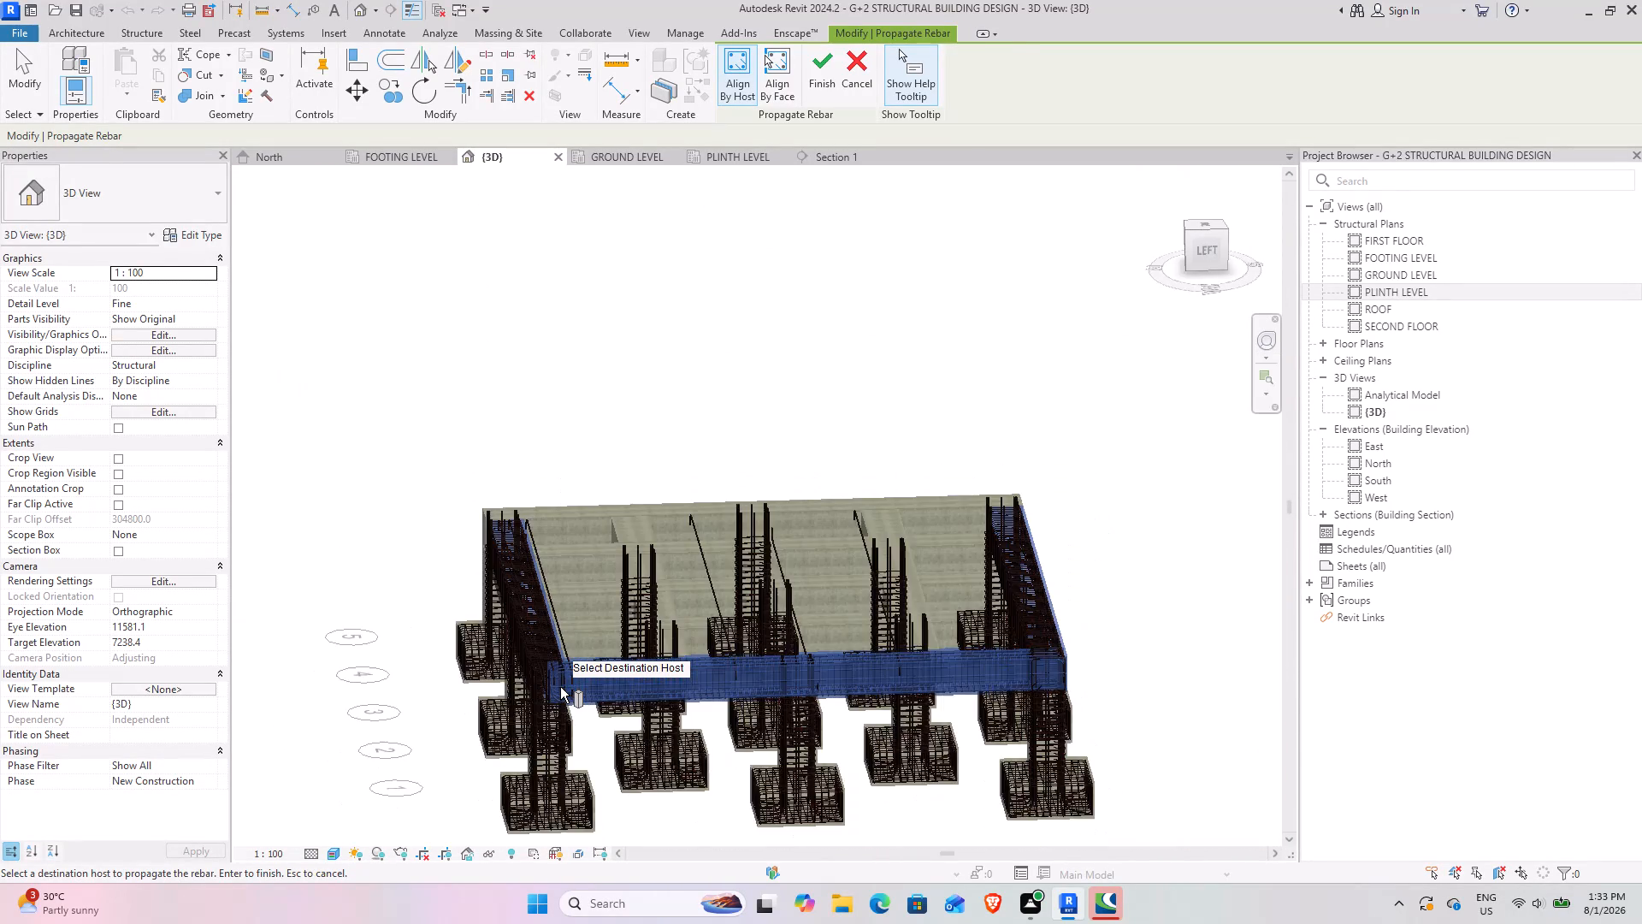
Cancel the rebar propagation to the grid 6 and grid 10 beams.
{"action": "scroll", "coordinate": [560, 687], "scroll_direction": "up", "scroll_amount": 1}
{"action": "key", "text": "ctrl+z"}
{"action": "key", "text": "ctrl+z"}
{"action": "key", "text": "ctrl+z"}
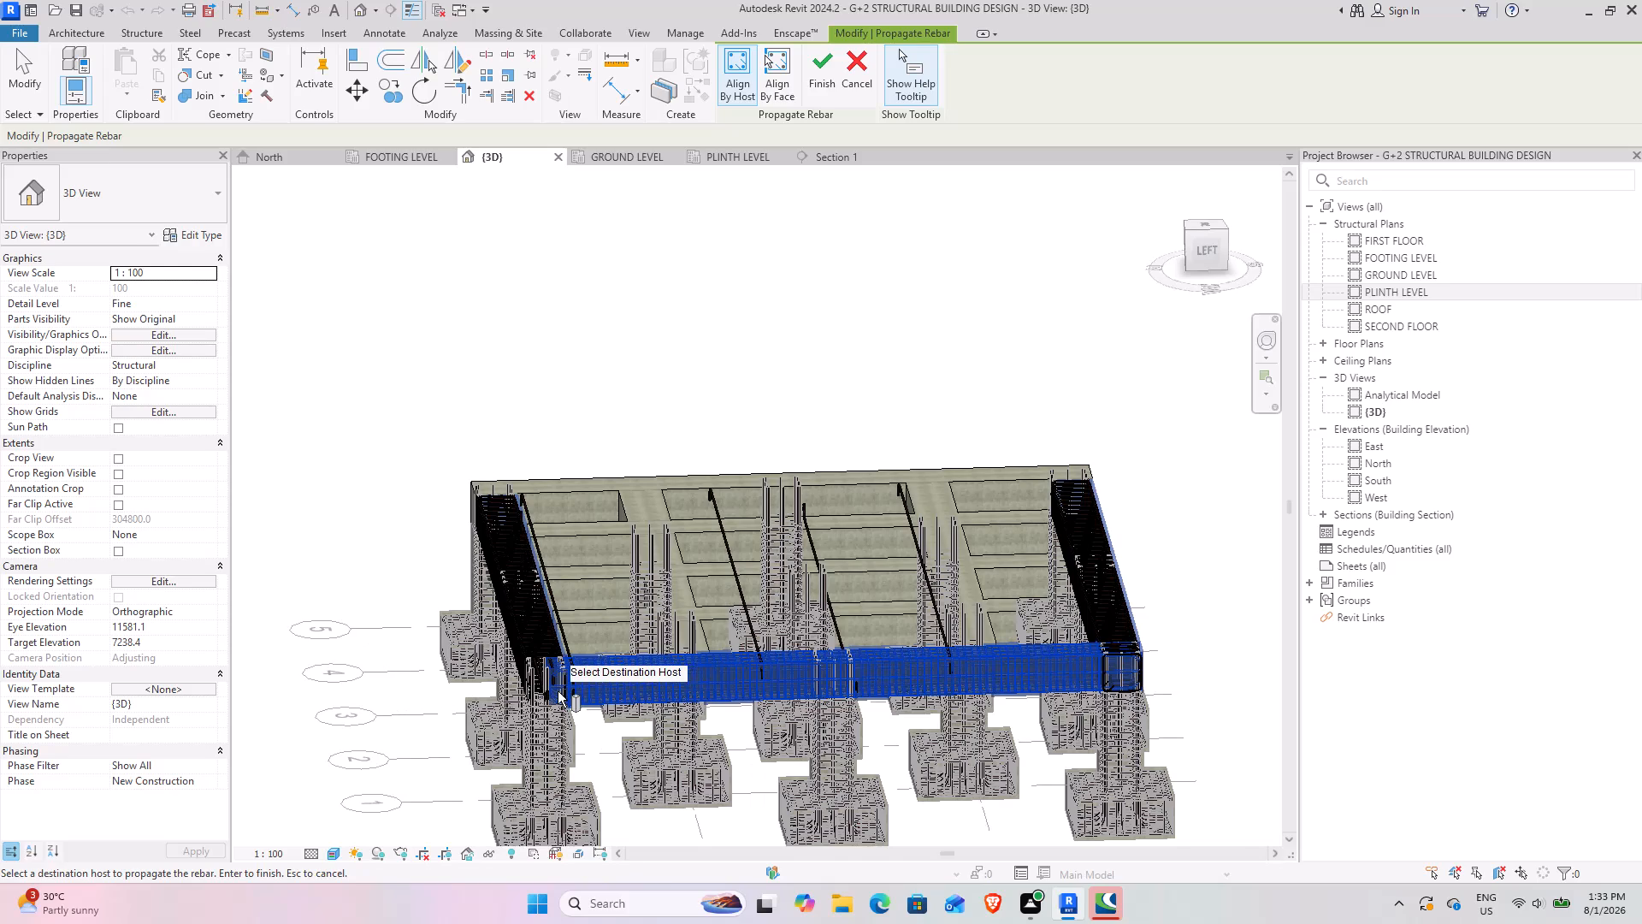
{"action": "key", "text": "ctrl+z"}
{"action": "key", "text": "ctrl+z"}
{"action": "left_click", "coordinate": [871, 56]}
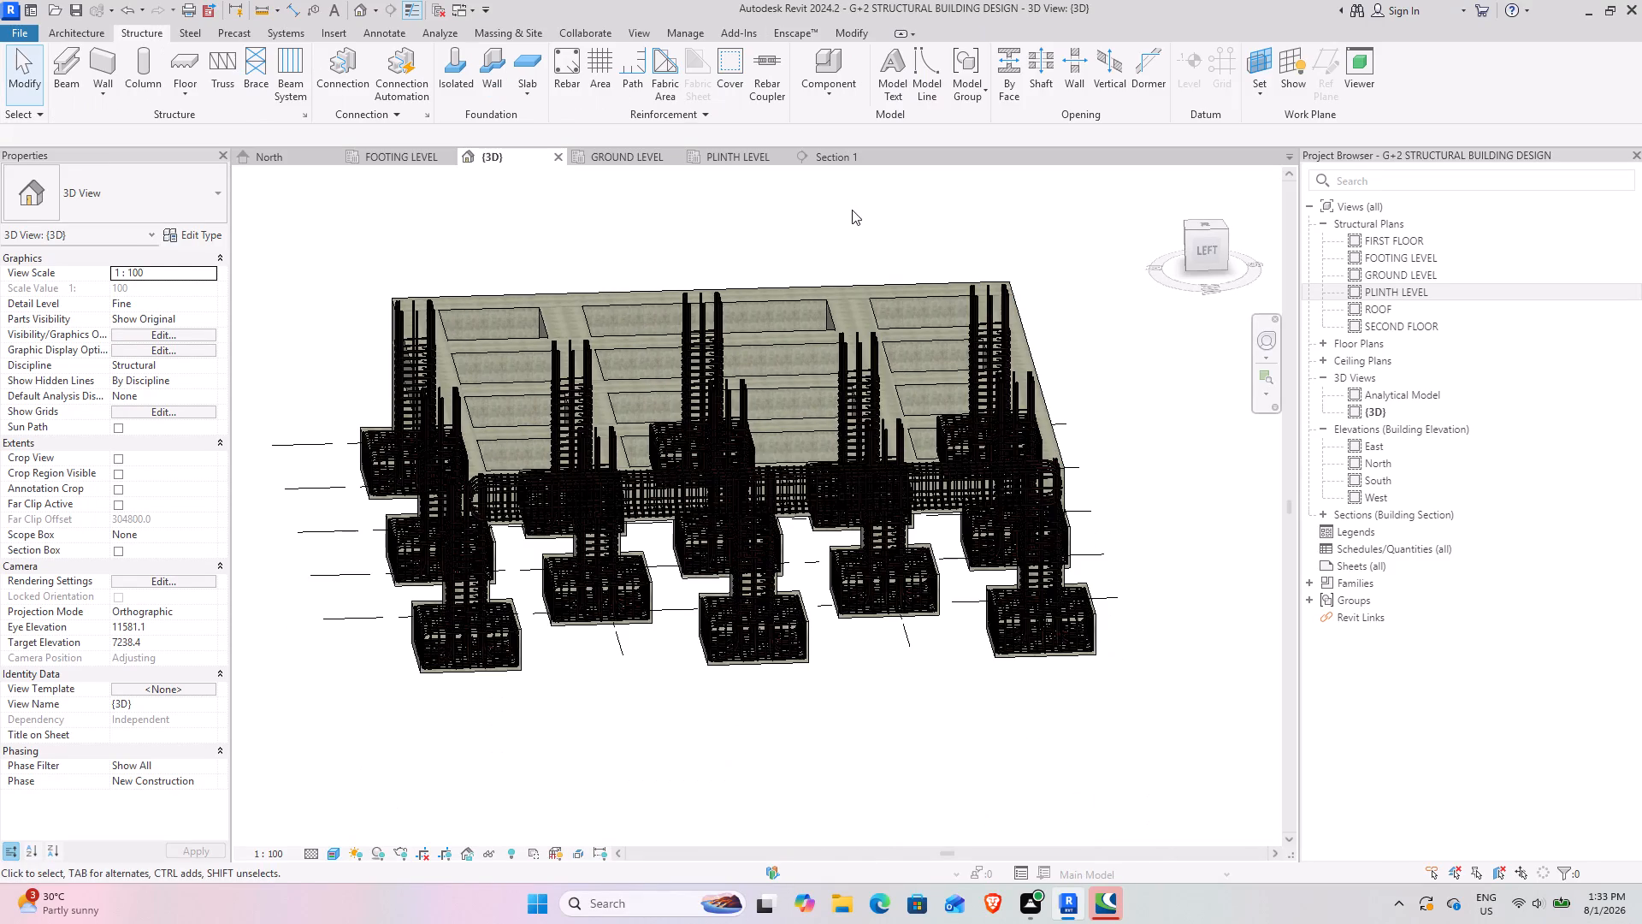
Examine the grid 1 beam's bent bars and stirrups where they meet the corner column at grid 6.
{"action": "scroll", "coordinate": [641, 450], "scroll_direction": "down", "scroll_amount": 7}
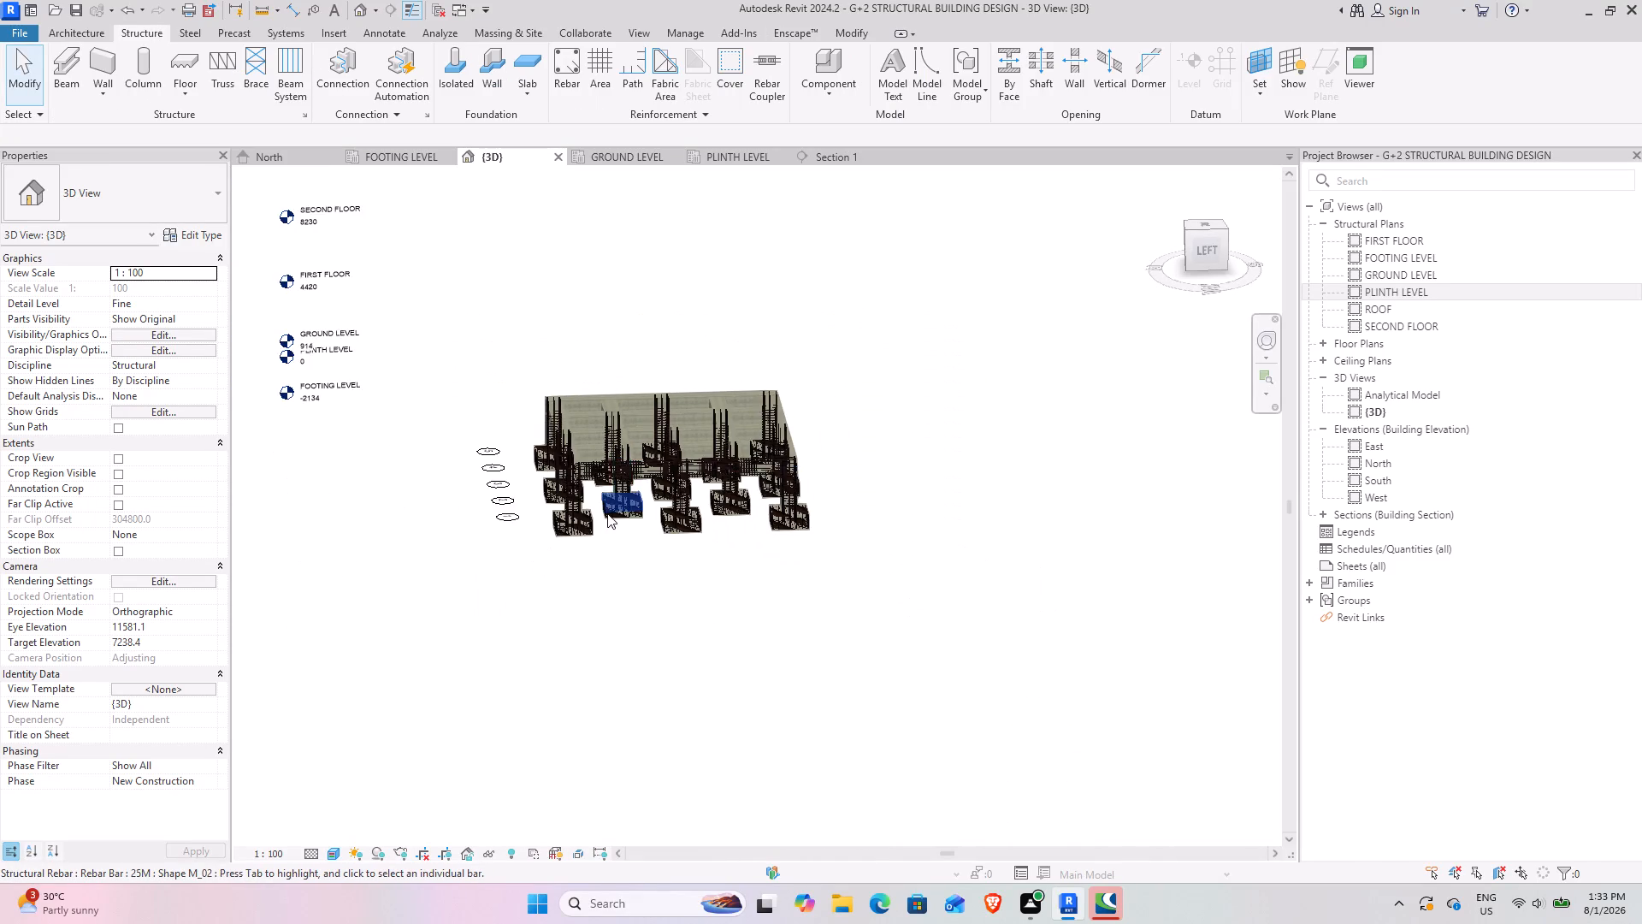
{"action": "middle_click_drag", "start_coordinate": [606, 514], "coordinate": [808, 730], "text": "shift"}
{"action": "scroll", "coordinate": [573, 450], "scroll_direction": "up", "scroll_amount": 4}
{"action": "scroll", "coordinate": [632, 565], "scroll_direction": "up", "scroll_amount": 4}
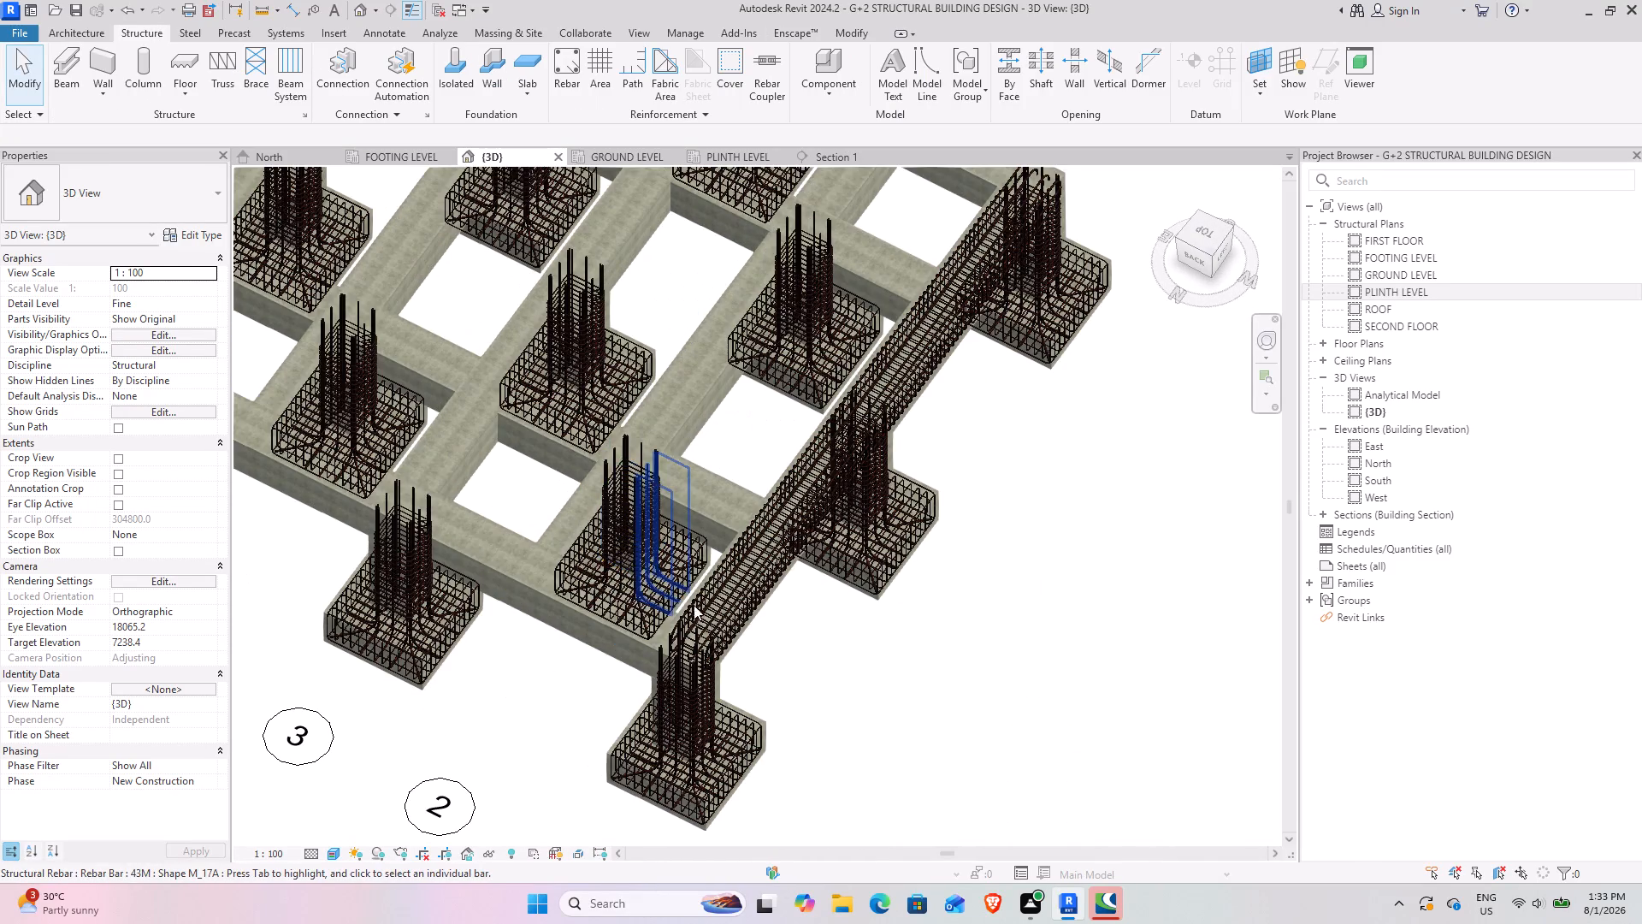
{"action": "middle_click_drag", "start_coordinate": [702, 619], "coordinate": [756, 662], "text": "shift"}
{"action": "scroll", "coordinate": [777, 683], "scroll_direction": "up", "scroll_amount": 7}
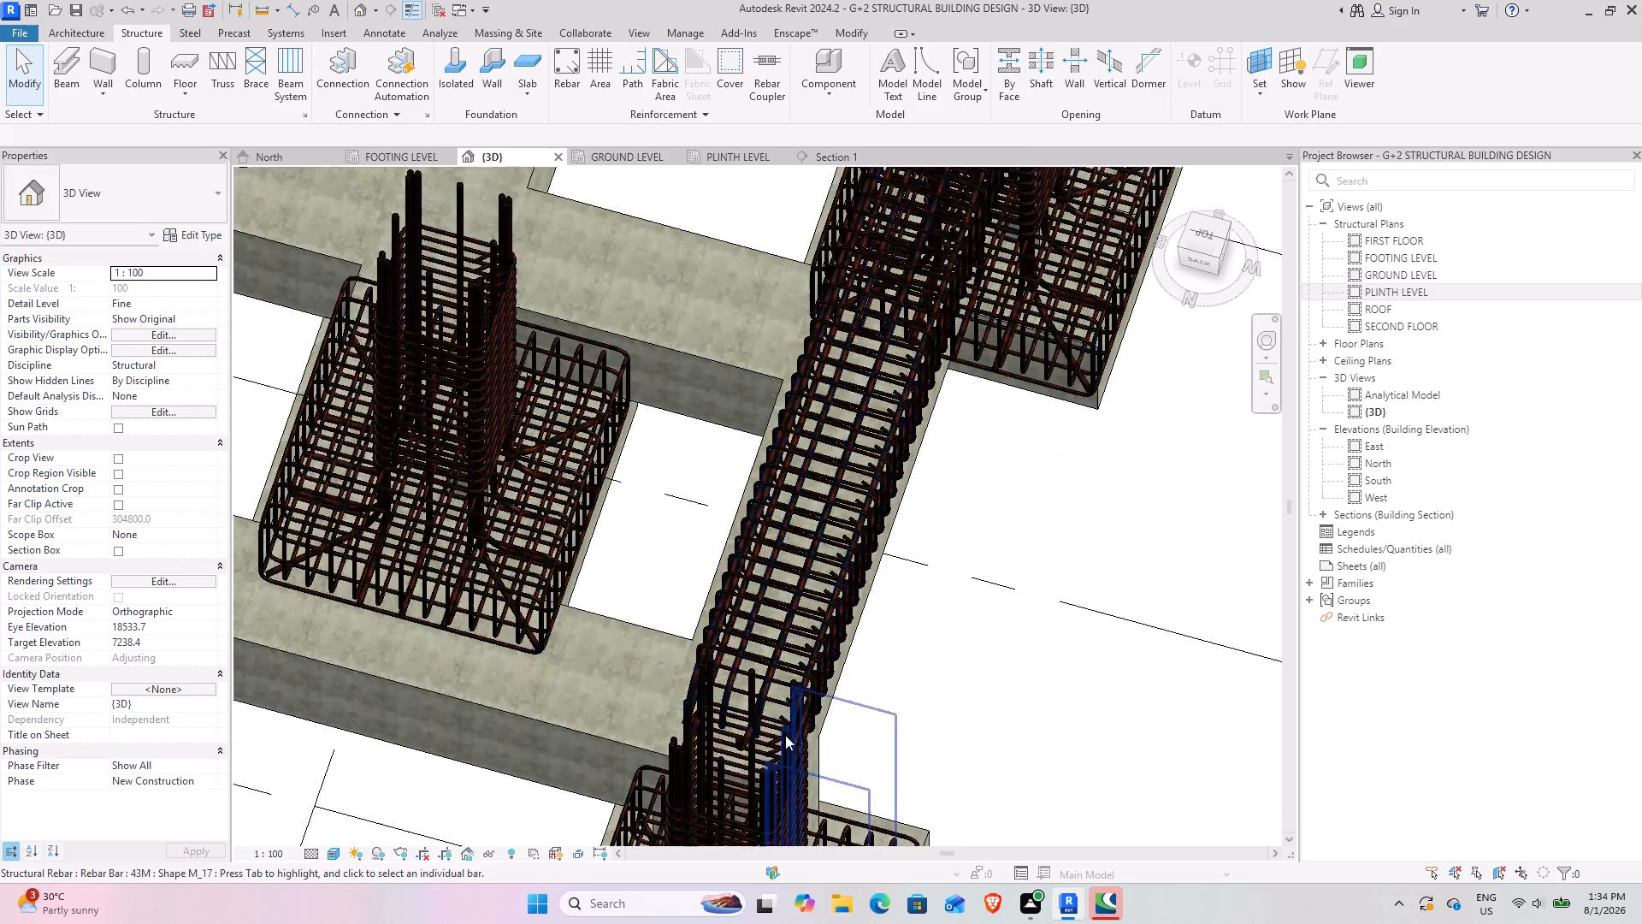
{"action": "middle_click_drag", "start_coordinate": [788, 736], "coordinate": [798, 723], "text": "shift"}
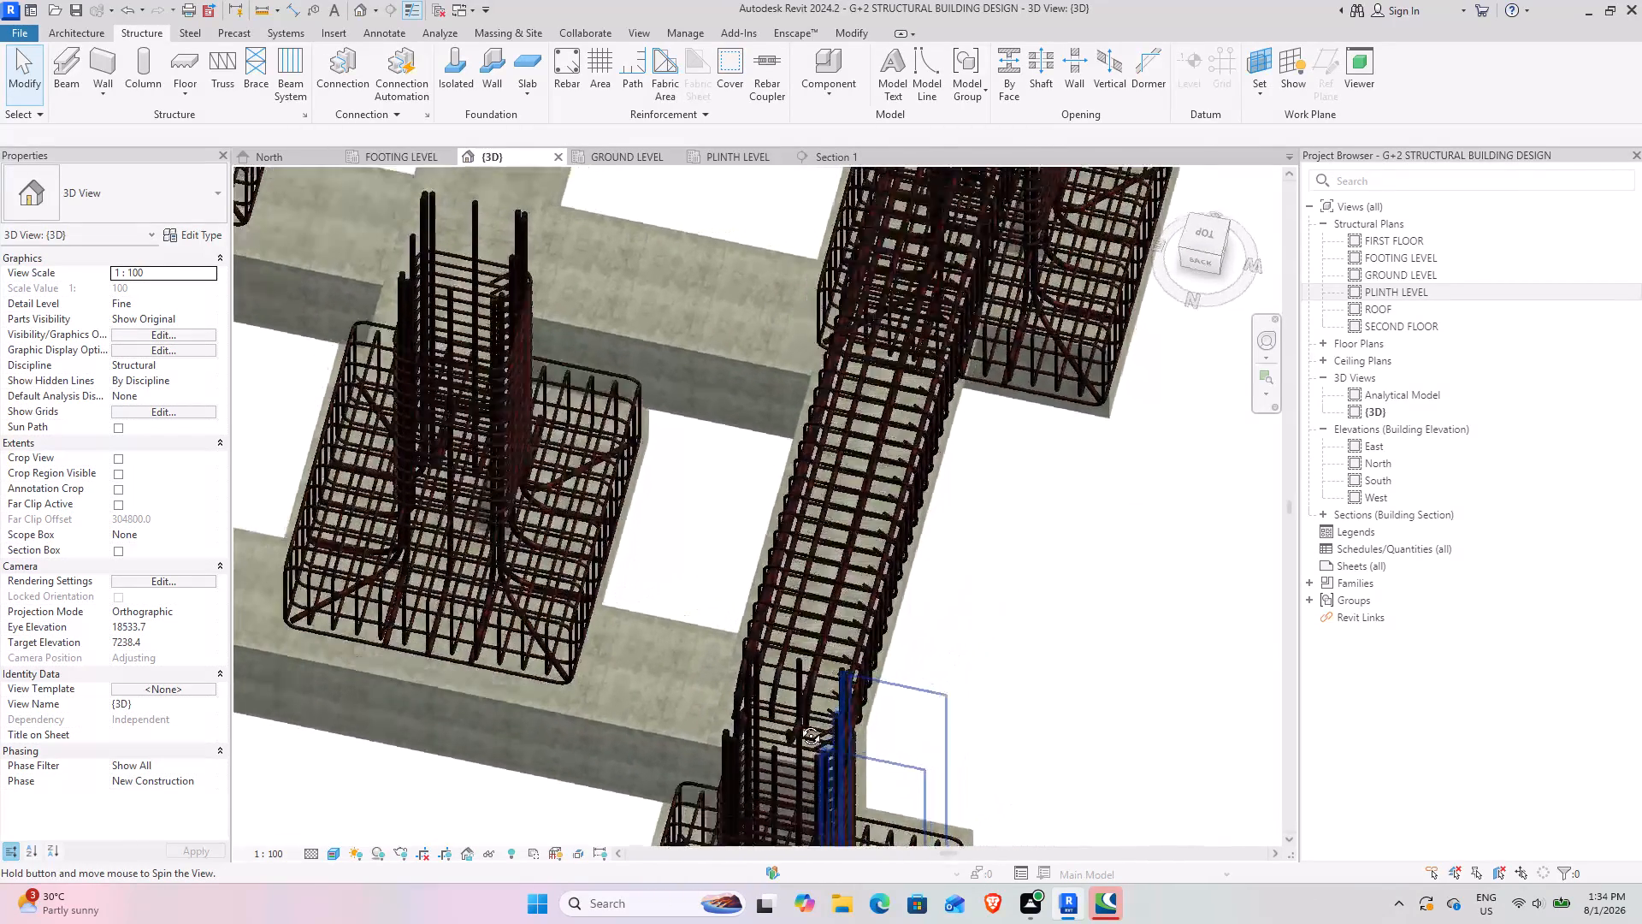
{"action": "middle_click_drag", "start_coordinate": [798, 723], "coordinate": [797, 727], "text": "shift"}
{"action": "middle_click_drag", "start_coordinate": [765, 736], "coordinate": [785, 591], "text": "shift"}
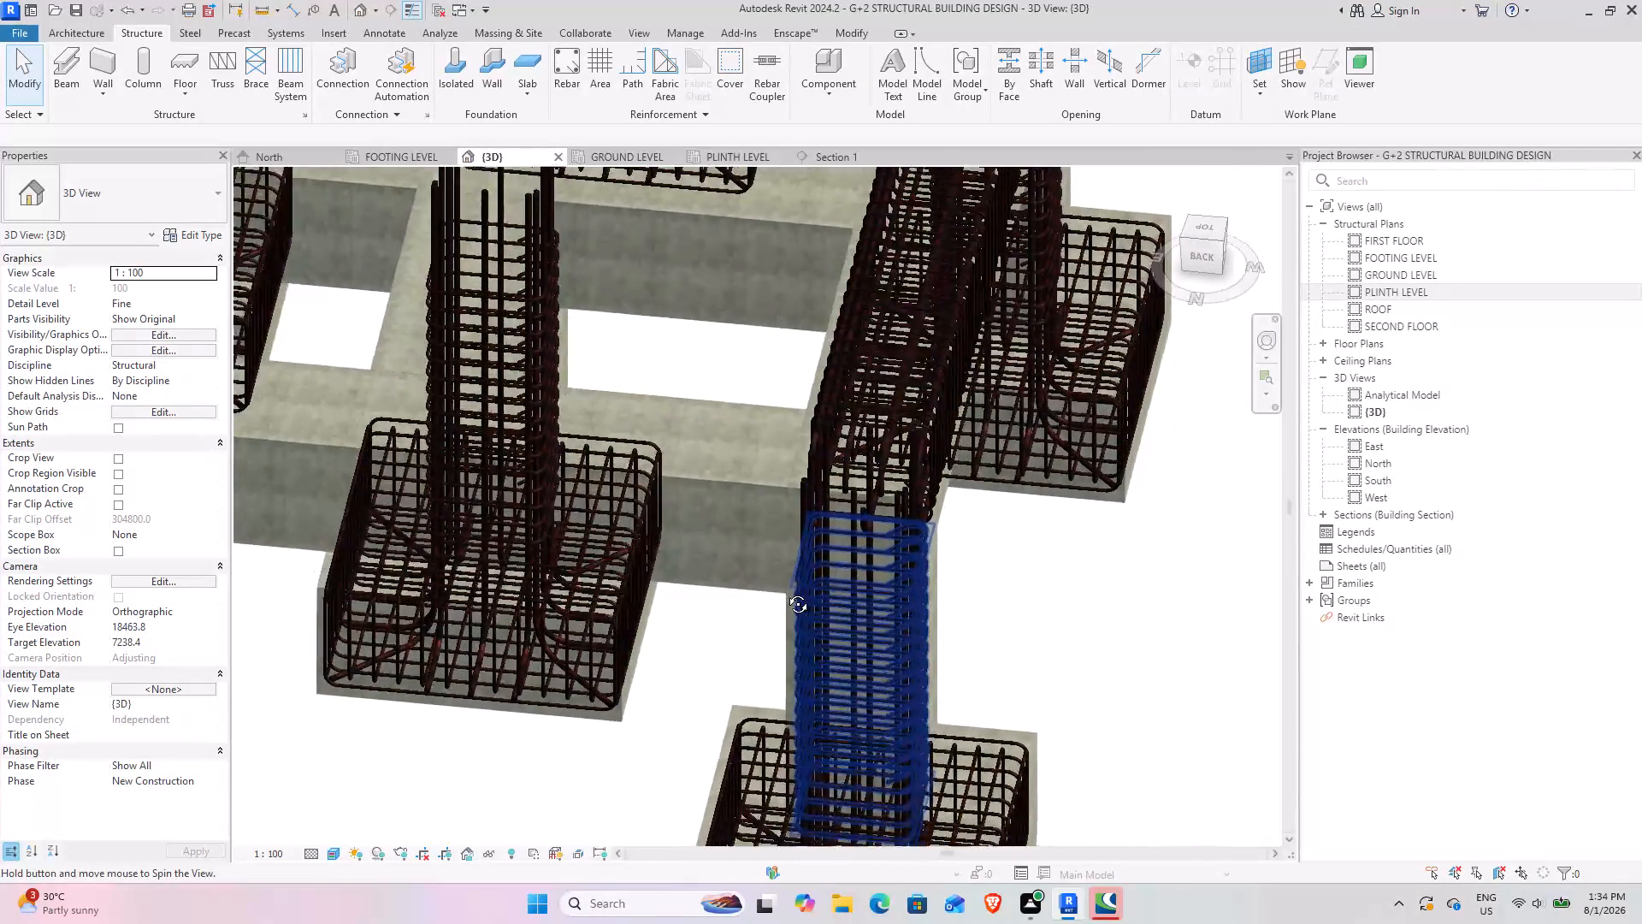
{"action": "middle_click_drag", "start_coordinate": [785, 591], "coordinate": [718, 649], "text": "shift"}
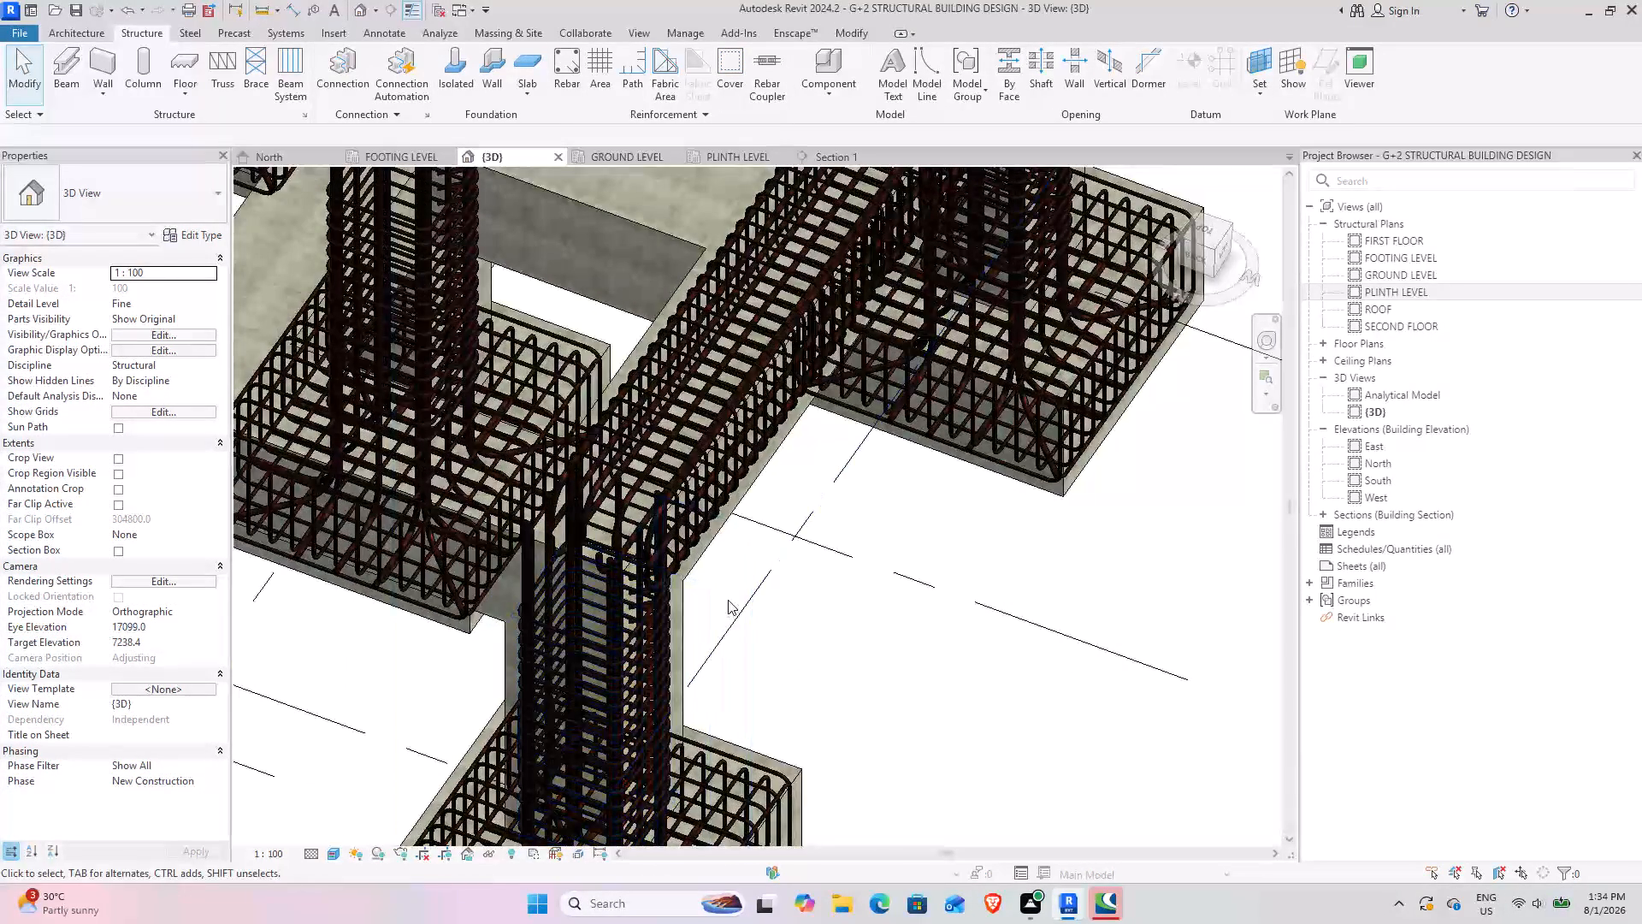
{"action": "scroll", "coordinate": [607, 488], "scroll_direction": "up", "scroll_amount": 4}
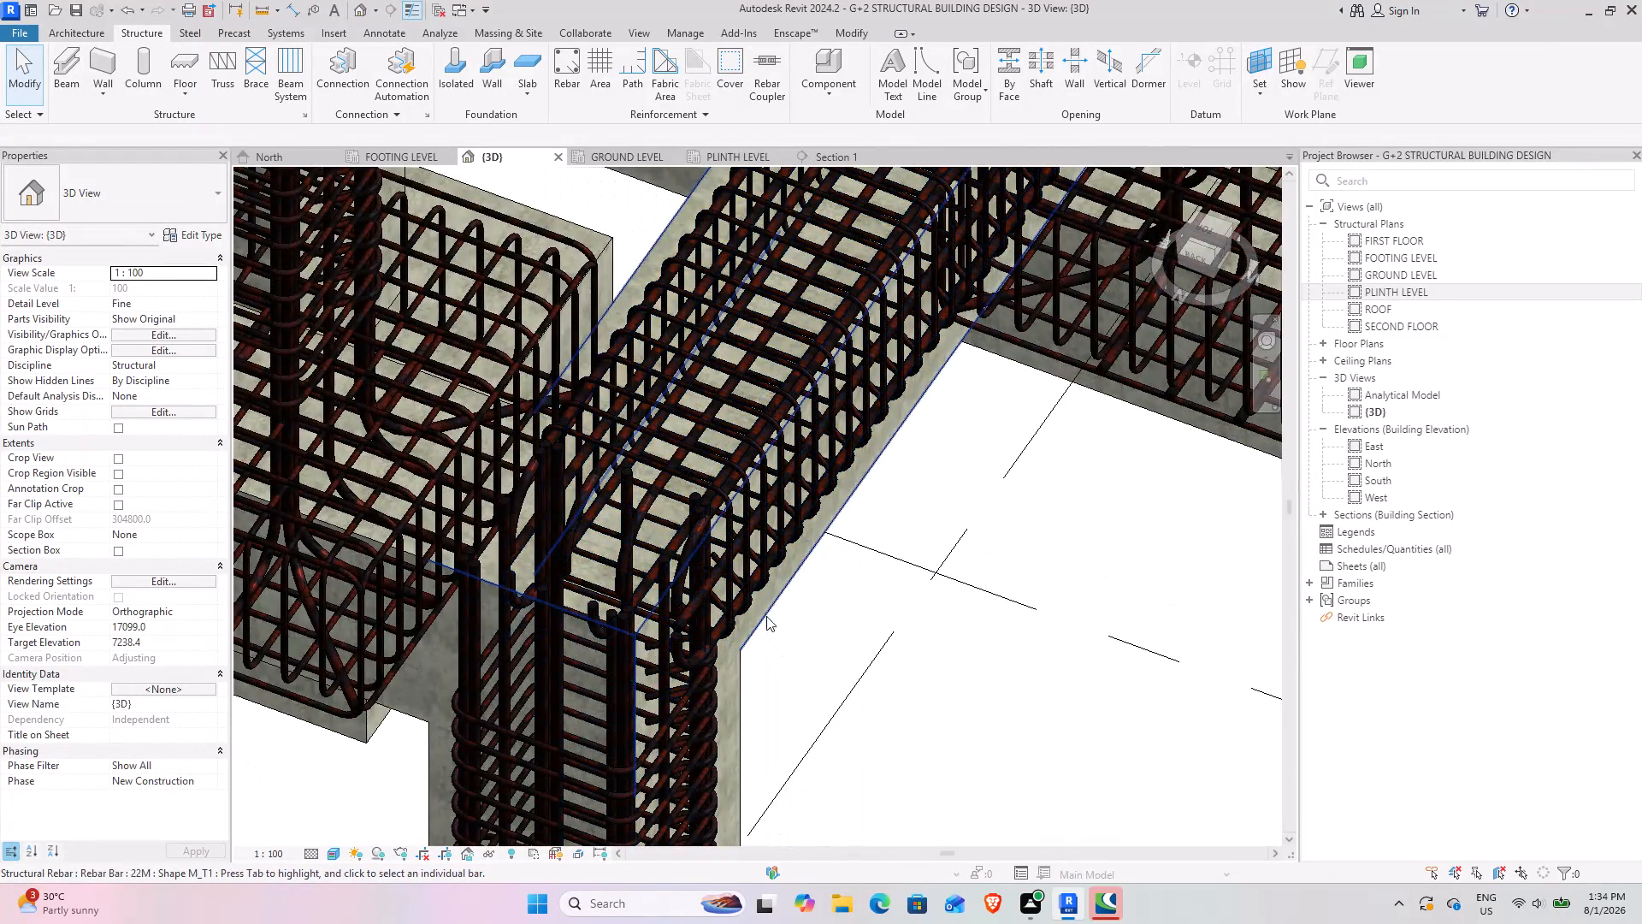
Examine the grid 1 beam's longitudinal bars and stirrups at the grid 10 corner column and along the beam.
{"action": "scroll", "coordinate": [812, 586], "scroll_direction": "down", "scroll_amount": 15}
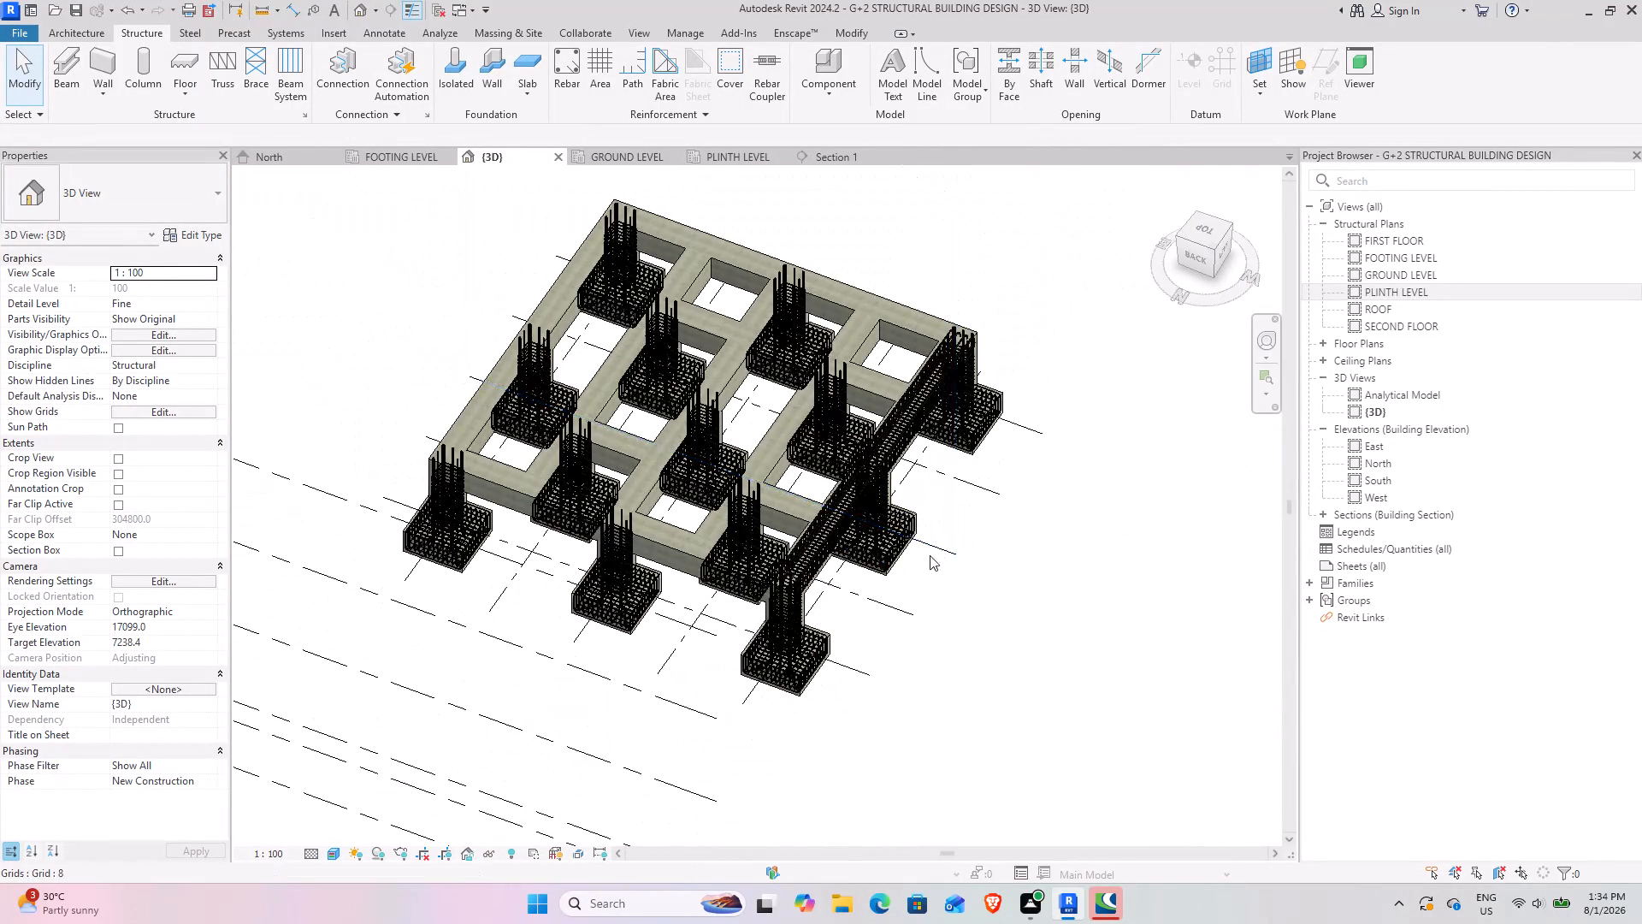
{"action": "middle_click_drag", "start_coordinate": [902, 572], "coordinate": [822, 625], "text": "shift"}
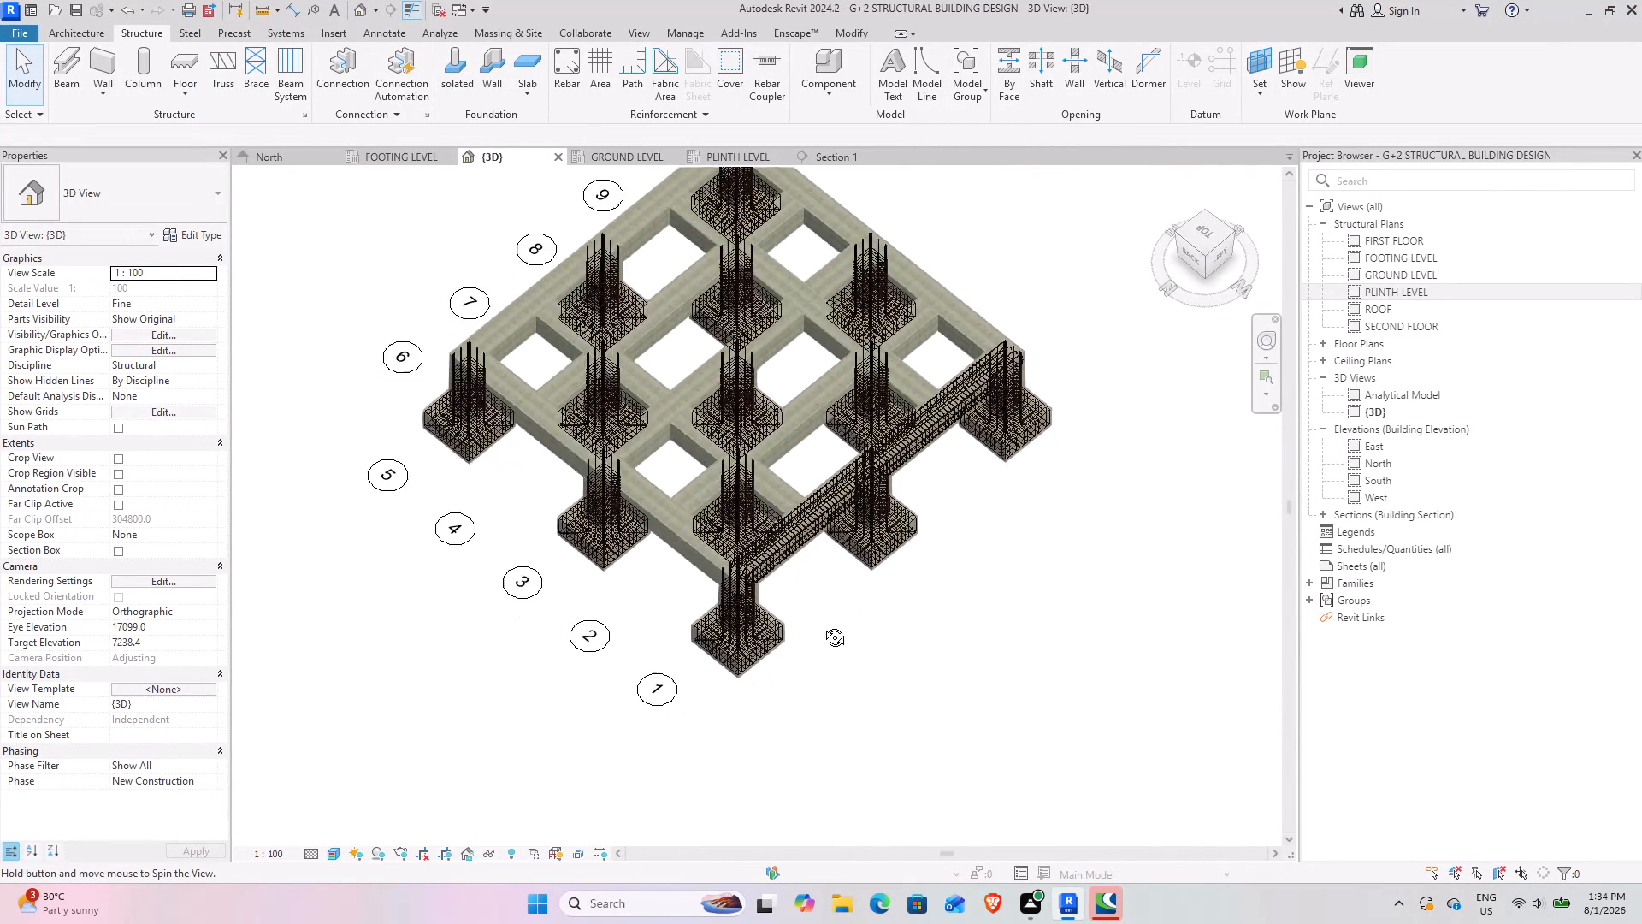
{"action": "middle_click_drag", "start_coordinate": [822, 625], "coordinate": [682, 687], "text": "shift"}
{"action": "middle_click_drag", "start_coordinate": [944, 607], "coordinate": [941, 605]}
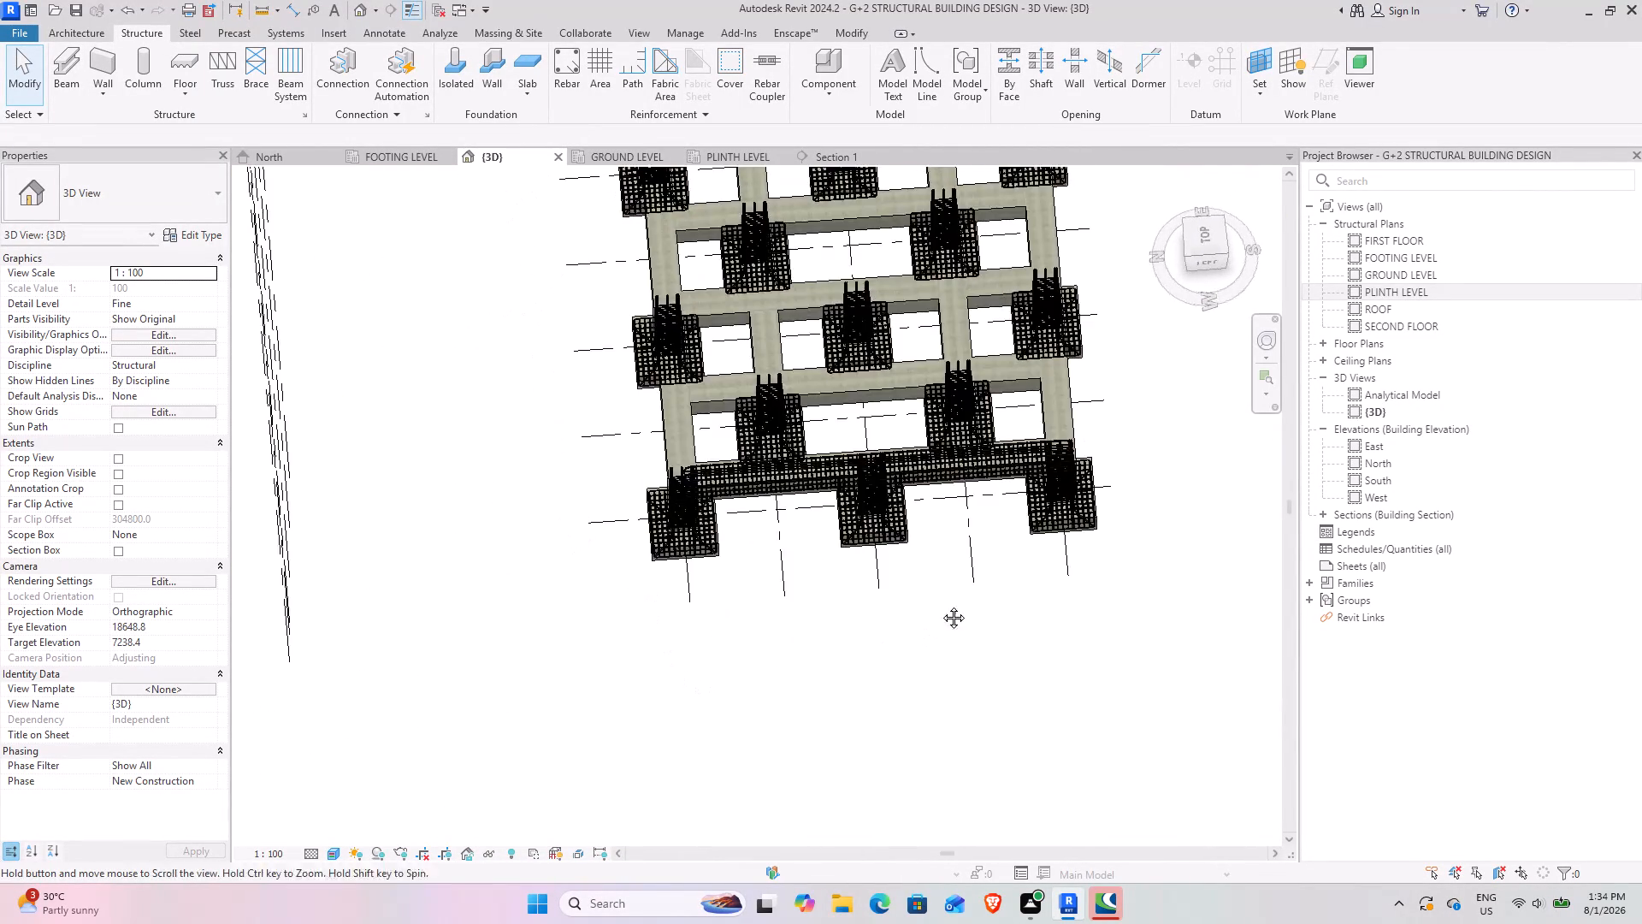
{"action": "middle_click_drag", "start_coordinate": [941, 605], "coordinate": [822, 370]}
{"action": "scroll", "coordinate": [1090, 490], "scroll_direction": "up", "scroll_amount": 12}
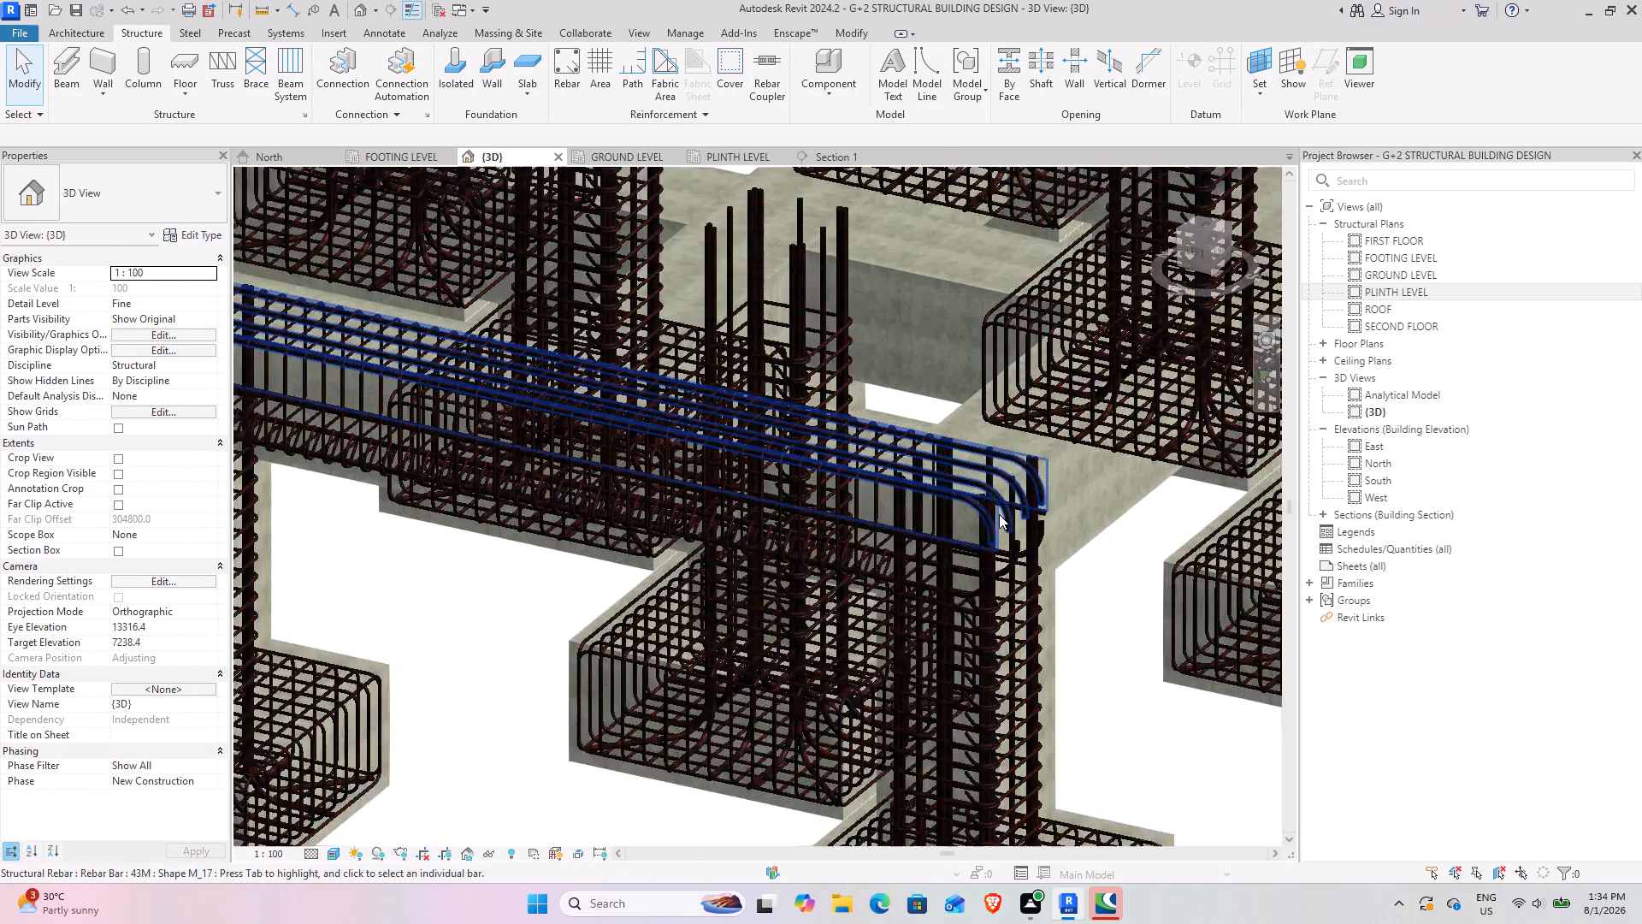
{"action": "middle_click_drag", "start_coordinate": [1025, 597], "coordinate": [1050, 624], "text": "shift"}
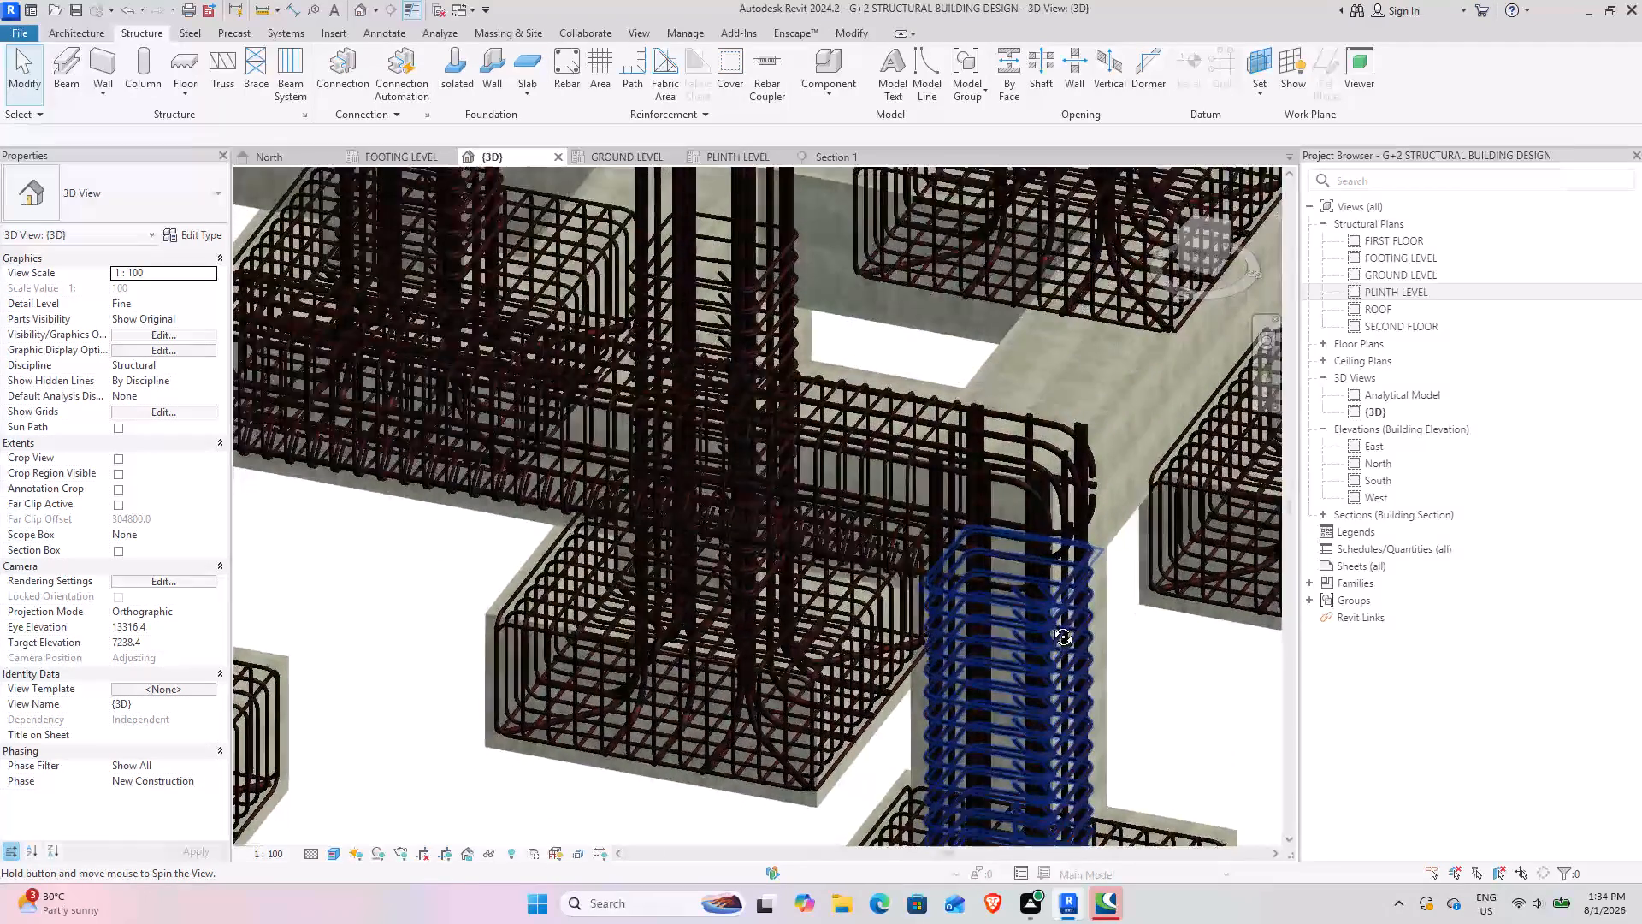
{"action": "middle_click_drag", "start_coordinate": [1050, 624], "coordinate": [1049, 625], "text": "shift"}
{"action": "scroll", "coordinate": [963, 417], "scroll_direction": "up", "scroll_amount": 3}
{"action": "middle_click_drag", "start_coordinate": [1048, 518], "coordinate": [1084, 504], "text": "shift"}
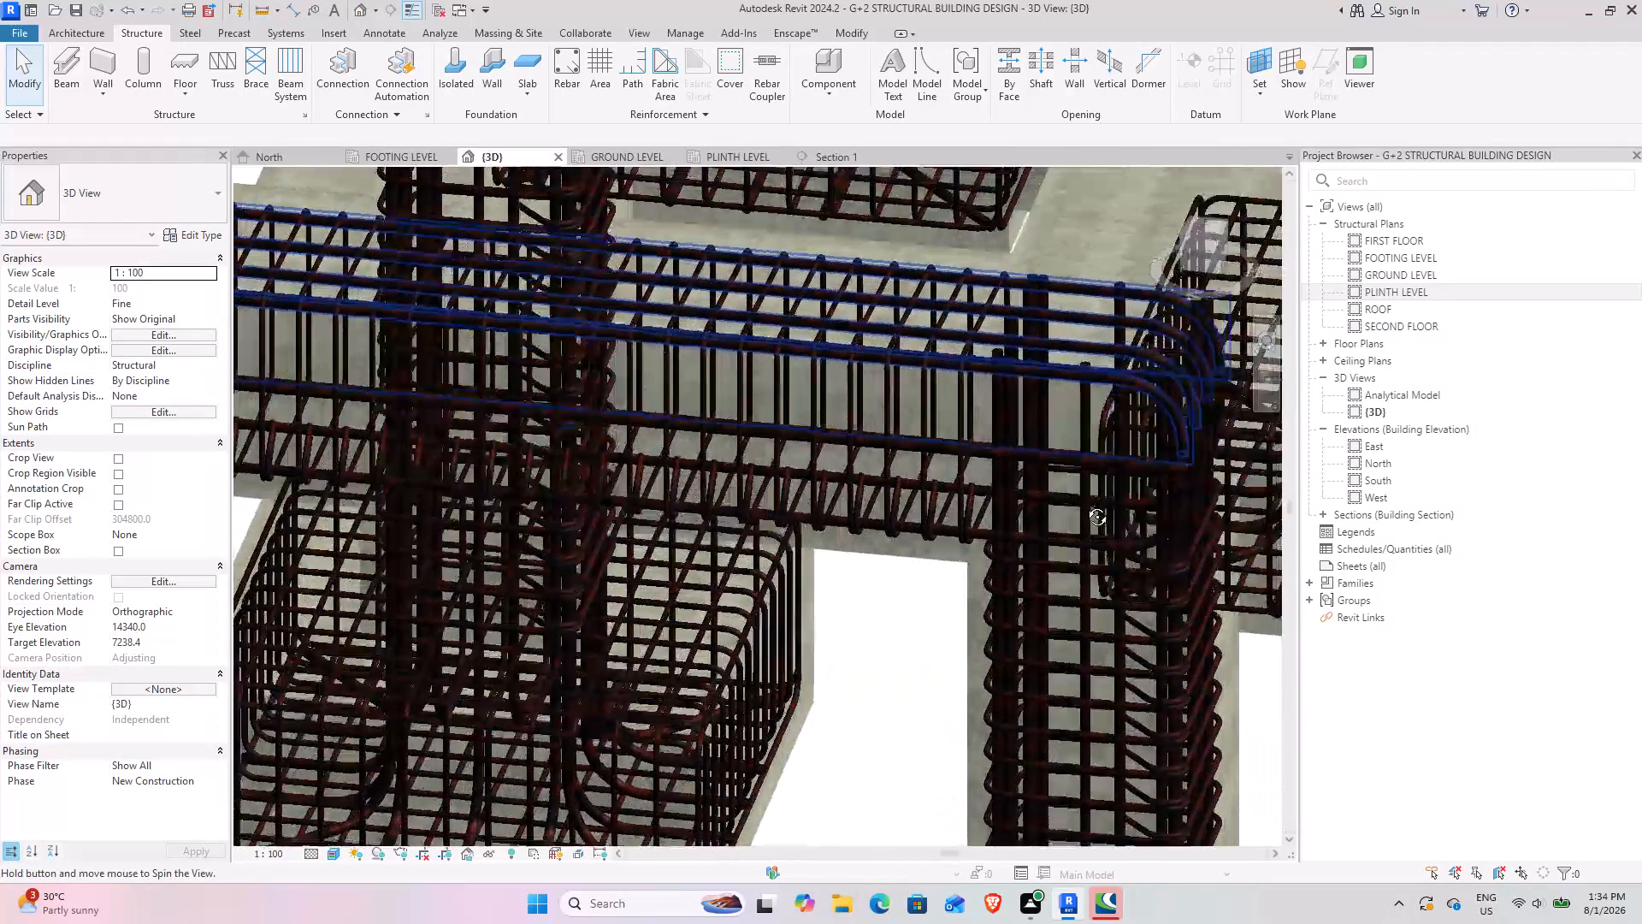
{"action": "middle_click_drag", "start_coordinate": [1084, 504], "coordinate": [1079, 516], "text": "shift"}
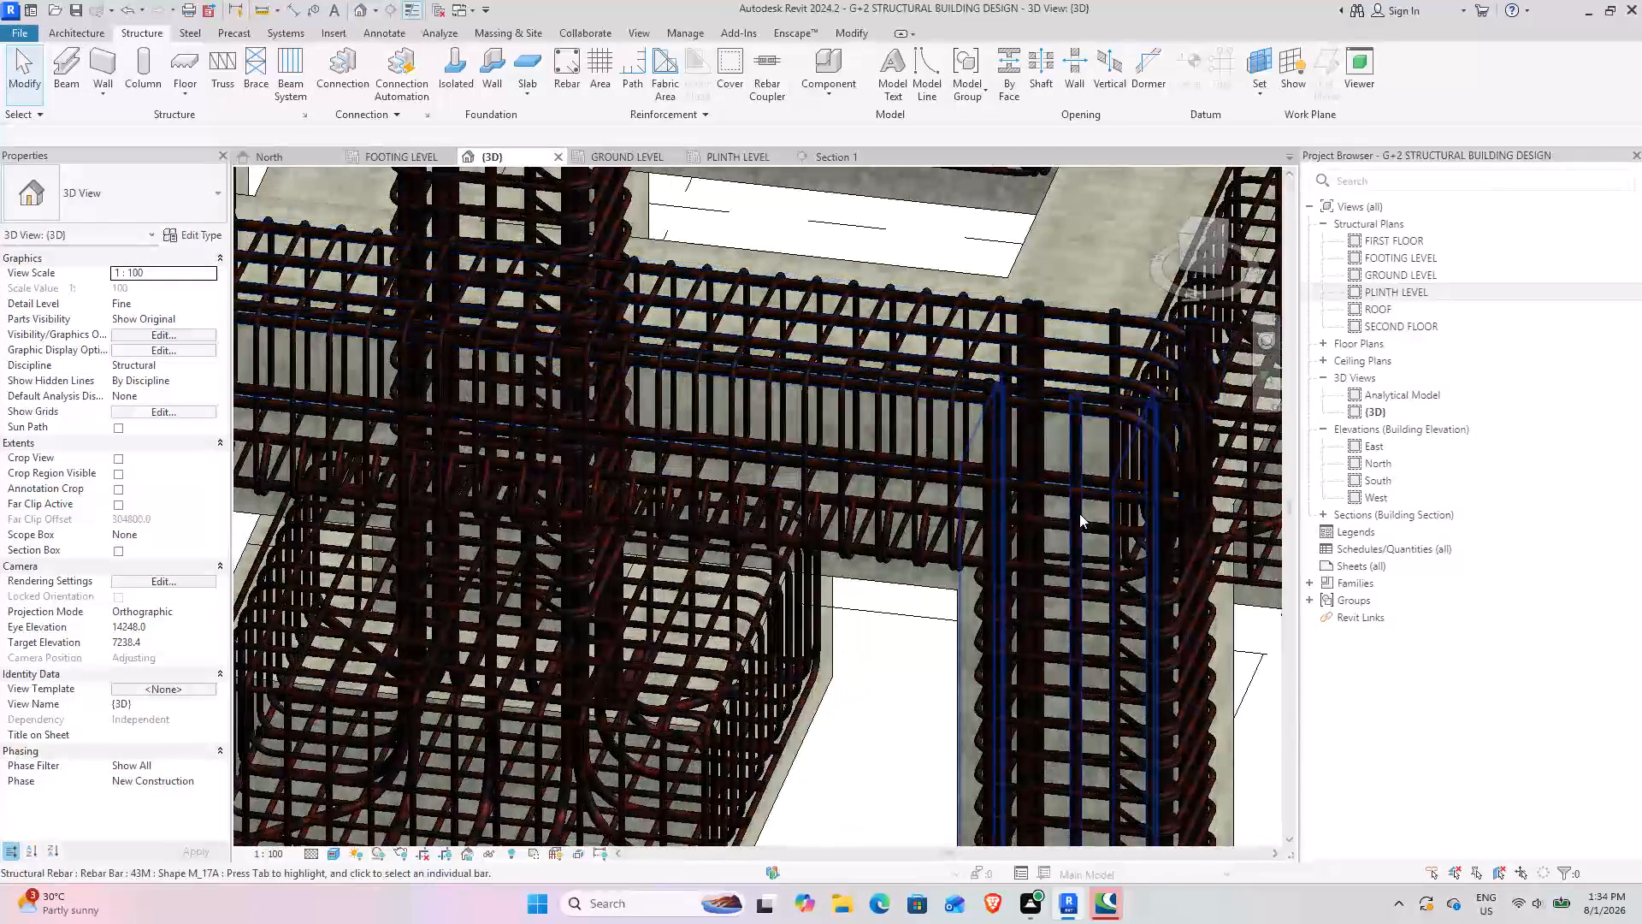
{"action": "middle_click_drag", "start_coordinate": [1027, 475], "coordinate": [1040, 550], "text": "shift"}
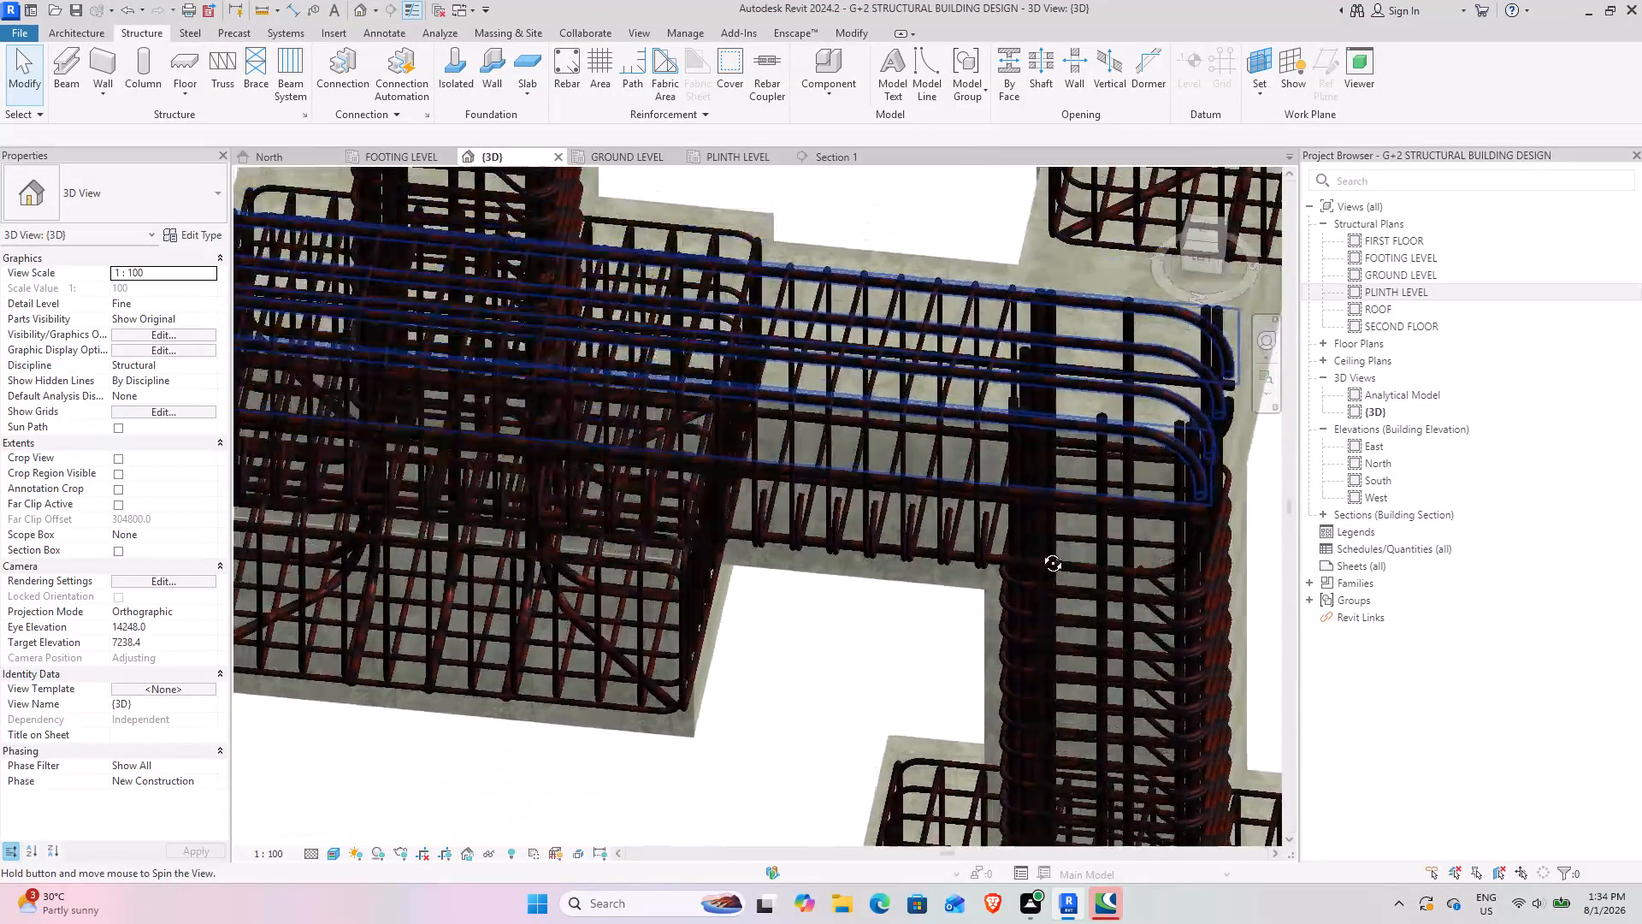
{"action": "middle_click_drag", "start_coordinate": [1040, 550], "coordinate": [1048, 573], "text": "shift"}
{"action": "scroll", "coordinate": [1080, 300], "scroll_direction": "up", "scroll_amount": 3}
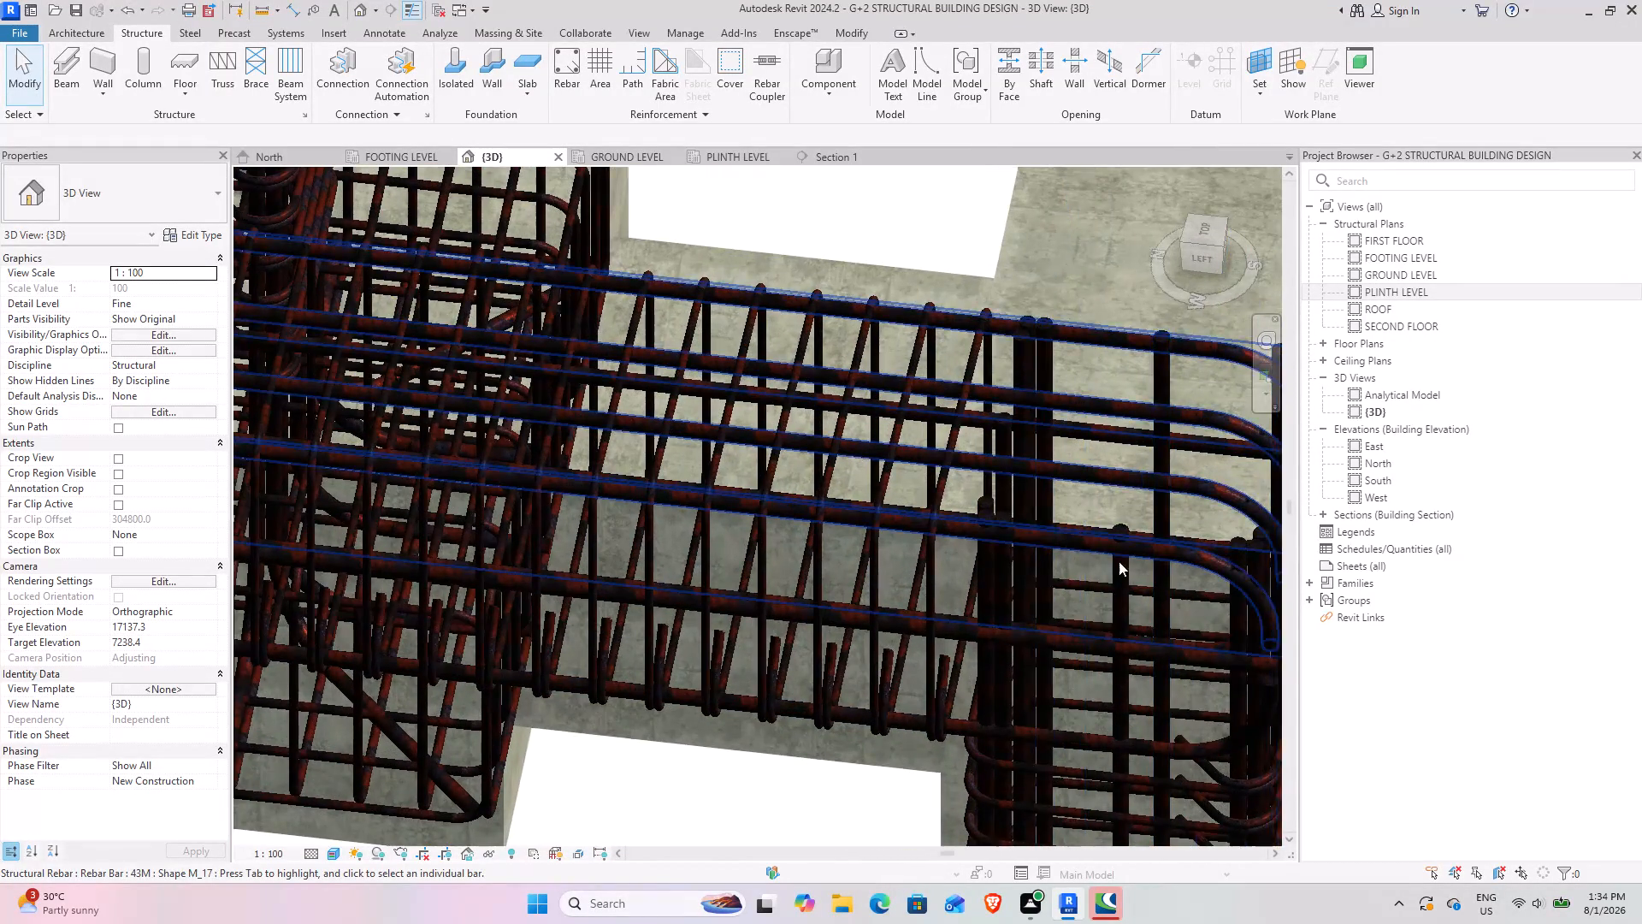
{"action": "middle_click_drag", "start_coordinate": [1081, 629], "coordinate": [712, 629]}
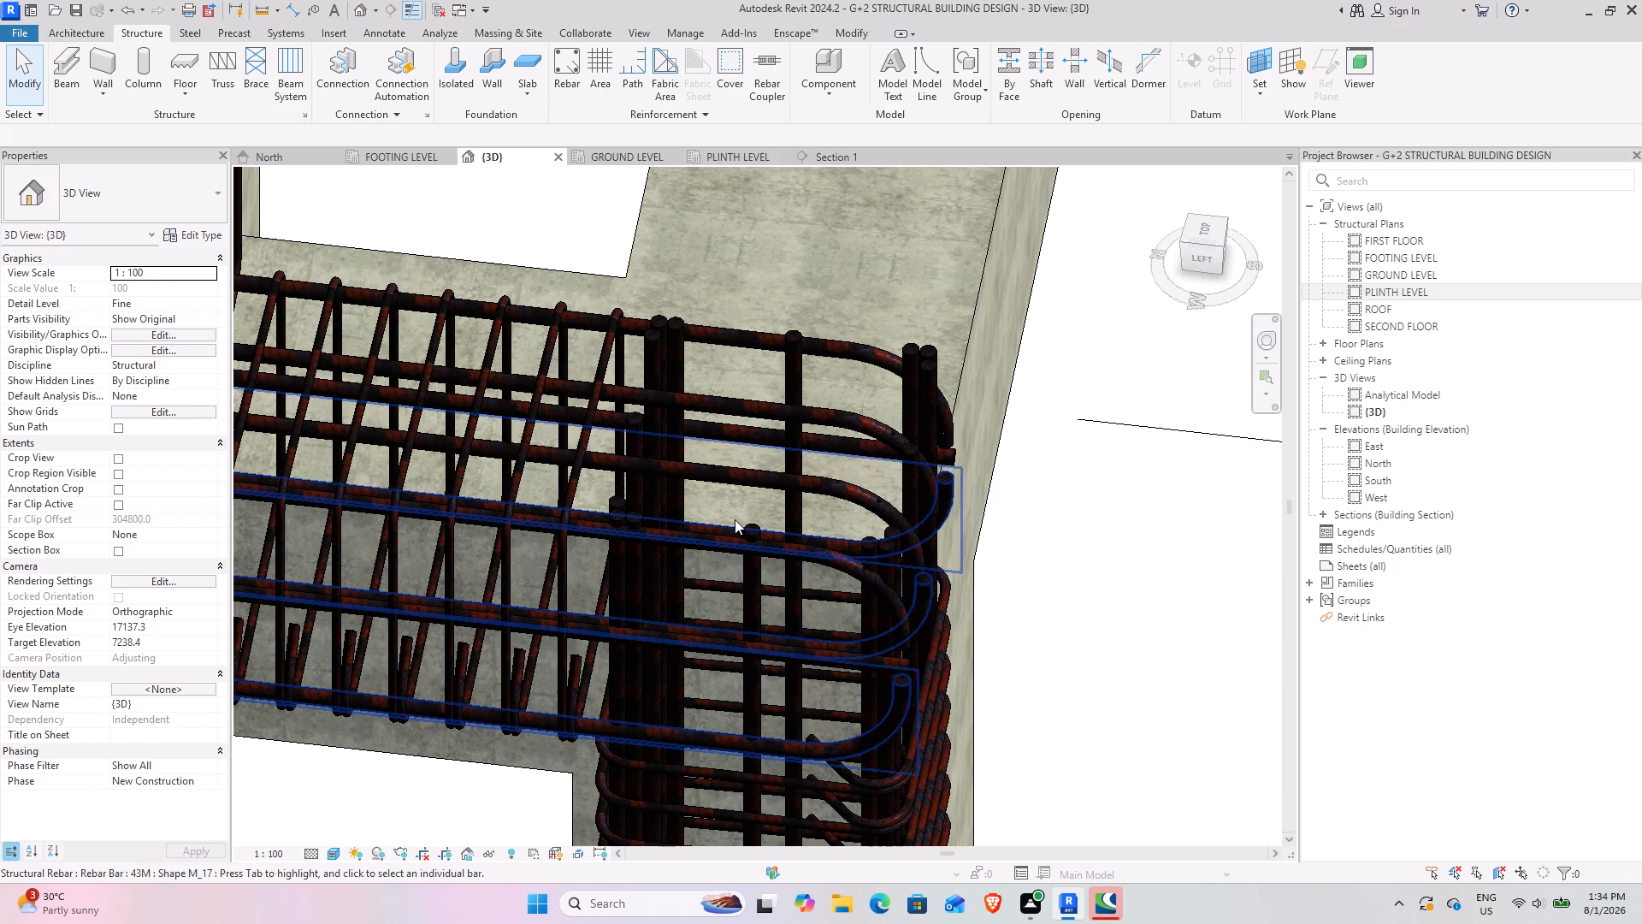
{"action": "scroll", "coordinate": [901, 577], "scroll_direction": "down", "scroll_amount": 13}
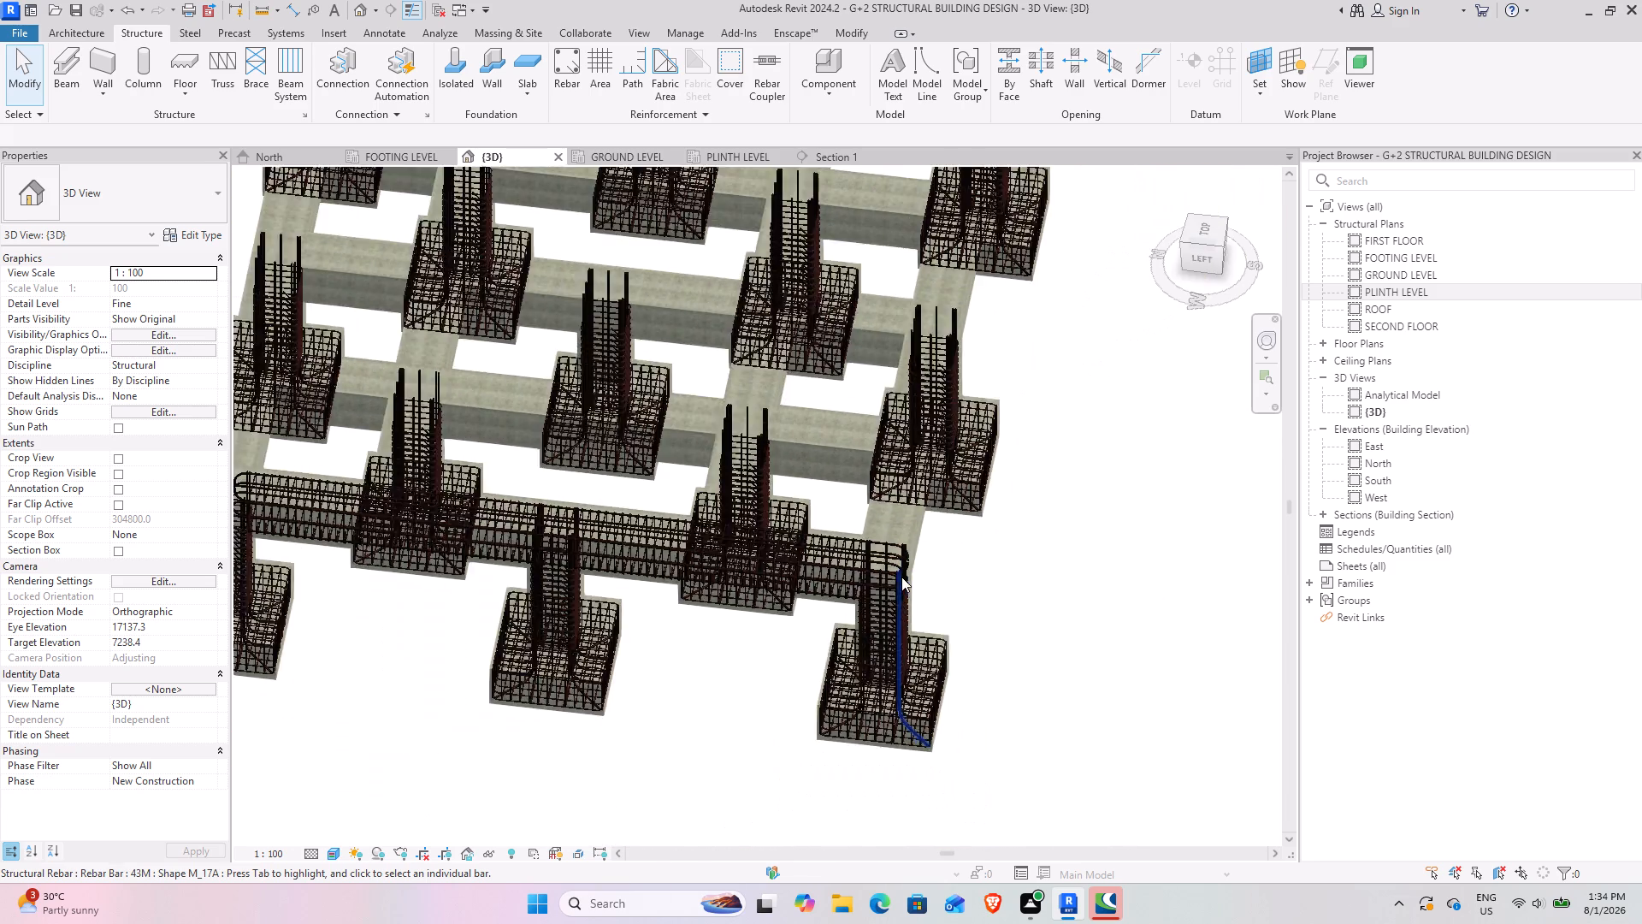
{"action": "scroll", "coordinate": [901, 577], "scroll_direction": "down", "scroll_amount": 10}
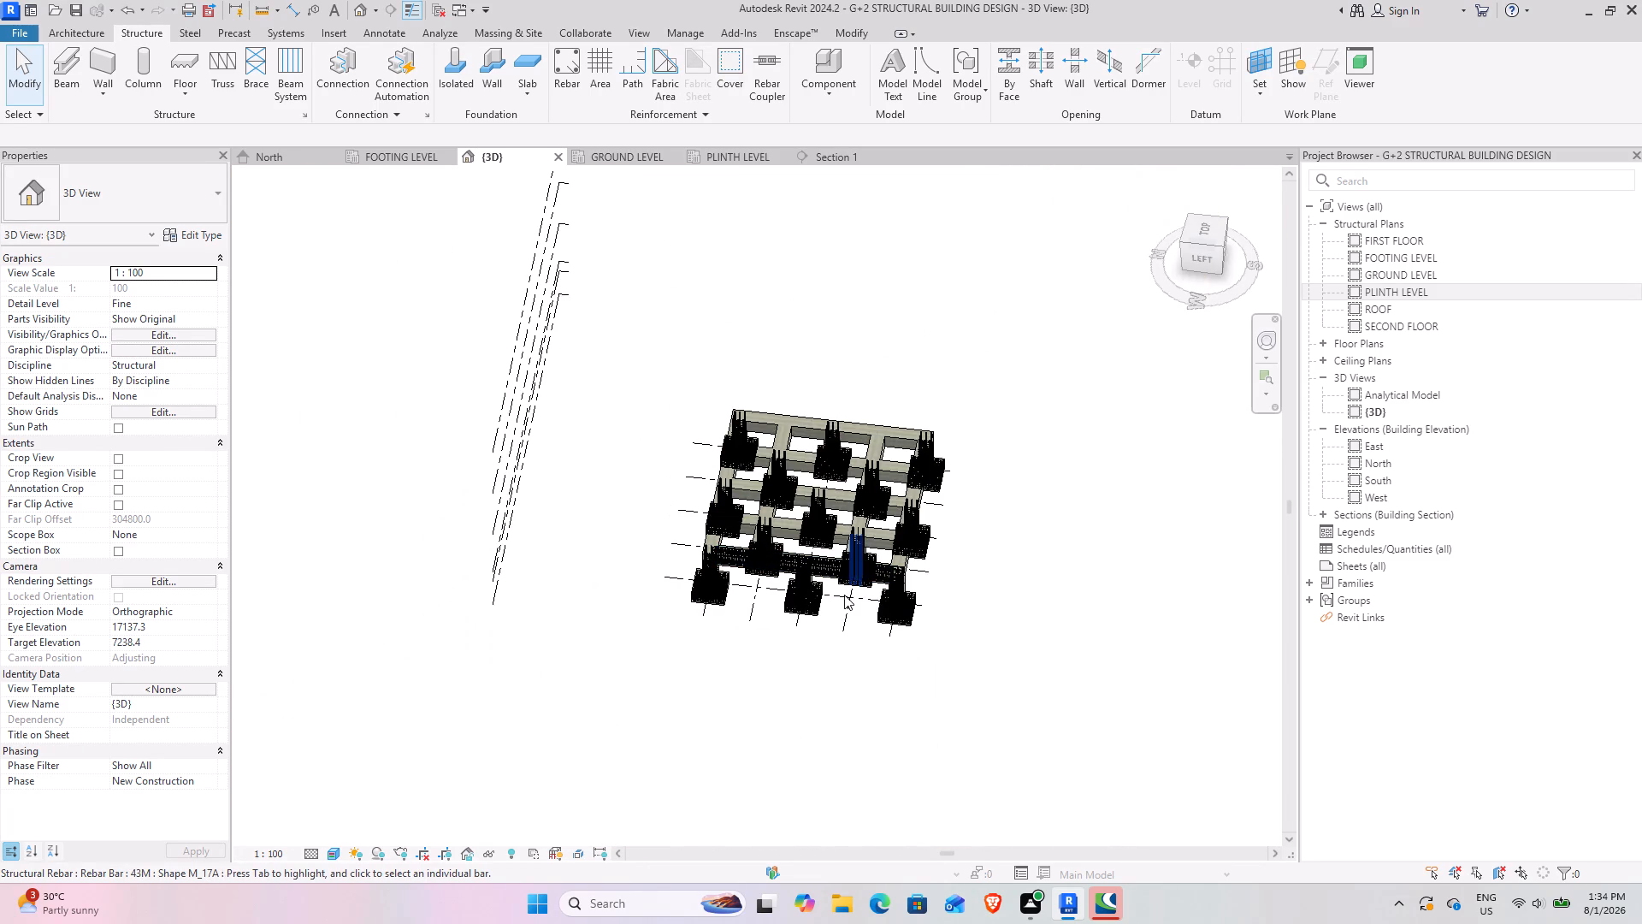
{"action": "middle_click_drag", "start_coordinate": [843, 595], "coordinate": [659, 706], "text": "shift"}
{"action": "middle_click_drag", "start_coordinate": [838, 601], "coordinate": [664, 645], "text": "shift"}
{"action": "scroll", "coordinate": [780, 572], "scroll_direction": "up", "scroll_amount": 13}
{"action": "middle_click_drag", "start_coordinate": [872, 631], "coordinate": [730, 607]}
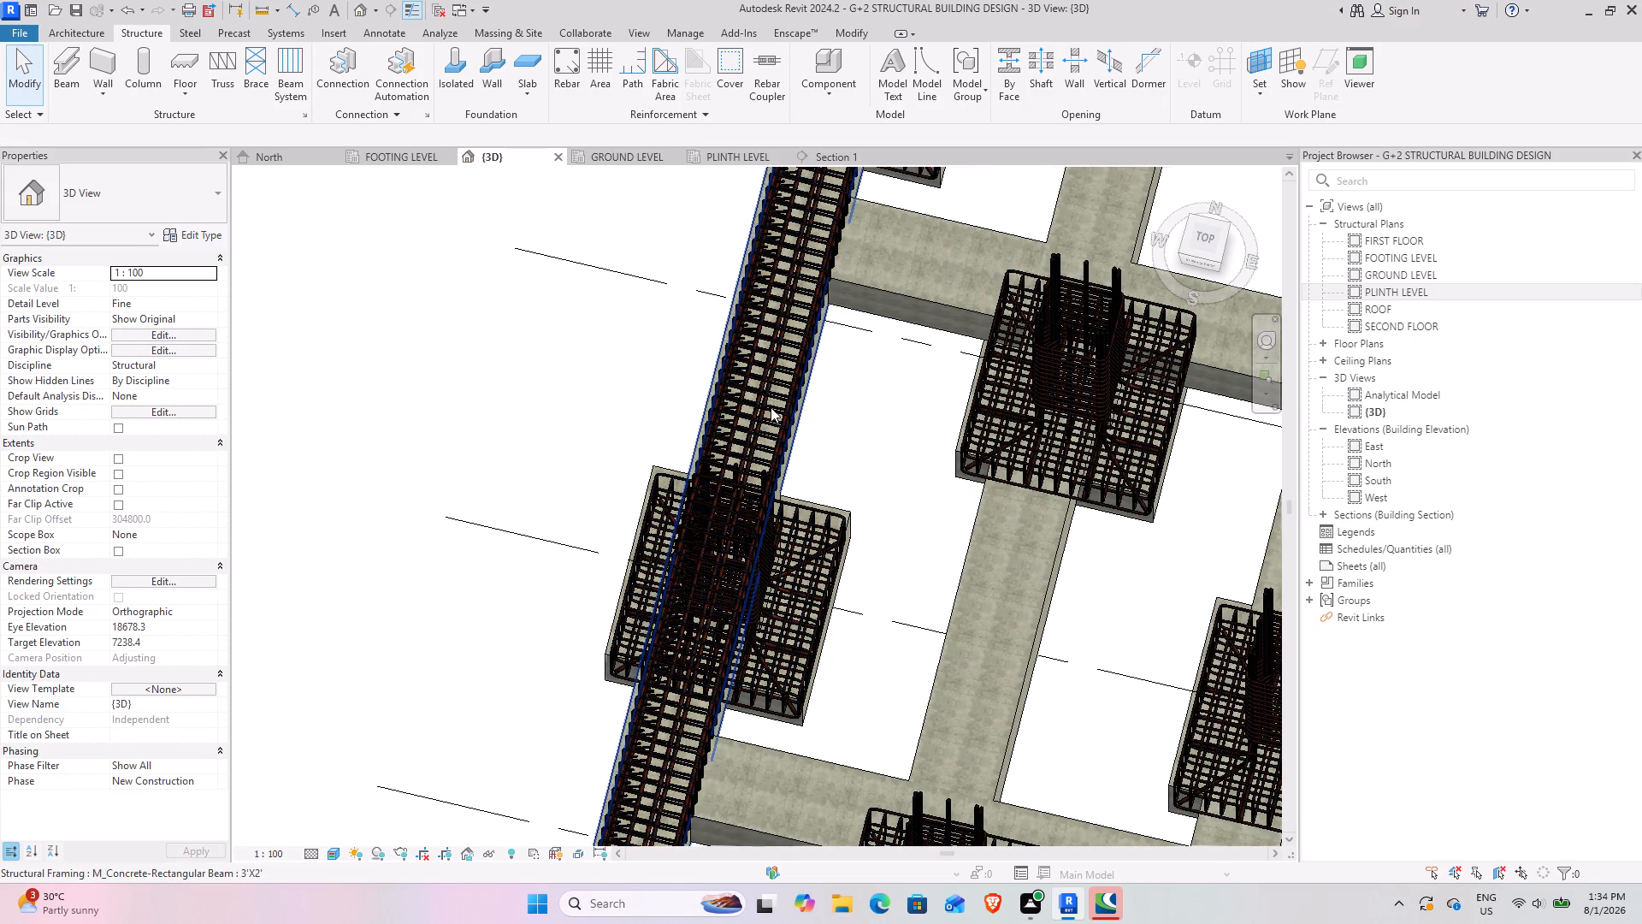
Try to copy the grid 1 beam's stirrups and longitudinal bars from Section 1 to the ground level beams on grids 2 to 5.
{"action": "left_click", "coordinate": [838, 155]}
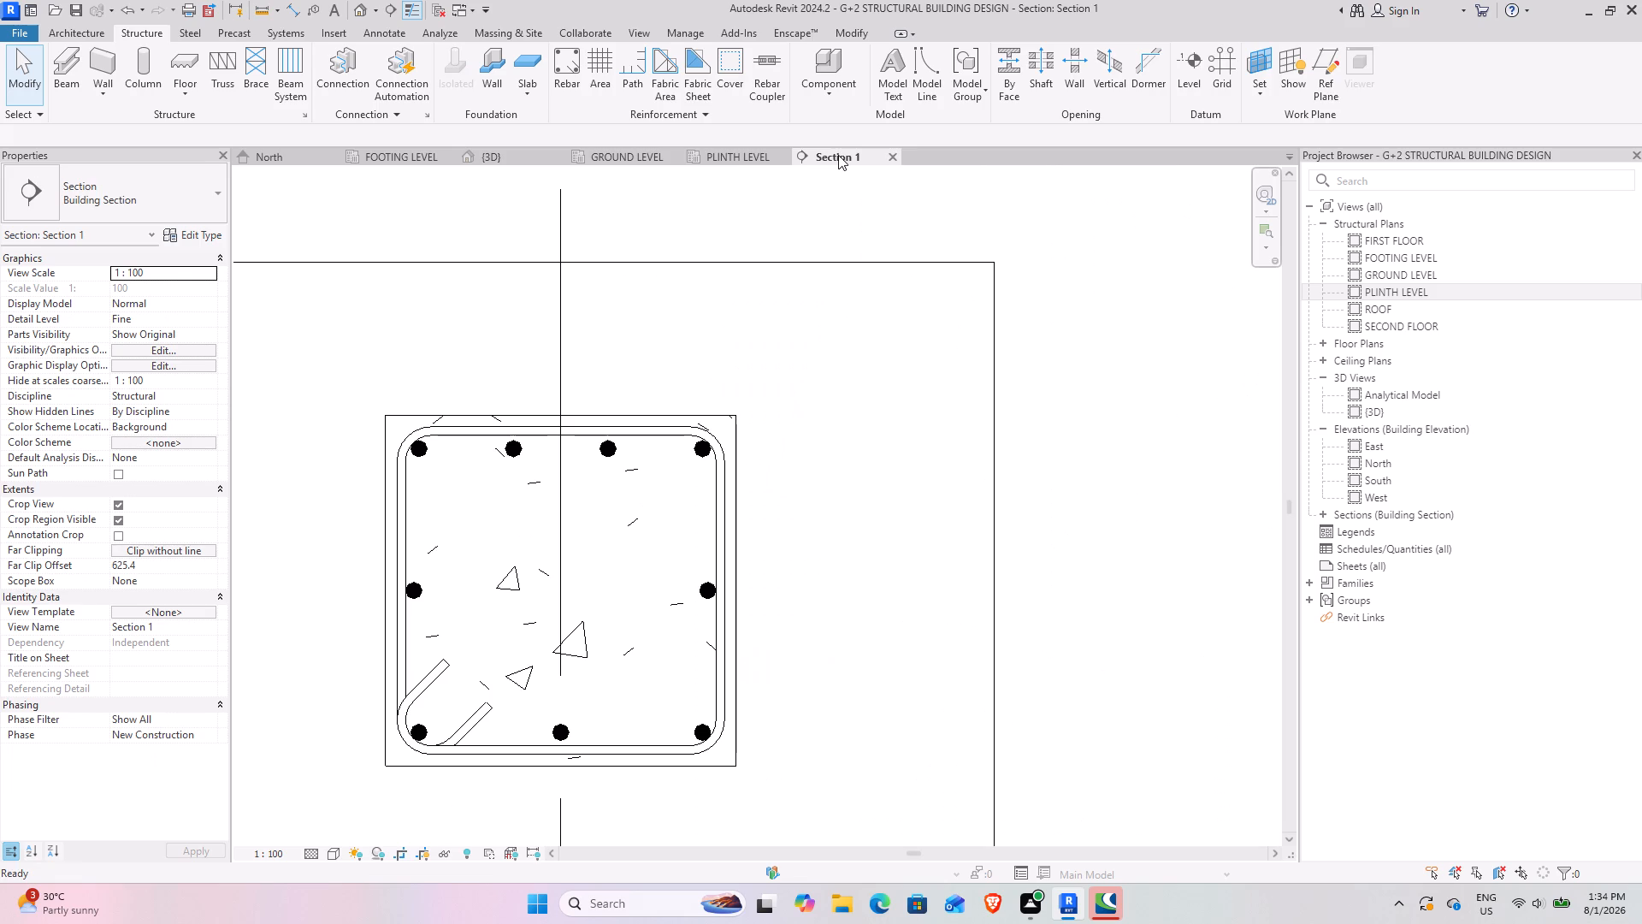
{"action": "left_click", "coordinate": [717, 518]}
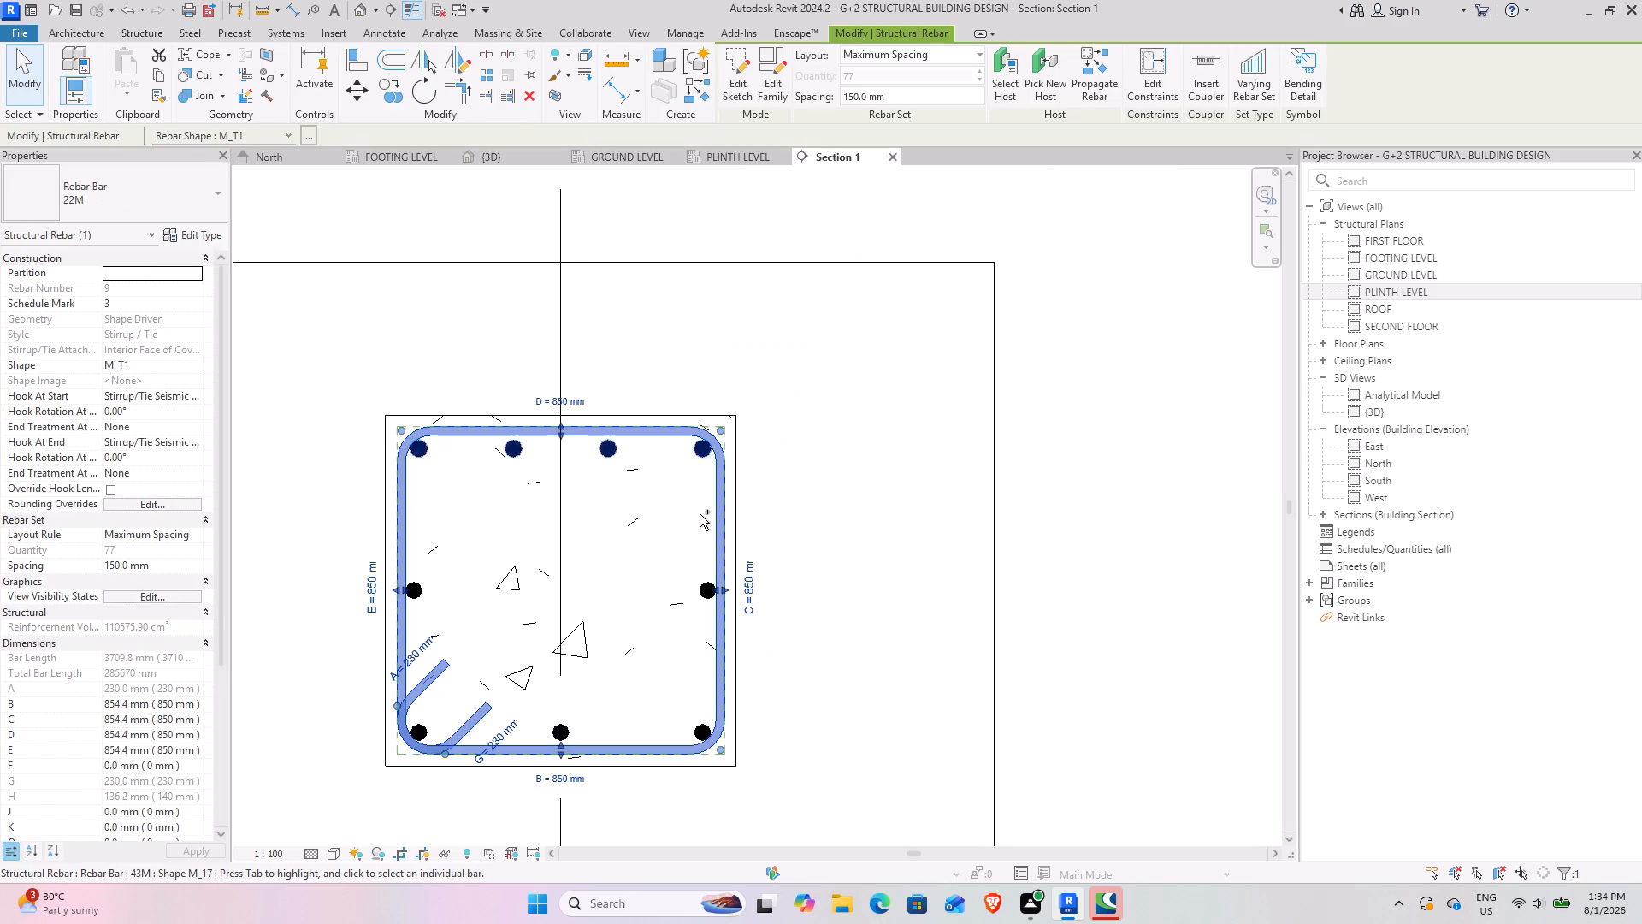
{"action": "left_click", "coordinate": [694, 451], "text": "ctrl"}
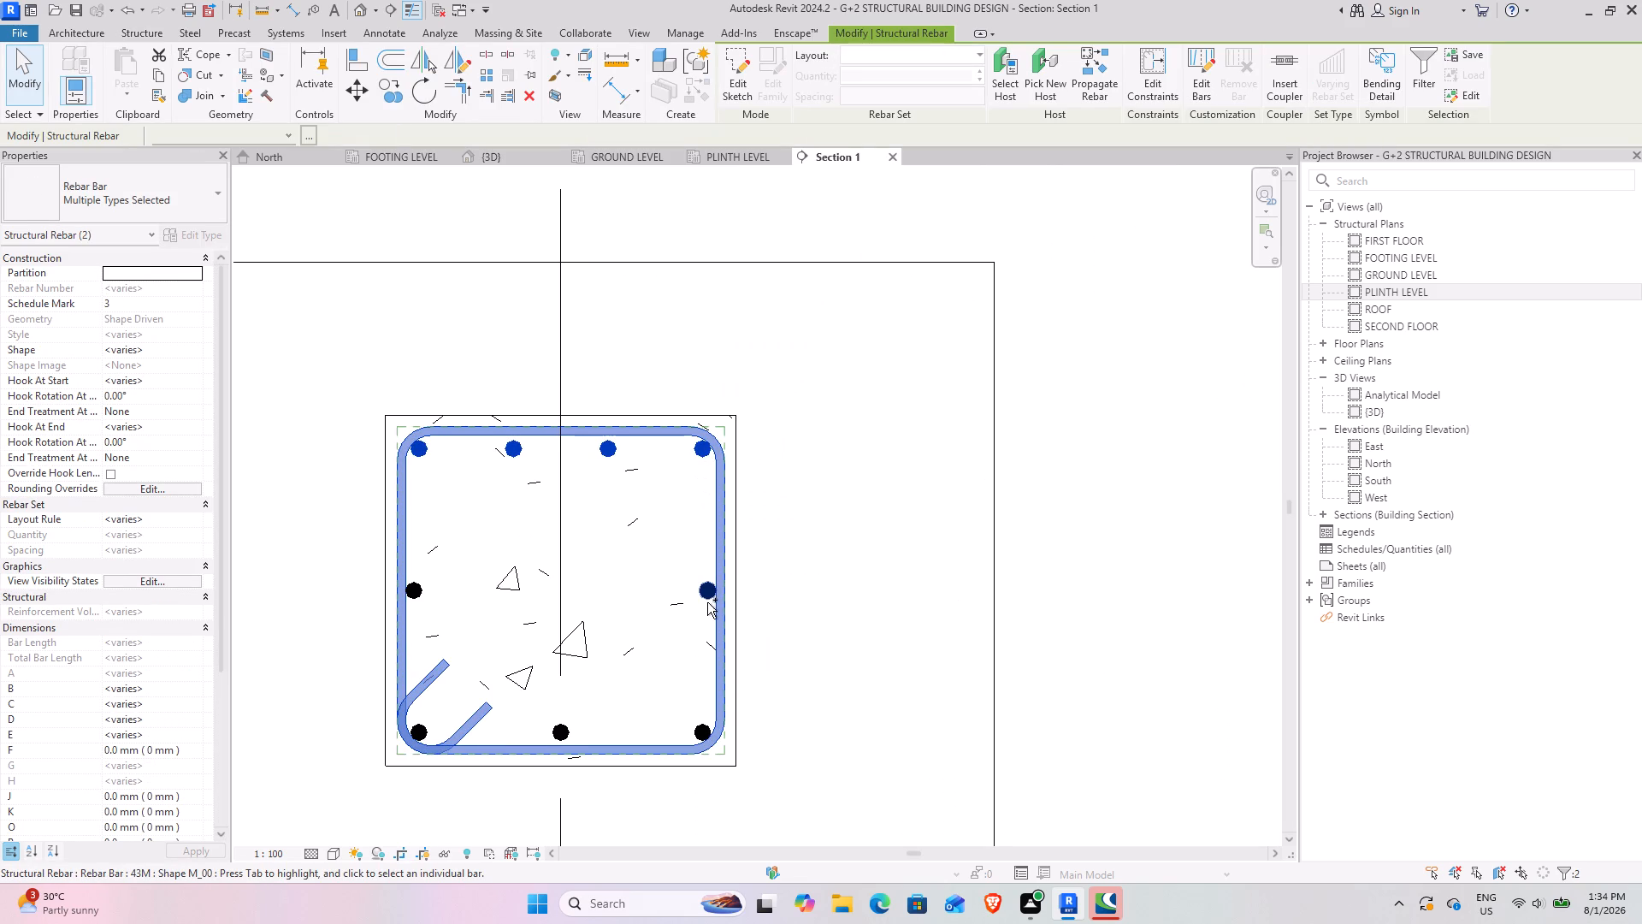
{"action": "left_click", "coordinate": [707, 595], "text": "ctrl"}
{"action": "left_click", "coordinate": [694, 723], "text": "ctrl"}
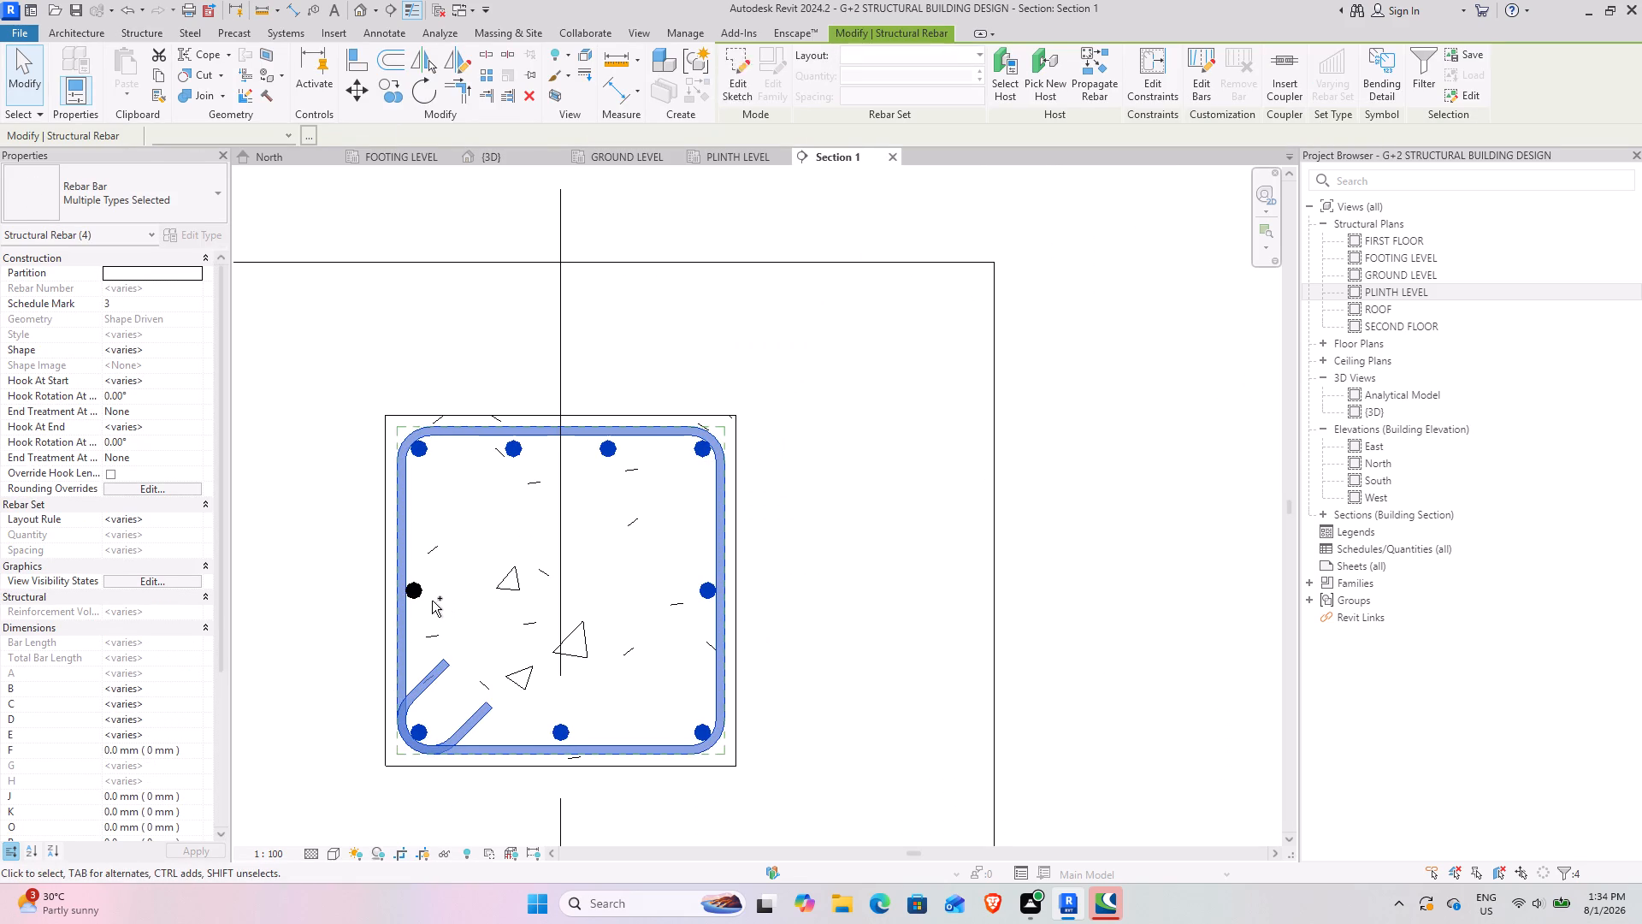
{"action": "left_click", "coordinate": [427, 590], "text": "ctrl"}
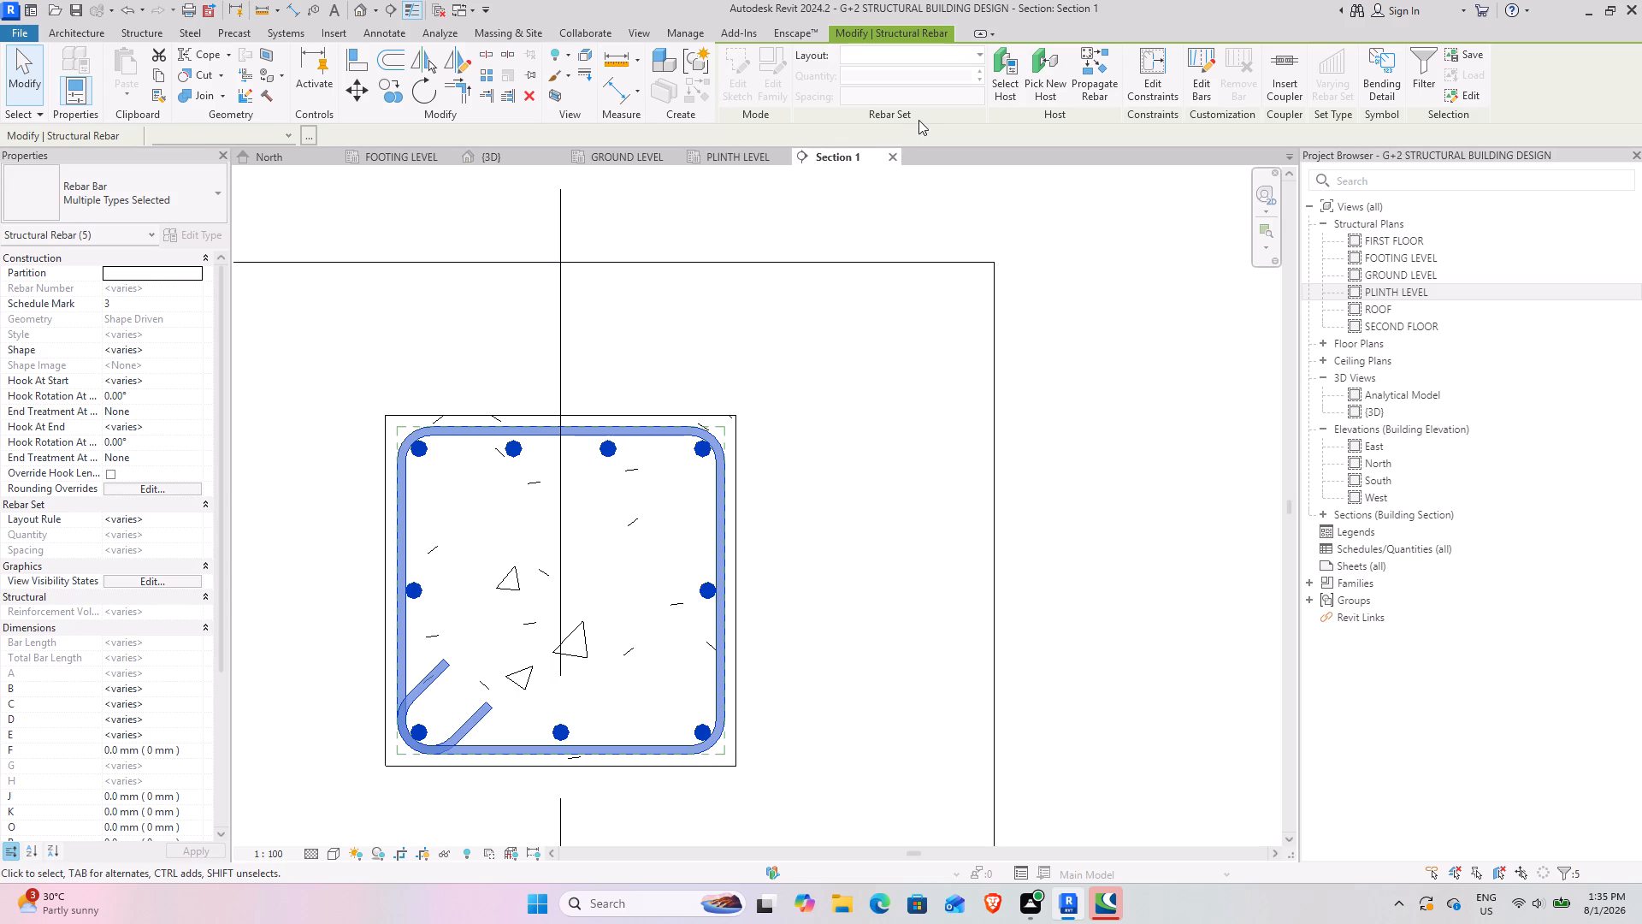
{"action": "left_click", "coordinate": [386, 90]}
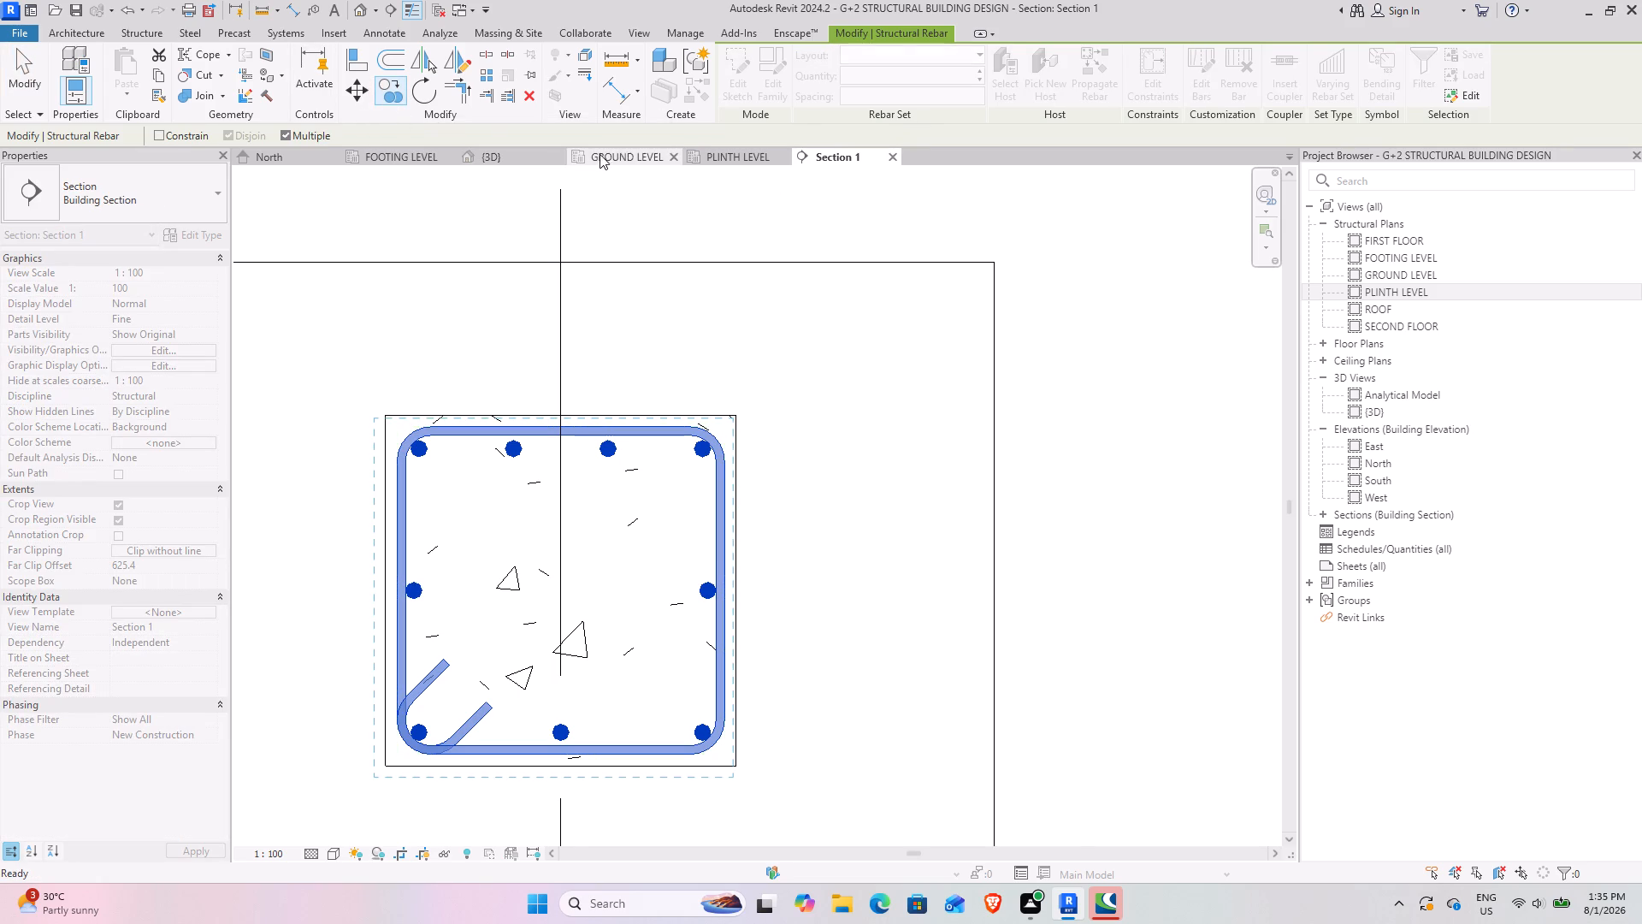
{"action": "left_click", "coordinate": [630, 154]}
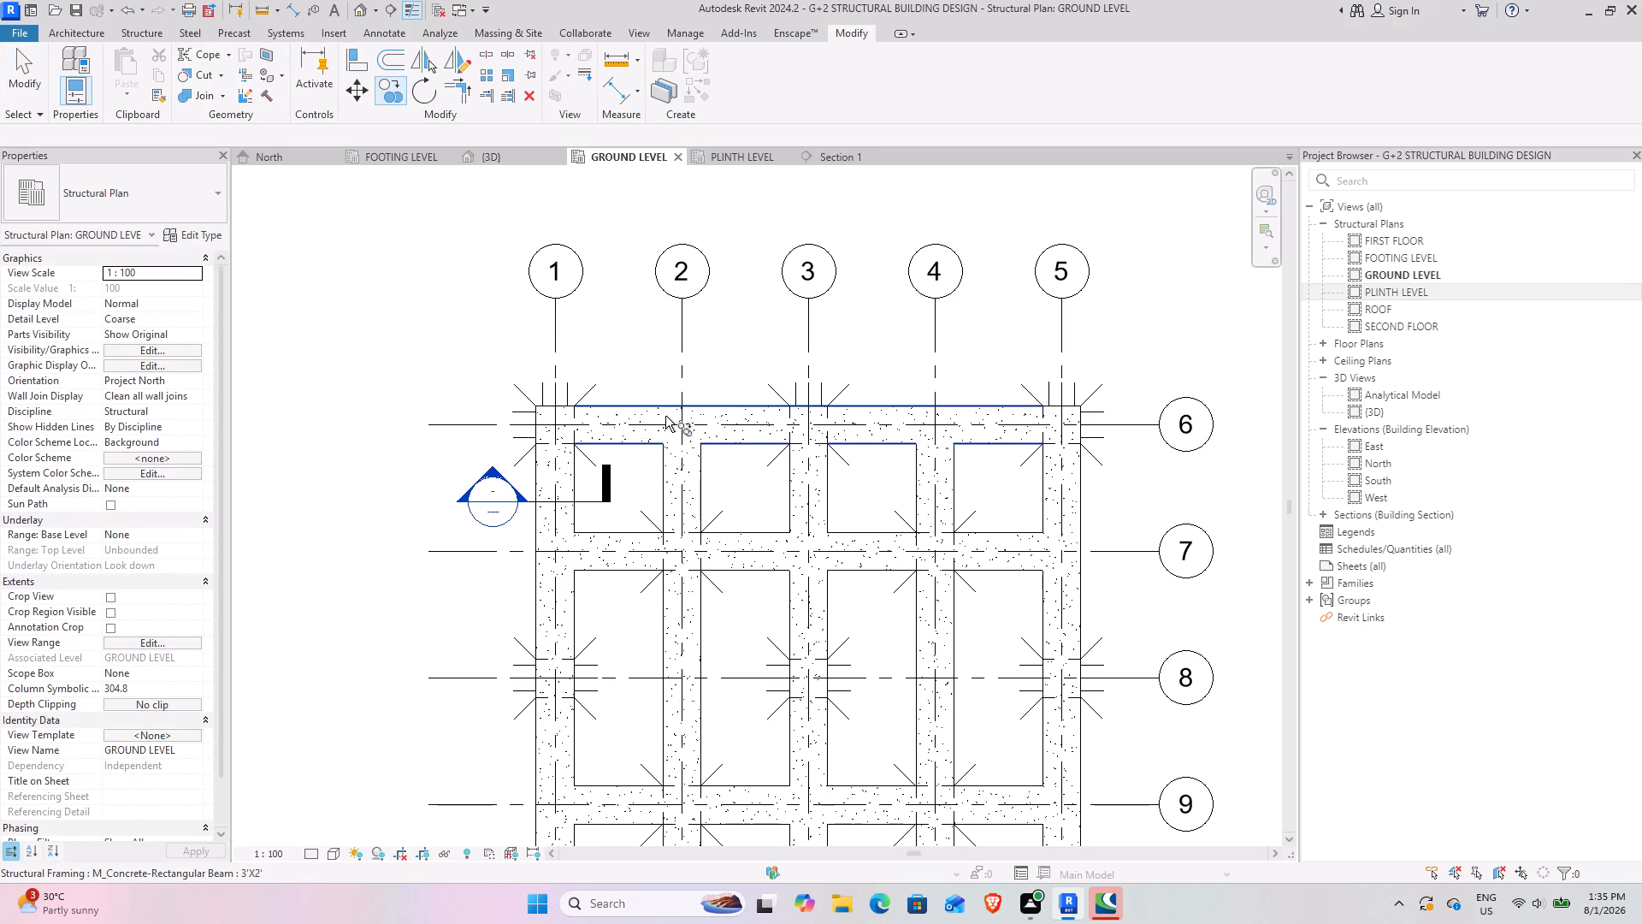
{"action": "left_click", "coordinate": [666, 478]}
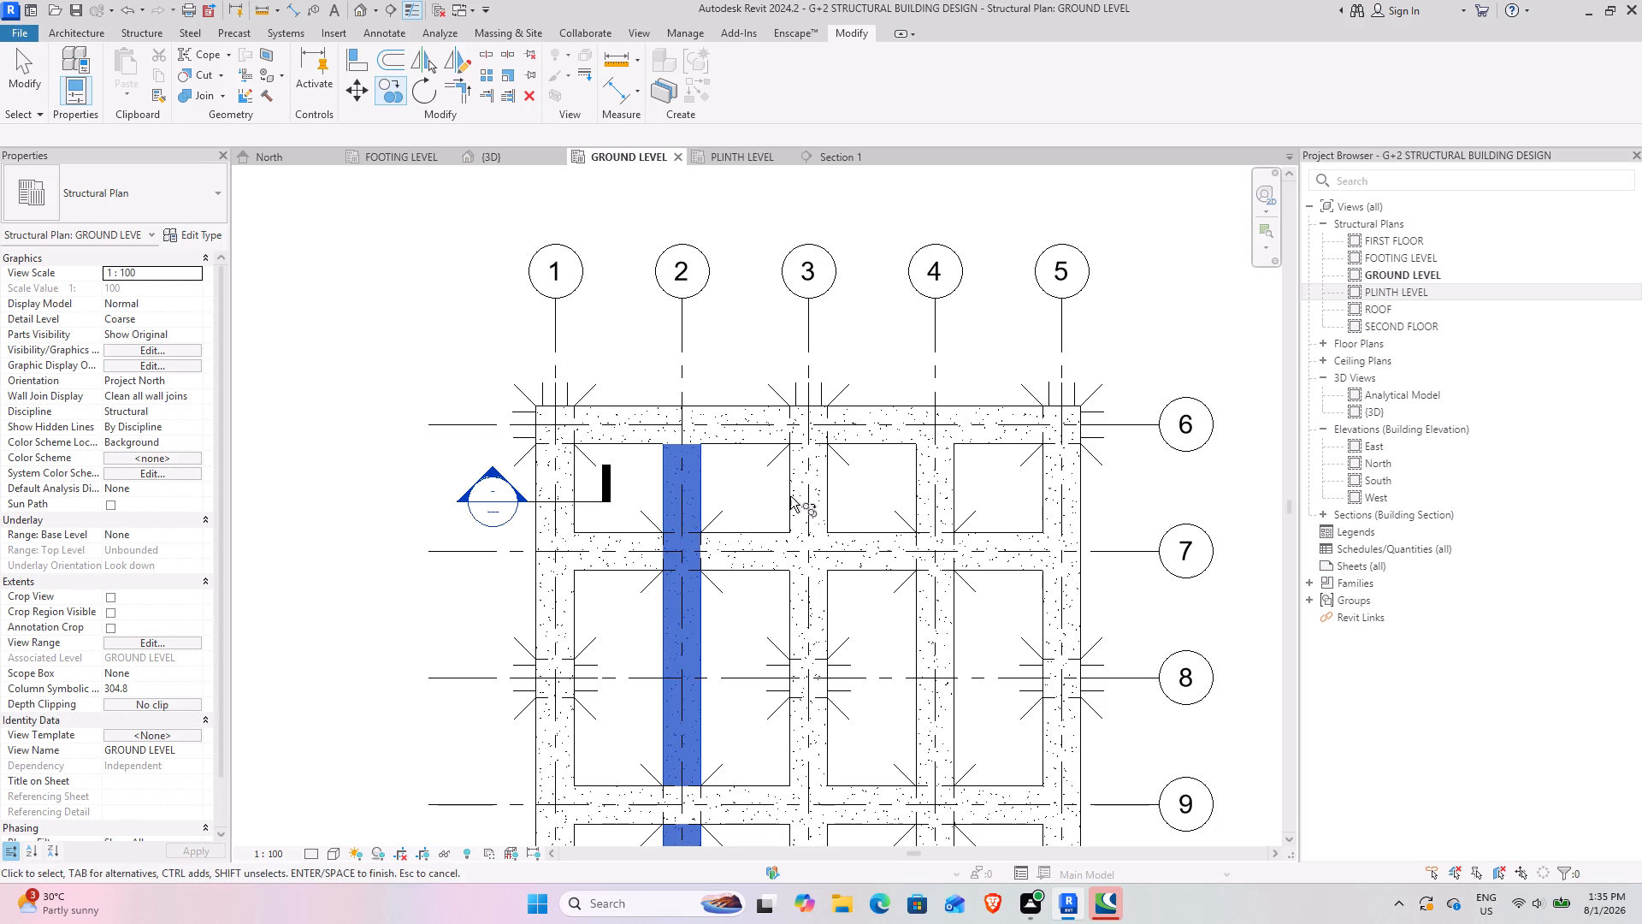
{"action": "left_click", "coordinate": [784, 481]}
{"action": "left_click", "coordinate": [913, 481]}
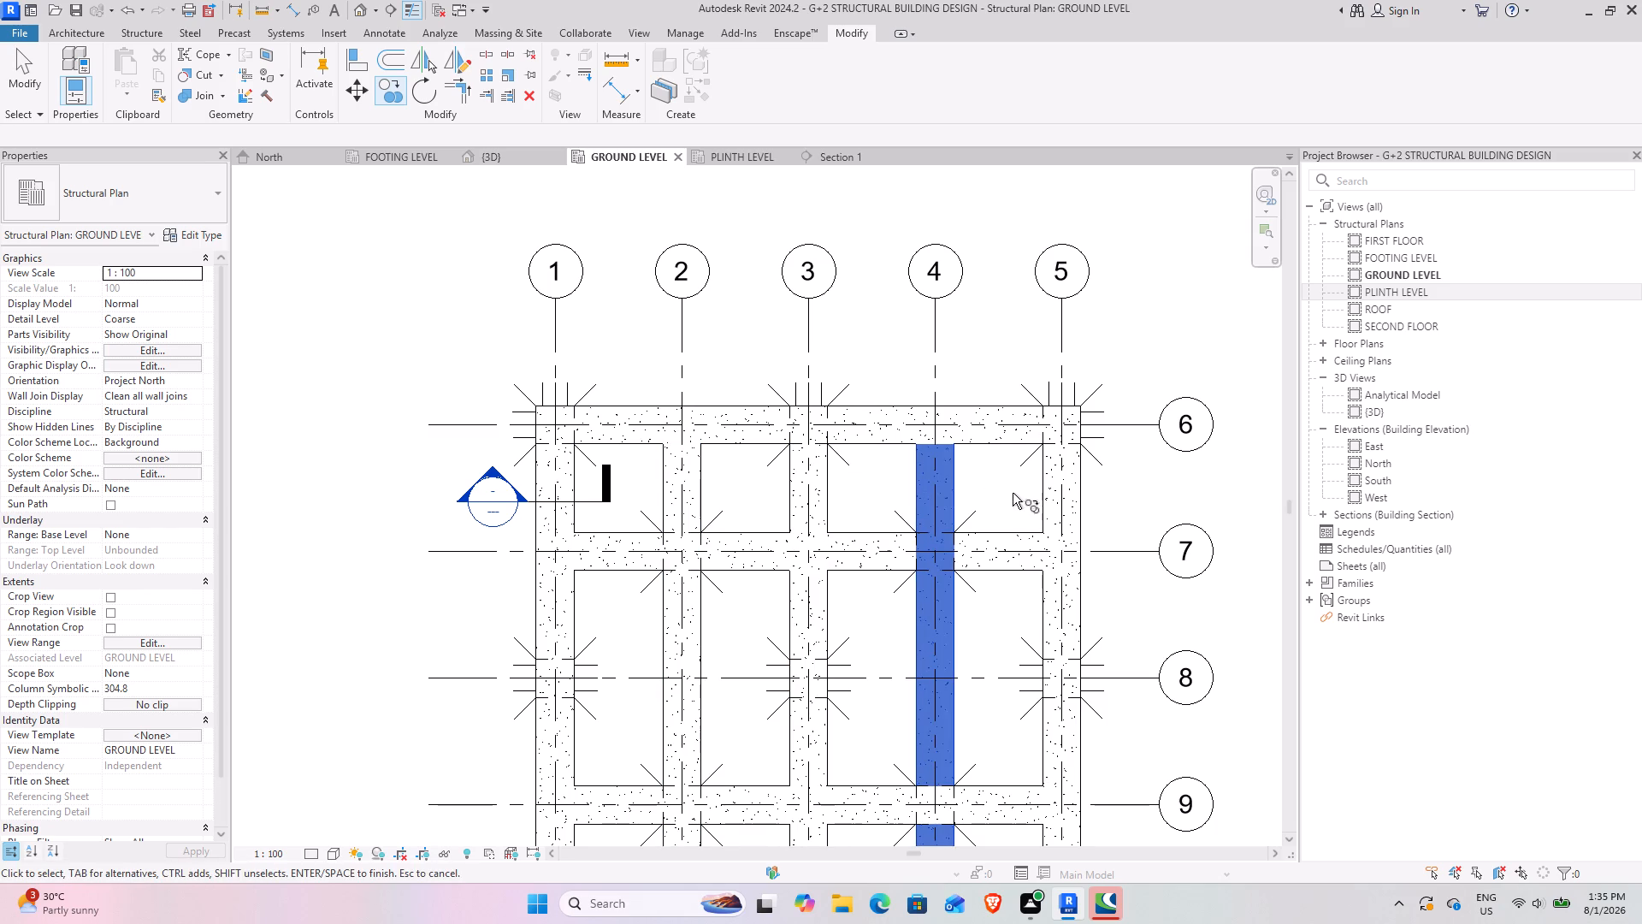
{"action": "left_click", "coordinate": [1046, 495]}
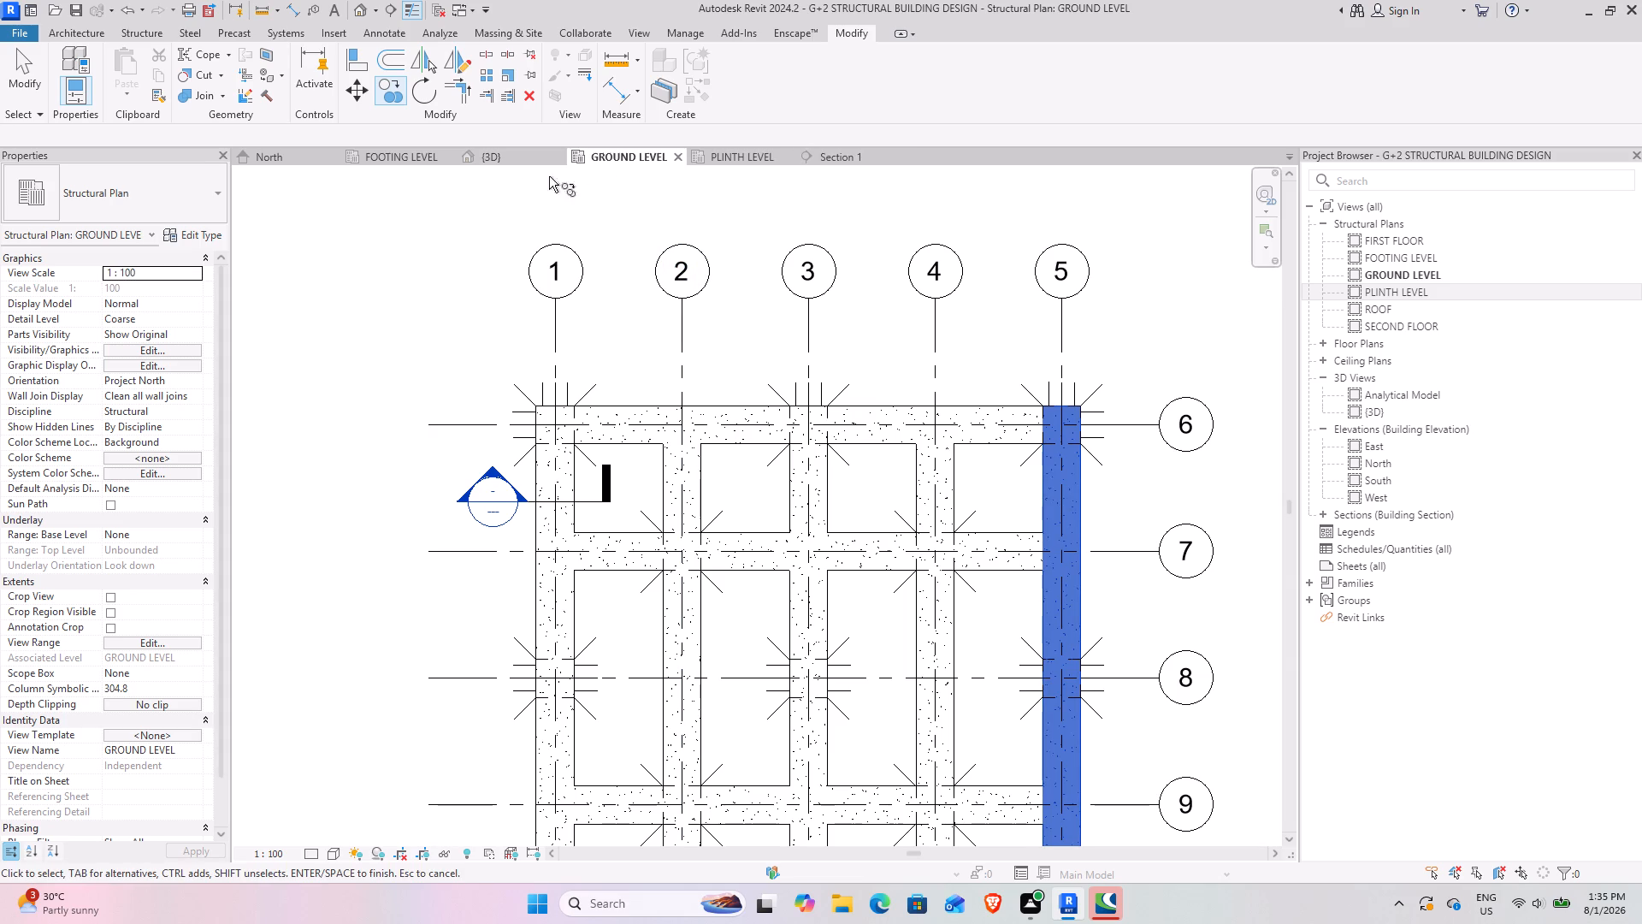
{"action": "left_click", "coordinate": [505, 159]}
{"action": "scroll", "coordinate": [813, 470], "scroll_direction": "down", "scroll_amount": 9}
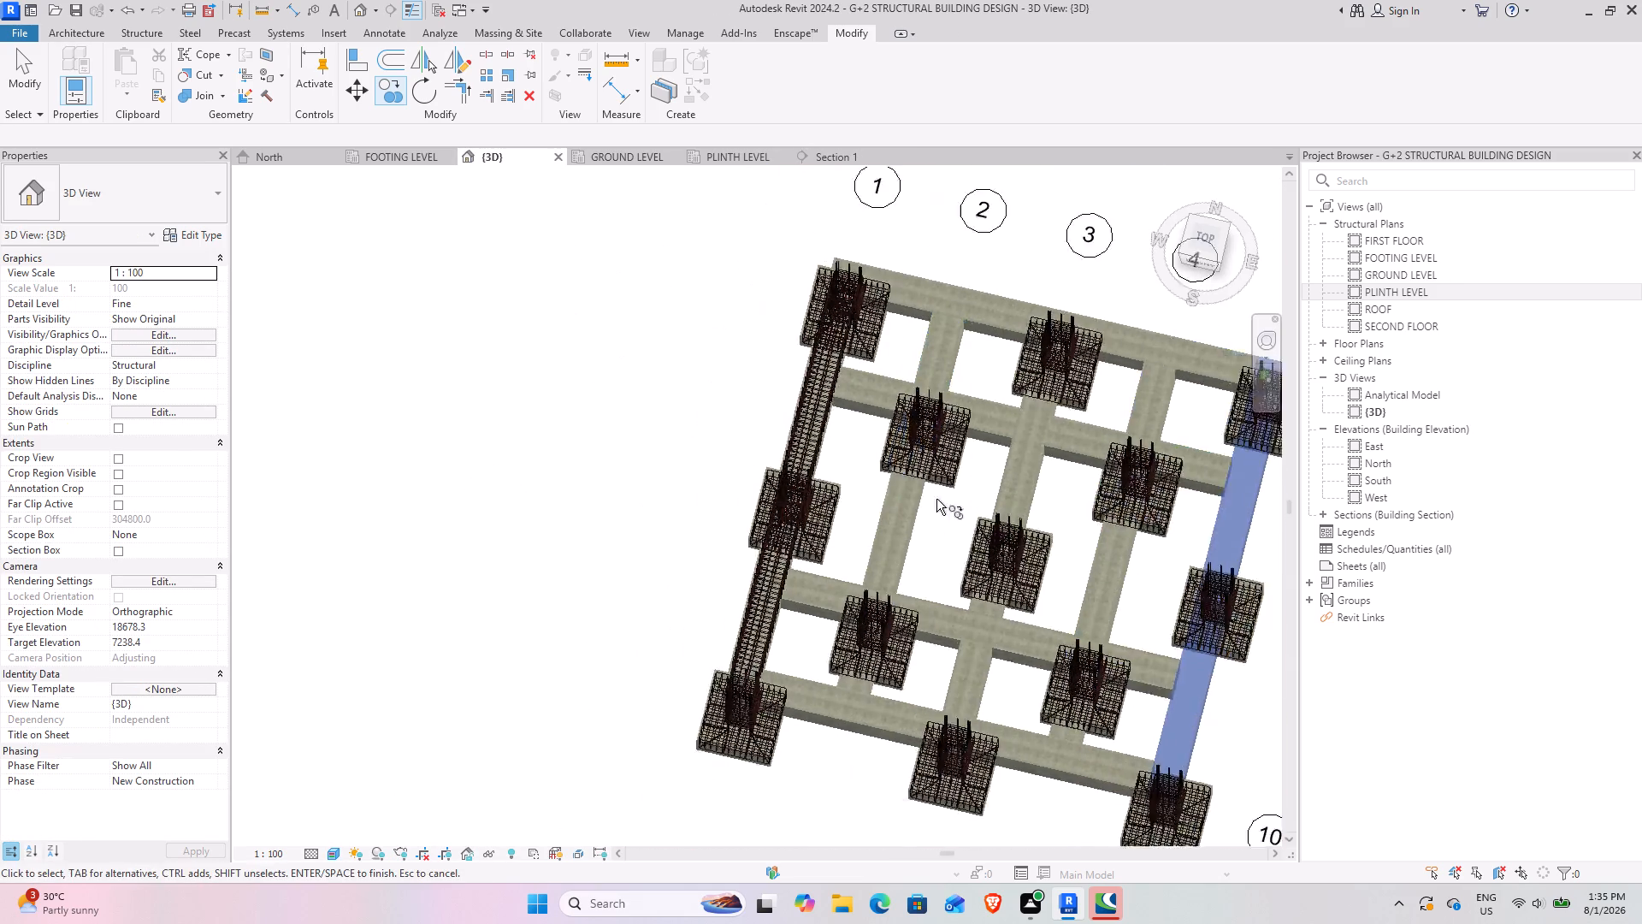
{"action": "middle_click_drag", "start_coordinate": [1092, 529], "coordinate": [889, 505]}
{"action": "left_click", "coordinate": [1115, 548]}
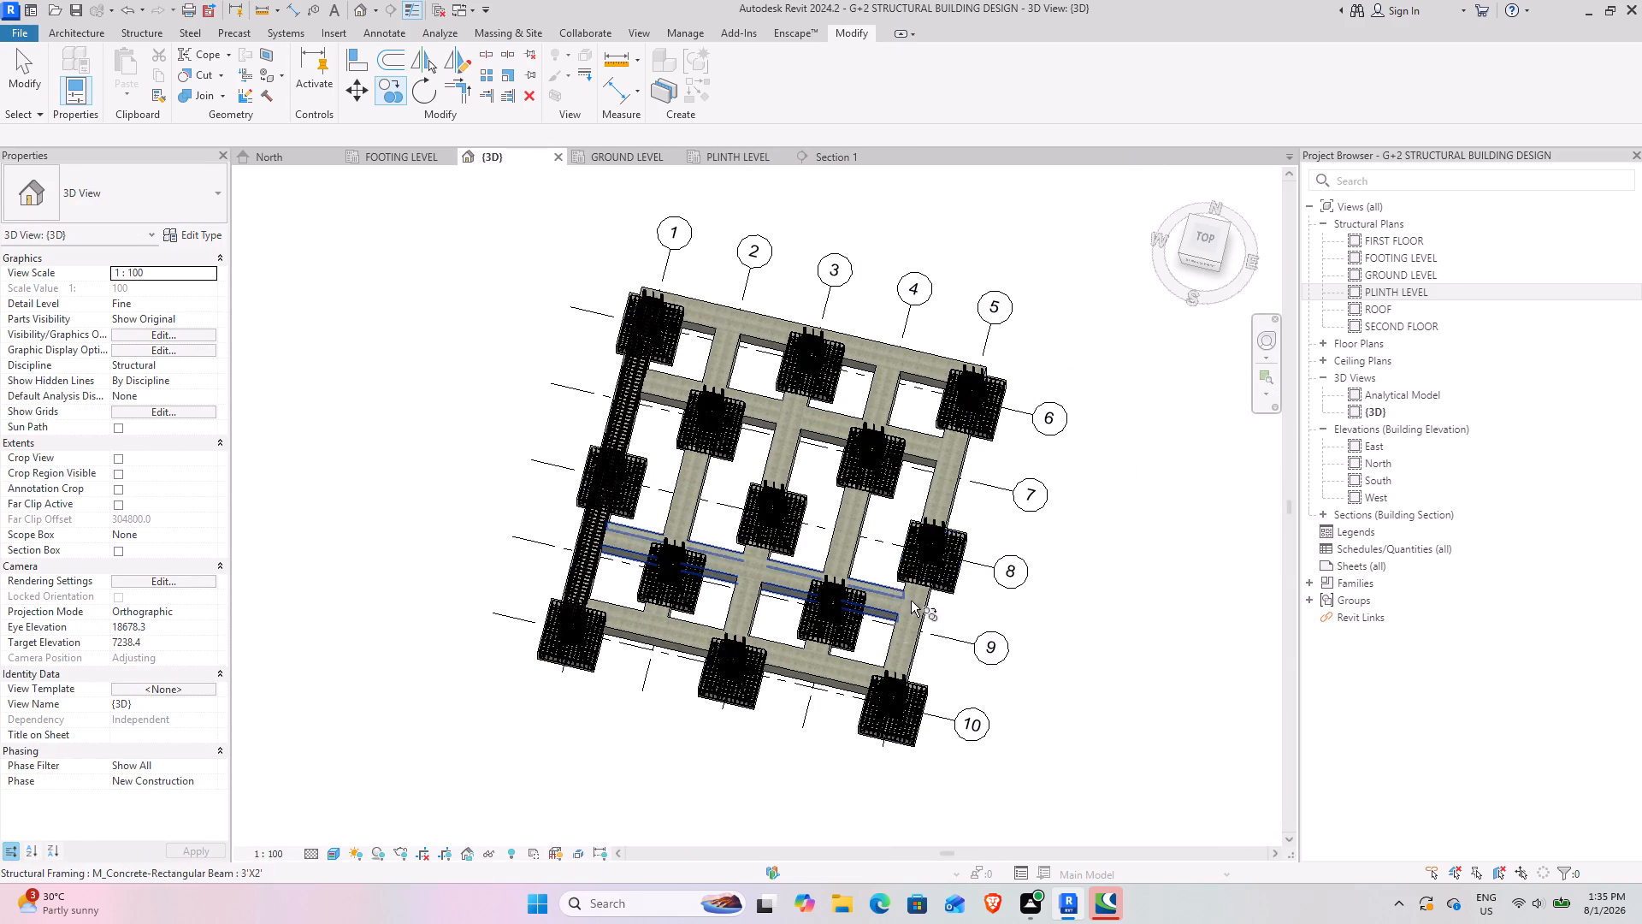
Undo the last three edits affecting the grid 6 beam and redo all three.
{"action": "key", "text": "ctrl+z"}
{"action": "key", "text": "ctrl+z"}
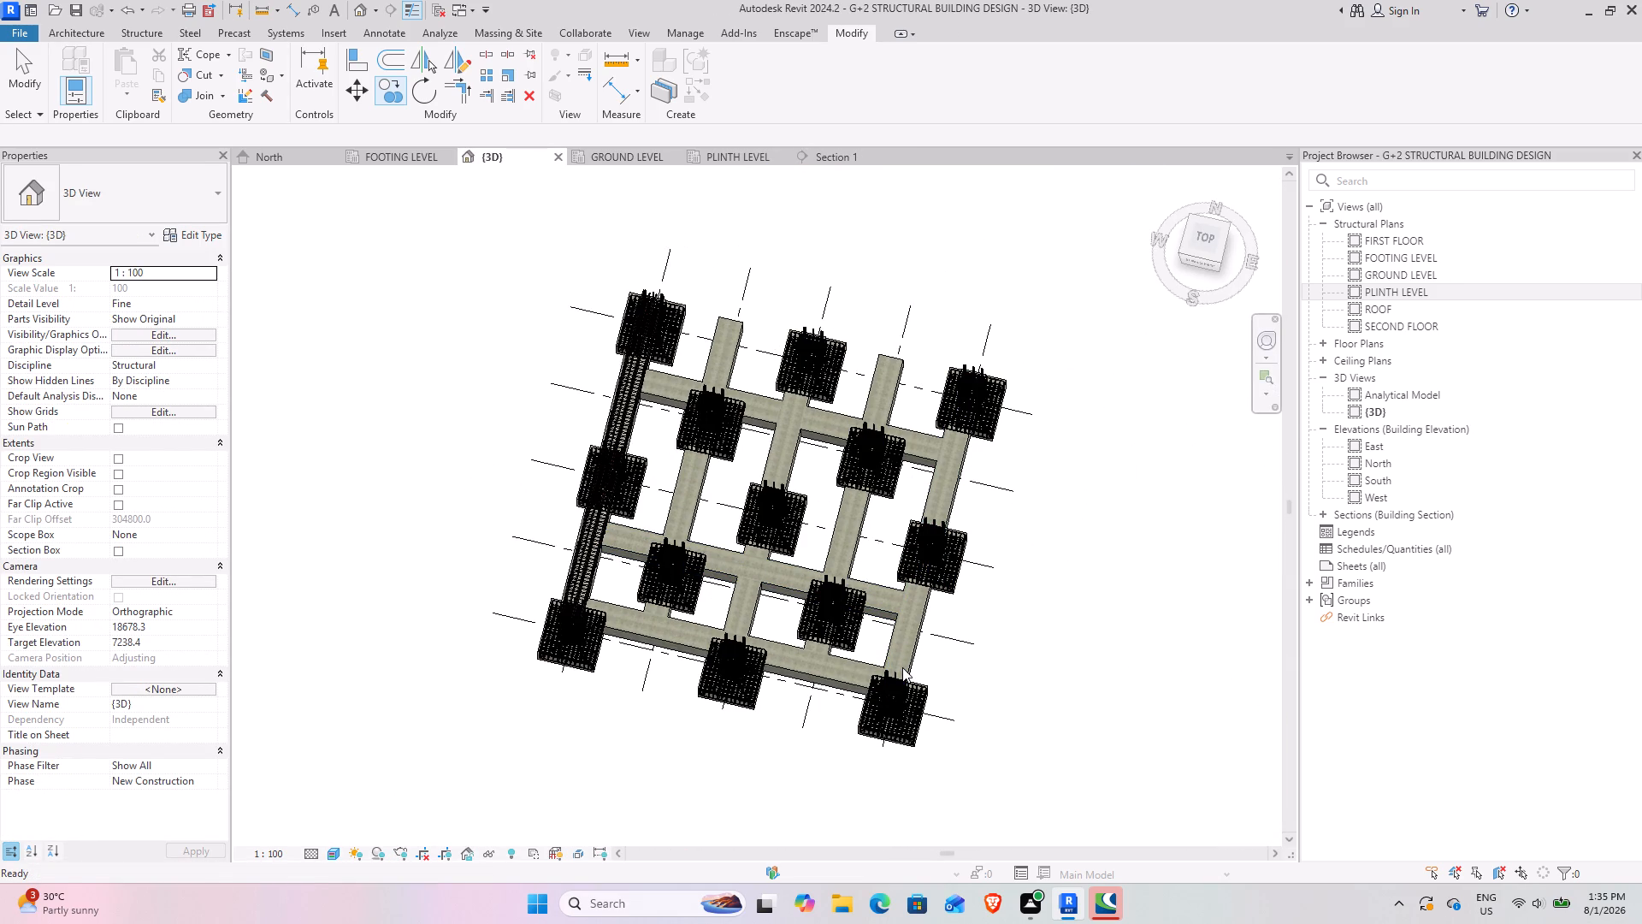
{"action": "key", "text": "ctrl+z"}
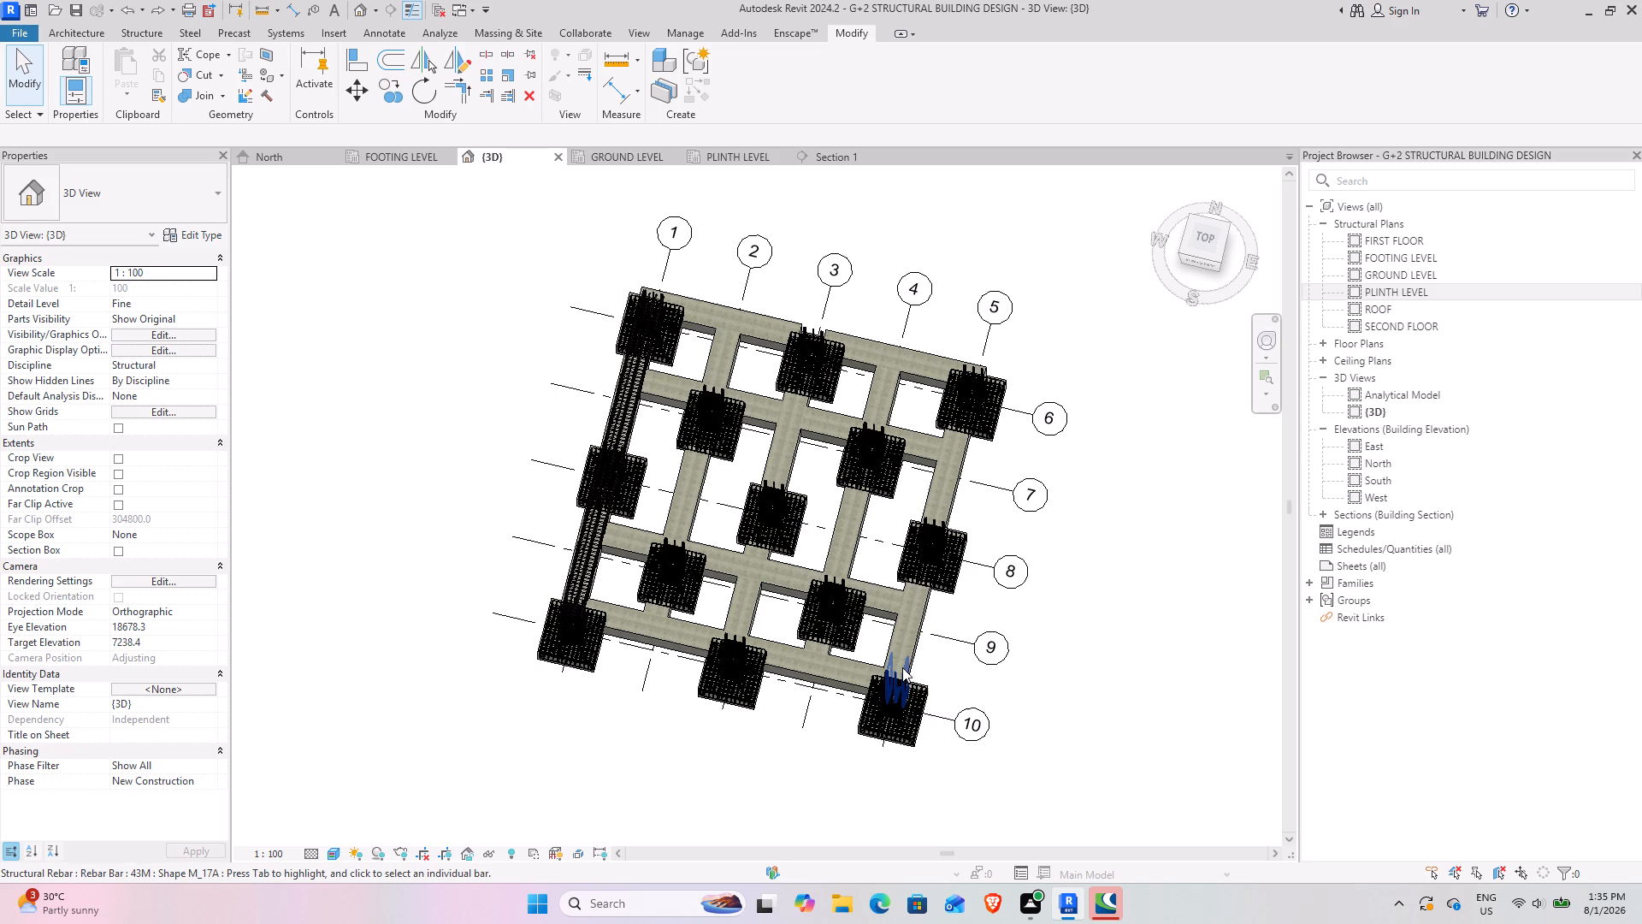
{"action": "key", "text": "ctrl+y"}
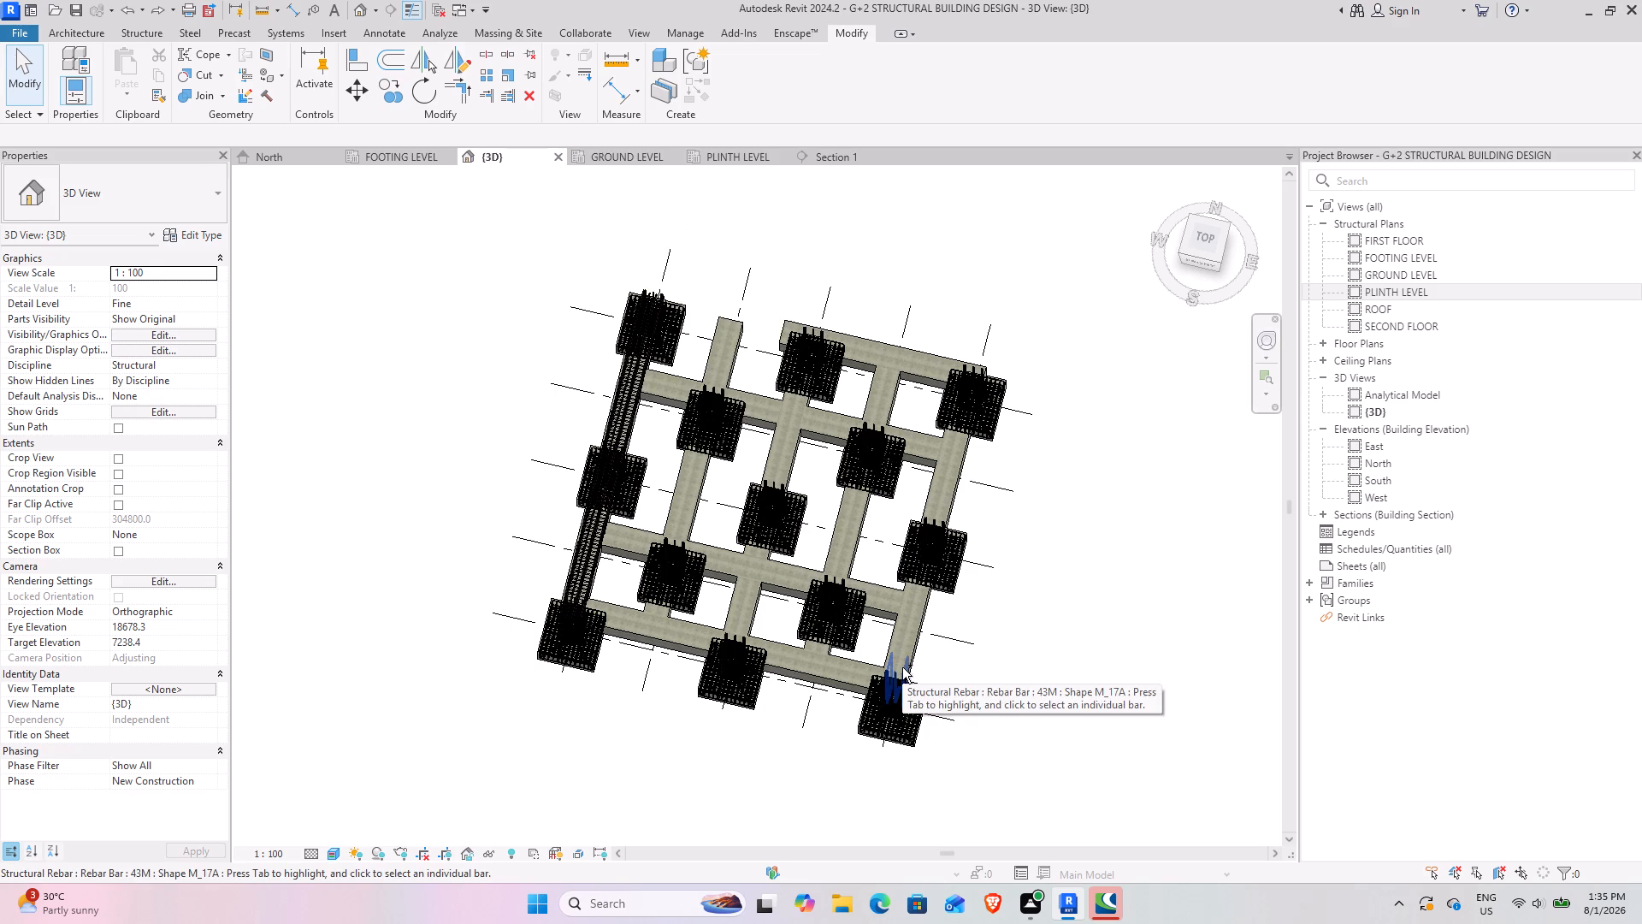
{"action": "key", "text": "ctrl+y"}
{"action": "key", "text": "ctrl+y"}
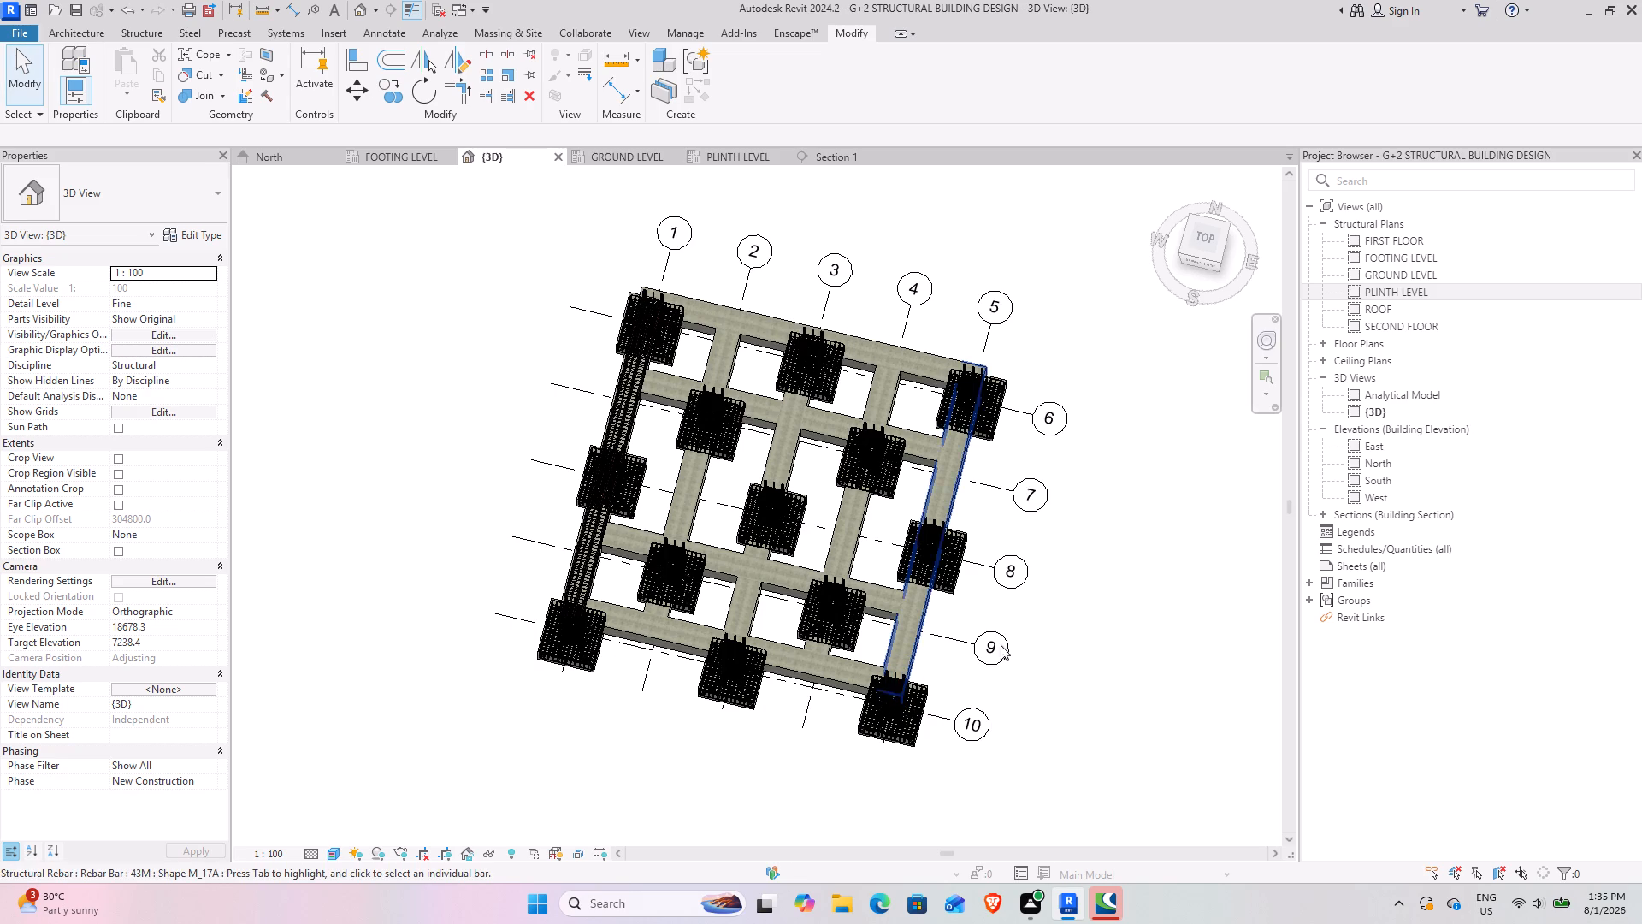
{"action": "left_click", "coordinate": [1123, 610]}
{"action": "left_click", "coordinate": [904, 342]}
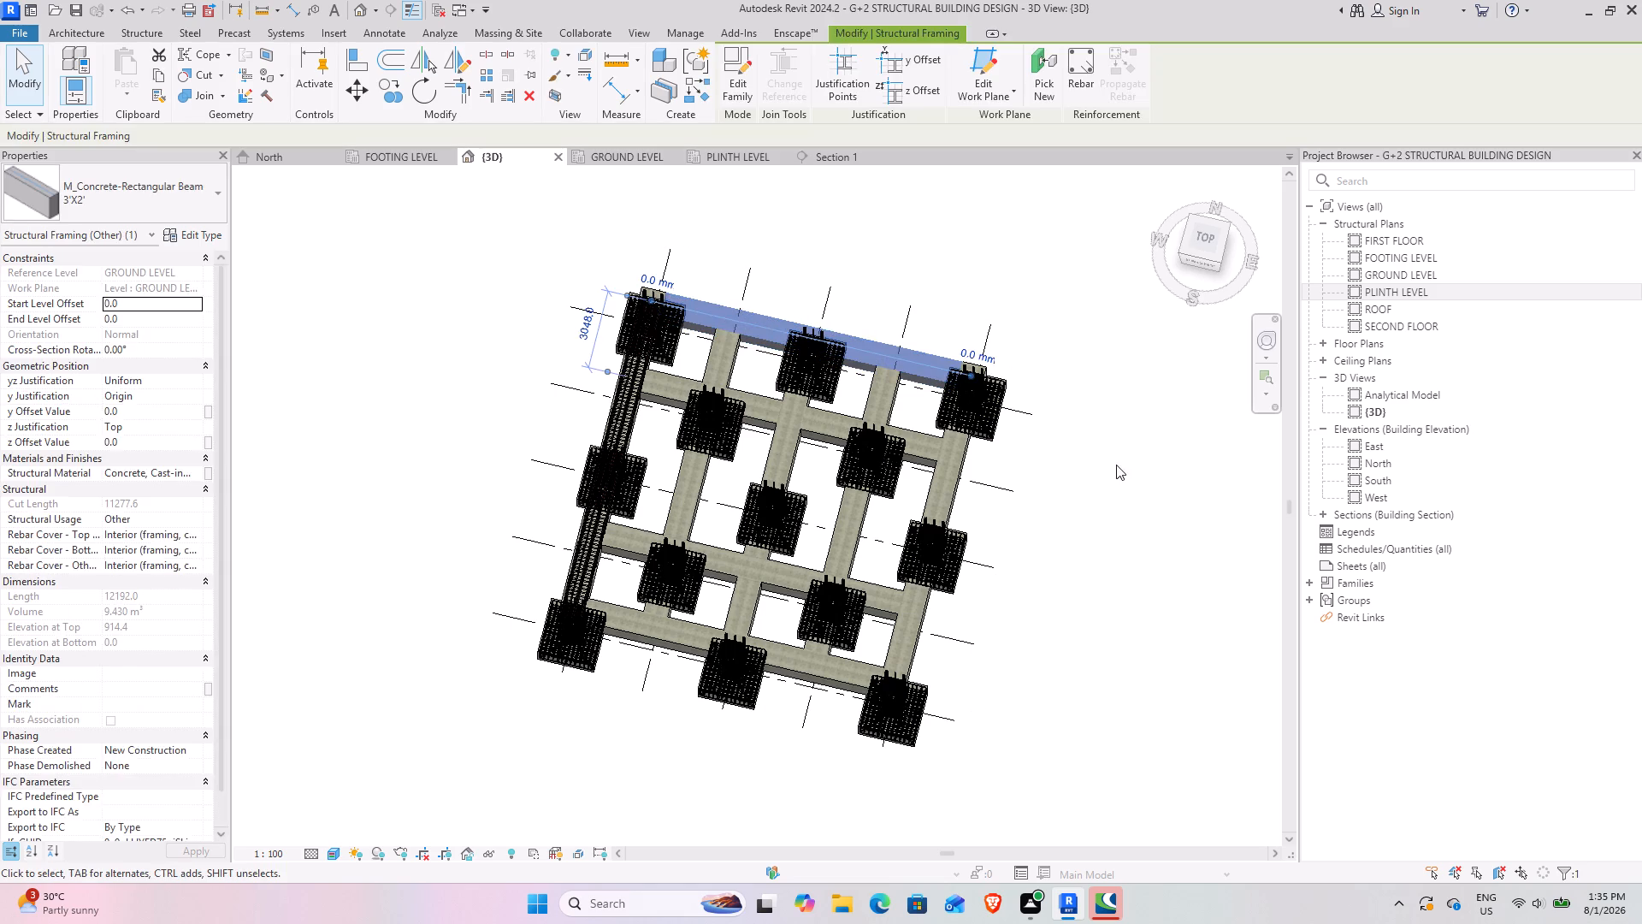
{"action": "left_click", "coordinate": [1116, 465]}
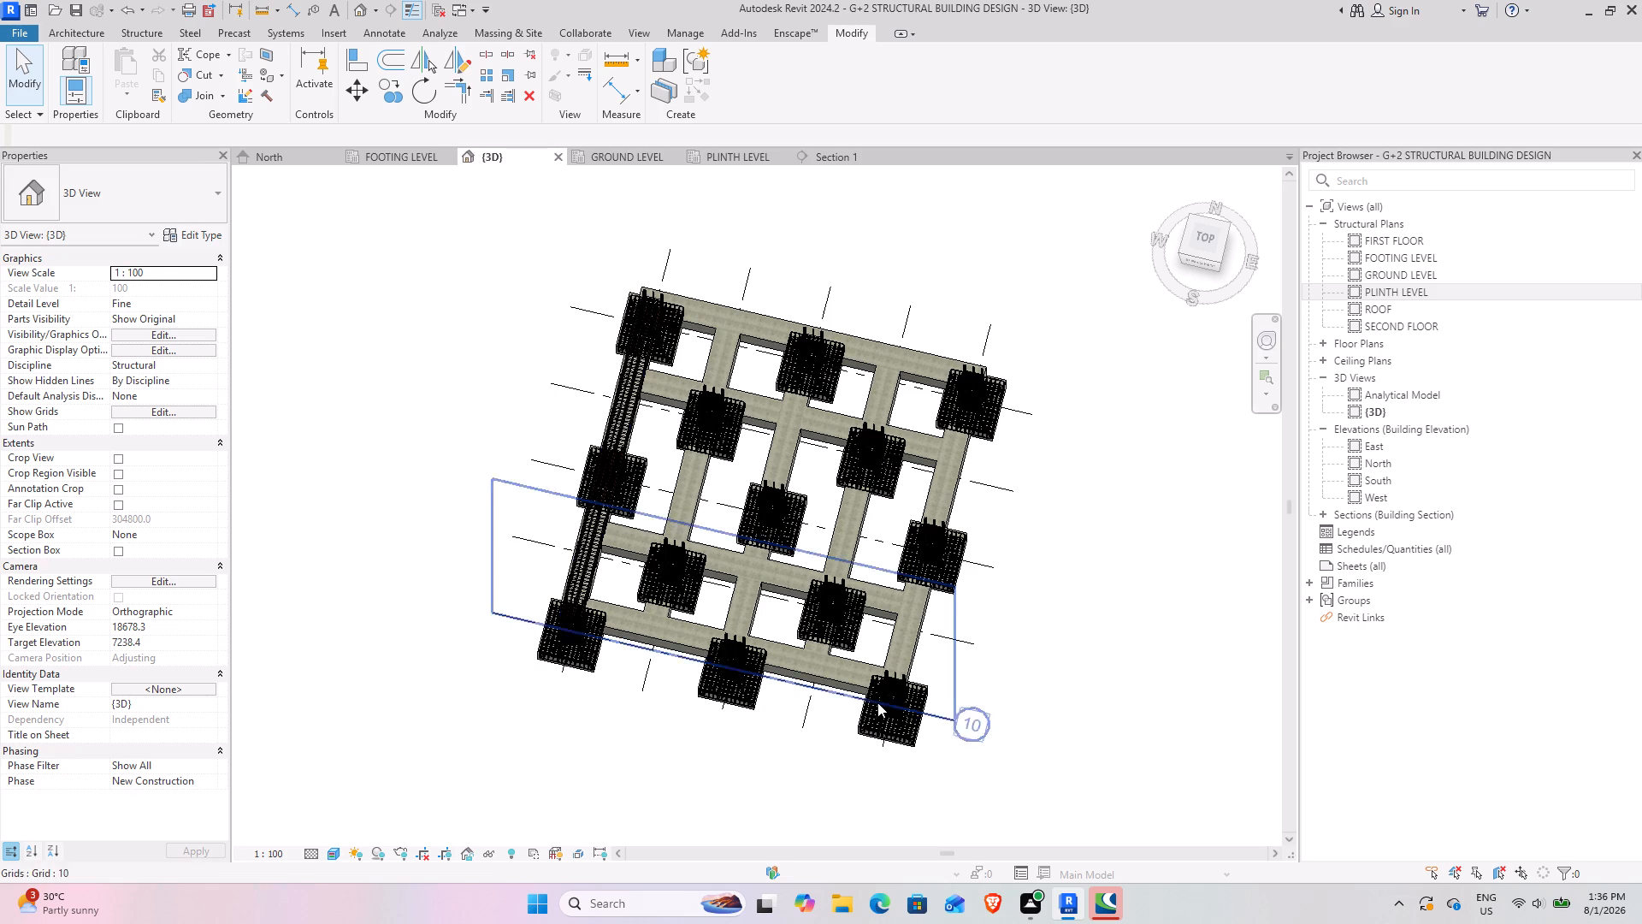
Examine the reinforced frame in 3D and the grid 1 beam's bent bar ends at the grid 10 corner column.
{"action": "scroll", "coordinate": [772, 563], "scroll_direction": "up", "scroll_amount": 2}
{"action": "middle_click_drag", "start_coordinate": [719, 624], "coordinate": [899, 366], "text": "shift"}
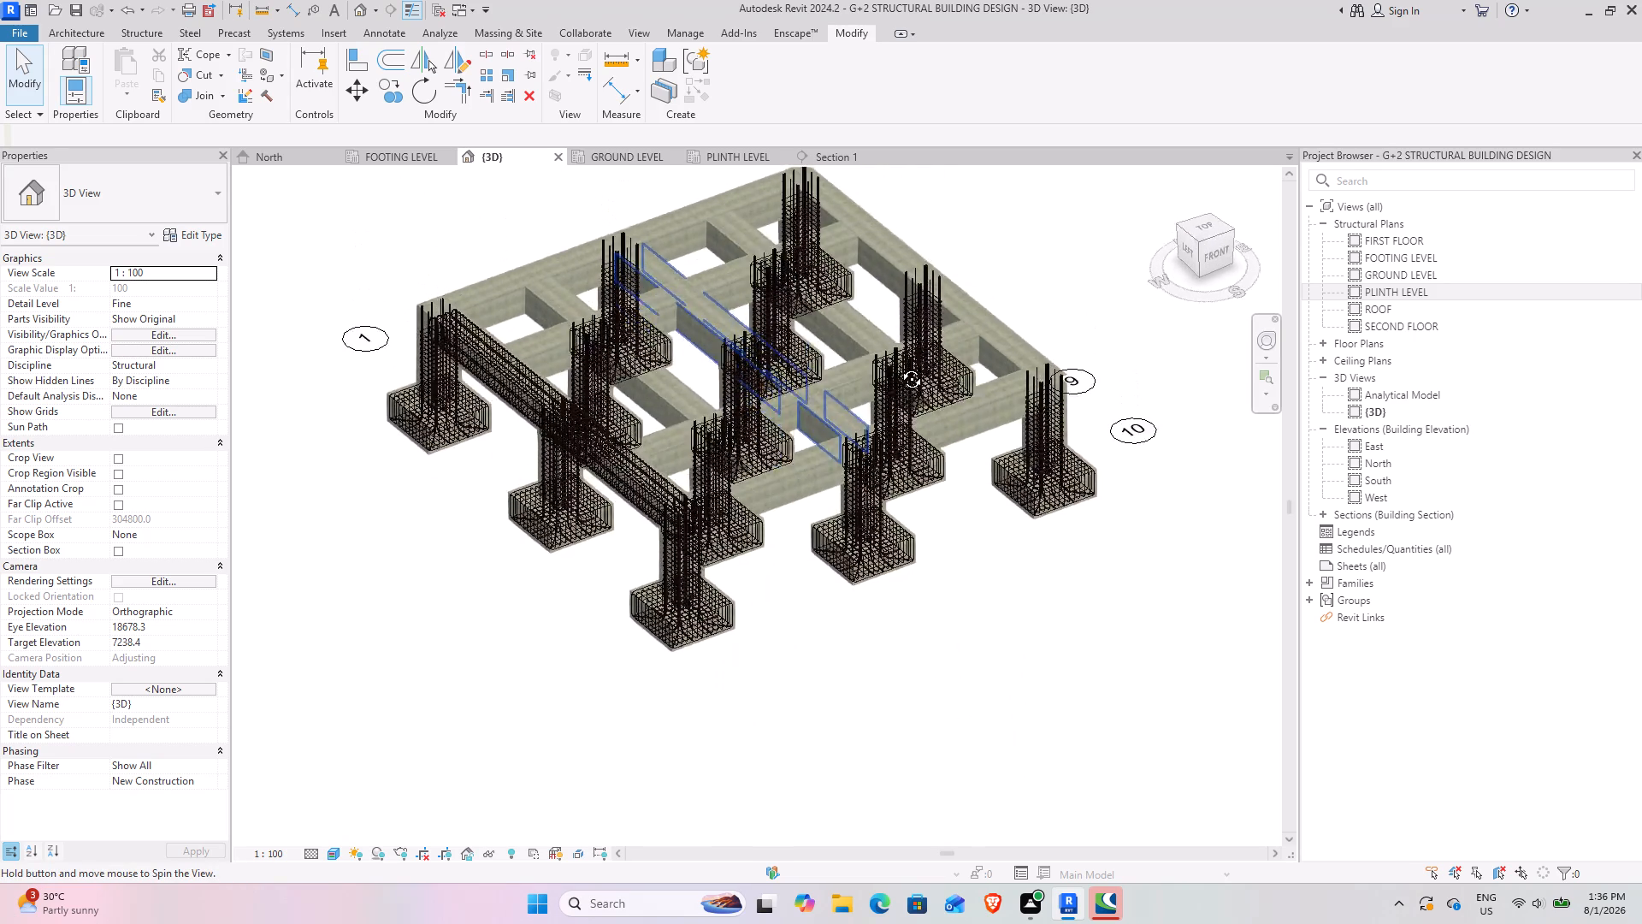
{"action": "middle_click_drag", "start_coordinate": [899, 366], "coordinate": [881, 327], "text": "shift"}
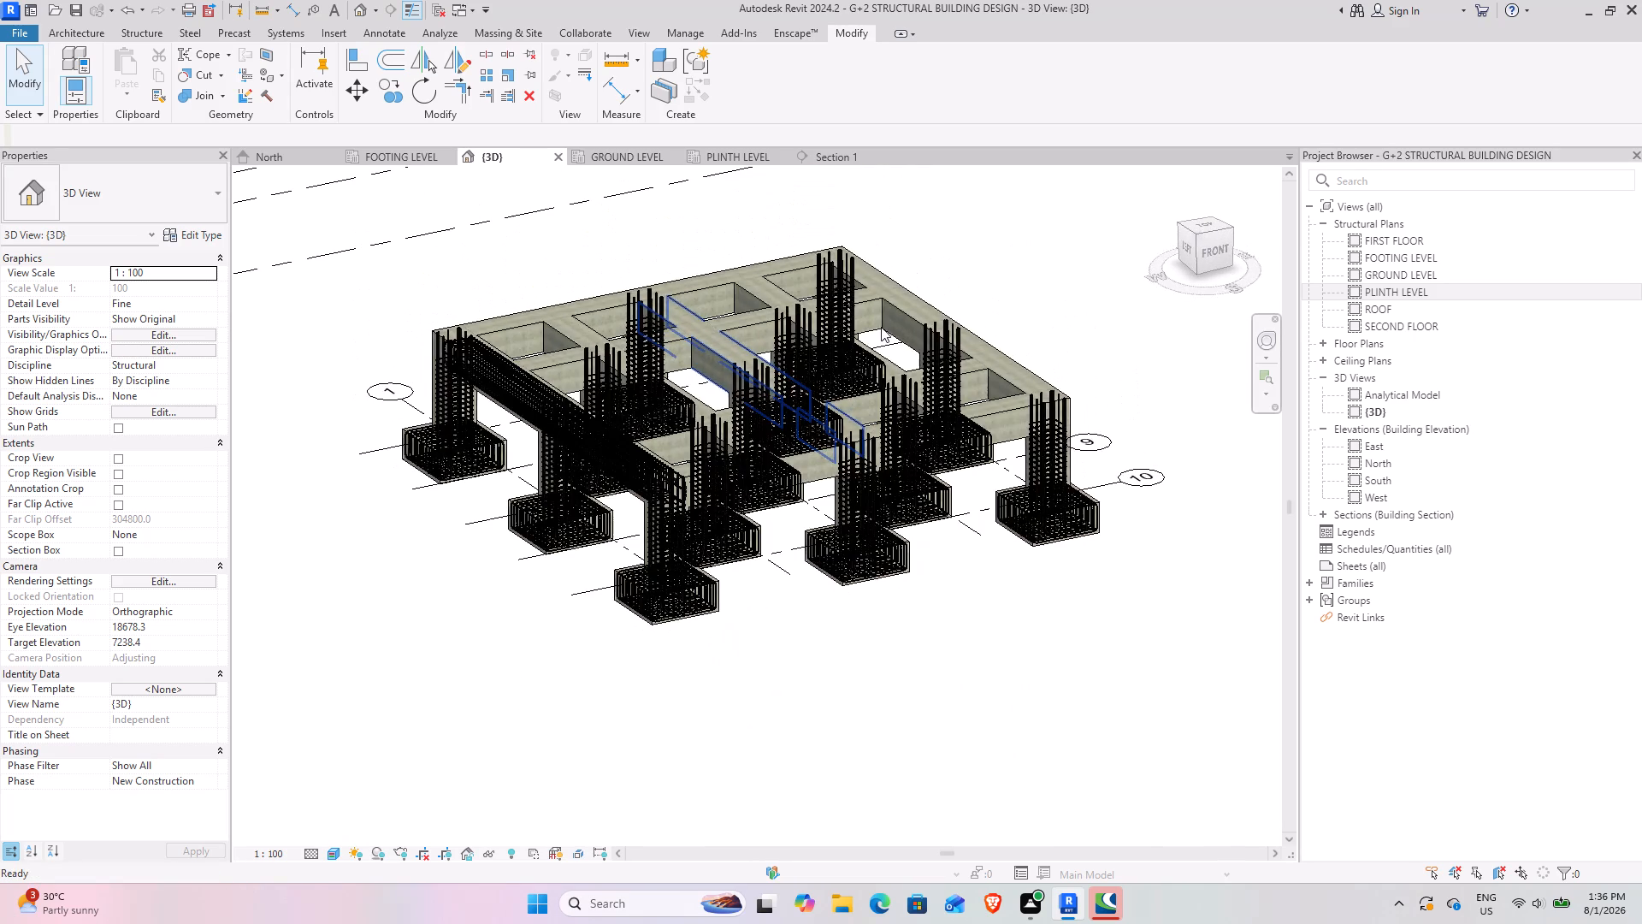
{"action": "middle_click_drag", "start_coordinate": [877, 525], "coordinate": [800, 570], "text": "shift"}
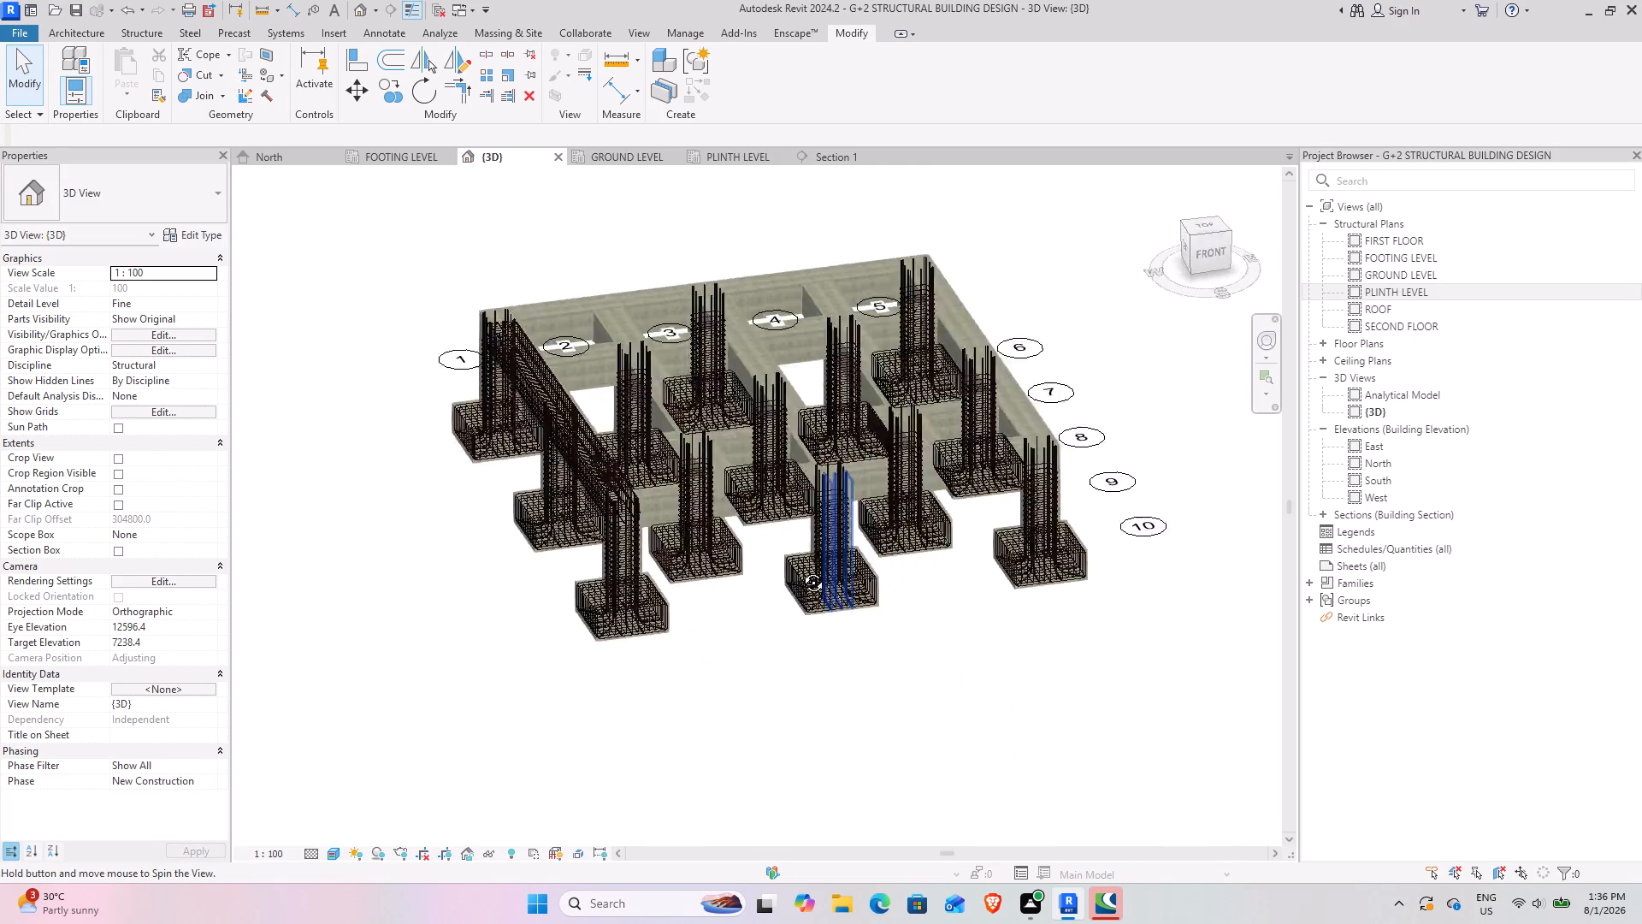
{"action": "middle_click_drag", "start_coordinate": [800, 570], "coordinate": [554, 566], "text": "shift"}
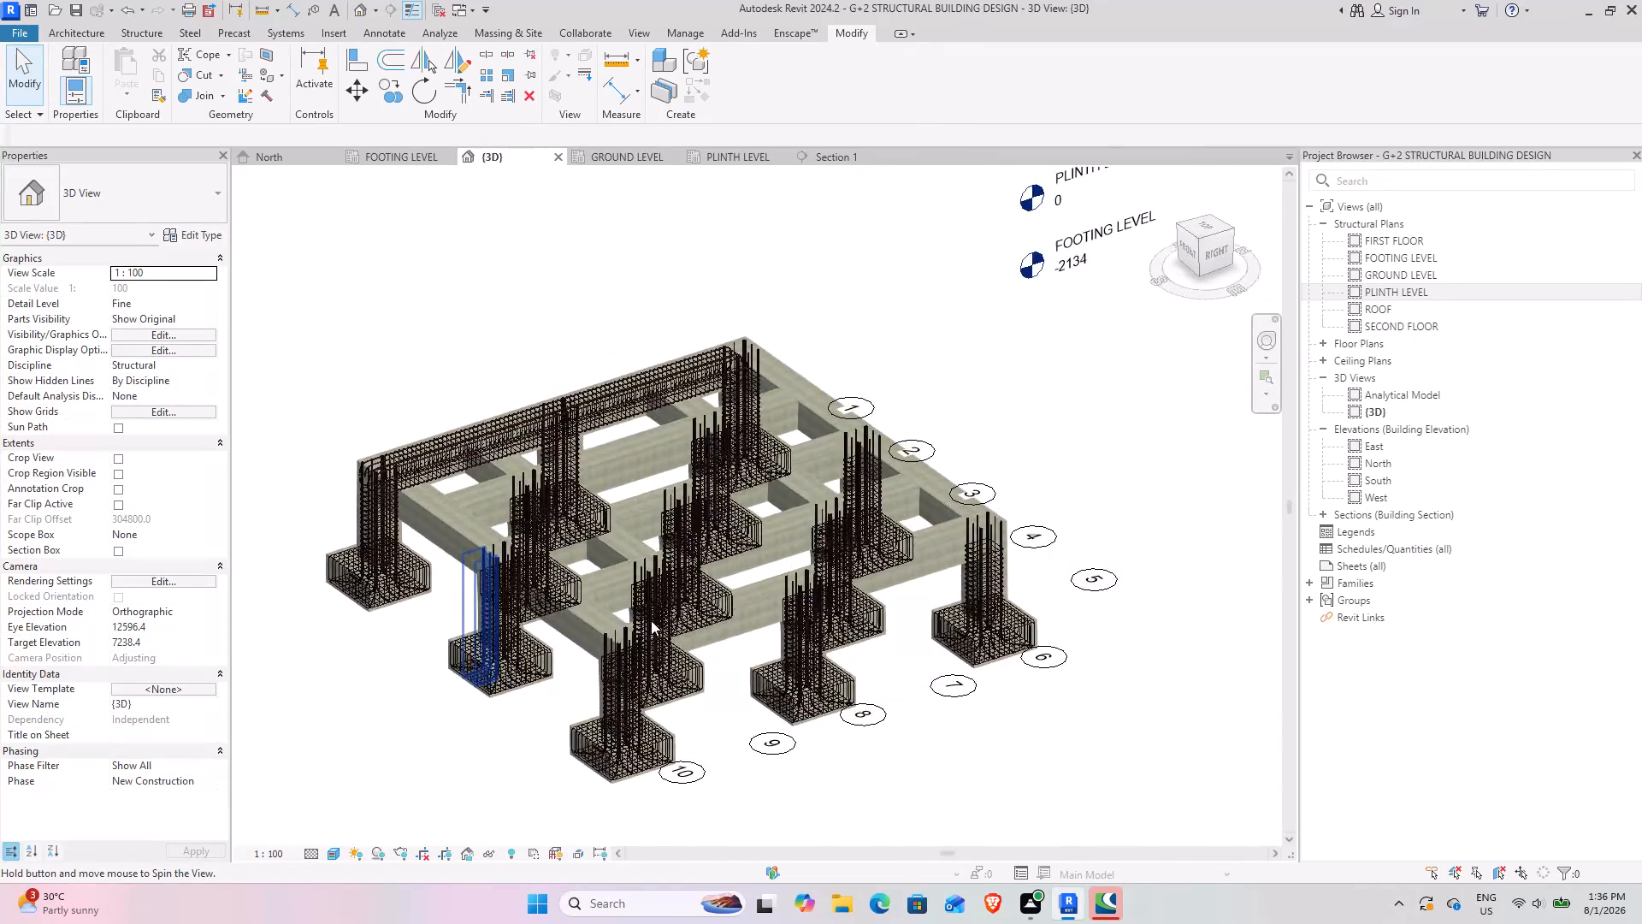
{"action": "scroll", "coordinate": [652, 622], "scroll_direction": "up", "scroll_amount": 5}
{"action": "middle_click_drag", "start_coordinate": [620, 661], "coordinate": [913, 778], "text": "shift"}
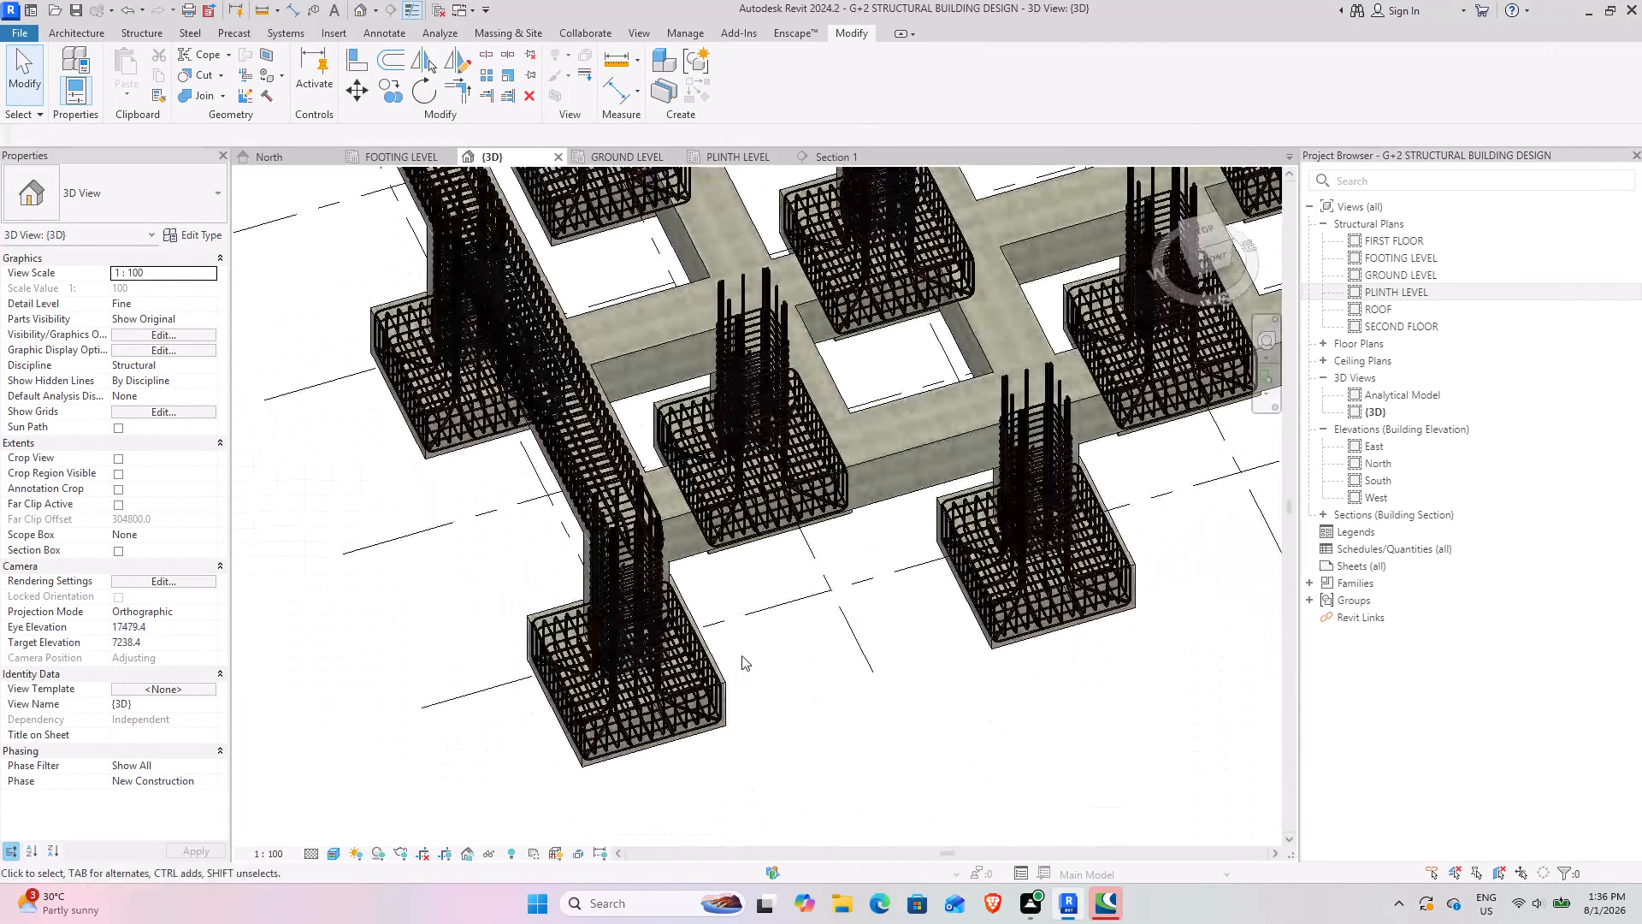
{"action": "middle_click_drag", "start_coordinate": [730, 657], "coordinate": [907, 718], "text": "shift"}
{"action": "scroll", "coordinate": [902, 305], "scroll_direction": "up", "scroll_amount": 10}
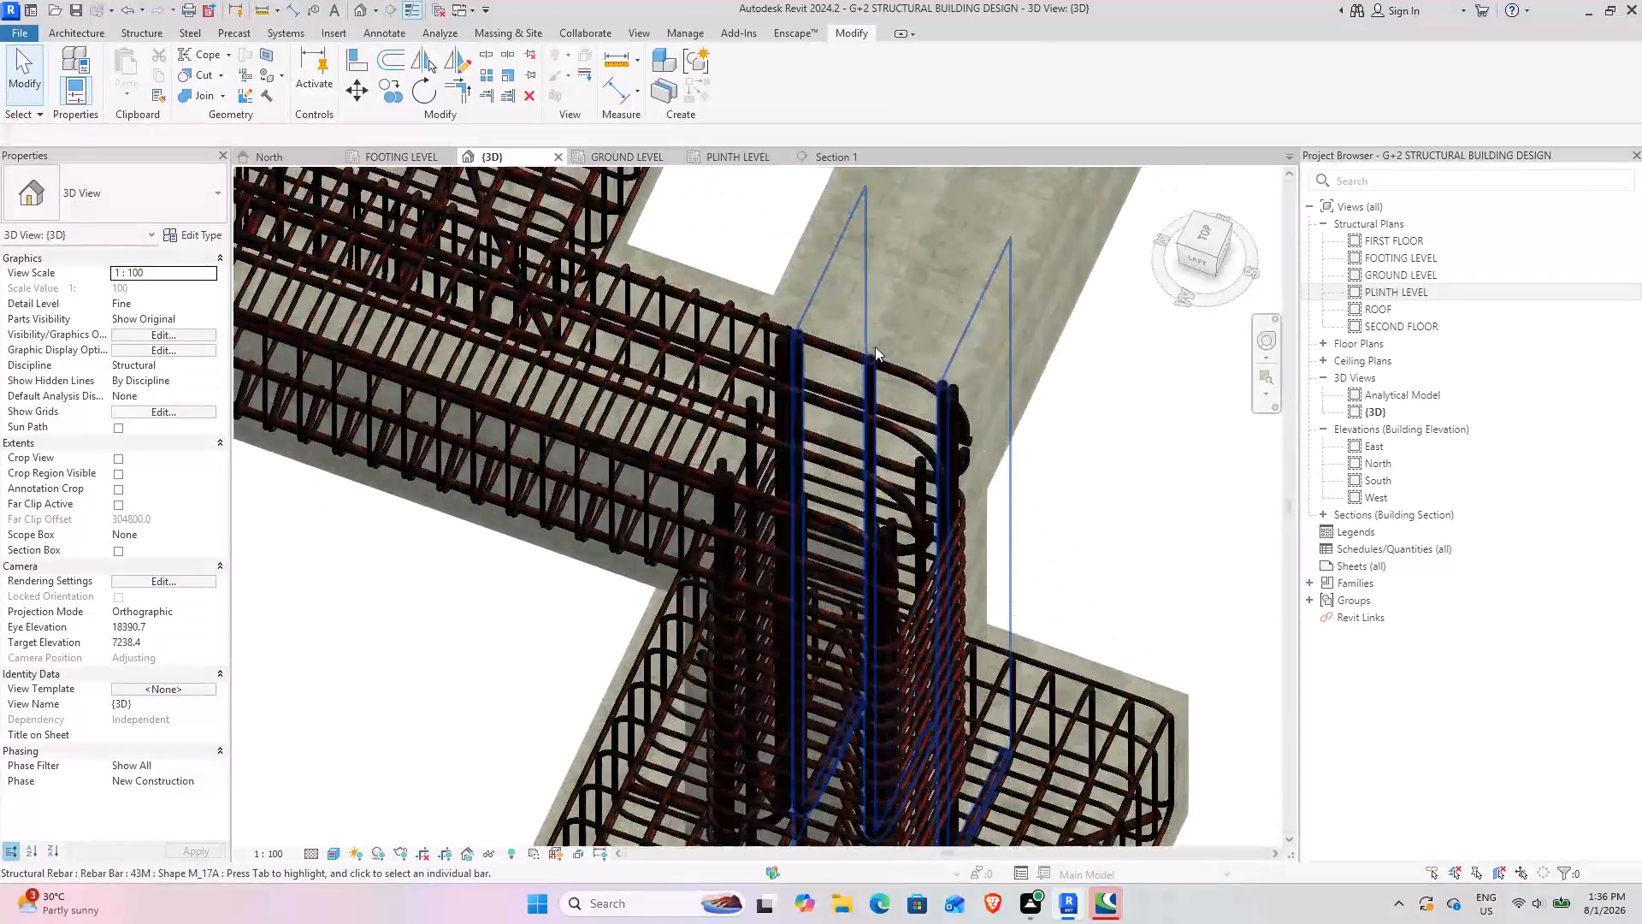
{"action": "scroll", "coordinate": [875, 346], "scroll_direction": "up", "scroll_amount": 2}
{"action": "middle_click_drag", "start_coordinate": [917, 455], "coordinate": [938, 361], "text": "shift"}
{"action": "middle_click_drag", "start_coordinate": [930, 353], "coordinate": [763, 634]}
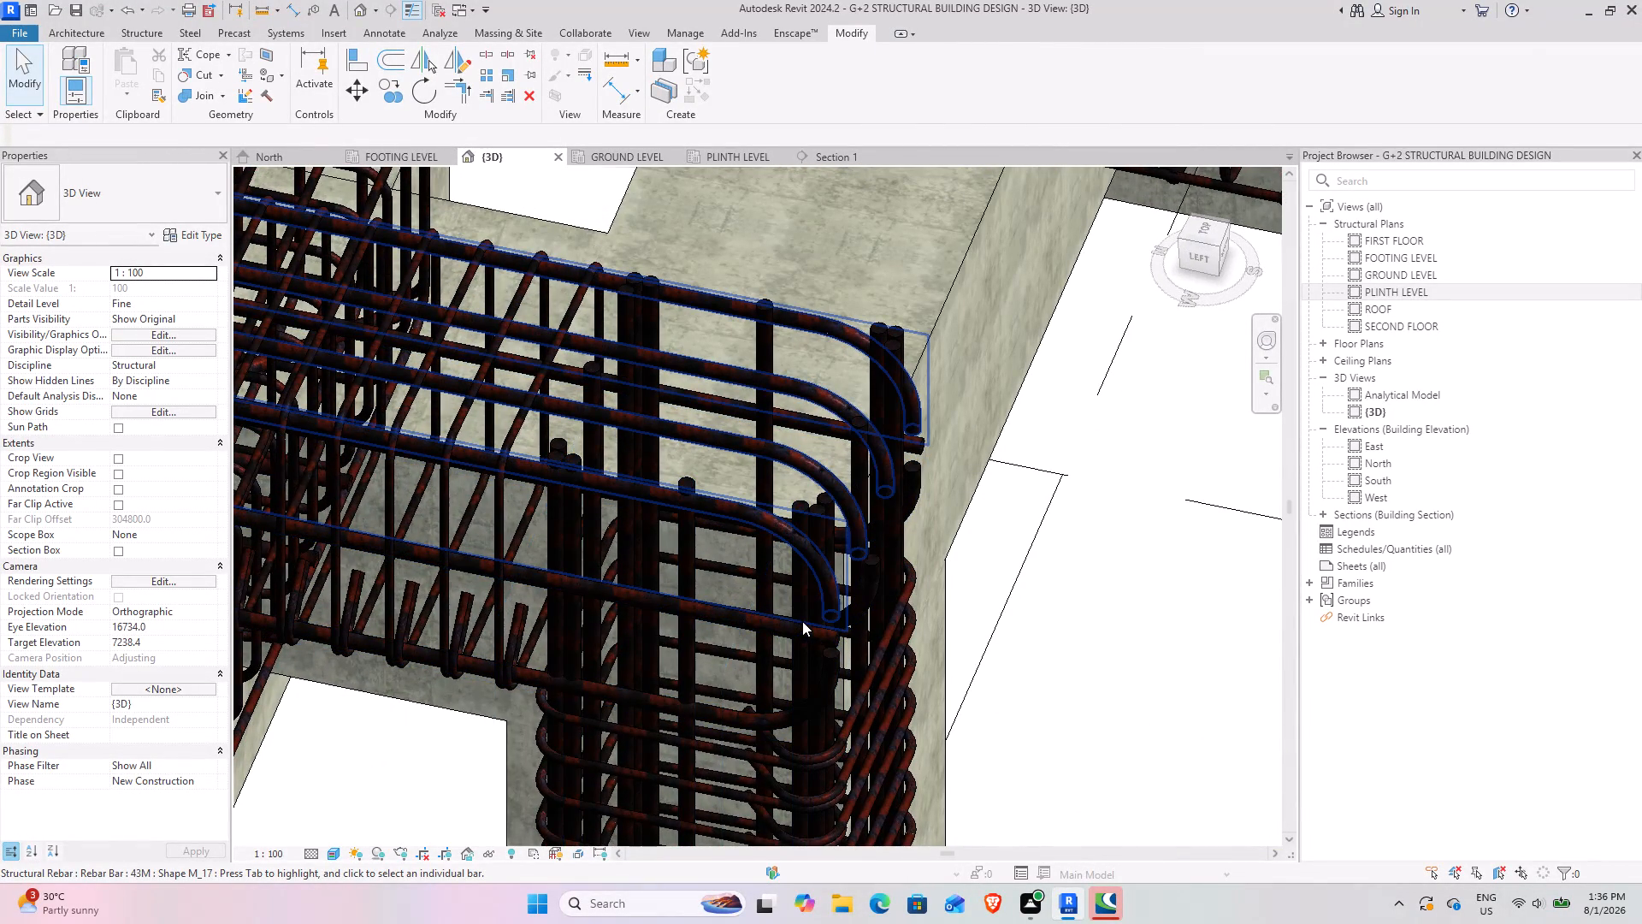
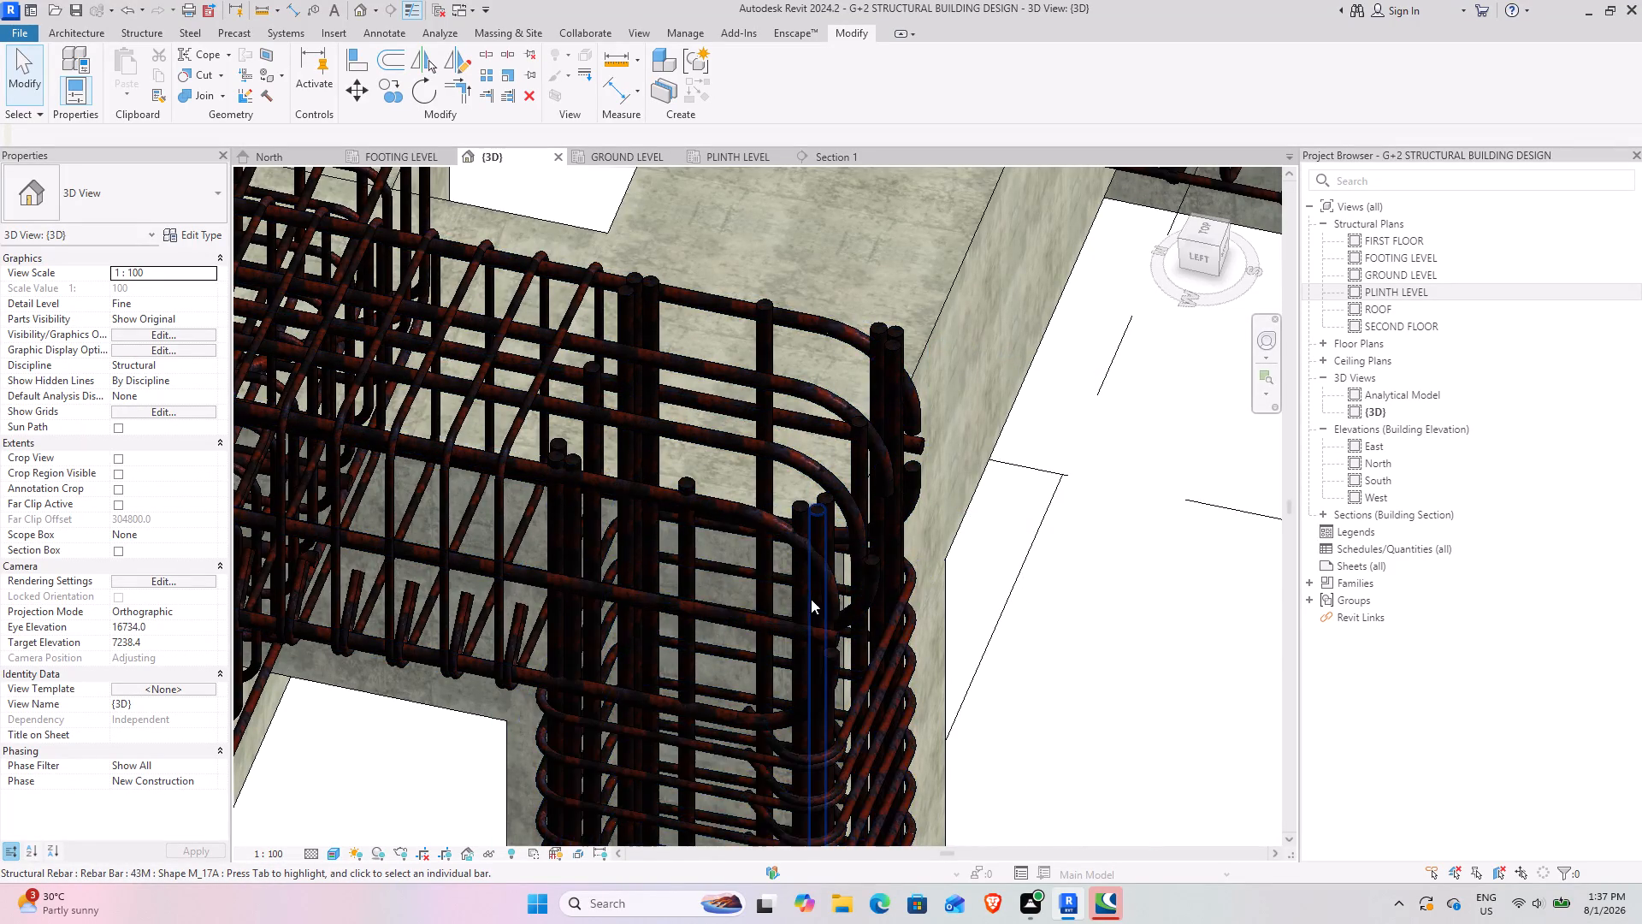
Examine the bent ends of the edge beam's upper 43M bar set at the corner column and the adjacent footing reinforcement.
{"action": "scroll", "coordinate": [811, 599], "scroll_direction": "down", "scroll_amount": 8}
{"action": "scroll", "coordinate": [742, 534], "scroll_direction": "down", "scroll_amount": 4}
{"action": "middle_click_drag", "start_coordinate": [809, 520], "coordinate": [789, 714]}
{"action": "scroll", "coordinate": [723, 714], "scroll_direction": "up", "scroll_amount": 8}
{"action": "middle_click_drag", "start_coordinate": [768, 701], "coordinate": [766, 568]}
{"action": "scroll", "coordinate": [737, 611], "scroll_direction": "up", "scroll_amount": 3}
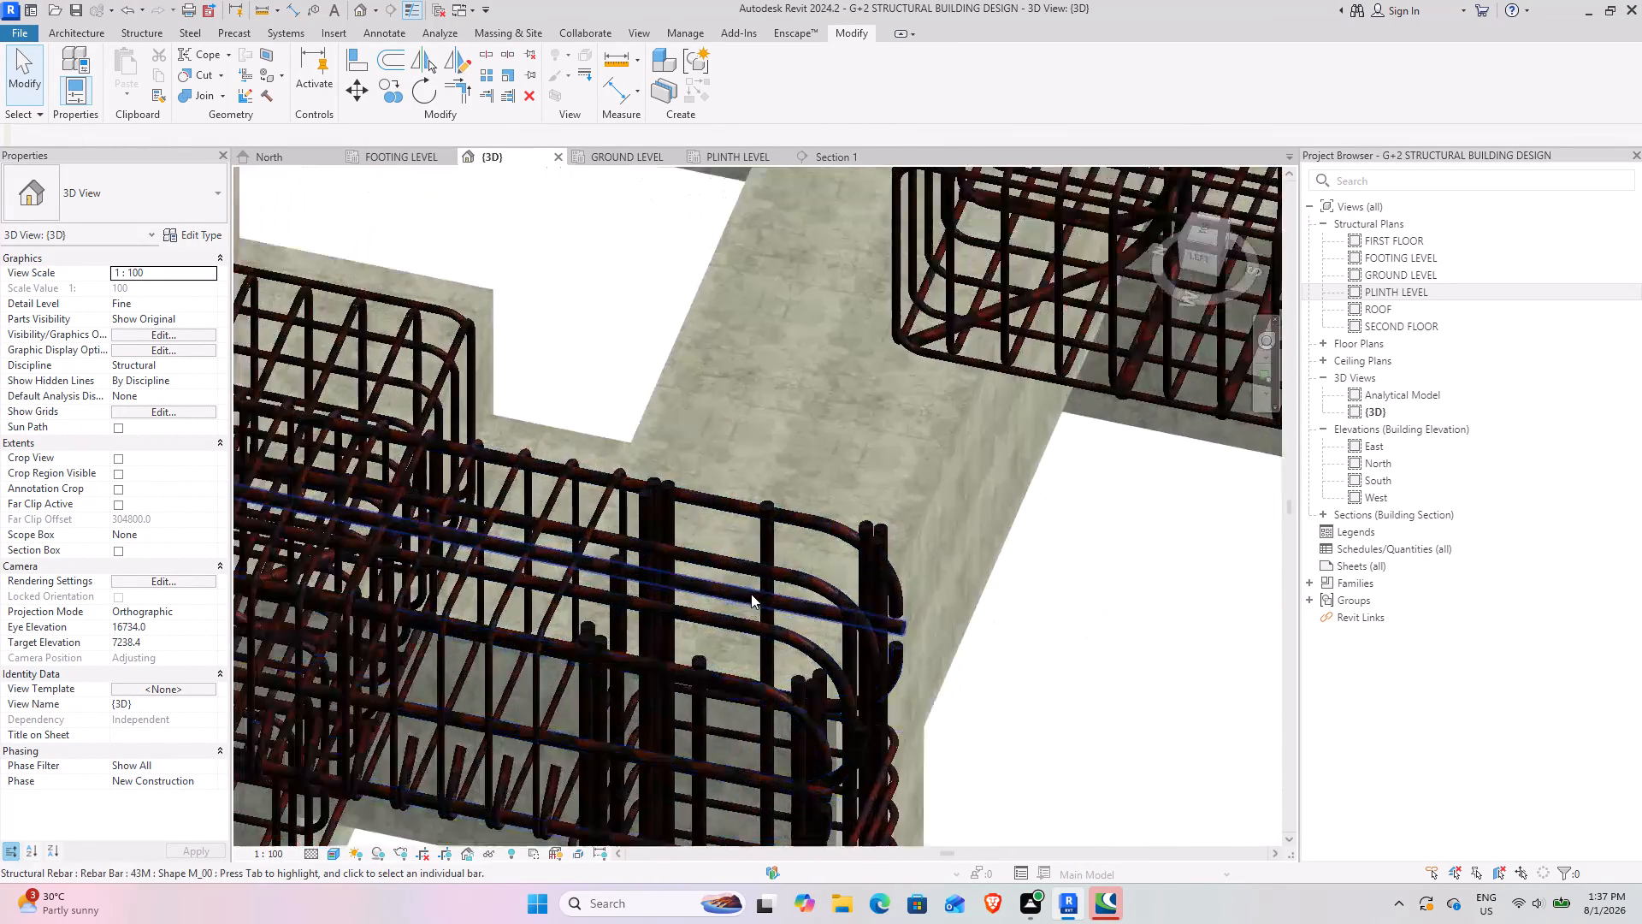
{"action": "scroll", "coordinate": [752, 595], "scroll_direction": "up", "scroll_amount": 4}
{"action": "left_click", "coordinate": [836, 668]}
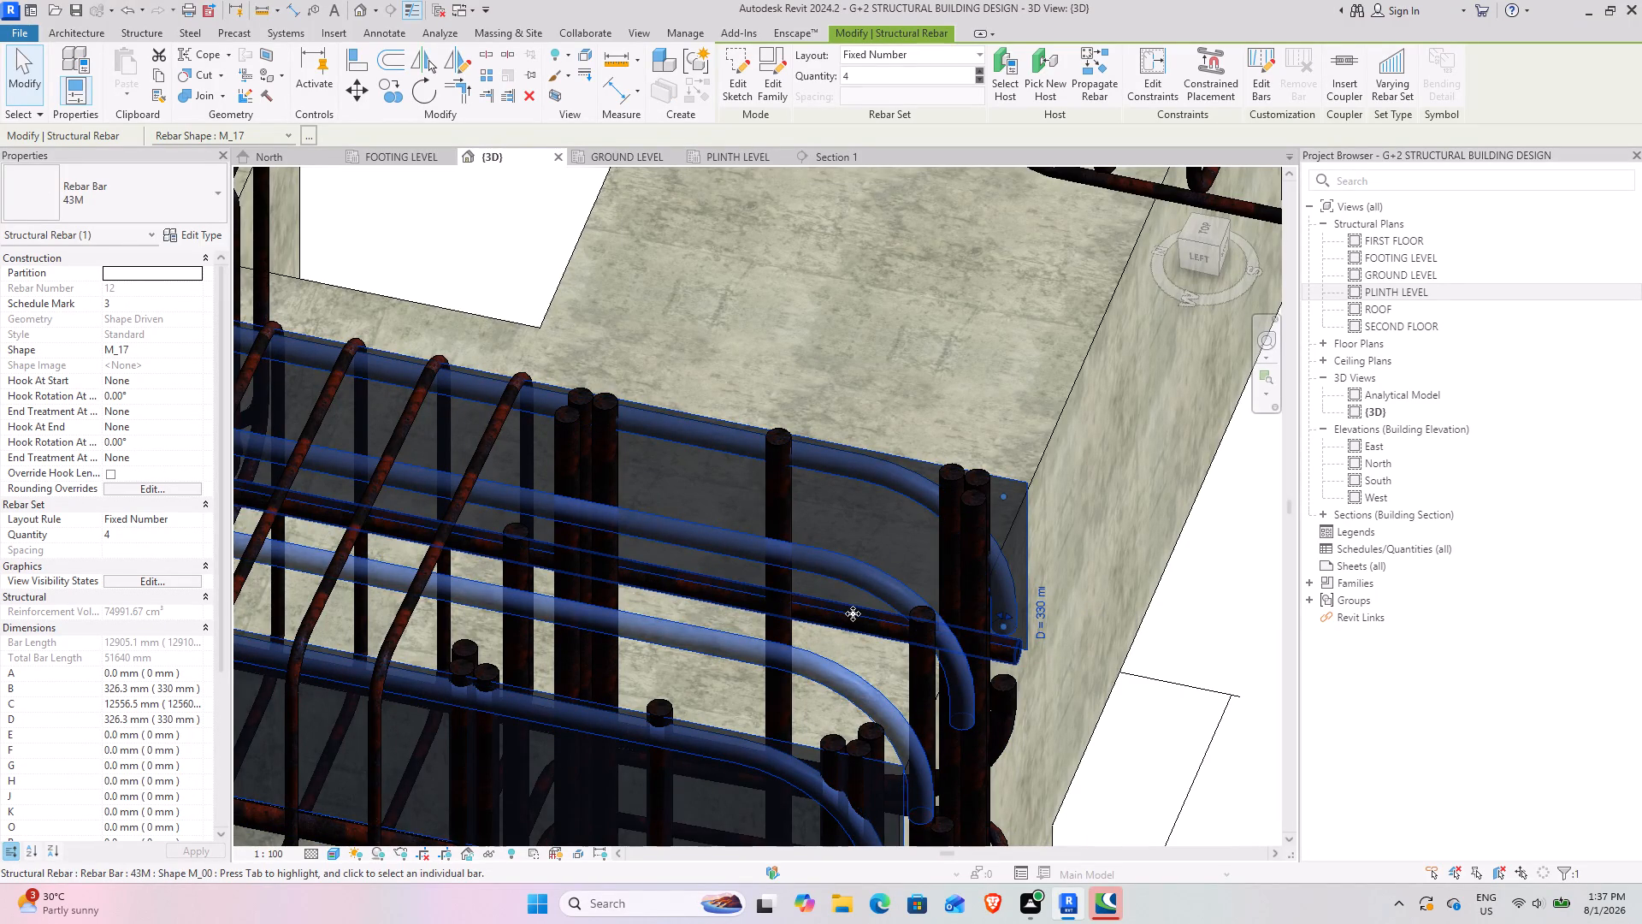
{"action": "middle_click_drag", "start_coordinate": [846, 617], "coordinate": [820, 631], "text": "shift"}
{"action": "middle_click_drag", "start_coordinate": [583, 712], "coordinate": [798, 312]}
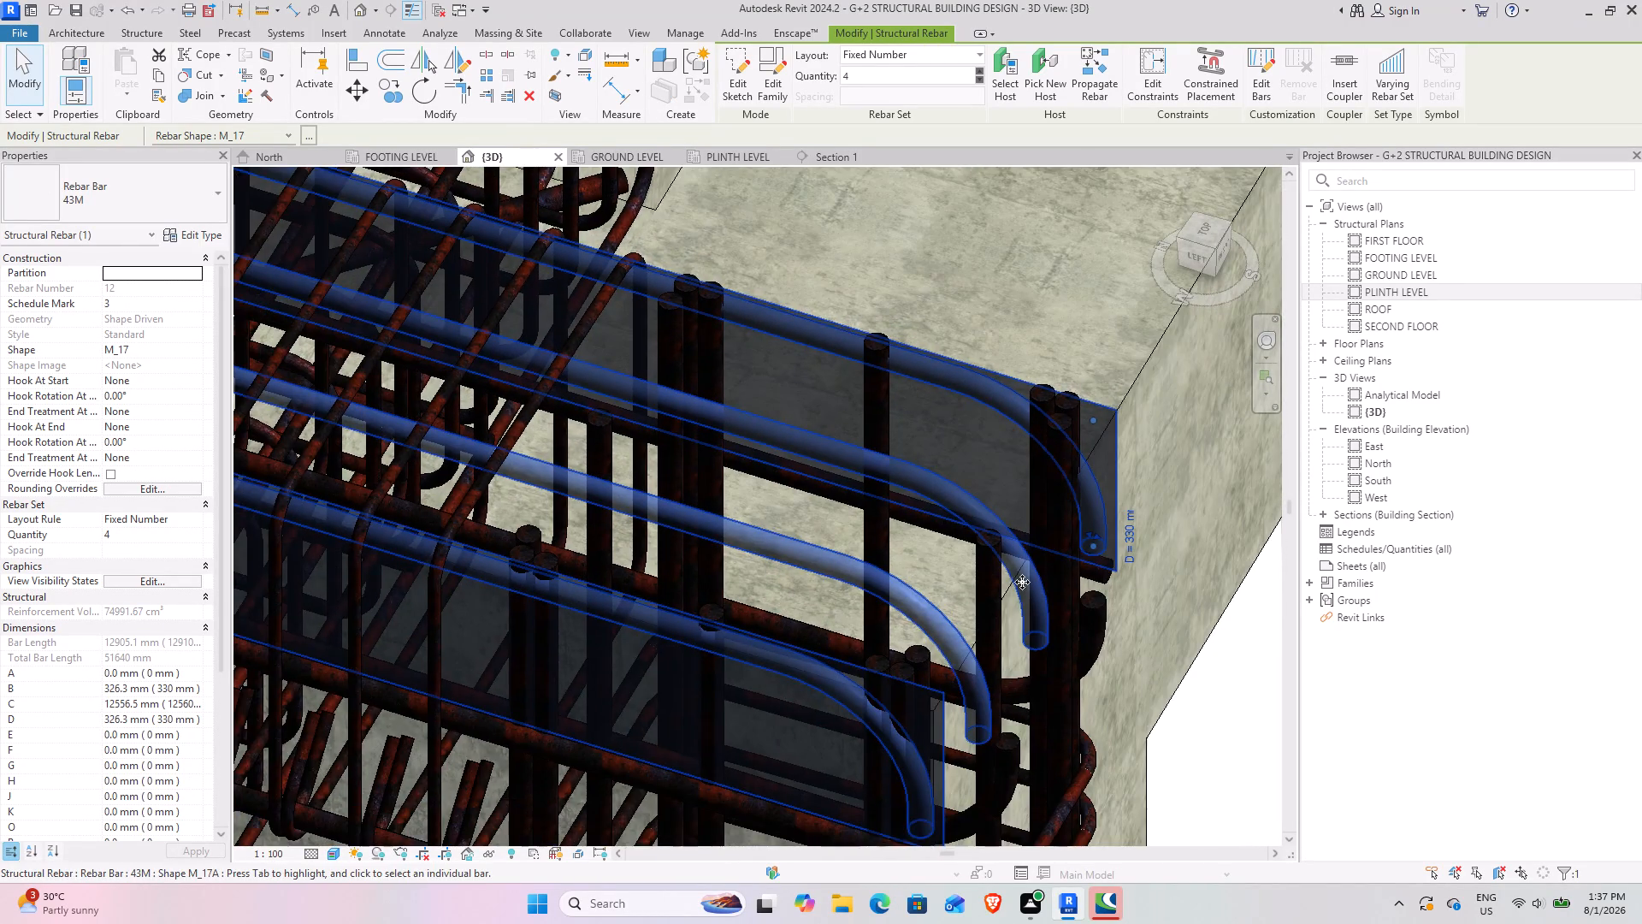
{"action": "middle_click_drag", "start_coordinate": [1024, 580], "coordinate": [949, 614], "text": "shift"}
{"action": "middle_click_drag", "start_coordinate": [783, 625], "coordinate": [1269, 253]}
{"action": "middle_click_drag", "start_coordinate": [819, 625], "coordinate": [894, 530]}
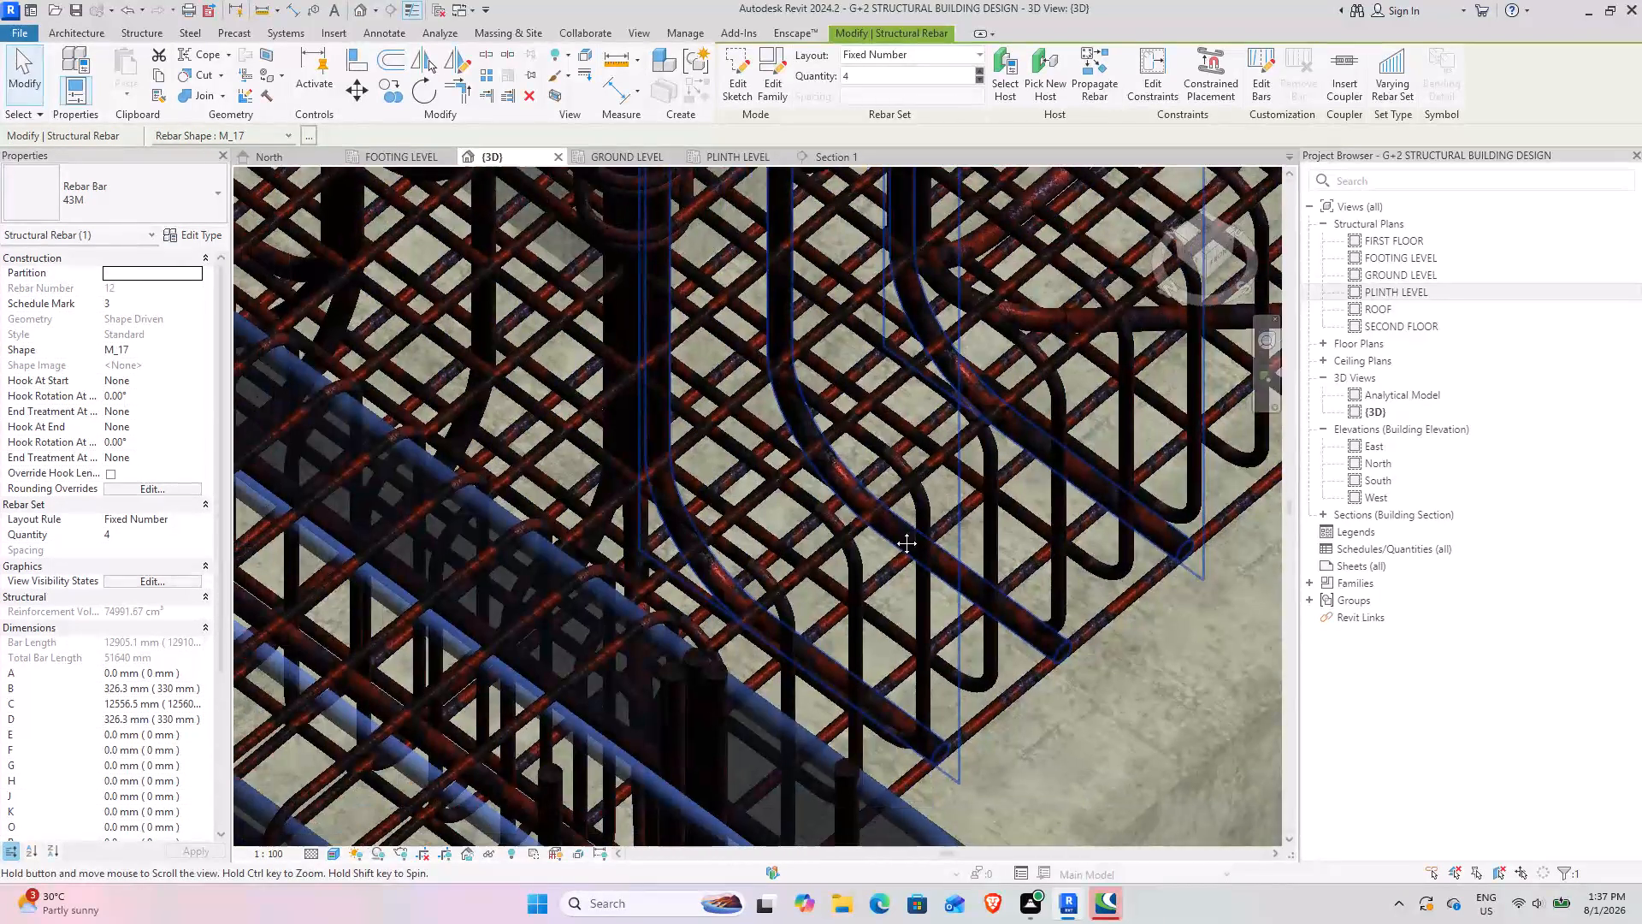
{"action": "middle_click_drag", "start_coordinate": [894, 530], "coordinate": [910, 503]}
{"action": "scroll", "coordinate": [730, 669], "scroll_direction": "down", "scroll_amount": 3}
{"action": "scroll", "coordinate": [824, 597], "scroll_direction": "down", "scroll_amount": 4}
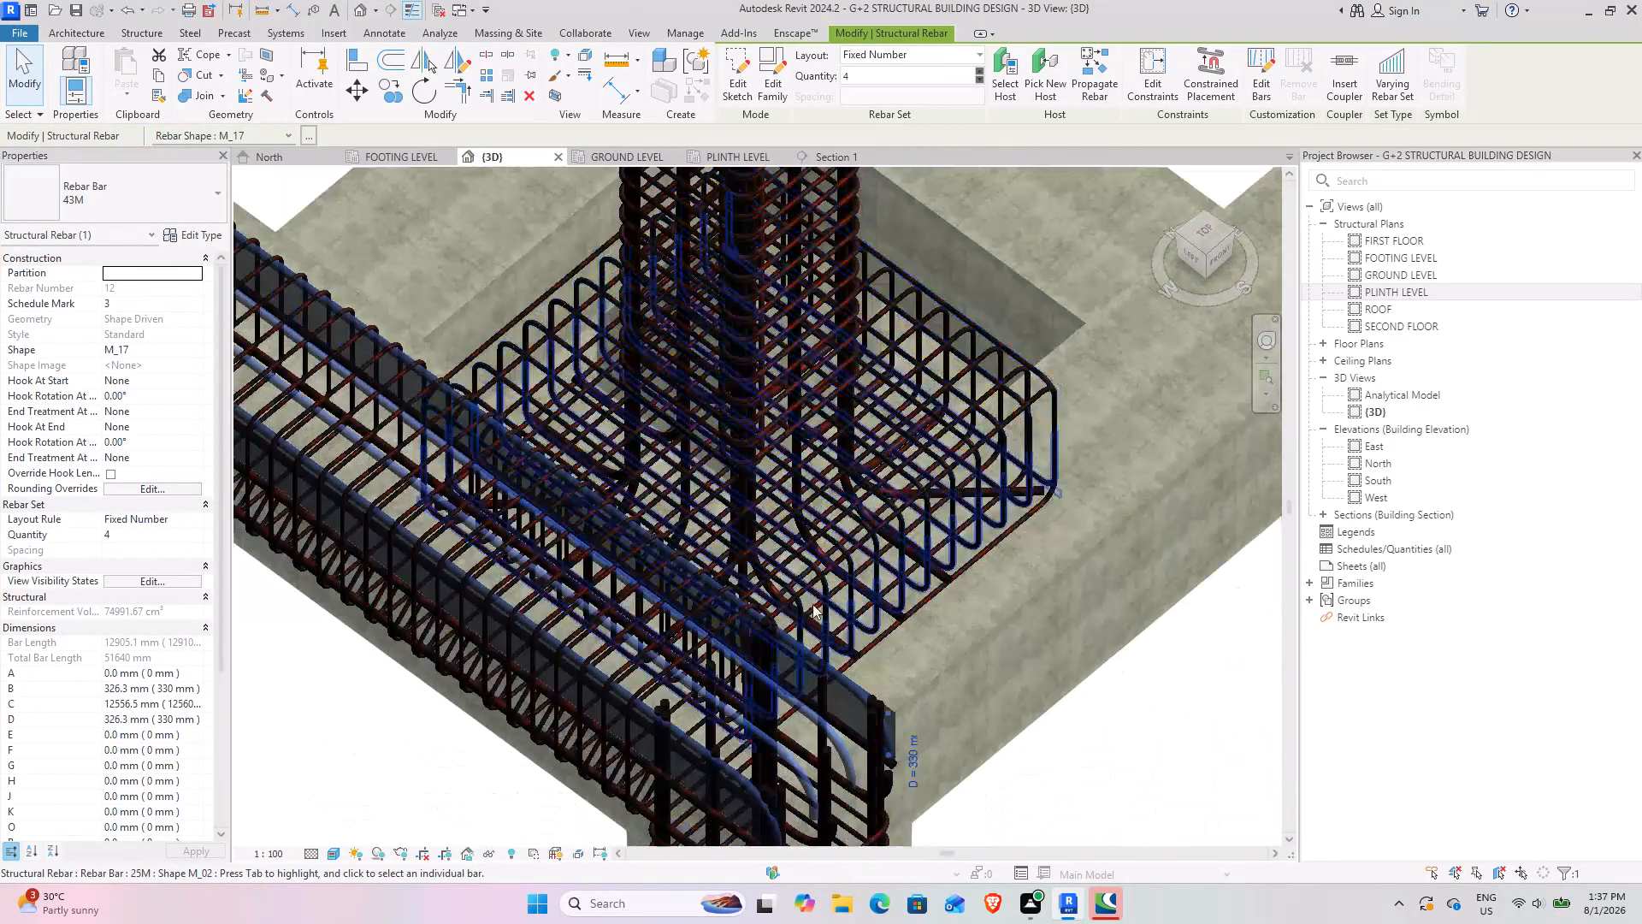
{"action": "scroll", "coordinate": [794, 620], "scroll_direction": "down", "scroll_amount": 3}
{"action": "left_click", "coordinate": [1014, 712]}
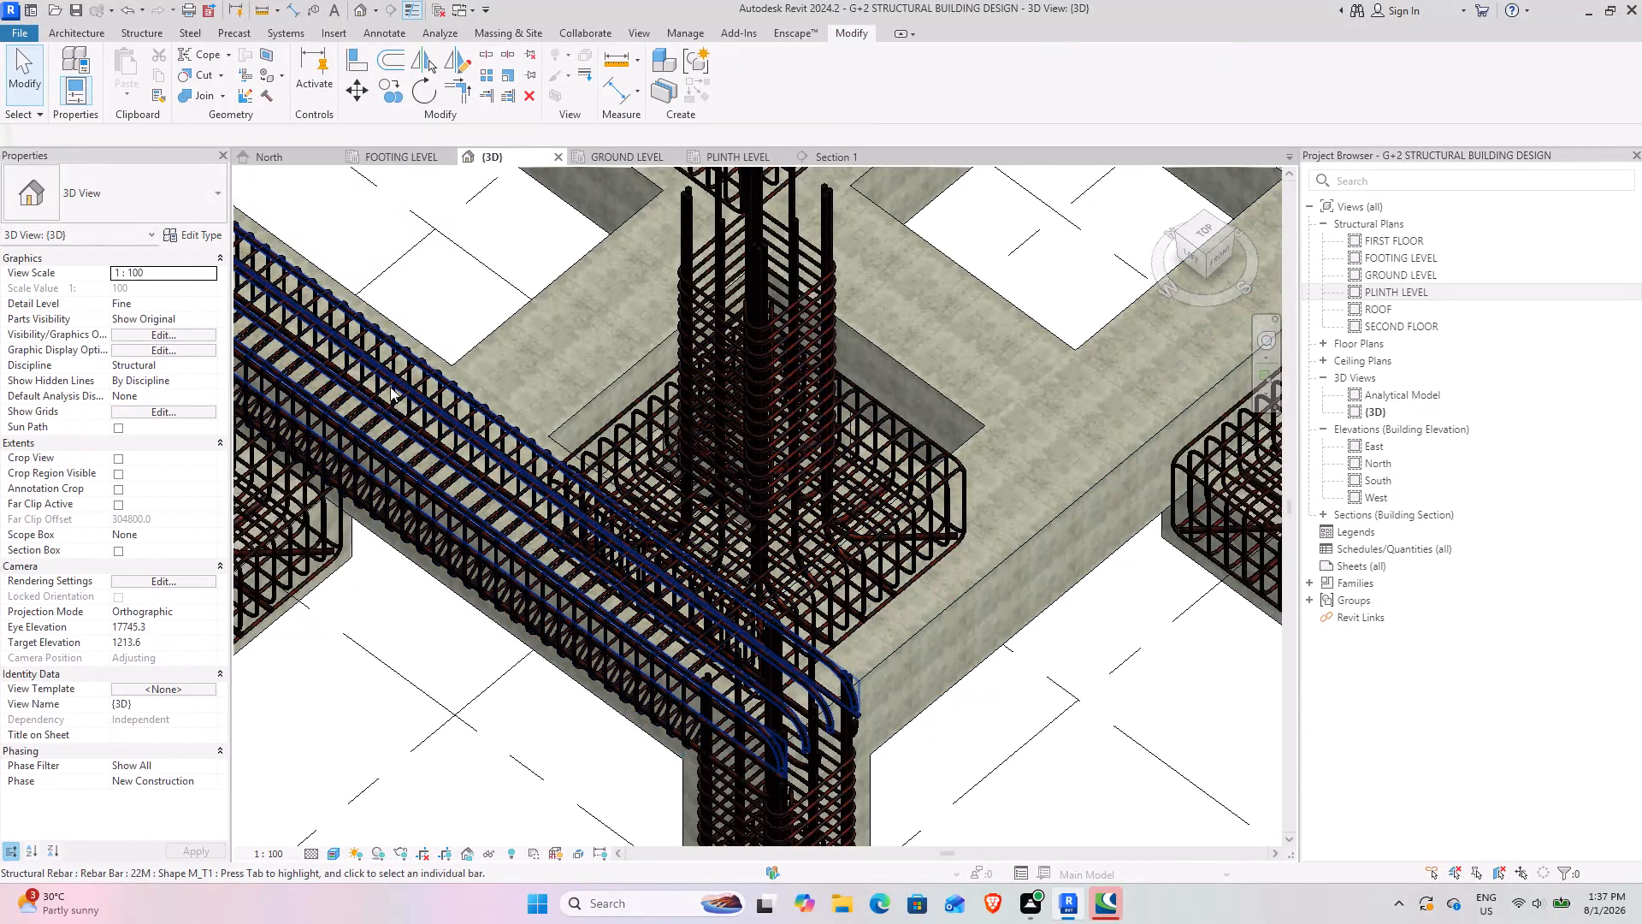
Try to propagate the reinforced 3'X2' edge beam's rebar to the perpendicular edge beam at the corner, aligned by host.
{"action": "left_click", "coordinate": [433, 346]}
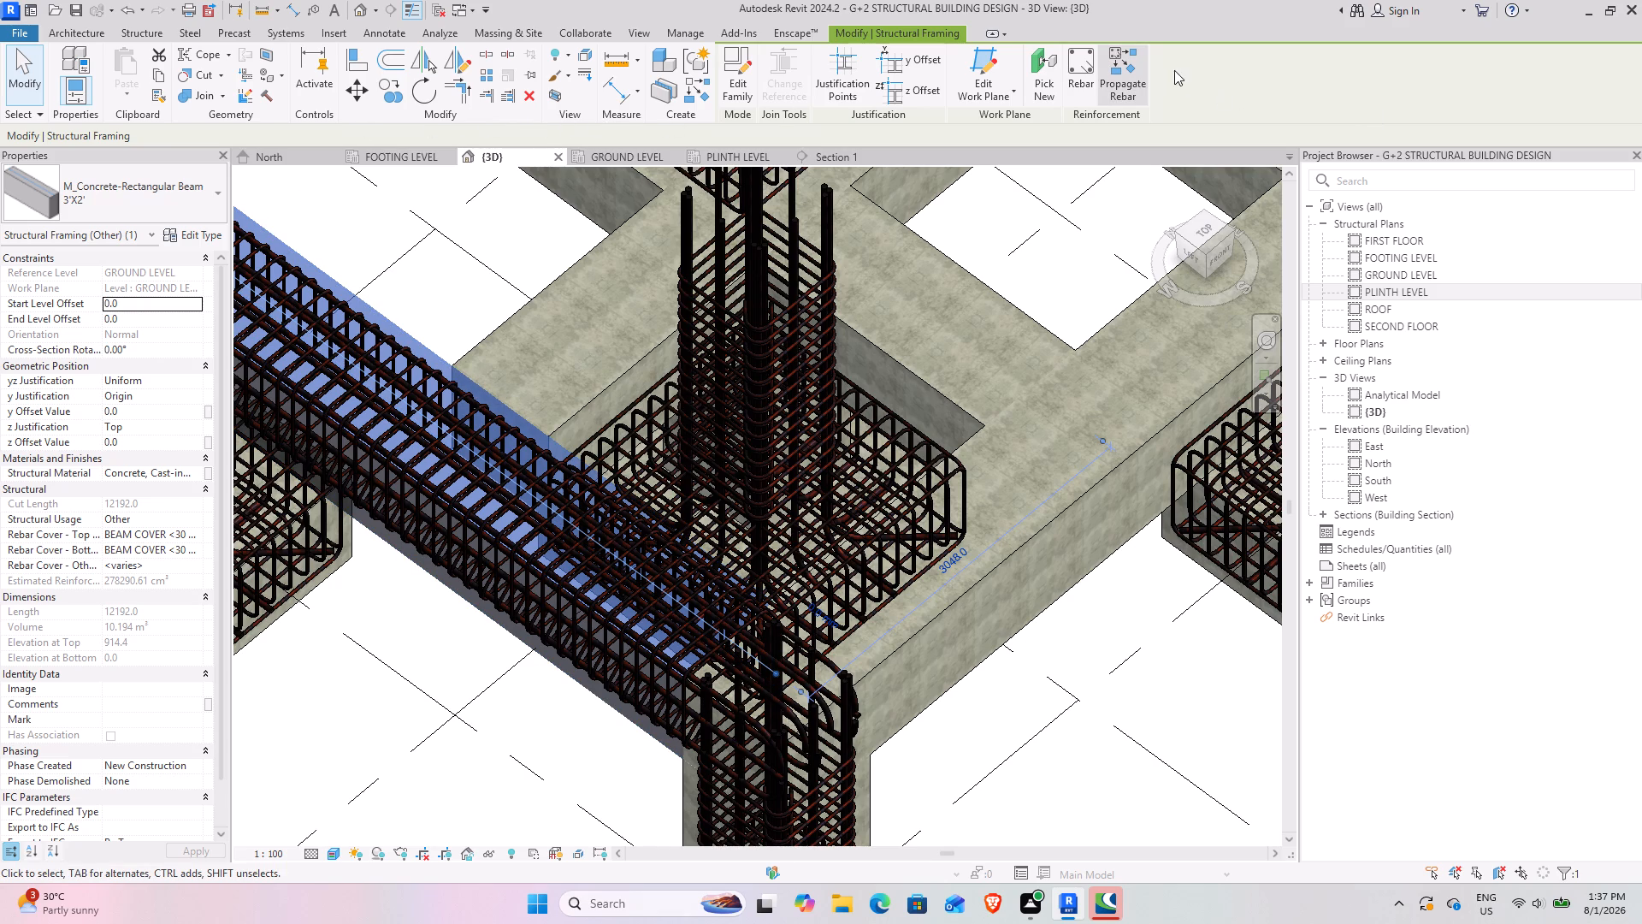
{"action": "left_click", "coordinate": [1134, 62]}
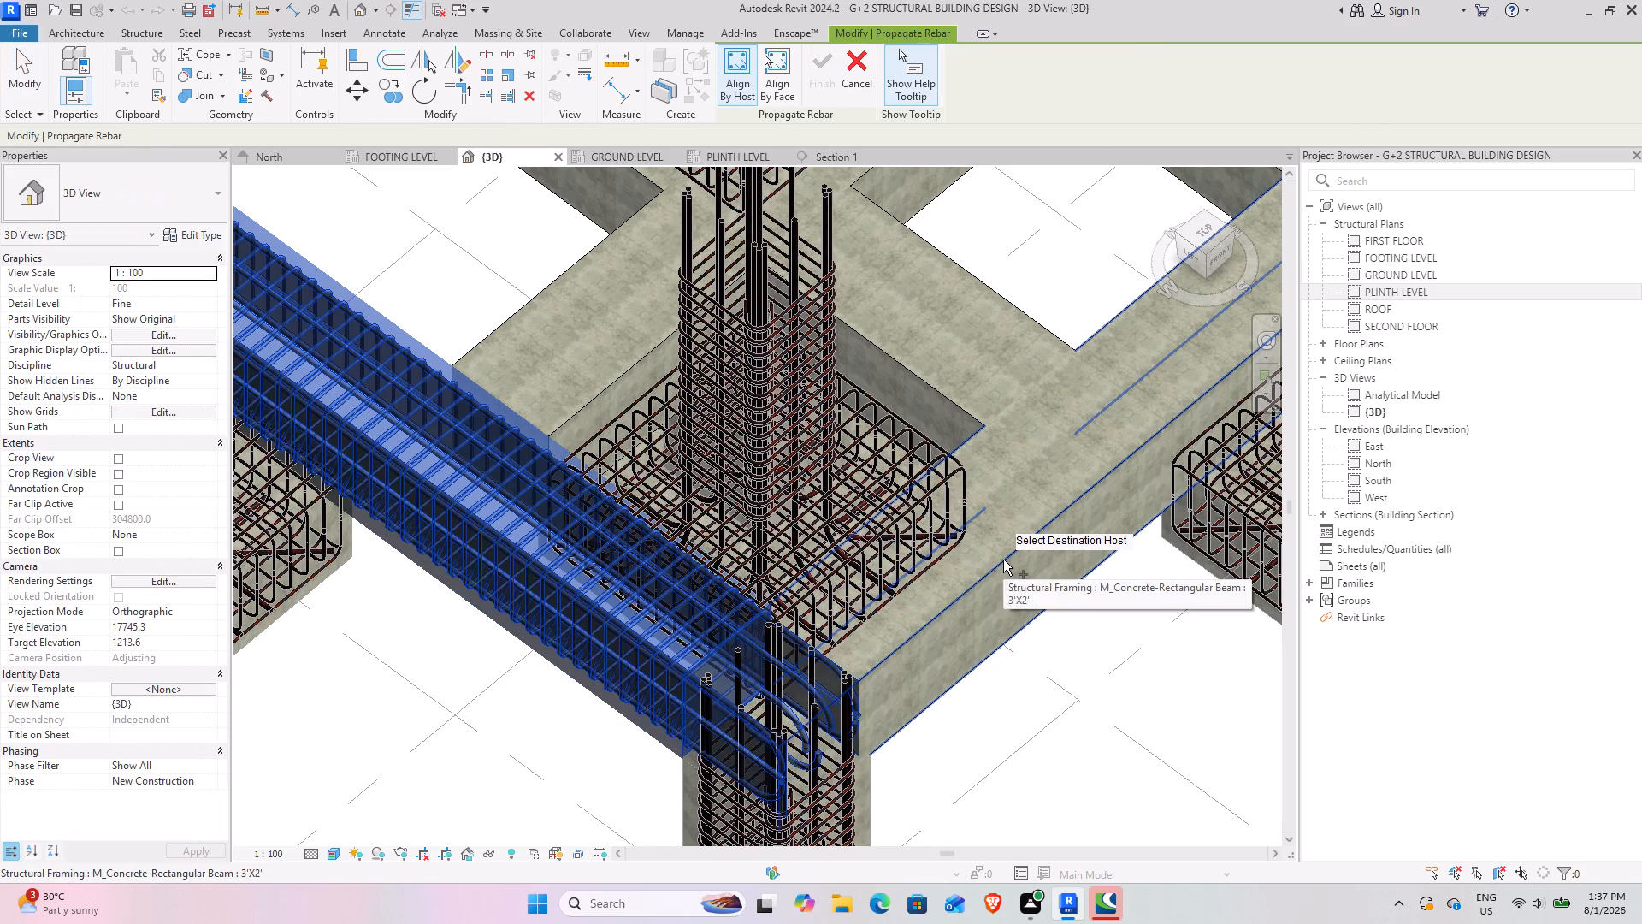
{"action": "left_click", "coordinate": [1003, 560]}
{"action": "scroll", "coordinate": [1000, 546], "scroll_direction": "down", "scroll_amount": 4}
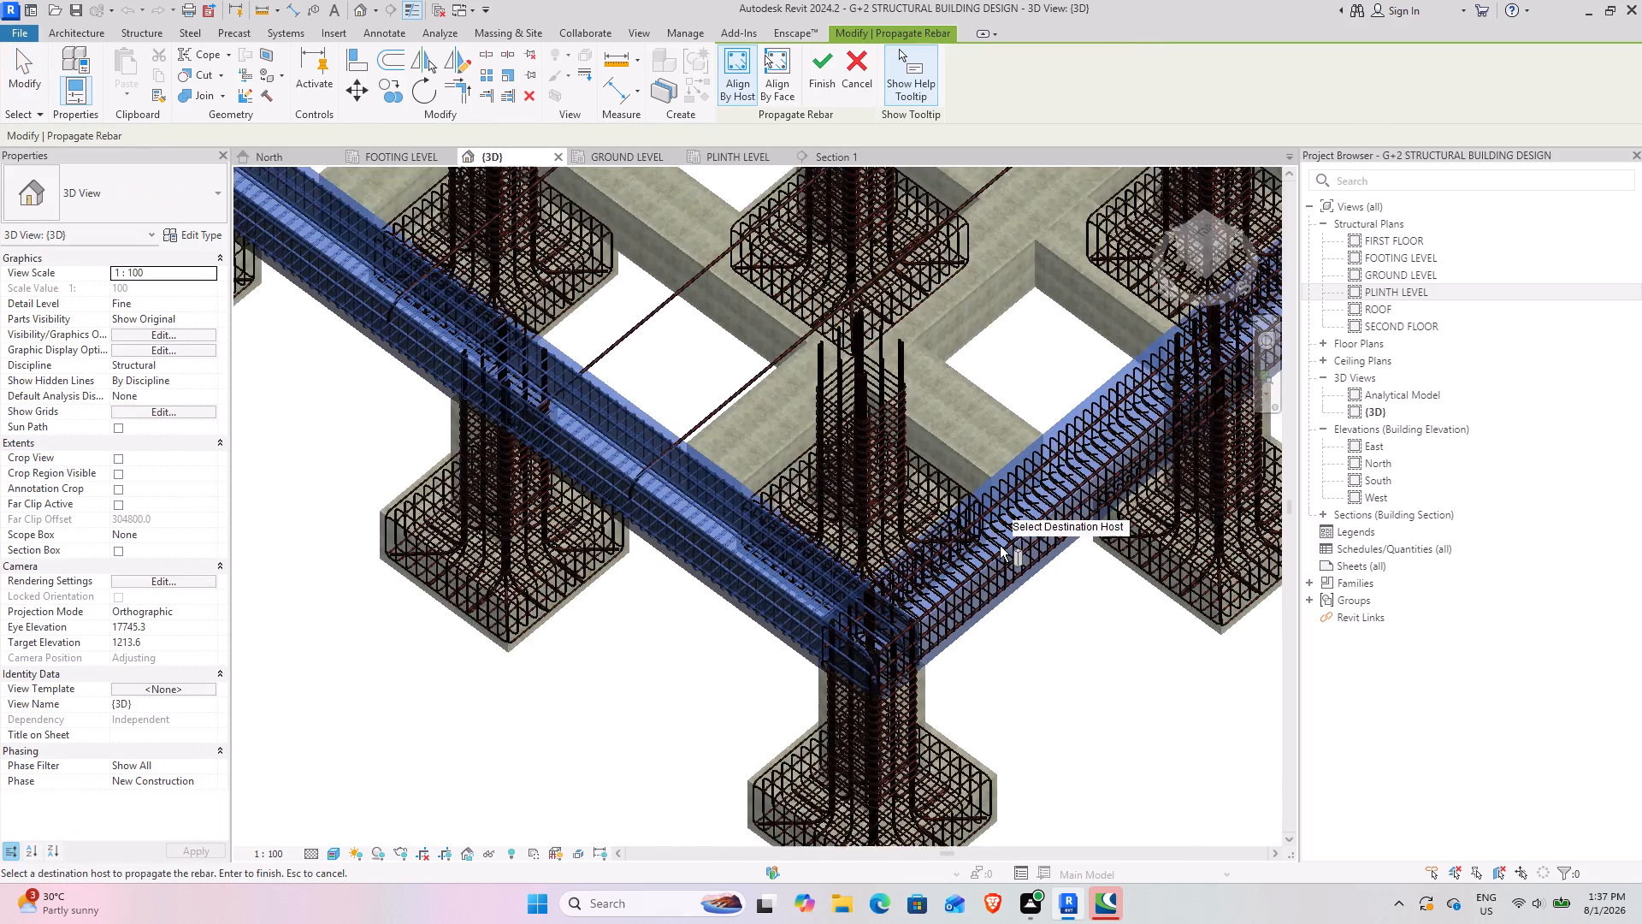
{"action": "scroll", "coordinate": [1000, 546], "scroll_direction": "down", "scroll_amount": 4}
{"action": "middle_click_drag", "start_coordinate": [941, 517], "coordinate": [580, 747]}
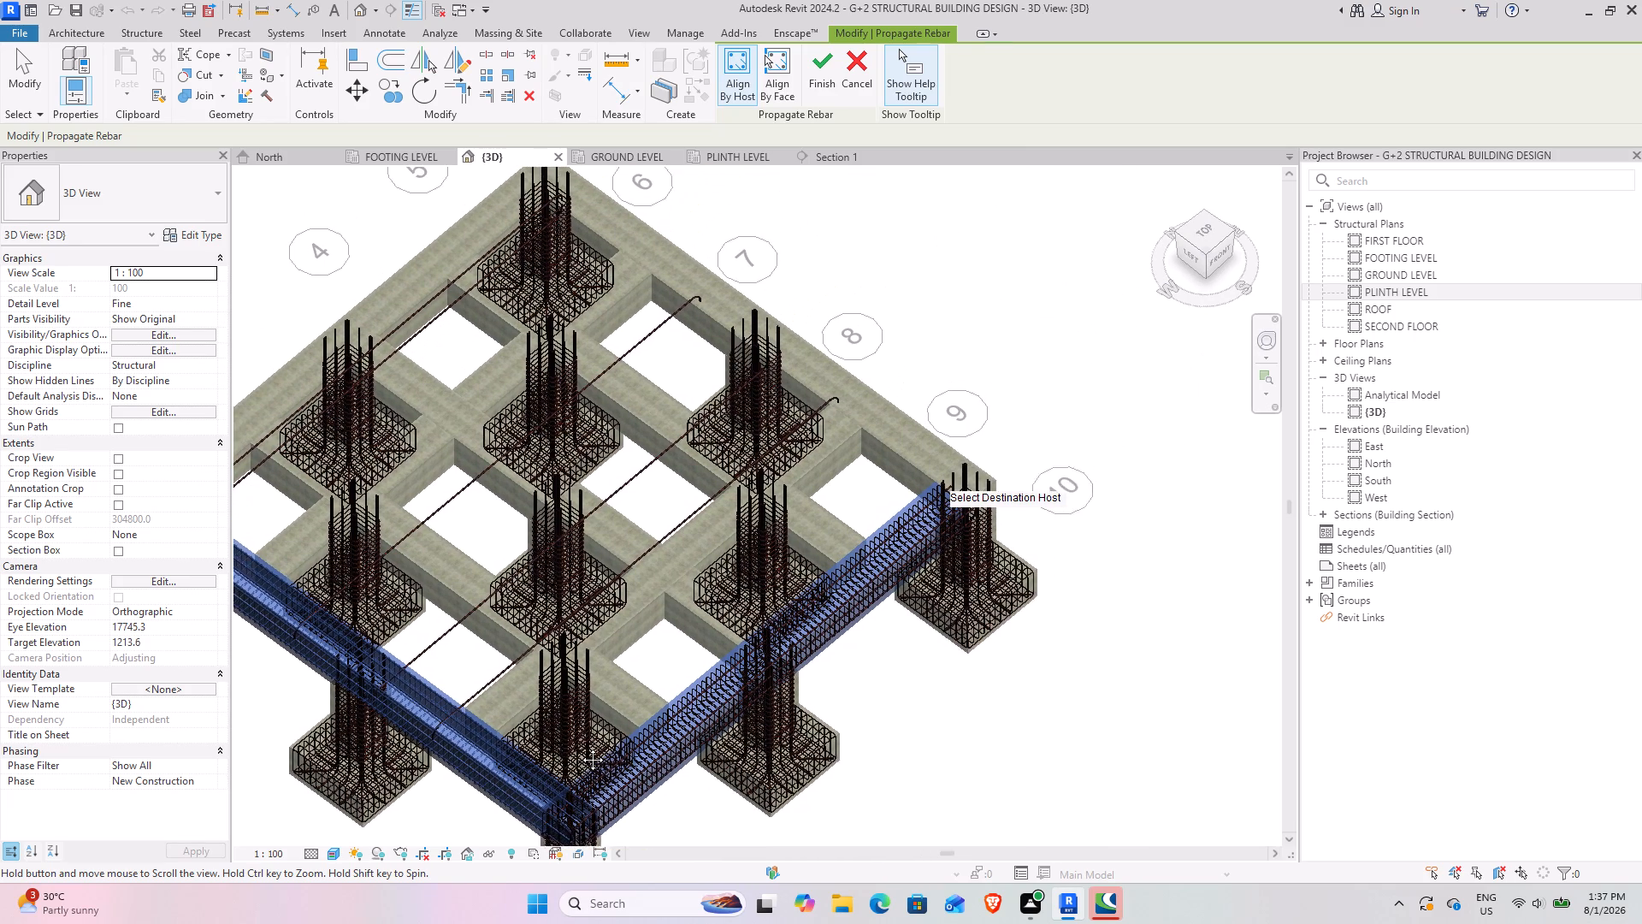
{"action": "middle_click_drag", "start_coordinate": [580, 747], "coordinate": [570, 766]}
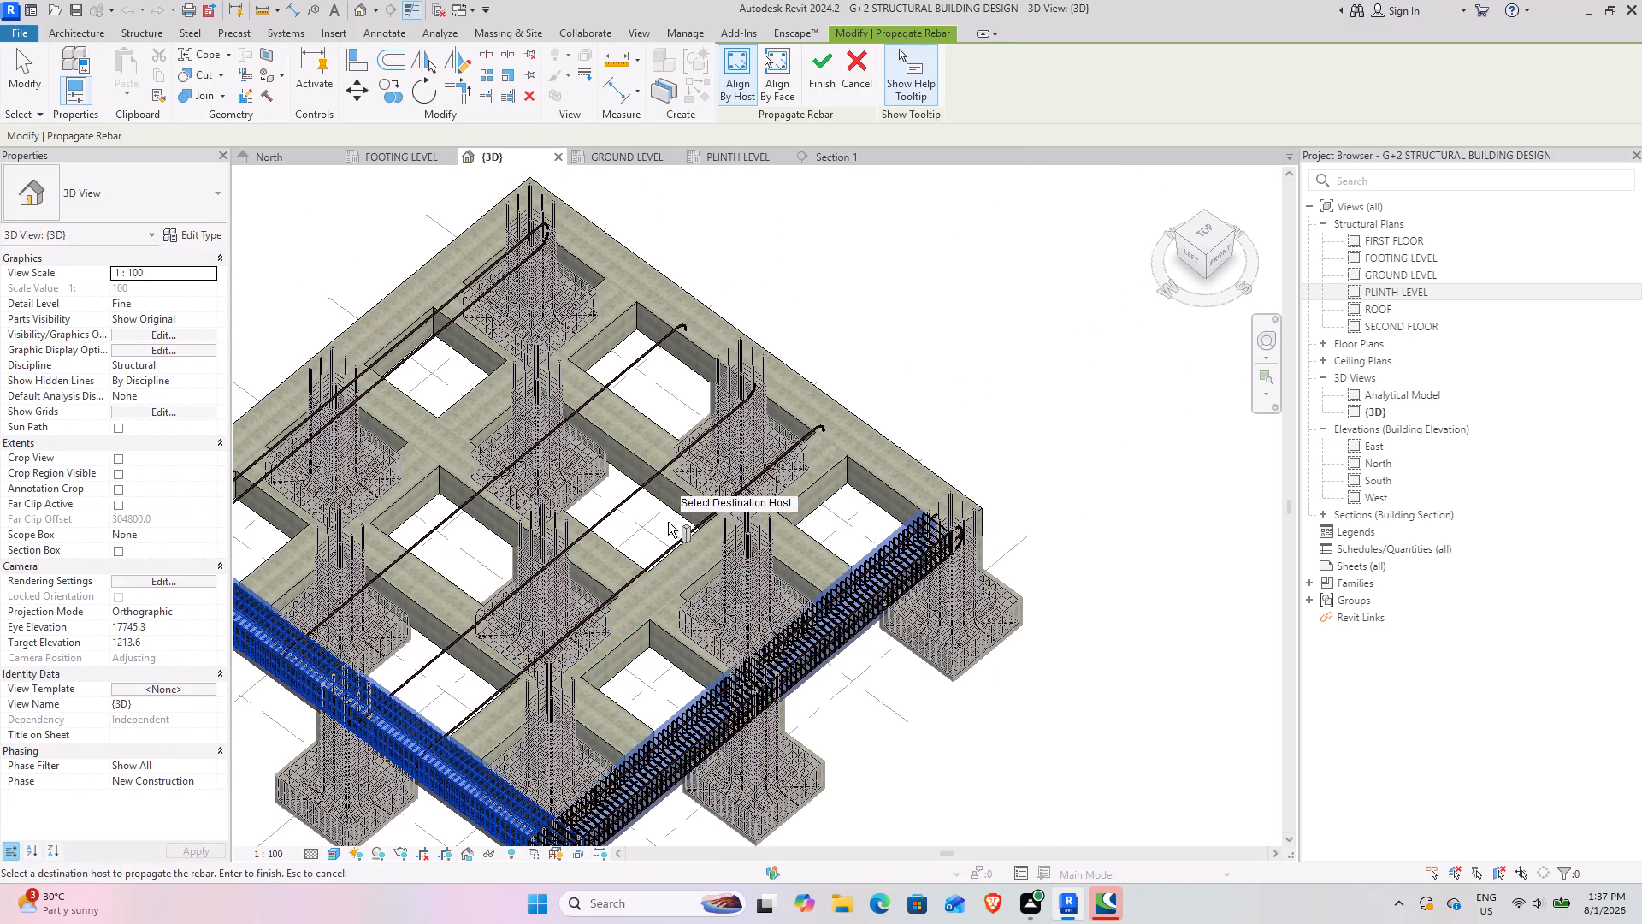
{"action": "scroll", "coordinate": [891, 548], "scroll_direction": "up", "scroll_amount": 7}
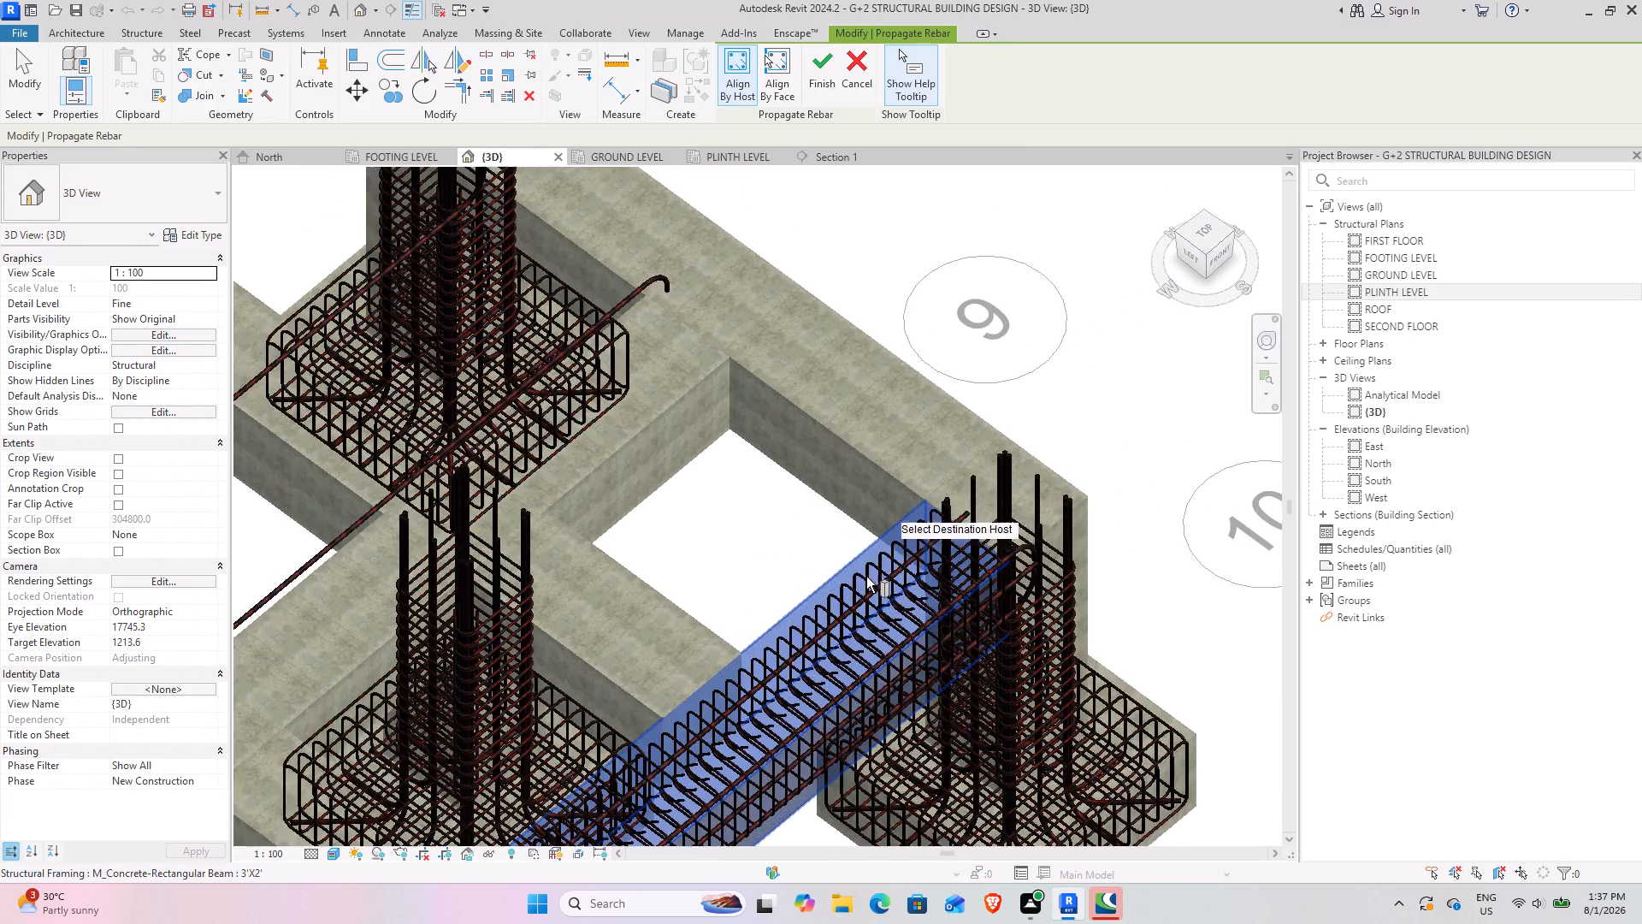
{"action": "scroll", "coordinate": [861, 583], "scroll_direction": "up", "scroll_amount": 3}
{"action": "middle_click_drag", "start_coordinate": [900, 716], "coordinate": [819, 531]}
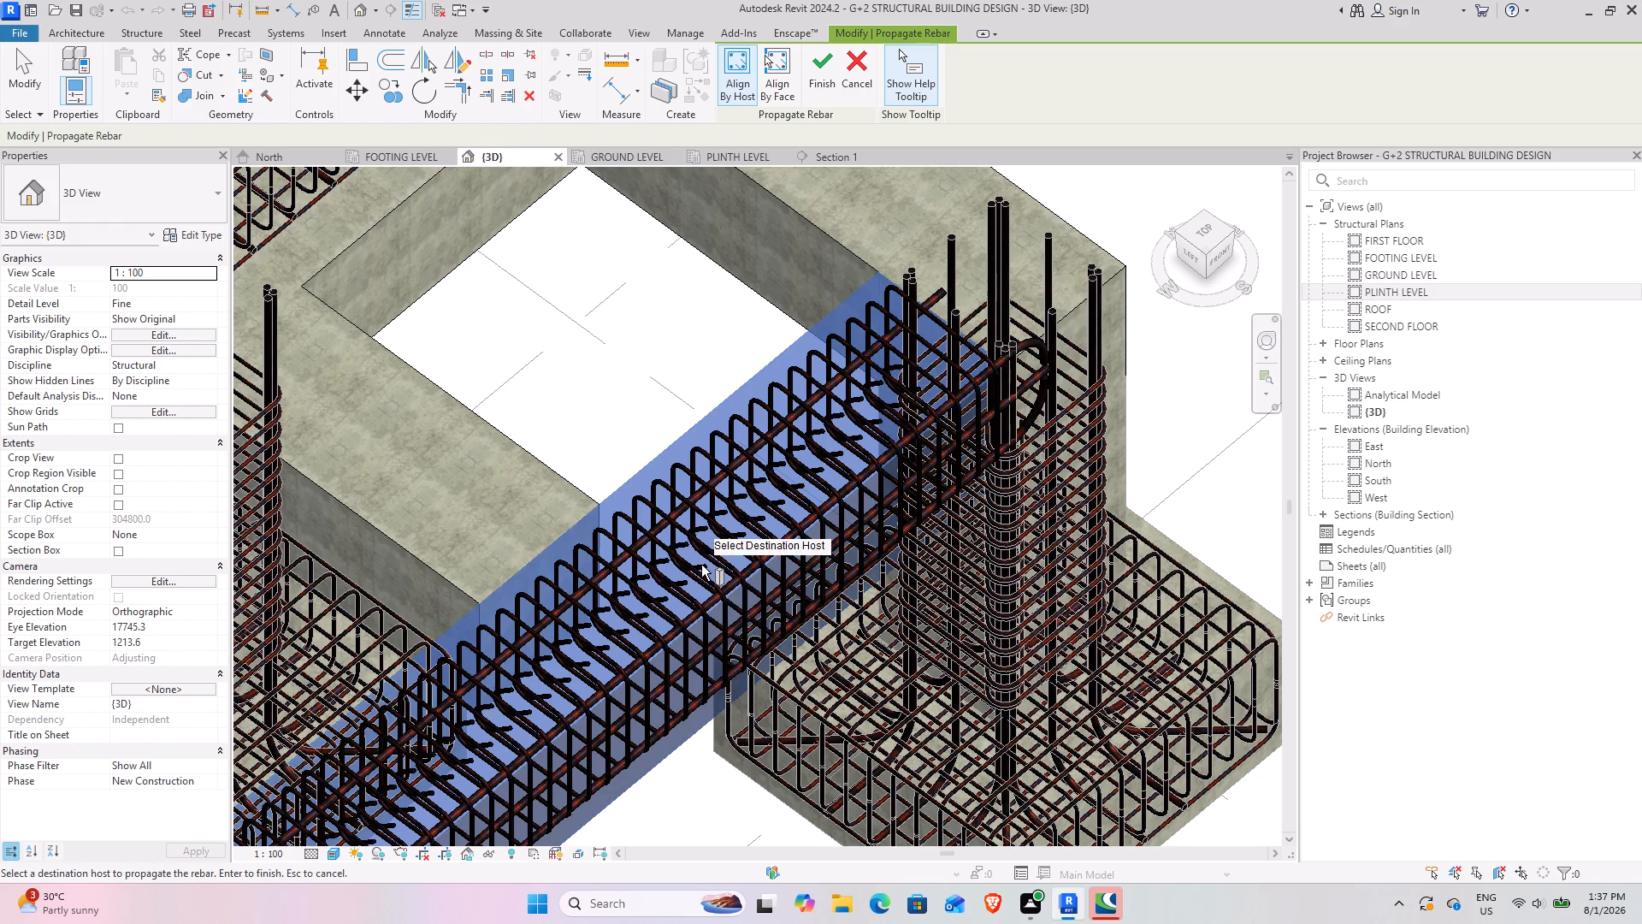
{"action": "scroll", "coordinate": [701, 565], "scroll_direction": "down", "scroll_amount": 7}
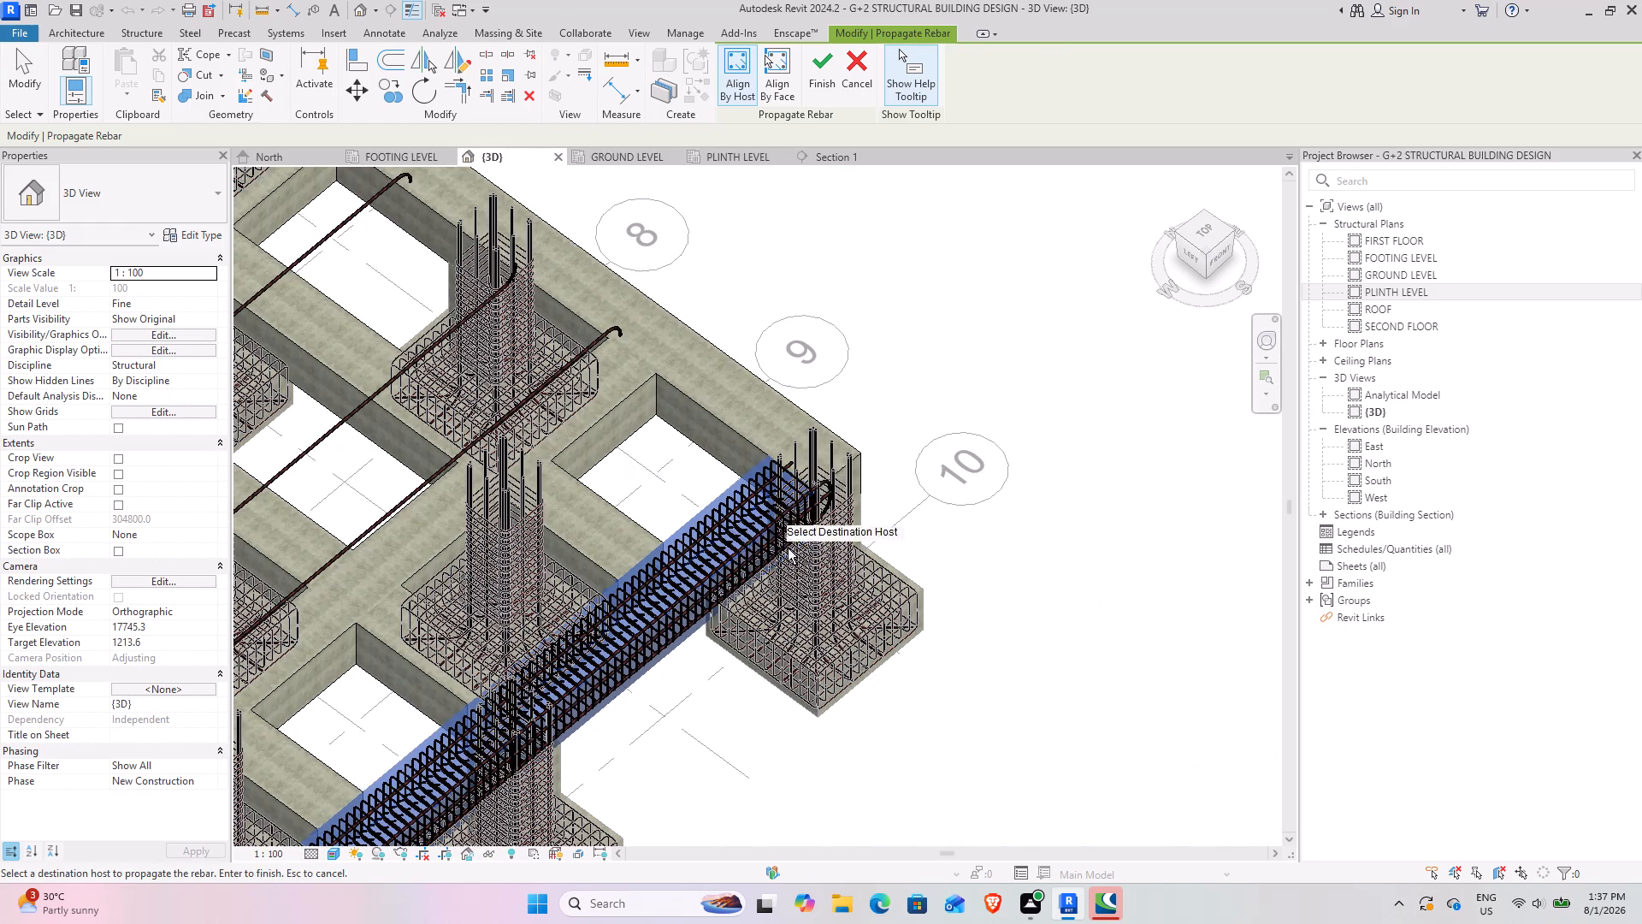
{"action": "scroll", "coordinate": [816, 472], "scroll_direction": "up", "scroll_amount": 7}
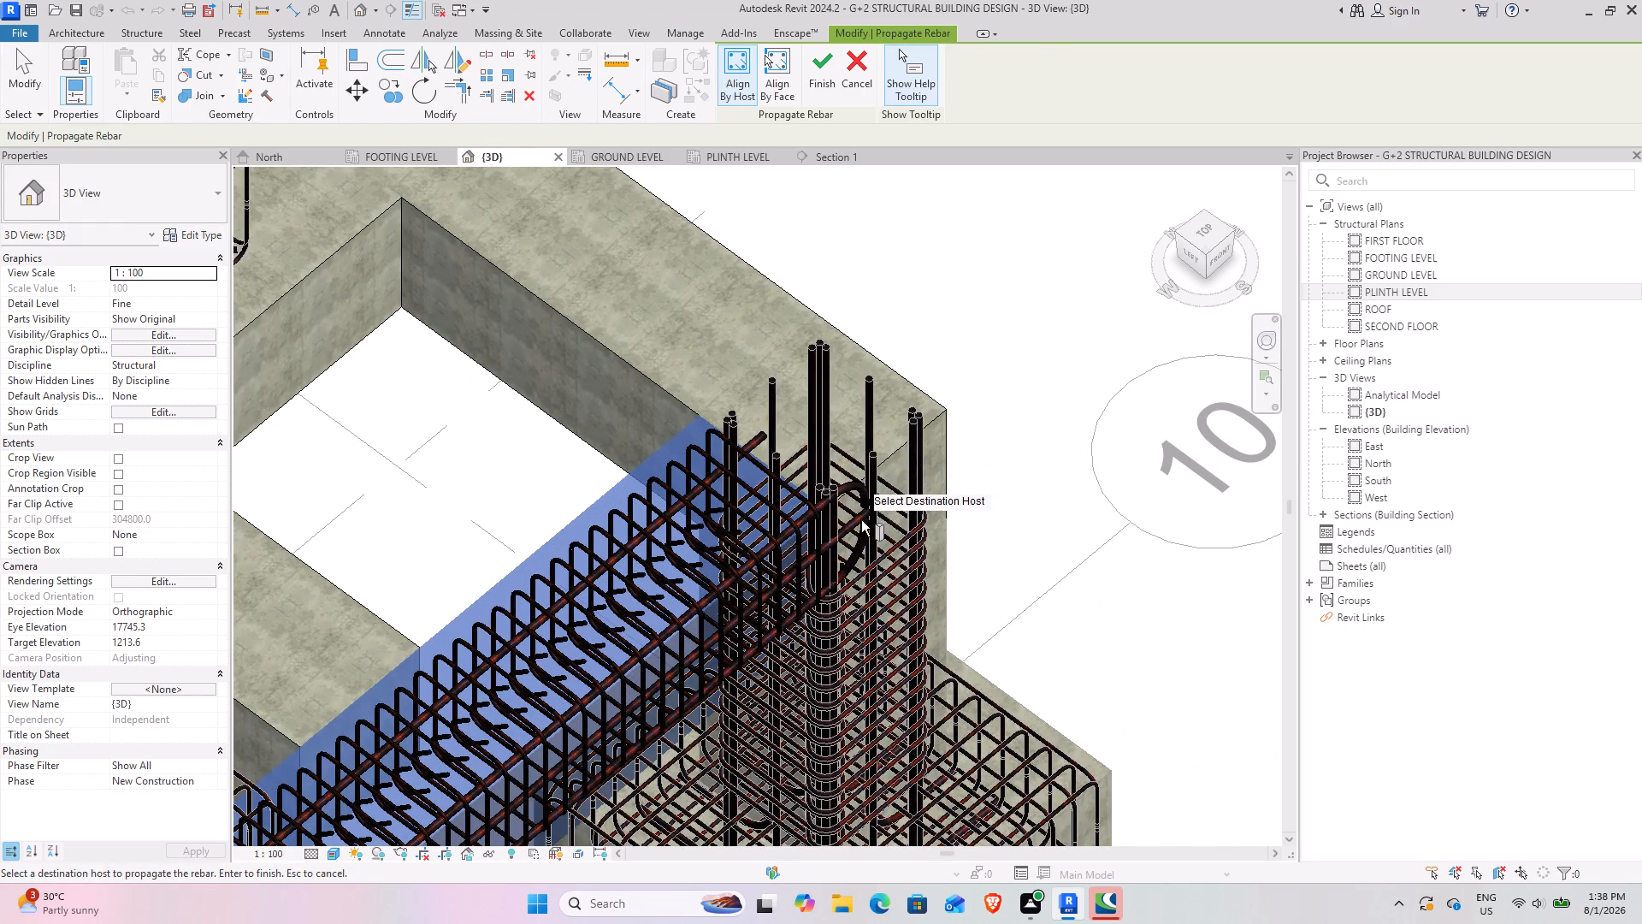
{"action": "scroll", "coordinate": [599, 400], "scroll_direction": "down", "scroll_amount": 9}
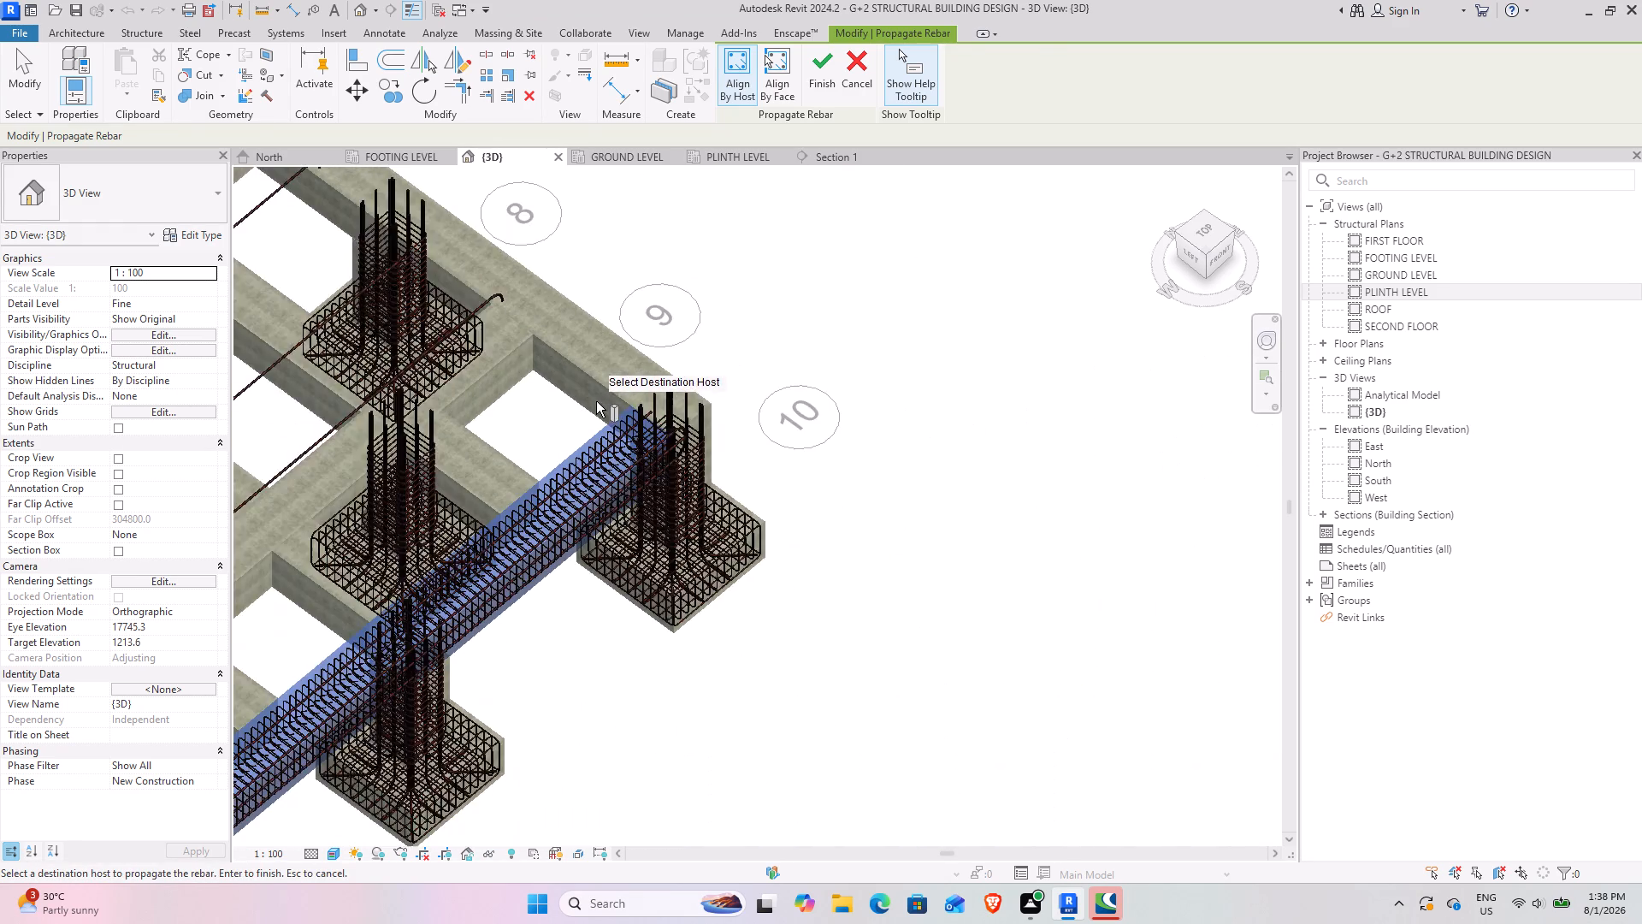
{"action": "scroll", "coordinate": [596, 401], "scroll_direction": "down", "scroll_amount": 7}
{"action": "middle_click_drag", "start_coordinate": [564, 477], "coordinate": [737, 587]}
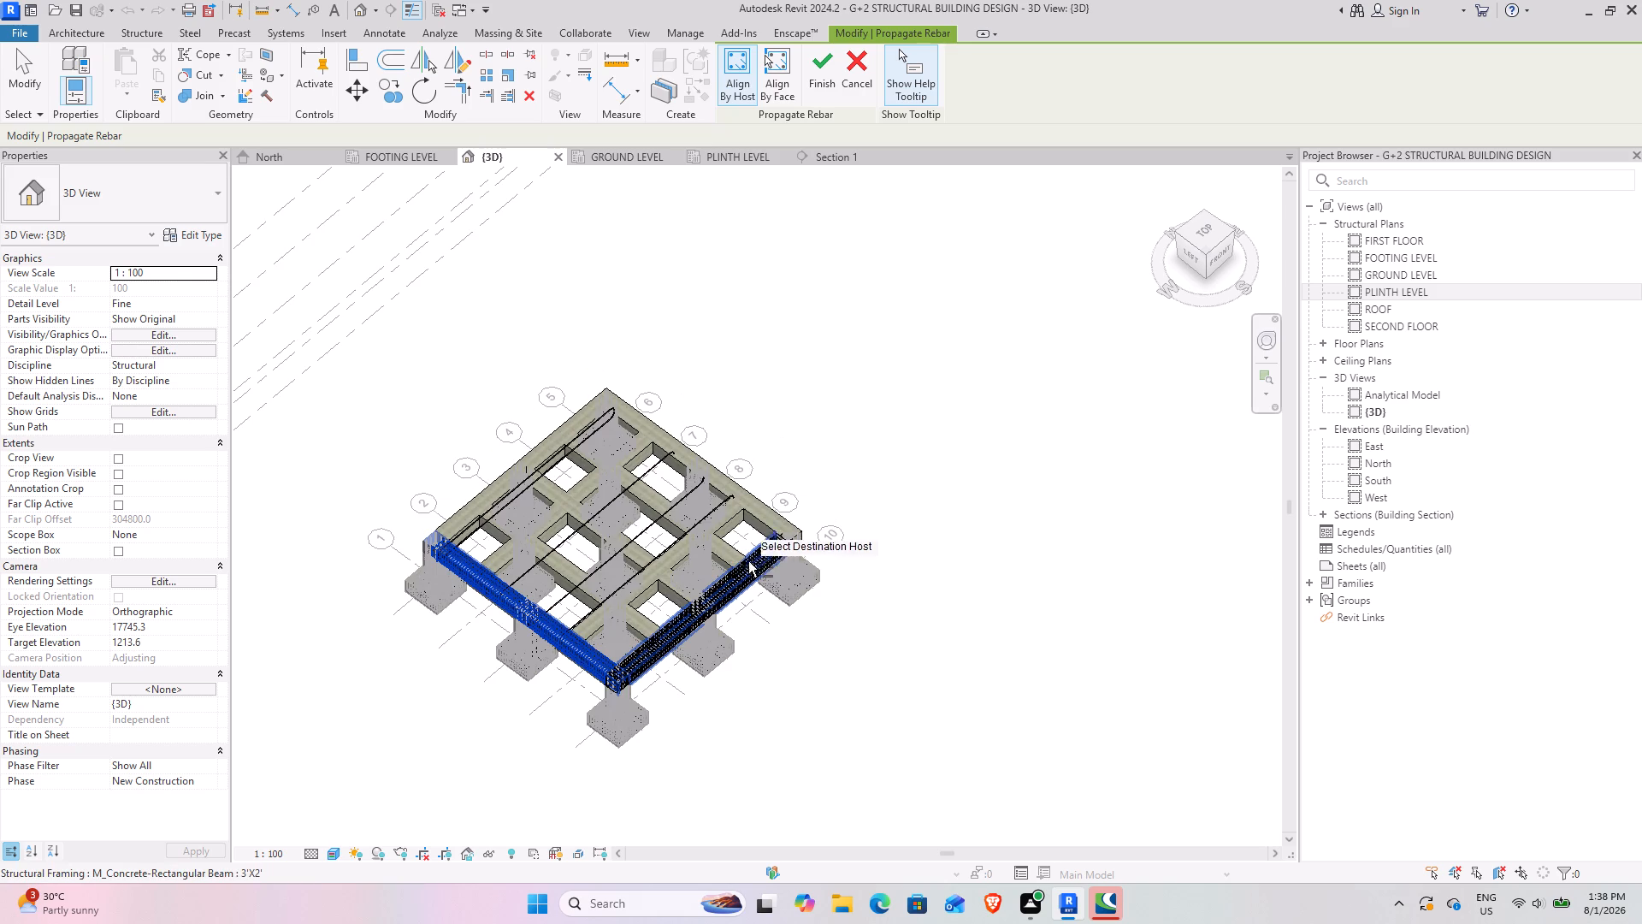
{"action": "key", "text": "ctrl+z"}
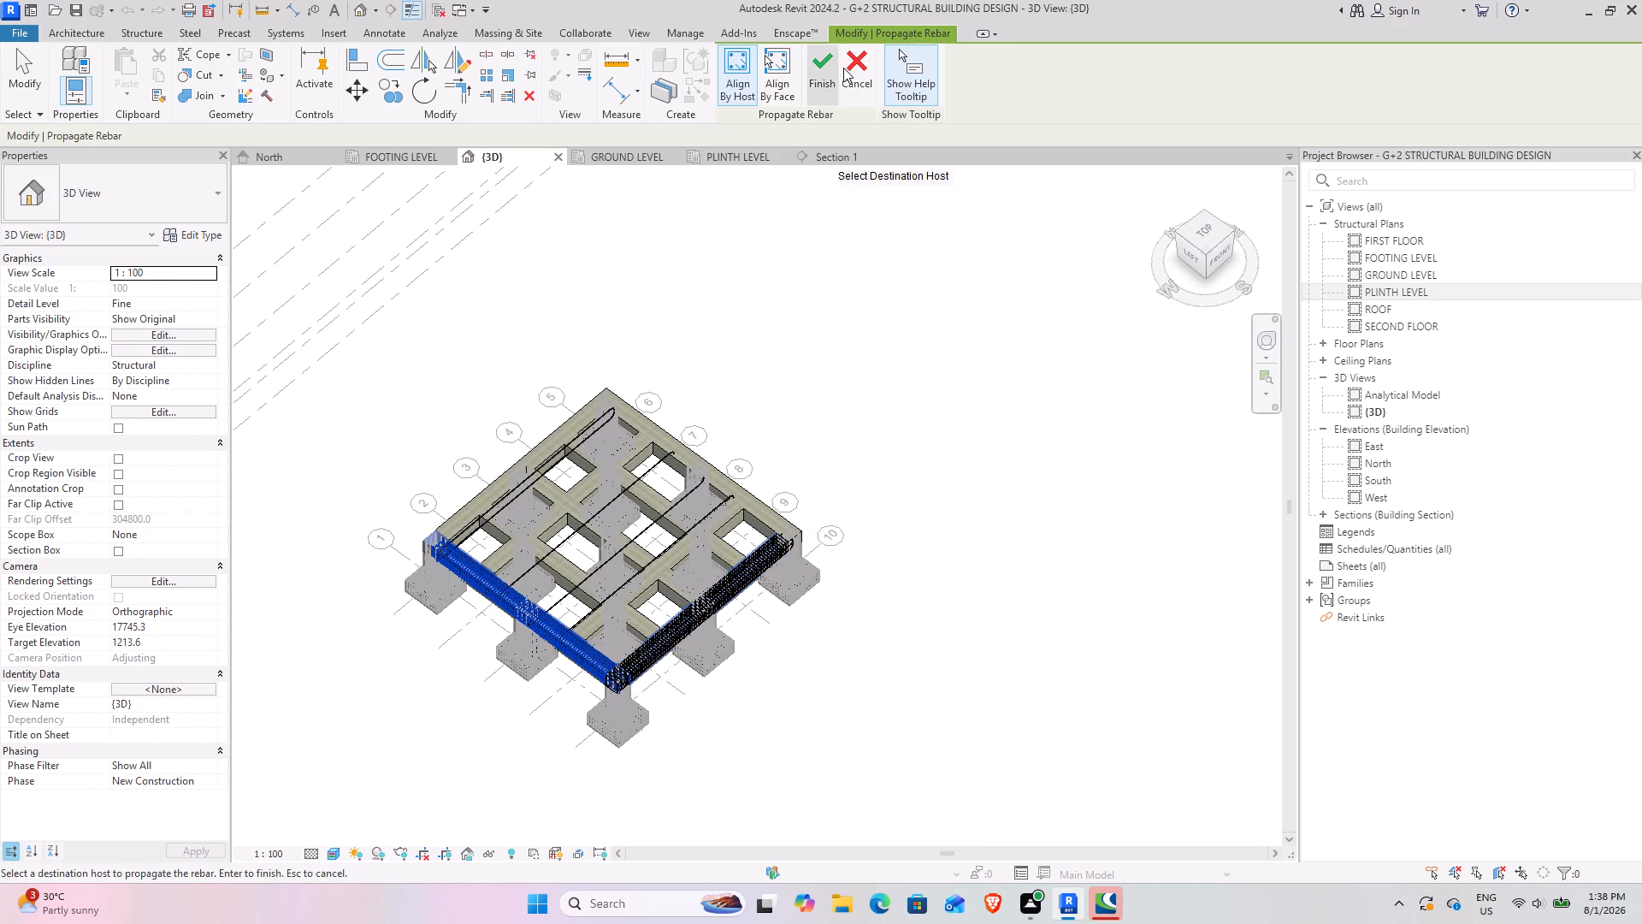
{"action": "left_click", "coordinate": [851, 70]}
Undo the recent edge beam rebar edits, back past the latest sketch edit of the lower three-bar 43M set.
{"action": "key", "text": "ctrl+z"}
{"action": "key", "text": "ctrl+z"}
{"action": "key", "text": "ctrl+z"}
{"action": "key", "text": "ctrl+z"}
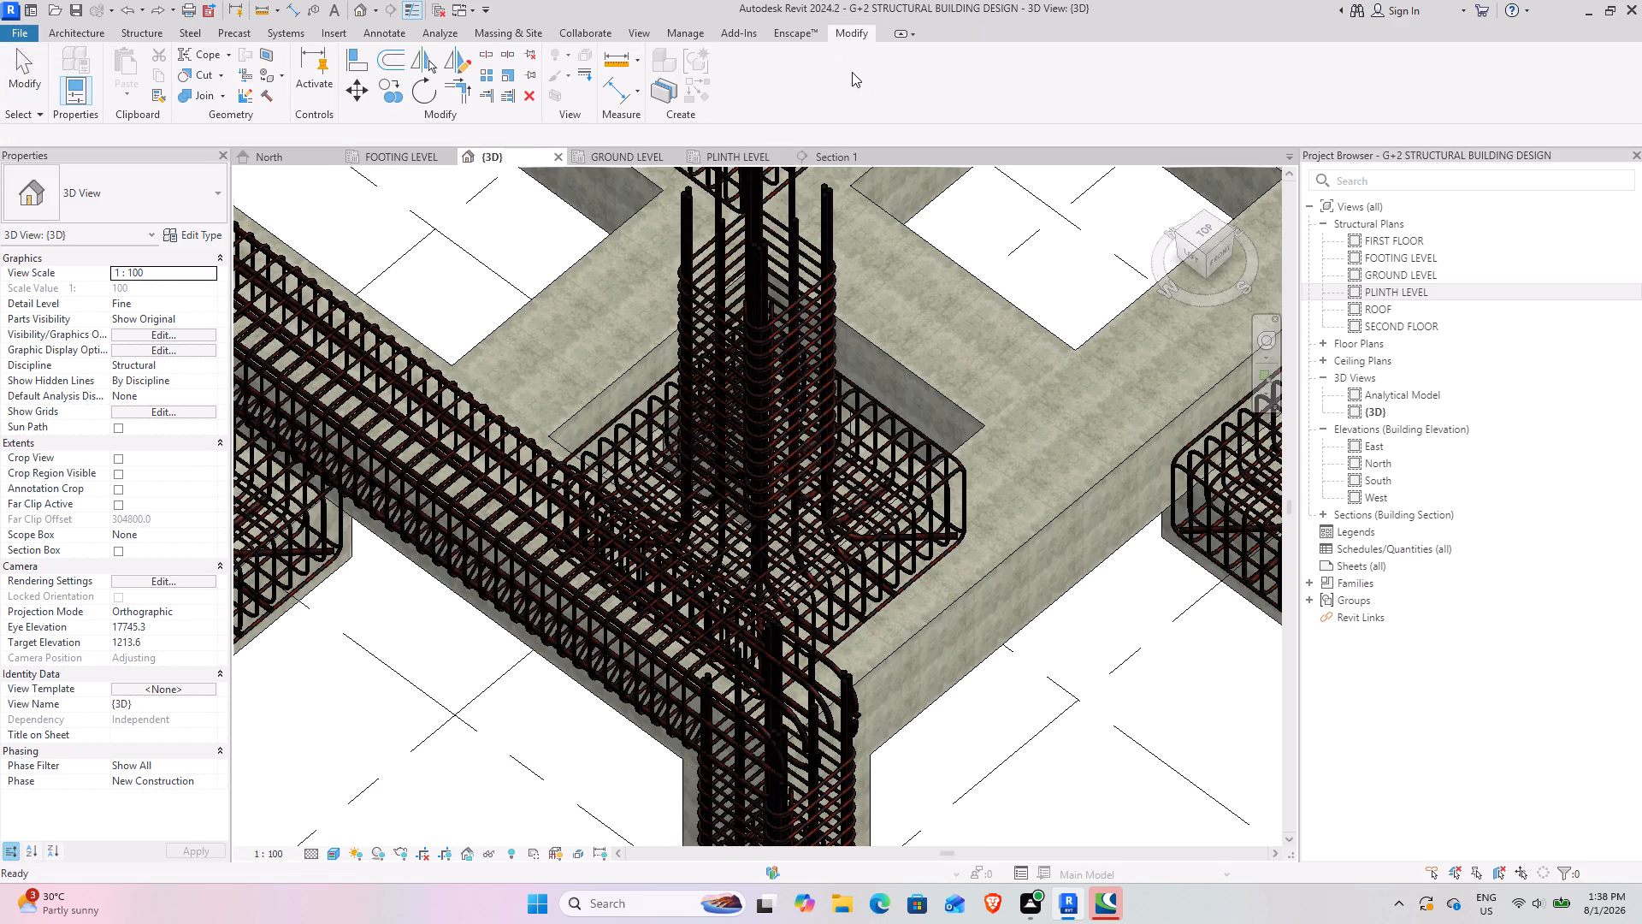
{"action": "key", "text": "ctrl+z"}
{"action": "key", "text": "ctrl+z"}
{"action": "key", "text": "ctrl+z"}
{"action": "scroll", "coordinate": [871, 409], "scroll_direction": "down", "scroll_amount": 14}
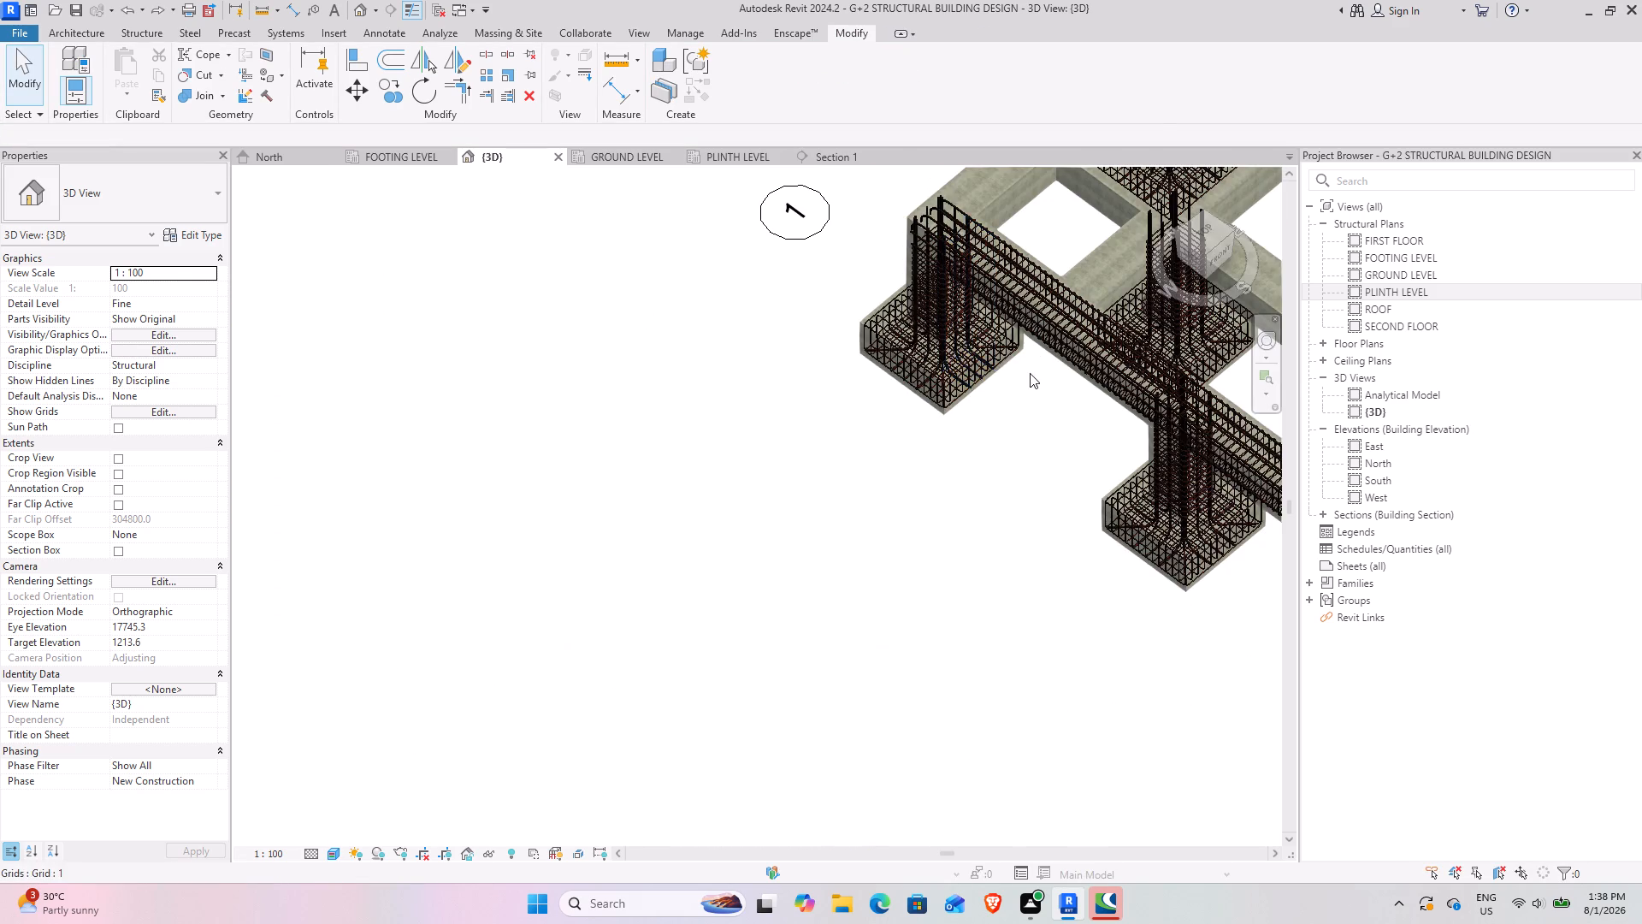
{"action": "middle_click_drag", "start_coordinate": [1030, 373], "coordinate": [358, 453]}
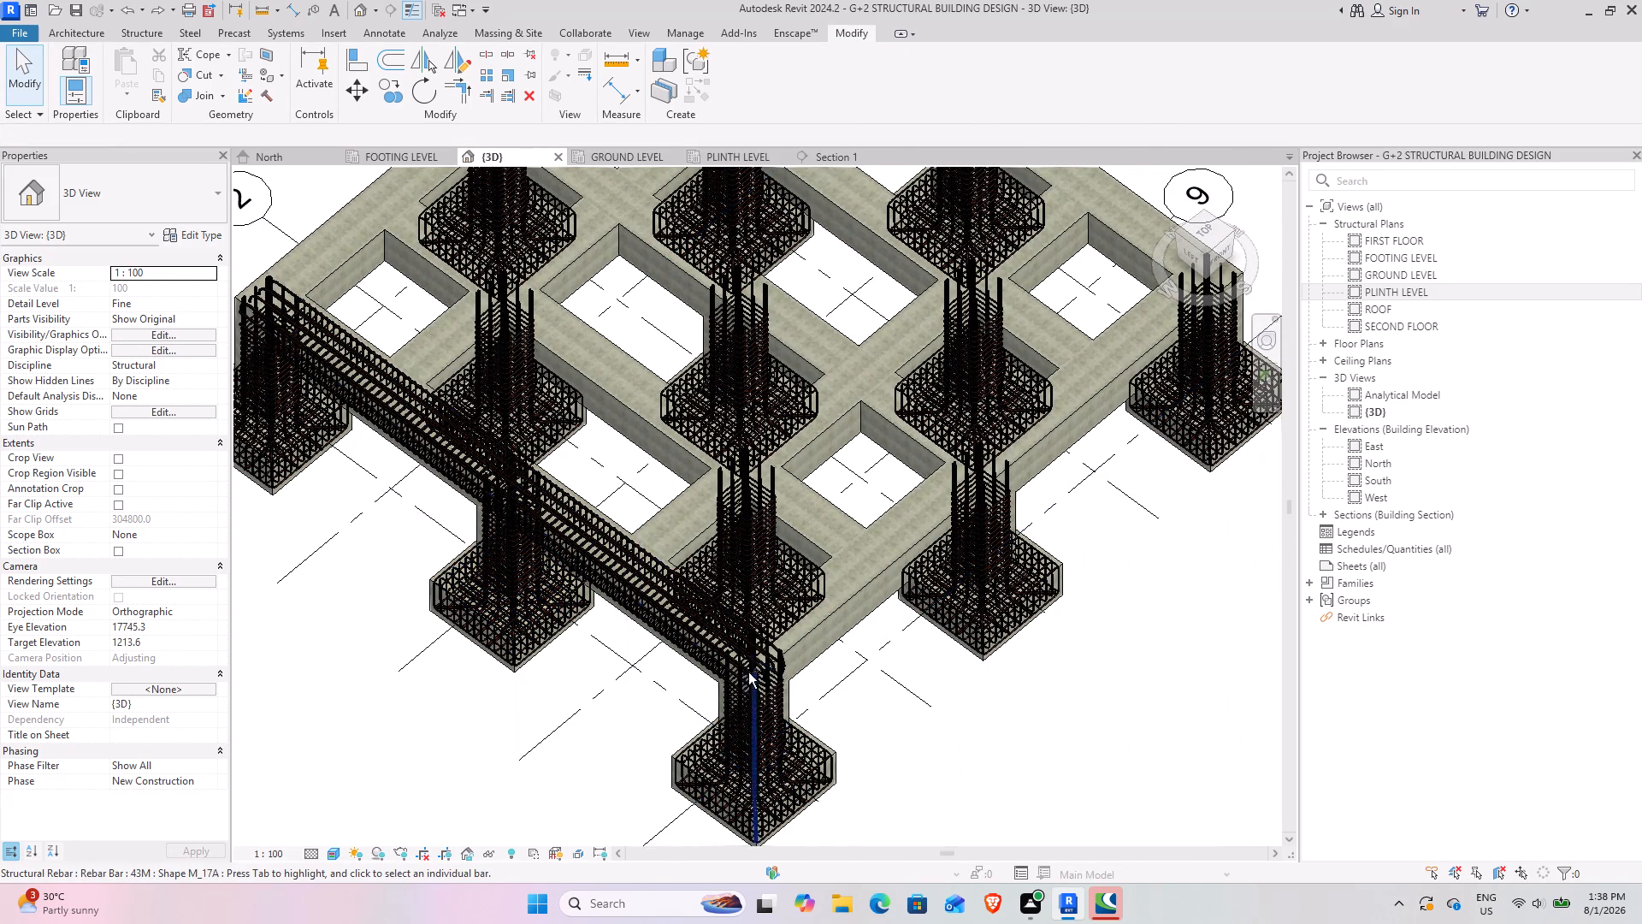
{"action": "scroll", "coordinate": [757, 645], "scroll_direction": "up", "scroll_amount": 17, "text": "ctrl"}
{"action": "key", "text": "ctrl+z"}
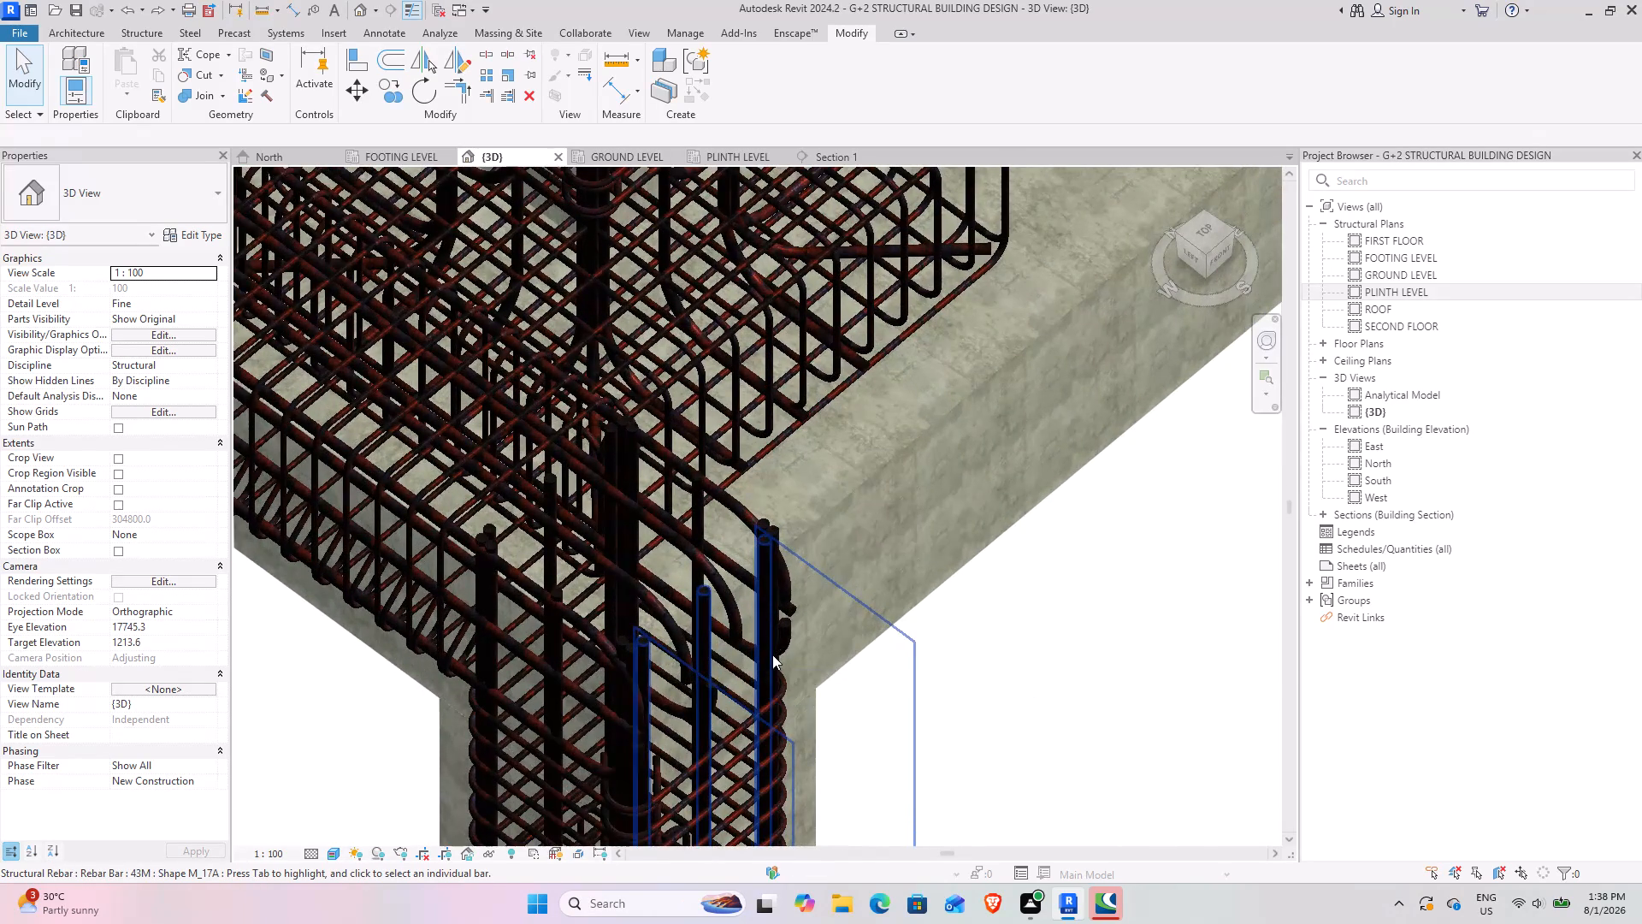
{"action": "key", "text": "ctrl+z"}
{"action": "key", "text": "ctrl+z"}
{"action": "key", "text": "ctrl+z"}
{"action": "key", "text": "ctrl+z"}
{"action": "scroll", "coordinate": [772, 654], "scroll_direction": "down", "scroll_amount": 3}
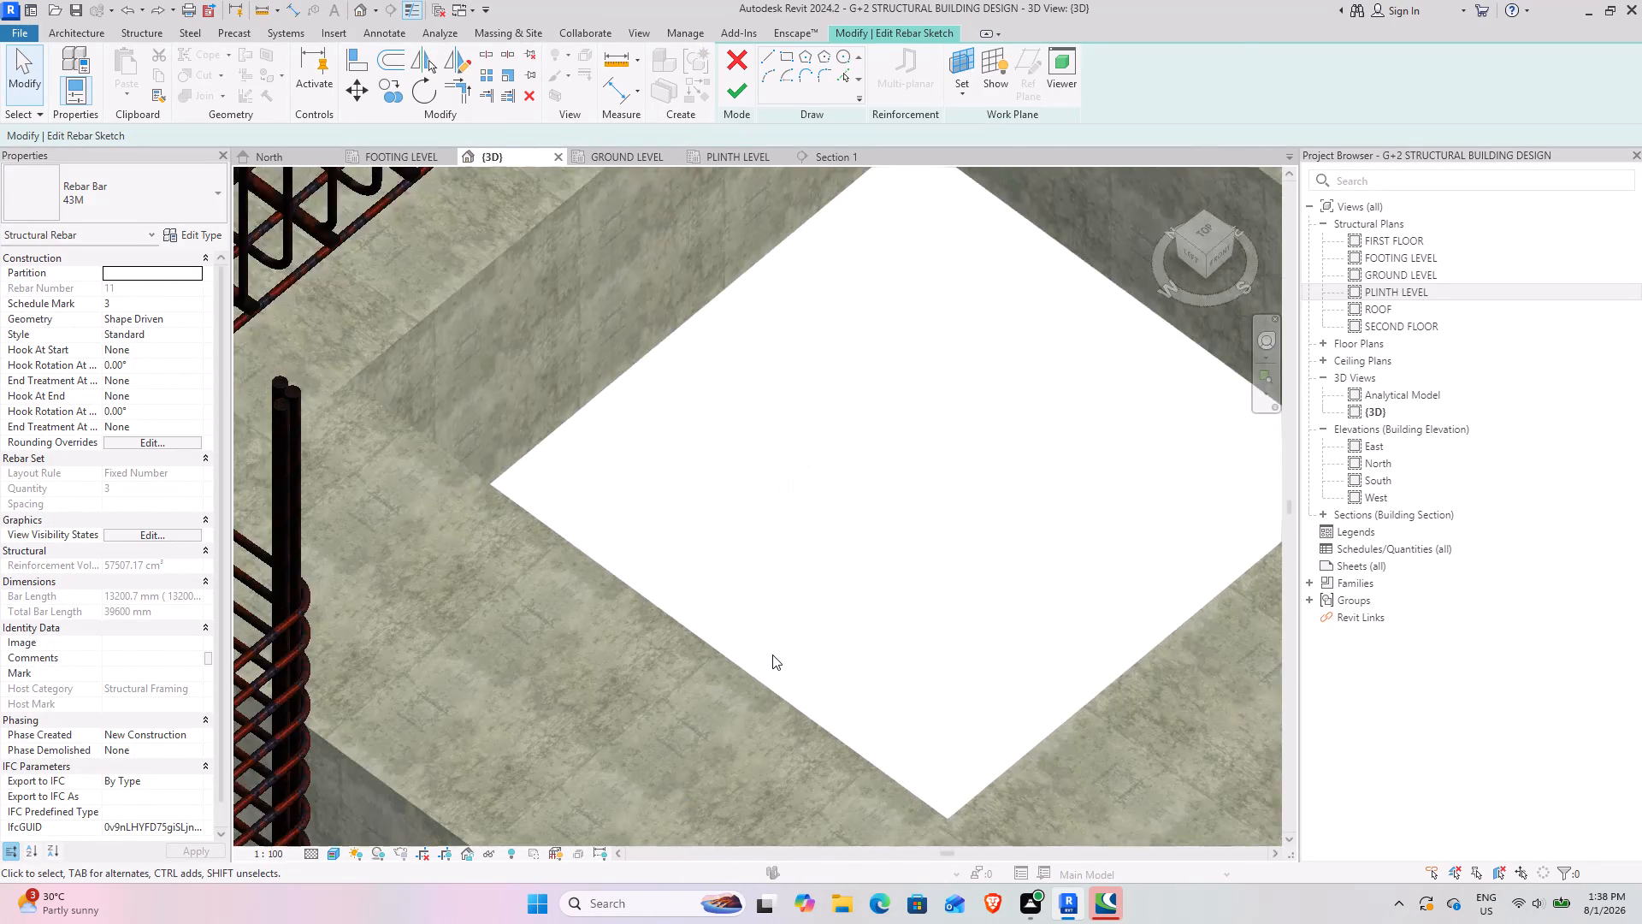
{"action": "scroll", "coordinate": [772, 654], "scroll_direction": "down", "scroll_amount": 11}
{"action": "middle_click_drag", "start_coordinate": [768, 660], "coordinate": [804, 374]}
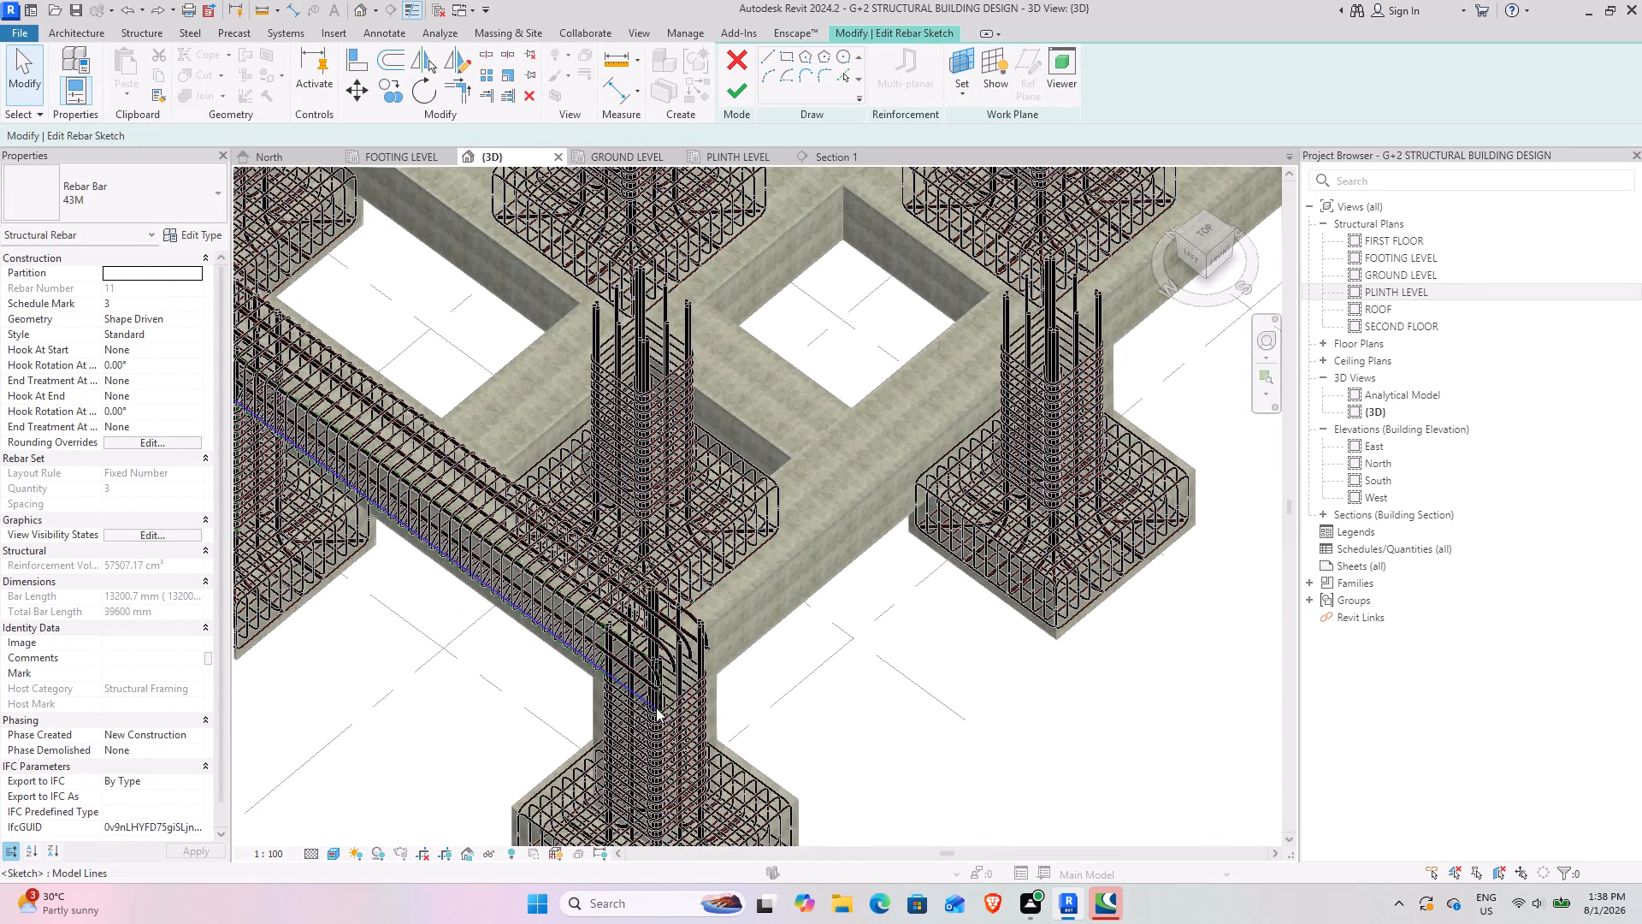
{"action": "key", "text": "ctrl+z"}
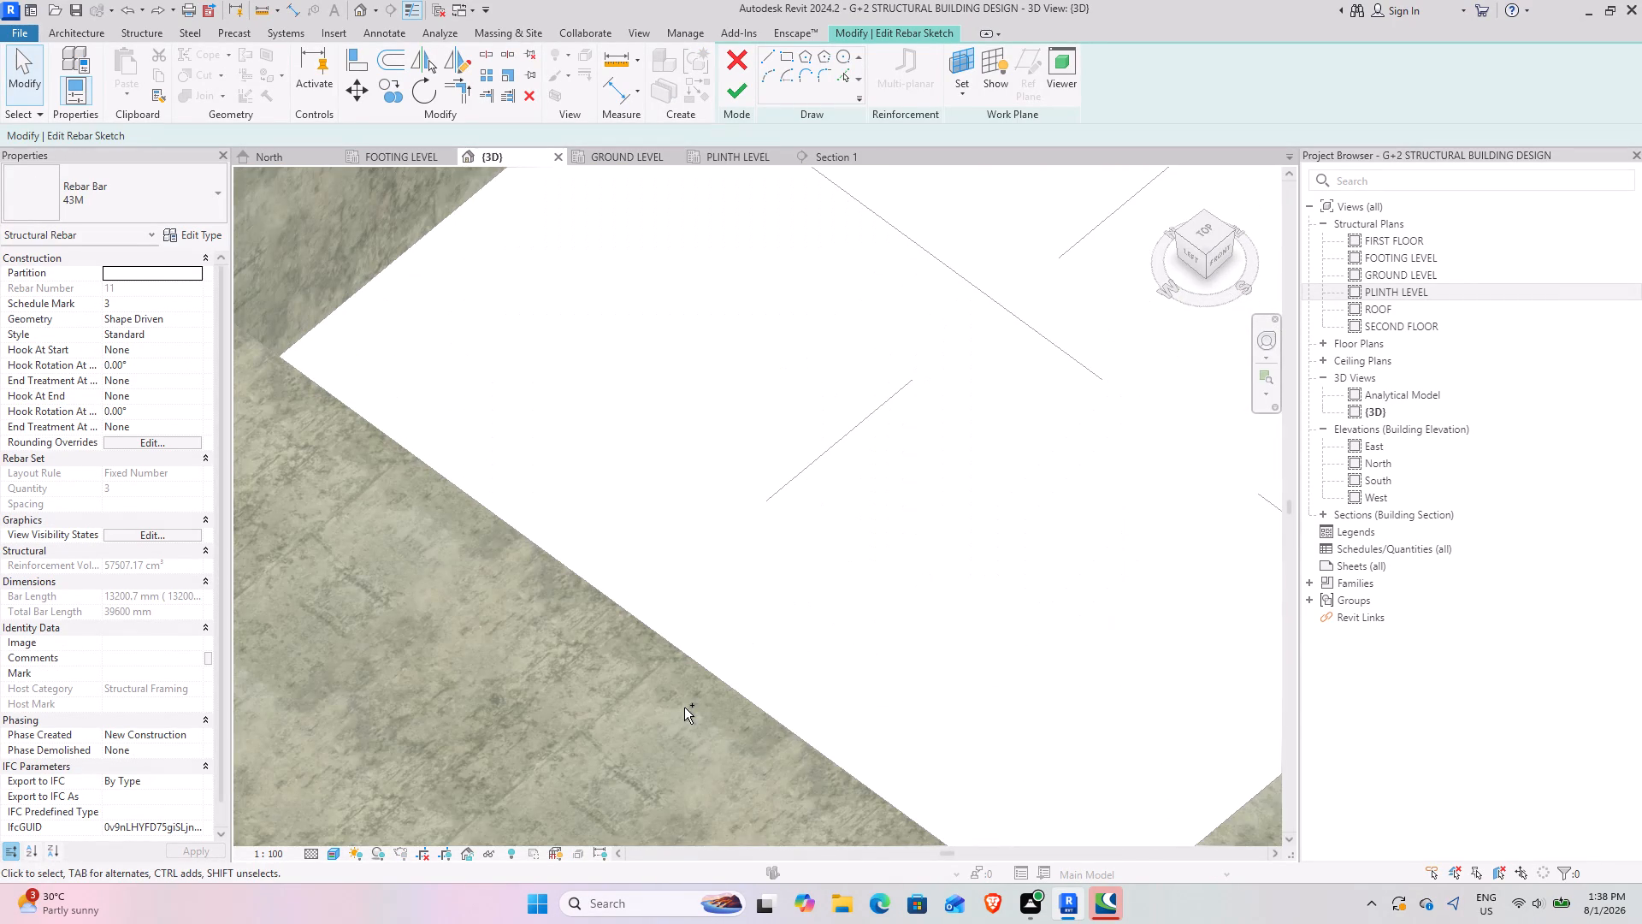
{"action": "key", "text": "ctrl+z"}
{"action": "scroll", "coordinate": [702, 693], "scroll_direction": "down", "scroll_amount": 14}
{"action": "middle_click_drag", "start_coordinate": [705, 708], "coordinate": [690, 264]}
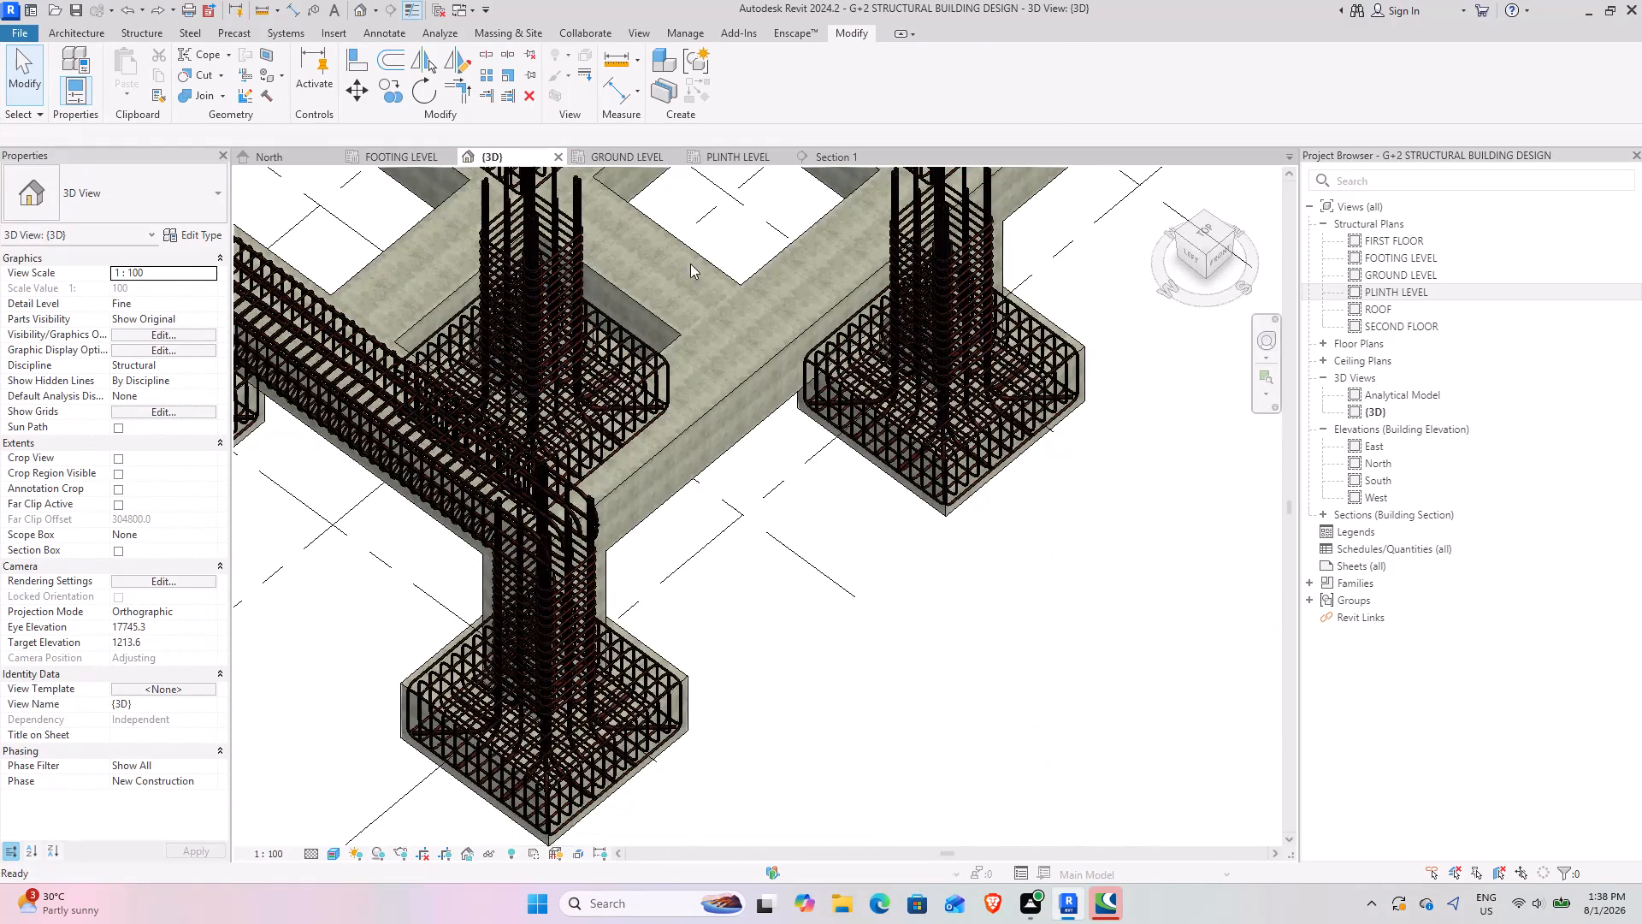
Undo the earlier sketch edit of the edge beam's lower three-bar 43M set.
{"action": "key", "text": "ctrl+z"}
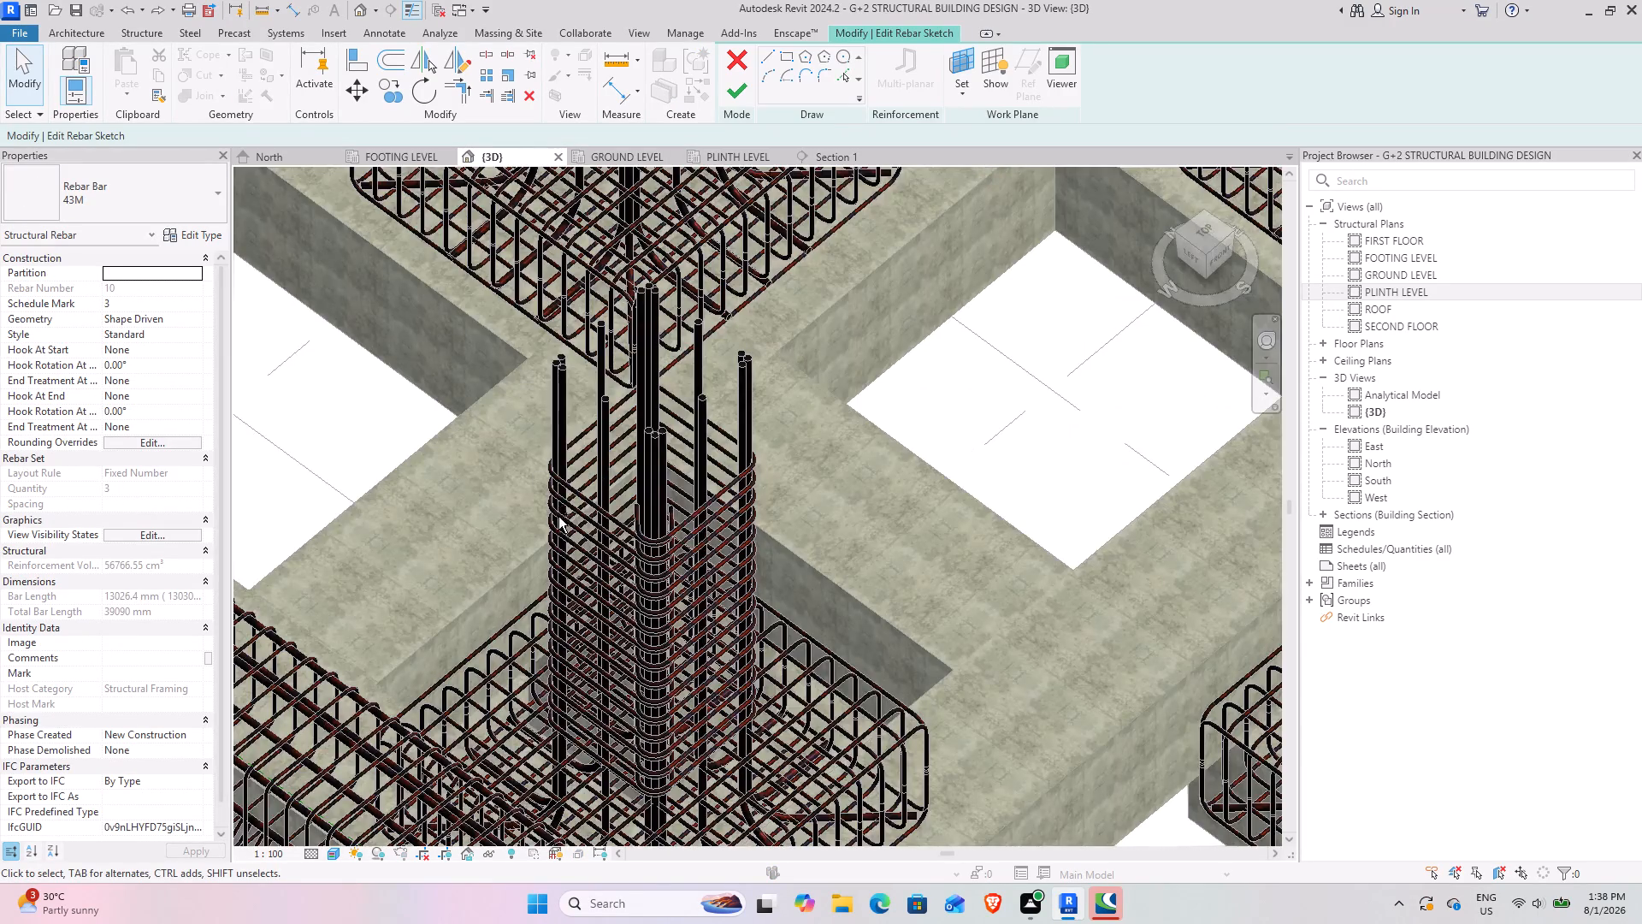
{"action": "scroll", "coordinate": [582, 526], "scroll_direction": "down", "scroll_amount": 10}
{"action": "key", "text": "ctrl+z"}
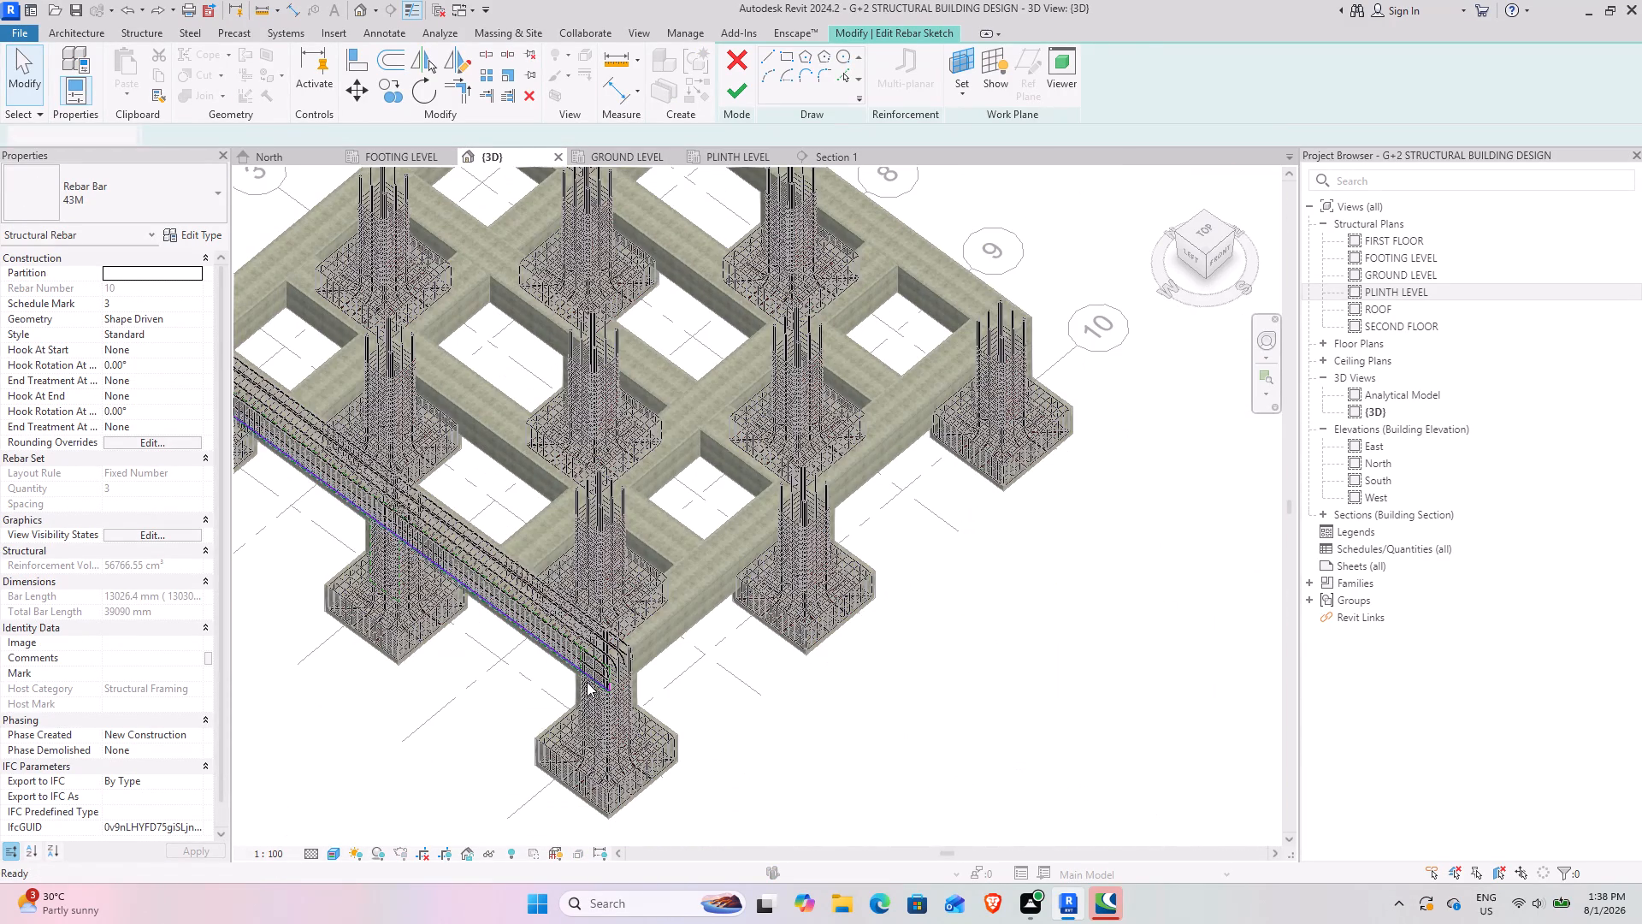
{"action": "scroll", "coordinate": [596, 668], "scroll_direction": "down", "scroll_amount": 9}
{"action": "middle_click_drag", "start_coordinate": [617, 724], "coordinate": [641, 531]}
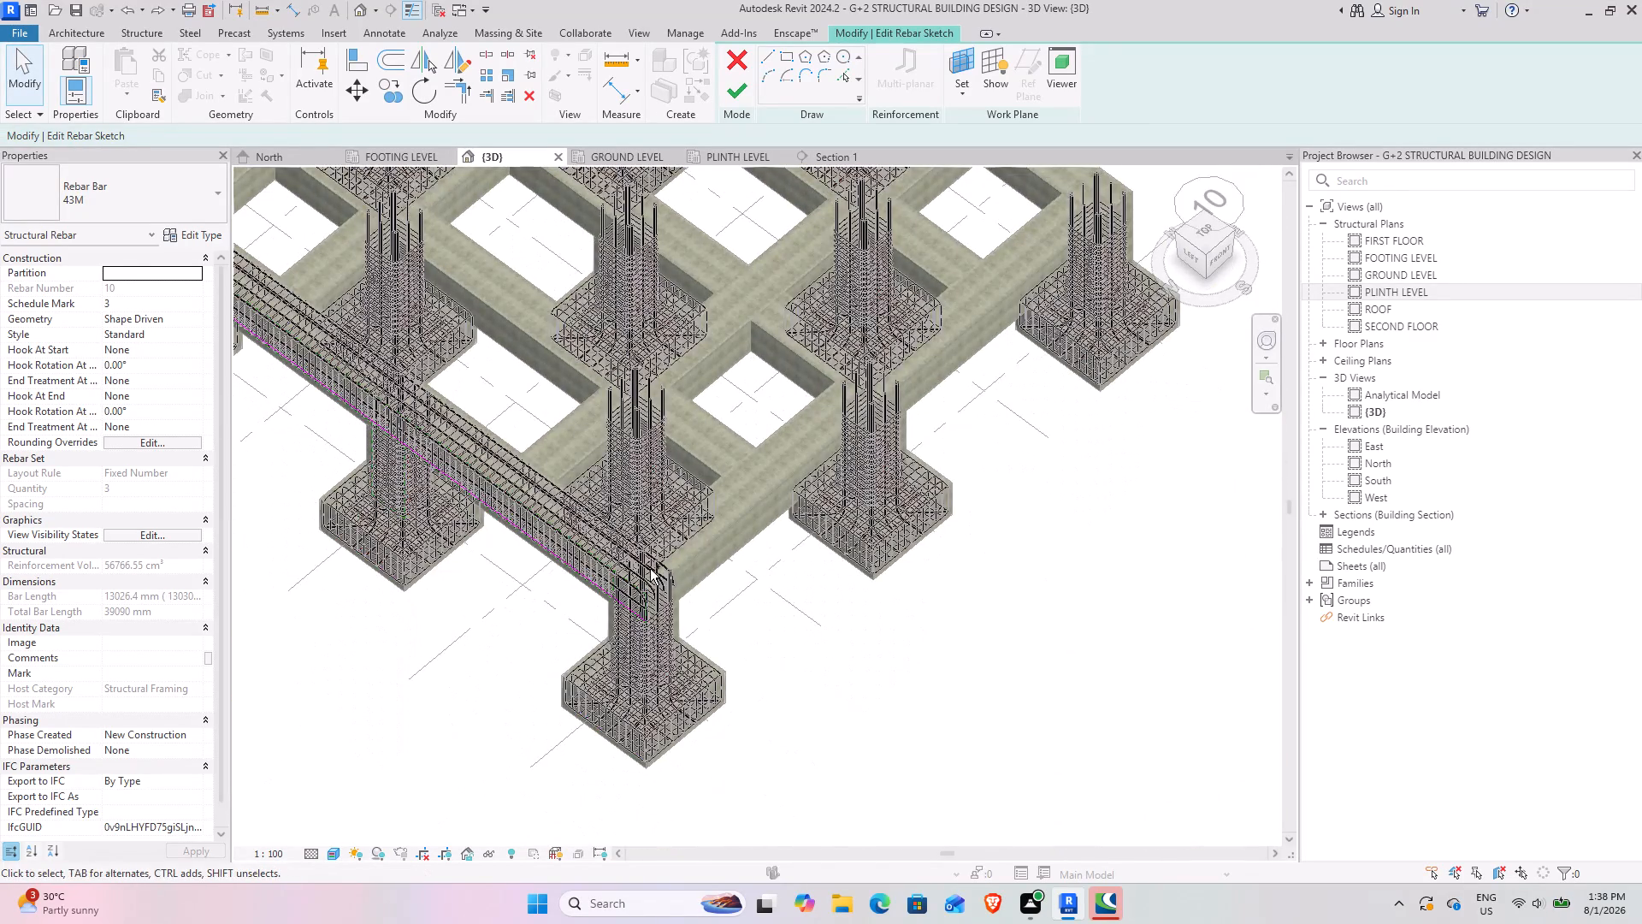
{"action": "key", "text": "ctrl+z"}
{"action": "scroll", "coordinate": [659, 625], "scroll_direction": "down", "scroll_amount": 8}
{"action": "middle_click_drag", "start_coordinate": [651, 688], "coordinate": [685, 312]}
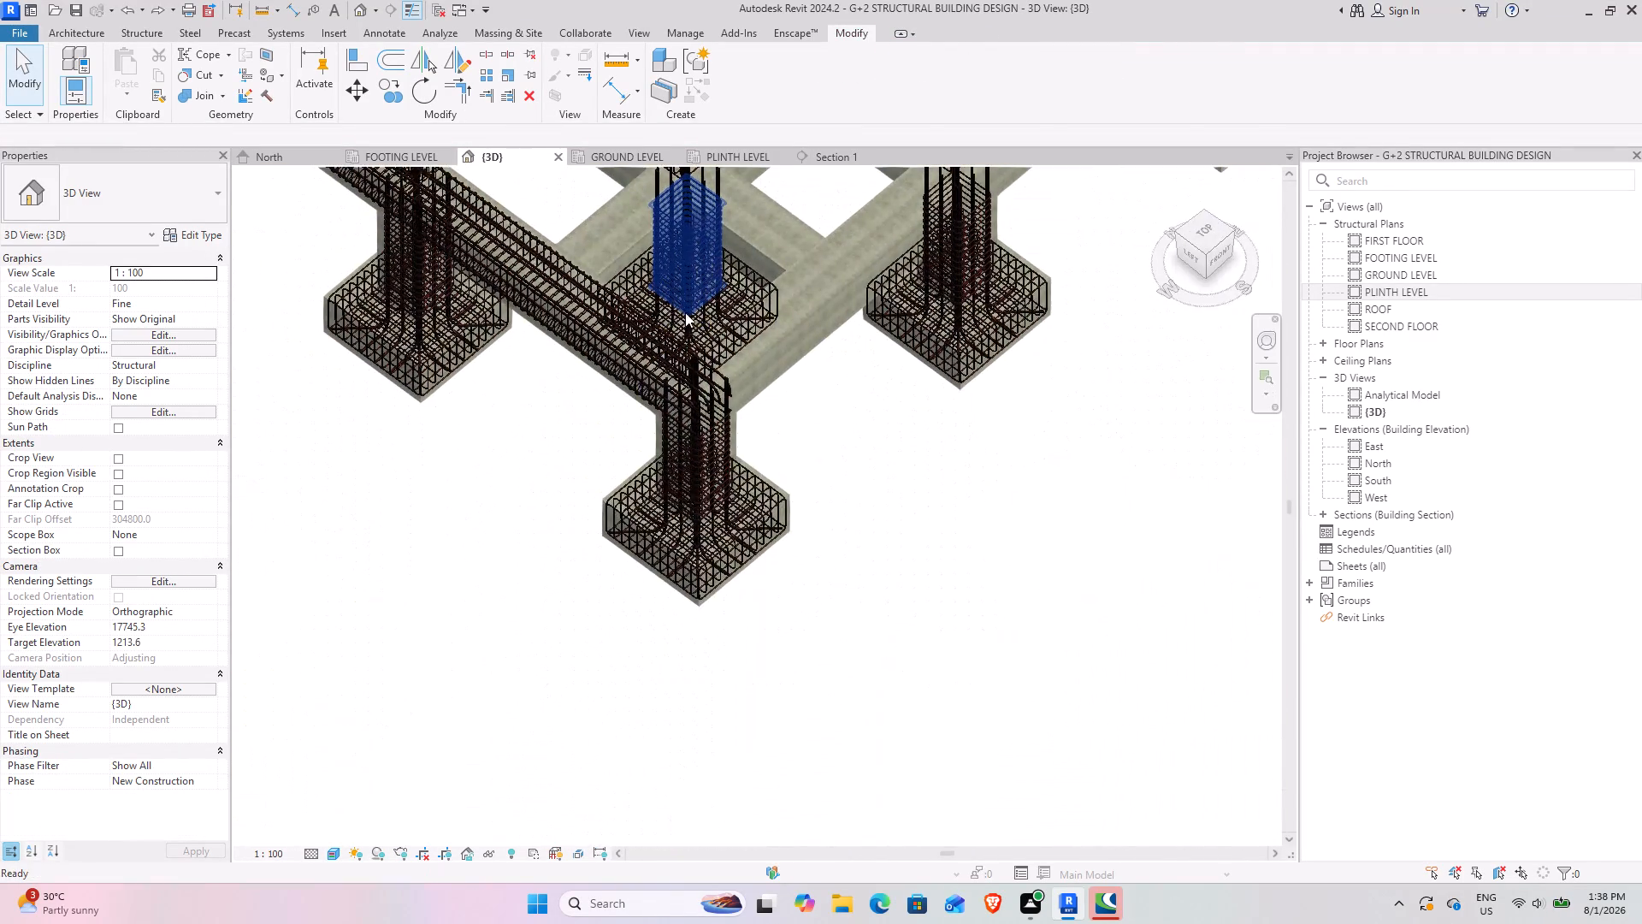
Undo the sketch edit that bent down the ends of the edge beam's upper four-bar 43M set.
{"action": "scroll", "coordinate": [726, 289], "scroll_direction": "up", "scroll_amount": 12}
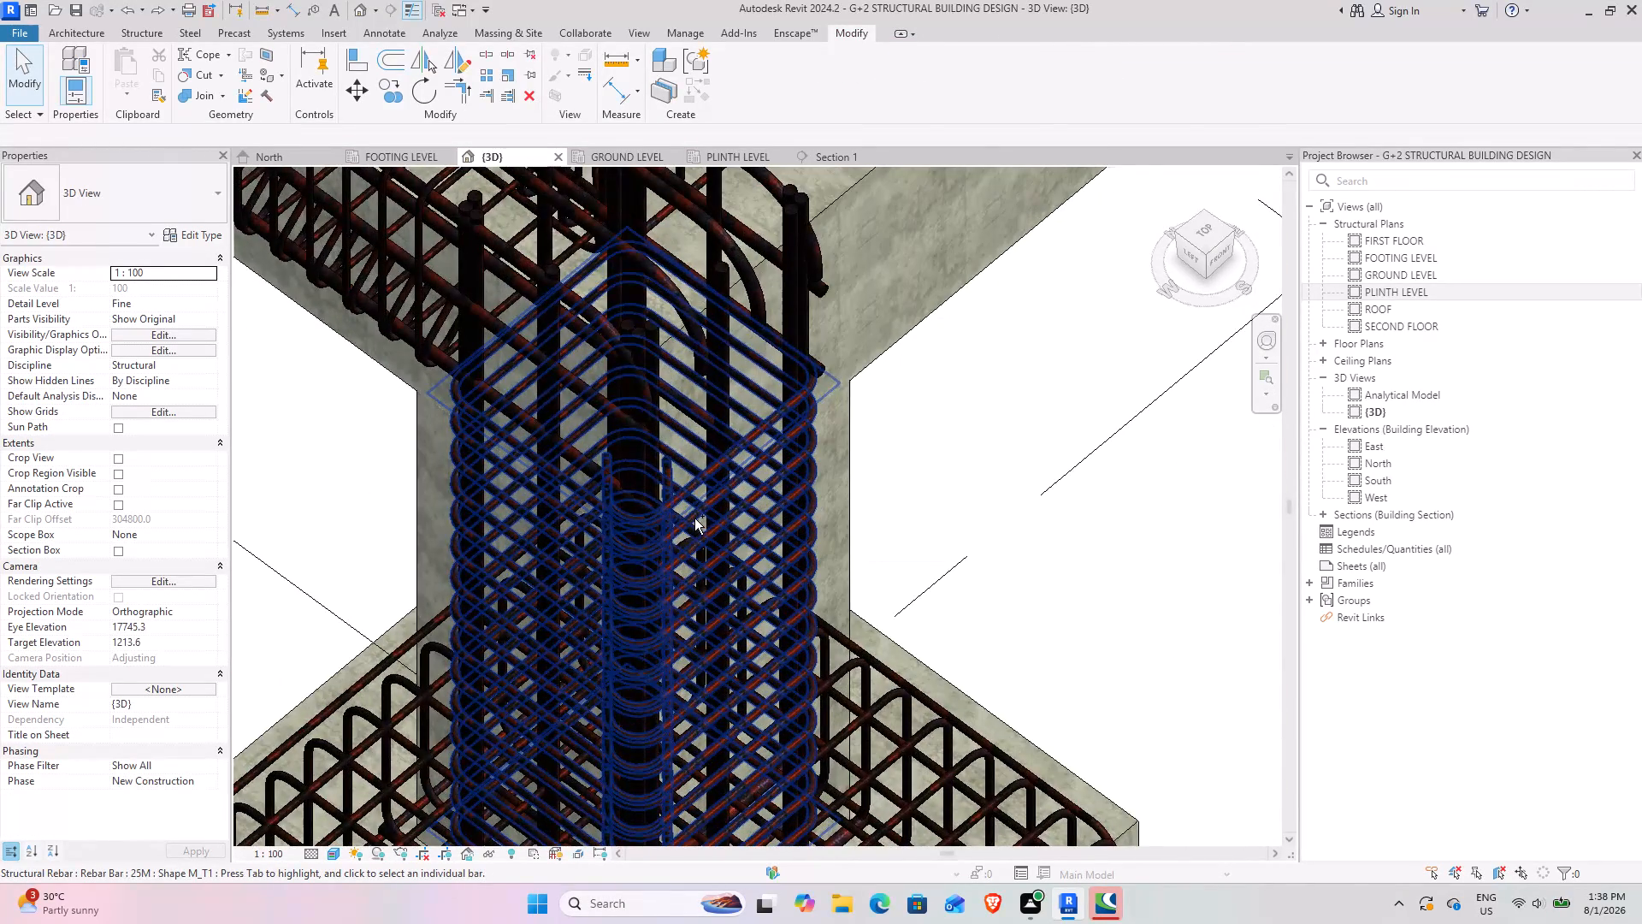
{"action": "key", "text": "ctrl+z"}
{"action": "key", "text": "ctrl+z"}
{"action": "key", "text": "ctrl+z"}
{"action": "scroll", "coordinate": [704, 513], "scroll_direction": "down", "scroll_amount": 2}
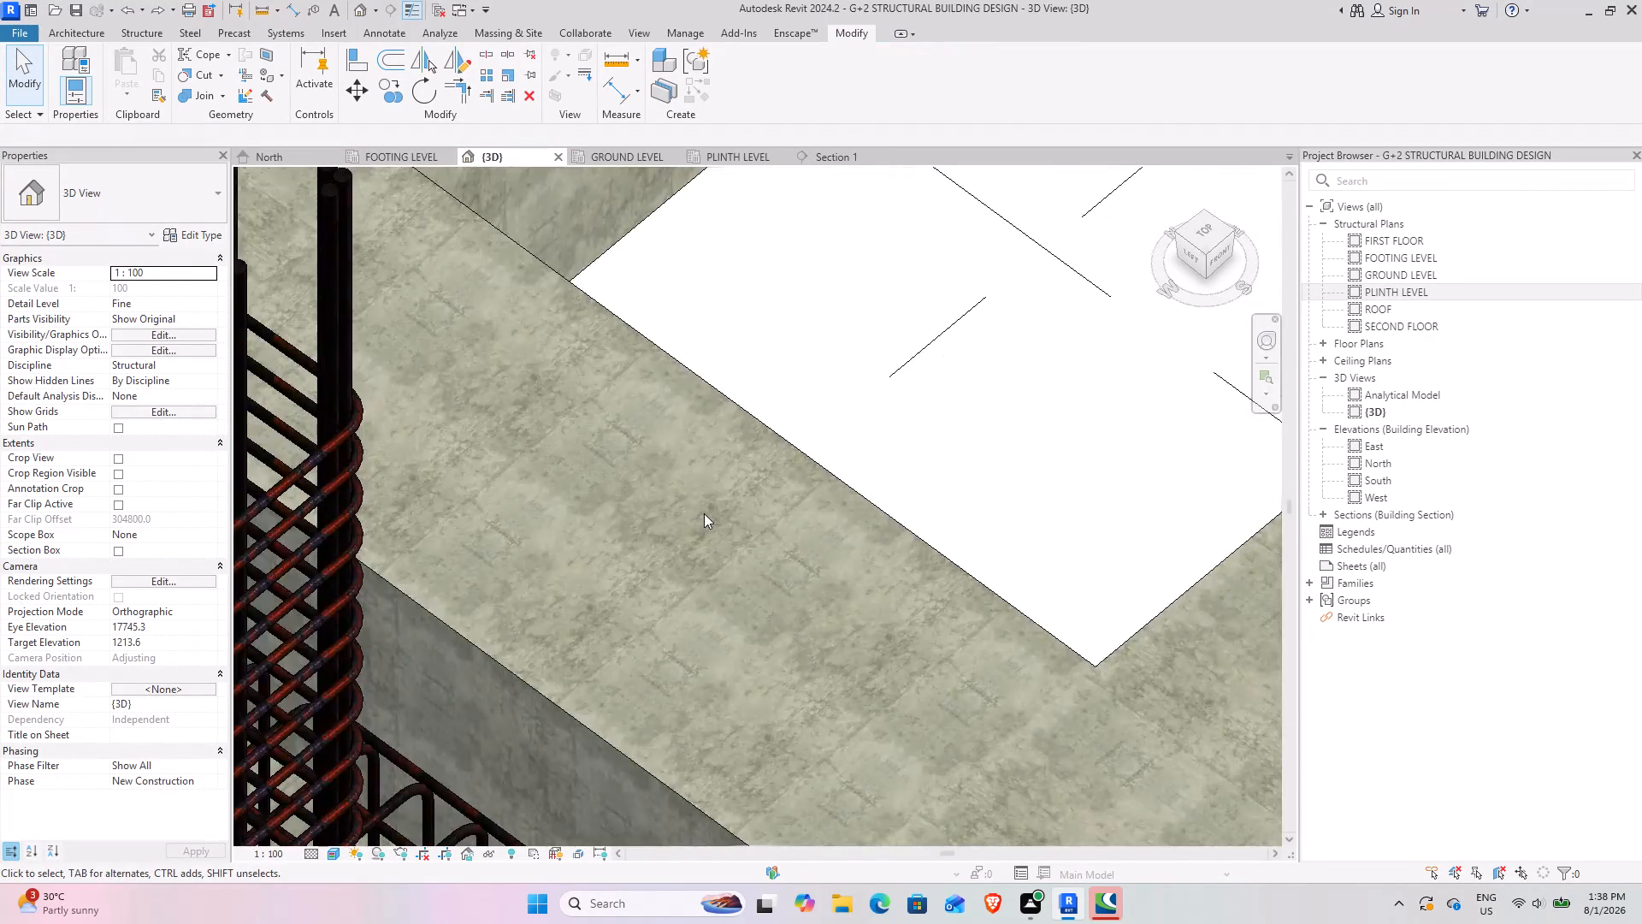
{"action": "scroll", "coordinate": [704, 513], "scroll_direction": "down", "scroll_amount": 16}
{"action": "scroll", "coordinate": [642, 607], "scroll_direction": "up", "scroll_amount": 15}
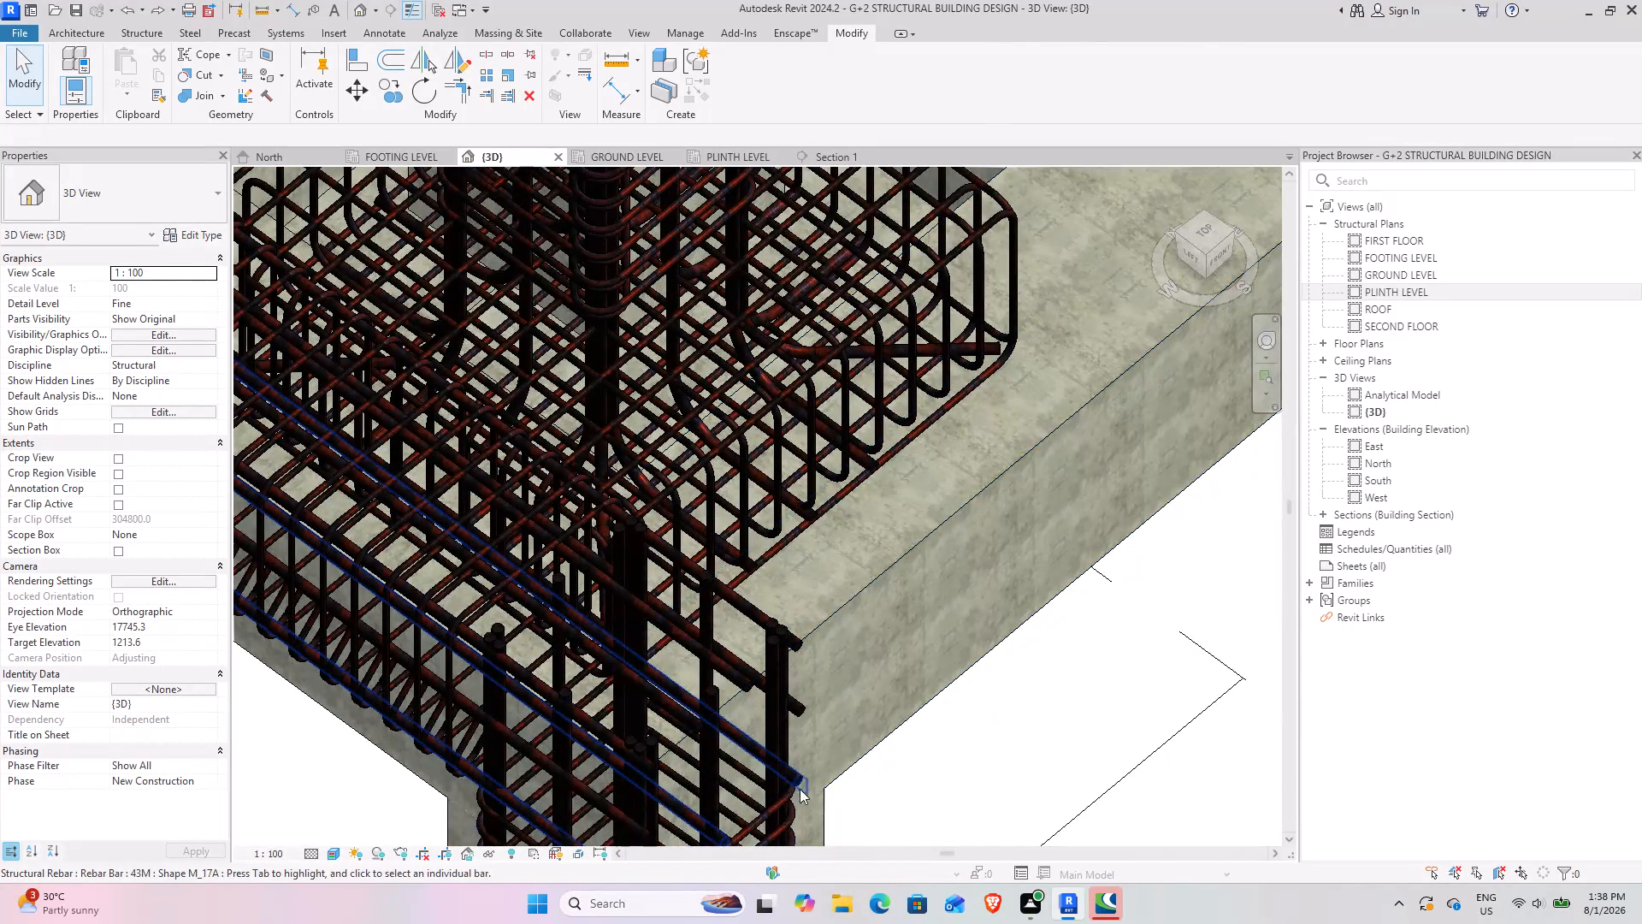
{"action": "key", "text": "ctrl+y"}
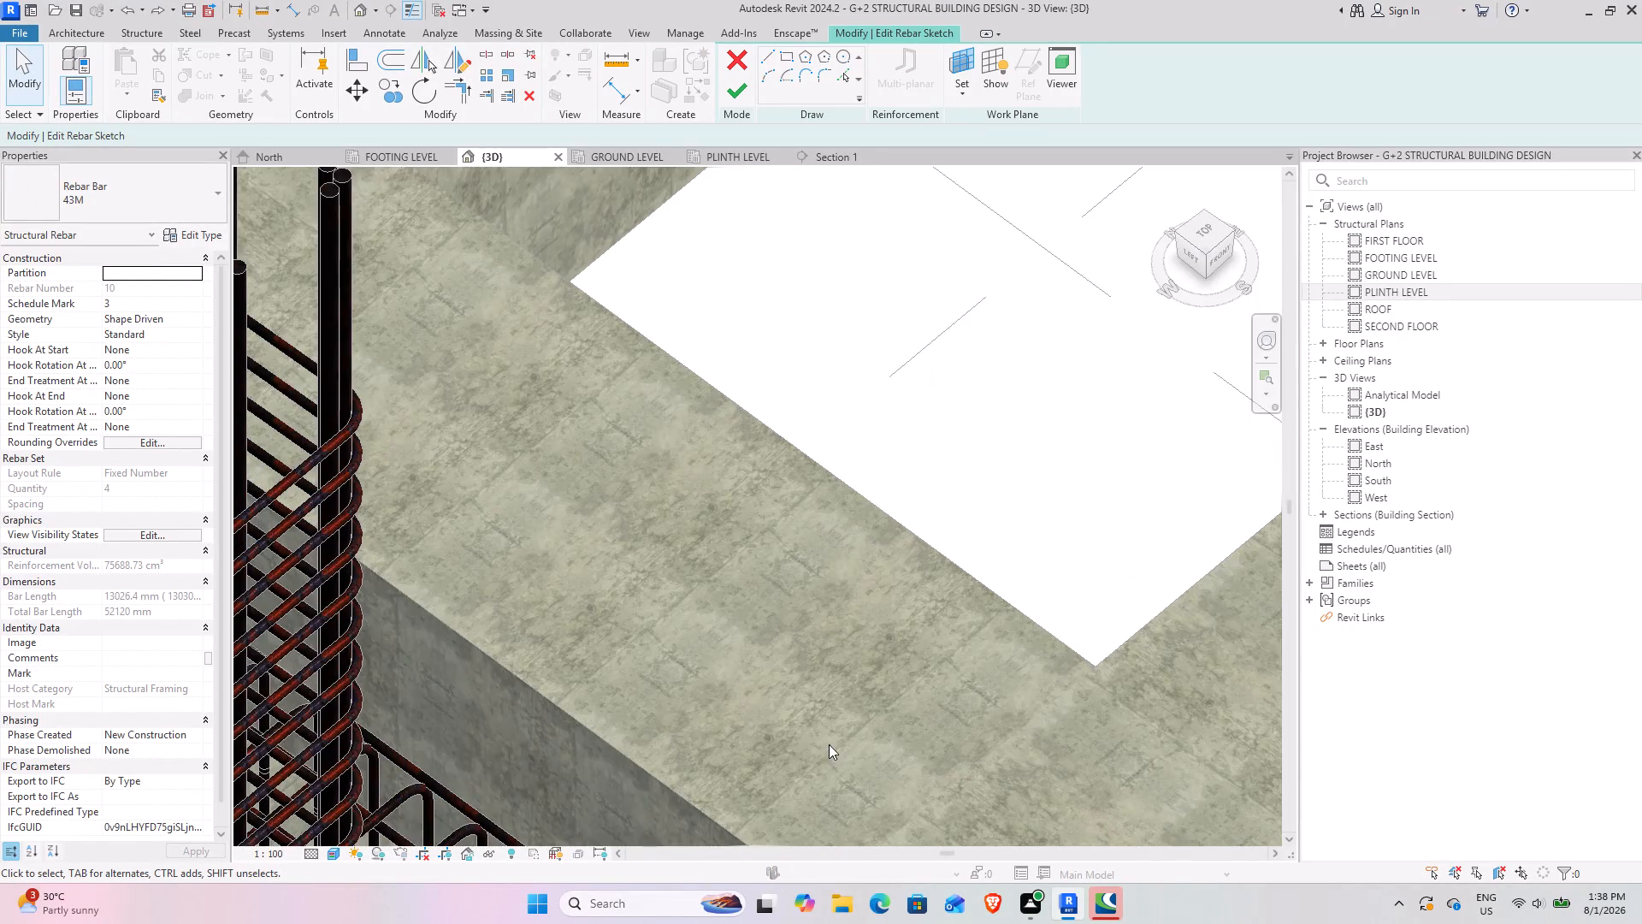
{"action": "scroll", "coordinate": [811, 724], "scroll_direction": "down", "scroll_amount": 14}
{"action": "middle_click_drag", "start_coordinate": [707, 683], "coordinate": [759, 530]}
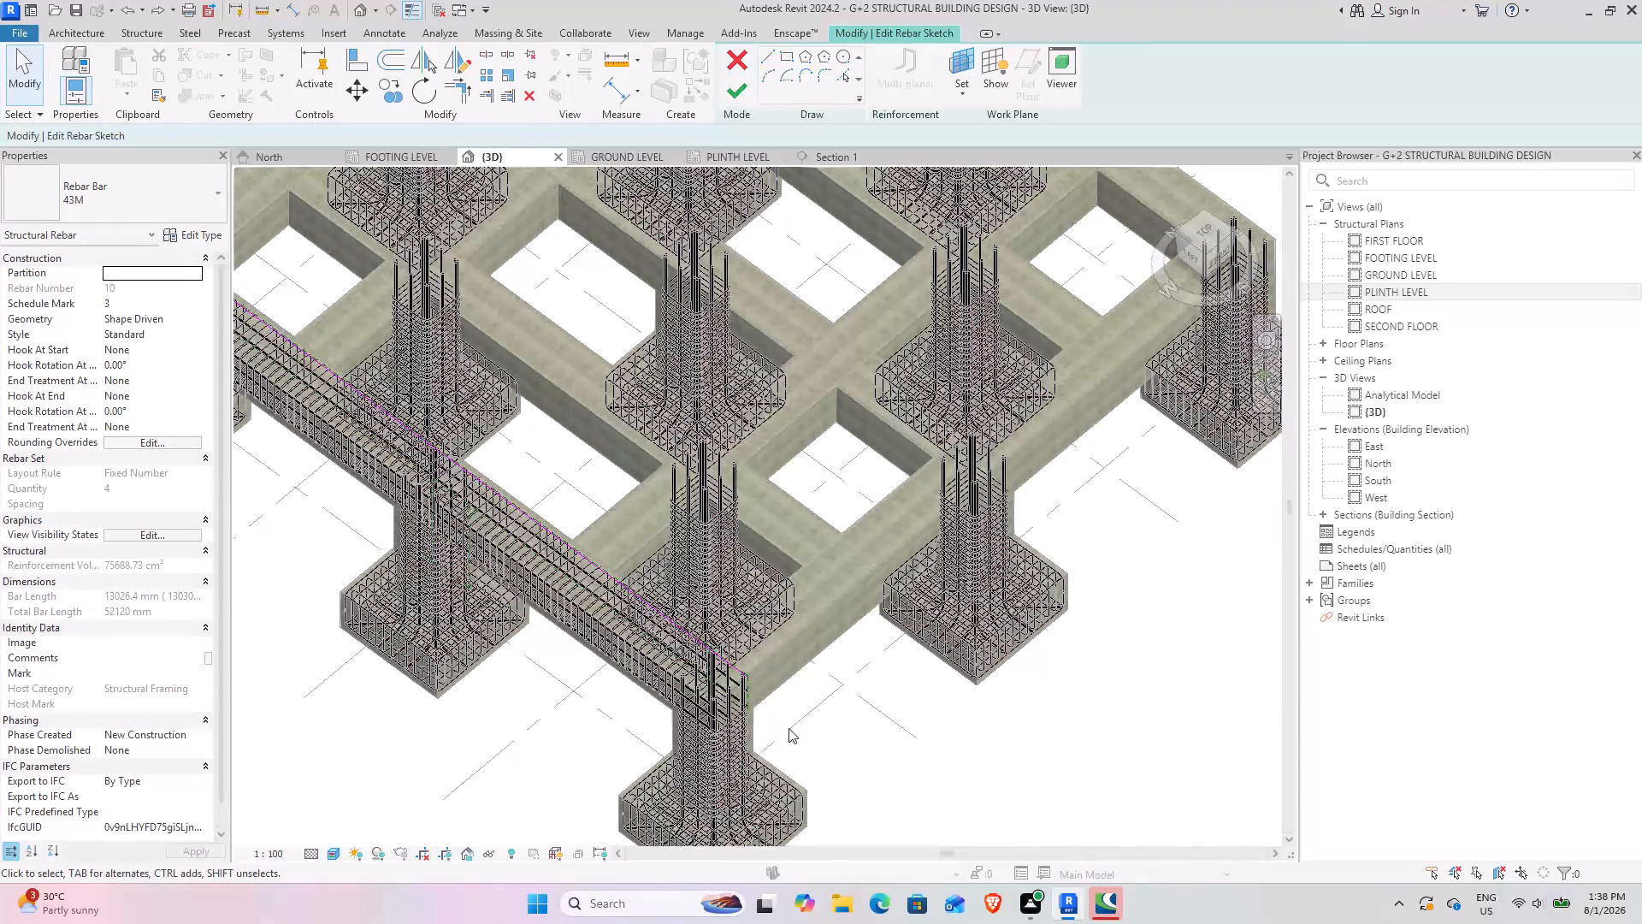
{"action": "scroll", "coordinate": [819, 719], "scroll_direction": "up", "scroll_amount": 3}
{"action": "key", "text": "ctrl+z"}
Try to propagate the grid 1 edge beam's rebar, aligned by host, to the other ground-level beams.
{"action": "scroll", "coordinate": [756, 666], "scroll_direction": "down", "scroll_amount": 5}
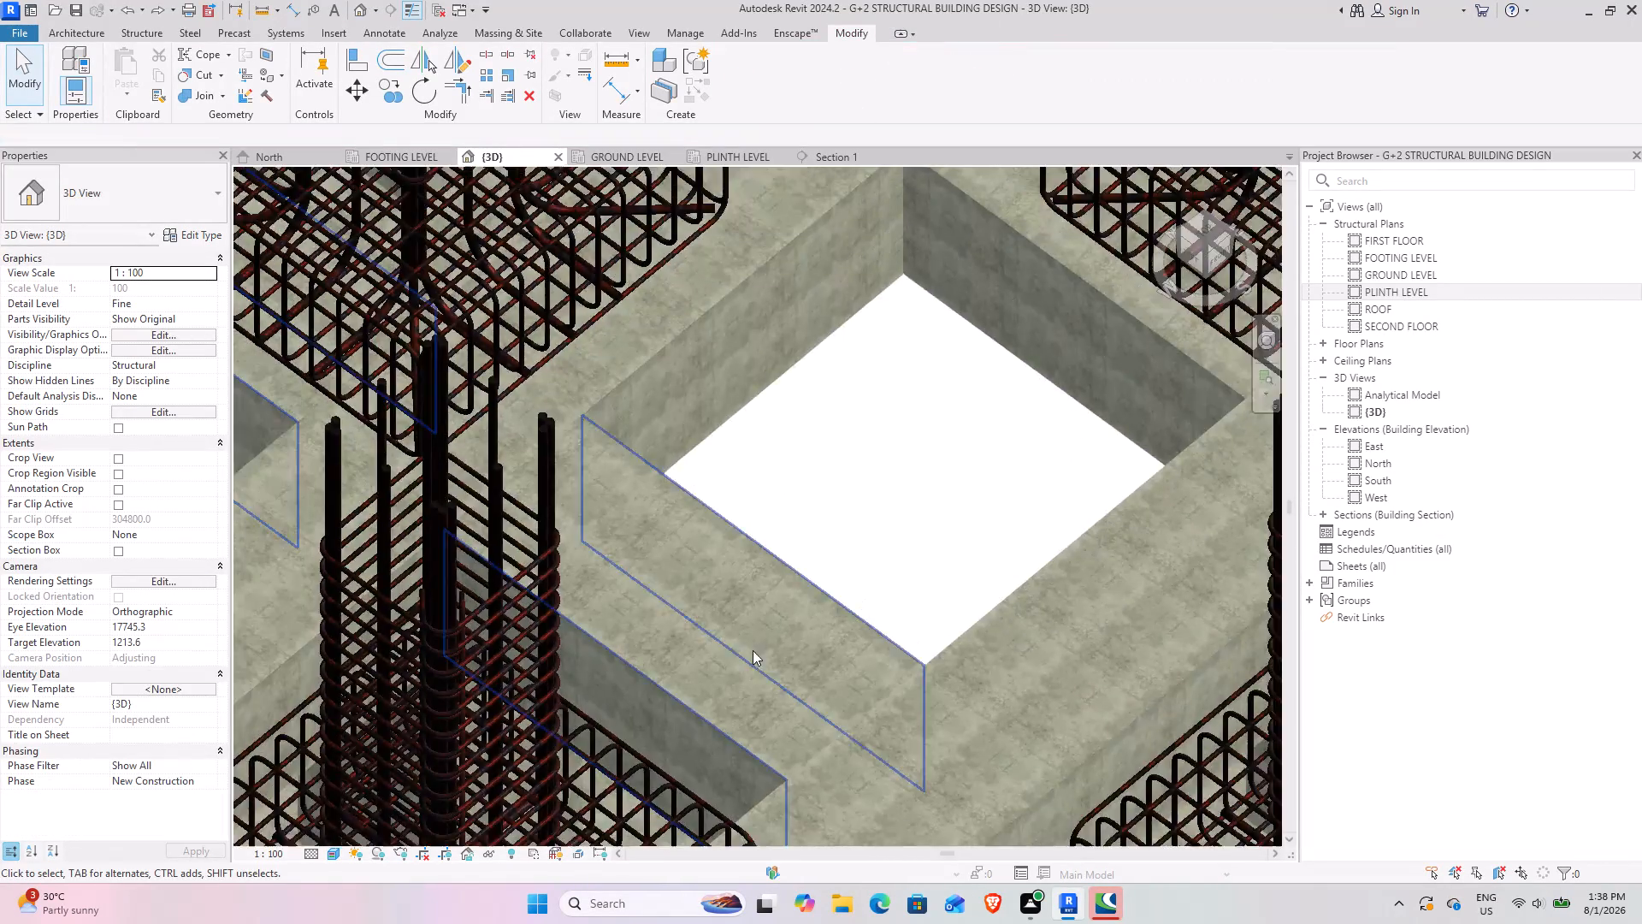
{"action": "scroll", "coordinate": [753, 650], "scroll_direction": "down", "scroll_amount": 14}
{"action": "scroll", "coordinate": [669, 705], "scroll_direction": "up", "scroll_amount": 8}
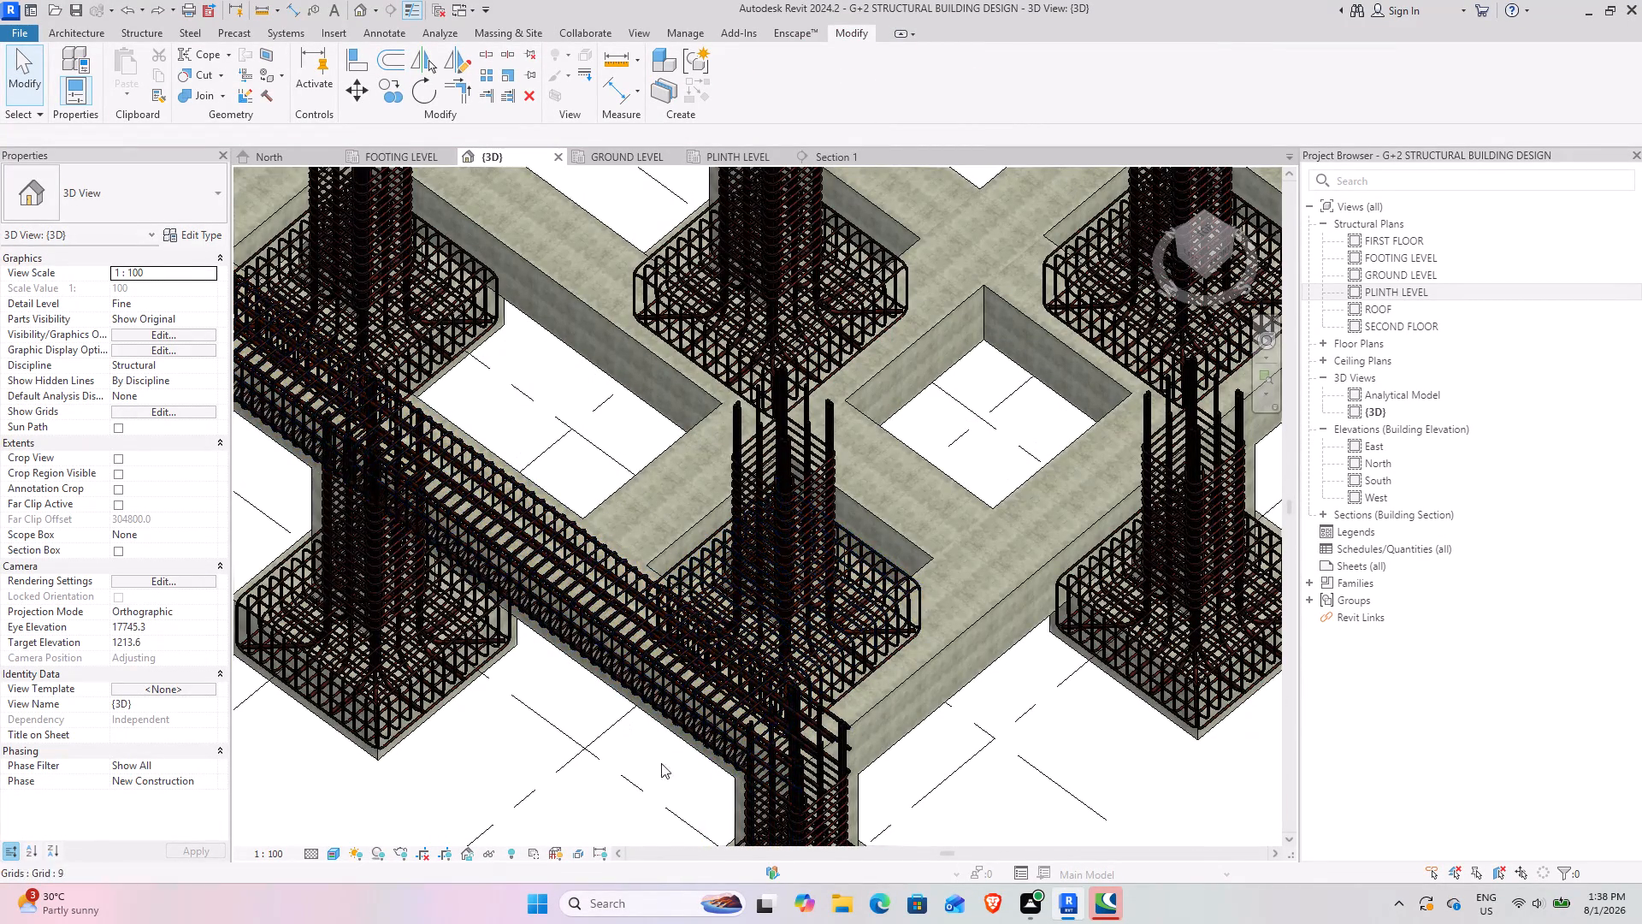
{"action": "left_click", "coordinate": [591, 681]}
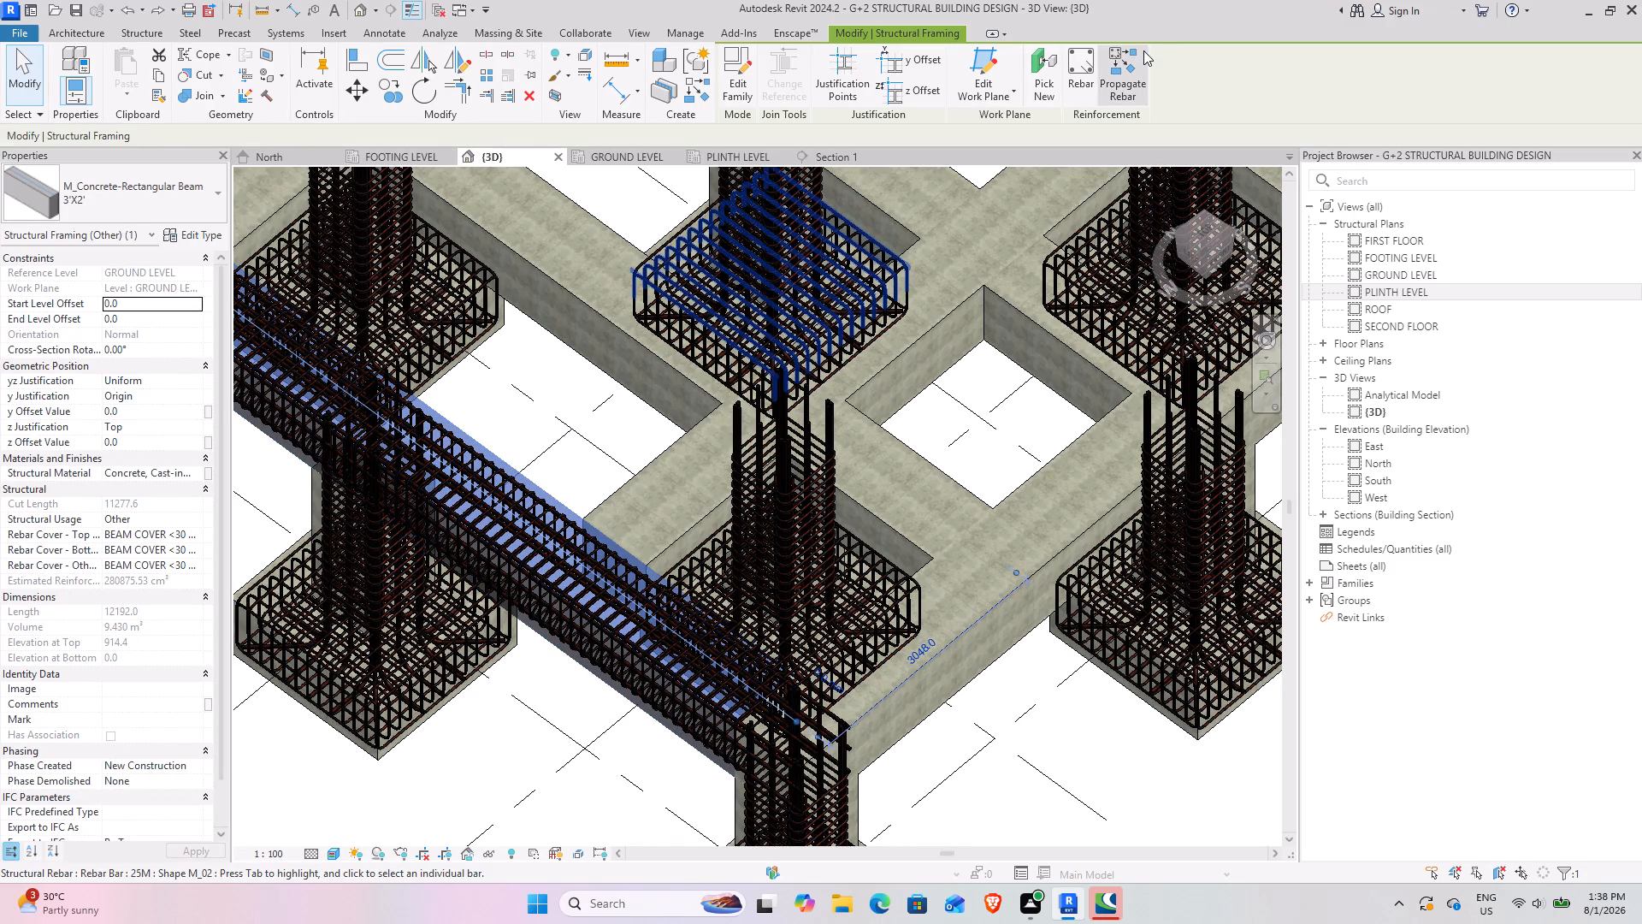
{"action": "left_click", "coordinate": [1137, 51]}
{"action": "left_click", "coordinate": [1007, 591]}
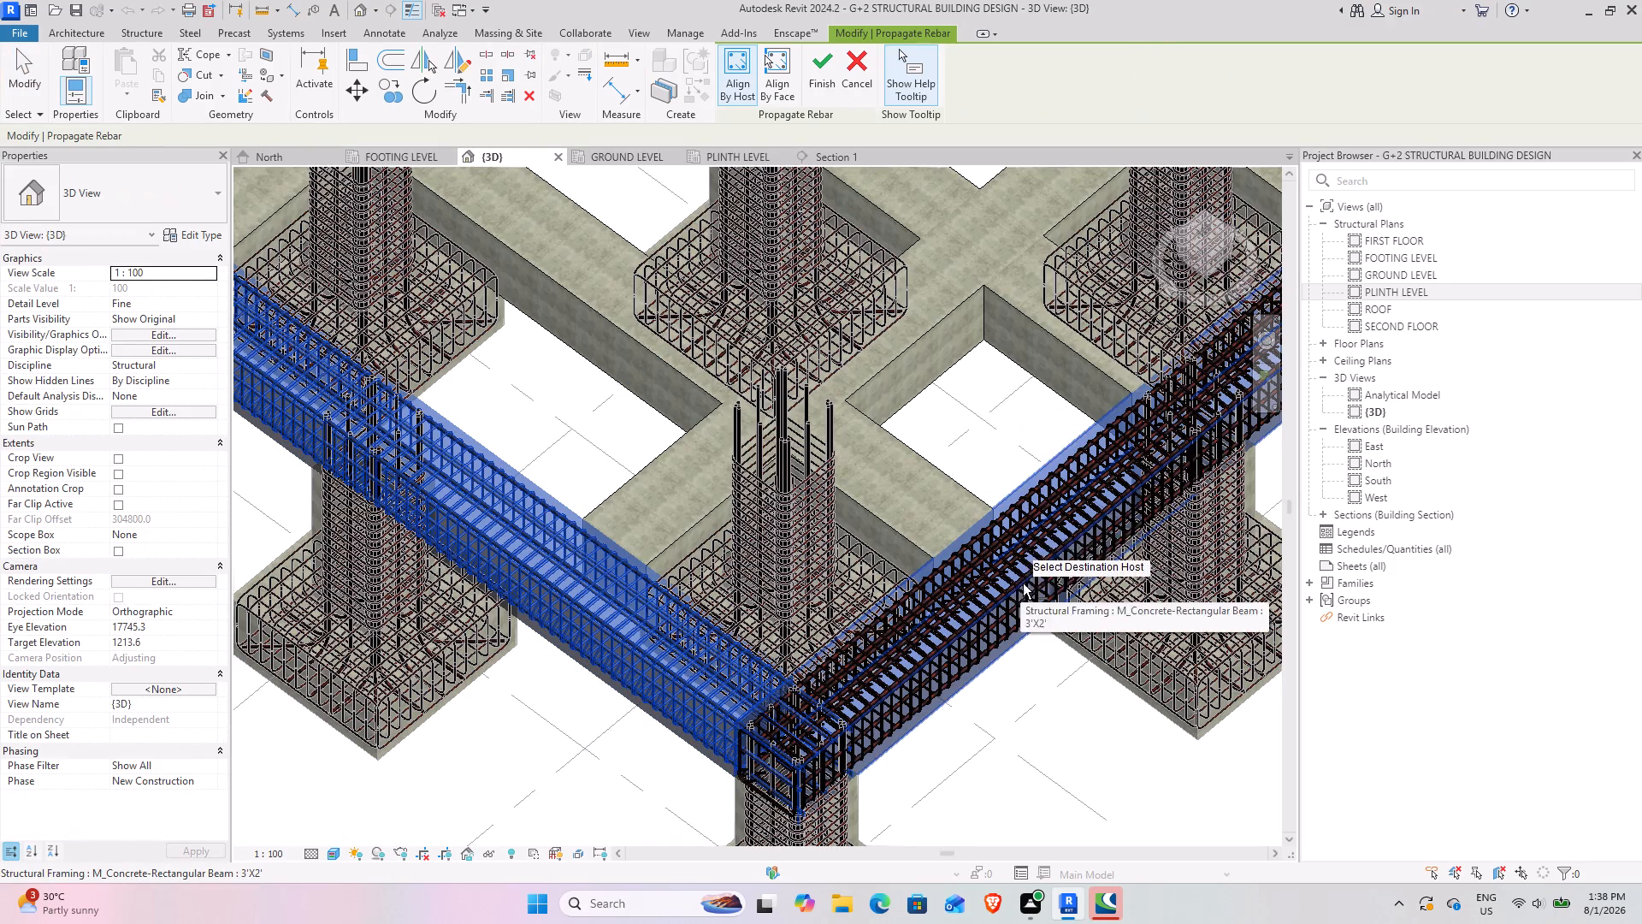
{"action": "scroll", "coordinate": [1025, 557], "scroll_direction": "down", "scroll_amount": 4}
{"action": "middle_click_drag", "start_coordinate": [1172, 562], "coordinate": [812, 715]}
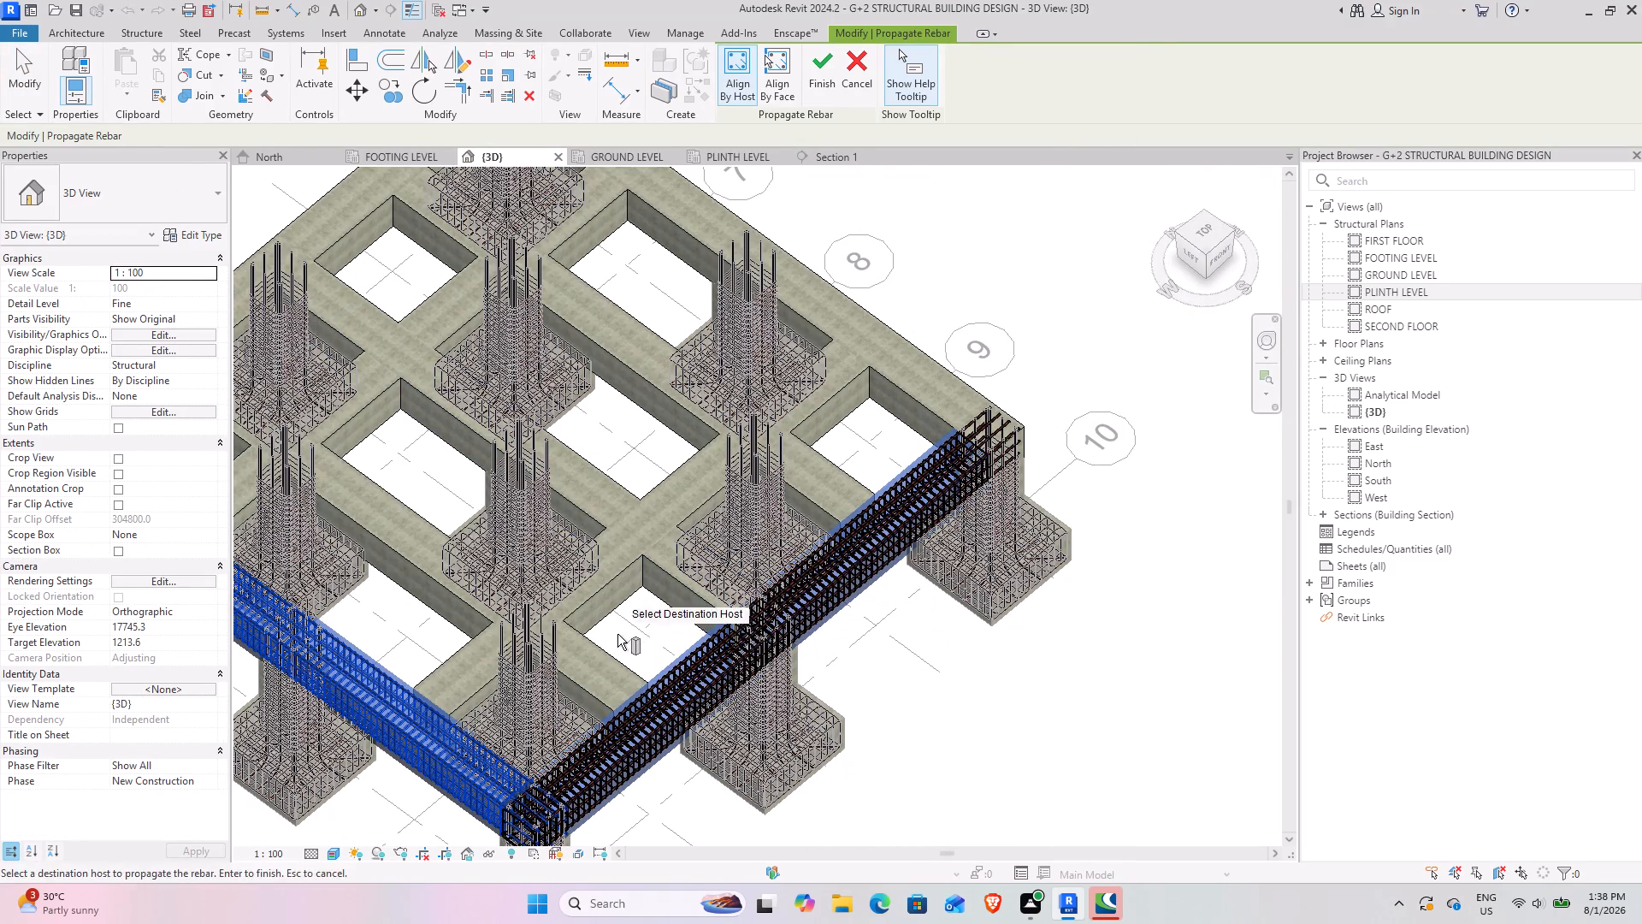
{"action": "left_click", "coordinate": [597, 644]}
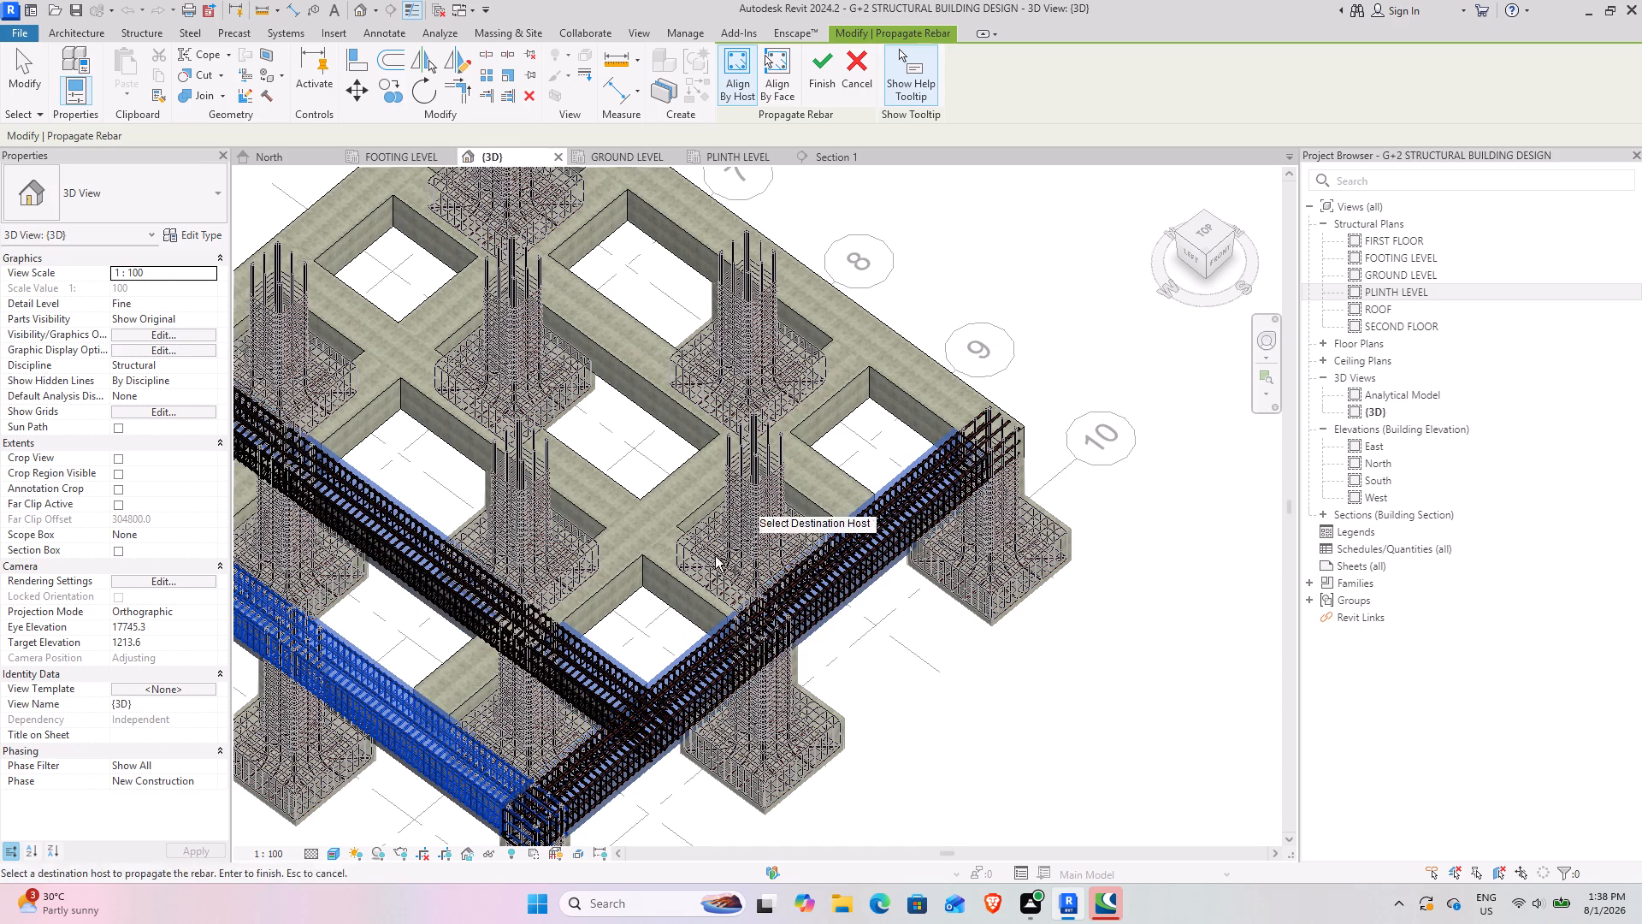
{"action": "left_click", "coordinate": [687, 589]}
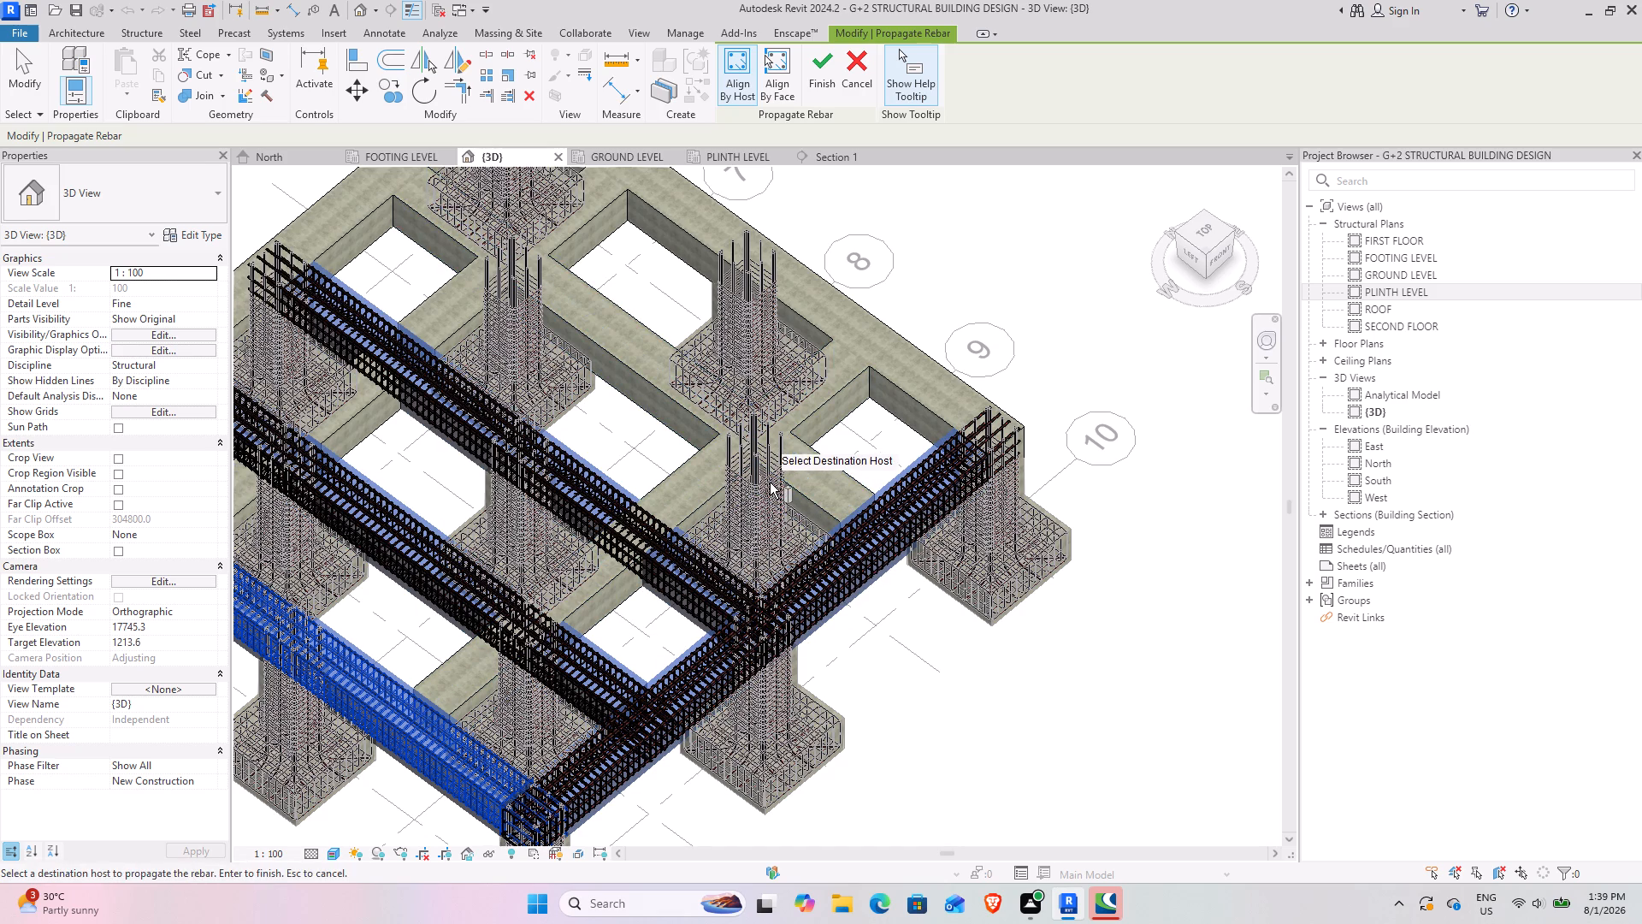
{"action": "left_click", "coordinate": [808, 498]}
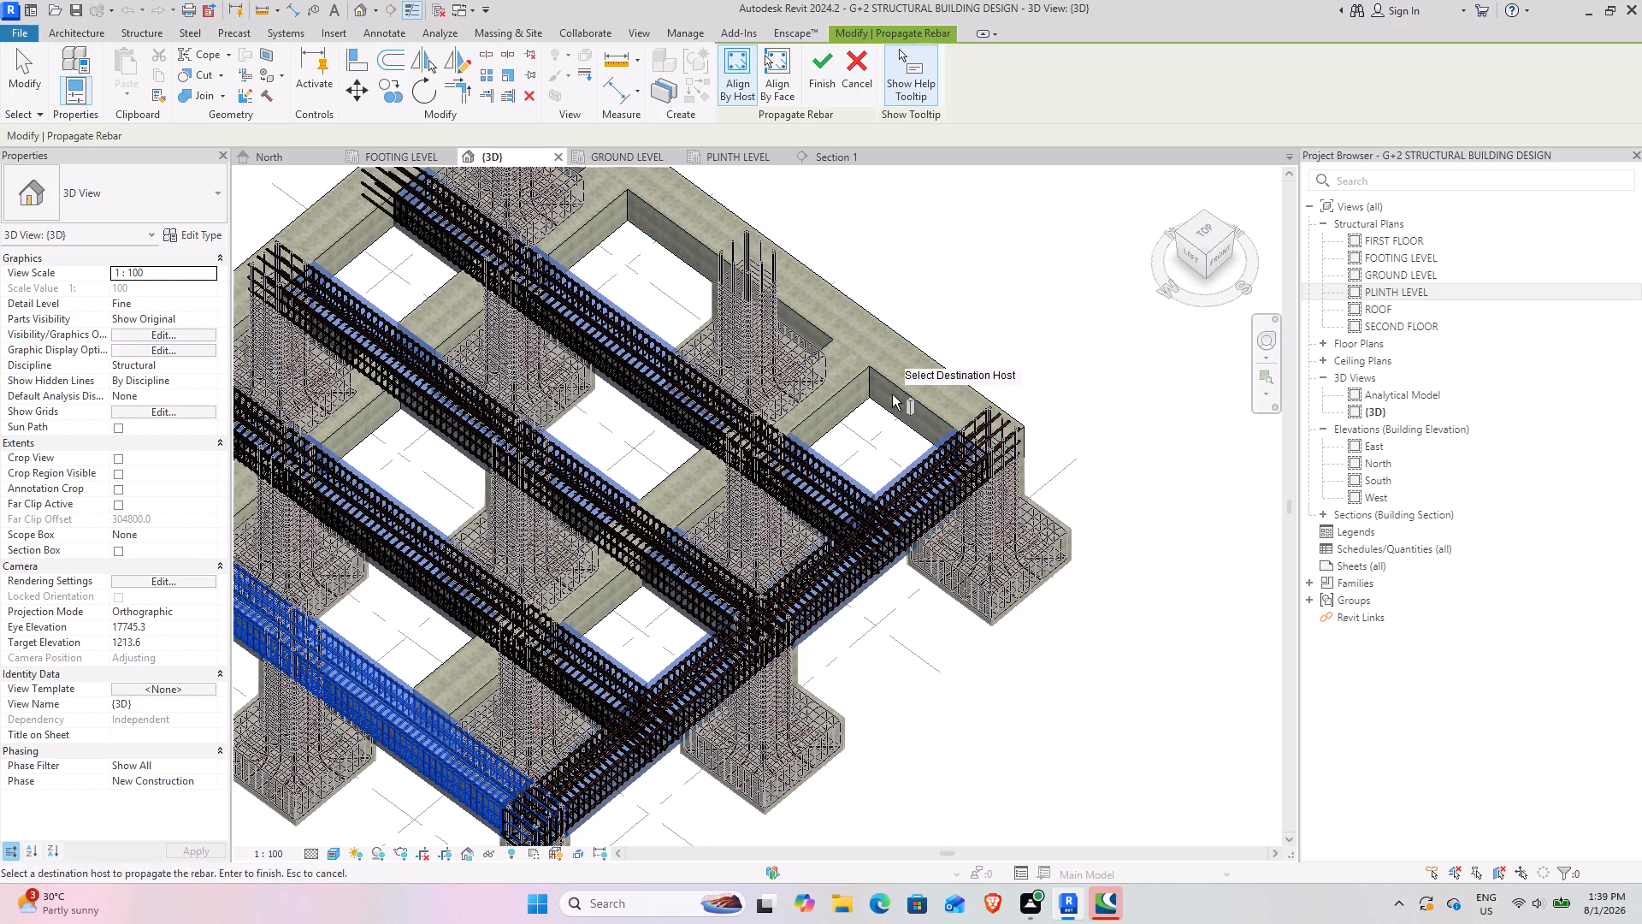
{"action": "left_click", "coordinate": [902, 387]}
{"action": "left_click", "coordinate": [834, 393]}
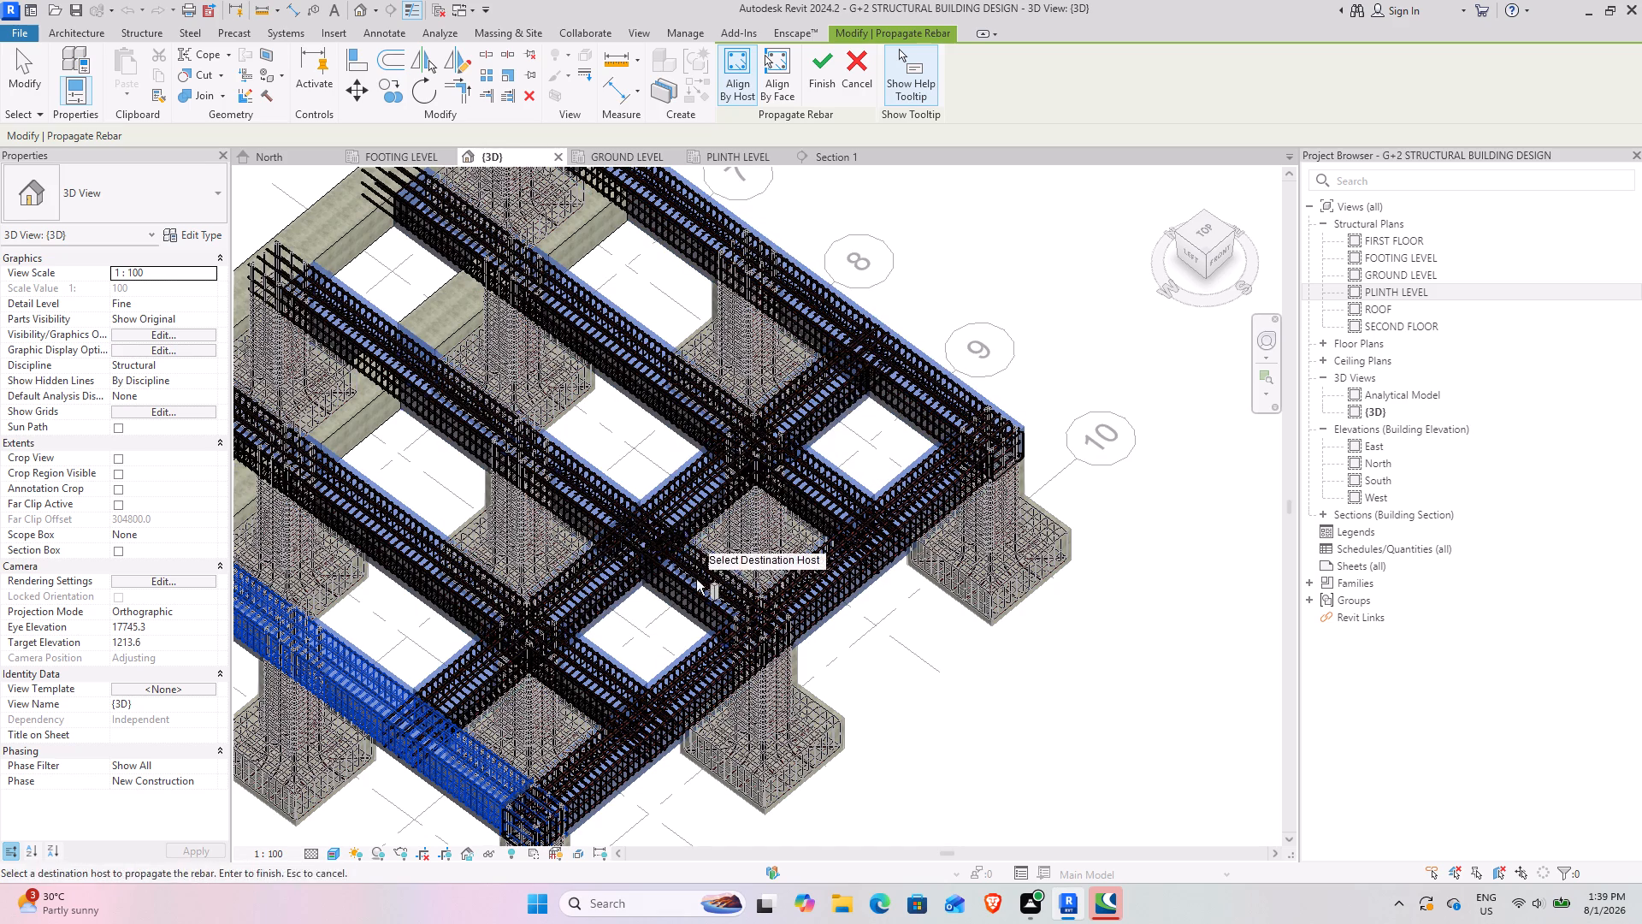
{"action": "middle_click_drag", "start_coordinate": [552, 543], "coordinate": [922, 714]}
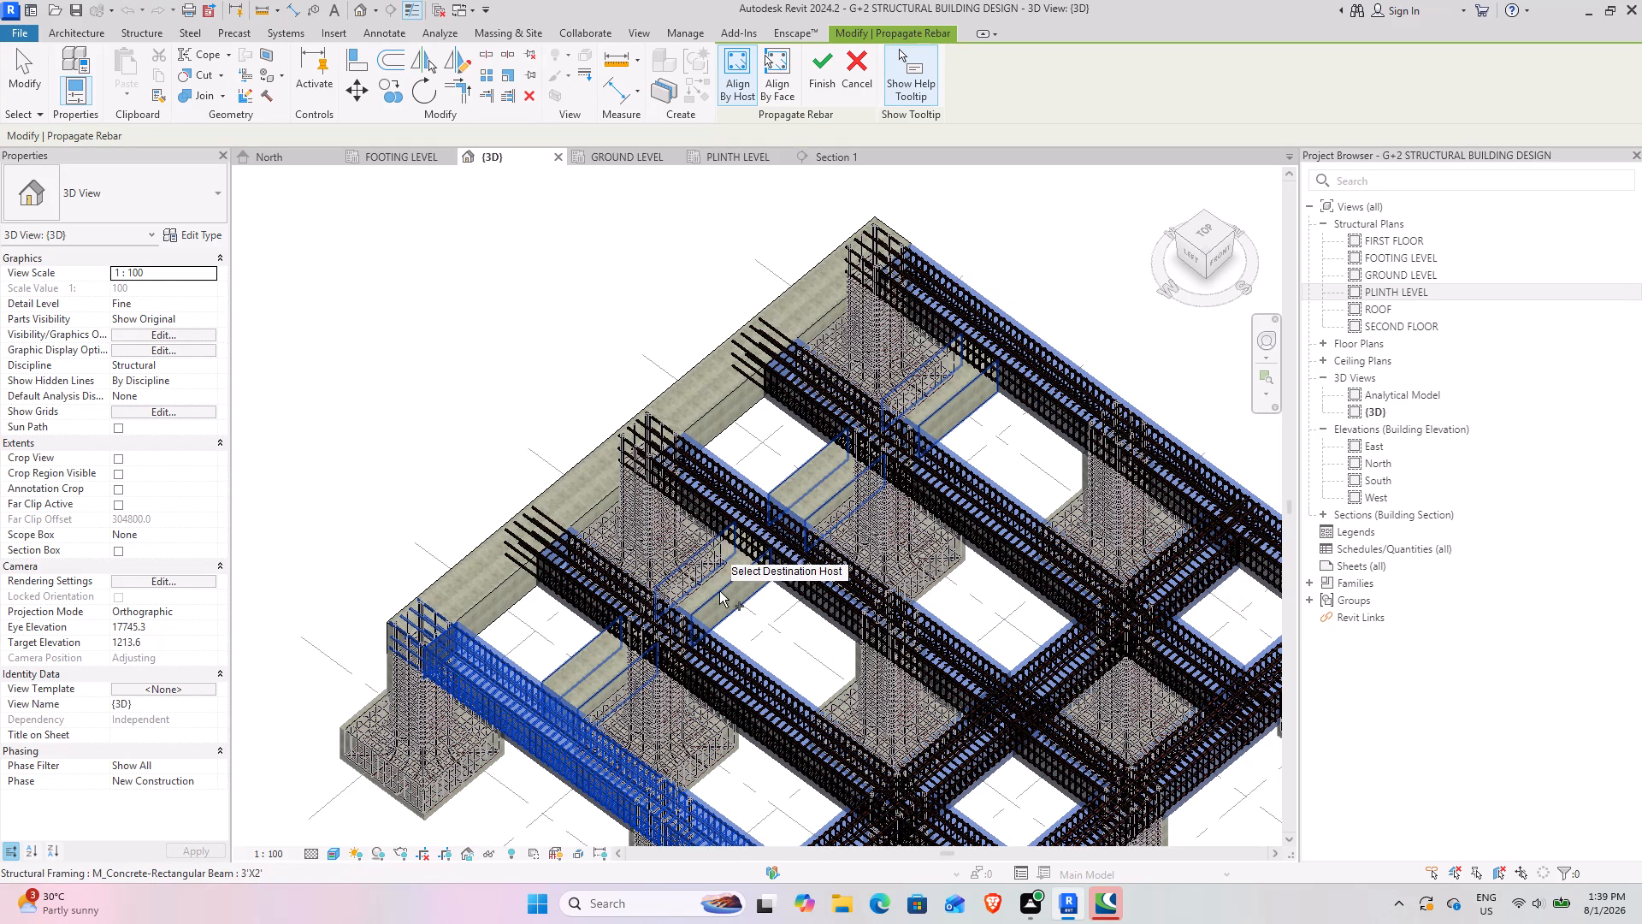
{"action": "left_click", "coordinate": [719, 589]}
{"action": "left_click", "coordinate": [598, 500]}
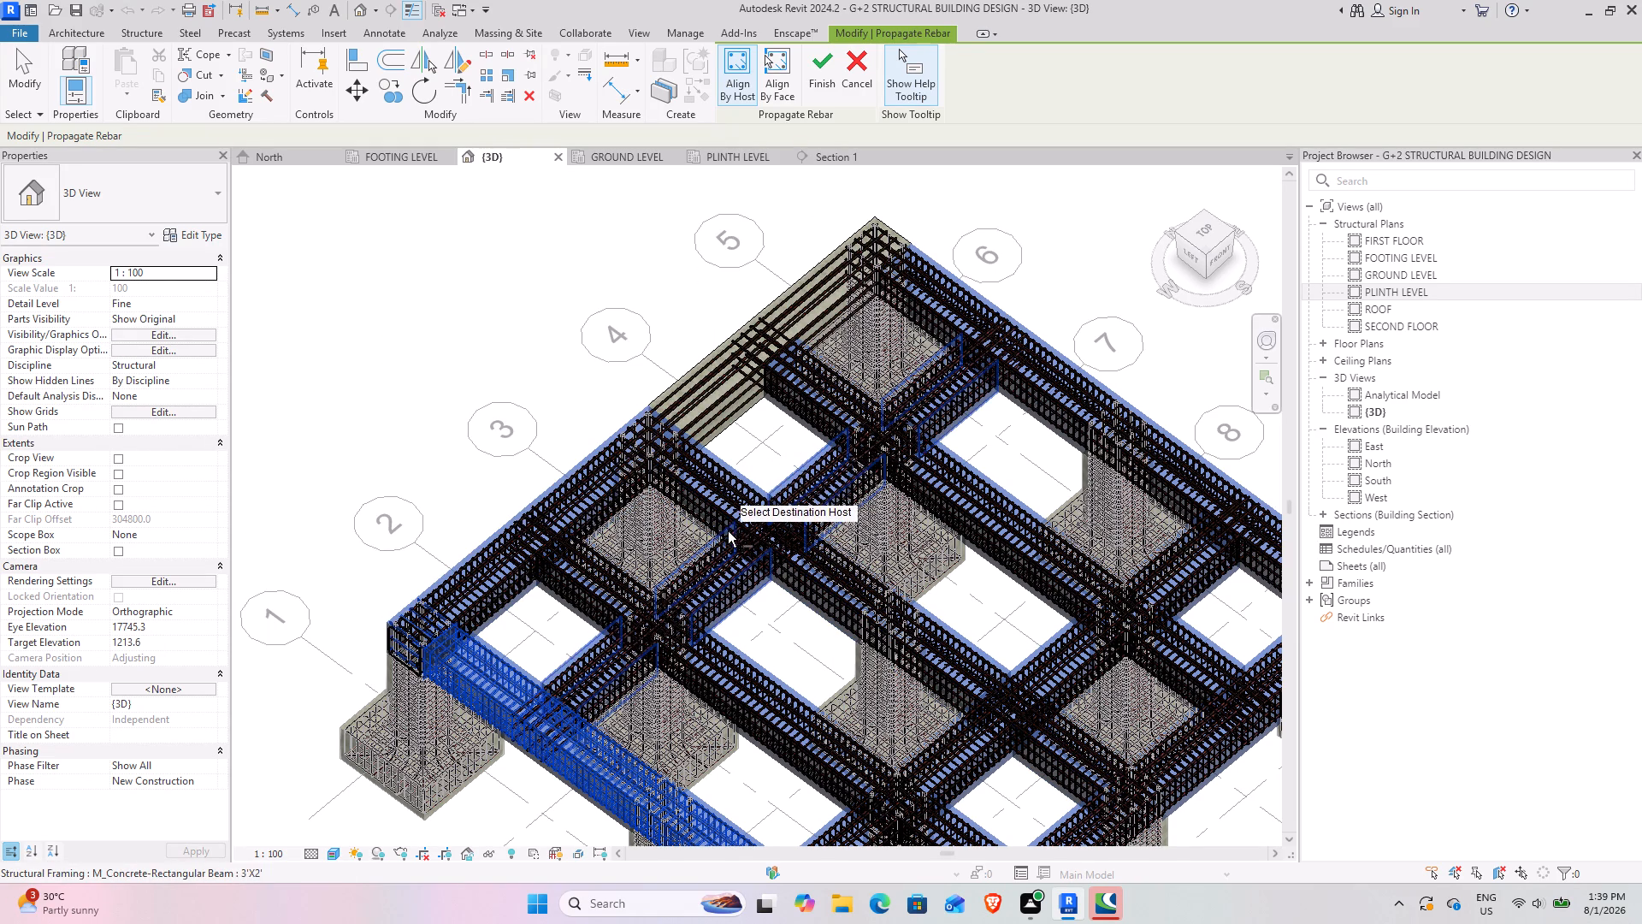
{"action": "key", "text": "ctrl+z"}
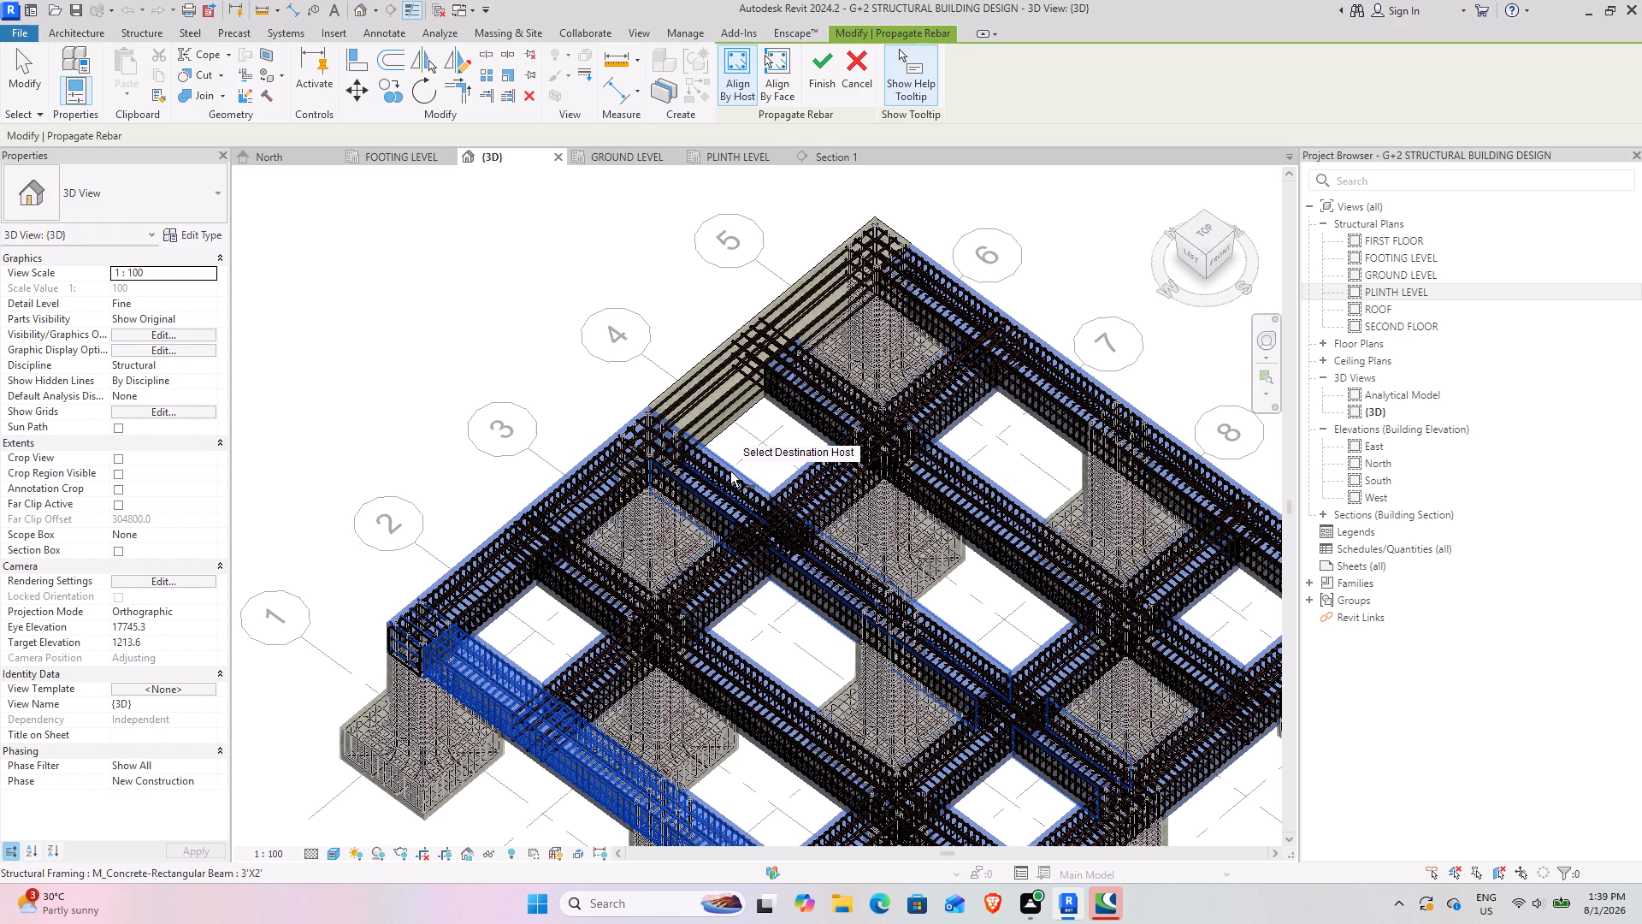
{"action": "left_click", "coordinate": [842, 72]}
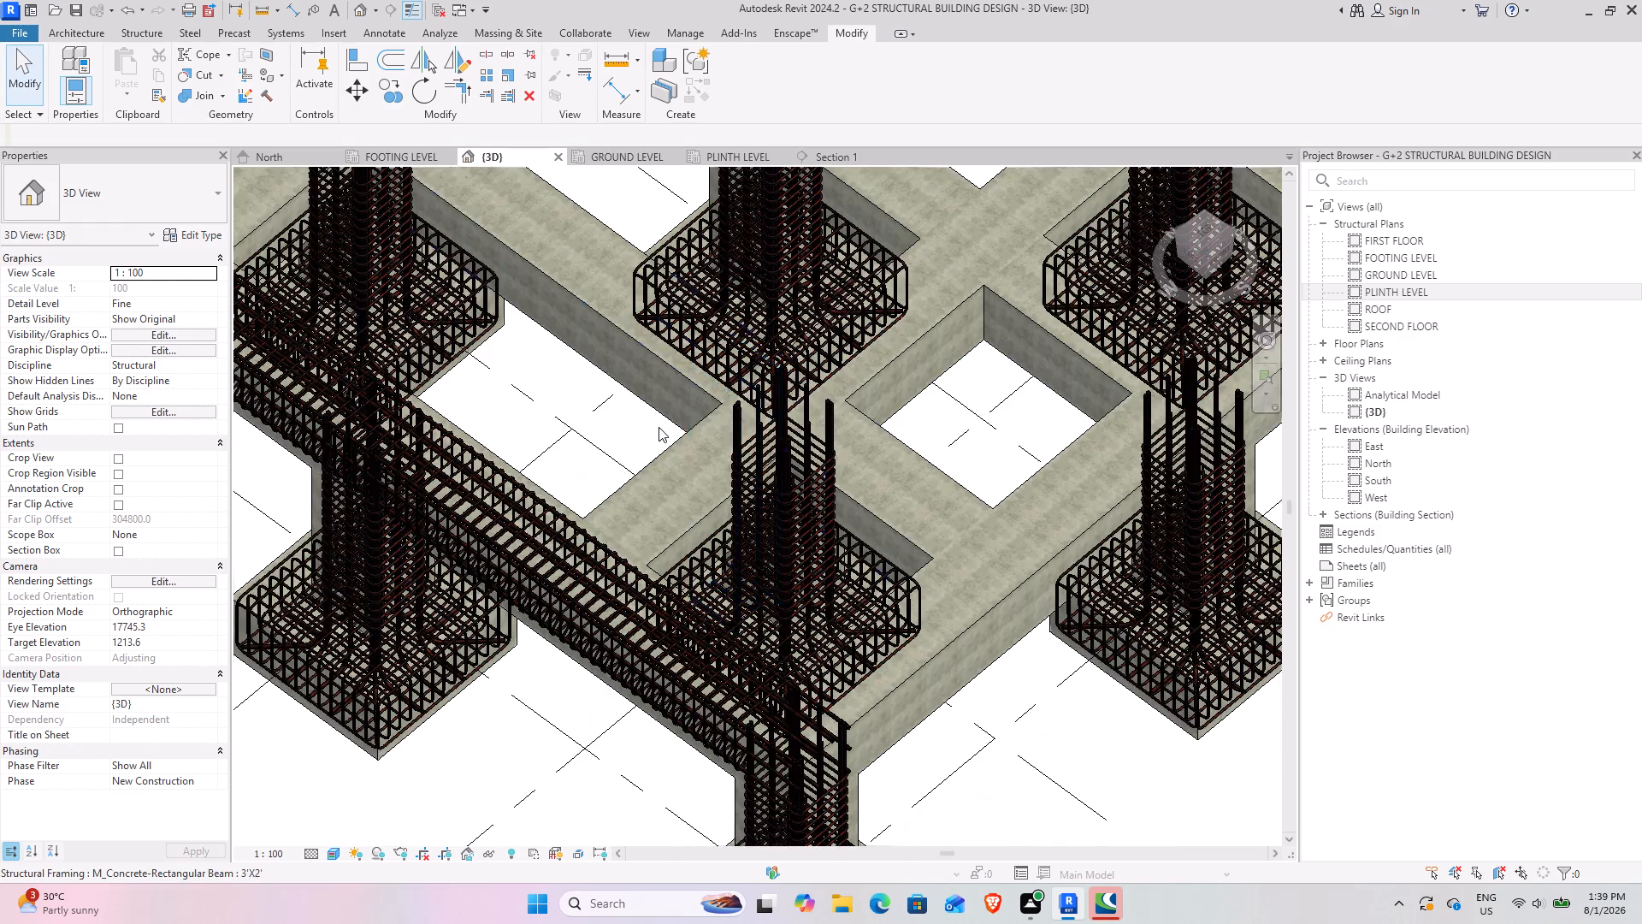
In the GROUND LEVEL plan, delete the two beam segments on grid 6 between grids 1–3 and 3–5.
{"action": "scroll", "coordinate": [683, 358], "scroll_direction": "down", "scroll_amount": 7}
{"action": "middle_click_drag", "start_coordinate": [682, 350], "coordinate": [653, 923]}
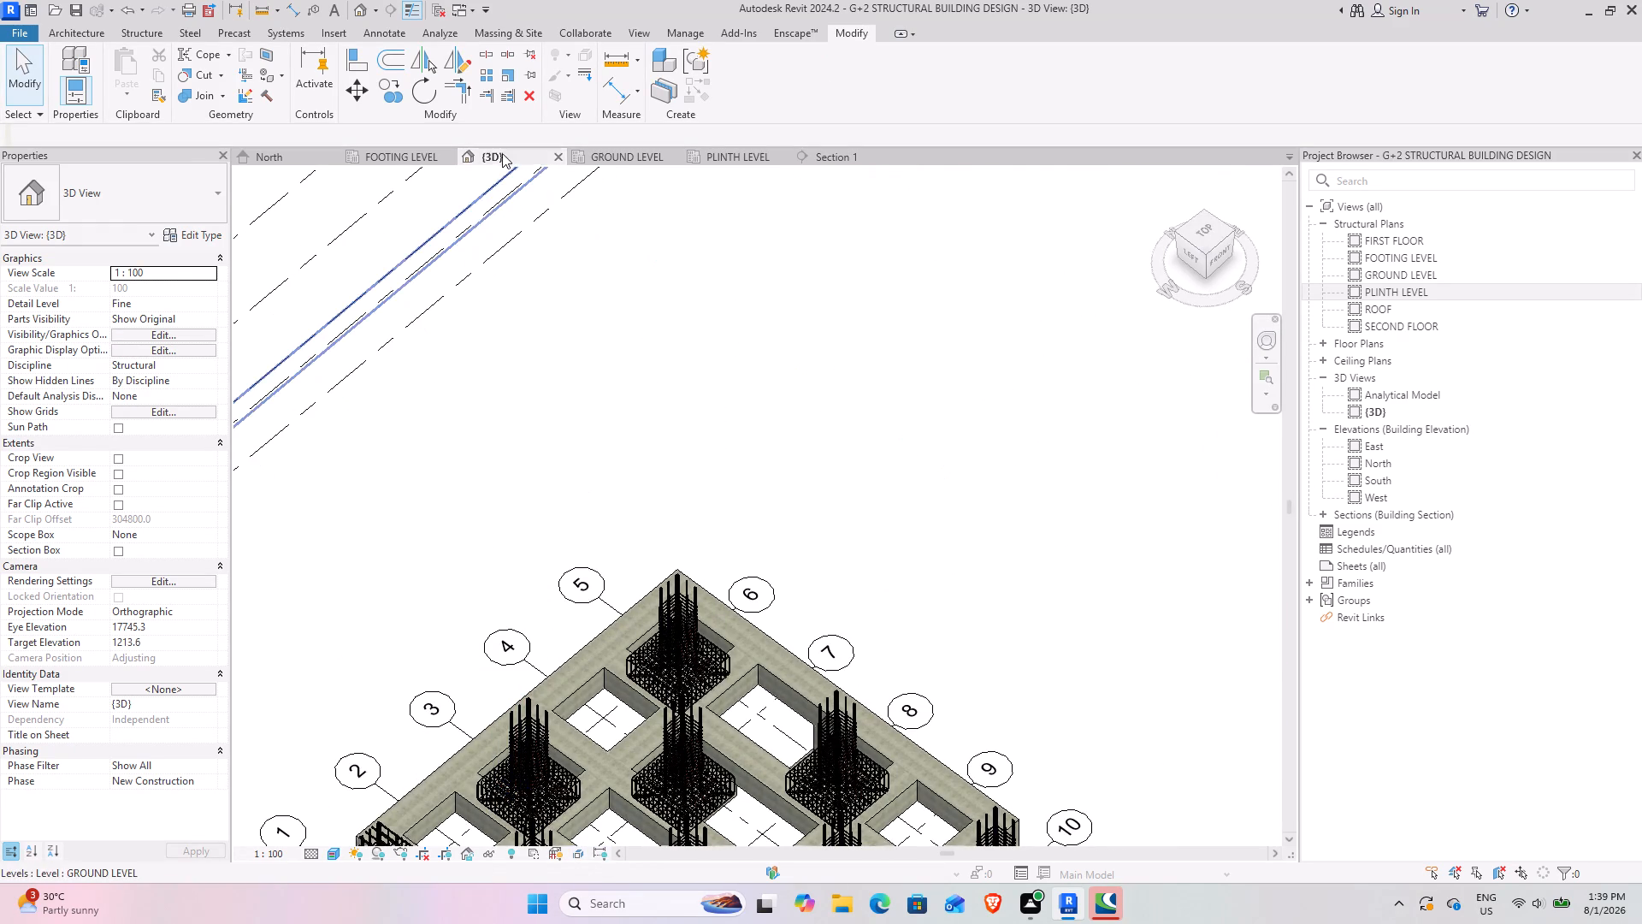
{"action": "left_click", "coordinate": [606, 159]}
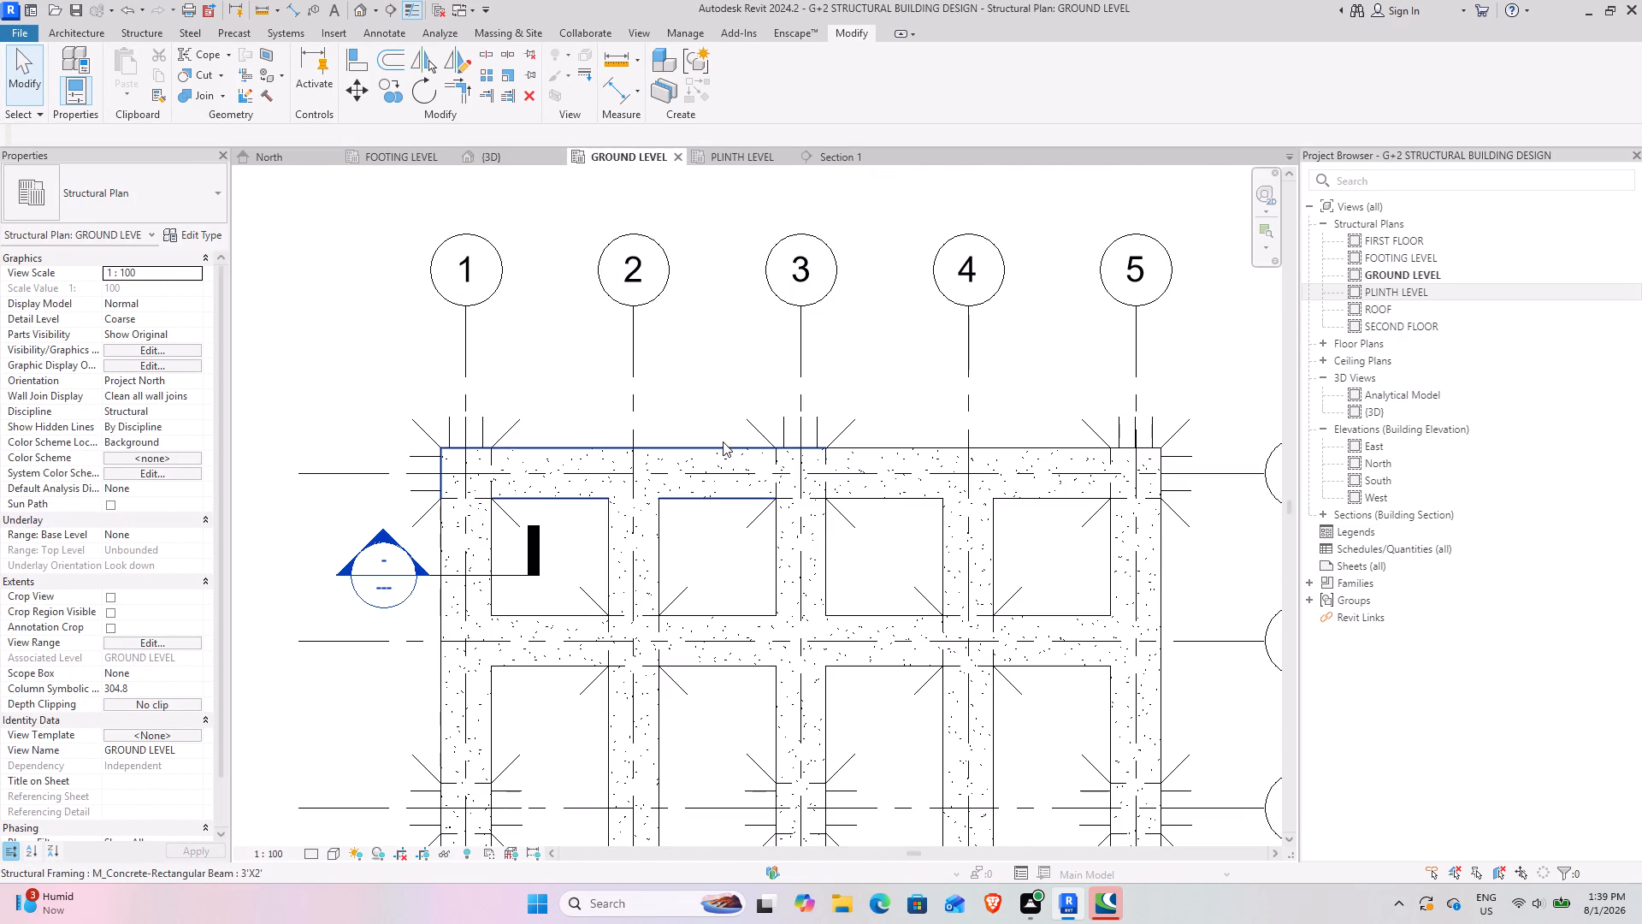
{"action": "left_click", "coordinate": [723, 441]}
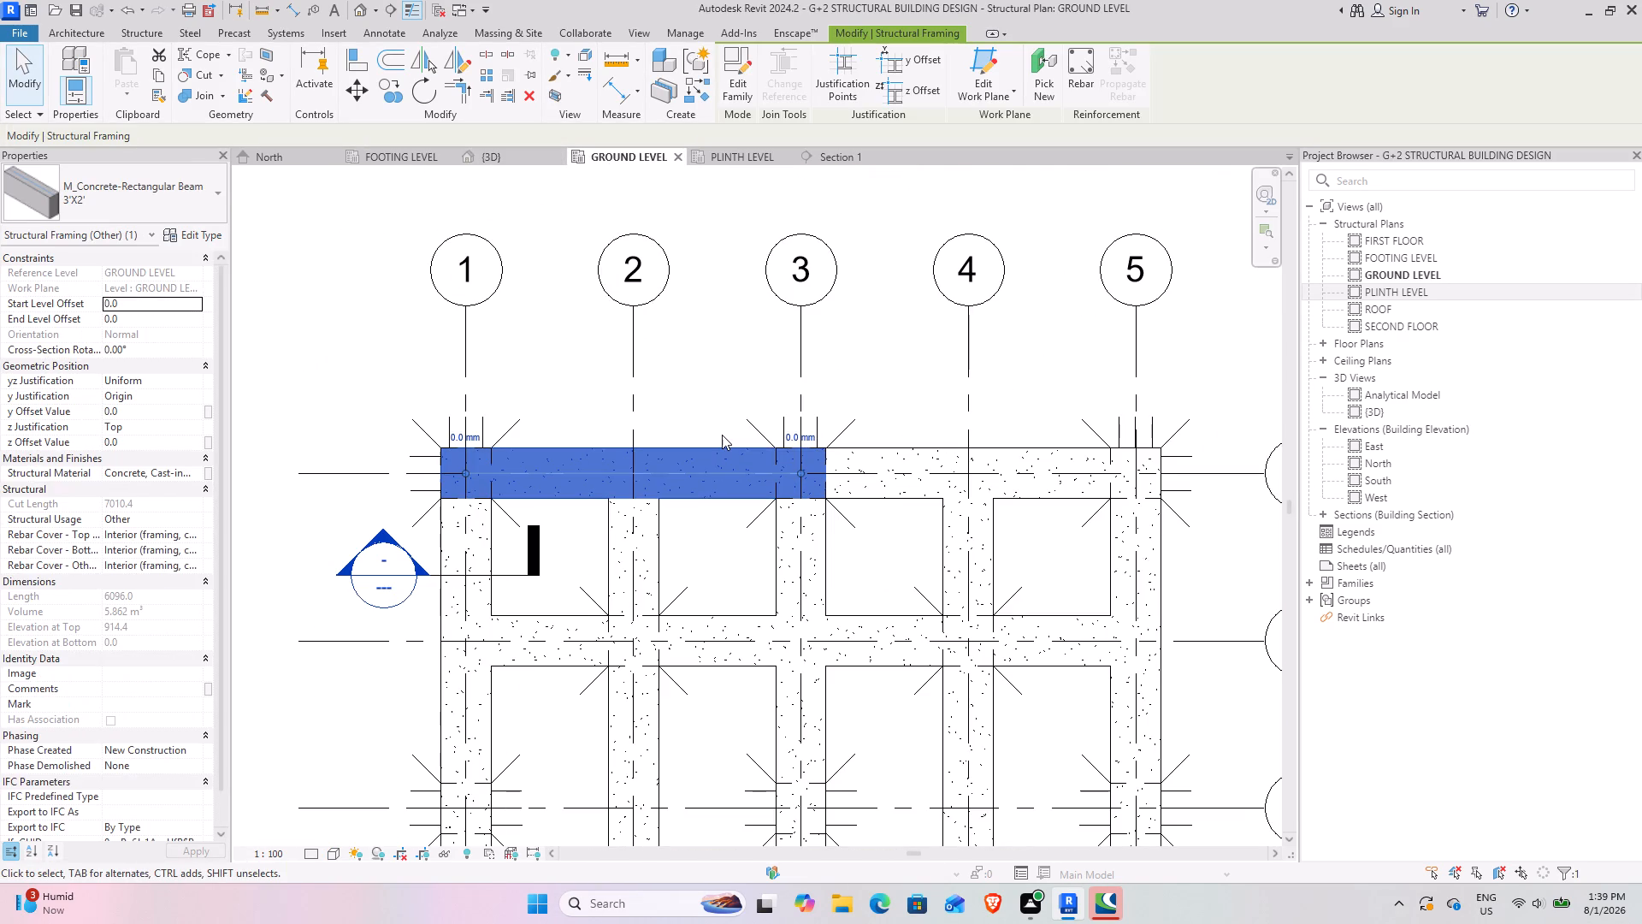
{"action": "key", "text": "Delete"}
{"action": "left_click", "coordinate": [893, 447]}
{"action": "key", "text": "Delete"}
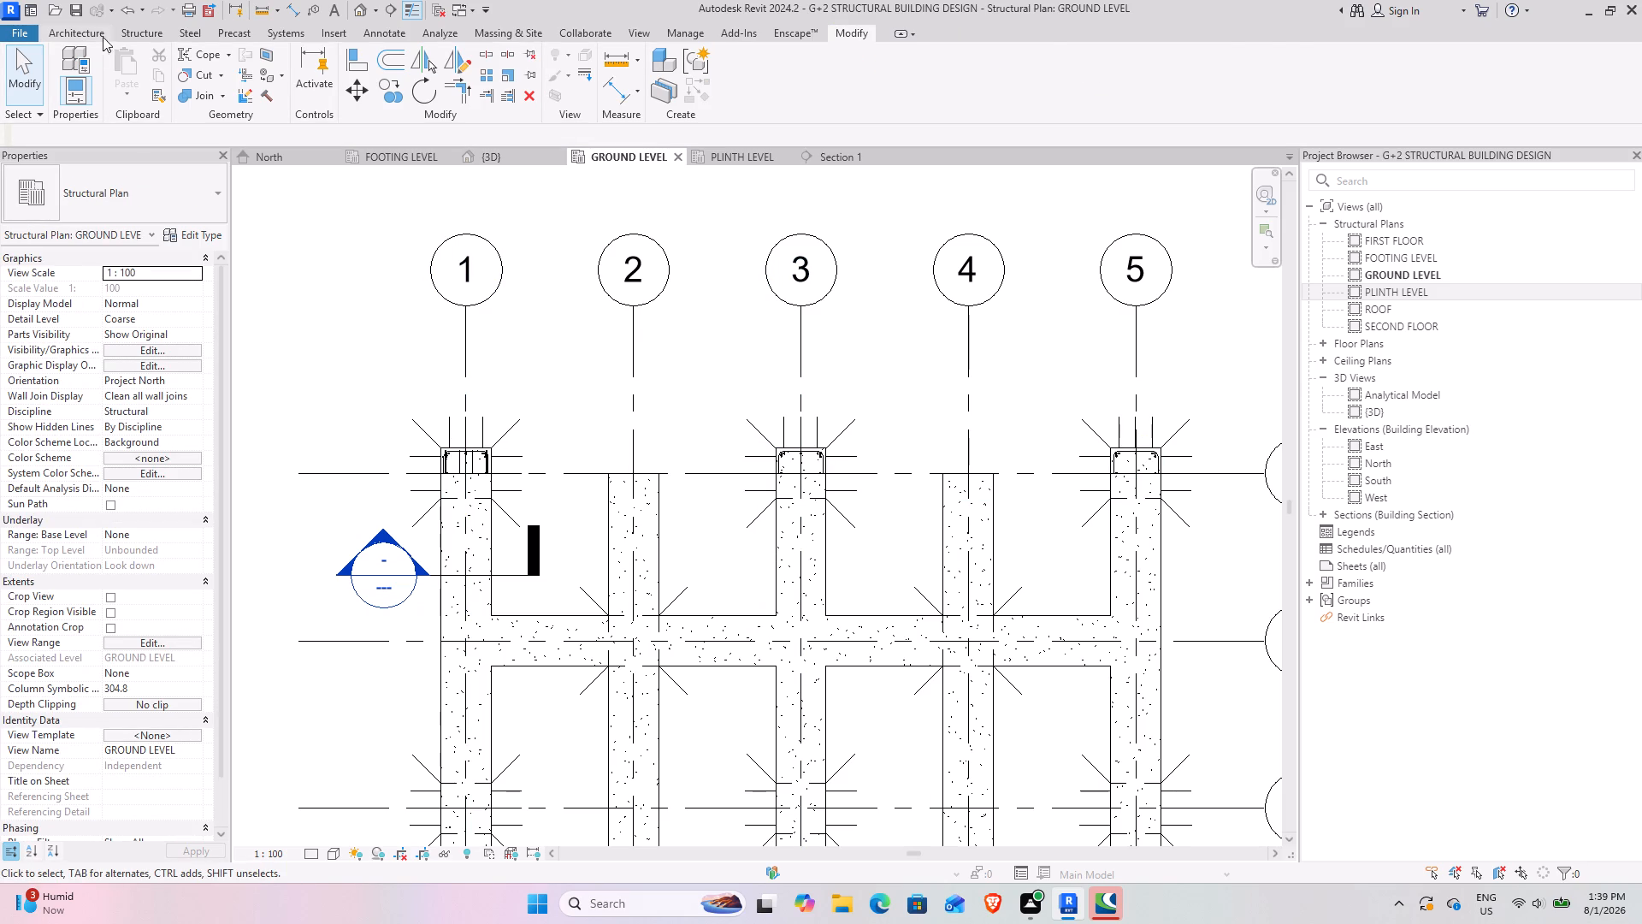
Place one continuous M_Concrete-Rectangular Beam 3'X2' along grid 6, from the grid 5 column to the grid 1 column.
{"action": "left_click", "coordinate": [131, 33]}
{"action": "left_click", "coordinate": [70, 64]}
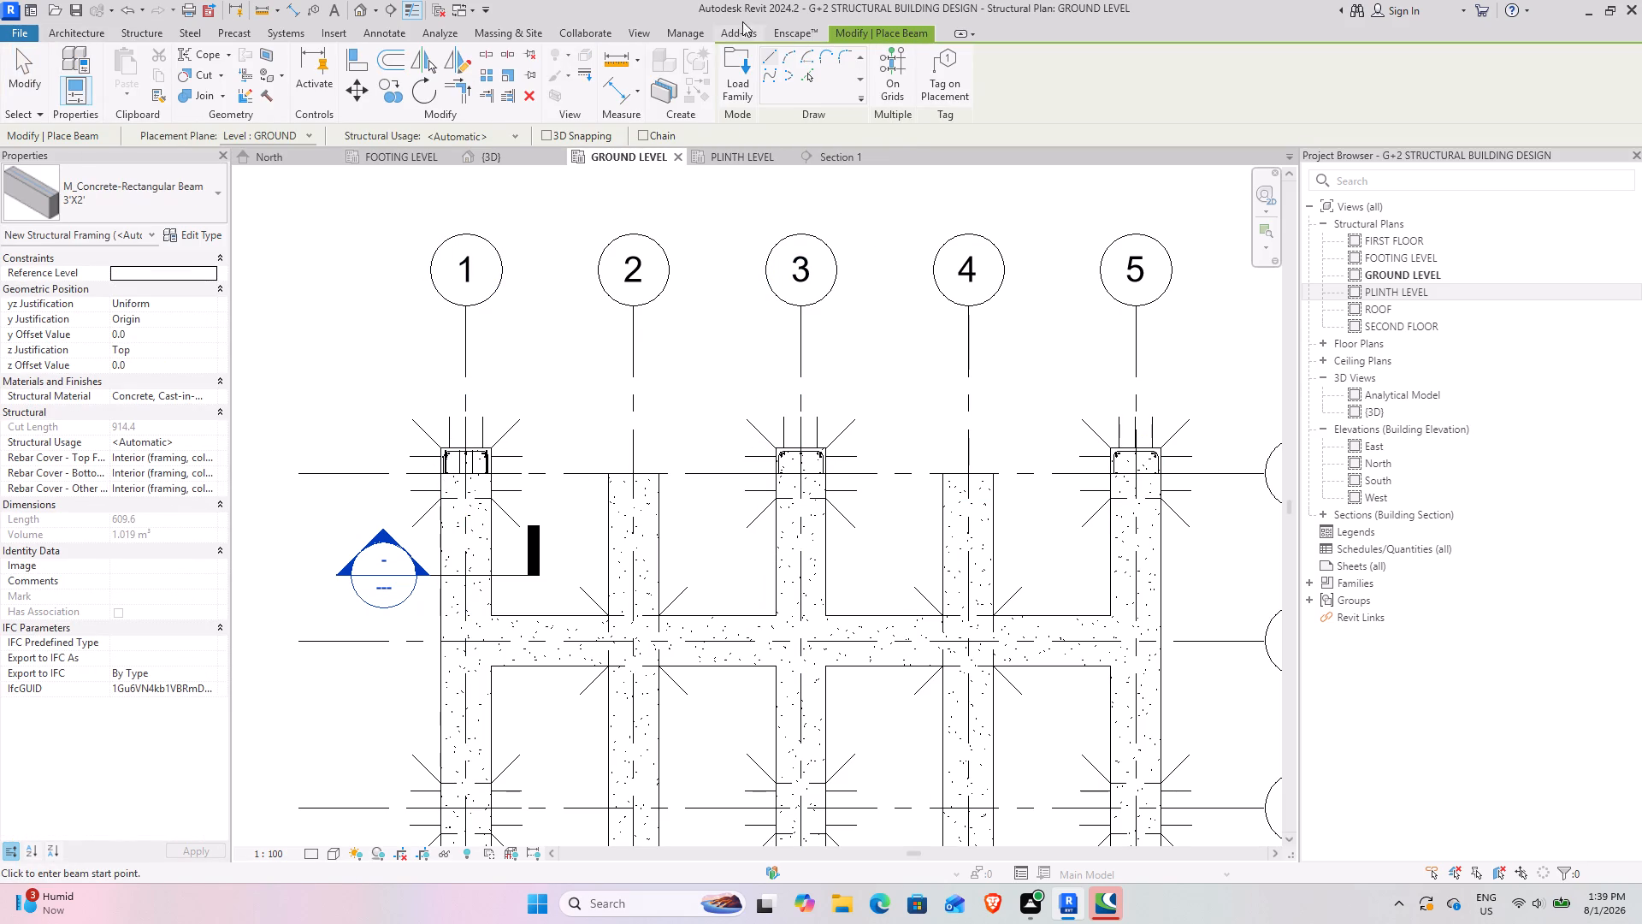
{"action": "left_click", "coordinate": [1138, 472]}
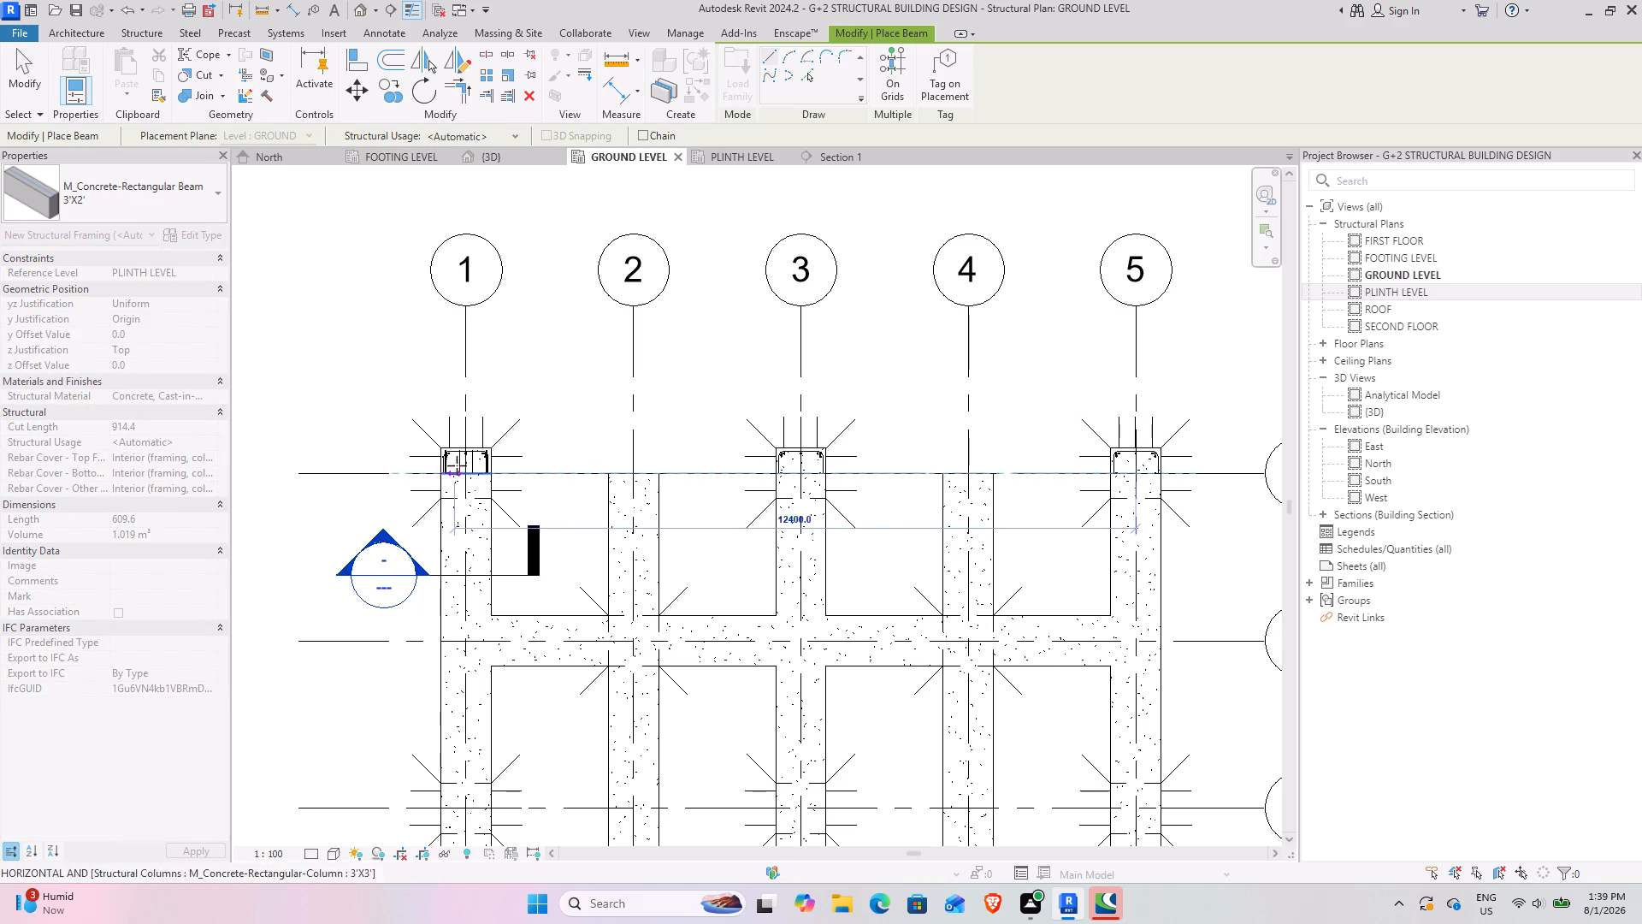
{"action": "left_click", "coordinate": [466, 472]}
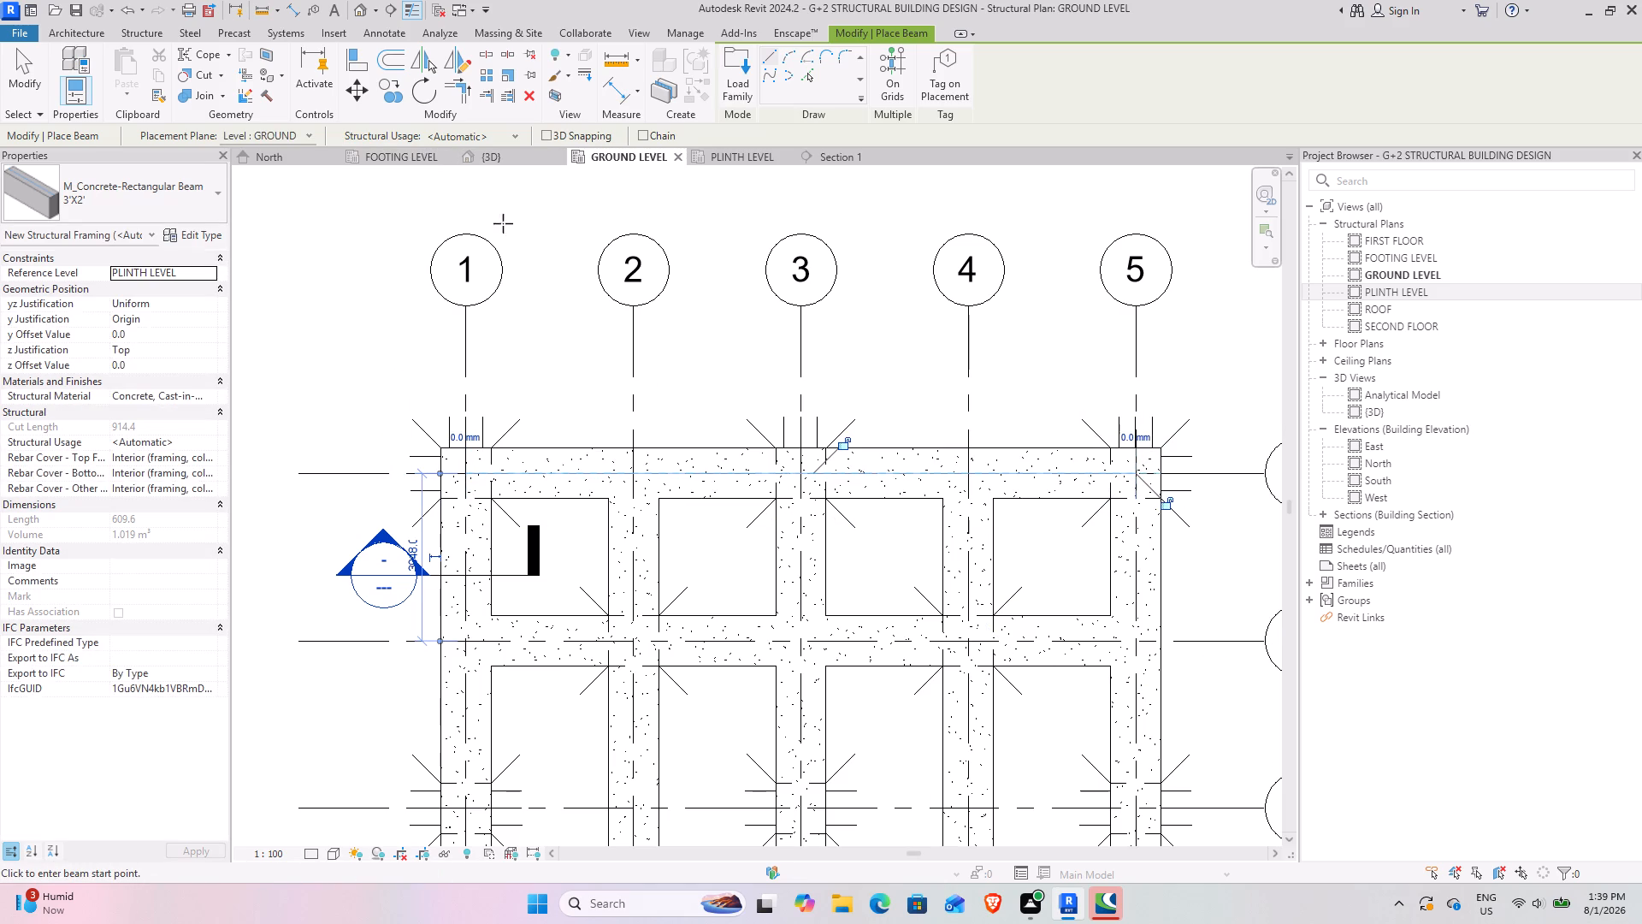
{"action": "left_click", "coordinate": [27, 68]}
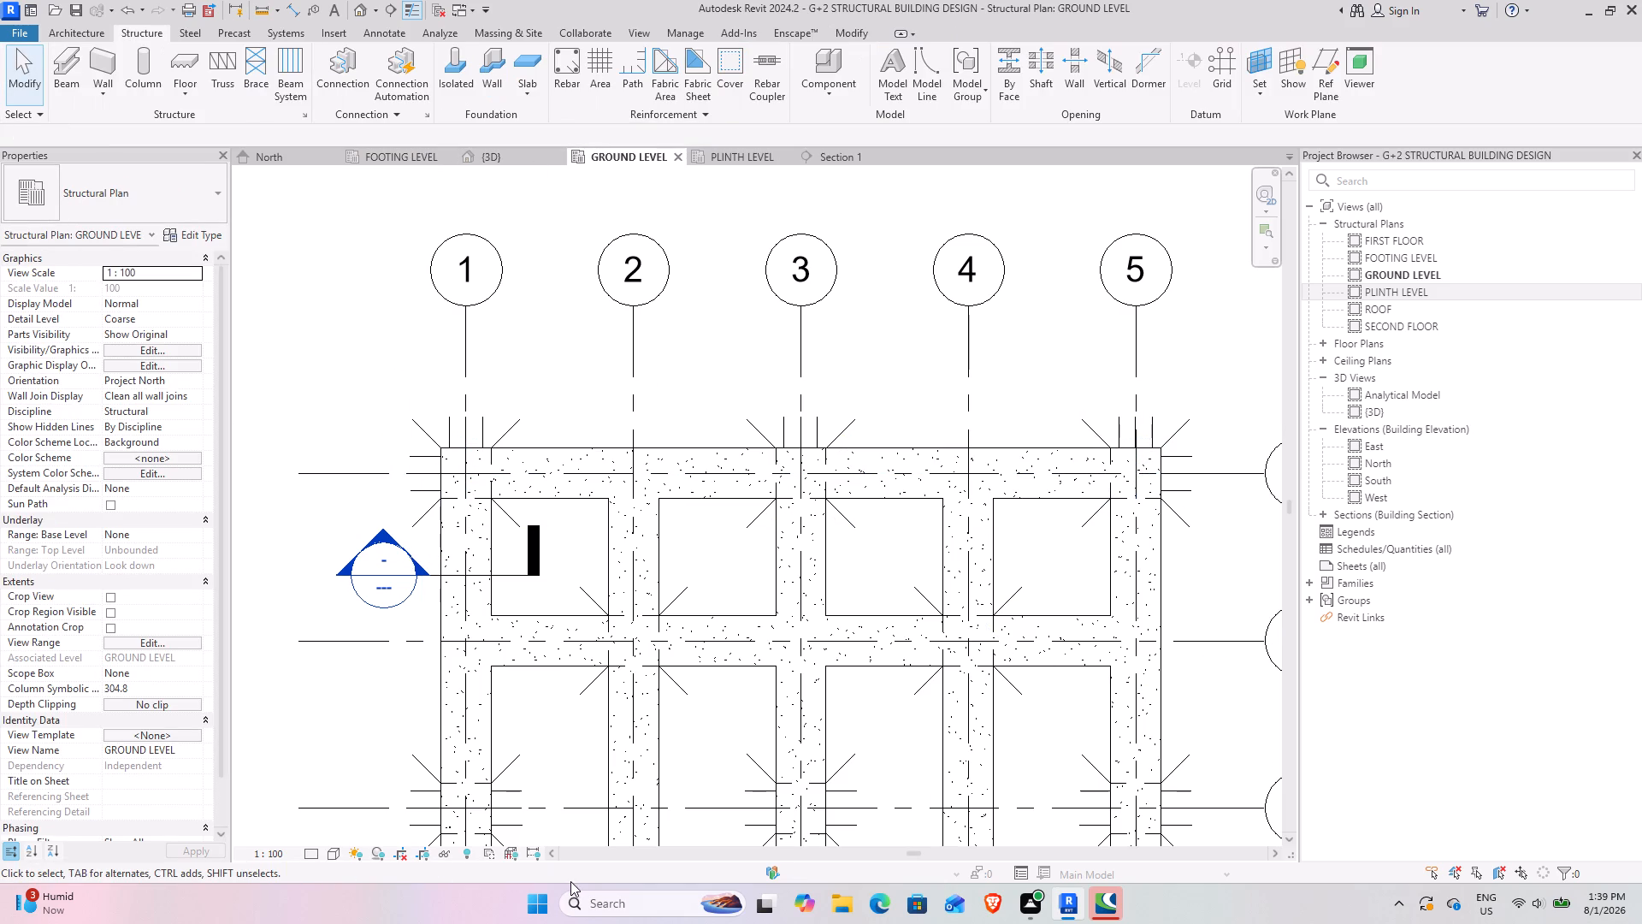
In the 3D view, propagate the grid 1 edge beam's rebar, aligned by host, to the beams on grids 2–7, 9 and 10.
{"action": "scroll", "coordinate": [570, 881], "scroll_direction": "down", "scroll_amount": 4}
{"action": "scroll", "coordinate": [595, 757], "scroll_direction": "down", "scroll_amount": 4}
{"action": "middle_click_drag", "start_coordinate": [576, 694], "coordinate": [529, 599]}
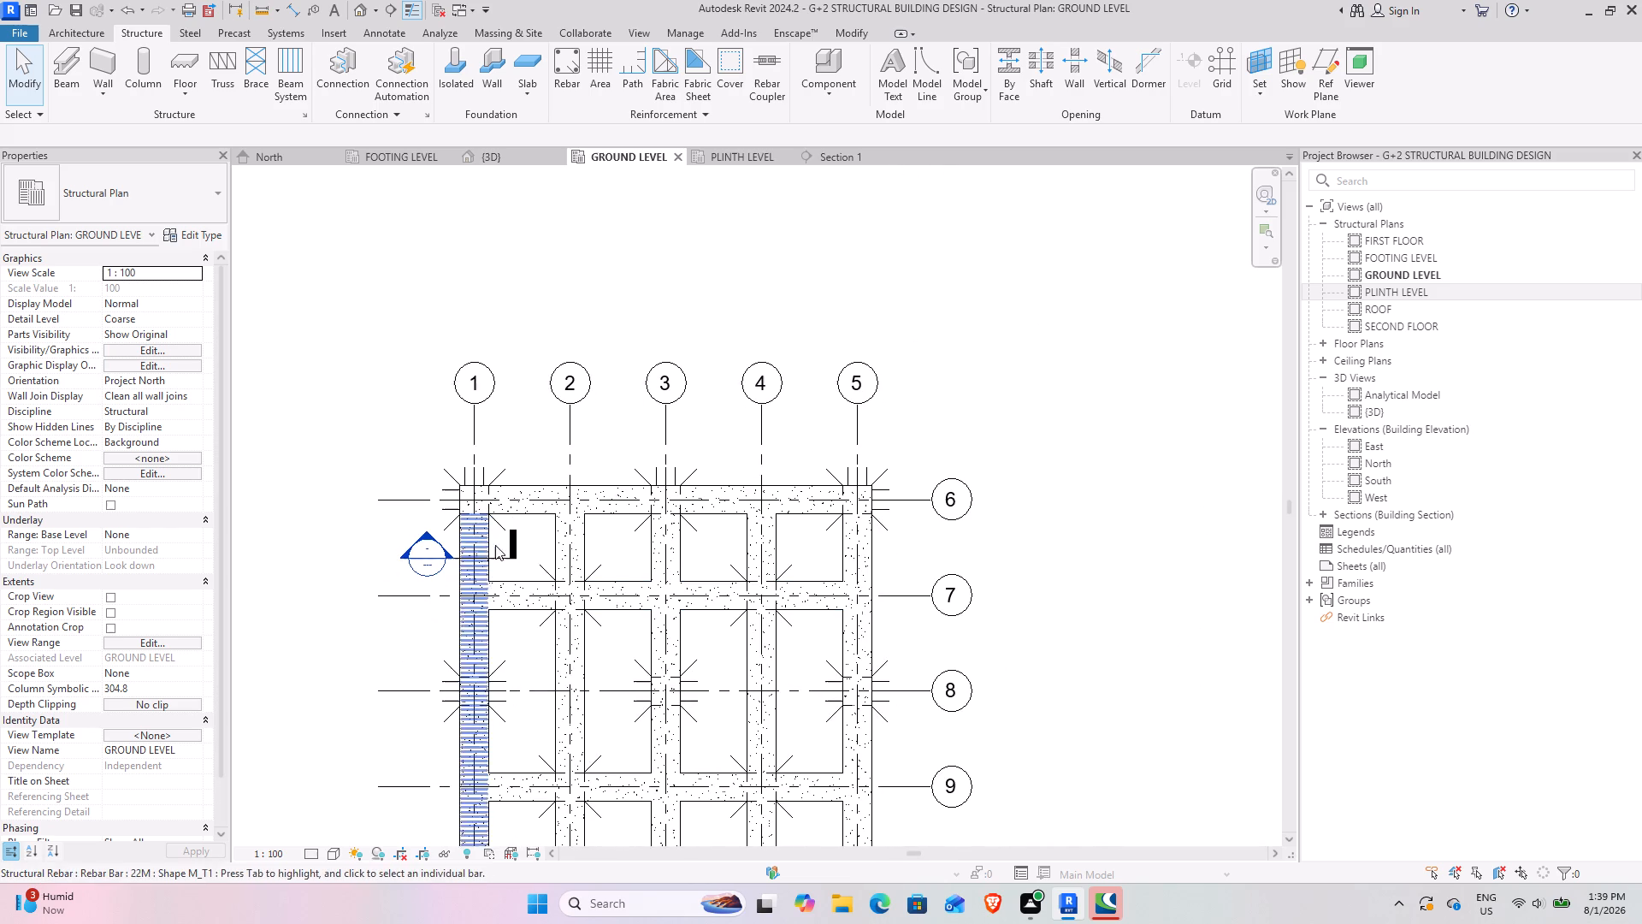
{"action": "left_click", "coordinate": [480, 158]}
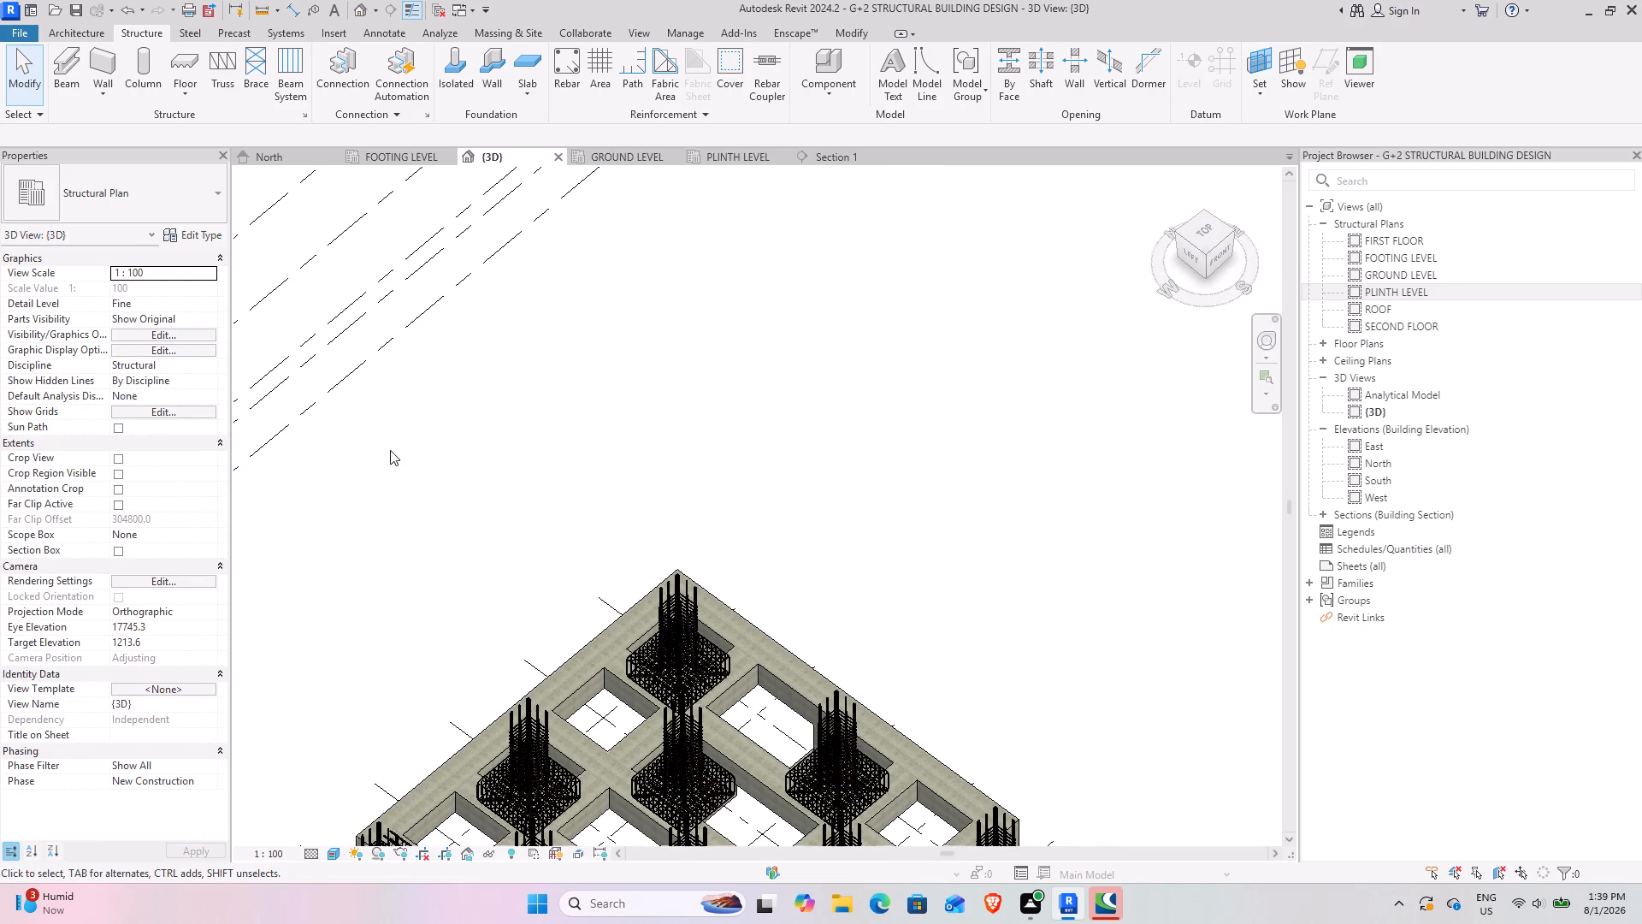
{"action": "middle_click_drag", "start_coordinate": [686, 679], "coordinate": [686, 364]}
{"action": "scroll", "coordinate": [583, 654], "scroll_direction": "up", "scroll_amount": 5}
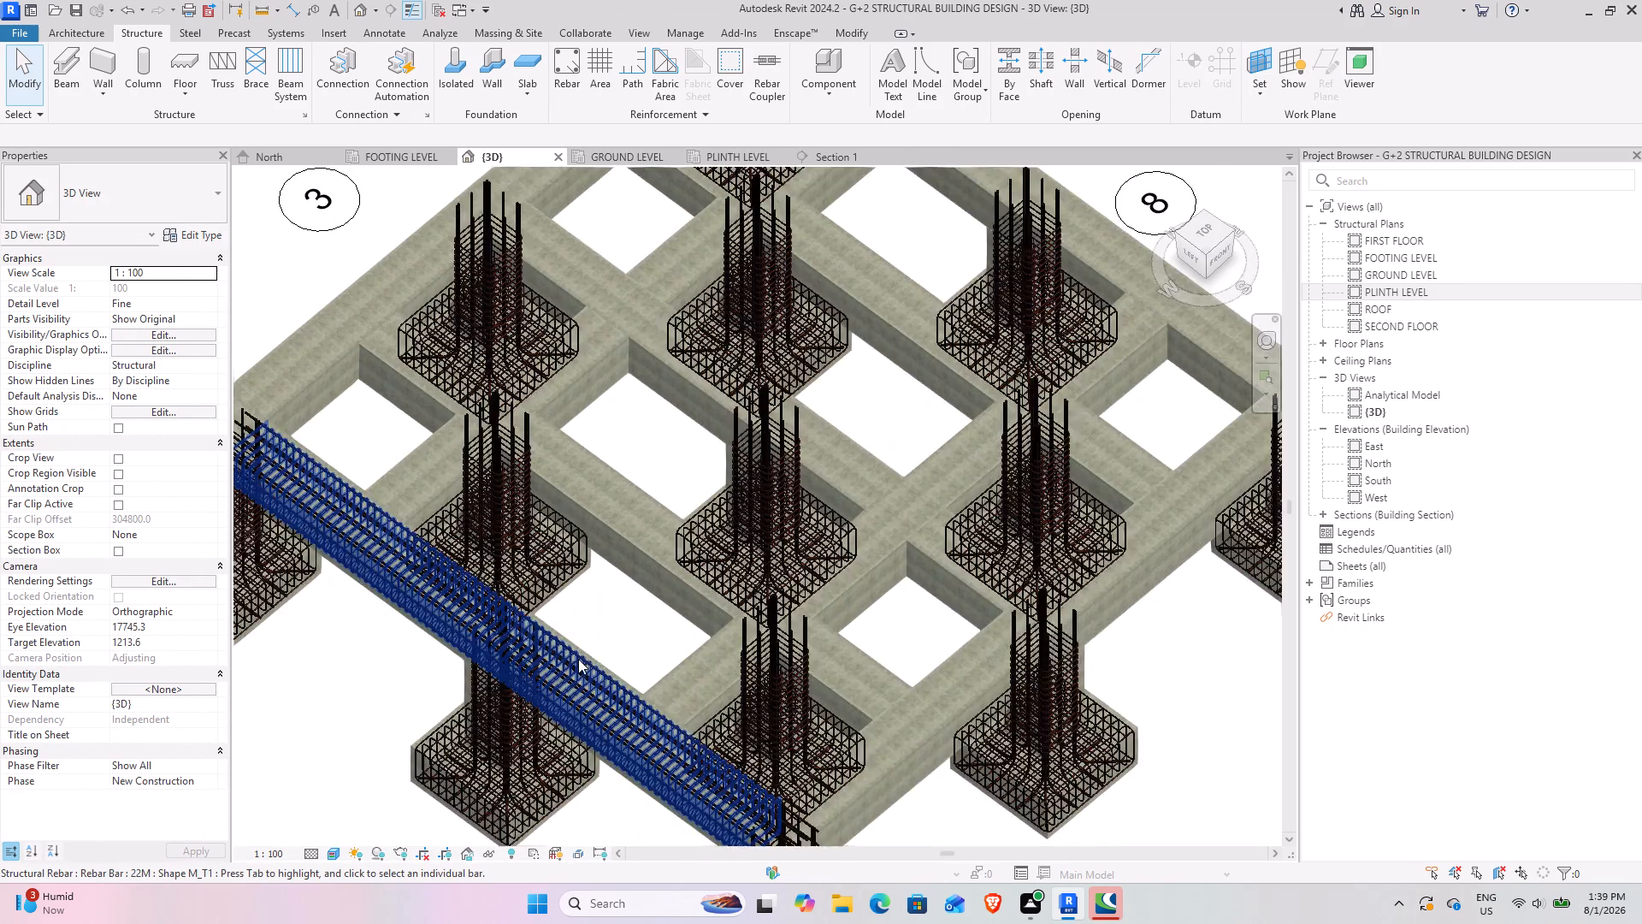
{"action": "scroll", "coordinate": [578, 659], "scroll_direction": "up", "scroll_amount": 5}
{"action": "left_click", "coordinate": [597, 646]}
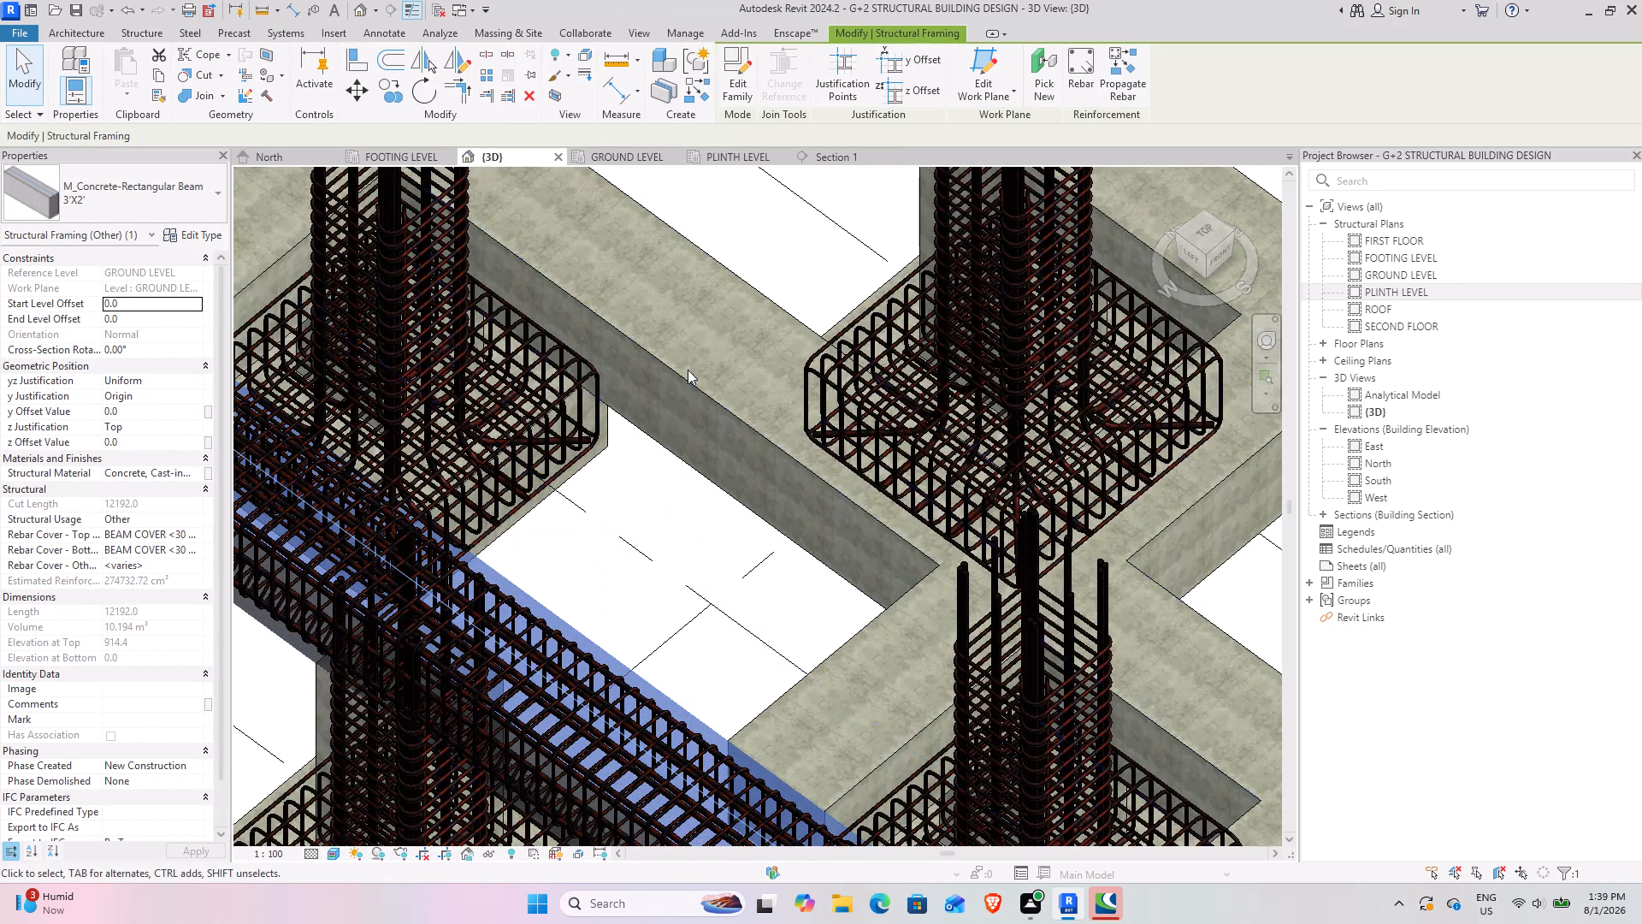
{"action": "left_click", "coordinate": [1117, 62]}
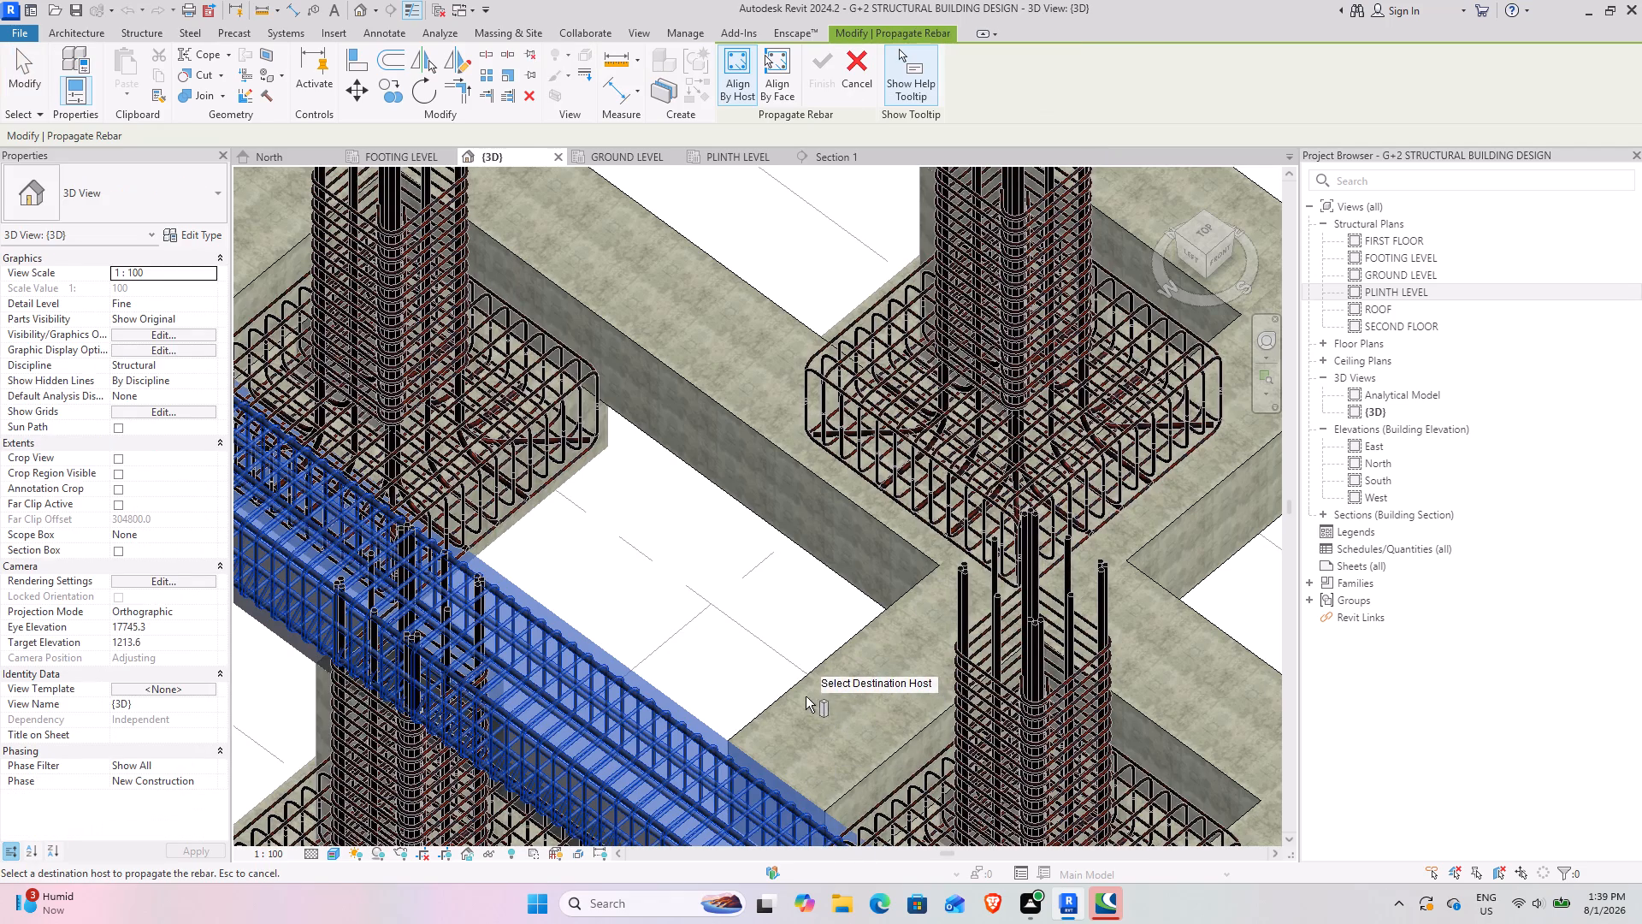
{"action": "left_click", "coordinate": [798, 681]}
{"action": "left_click", "coordinate": [853, 500]}
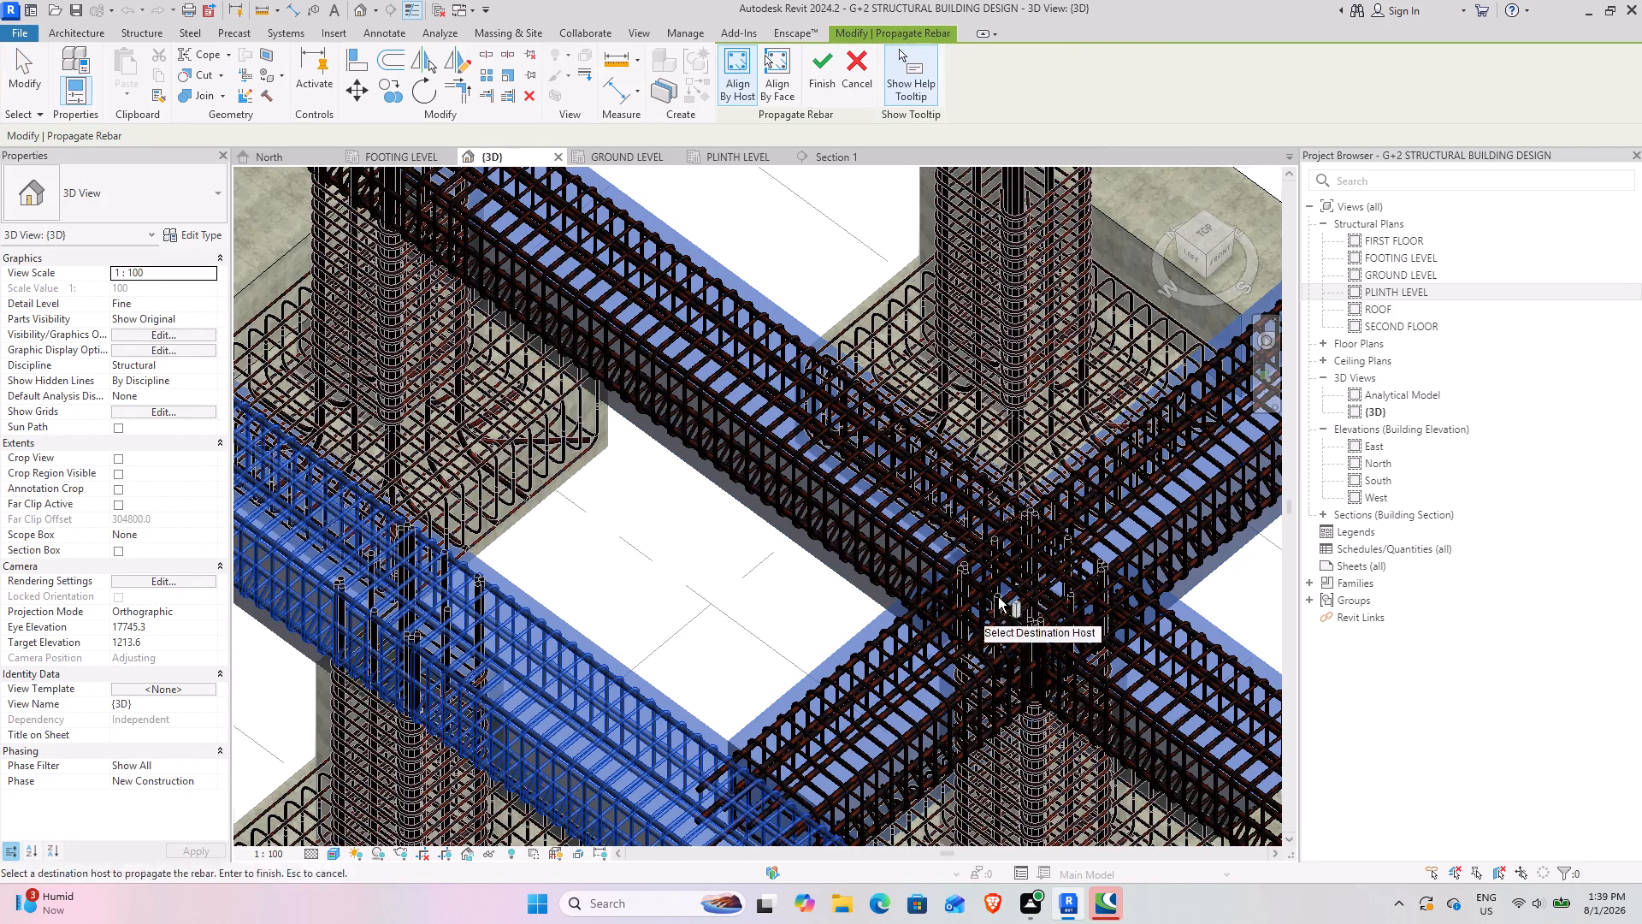
{"action": "left_click", "coordinate": [1134, 232]}
{"action": "scroll", "coordinate": [712, 484], "scroll_direction": "down", "scroll_amount": 6}
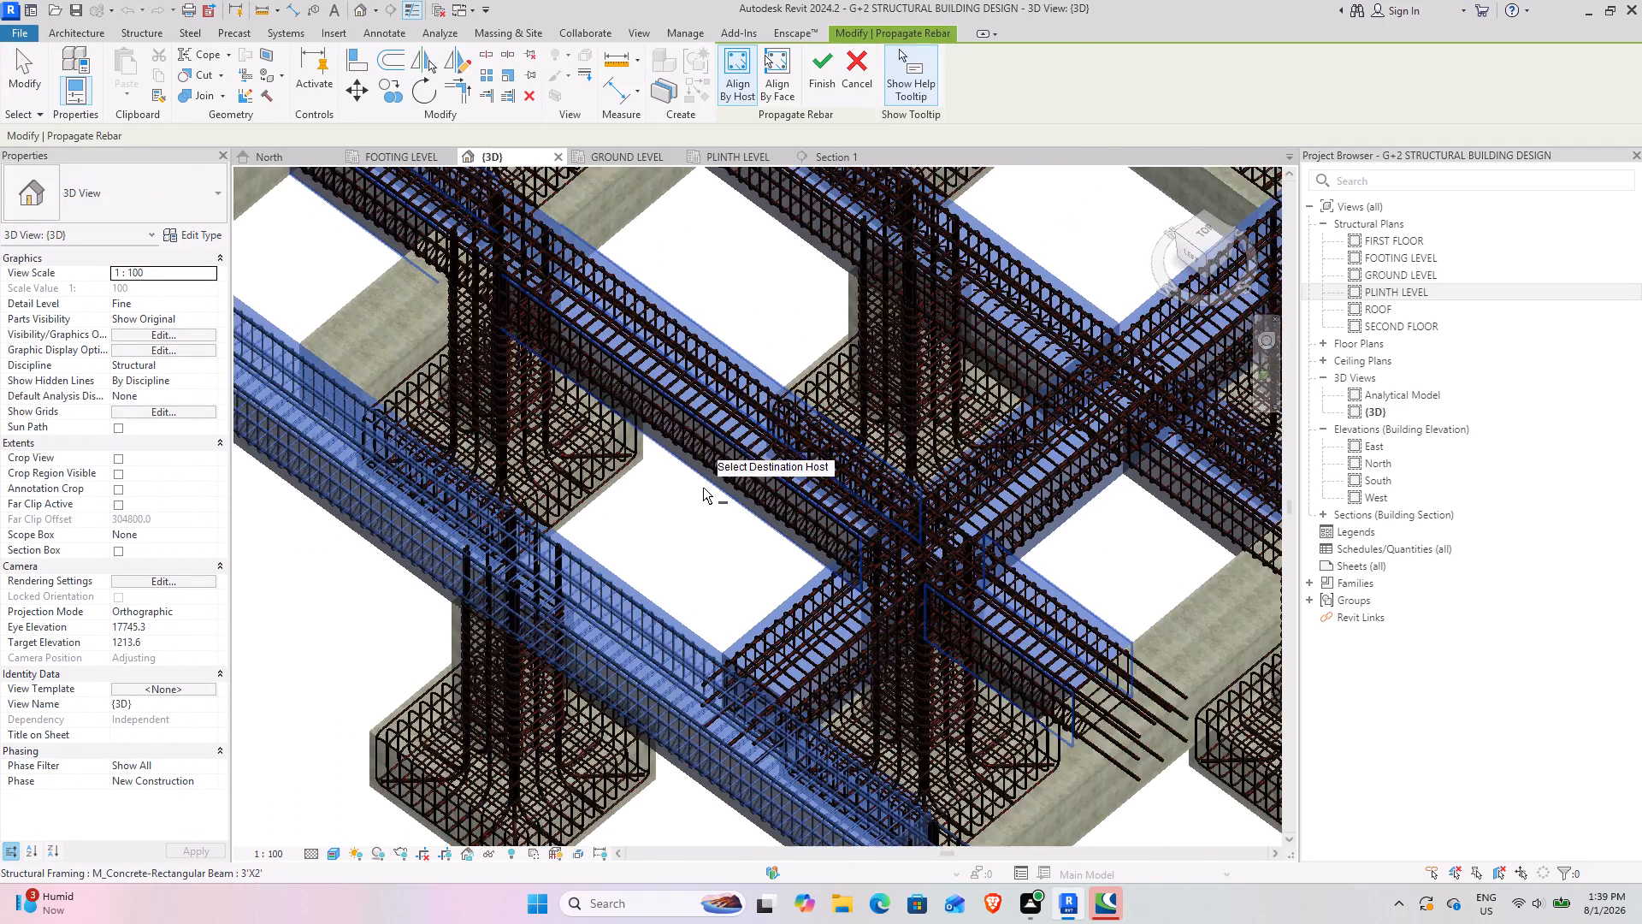
{"action": "scroll", "coordinate": [703, 488], "scroll_direction": "down", "scroll_amount": 2}
{"action": "left_click", "coordinate": [879, 642]}
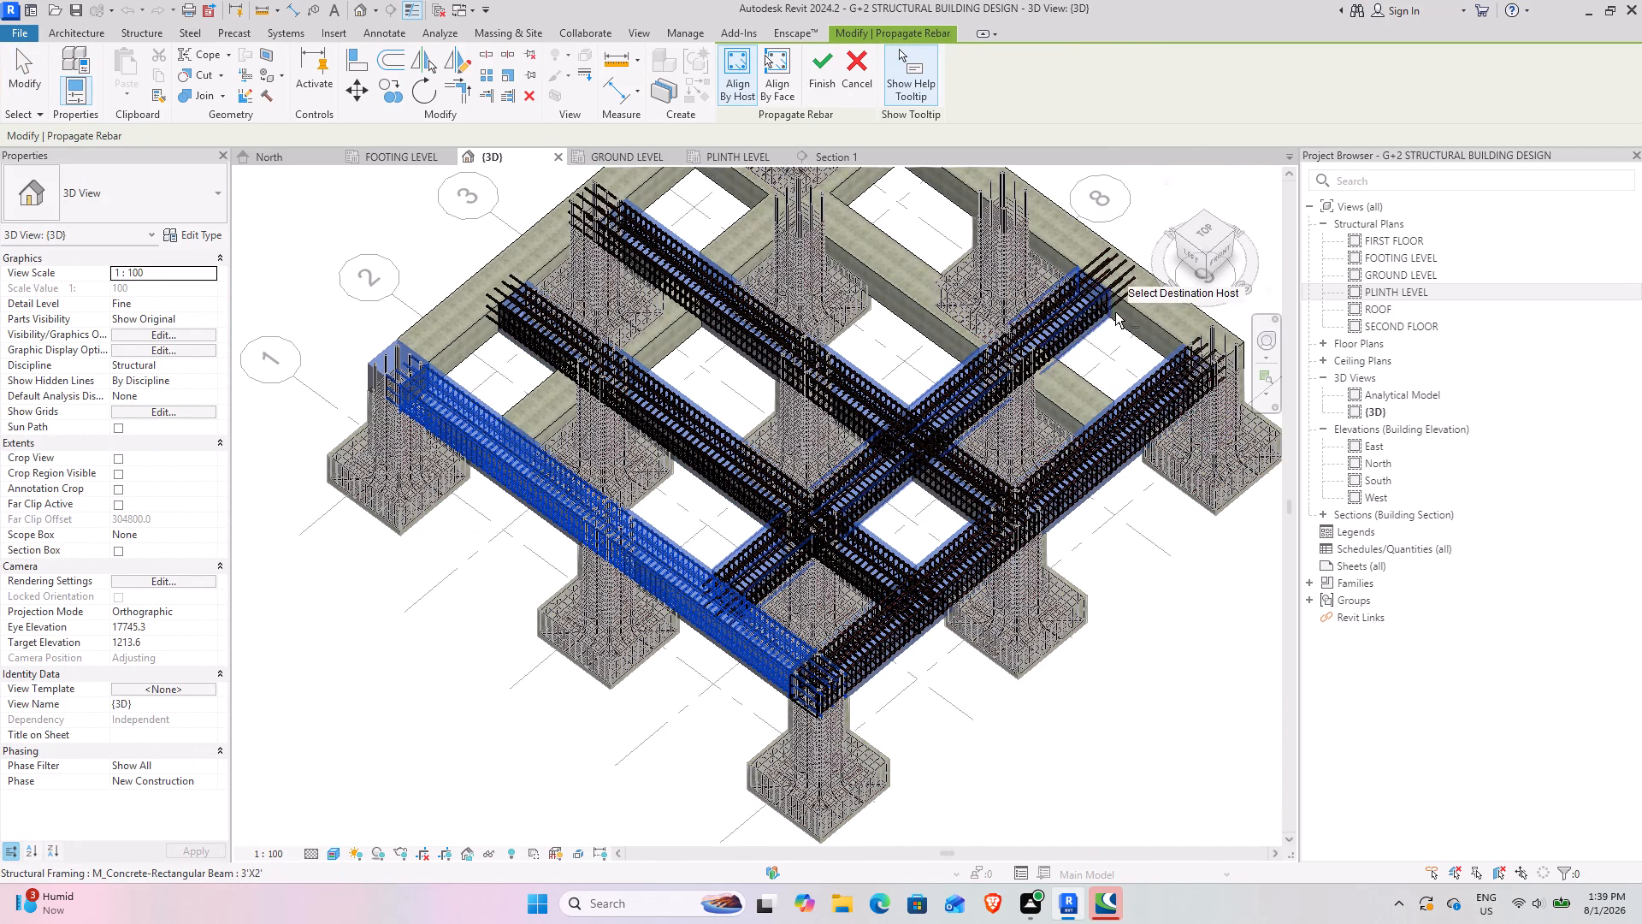
{"action": "left_click", "coordinate": [1084, 375]}
{"action": "left_click", "coordinate": [1151, 316]}
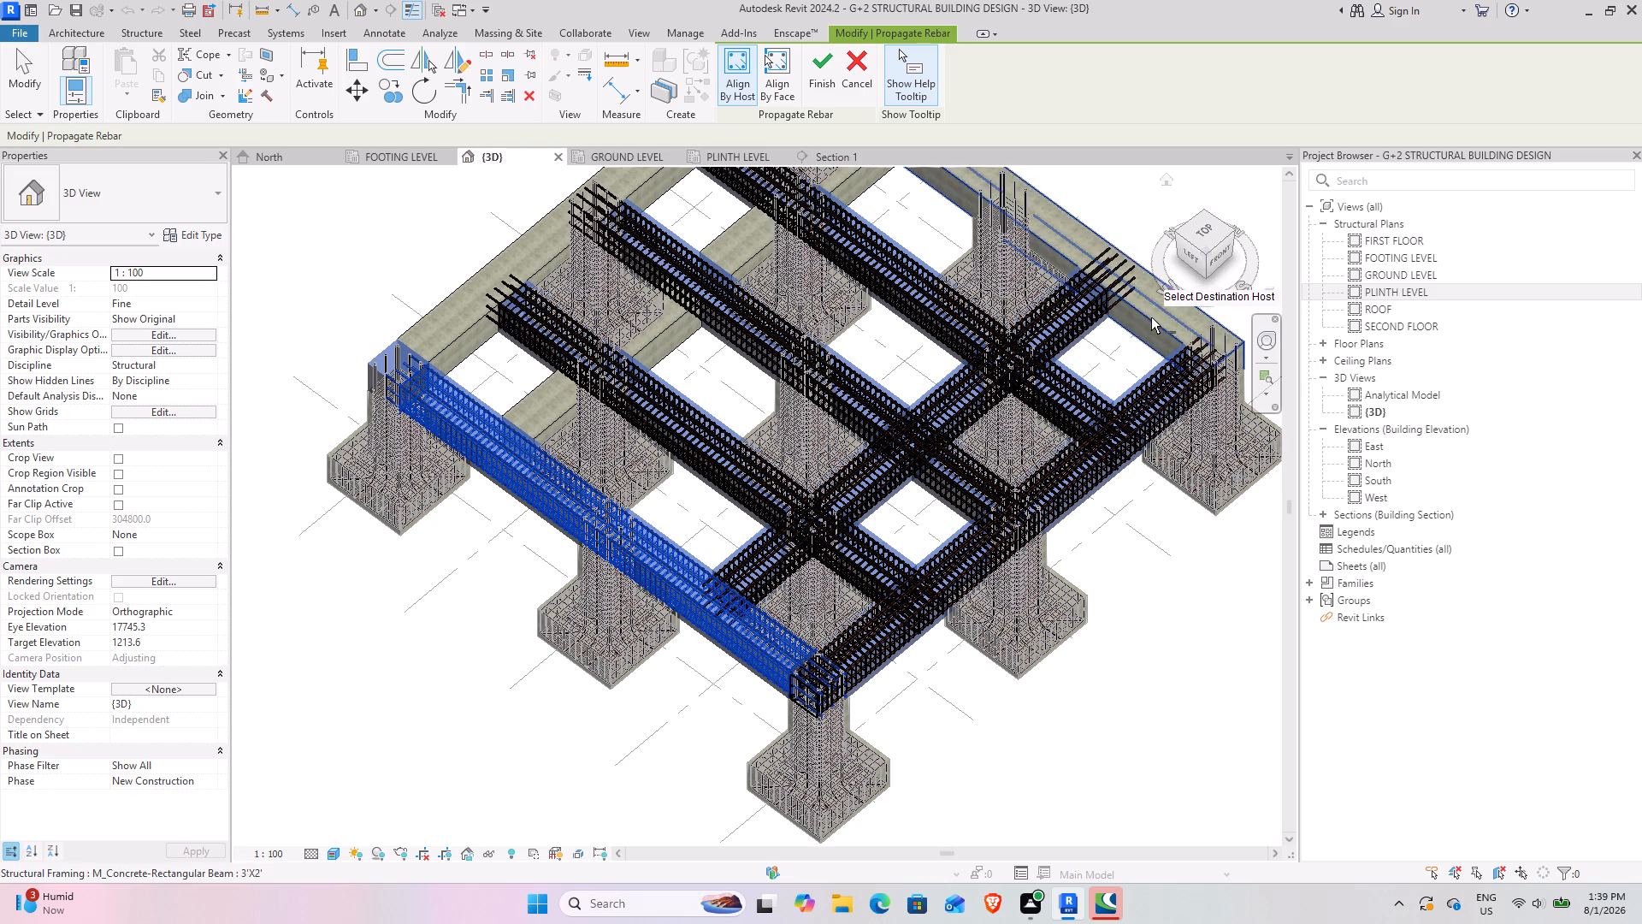
{"action": "left_click", "coordinate": [561, 410]}
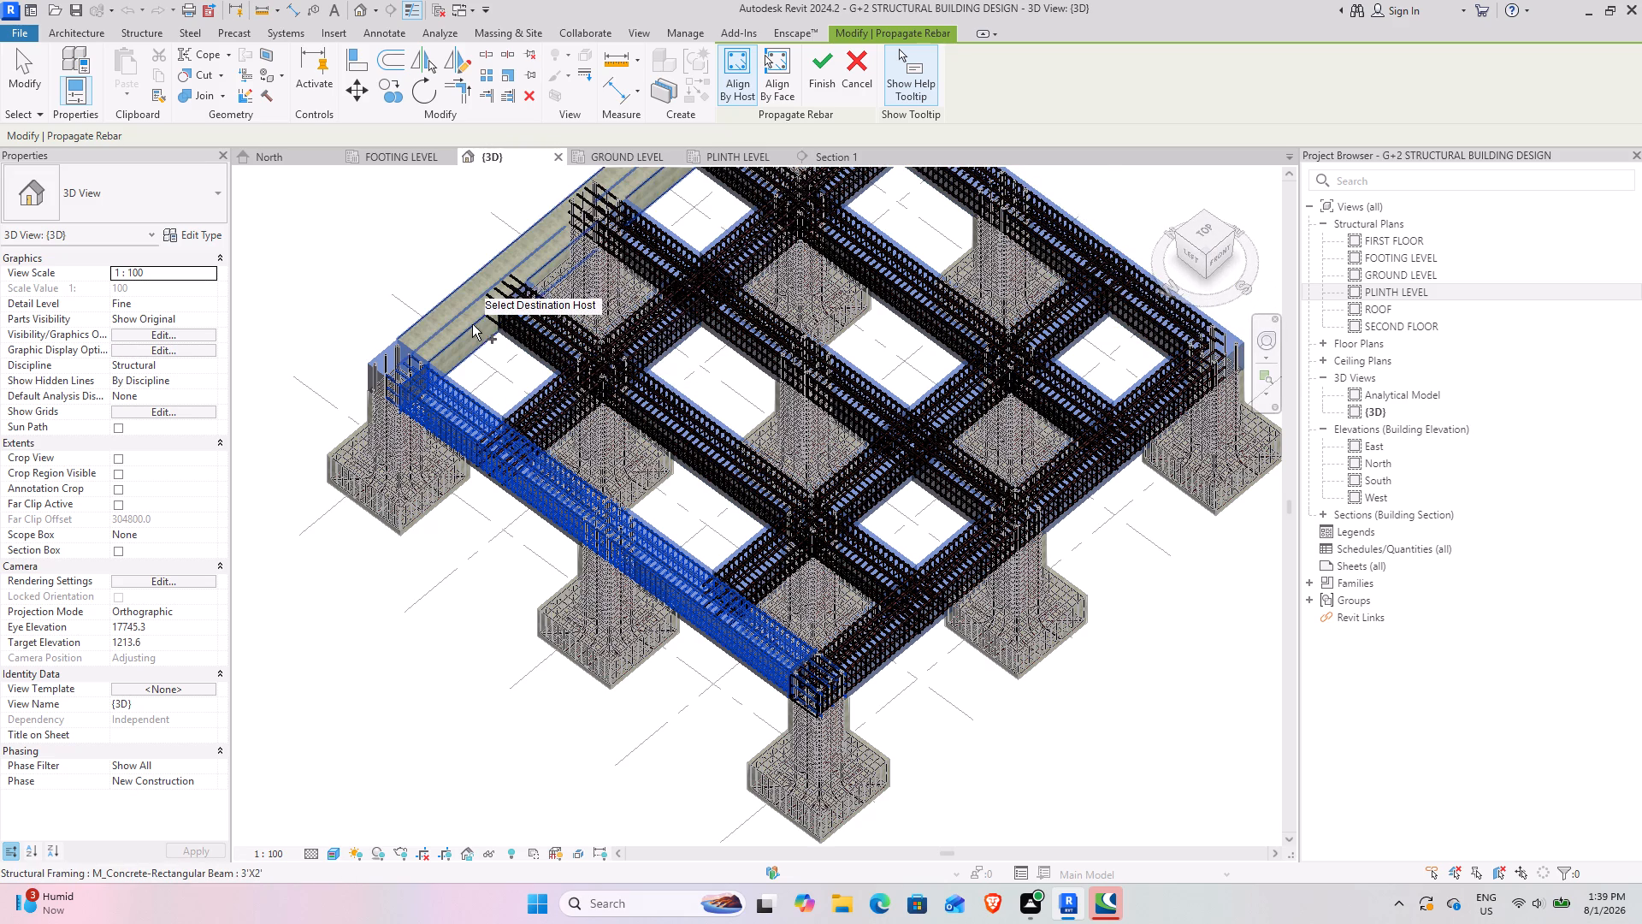
{"action": "left_click", "coordinate": [472, 324]}
{"action": "scroll", "coordinate": [796, 468], "scroll_direction": "down", "scroll_amount": 4}
{"action": "middle_click_drag", "start_coordinate": [972, 421], "coordinate": [834, 655]}
{"action": "scroll", "coordinate": [972, 421], "scroll_direction": "down", "scroll_amount": 1}
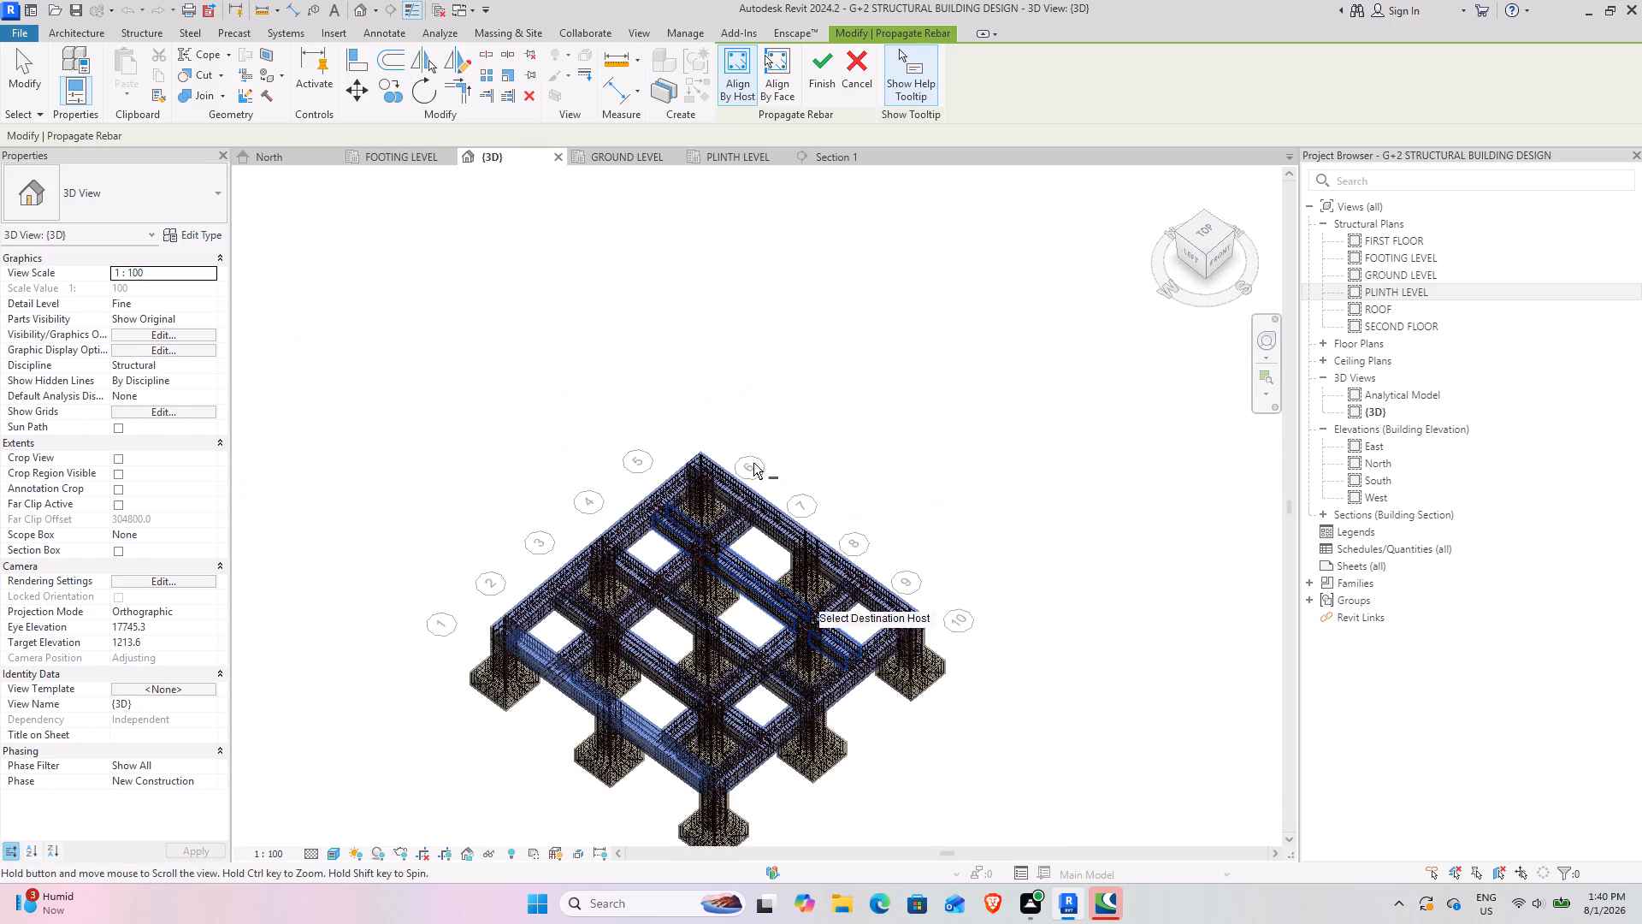
{"action": "left_click", "coordinate": [818, 76]}
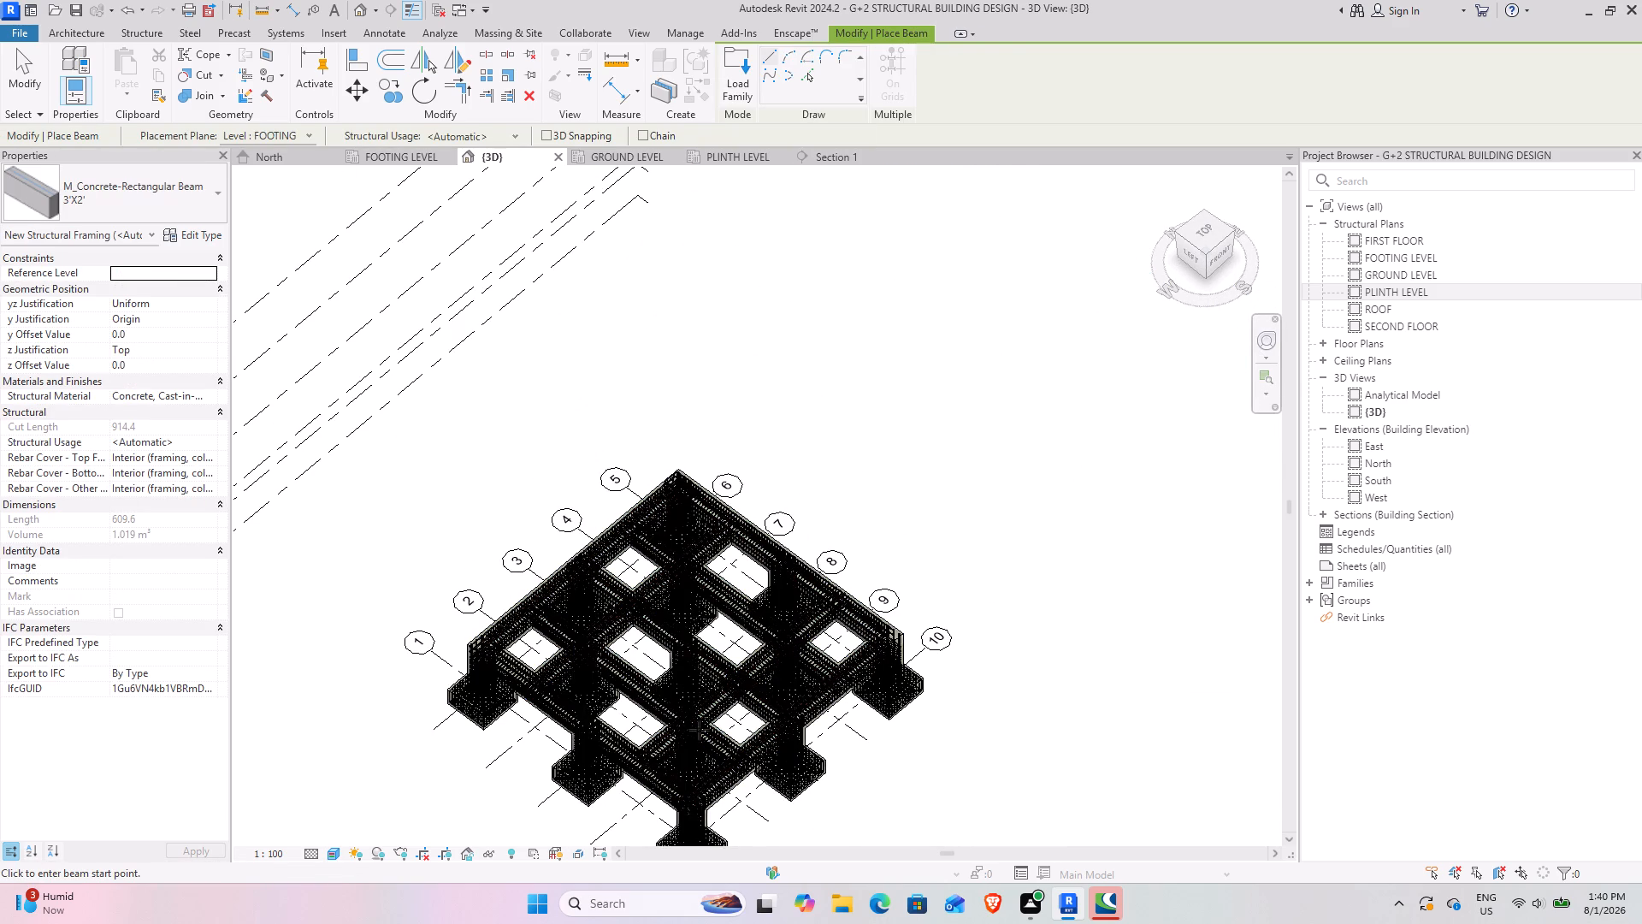
Examine the propagated rebar in the ground-level beams, columns and footings from several 3D angles, leaving beam placement.
{"action": "middle_click_drag", "start_coordinate": [606, 763], "coordinate": [700, 507], "text": "shift"}
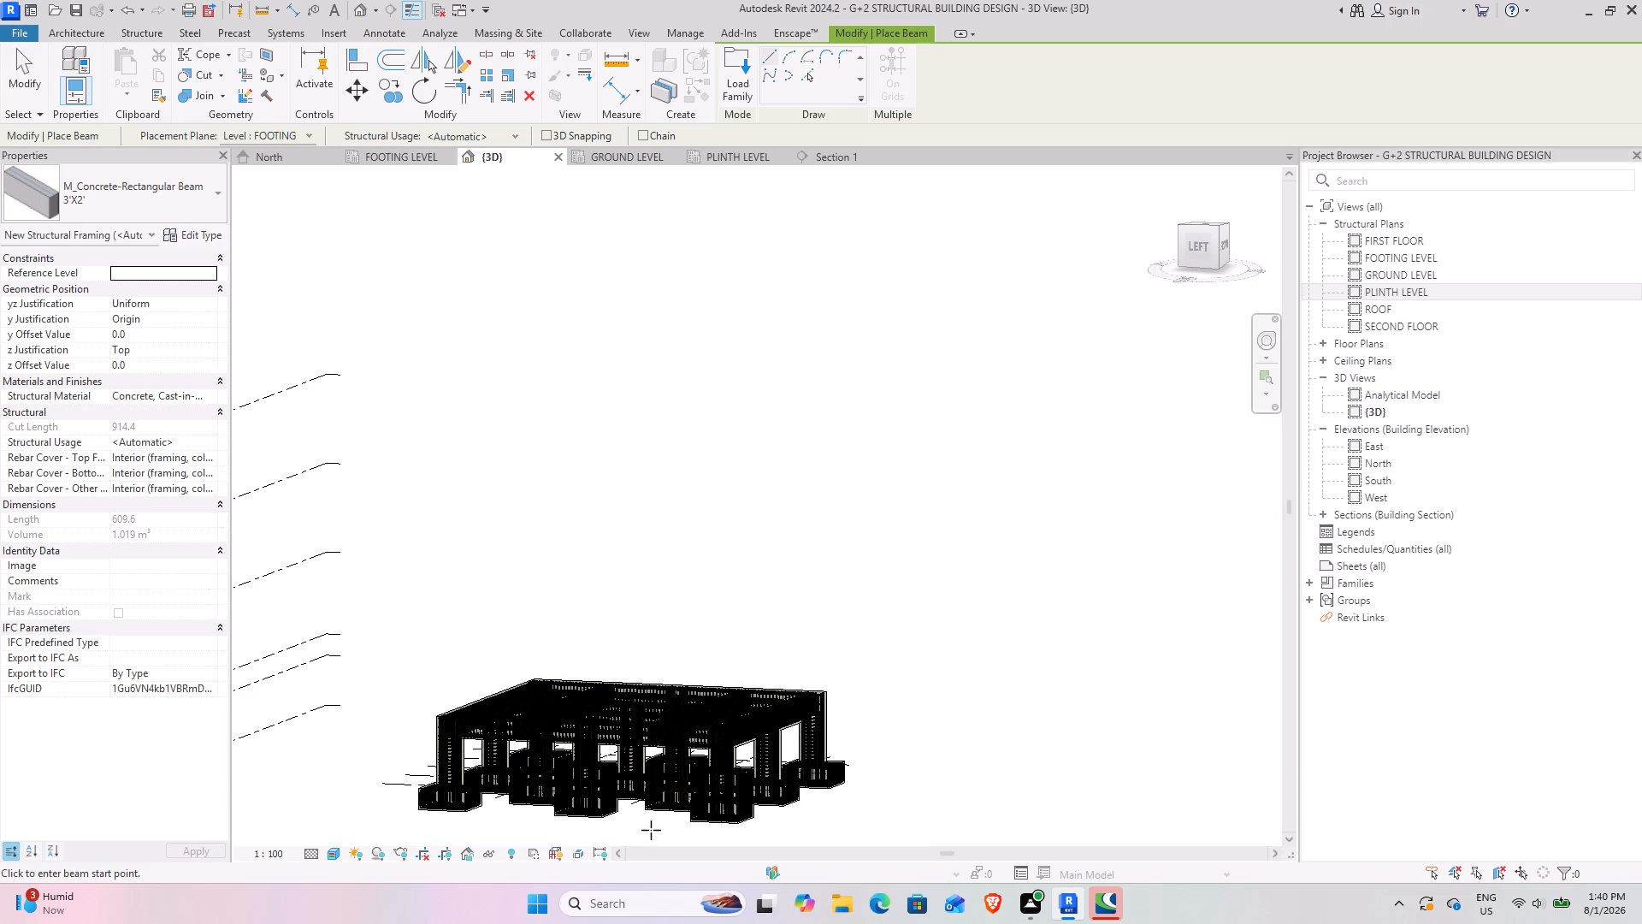
{"action": "middle_click_drag", "start_coordinate": [653, 826], "coordinate": [810, 777]}
{"action": "middle_click_drag", "start_coordinate": [664, 776], "coordinate": [795, 758]}
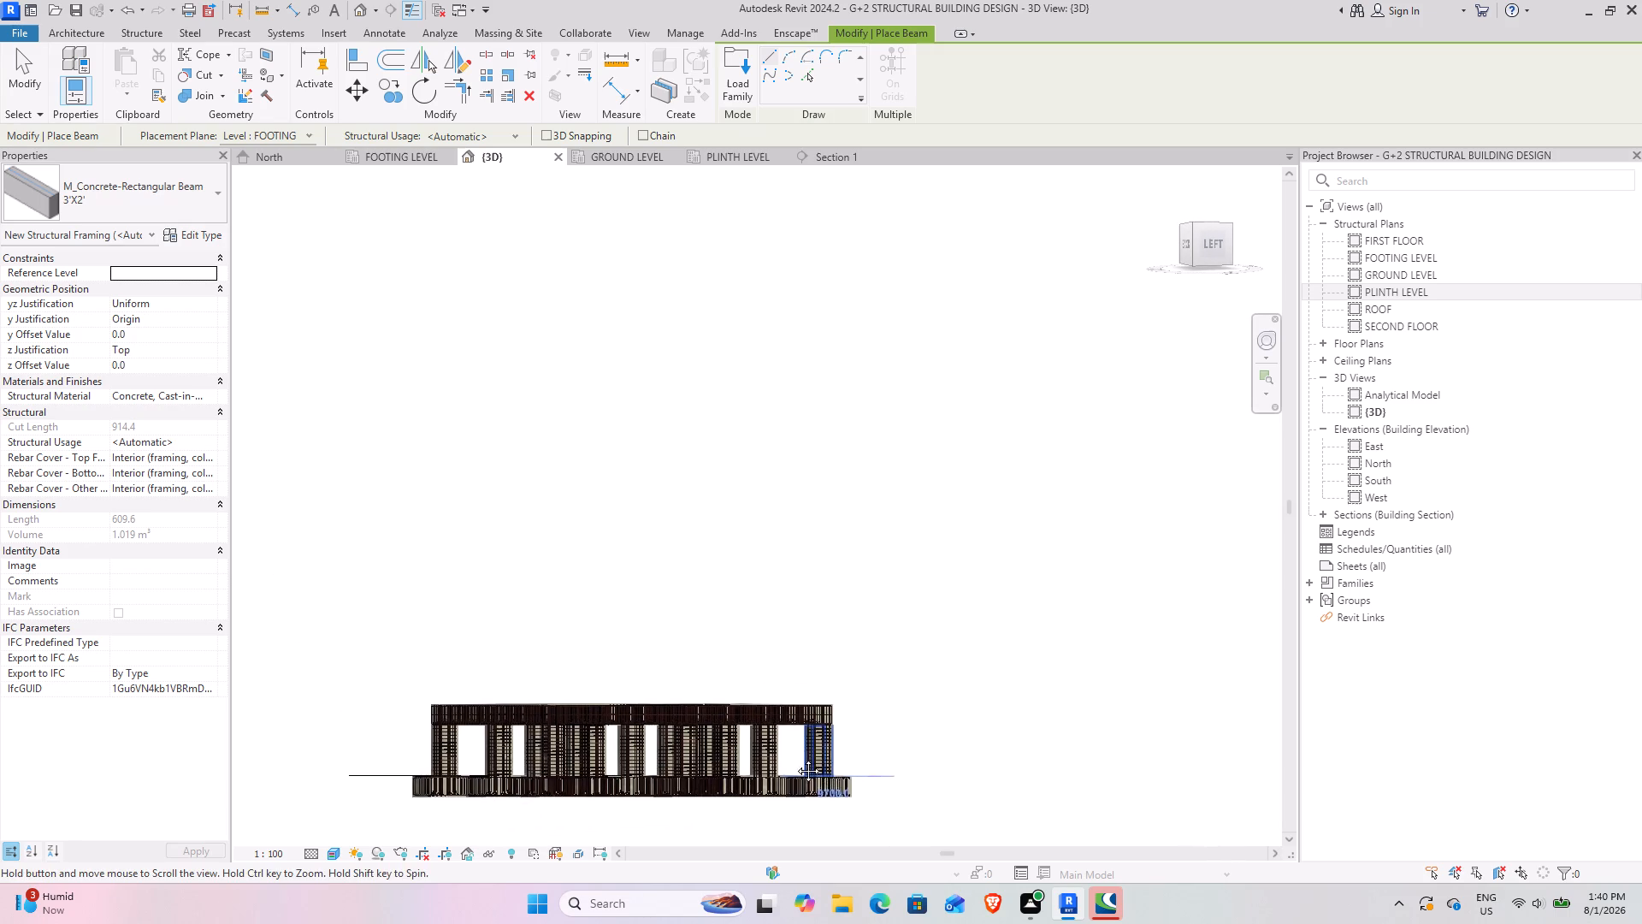
{"action": "middle_click_drag", "start_coordinate": [795, 758], "coordinate": [852, 746]}
{"action": "scroll", "coordinate": [842, 739], "scroll_direction": "up", "scroll_amount": 11}
{"action": "middle_click_drag", "start_coordinate": [975, 724], "coordinate": [968, 741], "text": "shift"}
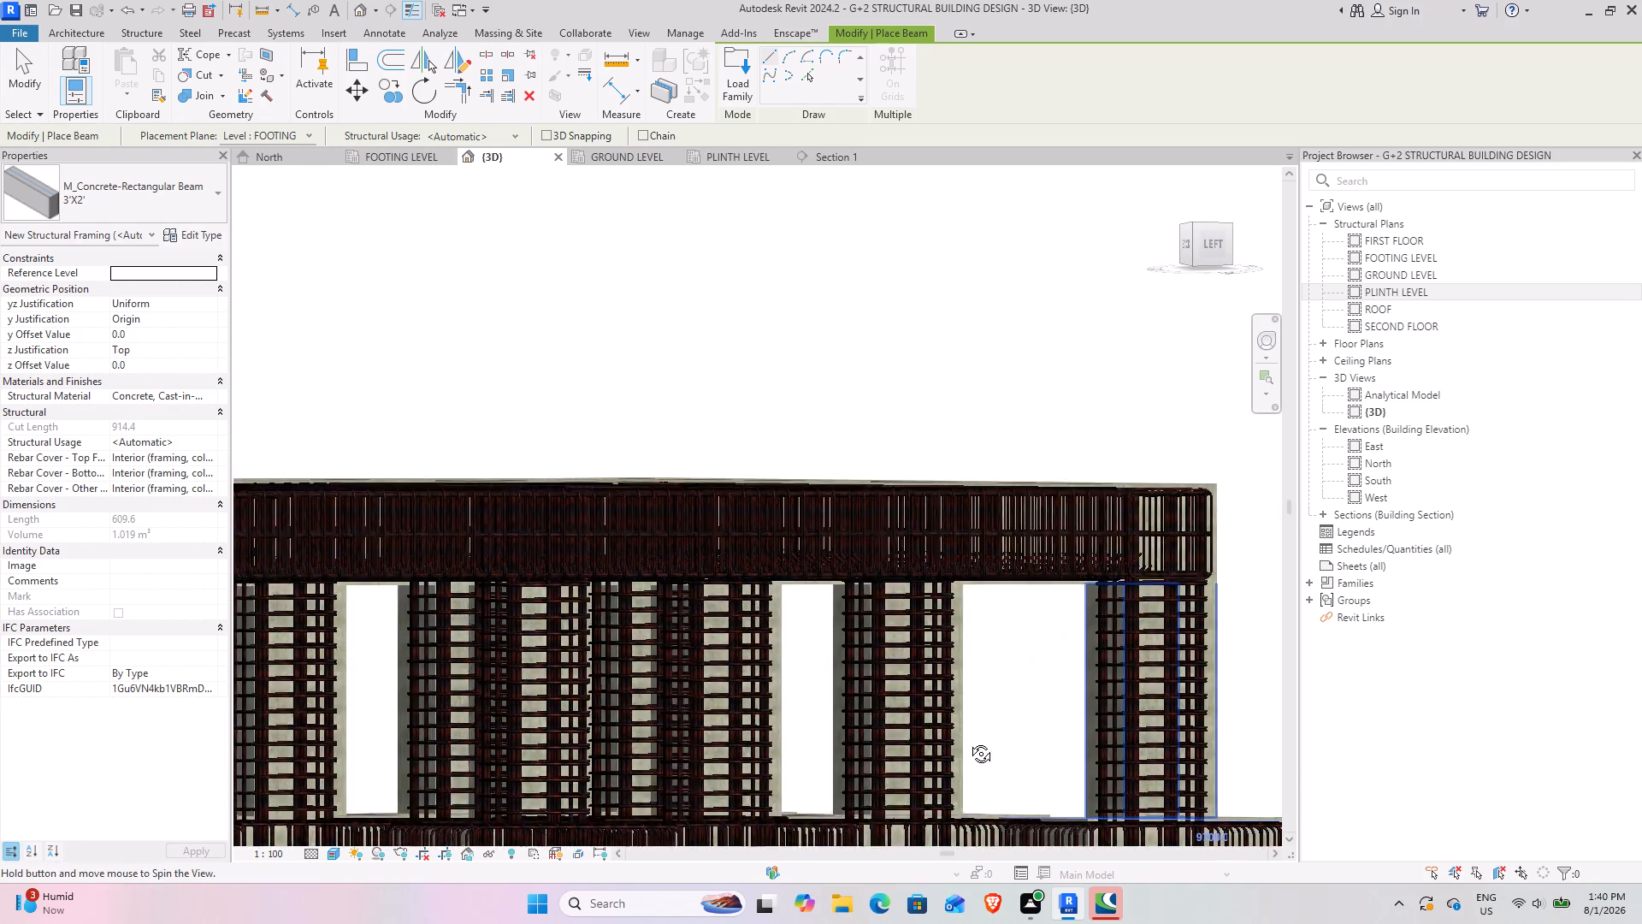
{"action": "middle_click_drag", "start_coordinate": [968, 741], "coordinate": [853, 824], "text": "shift"}
{"action": "middle_click_drag", "start_coordinate": [877, 669], "coordinate": [888, 808], "text": "shift"}
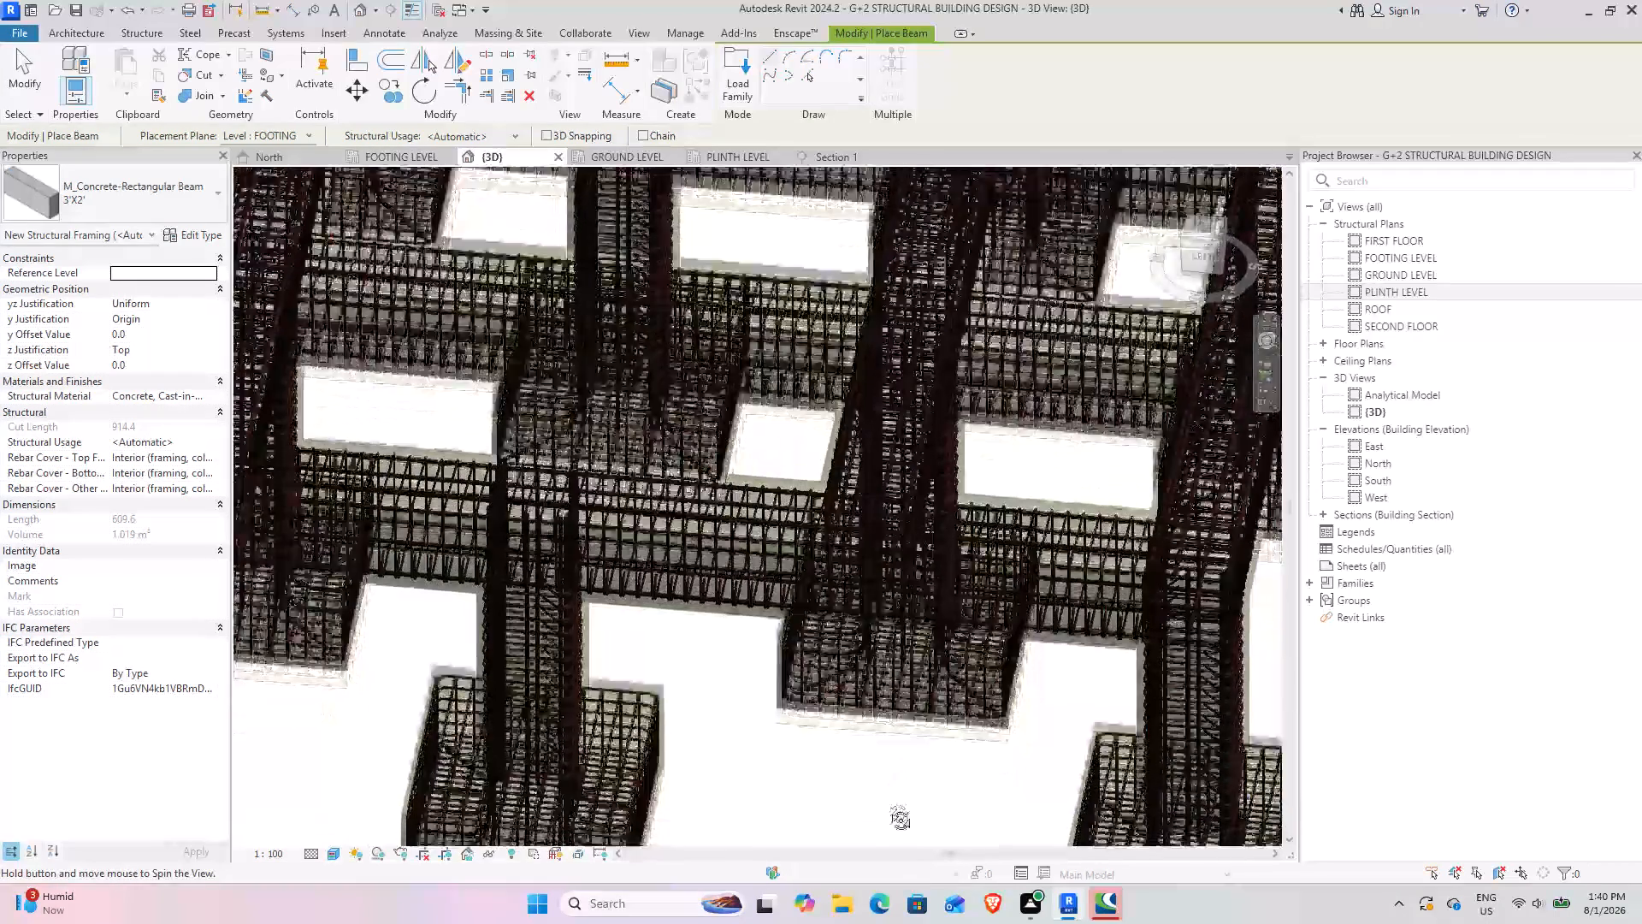
{"action": "middle_click_drag", "start_coordinate": [888, 808], "coordinate": [898, 847], "text": "shift"}
{"action": "middle_click_drag", "start_coordinate": [832, 727], "coordinate": [712, 729], "text": "shift"}
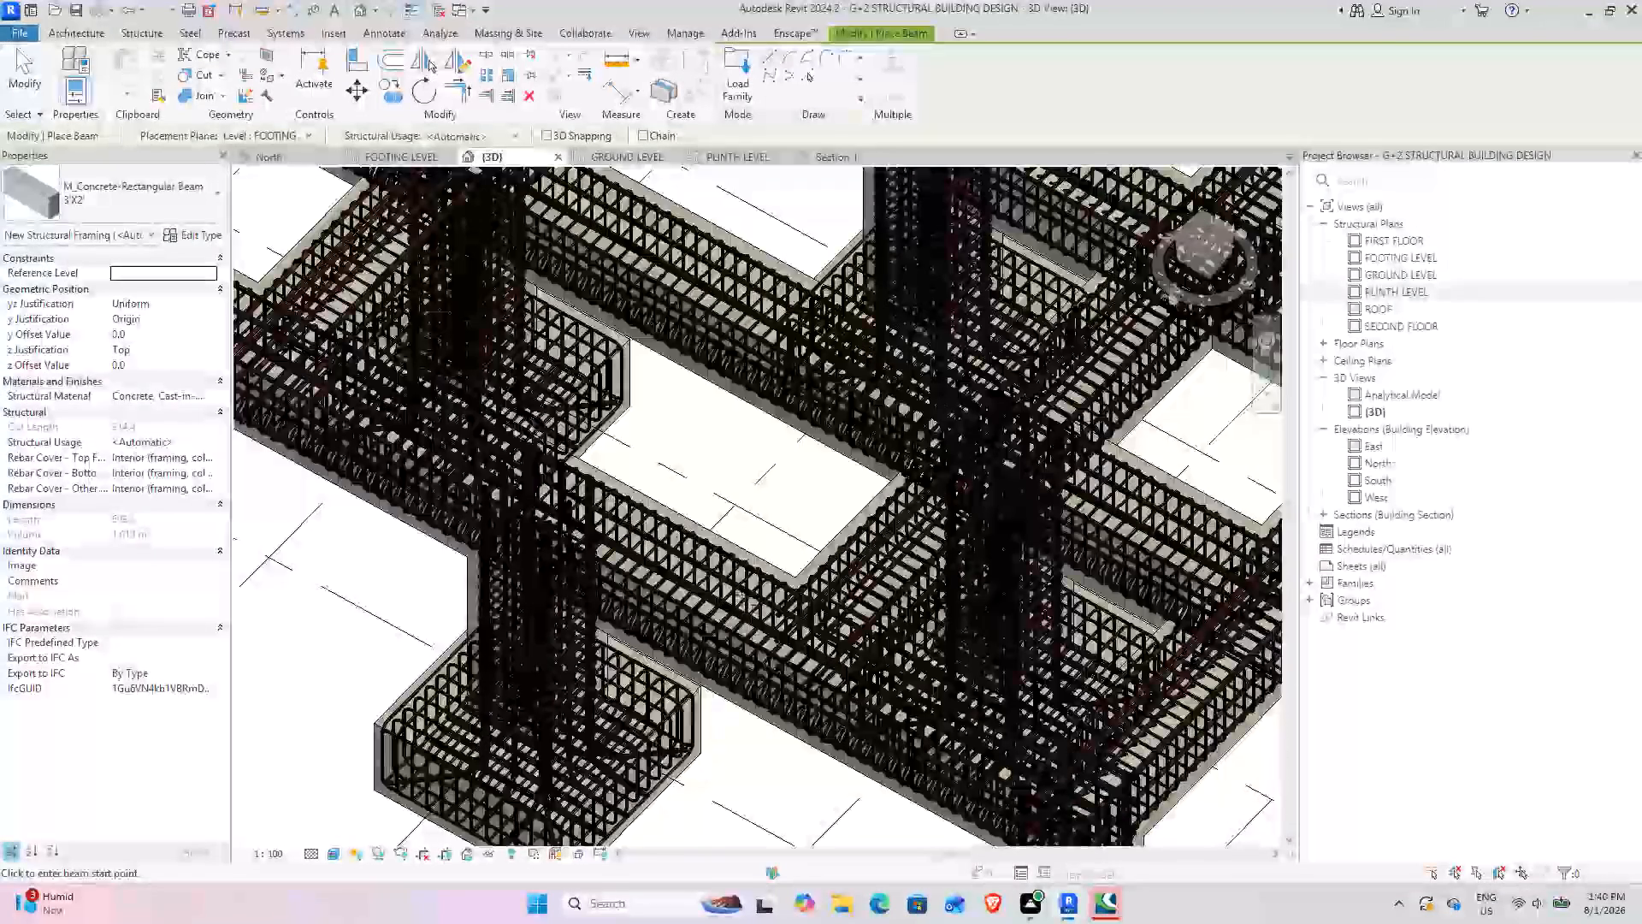
{"action": "scroll", "coordinate": [741, 595], "scroll_direction": "up", "scroll_amount": 7}
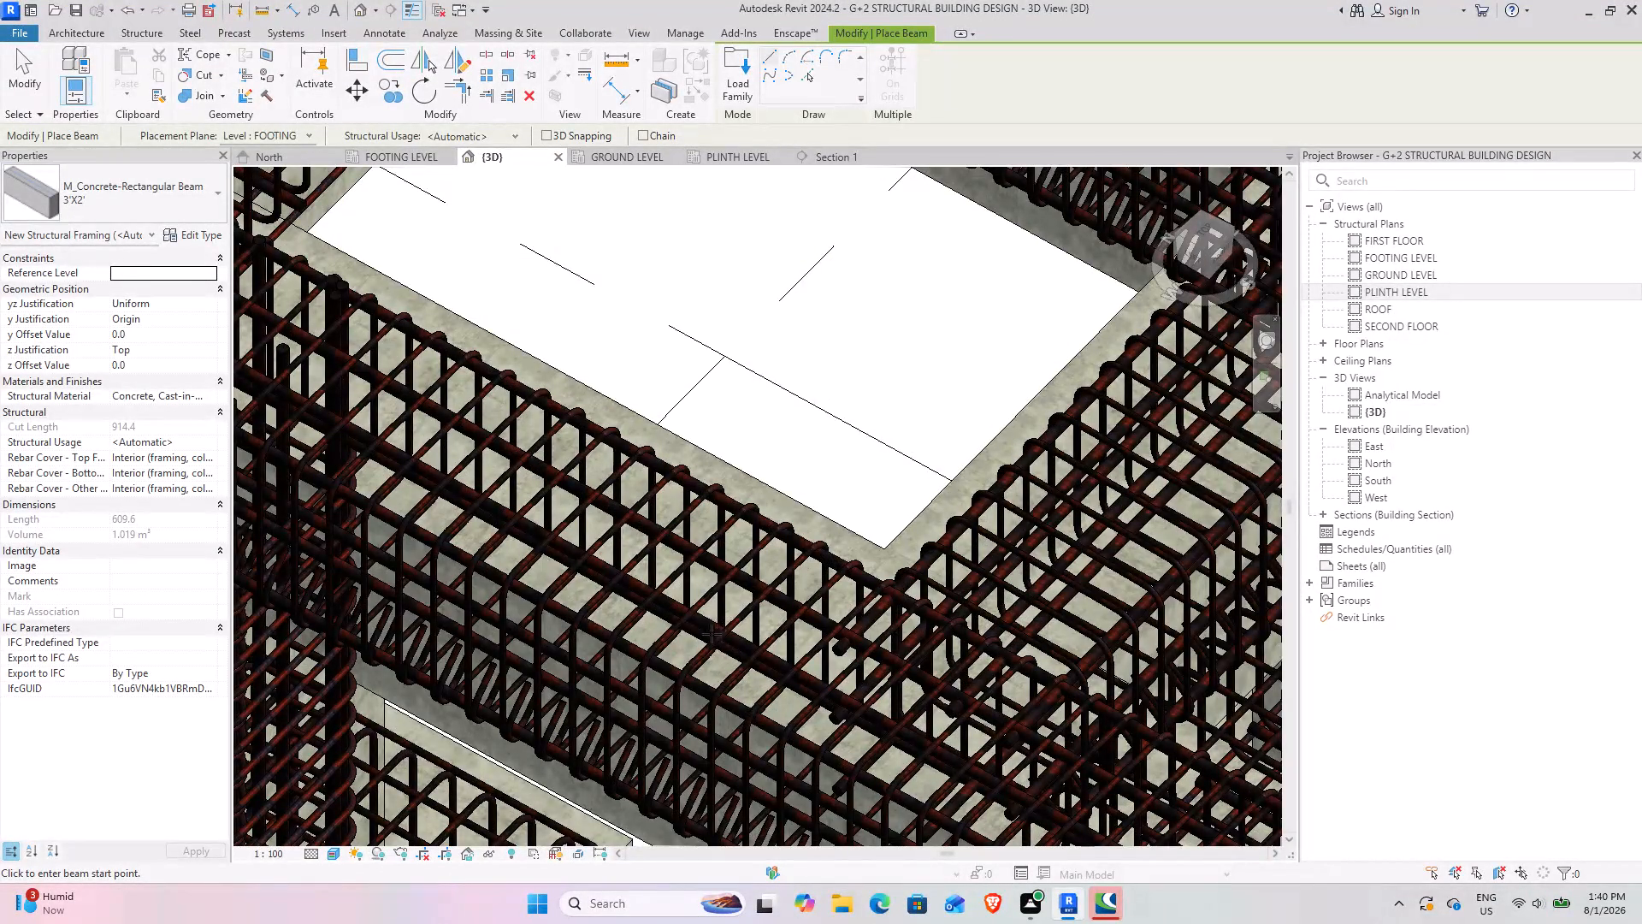
{"action": "scroll", "coordinate": [712, 634], "scroll_direction": "down", "scroll_amount": 6}
{"action": "scroll", "coordinate": [505, 690], "scroll_direction": "up", "scroll_amount": 2}
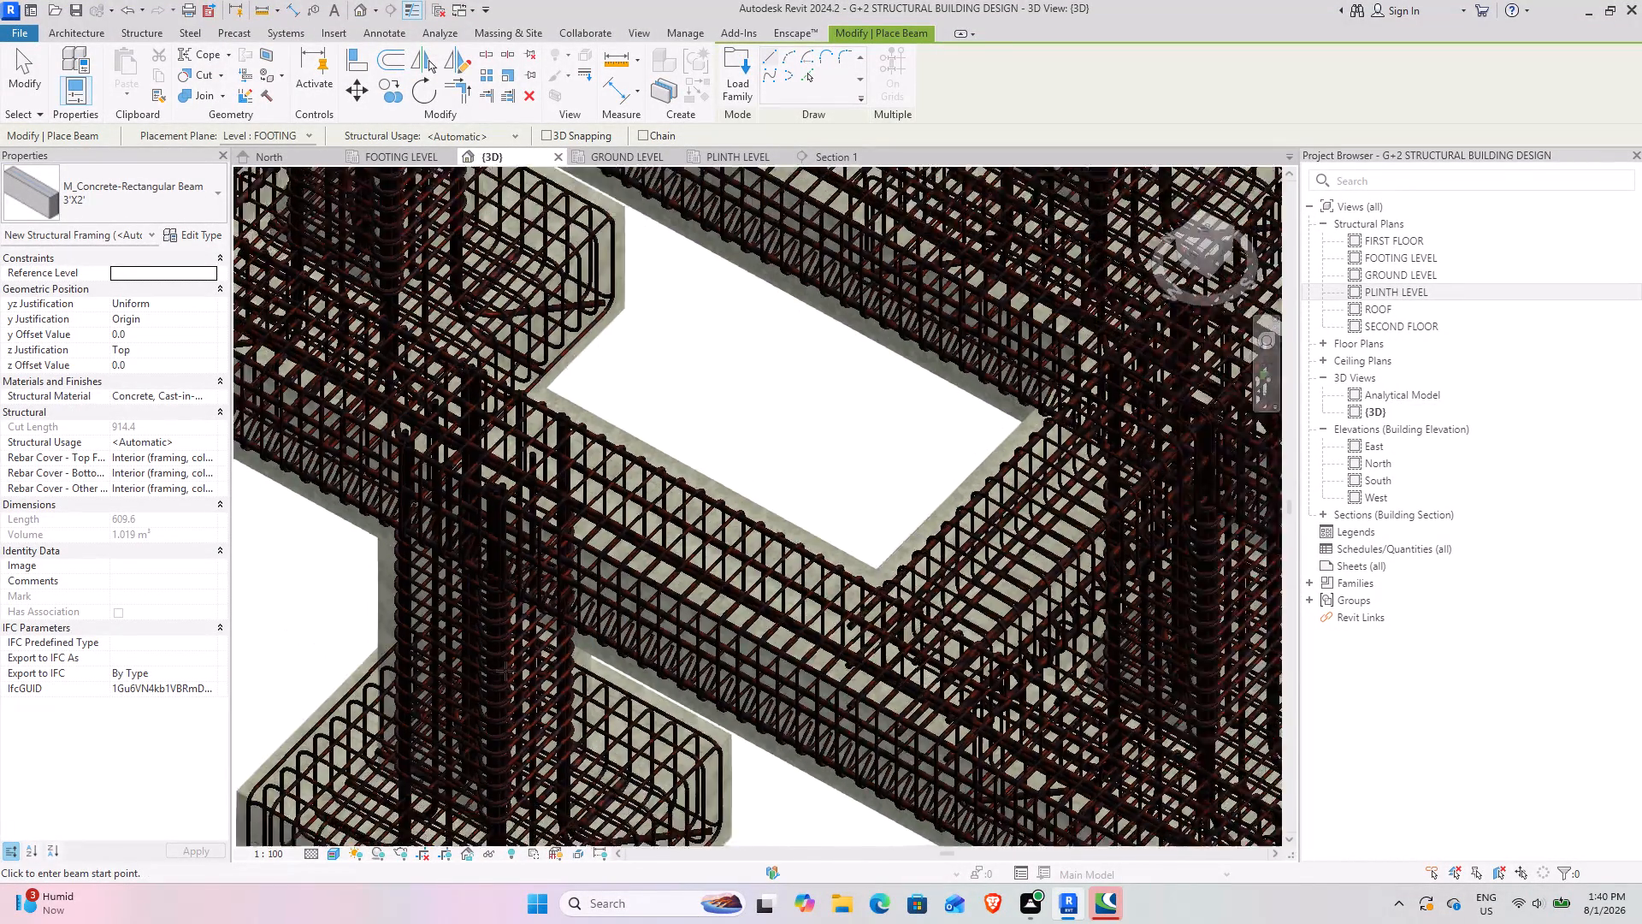
{"action": "scroll", "coordinate": [505, 671], "scroll_direction": "up", "scroll_amount": 5}
{"action": "scroll", "coordinate": [664, 666], "scroll_direction": "down", "scroll_amount": 4}
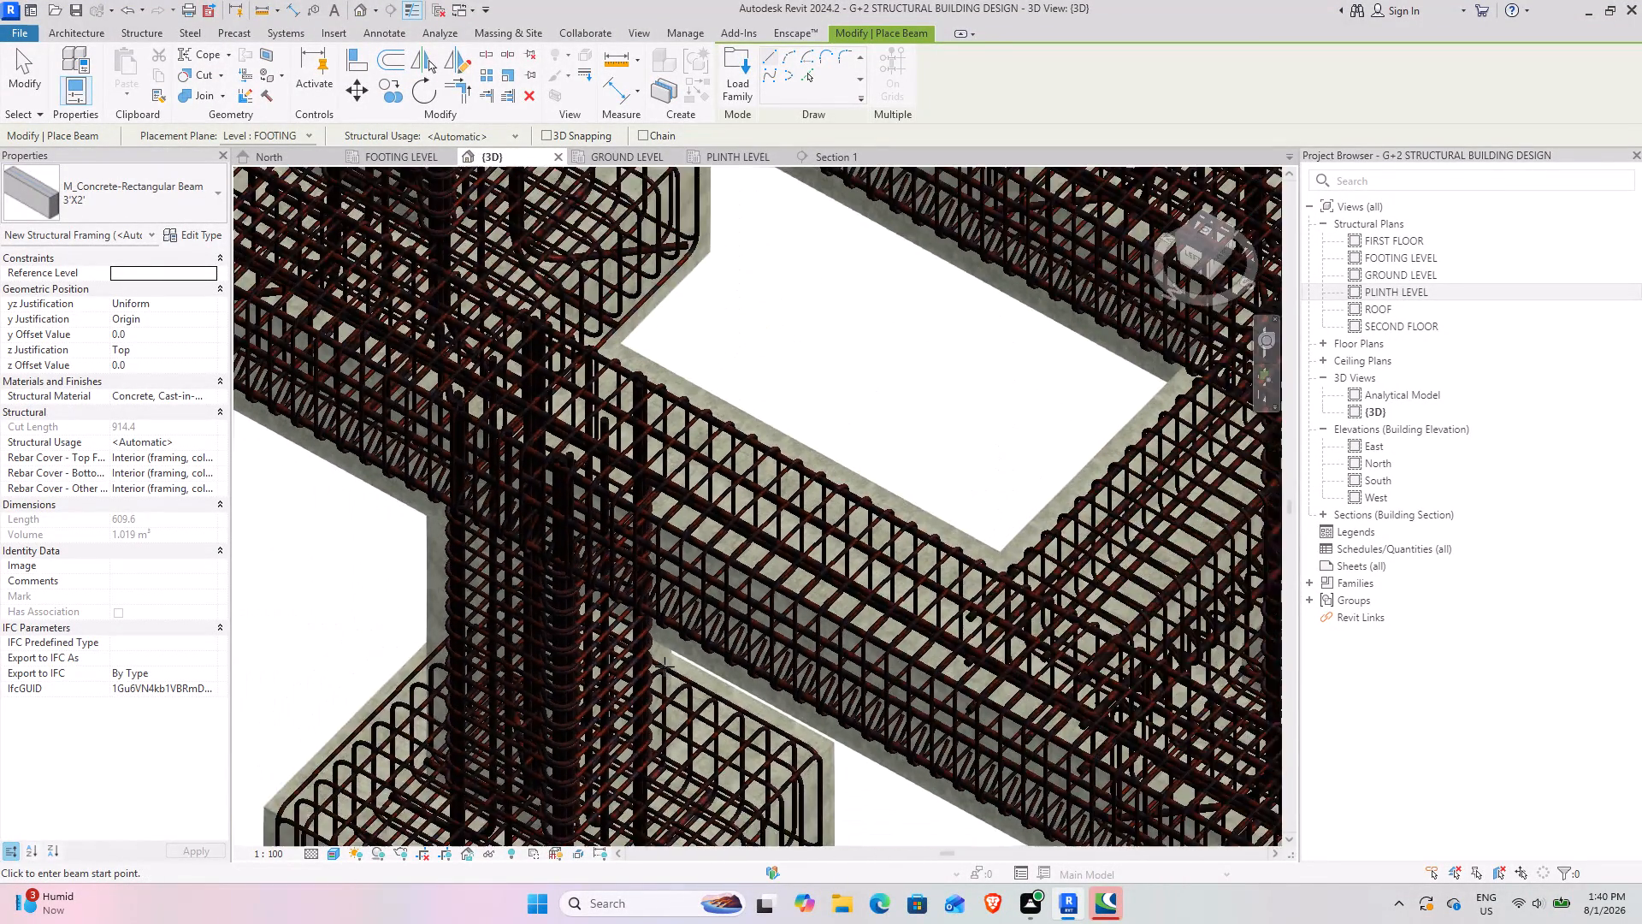
{"action": "scroll", "coordinate": [664, 666], "scroll_direction": "down", "scroll_amount": 3}
{"action": "scroll", "coordinate": [570, 731], "scroll_direction": "up", "scroll_amount": 7}
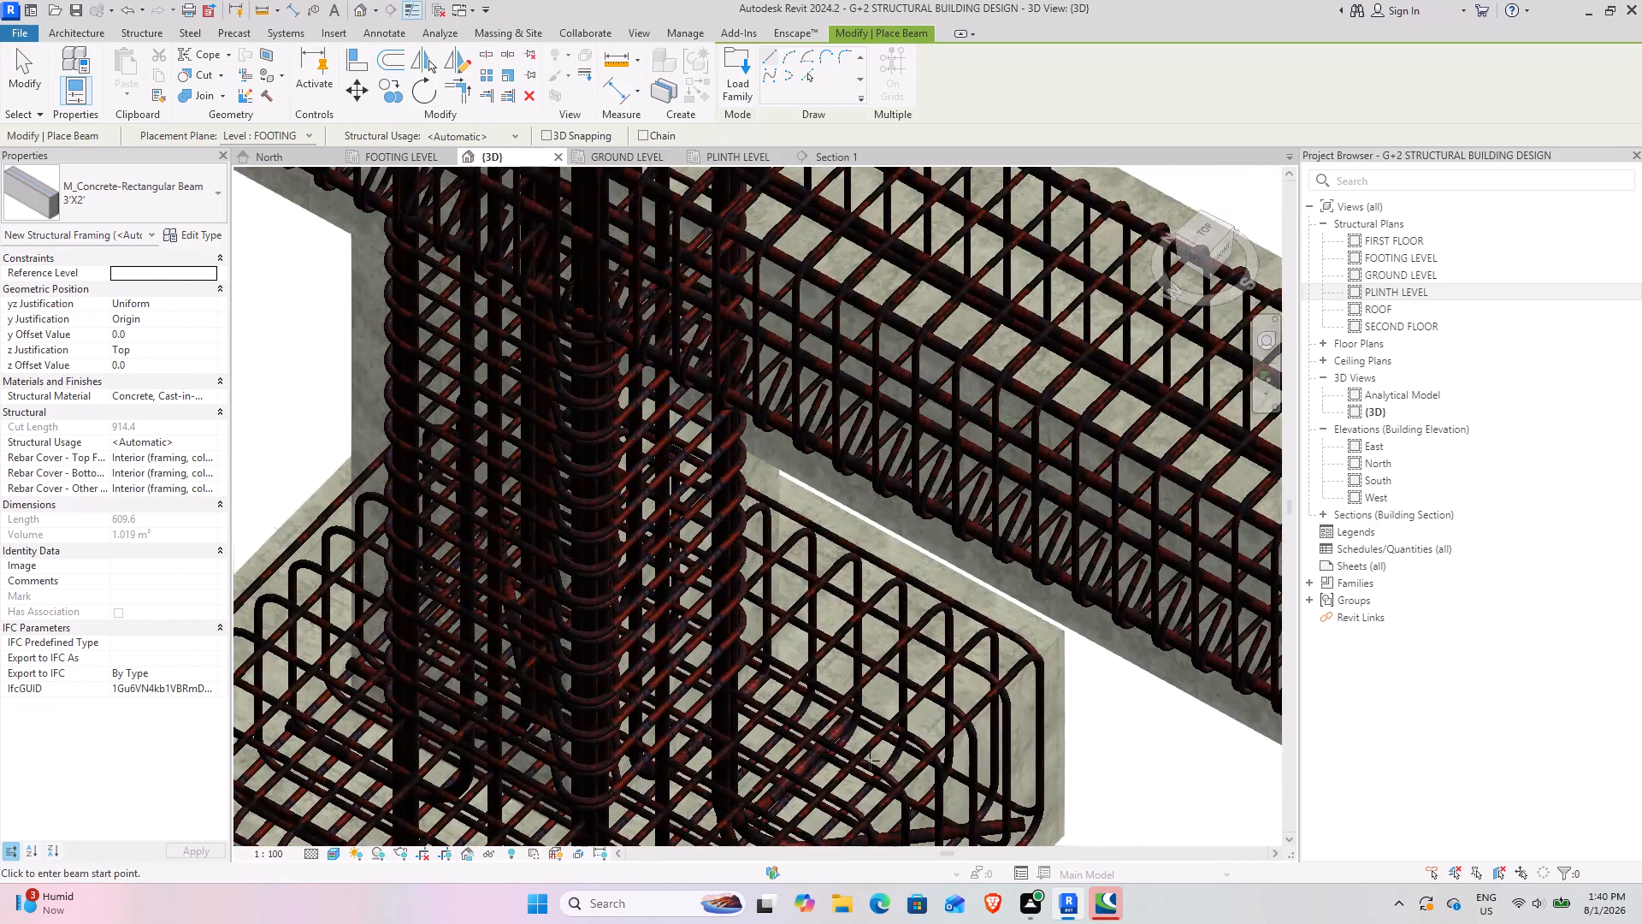
{"action": "middle_click_drag", "start_coordinate": [868, 739], "coordinate": [867, 552]}
{"action": "scroll", "coordinate": [609, 577], "scroll_direction": "down", "scroll_amount": 10}
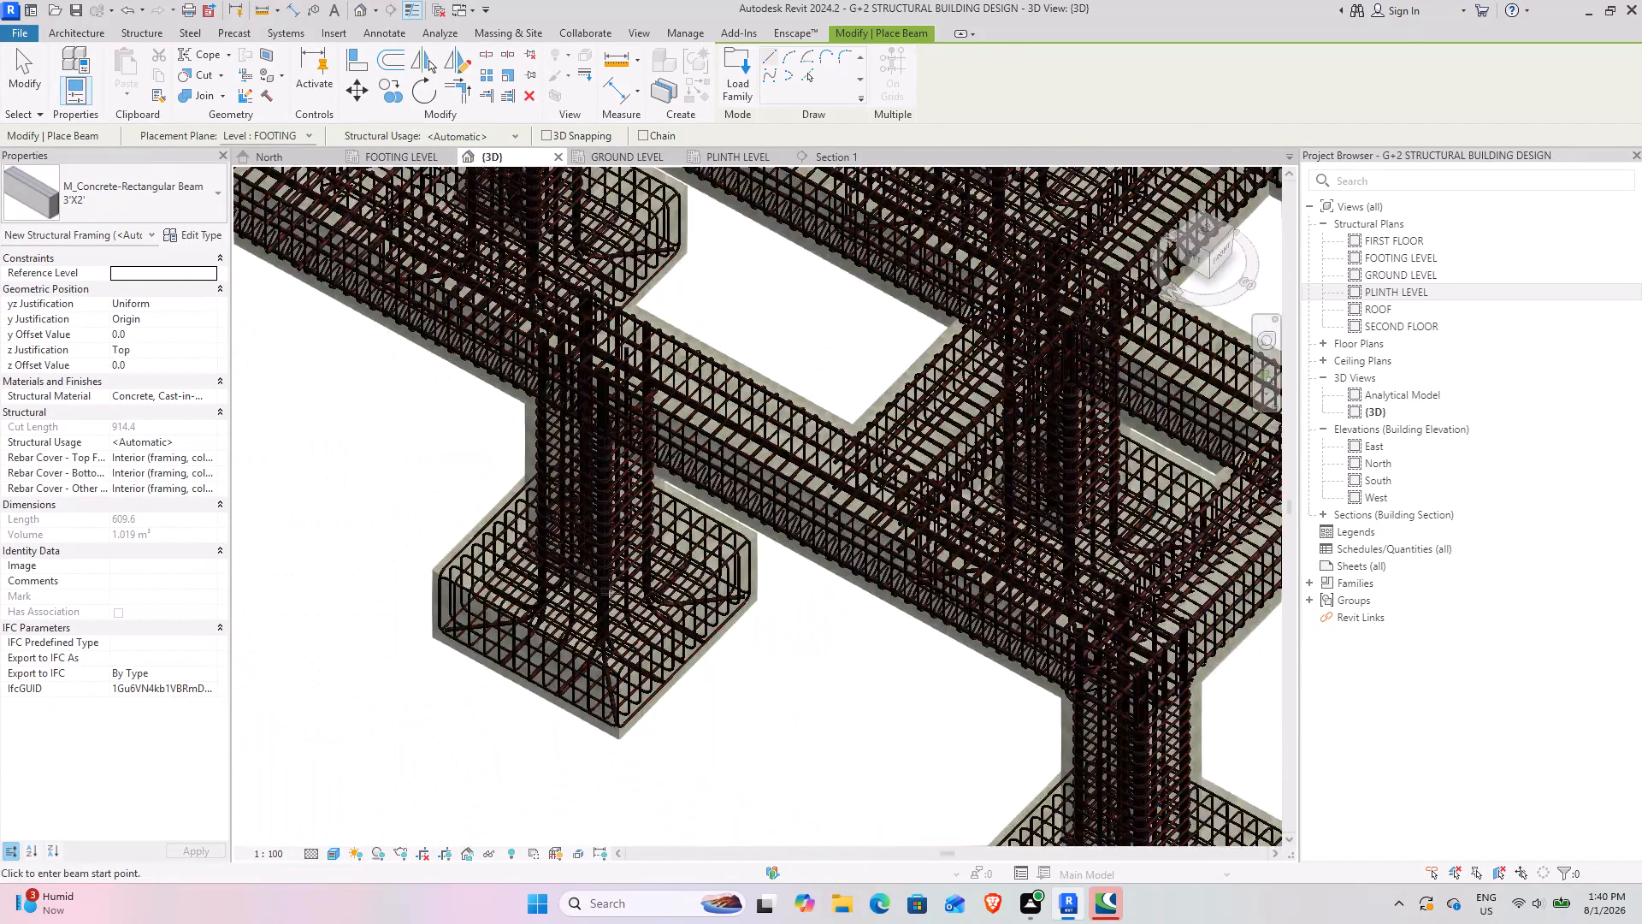
{"action": "scroll", "coordinate": [611, 594], "scroll_direction": "down", "scroll_amount": 2}
{"action": "middle_click_drag", "start_coordinate": [926, 676], "coordinate": [694, 589], "text": "shift"}
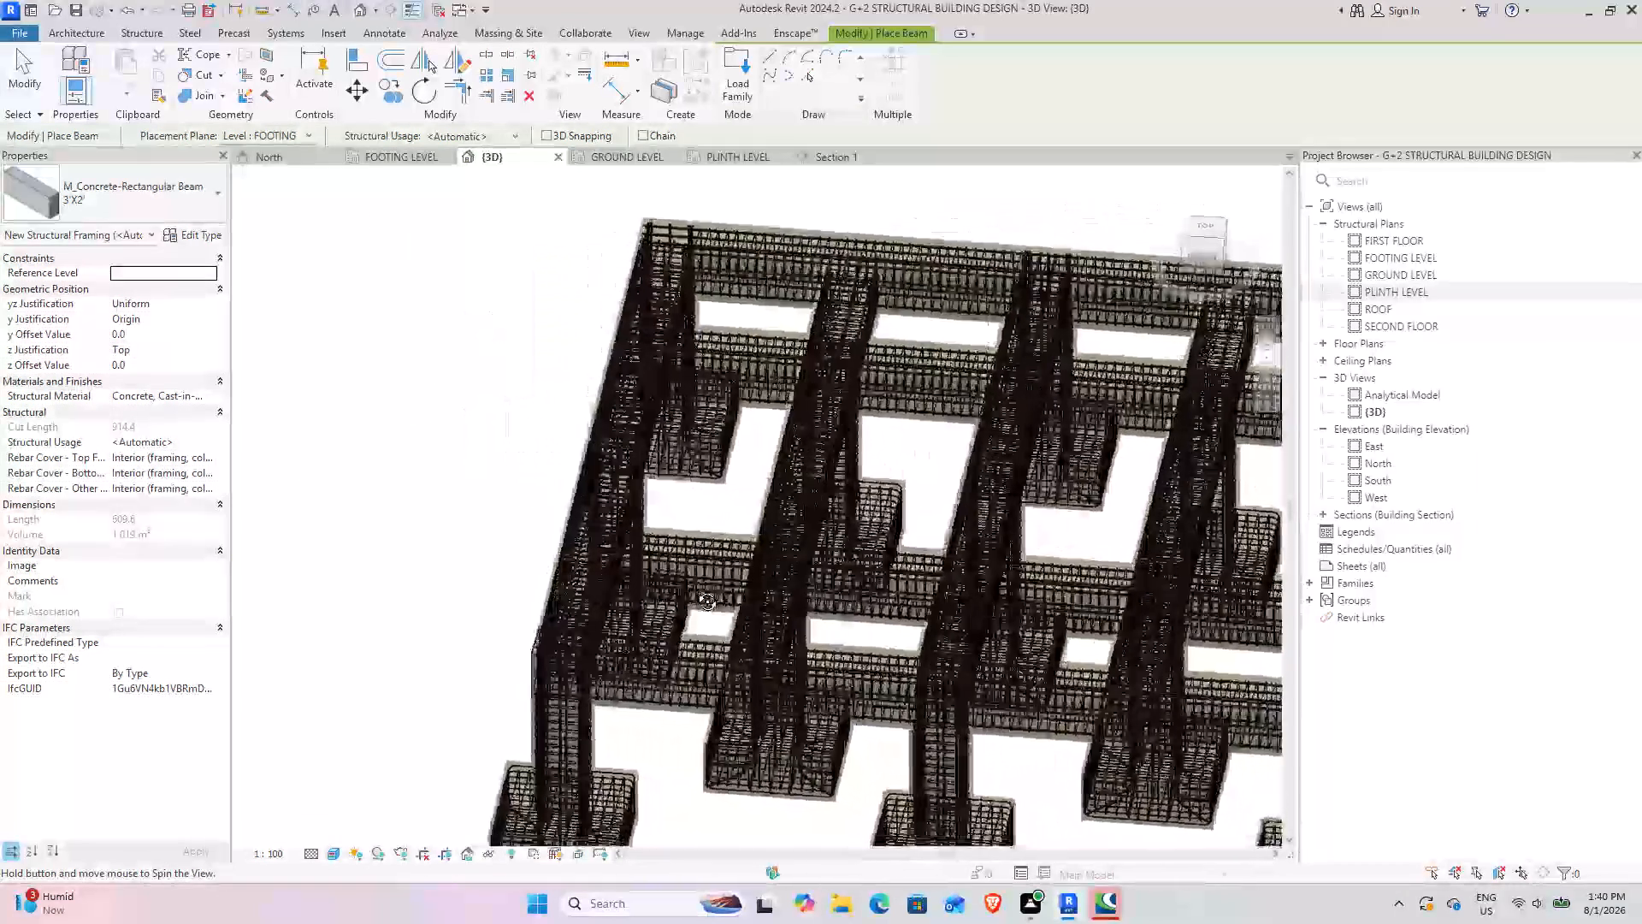
{"action": "middle_click_drag", "start_coordinate": [694, 589], "coordinate": [730, 801], "text": "shift"}
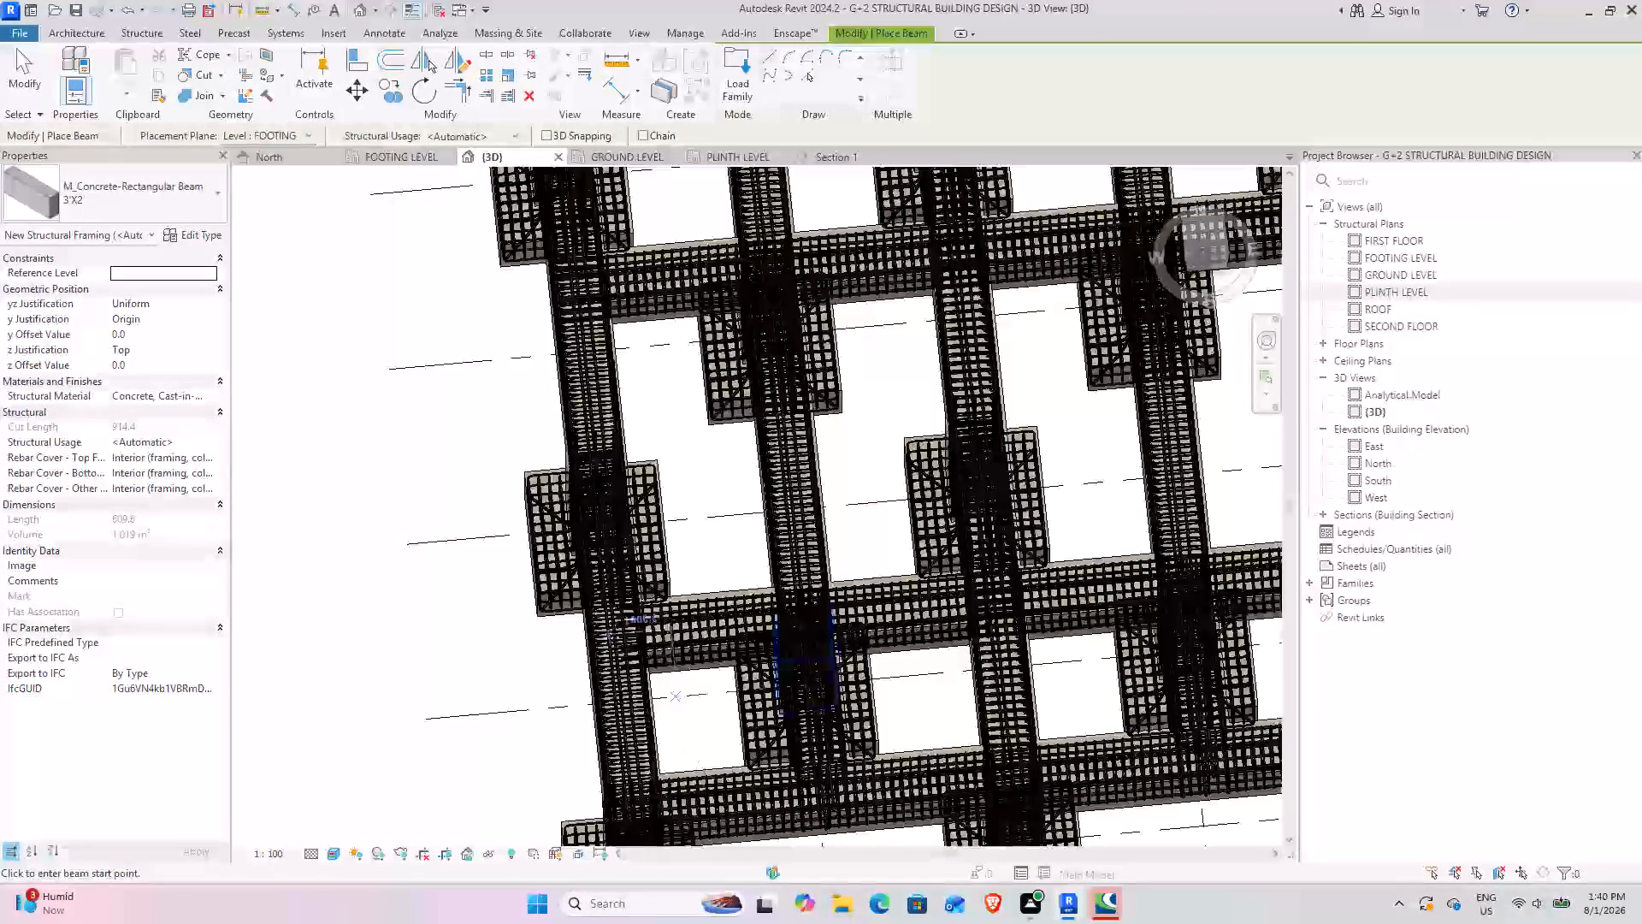
{"action": "scroll", "coordinate": [609, 496], "scroll_direction": "up", "scroll_amount": 6}
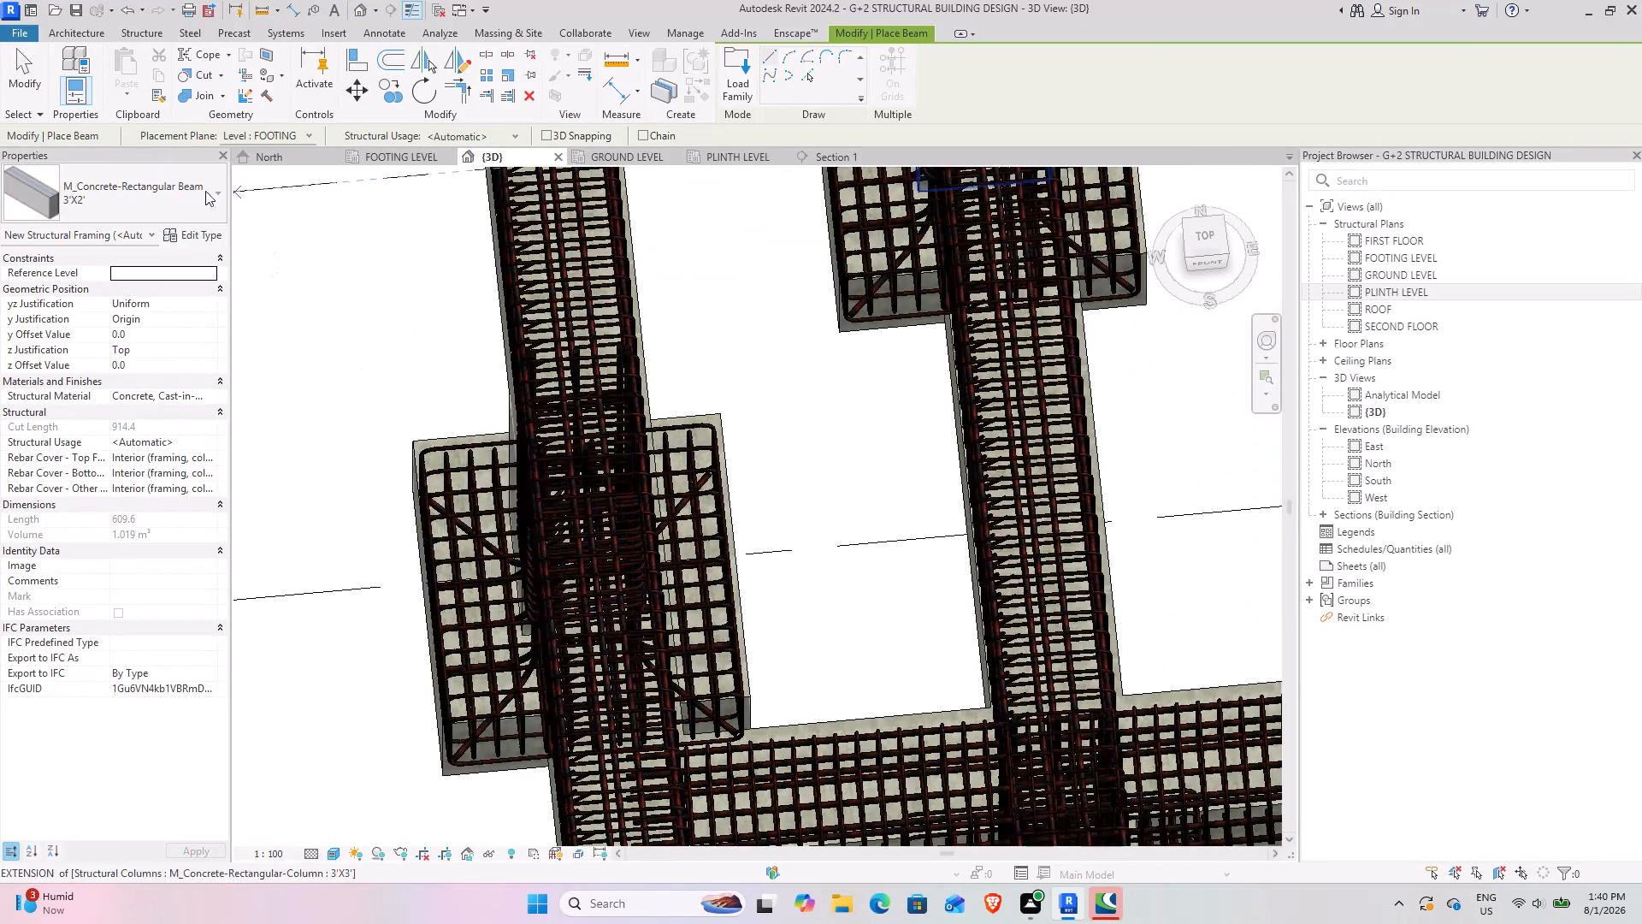
{"action": "left_click", "coordinate": [10, 86]}
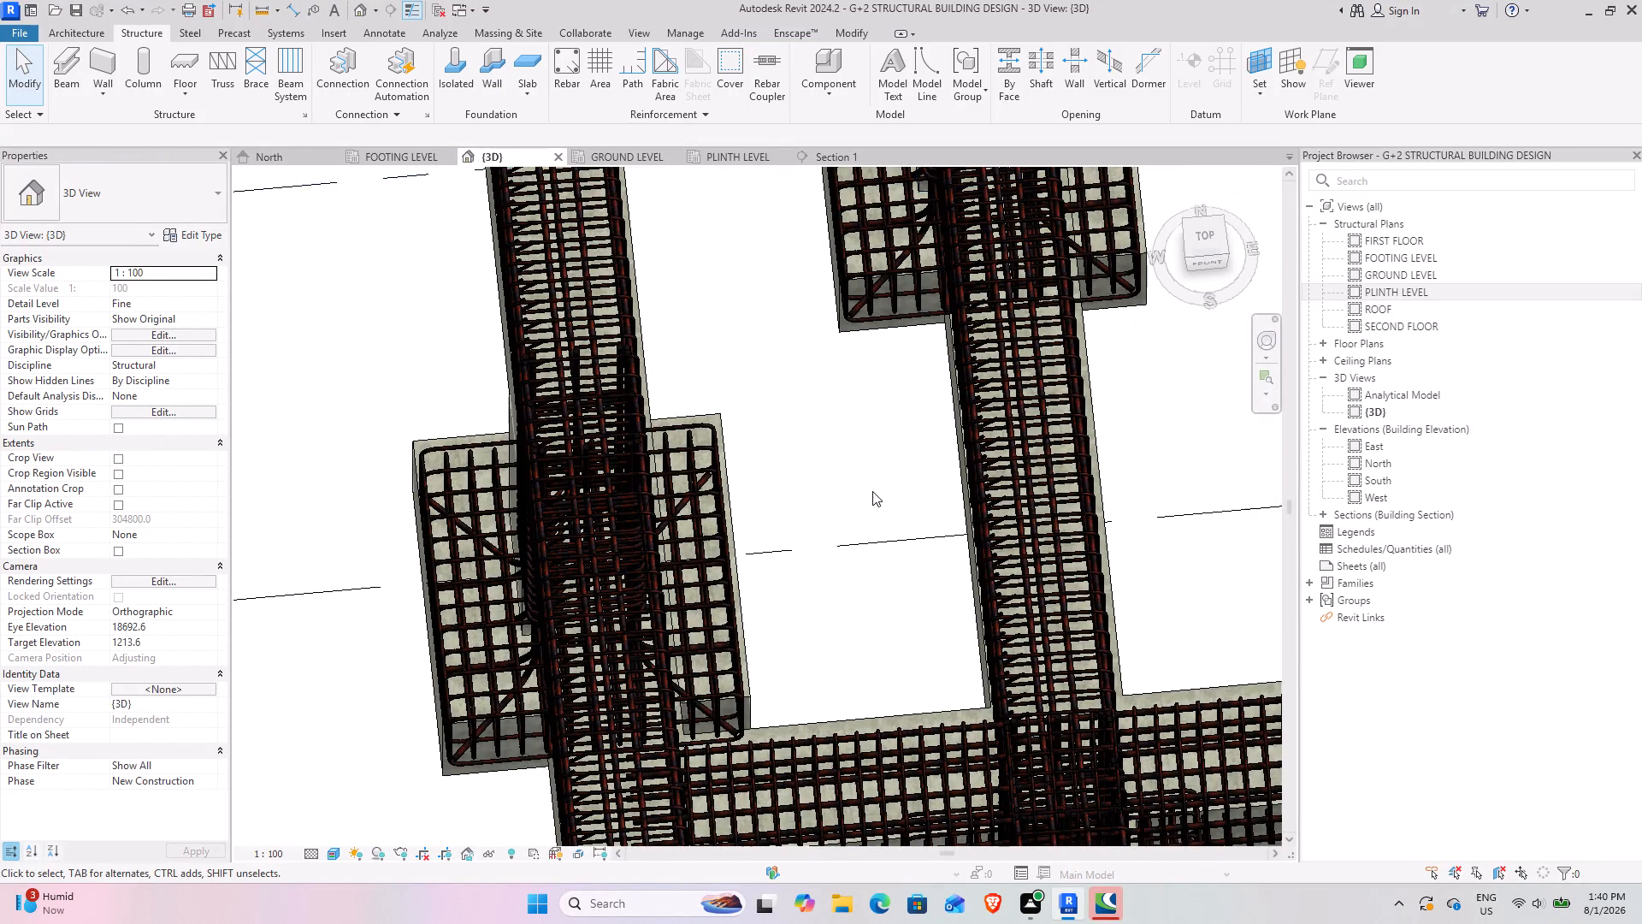
{"action": "scroll", "coordinate": [871, 488], "scroll_direction": "down", "scroll_amount": 9}
{"action": "middle_click_drag", "start_coordinate": [979, 542], "coordinate": [866, 286]}
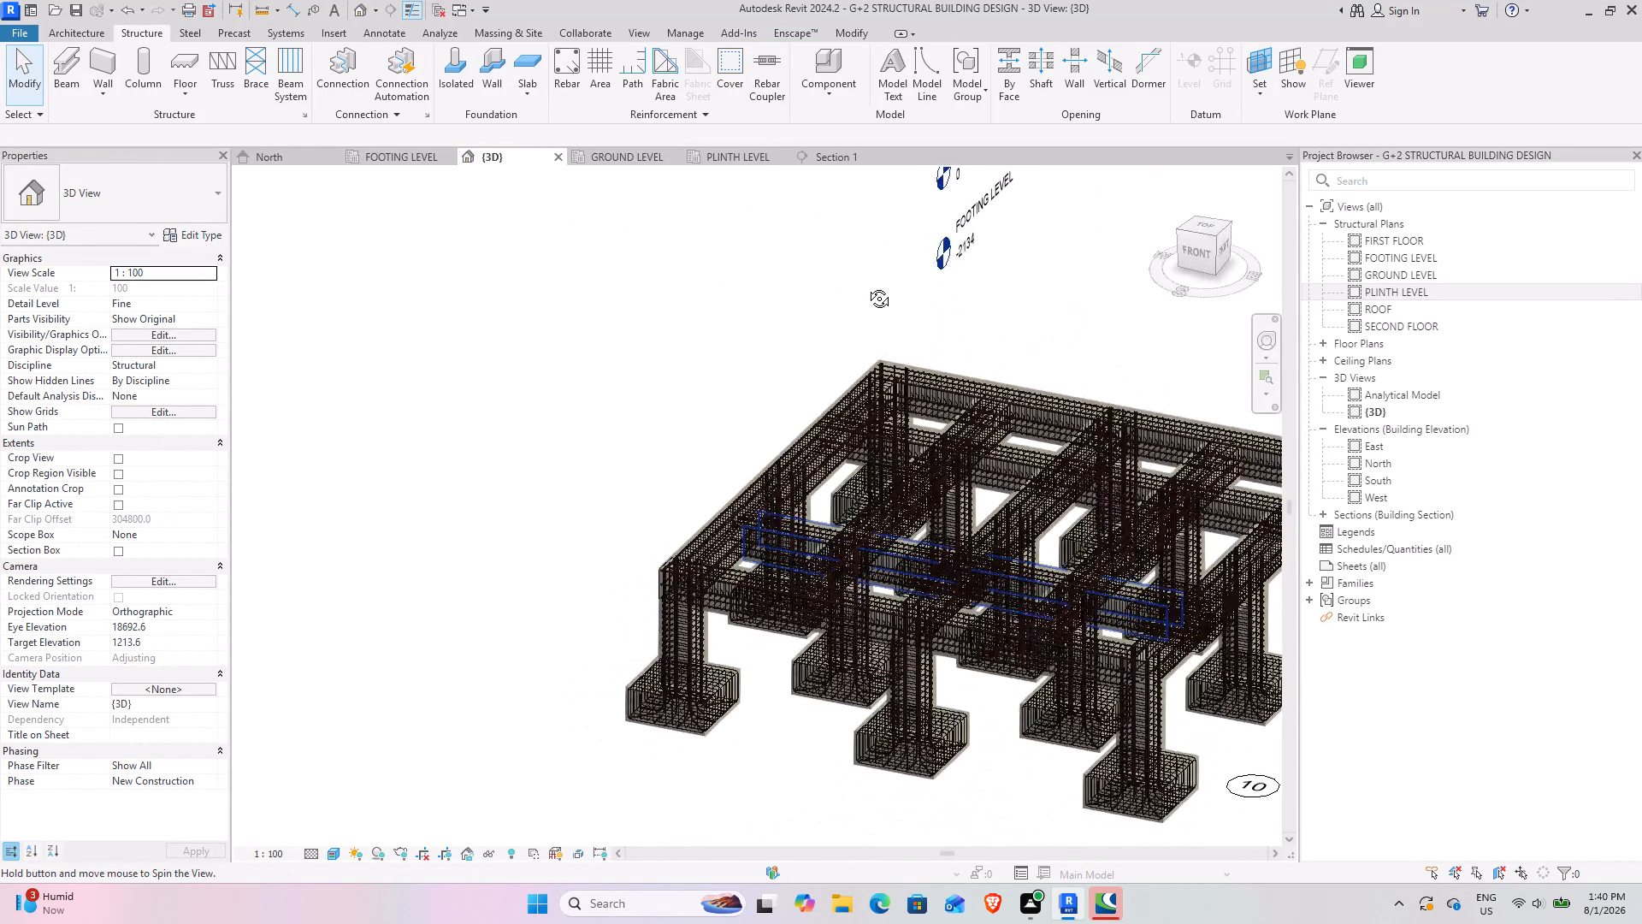
{"action": "middle_click_drag", "start_coordinate": [866, 286], "coordinate": [857, 264]}
{"action": "middle_click_drag", "start_coordinate": [830, 717], "coordinate": [942, 670]}
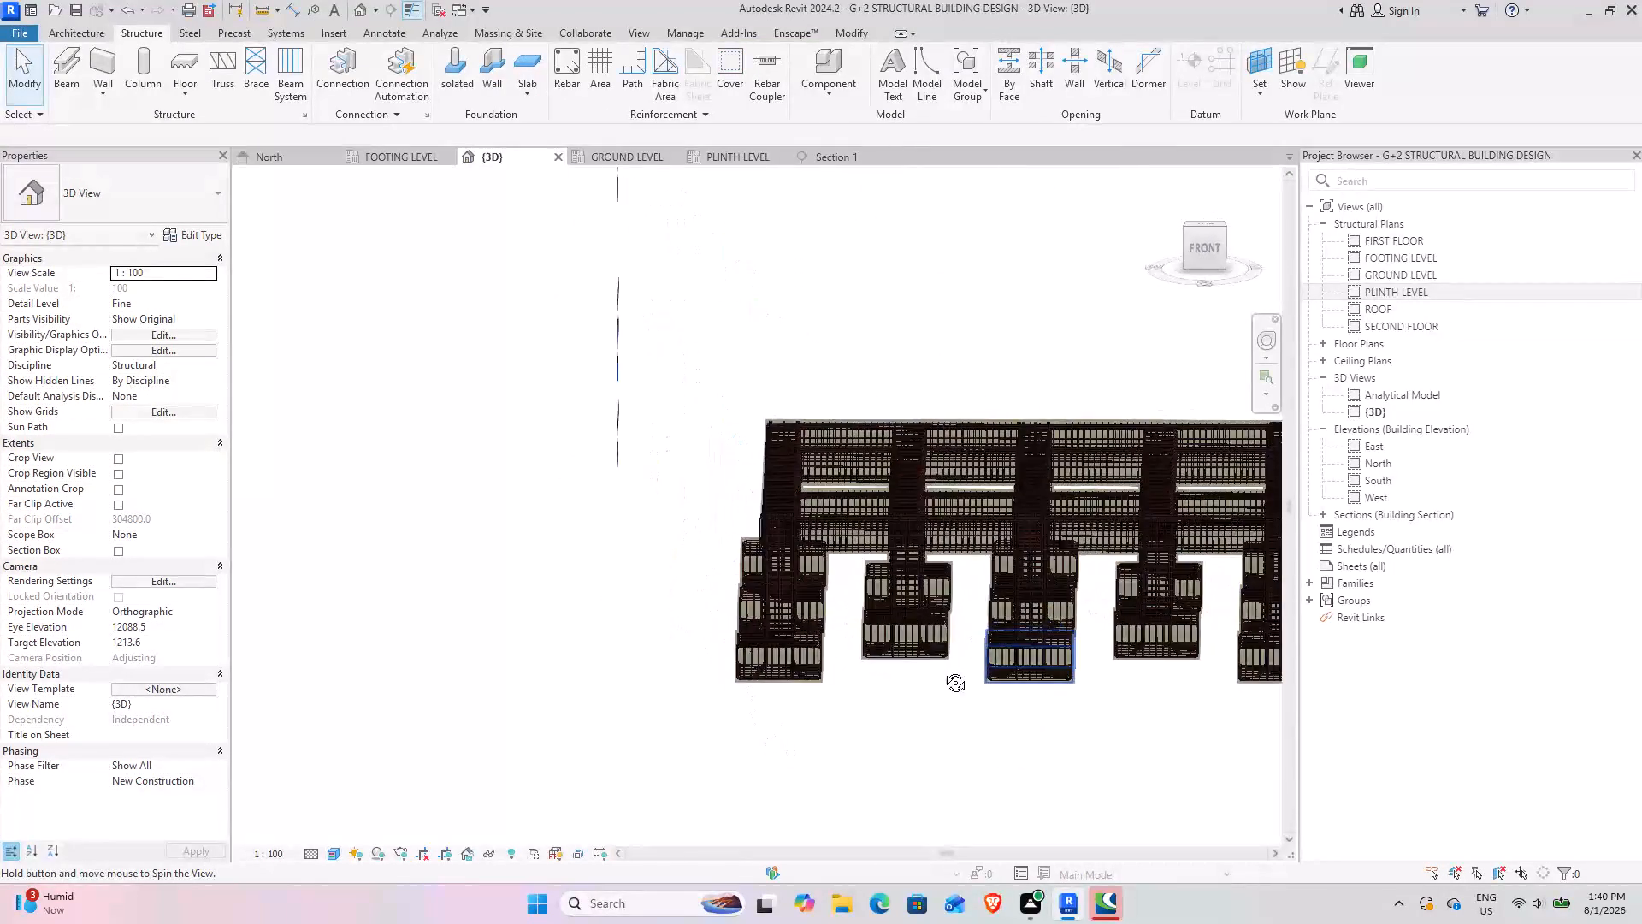
{"action": "middle_click_drag", "start_coordinate": [942, 670], "coordinate": [1014, 713]}
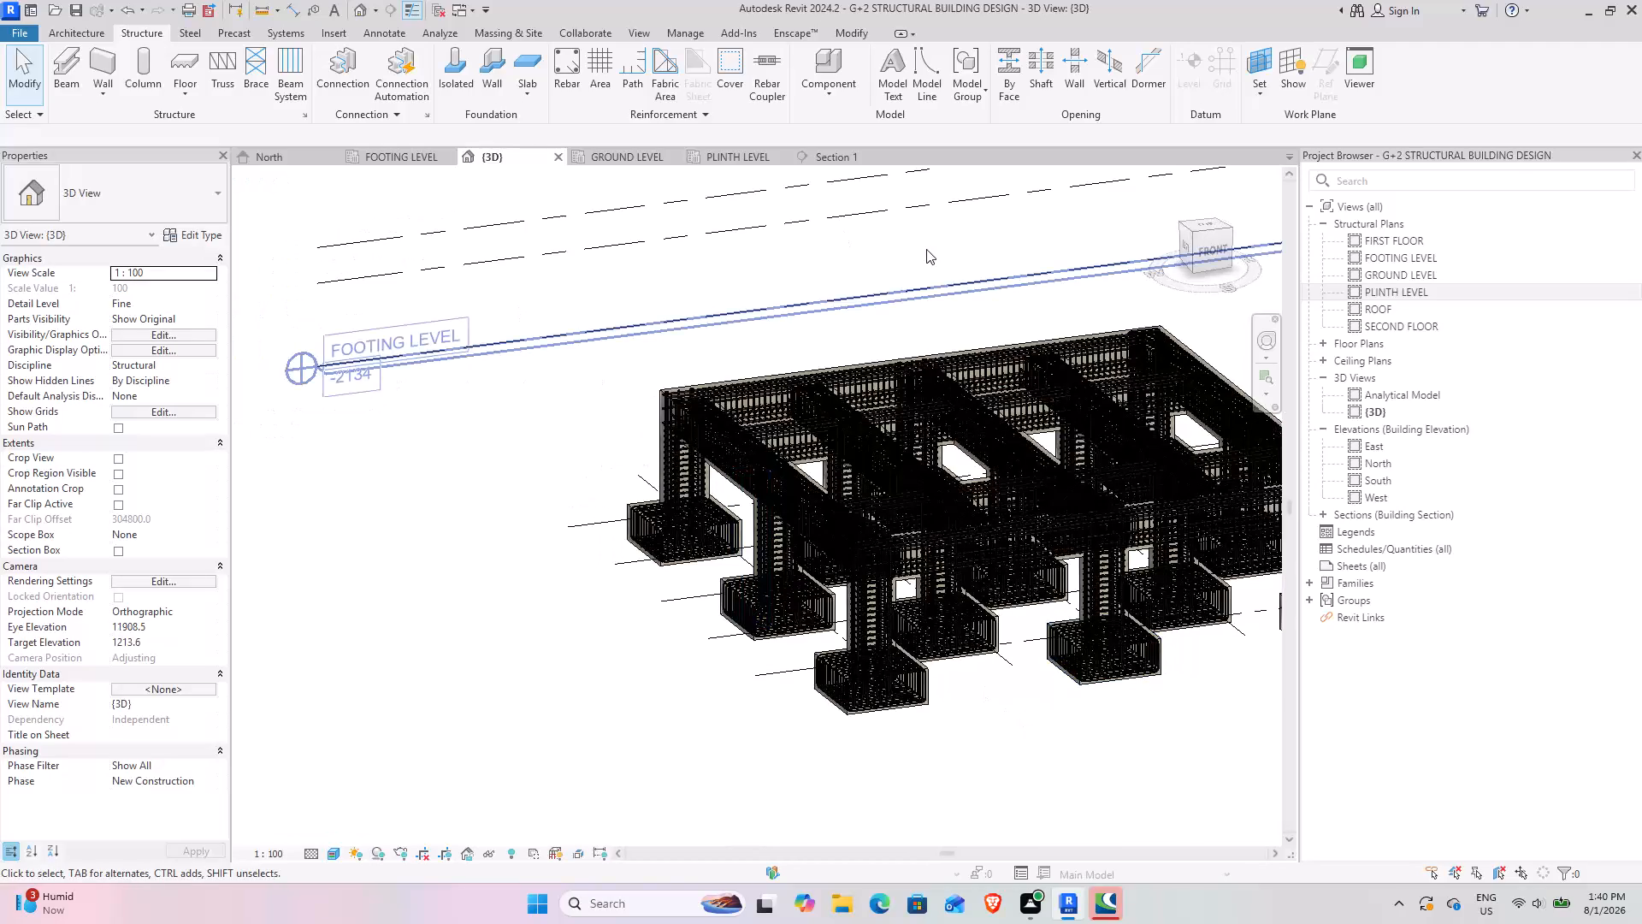
In the FIRST FLOOR structural plan, start a structural column and duplicate the M_Concrete-Rectangular-Column 3'X3' type as 2'4"X2'4".
{"action": "left_click", "coordinate": [636, 156]}
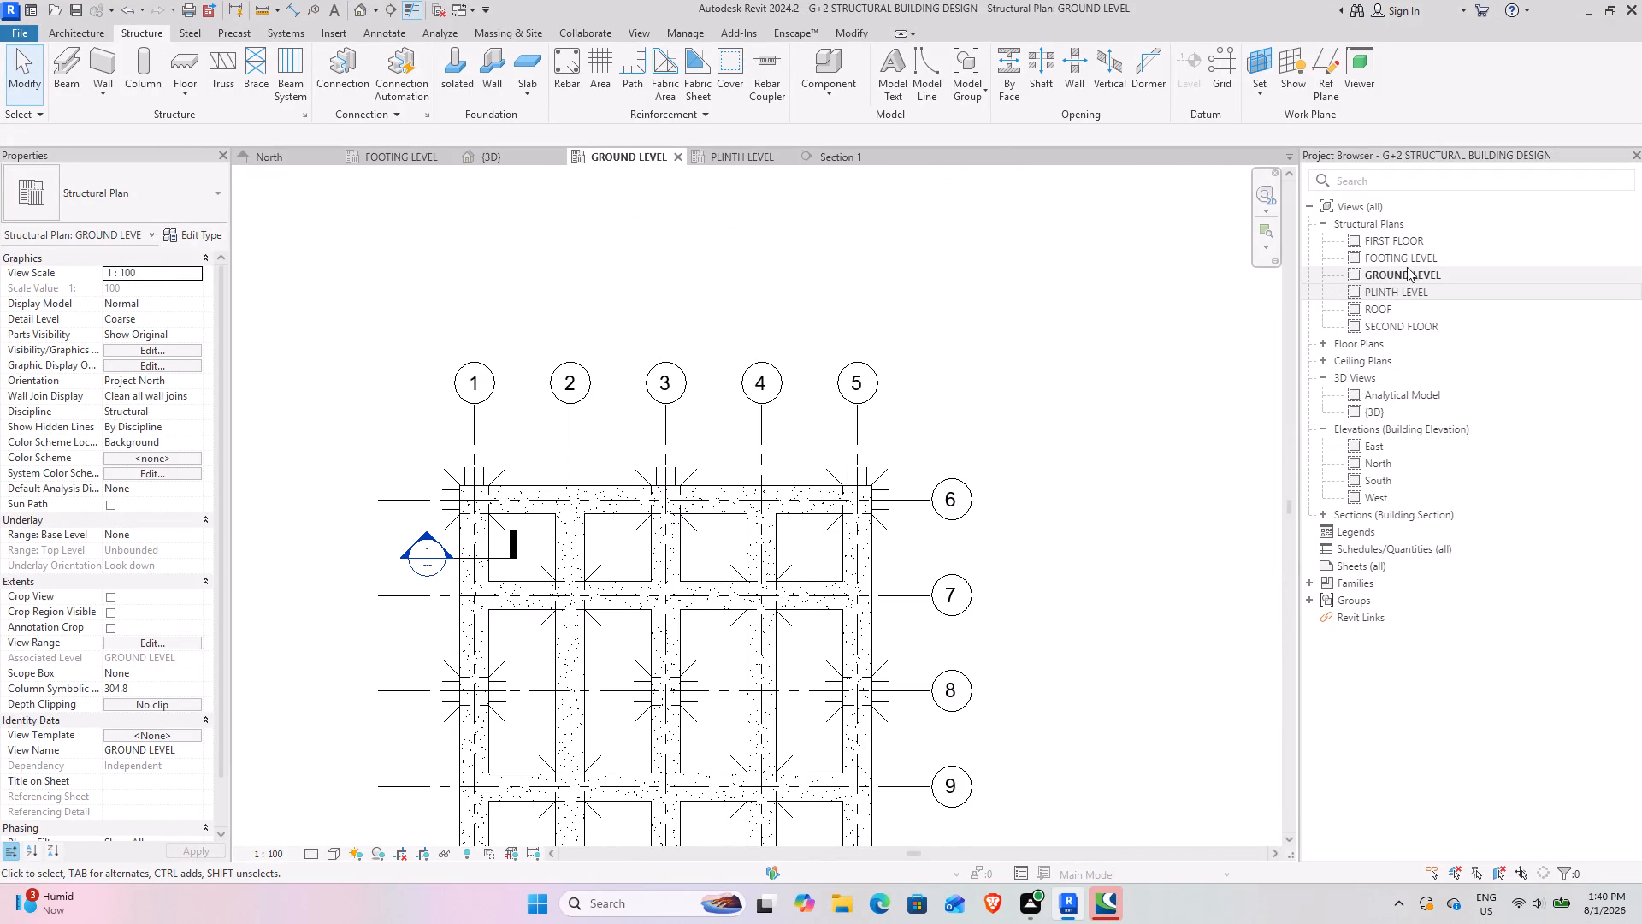
{"action": "double_click", "coordinate": [1406, 240]}
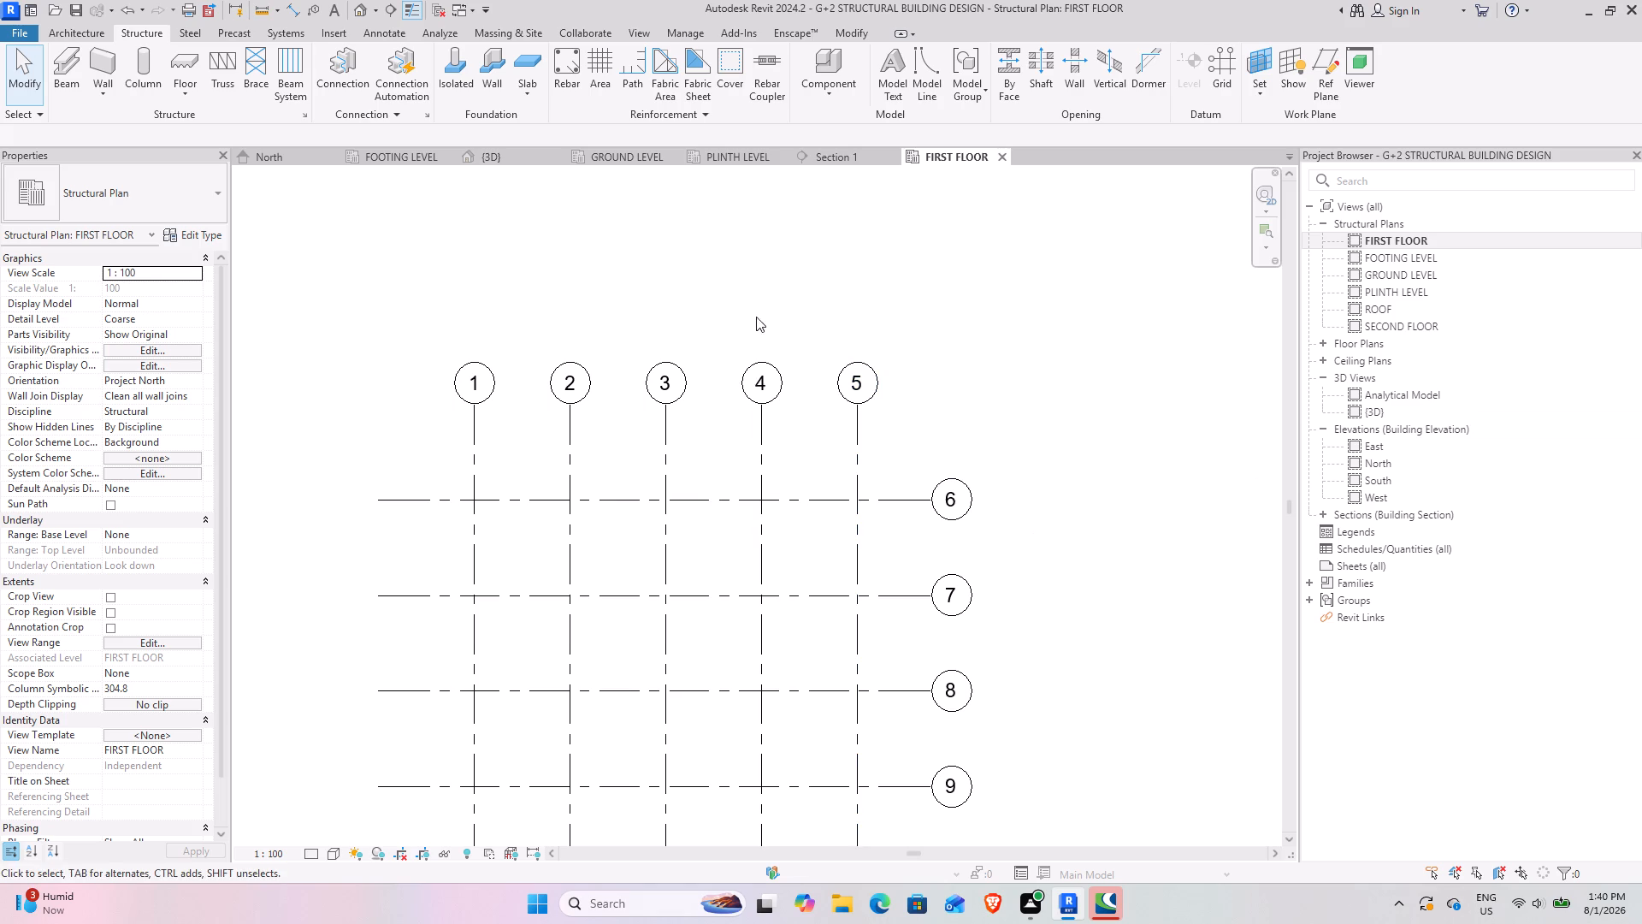
{"action": "scroll", "coordinate": [830, 506], "scroll_direction": "down", "scroll_amount": 2}
{"action": "middle_click_drag", "start_coordinate": [789, 617], "coordinate": [758, 542]}
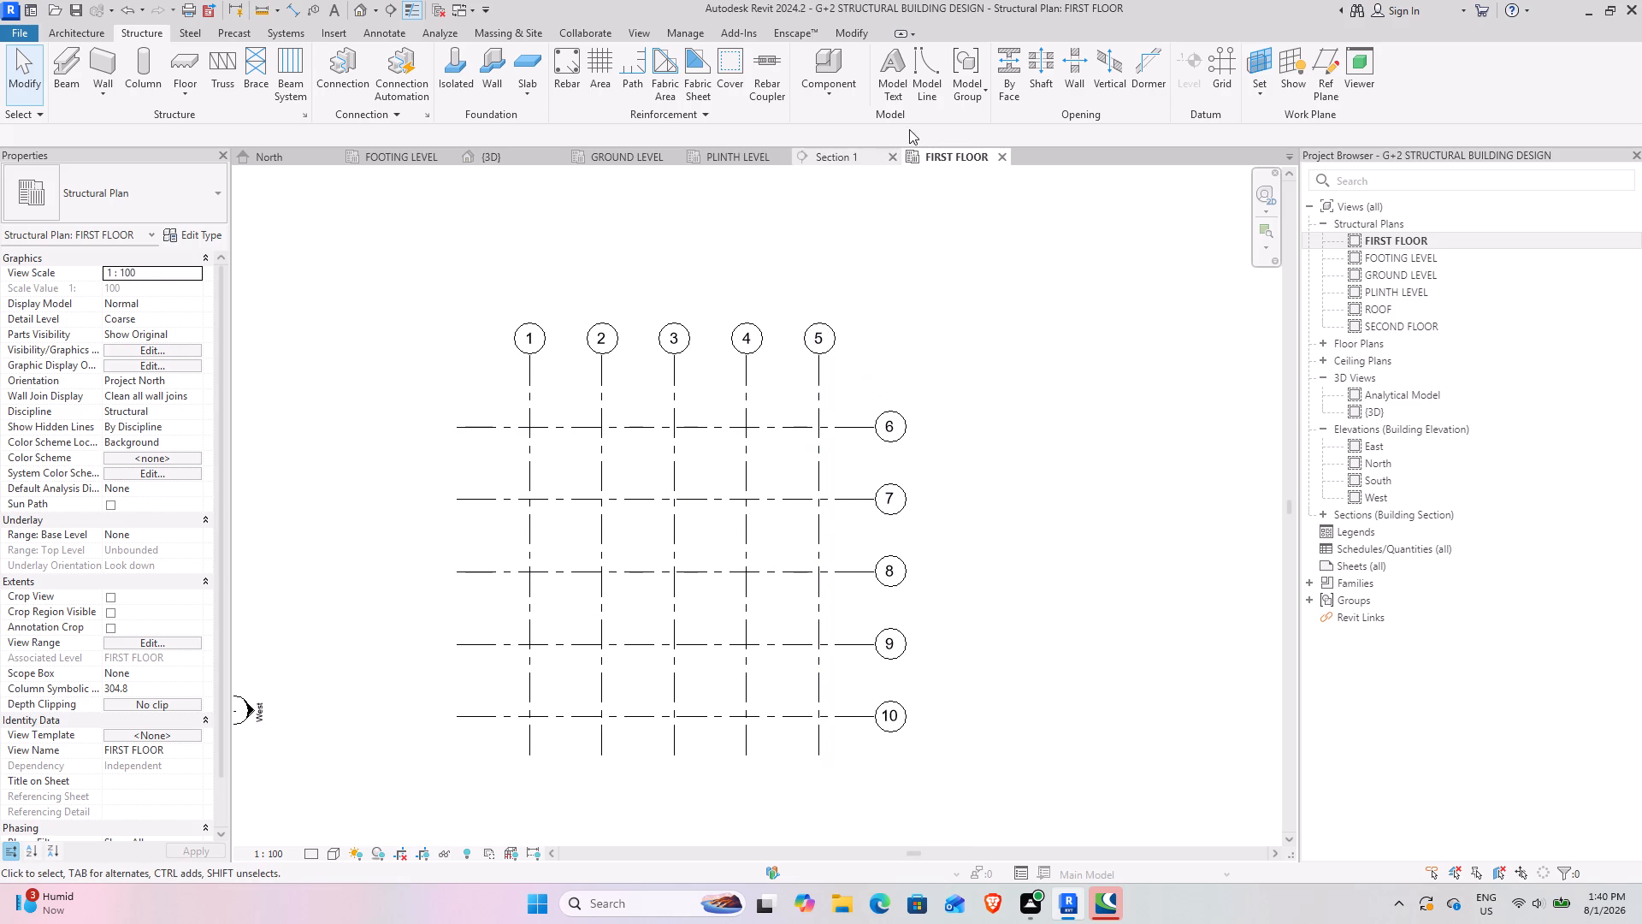
{"action": "left_click", "coordinate": [123, 81]}
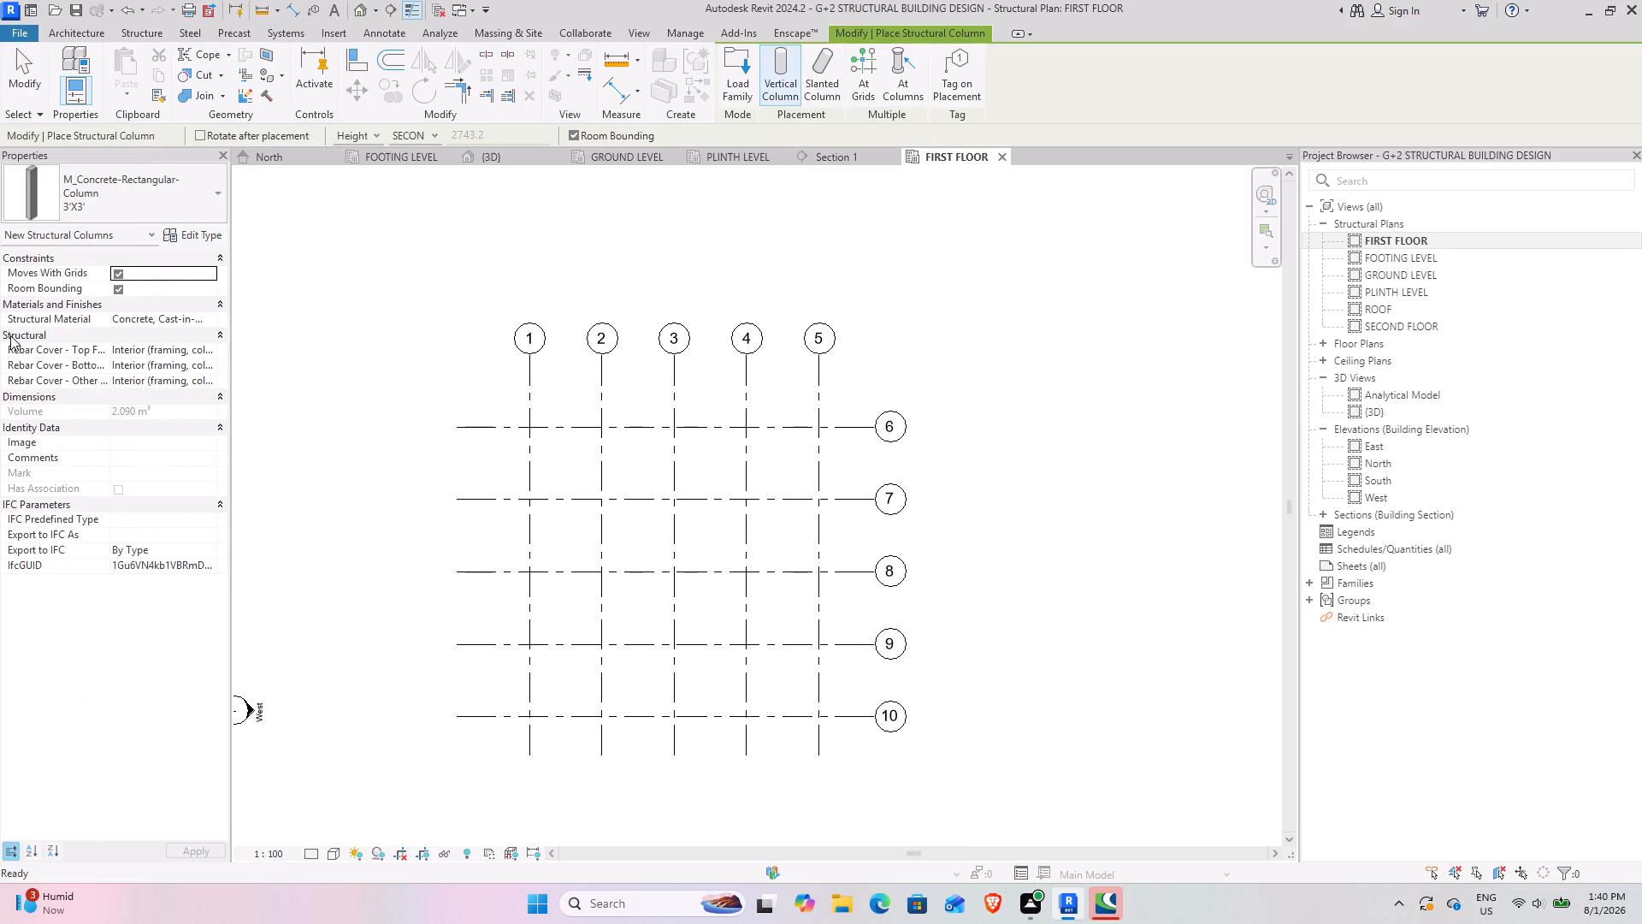
{"action": "left_click", "coordinate": [205, 234]}
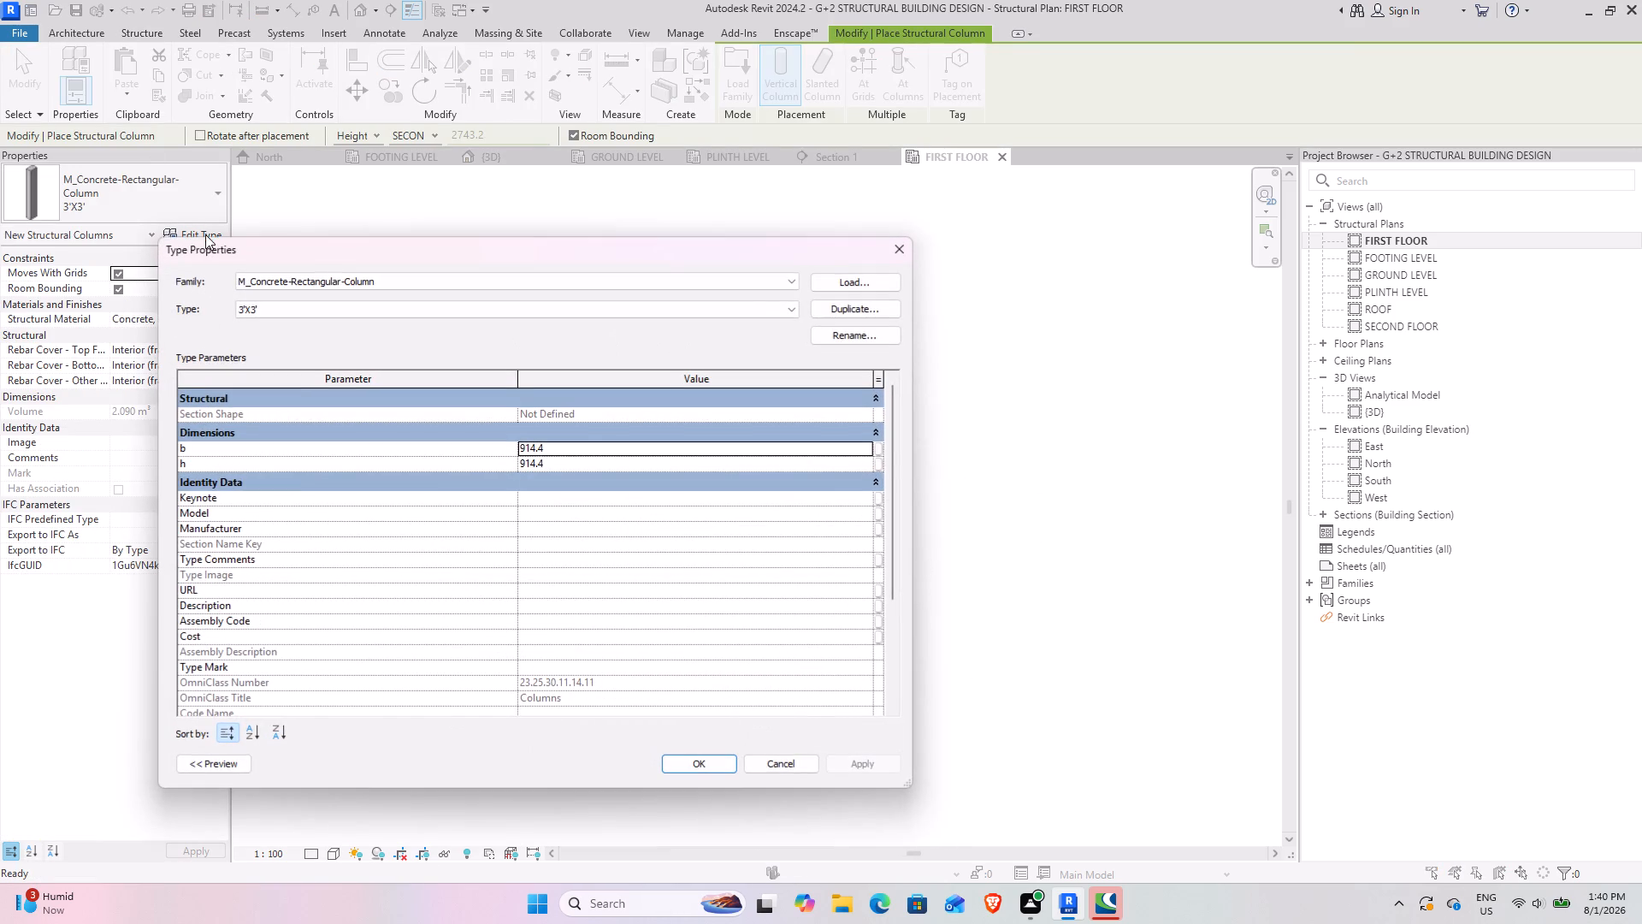
{"action": "left_click", "coordinate": [859, 310]}
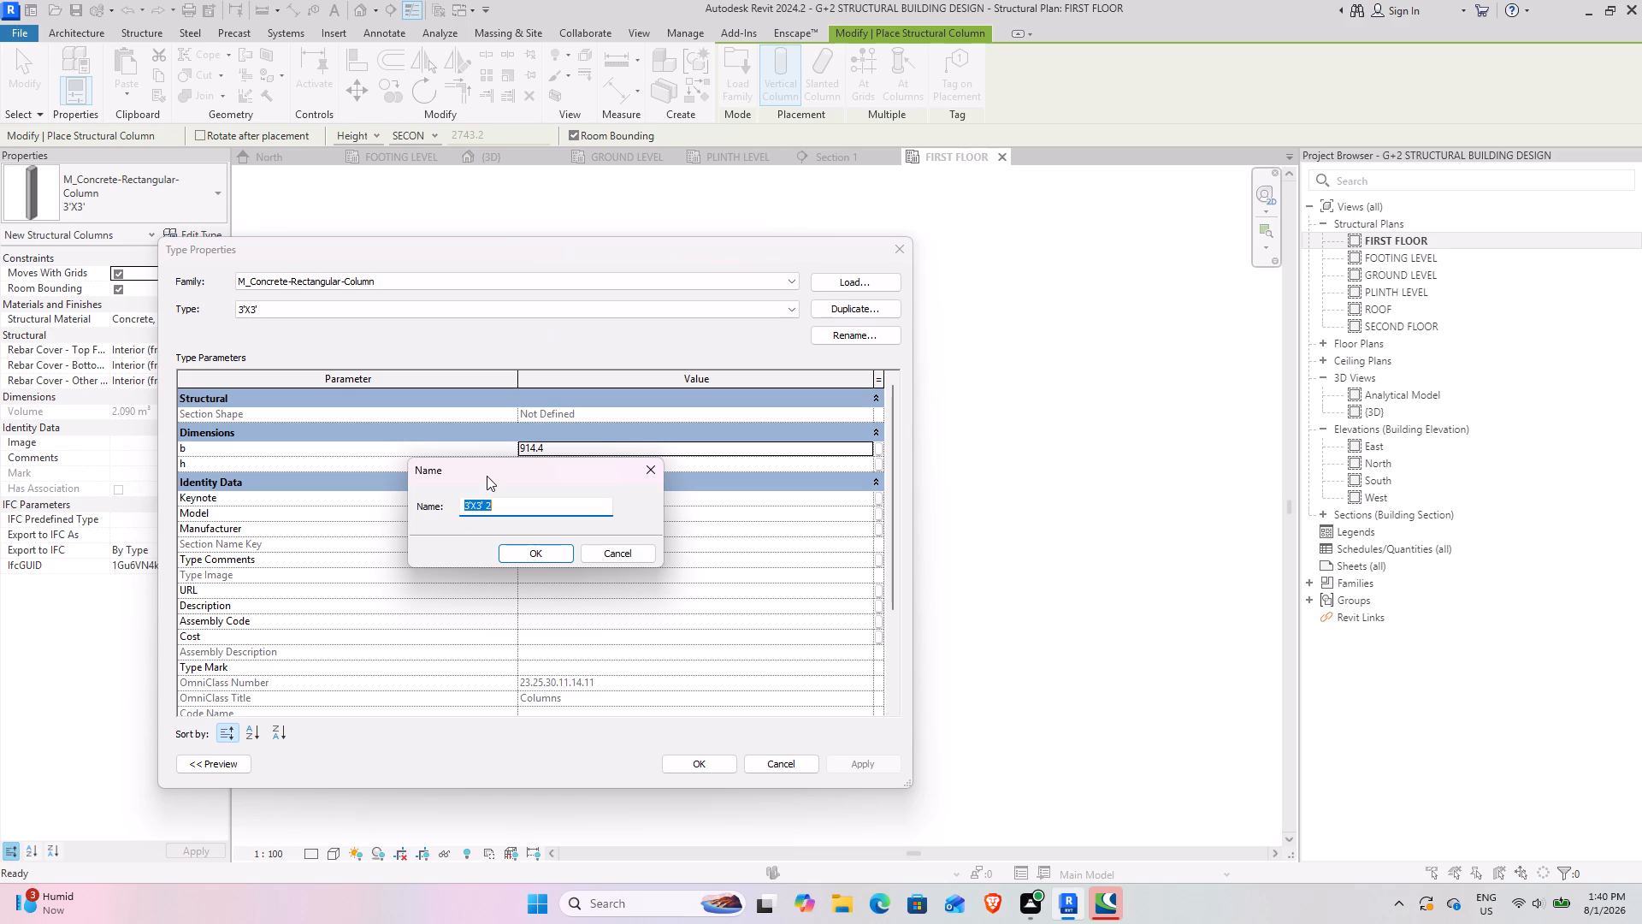
{"action": "type", "text": "2'"}
{"action": "type", "text": "4\""}
{"action": "key", "text": "x"}
{"action": "type", "text": "2'"}
{"action": "key", "text": "4"}
{"action": "key", "text": "shift+quotedbl"}
{"action": "key", "text": "Return"}
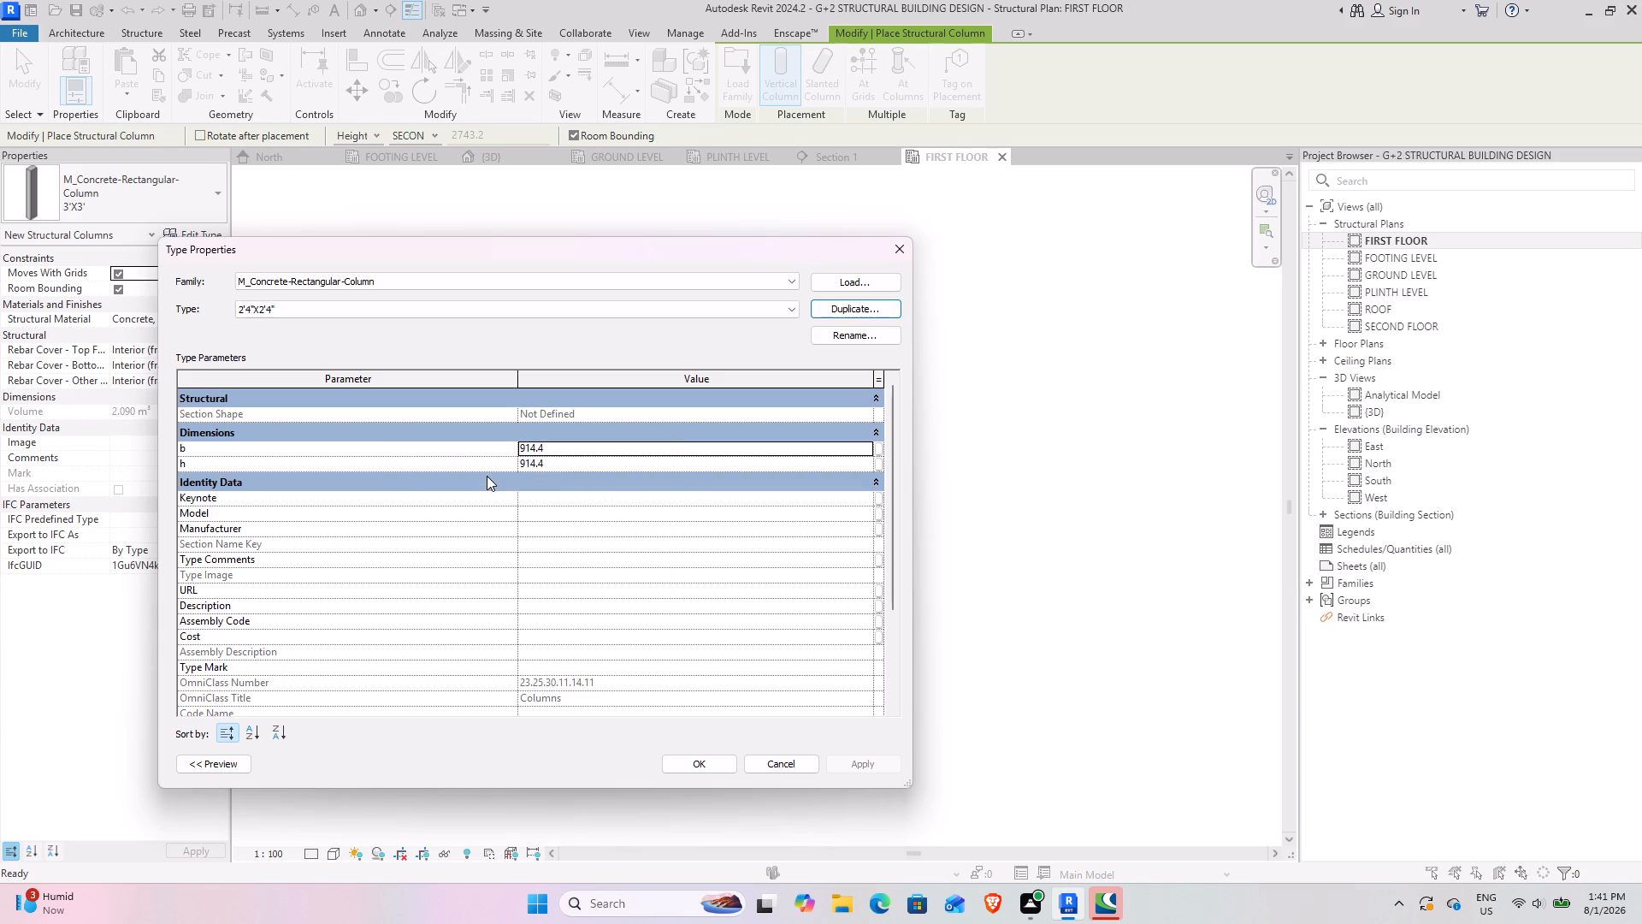
Set the new column type's b and h dimensions both to 2'4" and apply them.
{"action": "left_click", "coordinate": [561, 446]}
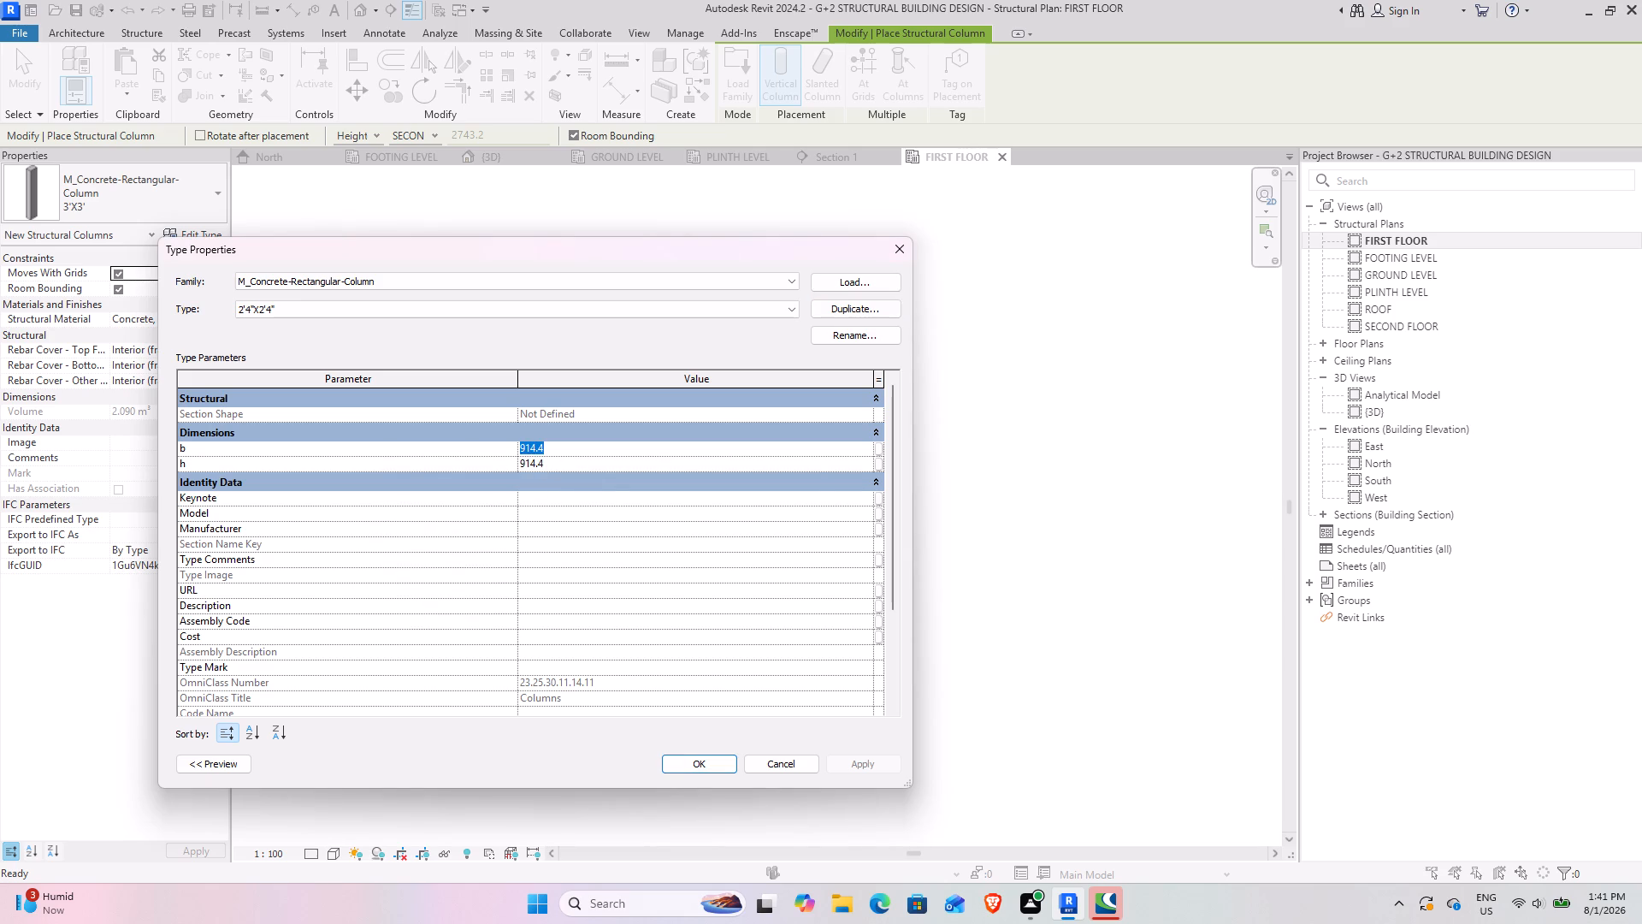
{"action": "type", "text": "2'"}
{"action": "type", "text": "4\""}
{"action": "key", "text": "Return"}
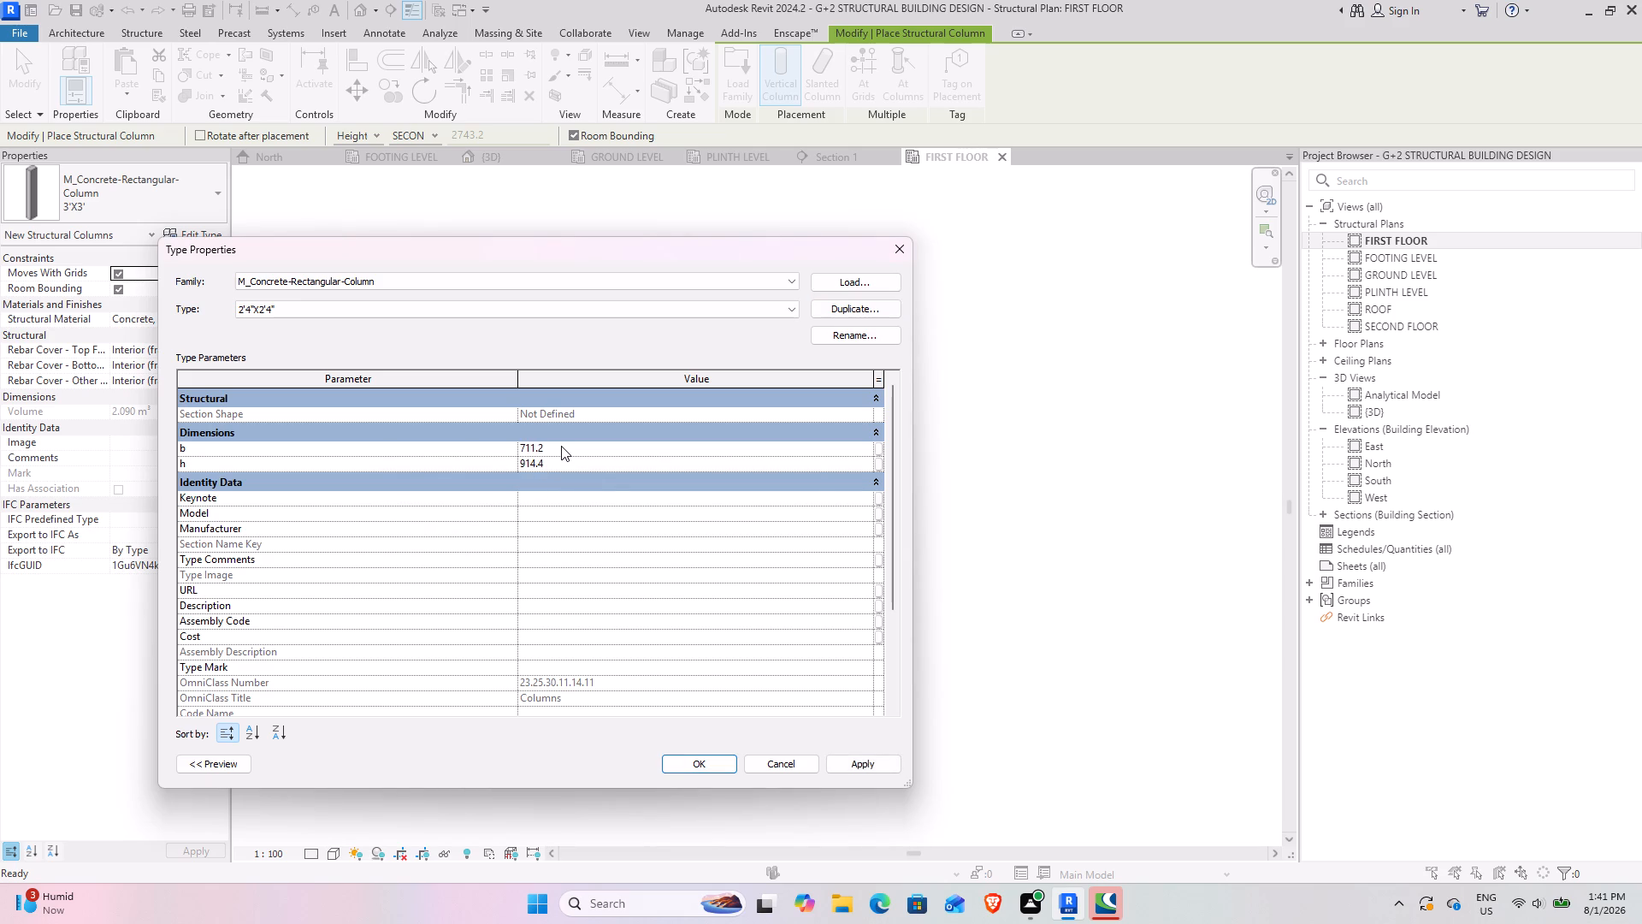
{"action": "left_click", "coordinate": [559, 459]}
{"action": "type", "text": "2'"}
{"action": "type", "text": "4\""}
{"action": "key", "text": "Return"}
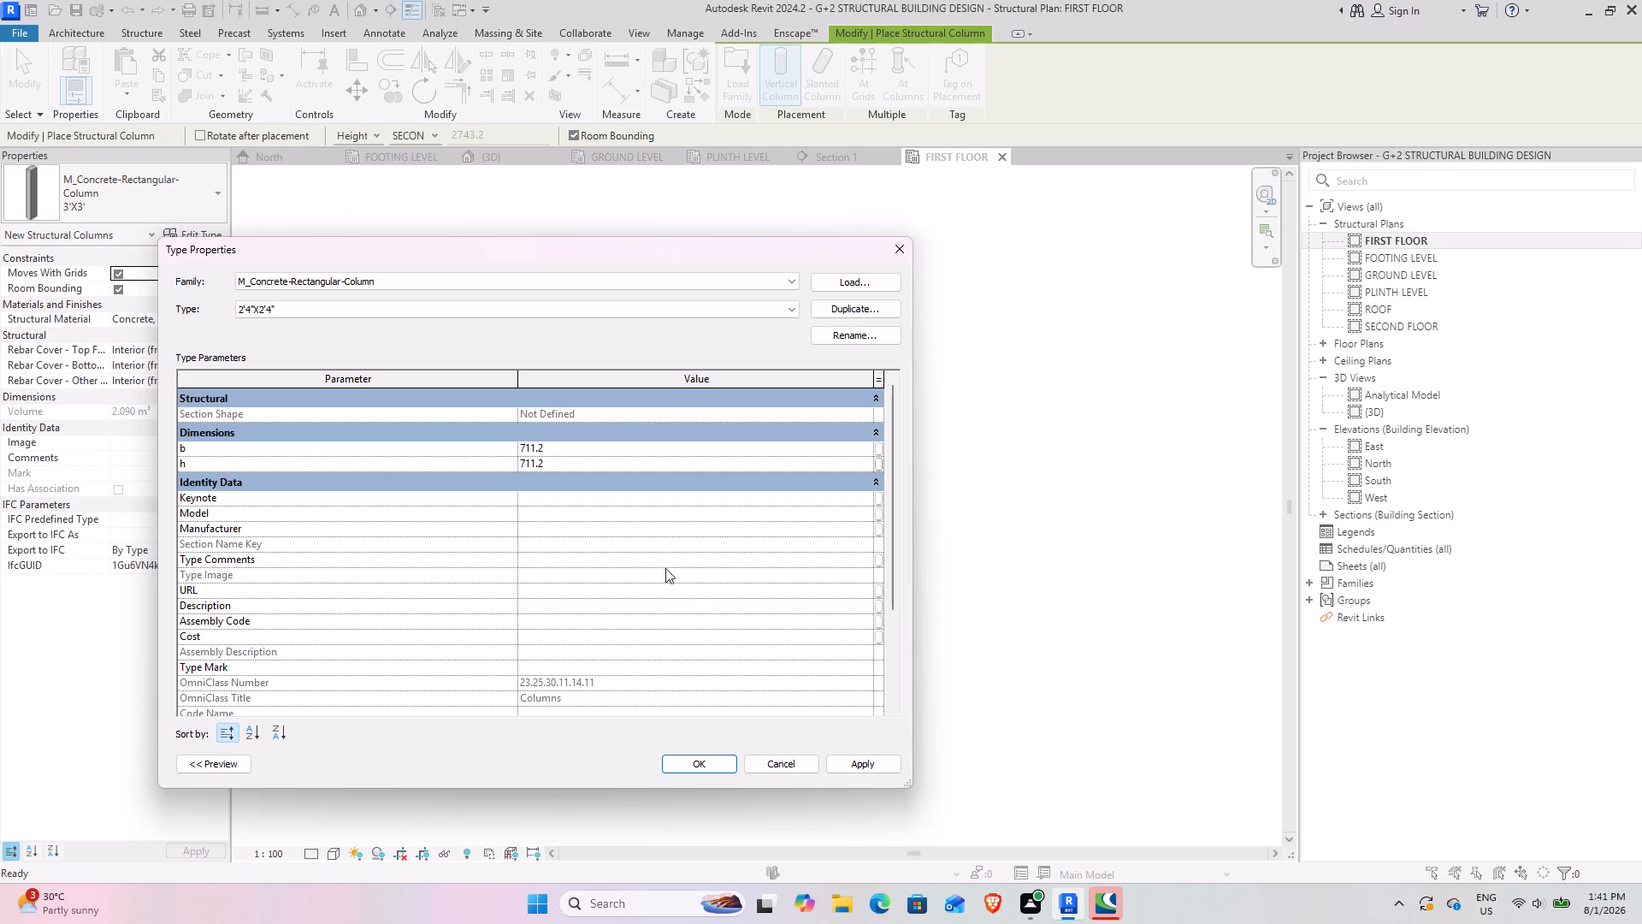
{"action": "left_click", "coordinate": [870, 761]}
{"action": "left_click", "coordinate": [694, 768]}
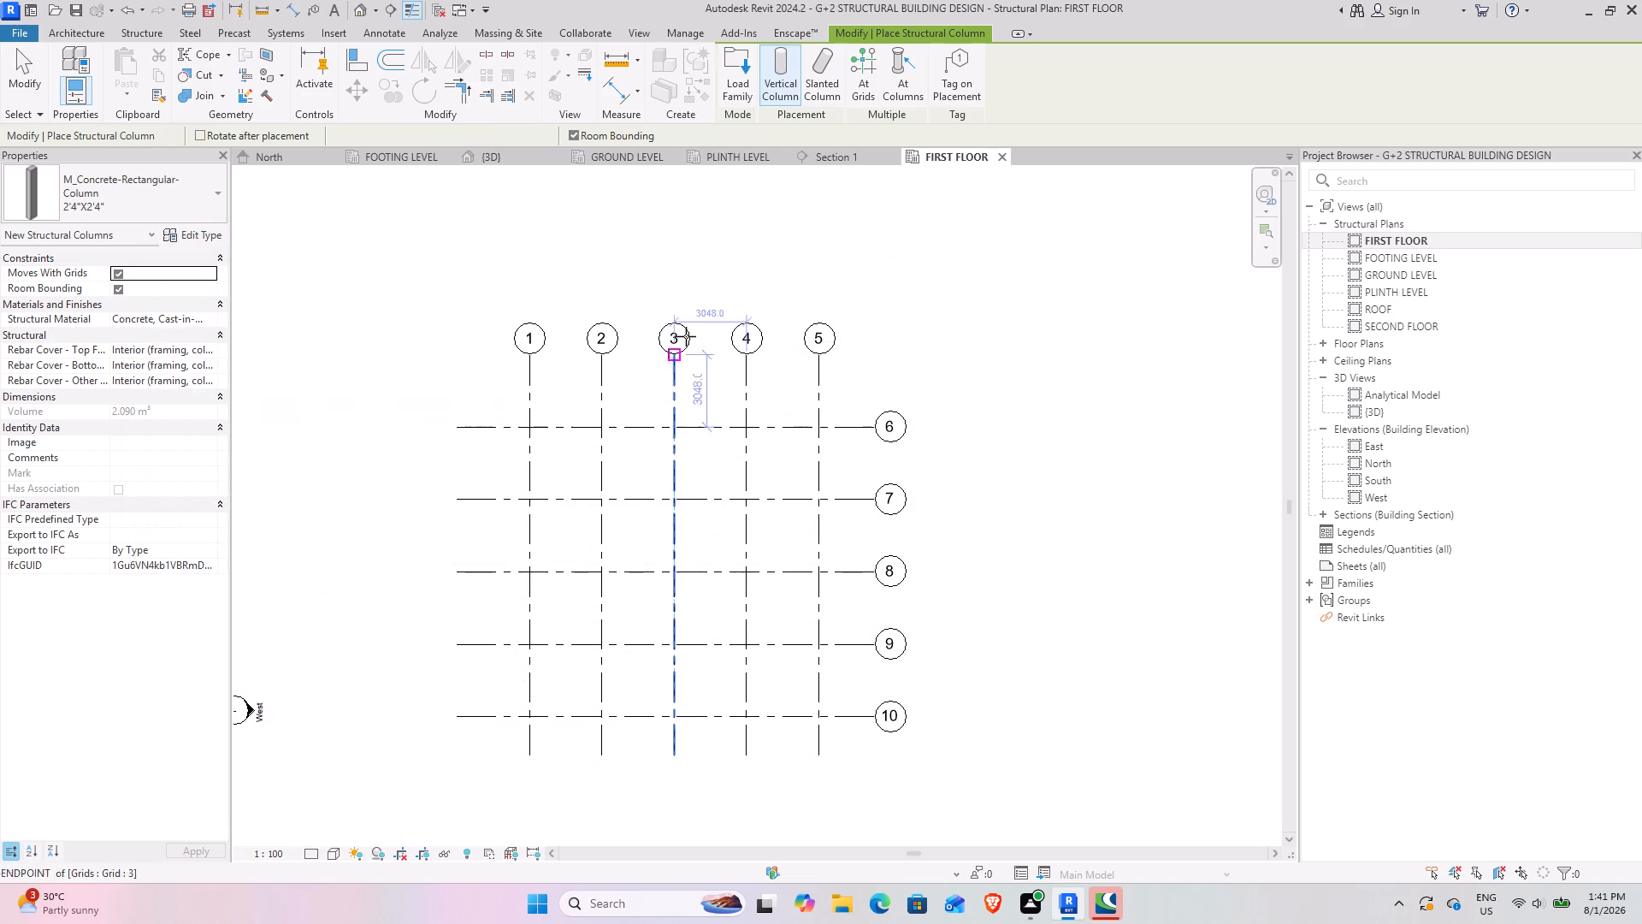
Place 2'4"X2'4" vertical columns at all intersections of grids 1–5 with grids 6–10 on the first floor.
{"action": "left_click", "coordinate": [870, 85]}
{"action": "left_click_drag", "start_coordinate": [440, 260], "coordinate": [677, 558]}
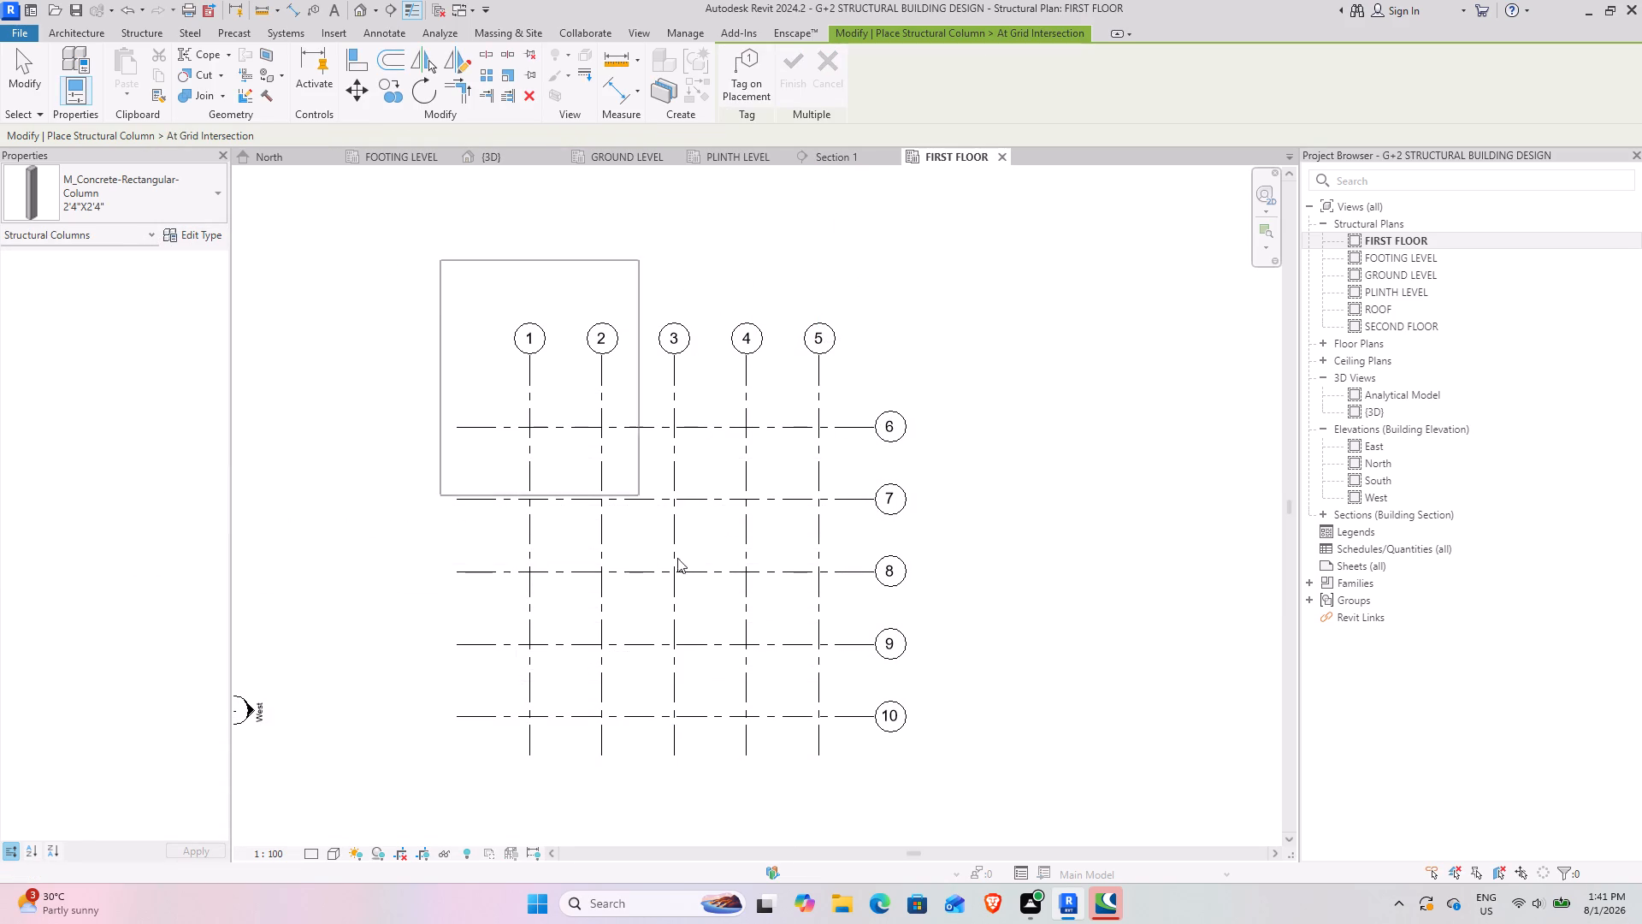
{"action": "left_click_drag", "start_coordinate": [677, 558], "coordinate": [953, 779]}
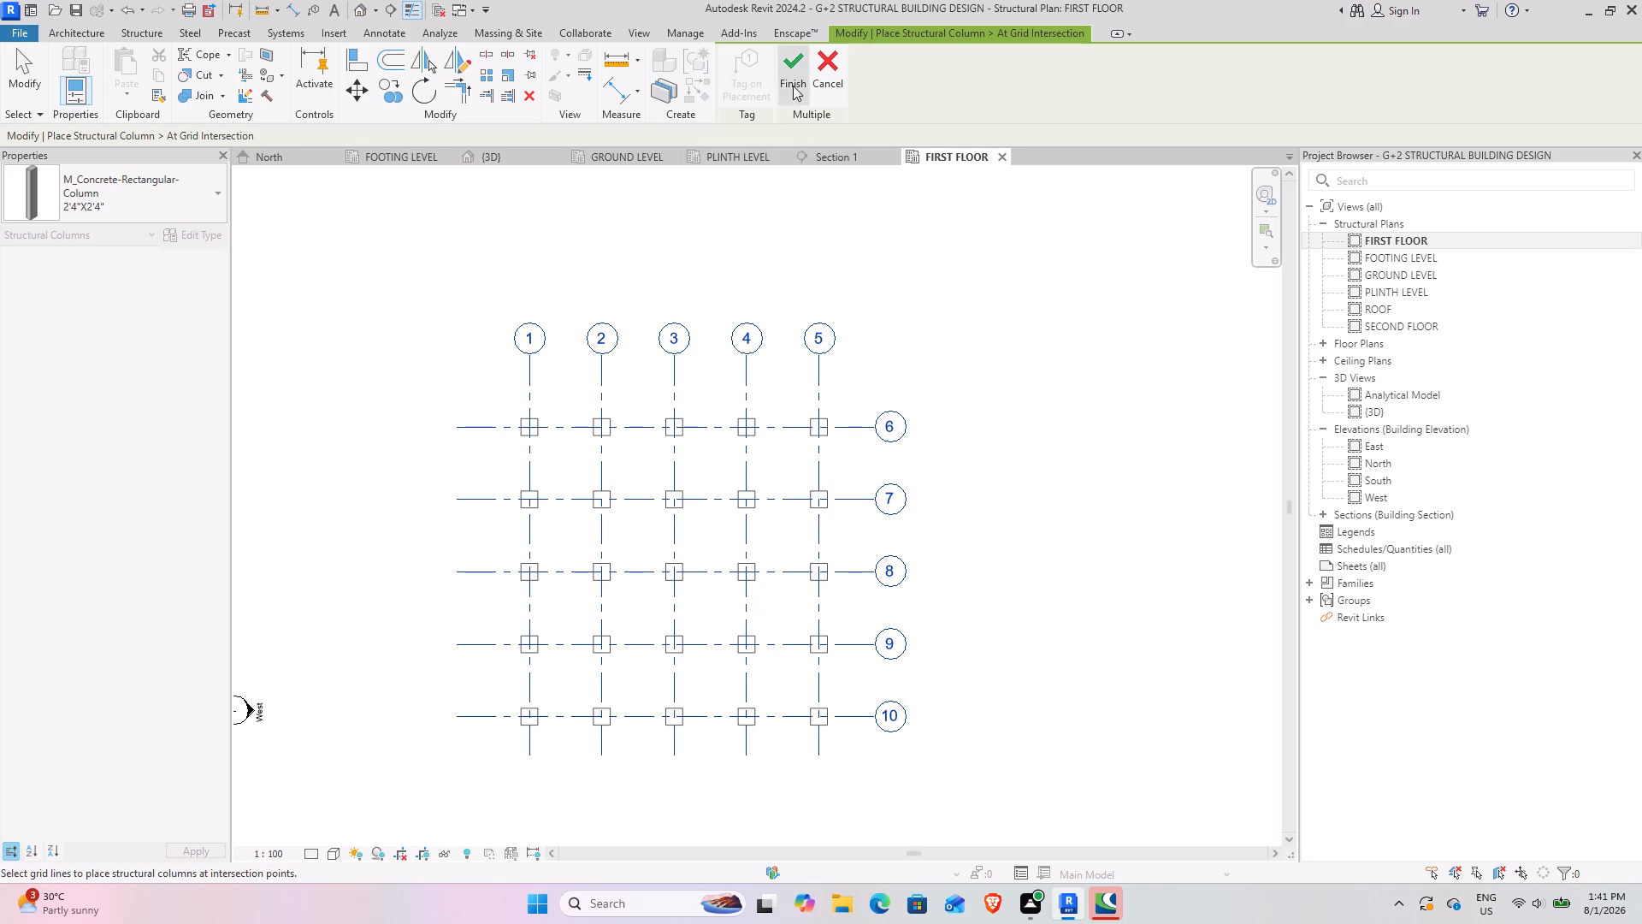
{"action": "left_click", "coordinate": [793, 86]}
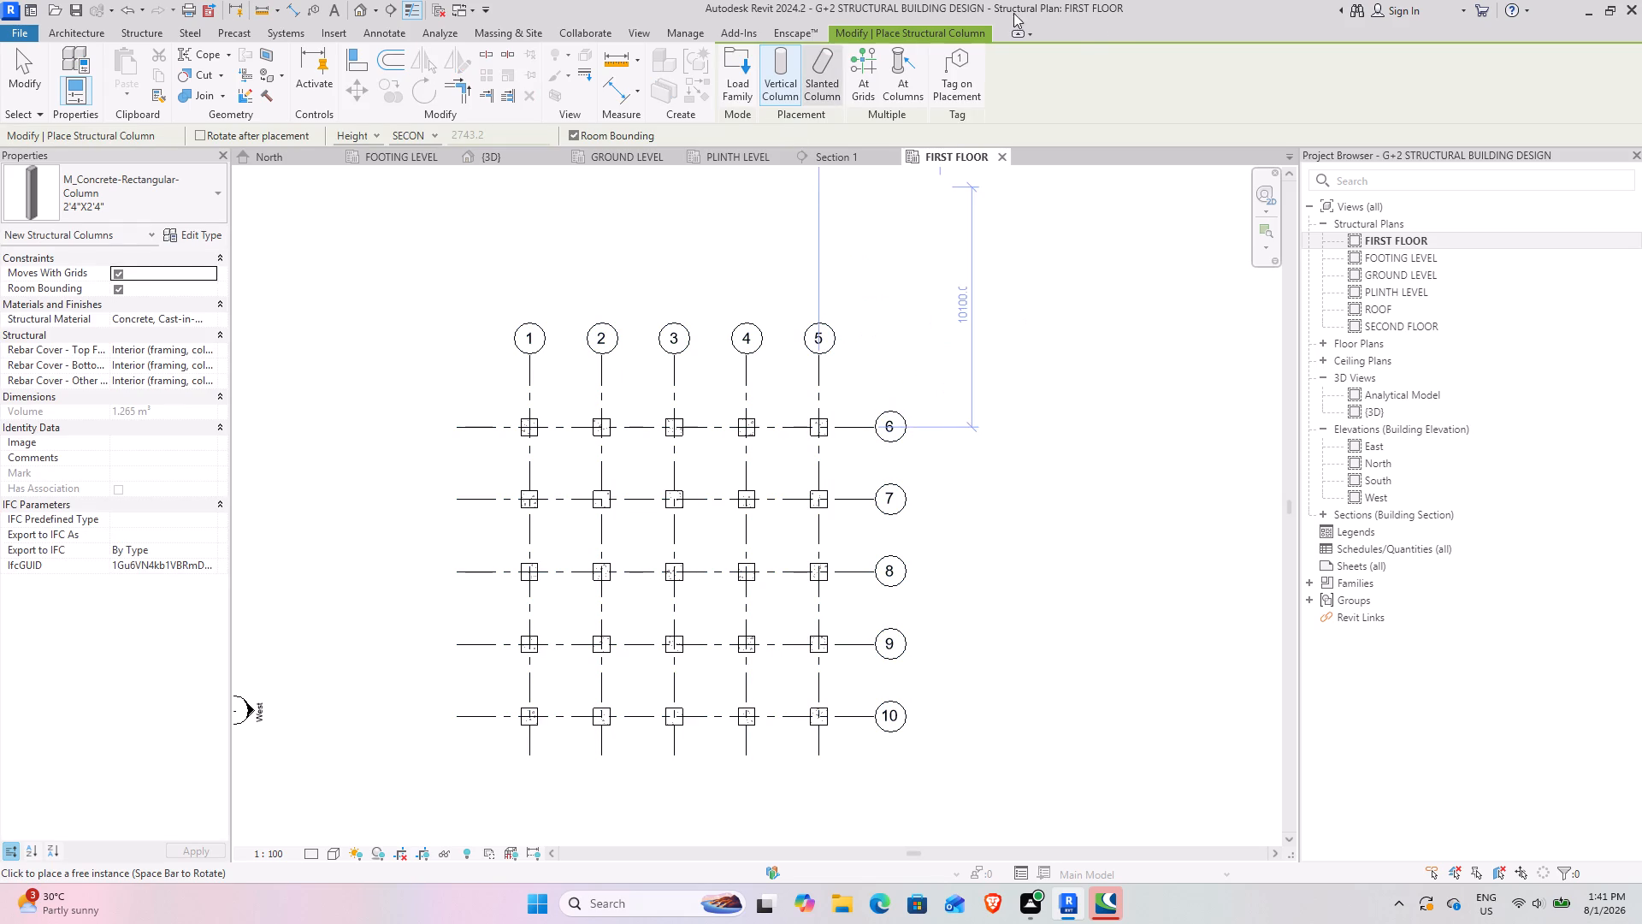
Examine the position of the new 2'4"X2'4" columns relative to the reinforced ground-level frame from several 3D angles.
{"action": "left_click", "coordinate": [497, 158]}
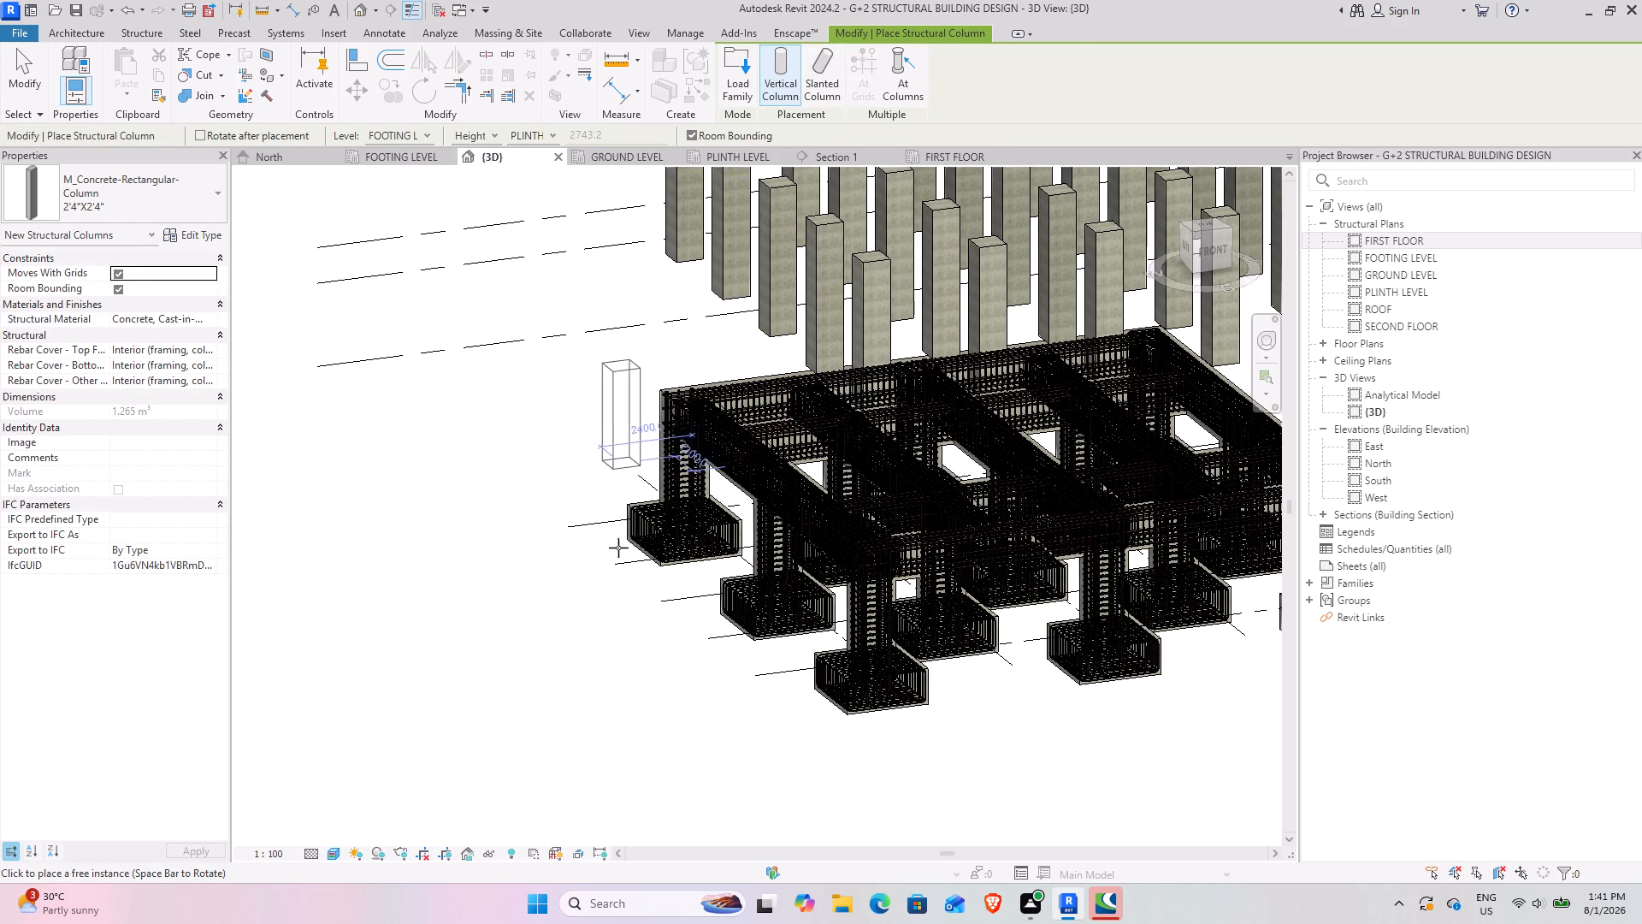
{"action": "middle_click_drag", "start_coordinate": [541, 556], "coordinate": [702, 559], "text": "shift"}
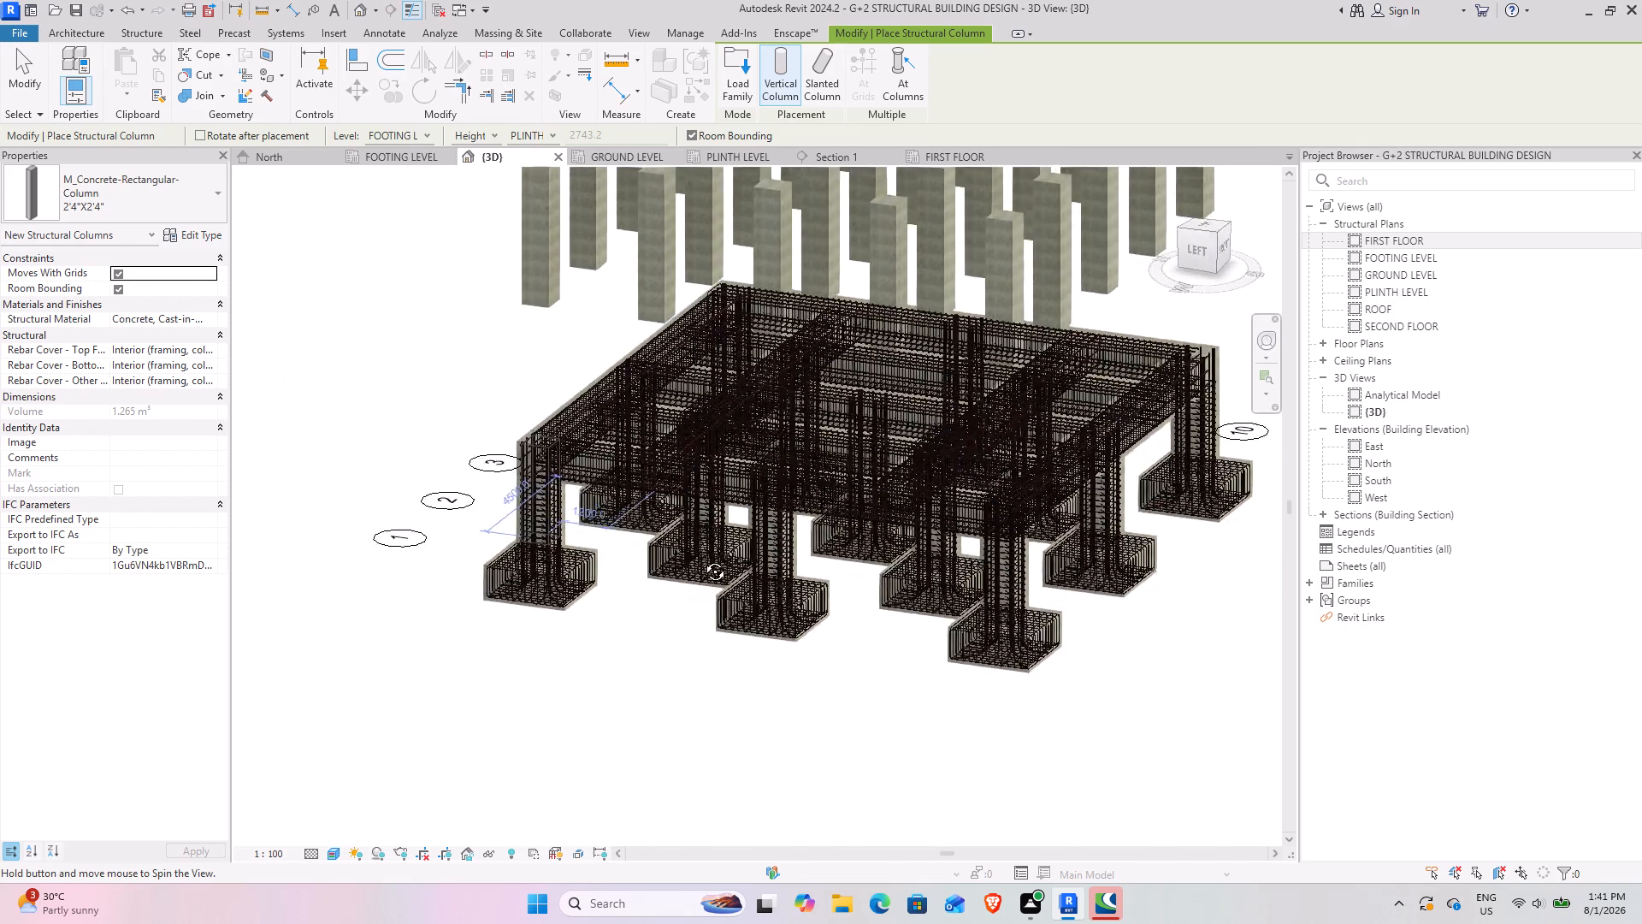
{"action": "middle_click_drag", "start_coordinate": [702, 559], "coordinate": [478, 602], "text": "shift"}
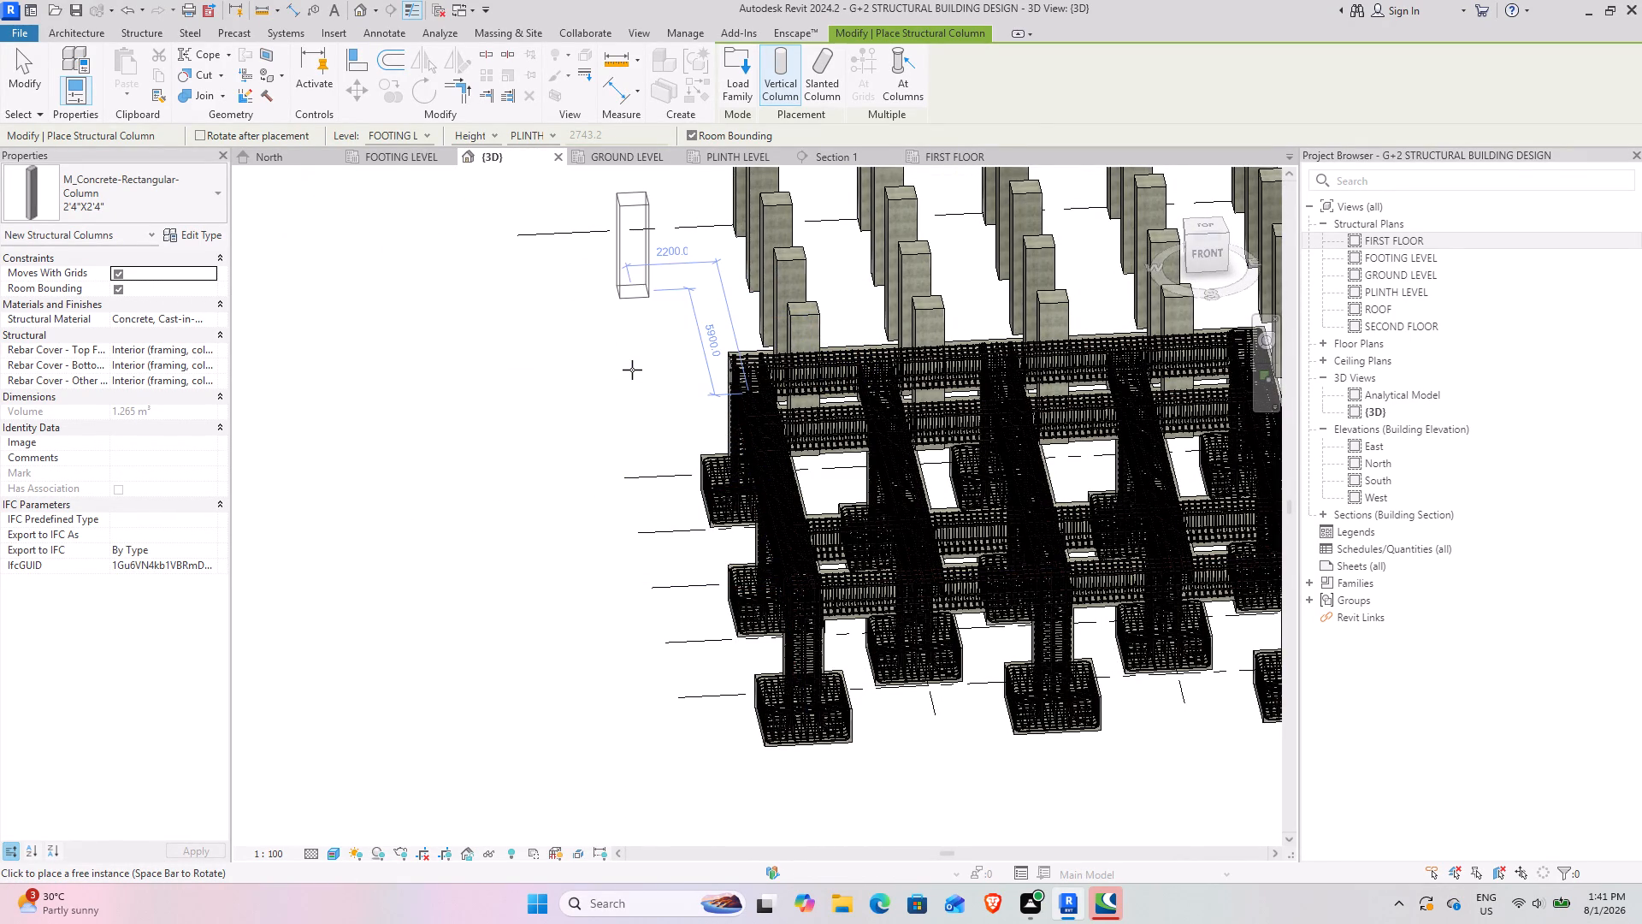
{"action": "middle_click_drag", "start_coordinate": [605, 453], "coordinate": [877, 296], "text": "shift"}
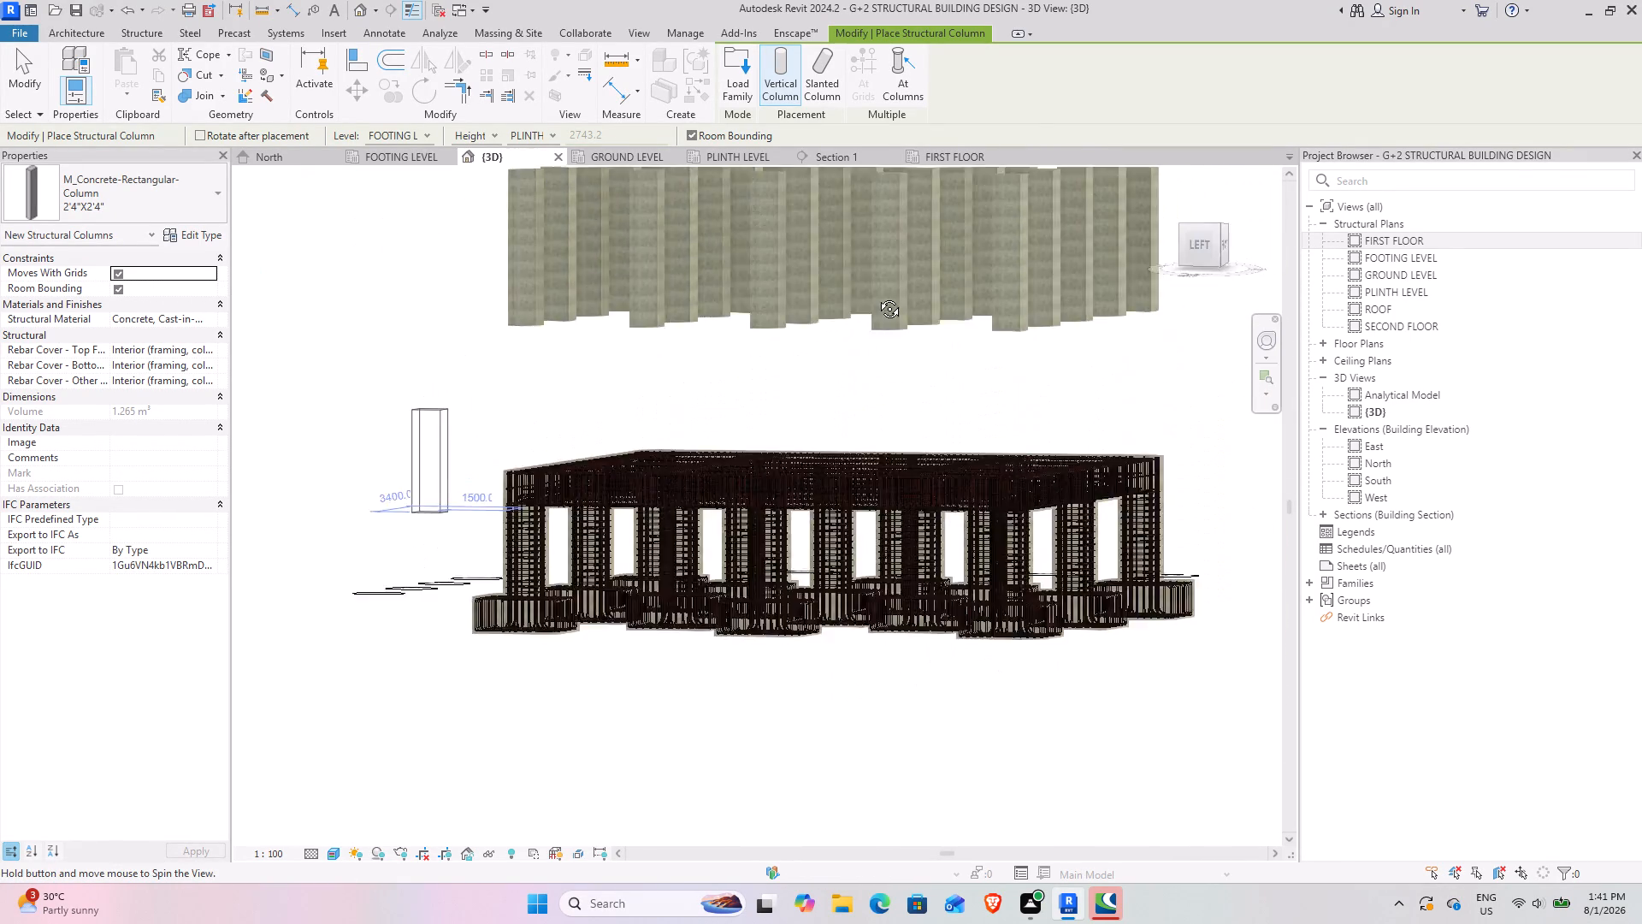
{"action": "middle_click_drag", "start_coordinate": [877, 296], "coordinate": [781, 407], "text": "shift"}
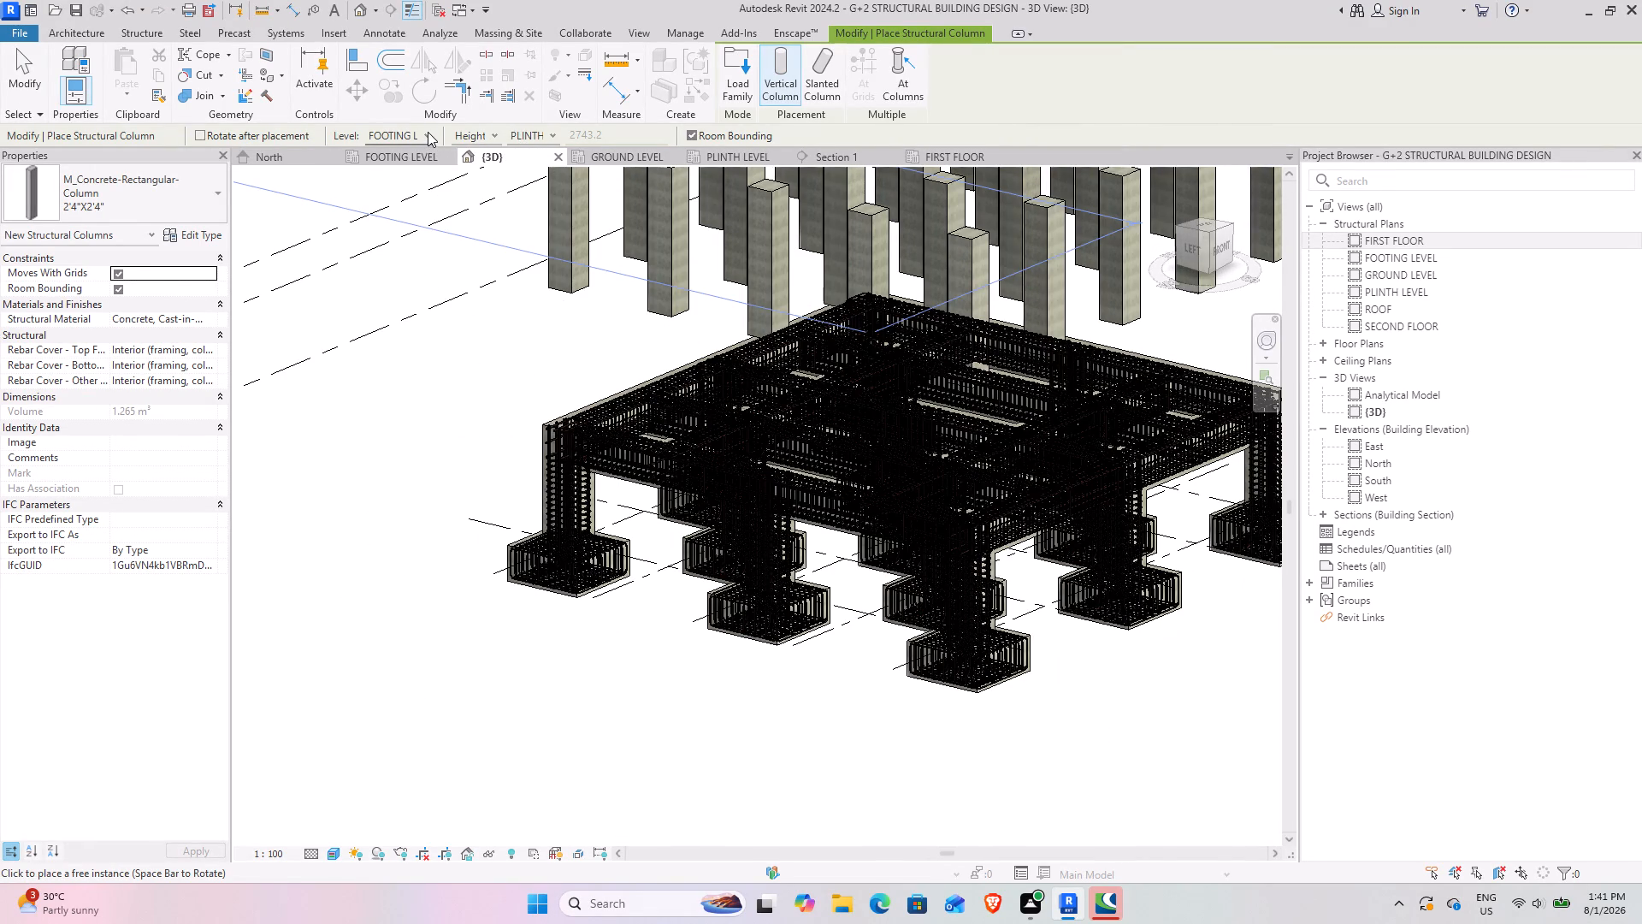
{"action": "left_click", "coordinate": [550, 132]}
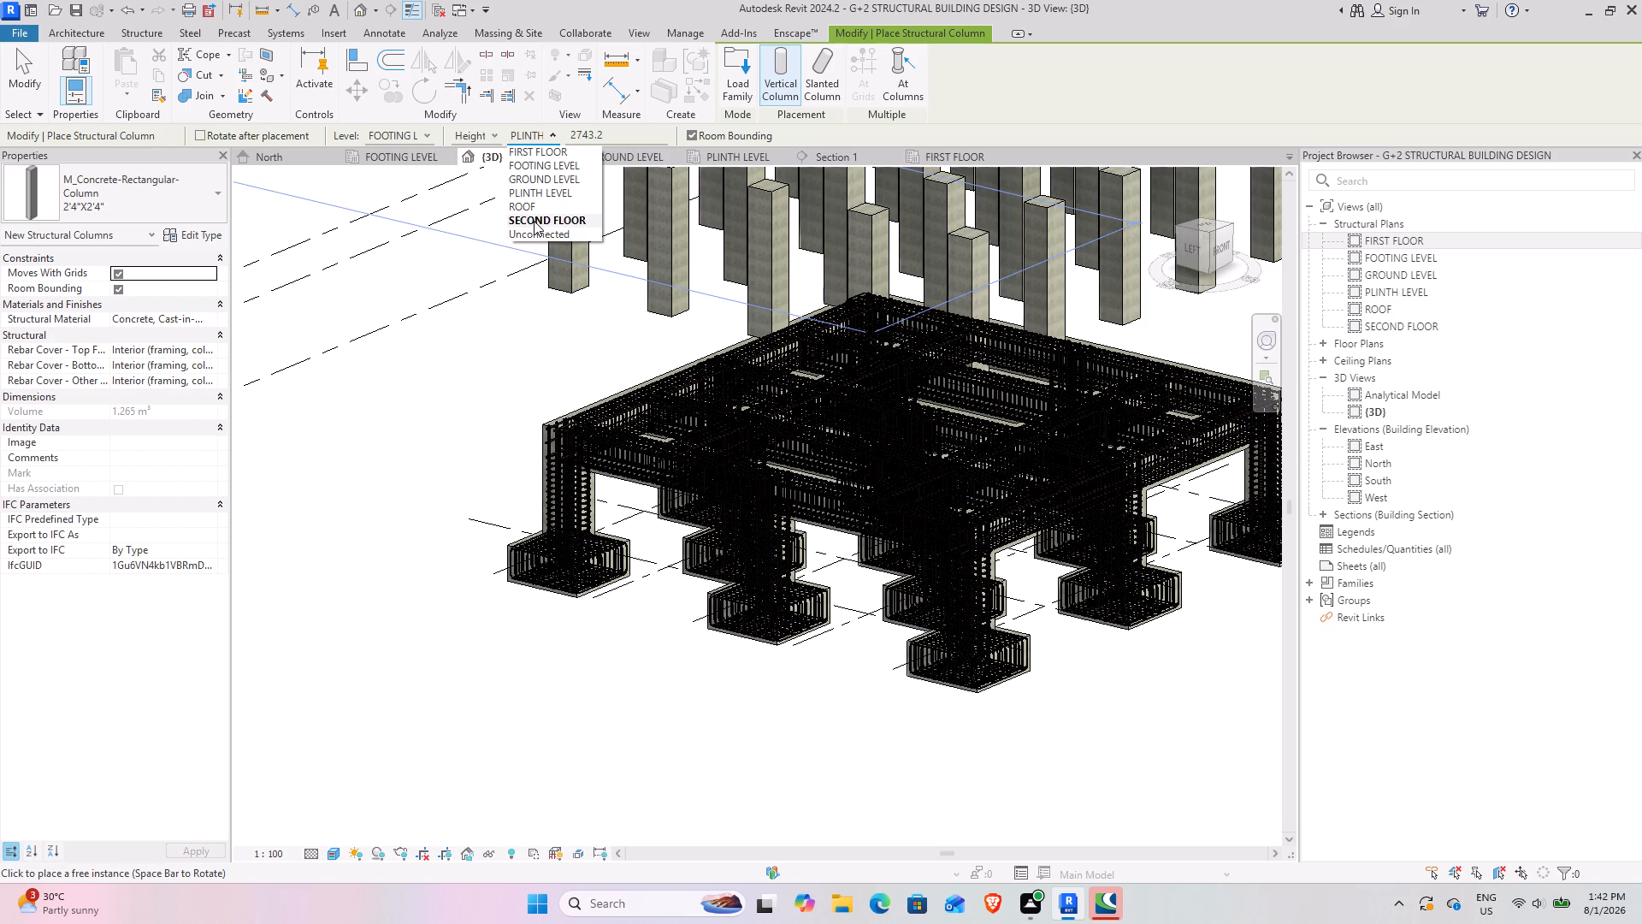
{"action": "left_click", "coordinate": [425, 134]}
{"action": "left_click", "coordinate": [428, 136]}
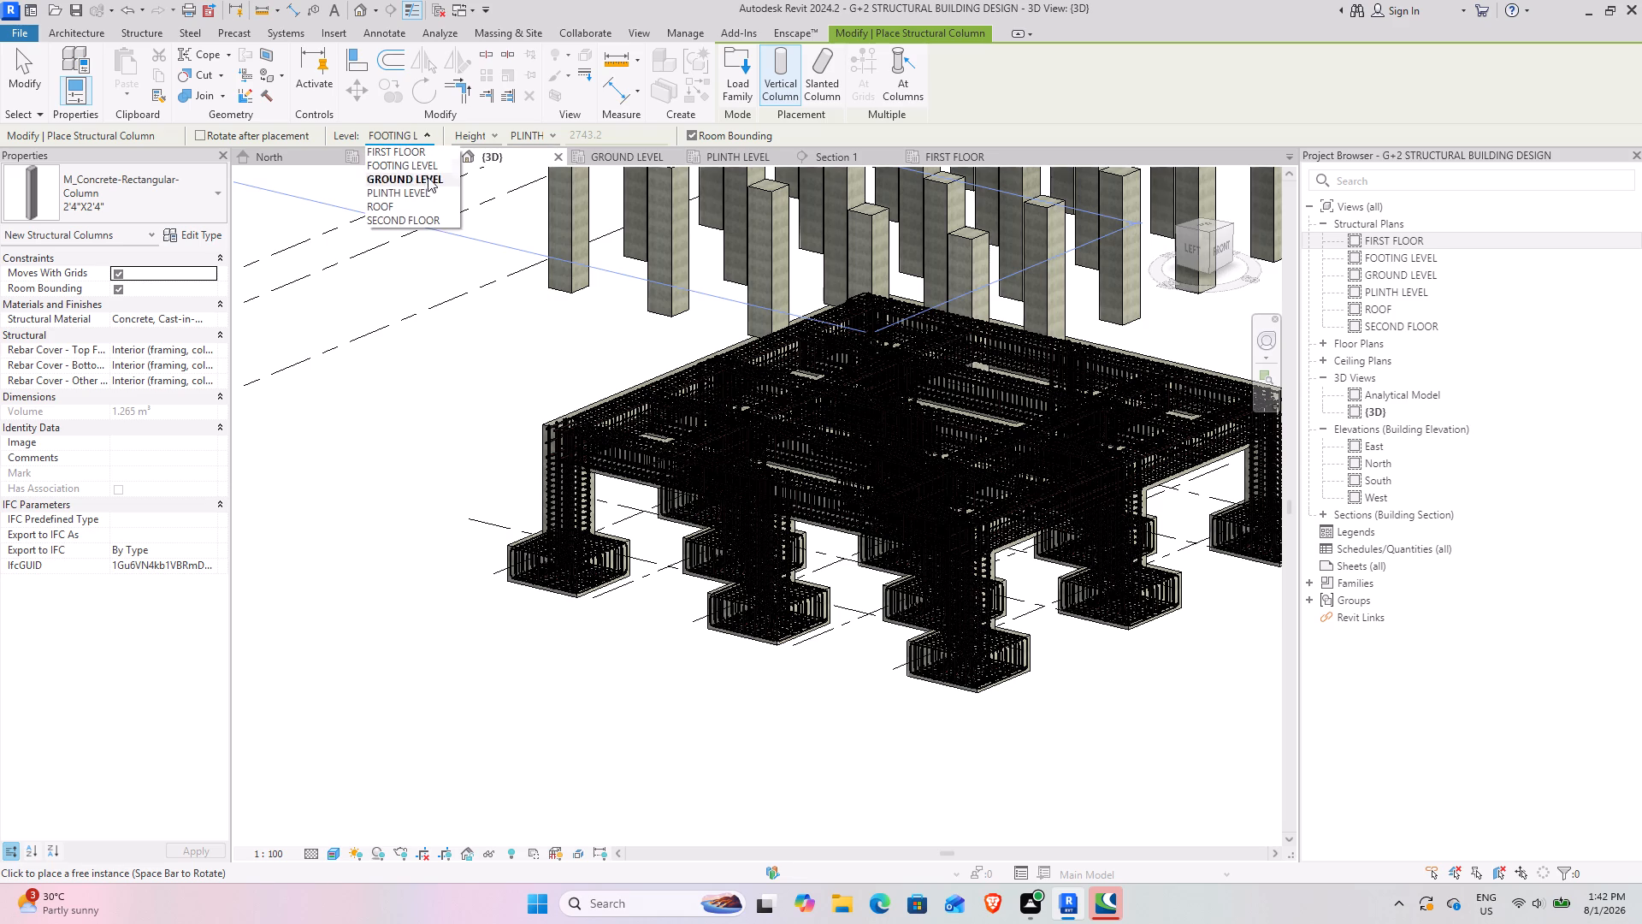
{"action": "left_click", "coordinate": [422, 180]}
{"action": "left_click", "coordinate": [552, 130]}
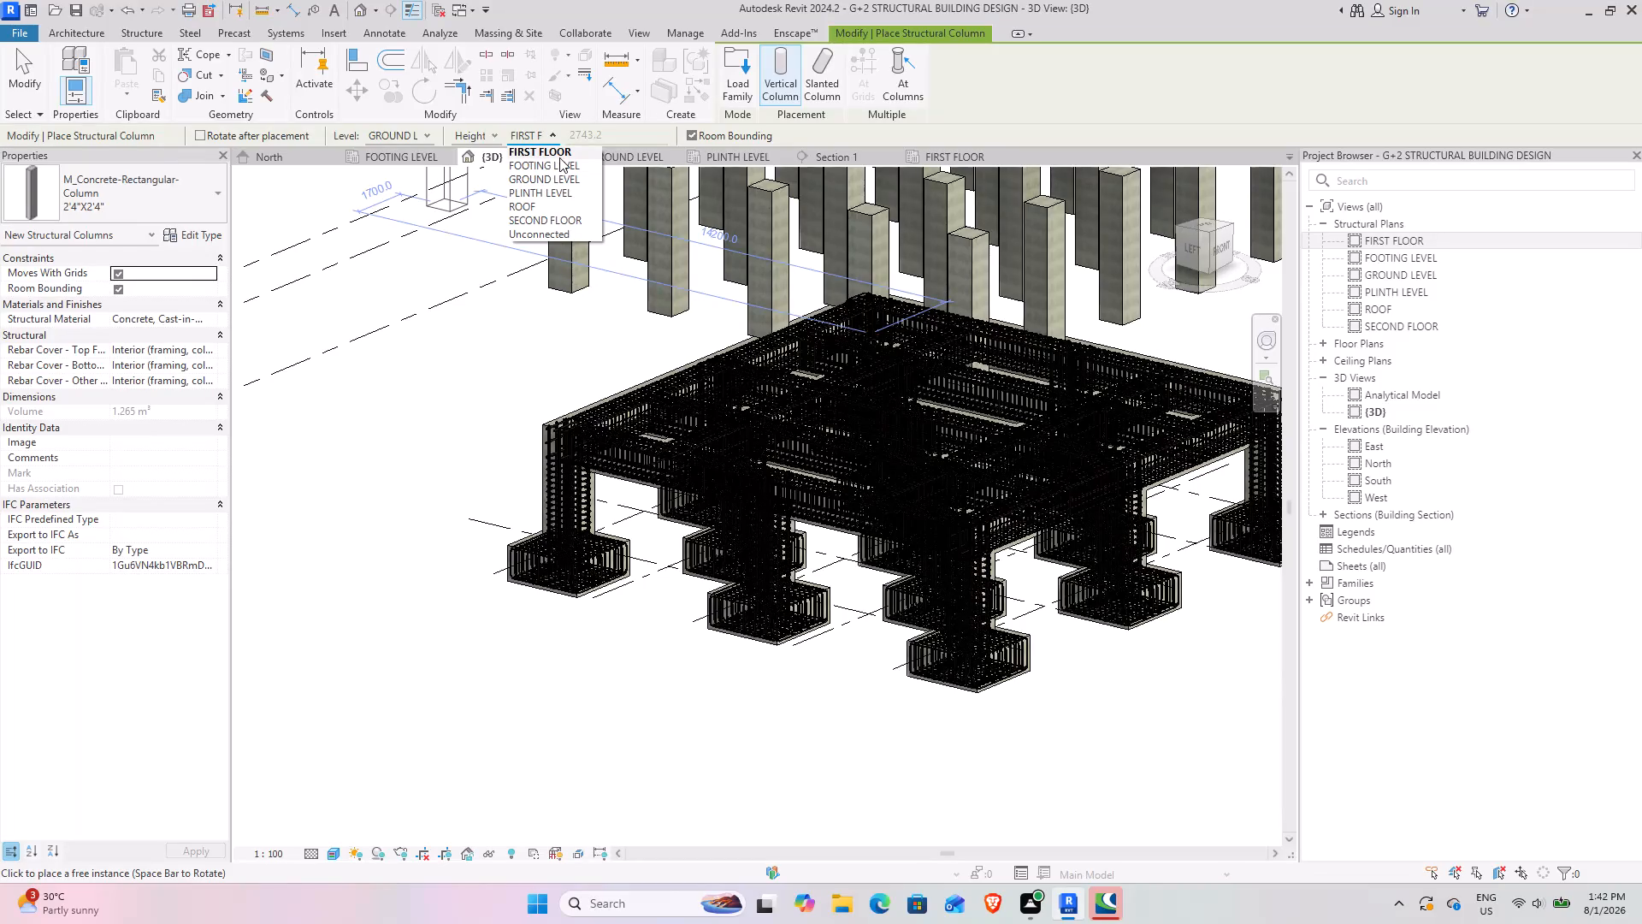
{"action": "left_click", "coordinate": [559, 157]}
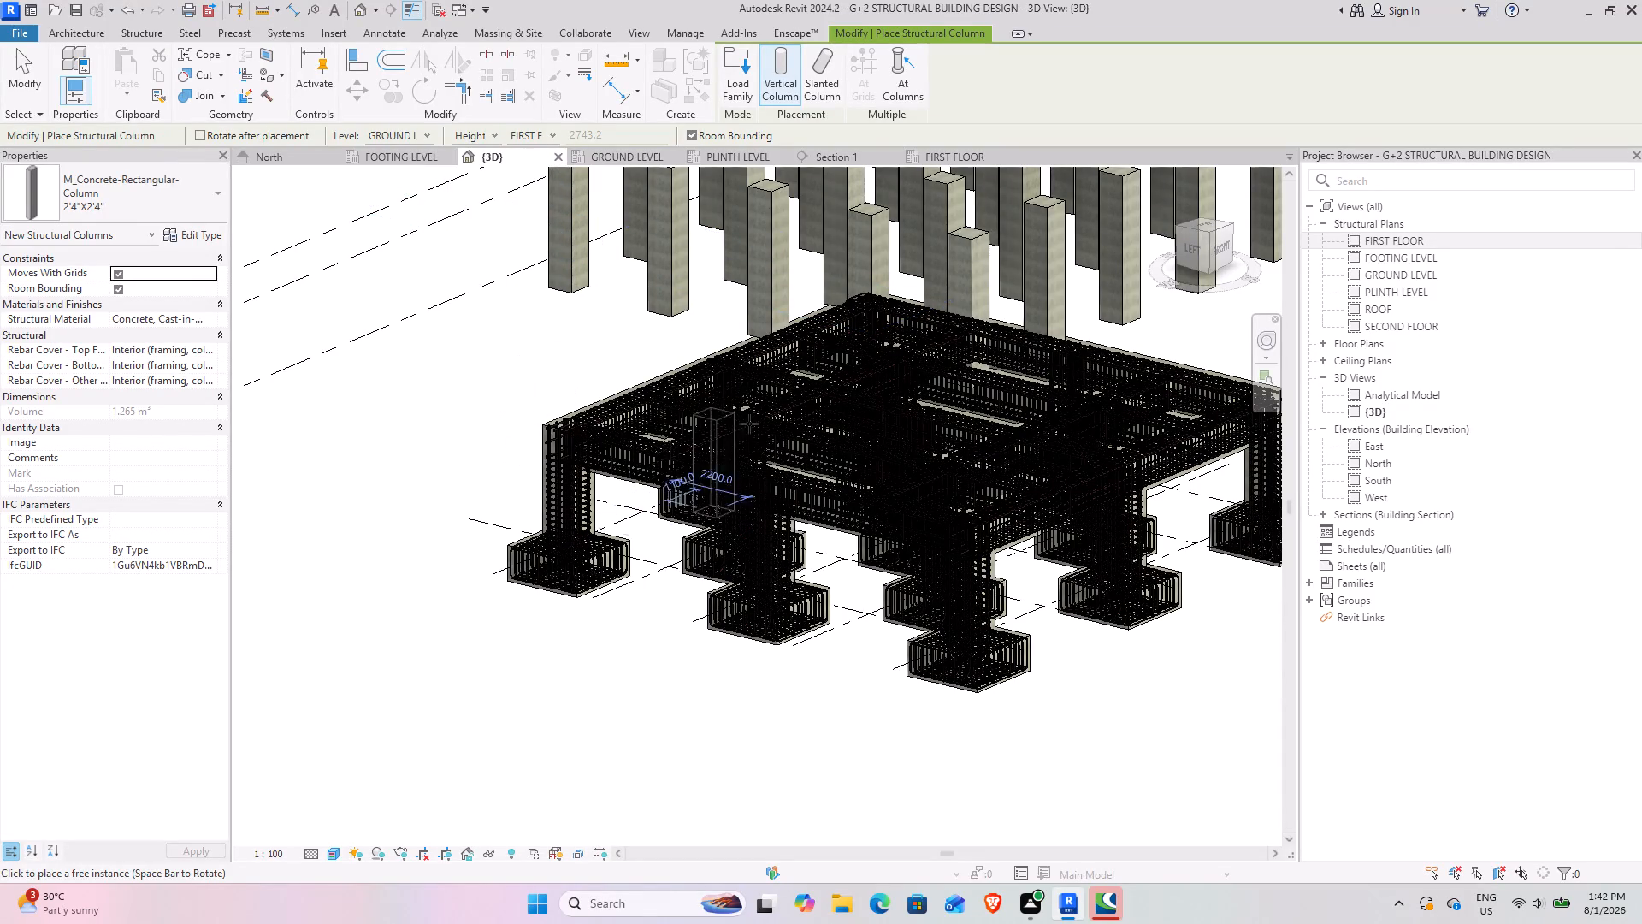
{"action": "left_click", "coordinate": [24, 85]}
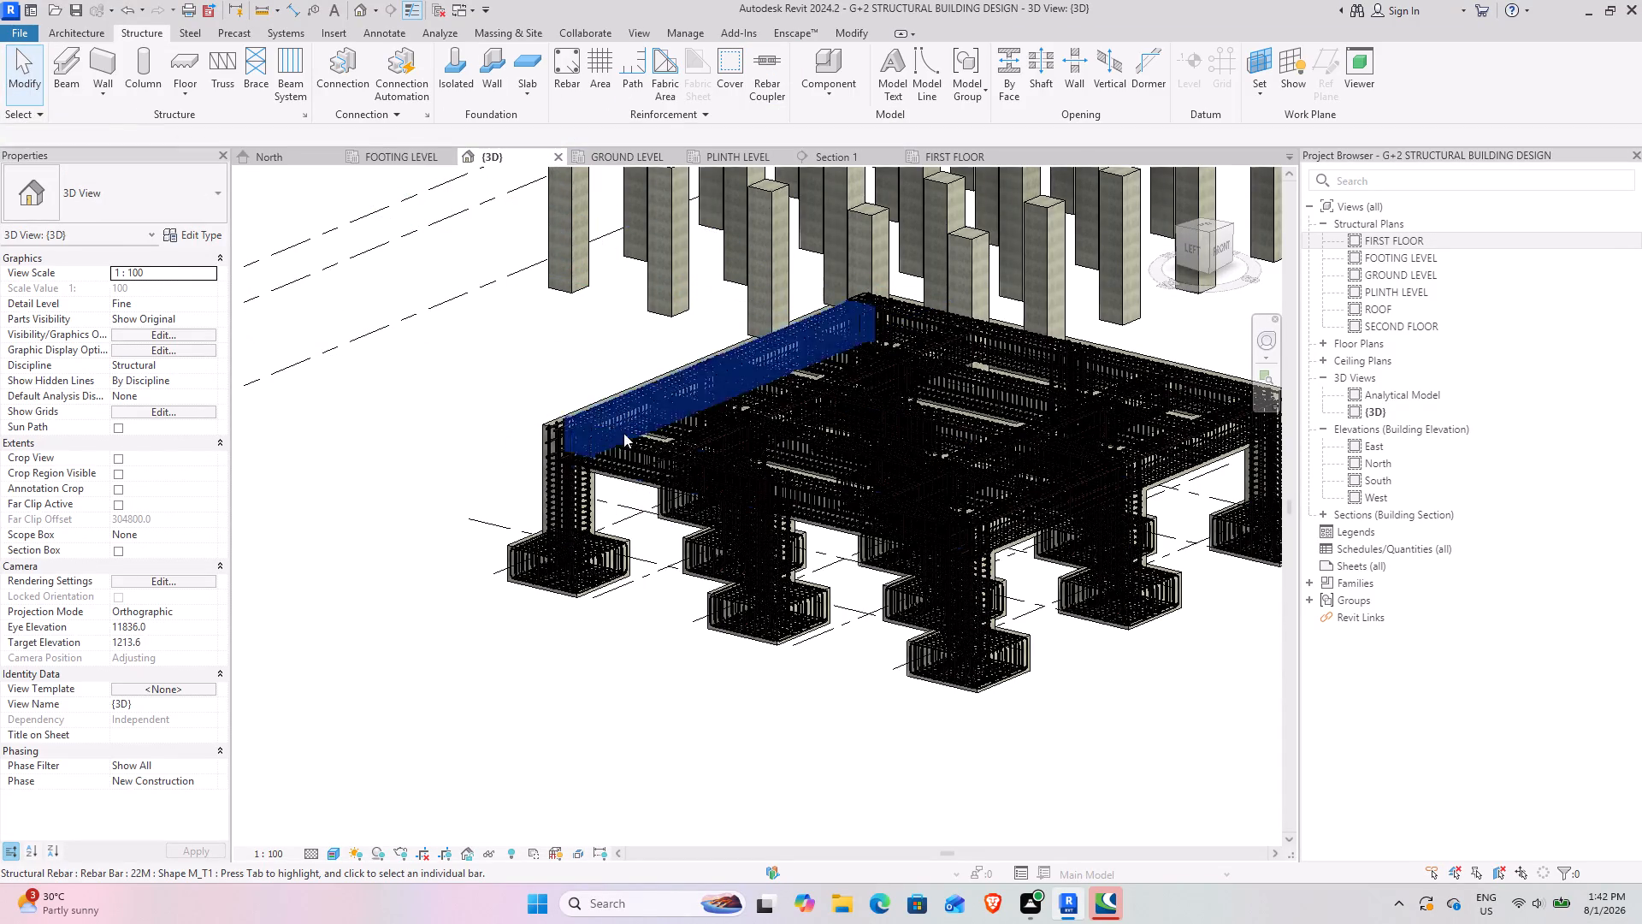
In the North elevation, select all the 2'4"X2'4" columns without the grids and set Base Level to GROUND LEVEL and Top Level to FIRST FLOOR.
{"action": "scroll", "coordinate": [729, 489], "scroll_direction": "down", "scroll_amount": 9}
{"action": "middle_click_drag", "start_coordinate": [591, 647], "coordinate": [593, 639], "text": "shift"}
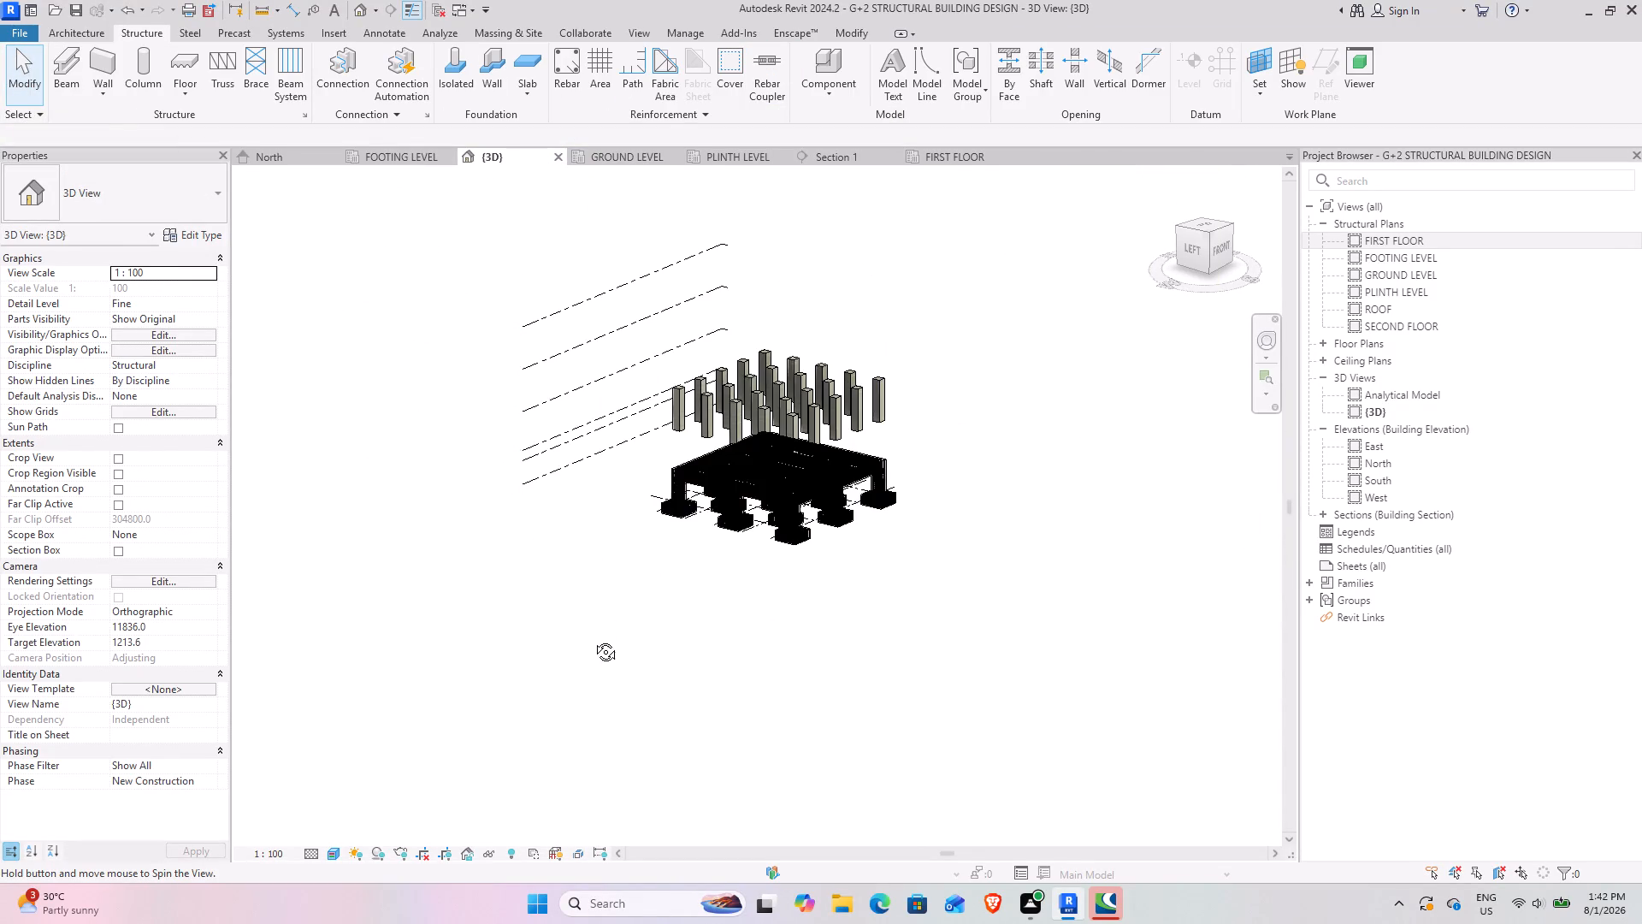
{"action": "middle_click_drag", "start_coordinate": [593, 639], "coordinate": [733, 539], "text": "shift"}
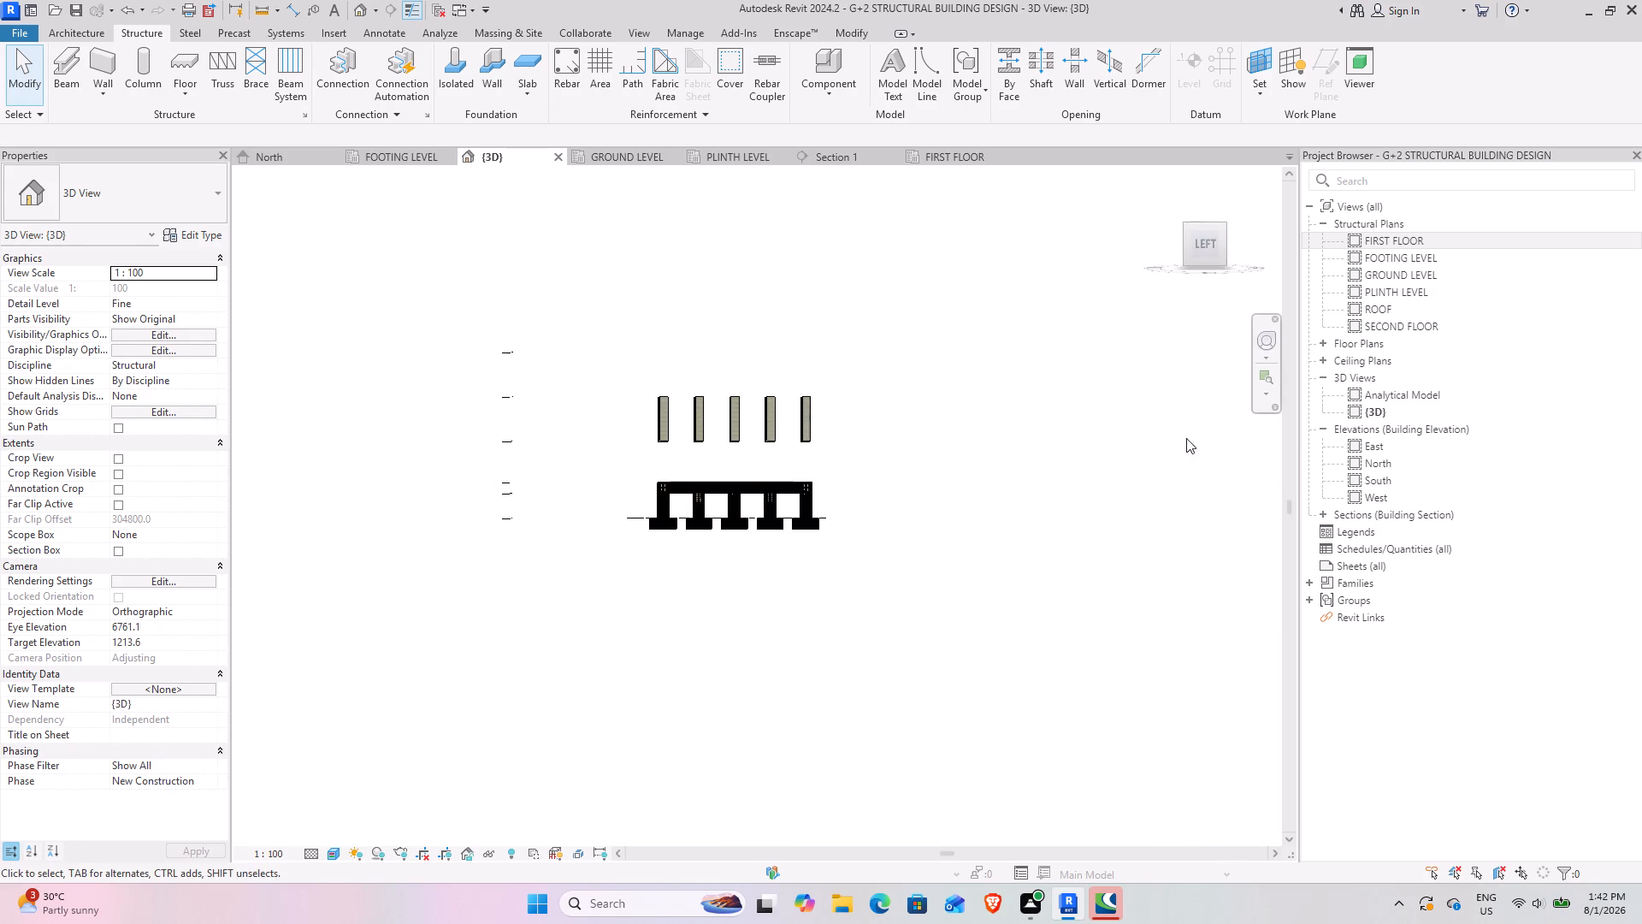
{"action": "left_click", "coordinate": [276, 162]}
{"action": "scroll", "coordinate": [629, 375], "scroll_direction": "down", "scroll_amount": 2}
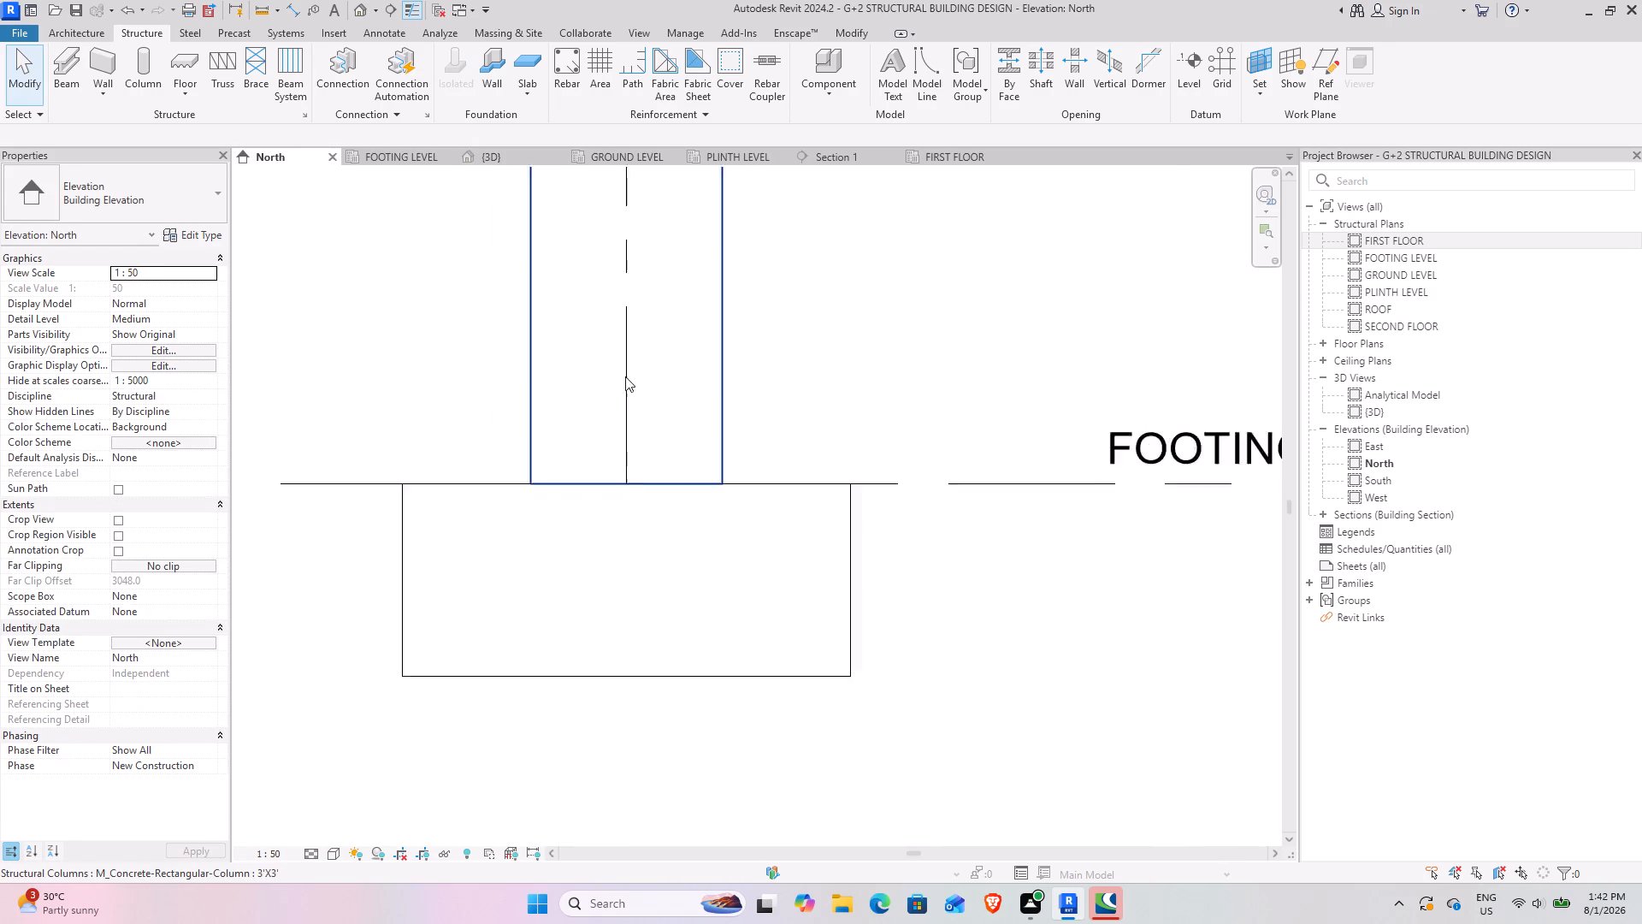
{"action": "scroll", "coordinate": [625, 376], "scroll_direction": "down", "scroll_amount": 14}
{"action": "middle_click_drag", "start_coordinate": [656, 364], "coordinate": [760, 617]}
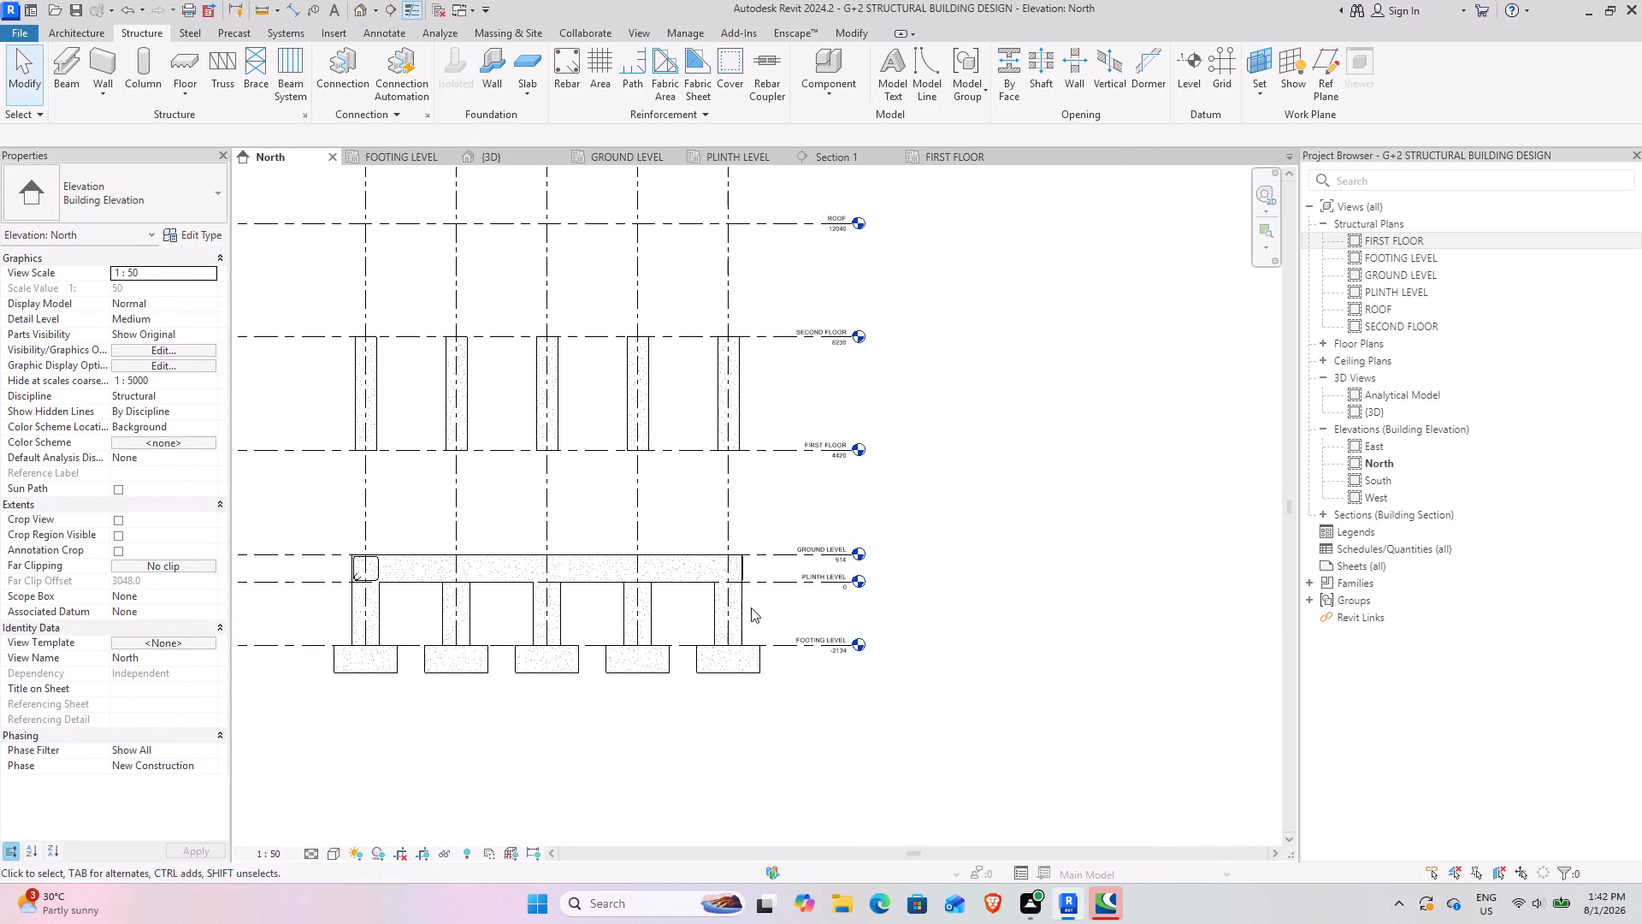
{"action": "left_click", "coordinate": [739, 402]}
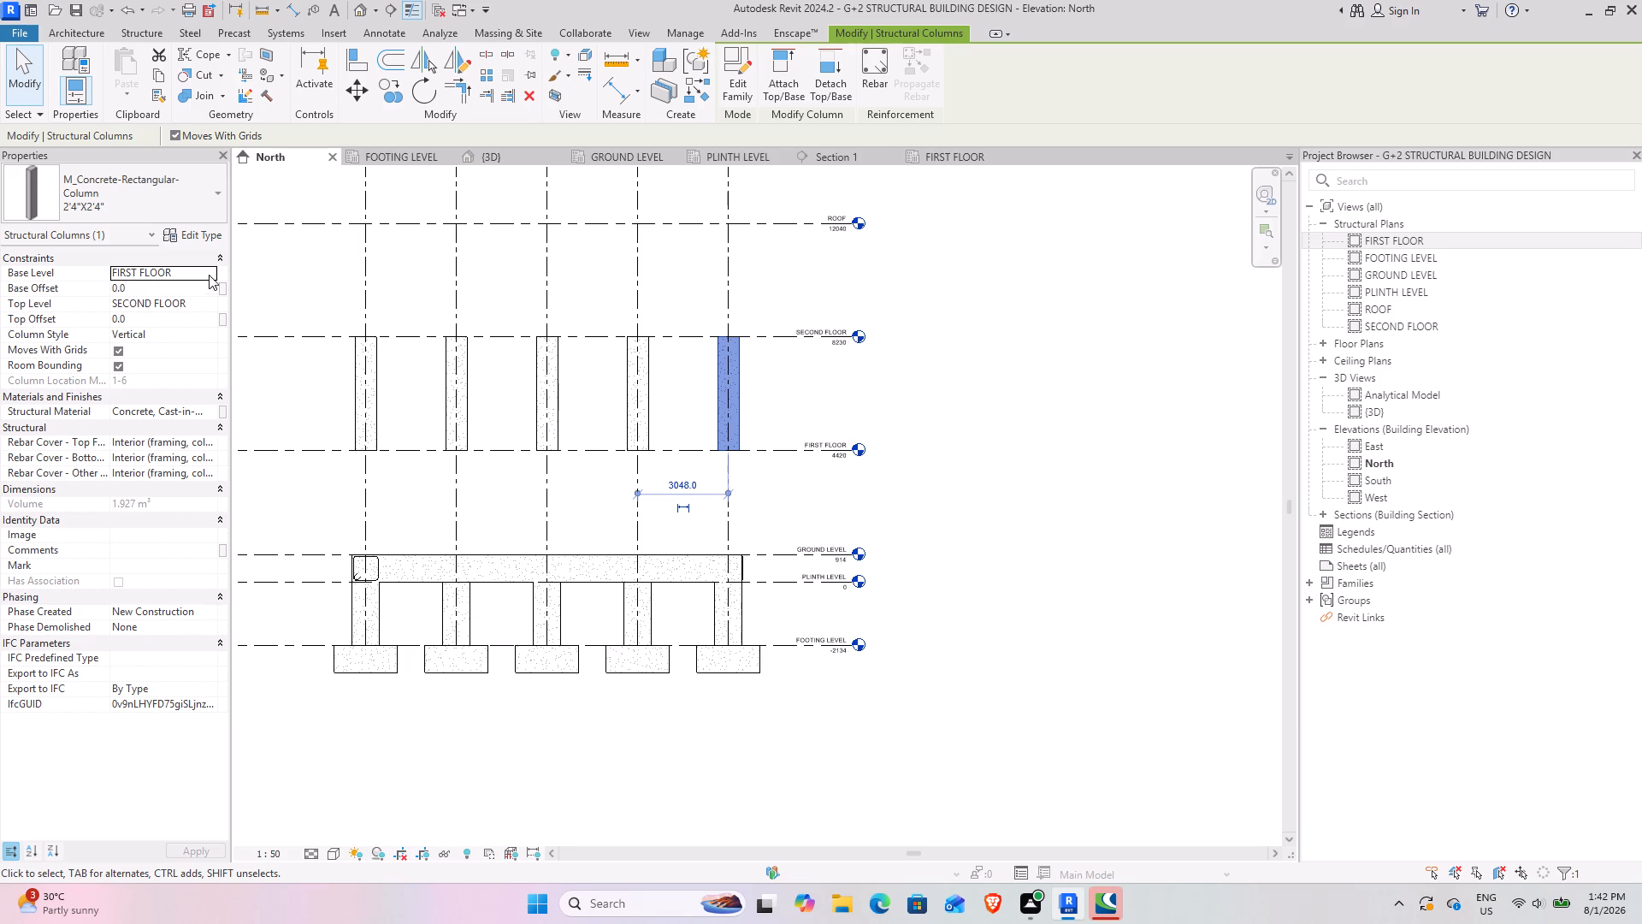
{"action": "left_click_drag", "start_coordinate": [862, 394], "coordinate": [546, 437]}
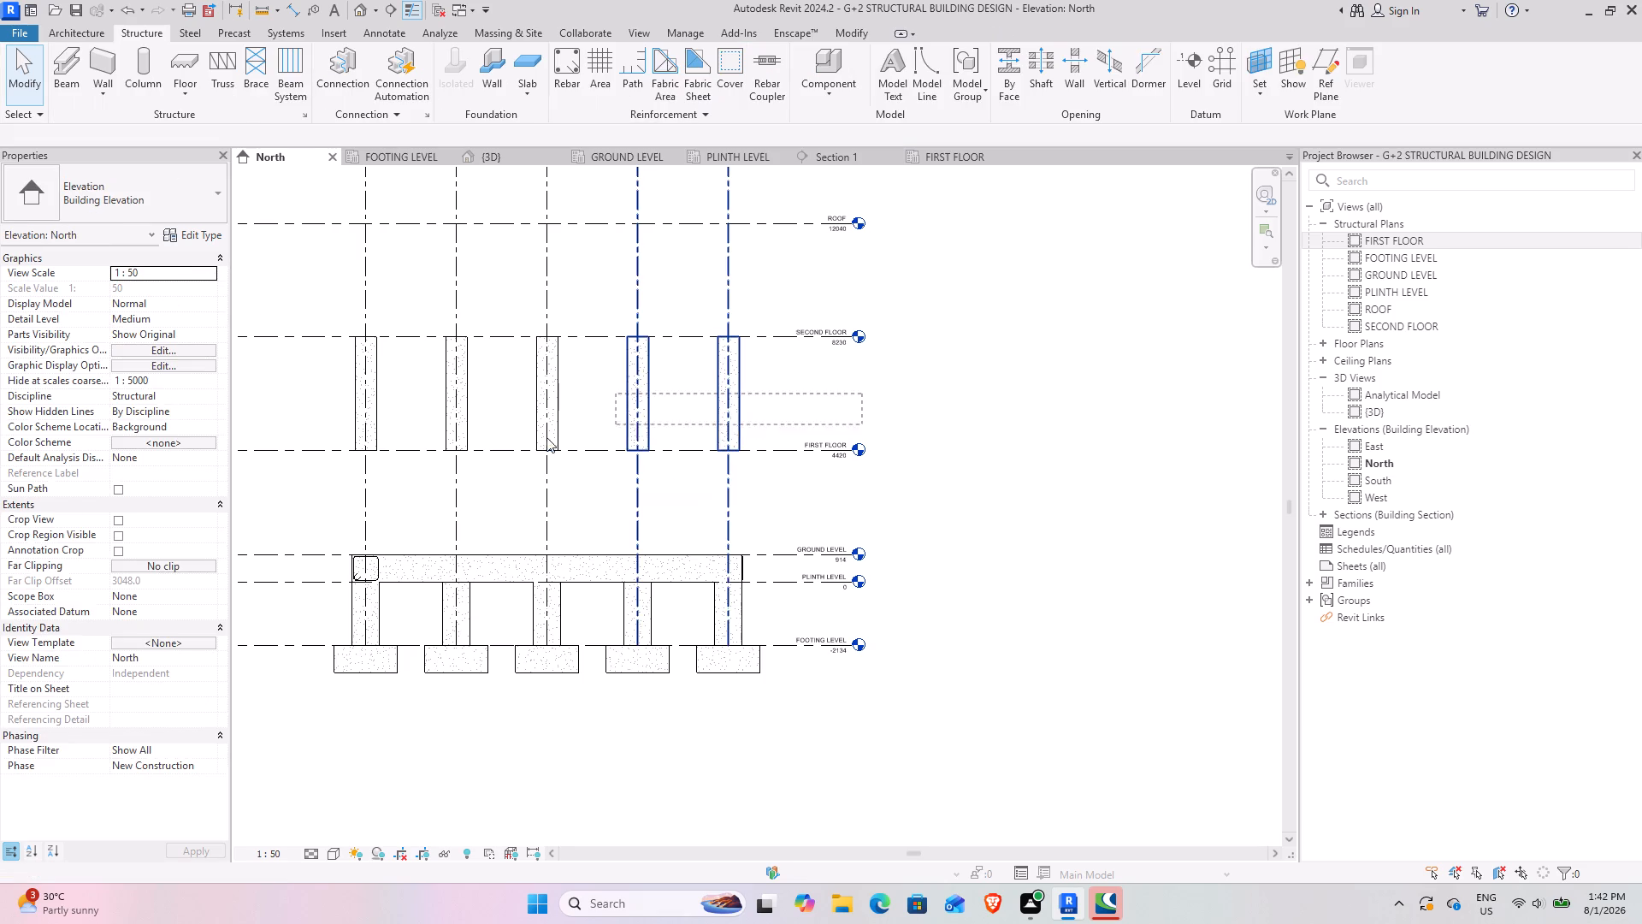
{"action": "left_click_drag", "start_coordinate": [546, 437], "coordinate": [291, 385]}
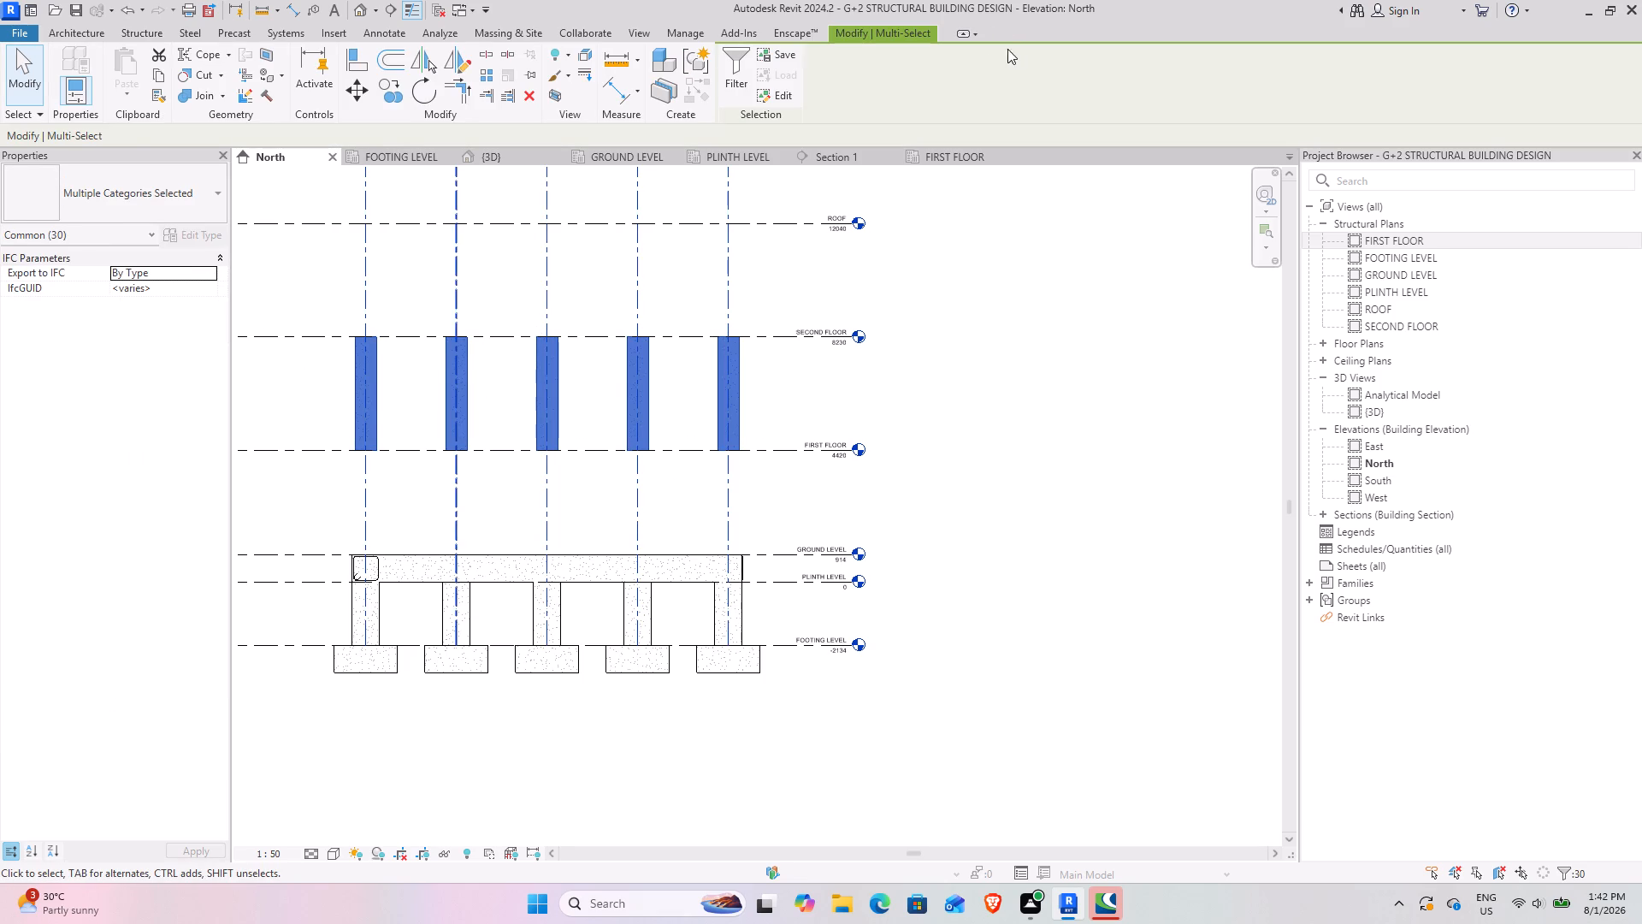
{"action": "left_click", "coordinate": [728, 67]}
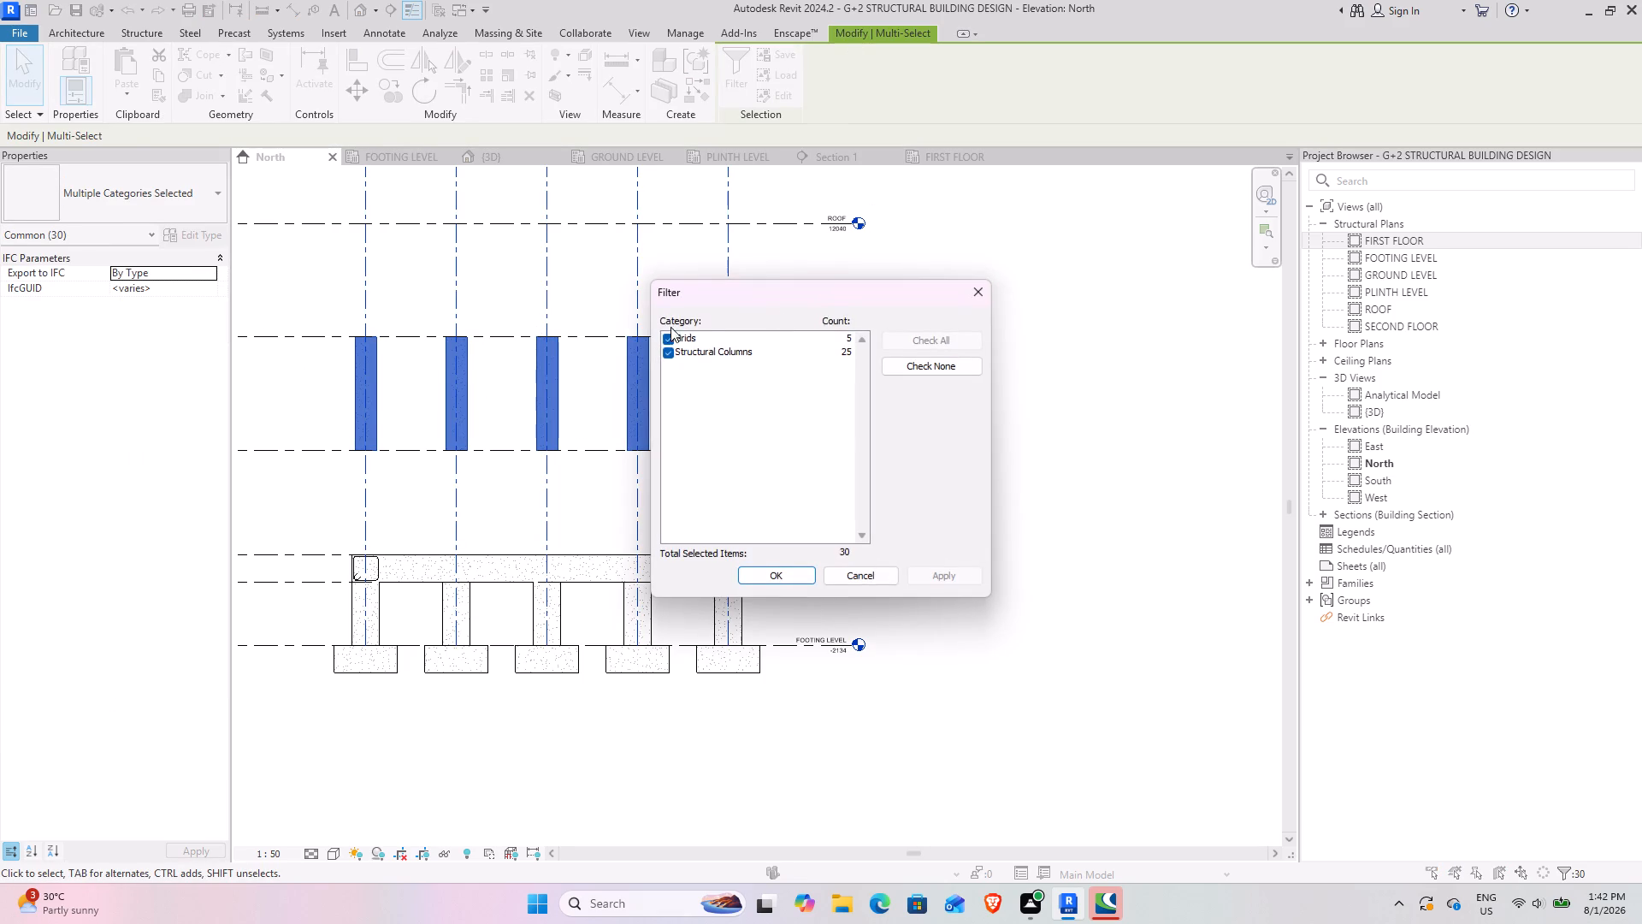
{"action": "left_click", "coordinate": [664, 341]}
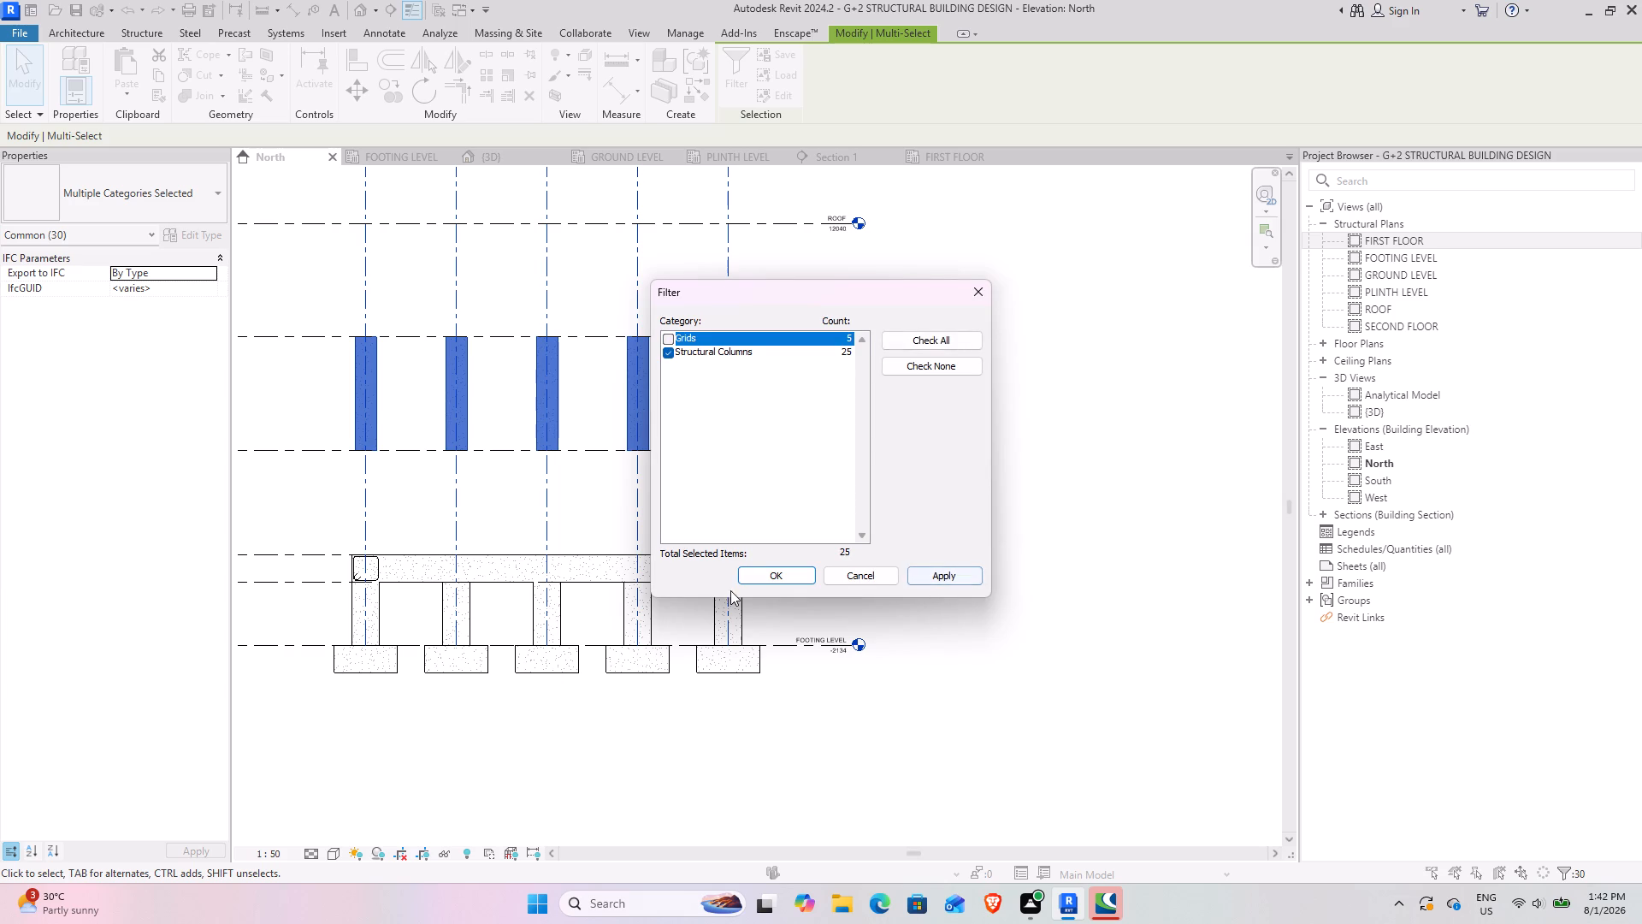
{"action": "left_click", "coordinate": [778, 581]}
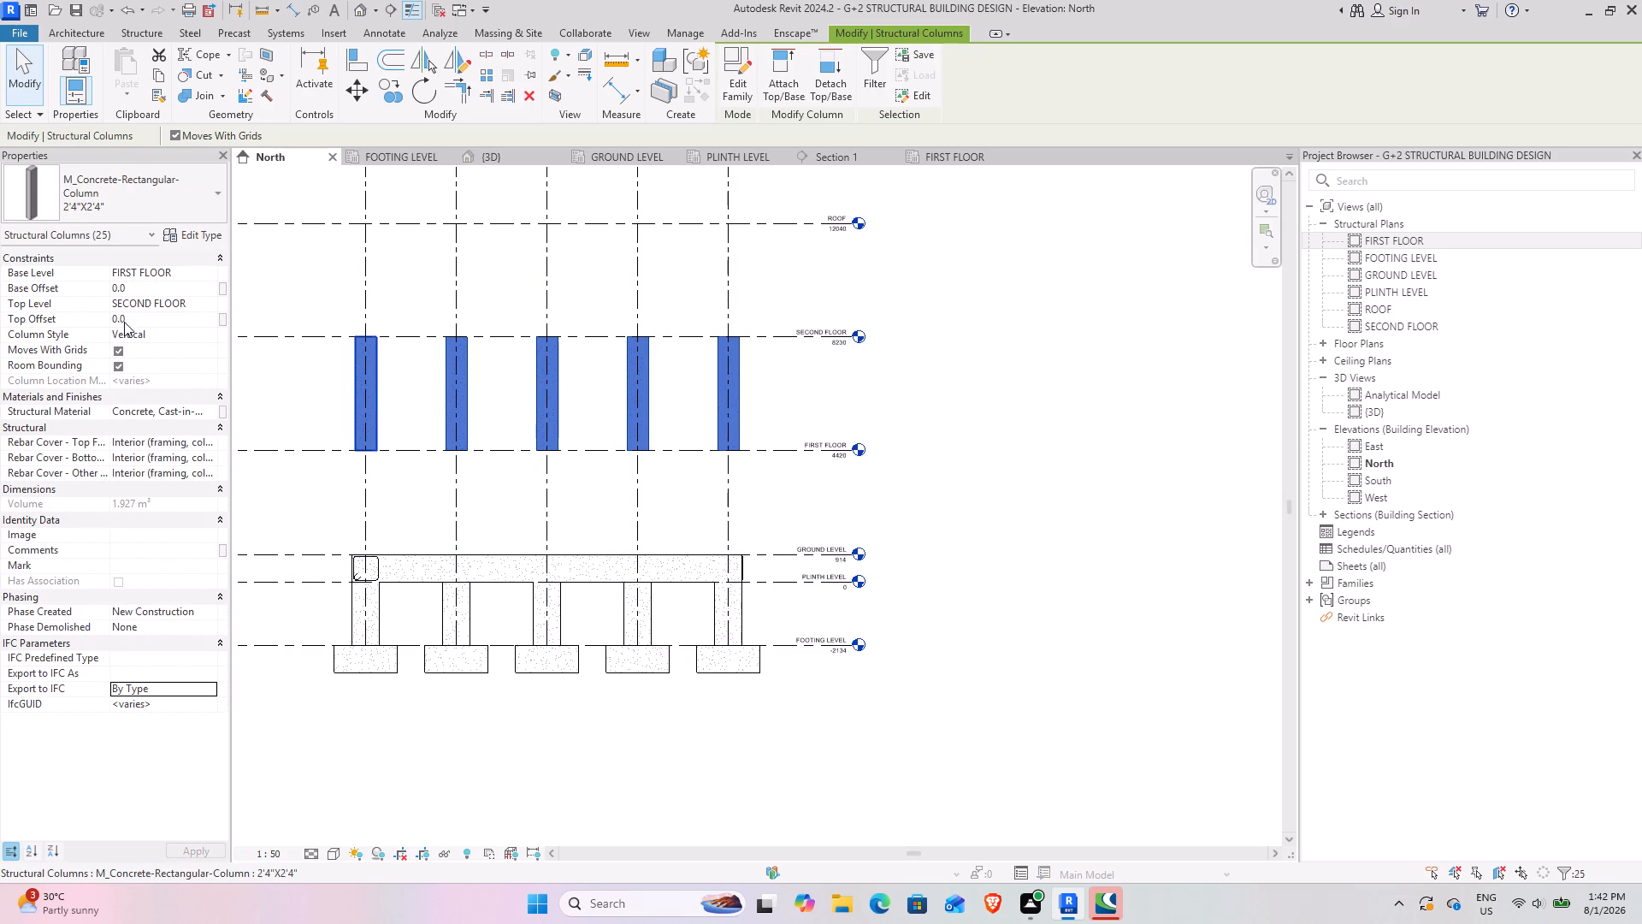
{"action": "left_click", "coordinate": [212, 273]}
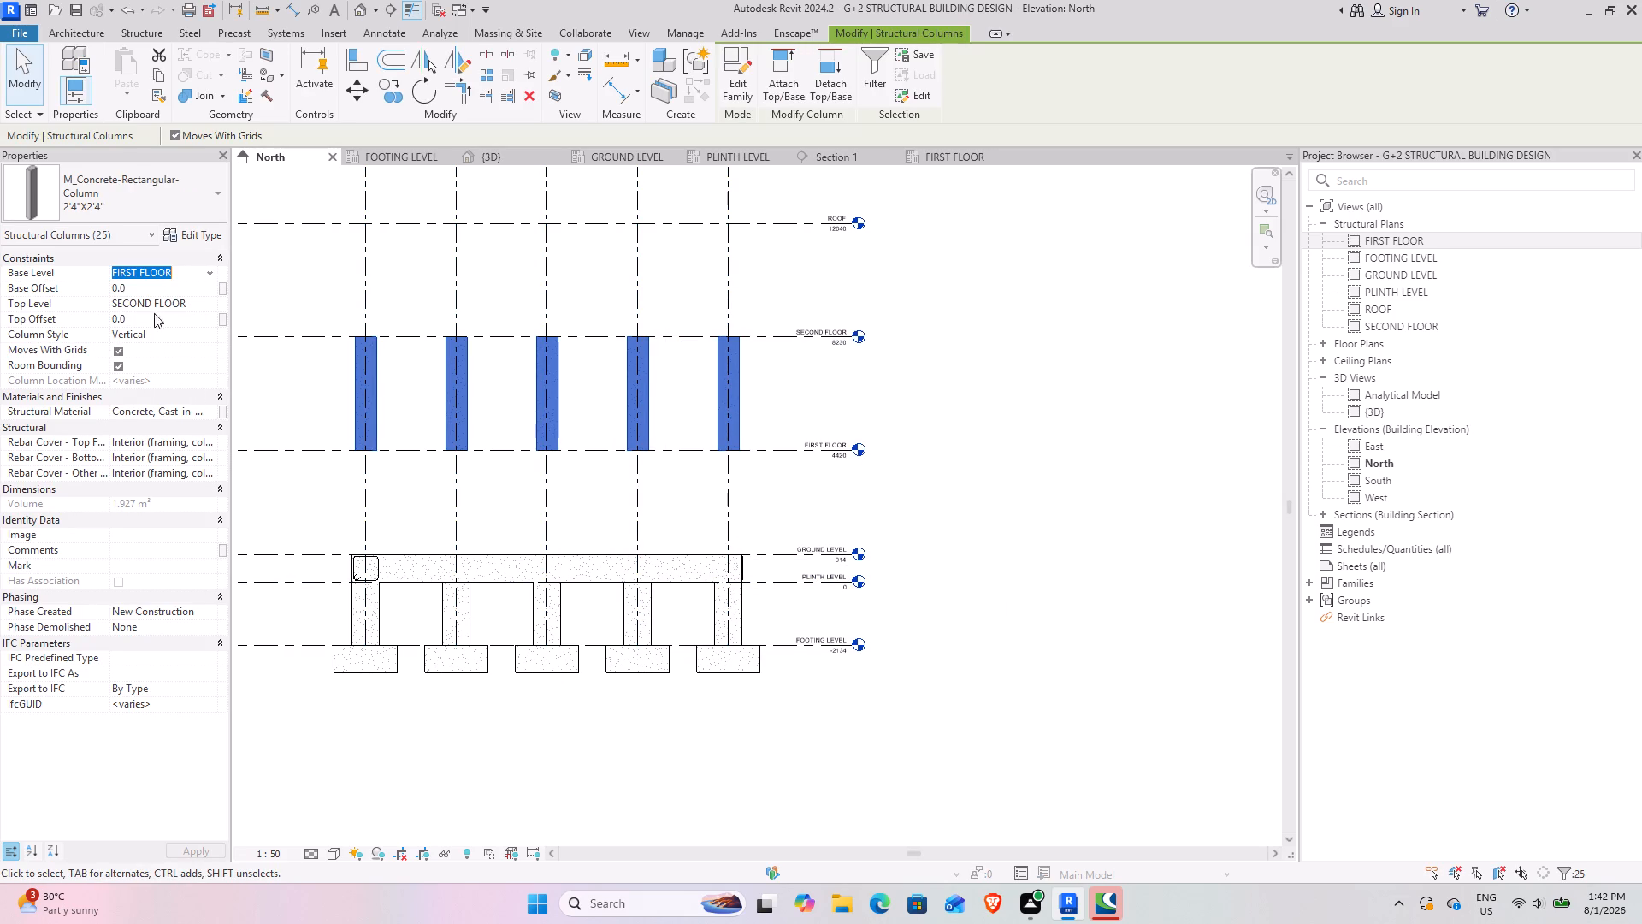
{"action": "left_click", "coordinate": [151, 311]}
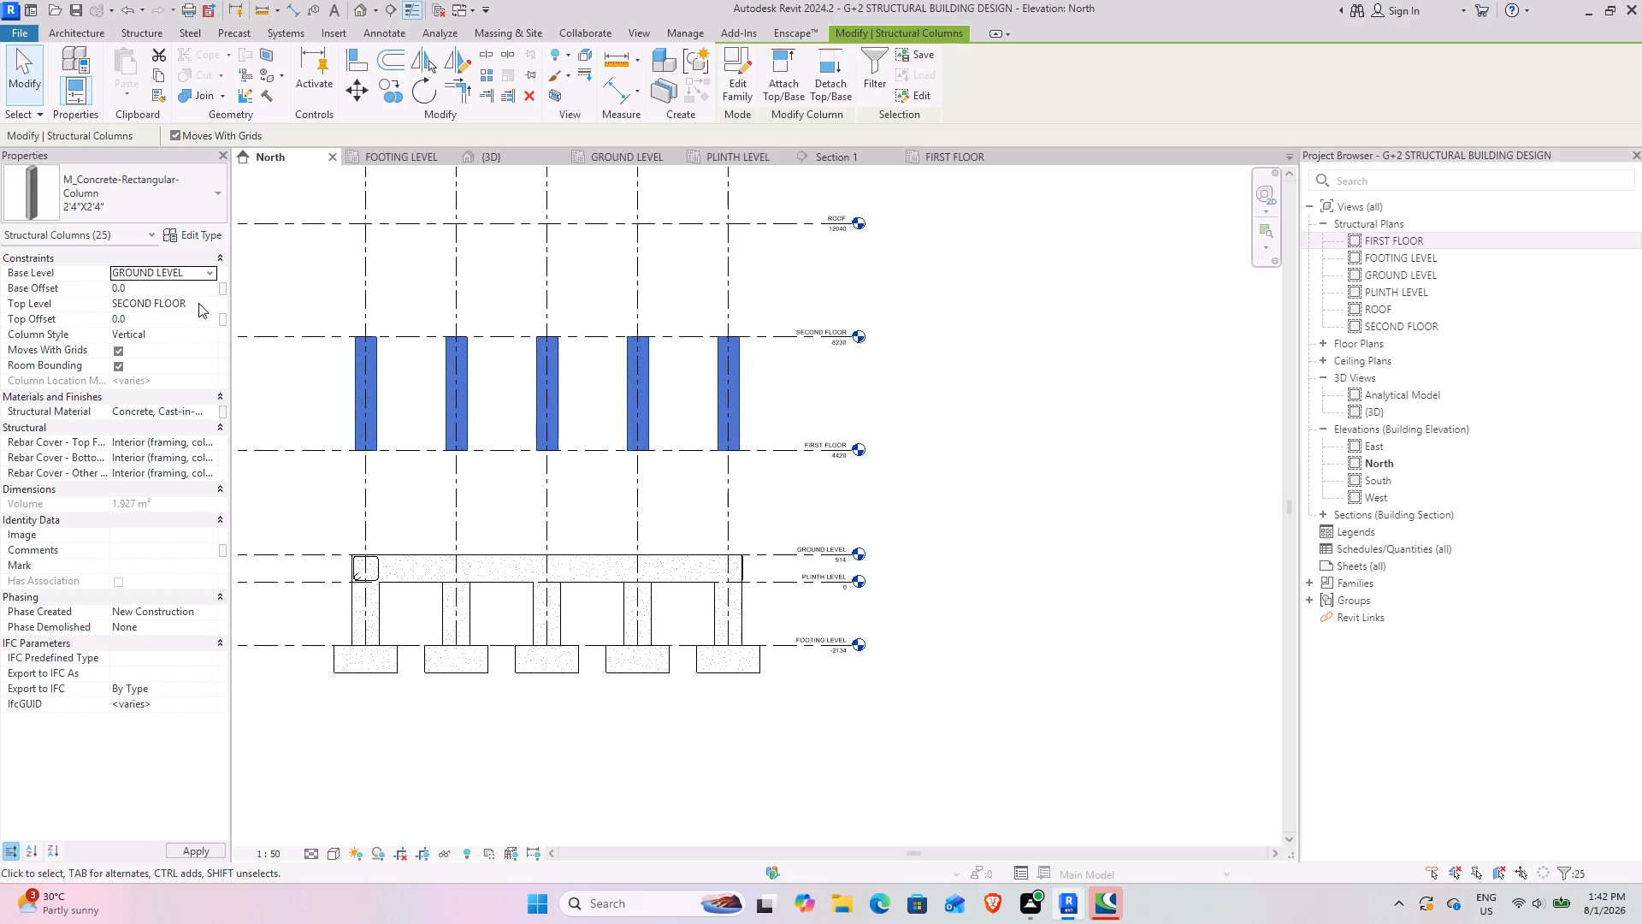
{"action": "left_click", "coordinate": [215, 305]}
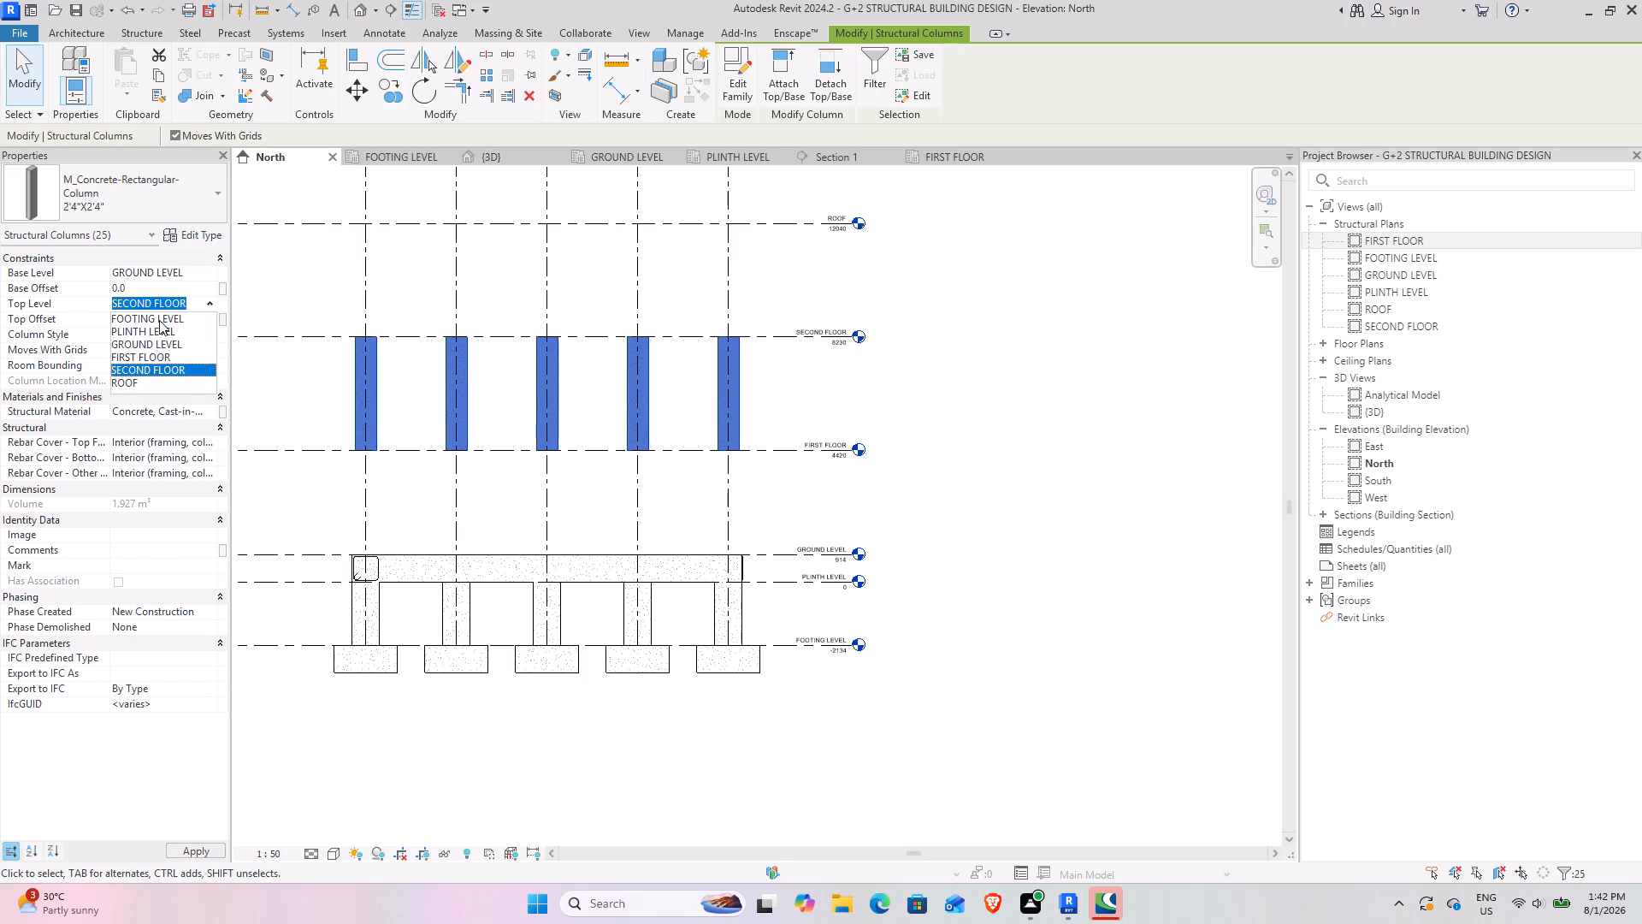
{"action": "left_click", "coordinate": [126, 357]}
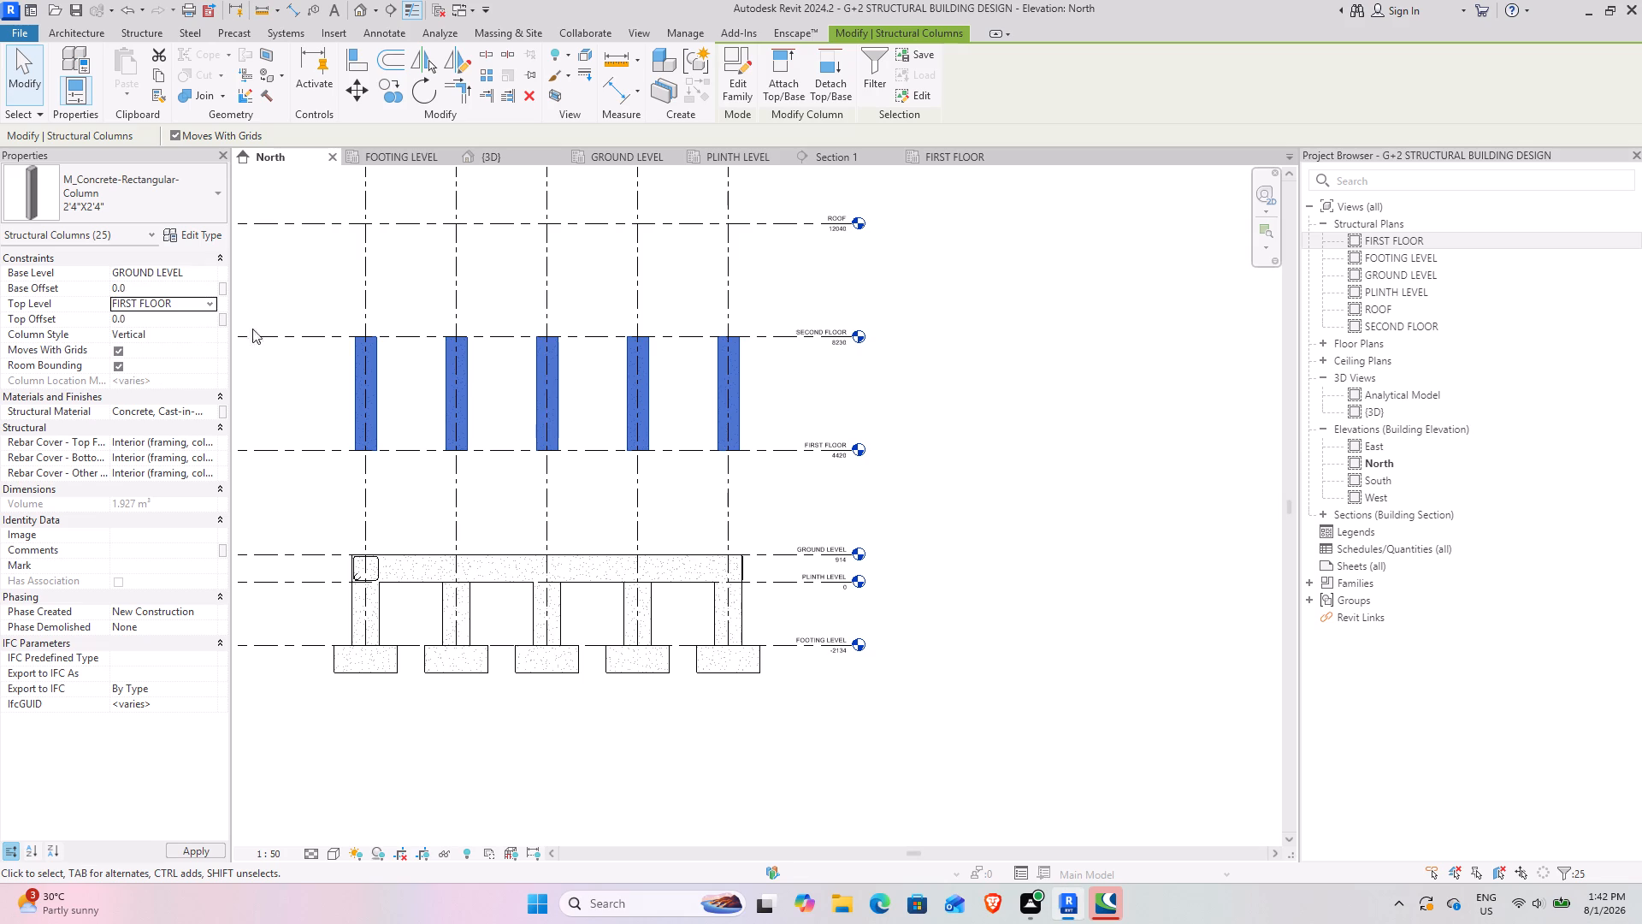
{"action": "left_click_drag", "start_coordinate": [1021, 525], "coordinate": [1029, 541]}
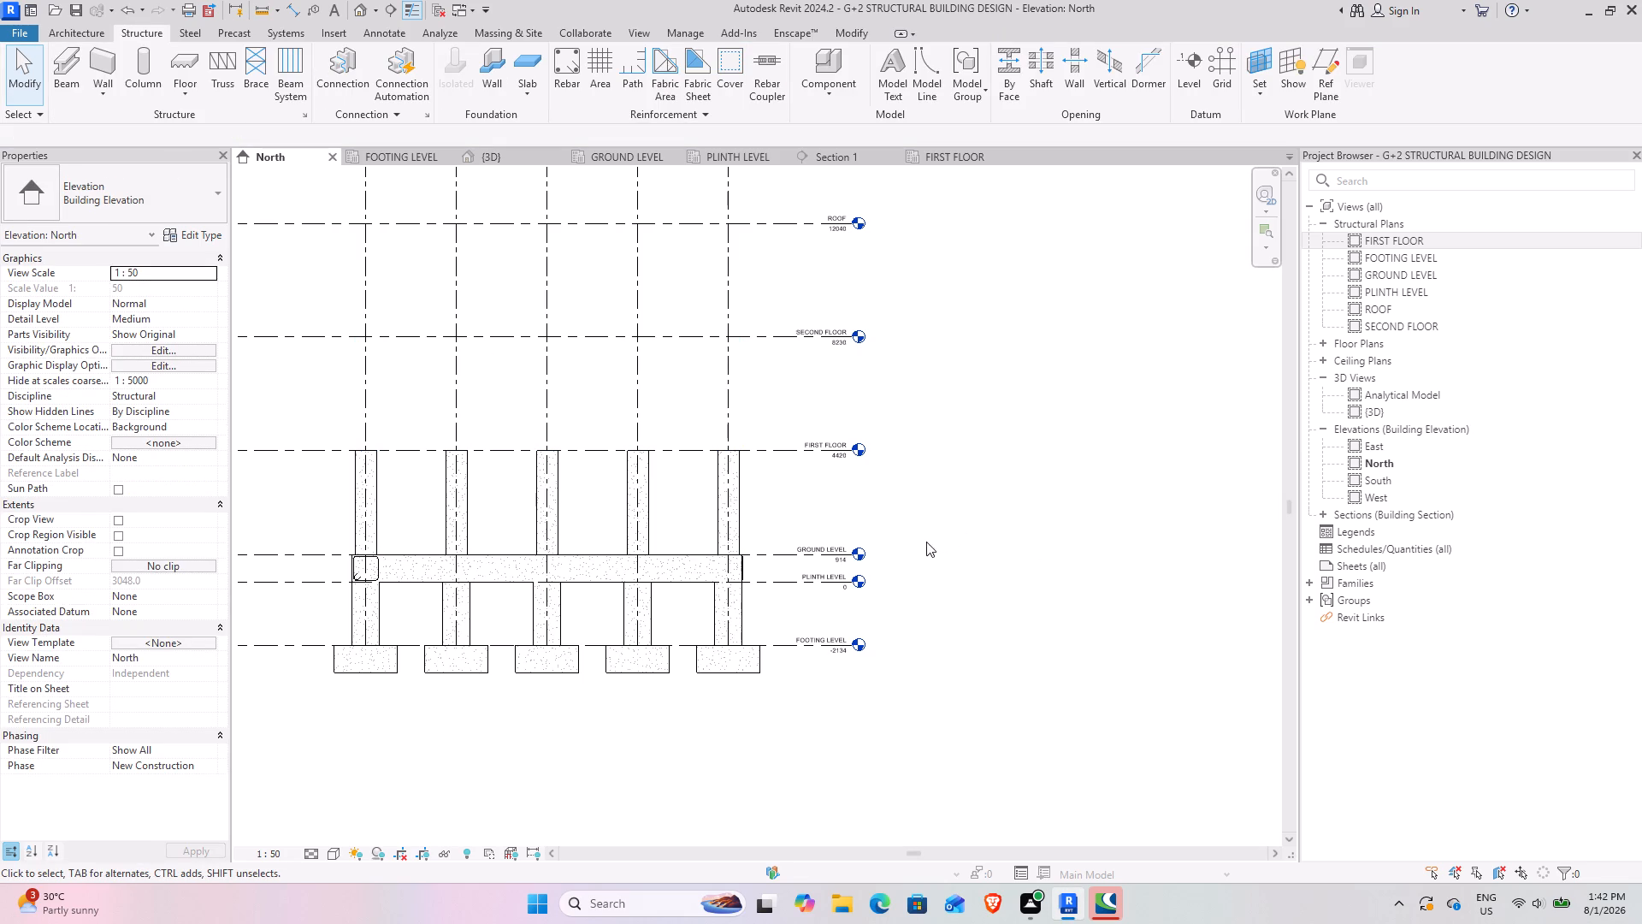
Examine the relocated columns in the North elevation and in 3D, focusing on the rebar at the corner beam-column junction.
{"action": "scroll", "coordinate": [377, 554], "scroll_direction": "up", "scroll_amount": 8}
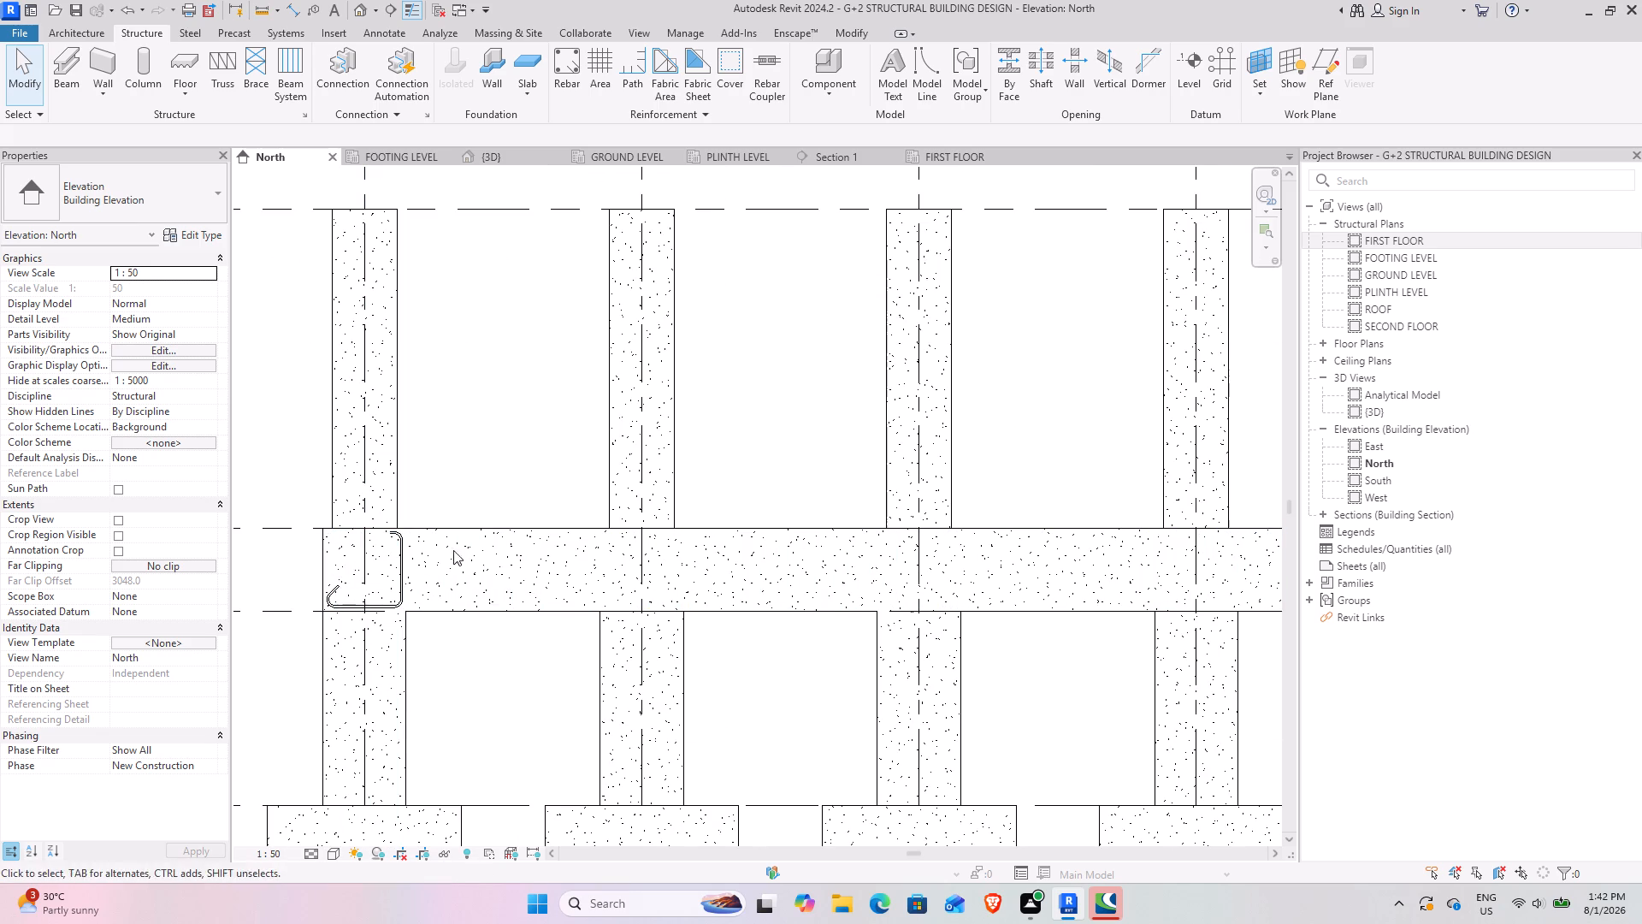
{"action": "left_click", "coordinate": [490, 157]}
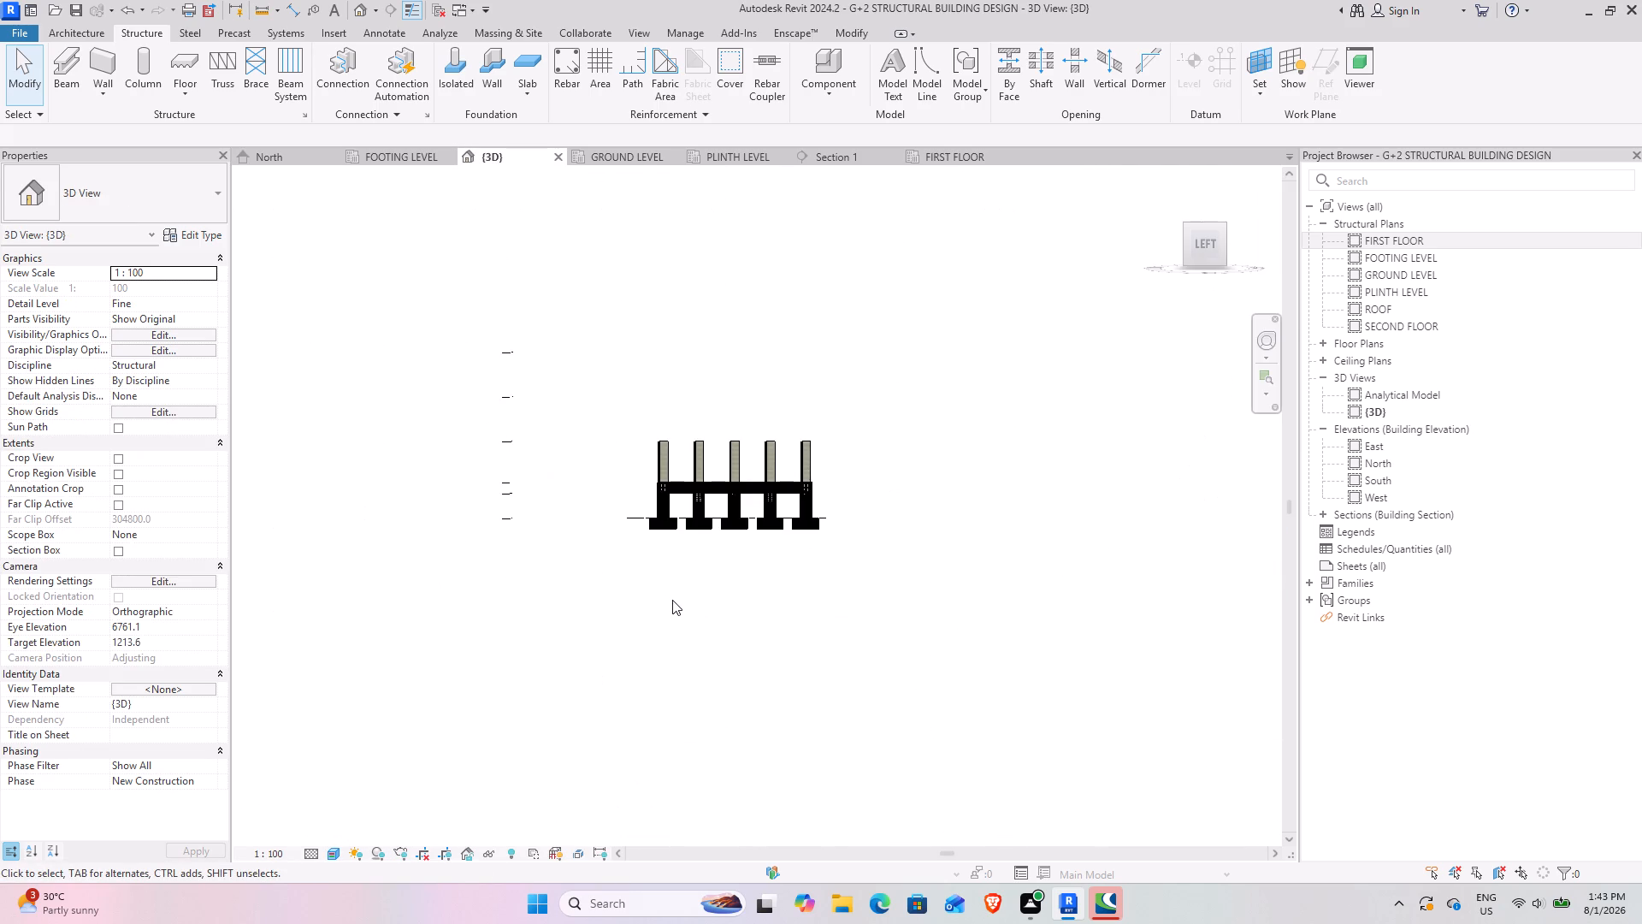
{"action": "middle_click_drag", "start_coordinate": [800, 590], "coordinate": [756, 623], "text": "shift"}
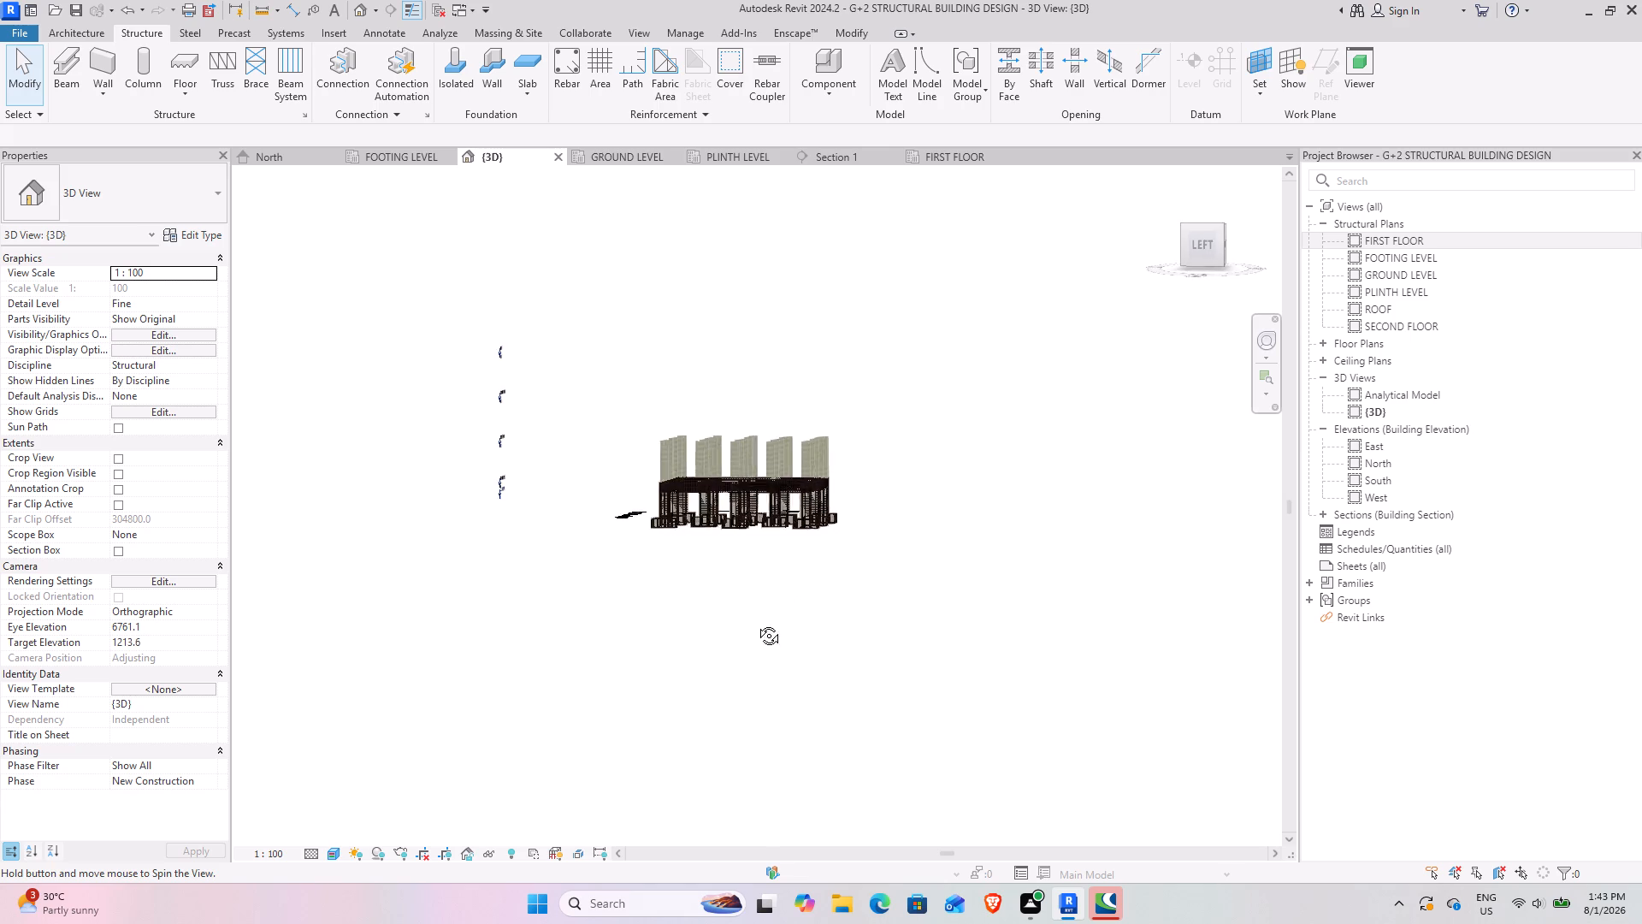
{"action": "middle_click_drag", "start_coordinate": [756, 623], "coordinate": [647, 785], "text": "shift"}
{"action": "scroll", "coordinate": [700, 492], "scroll_direction": "up", "scroll_amount": 8}
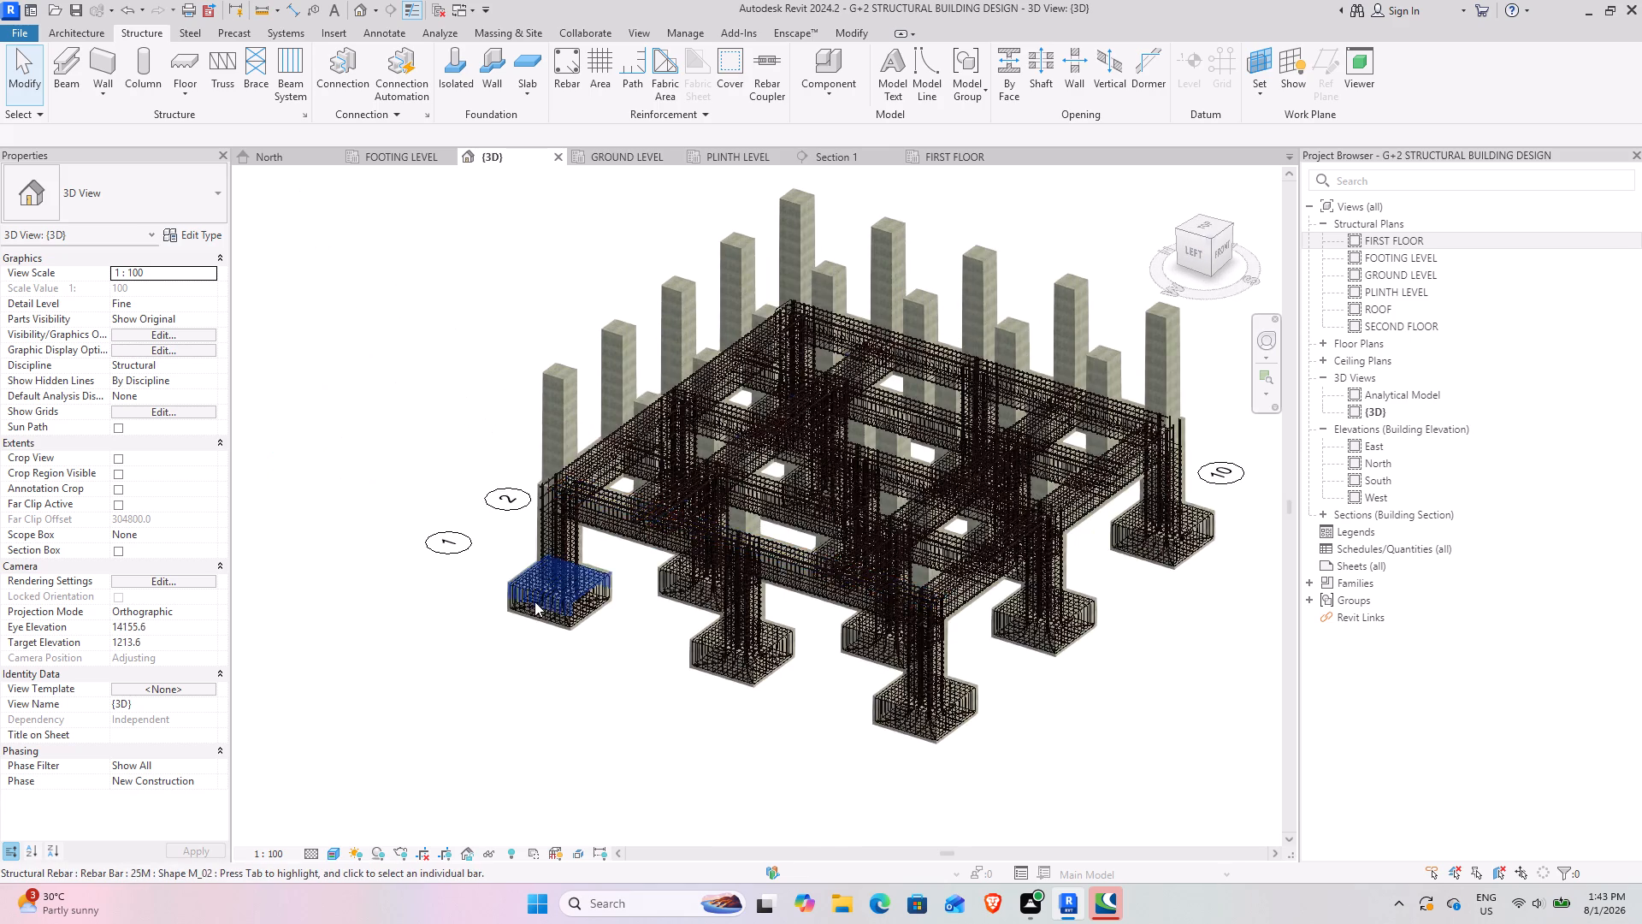
{"action": "middle_click_drag", "start_coordinate": [535, 601], "coordinate": [608, 616], "text": "shift"}
{"action": "scroll", "coordinate": [492, 500], "scroll_direction": "up", "scroll_amount": 8}
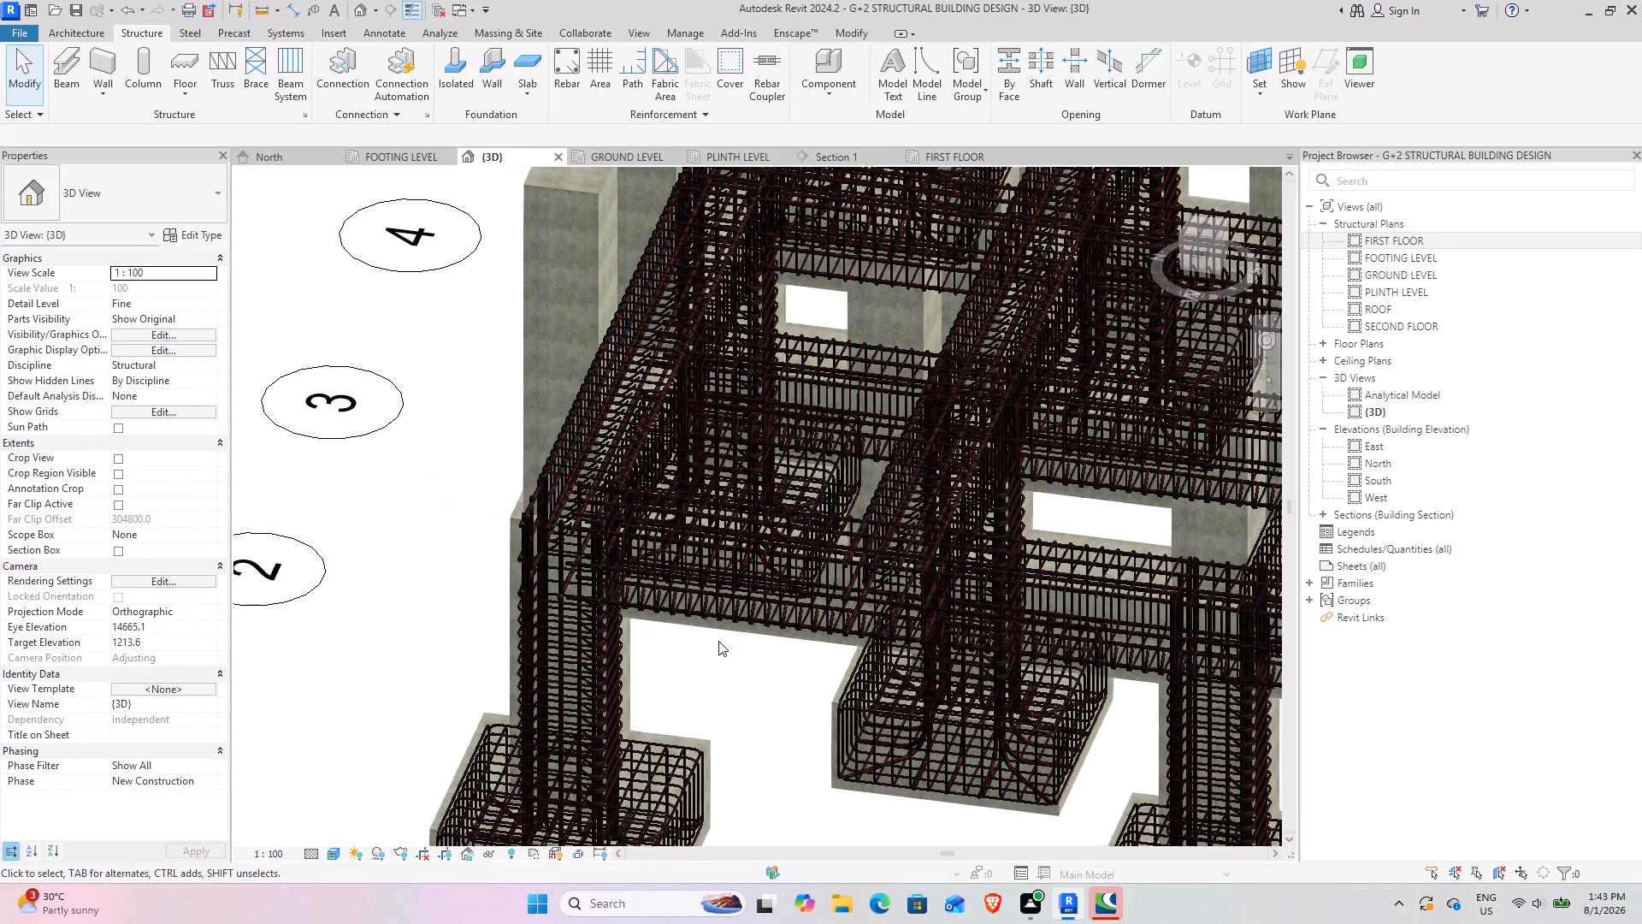
{"action": "scroll", "coordinate": [574, 642], "scroll_direction": "up", "scroll_amount": 1}
{"action": "middle_click_drag", "start_coordinate": [574, 642], "coordinate": [752, 382], "text": "shift"}
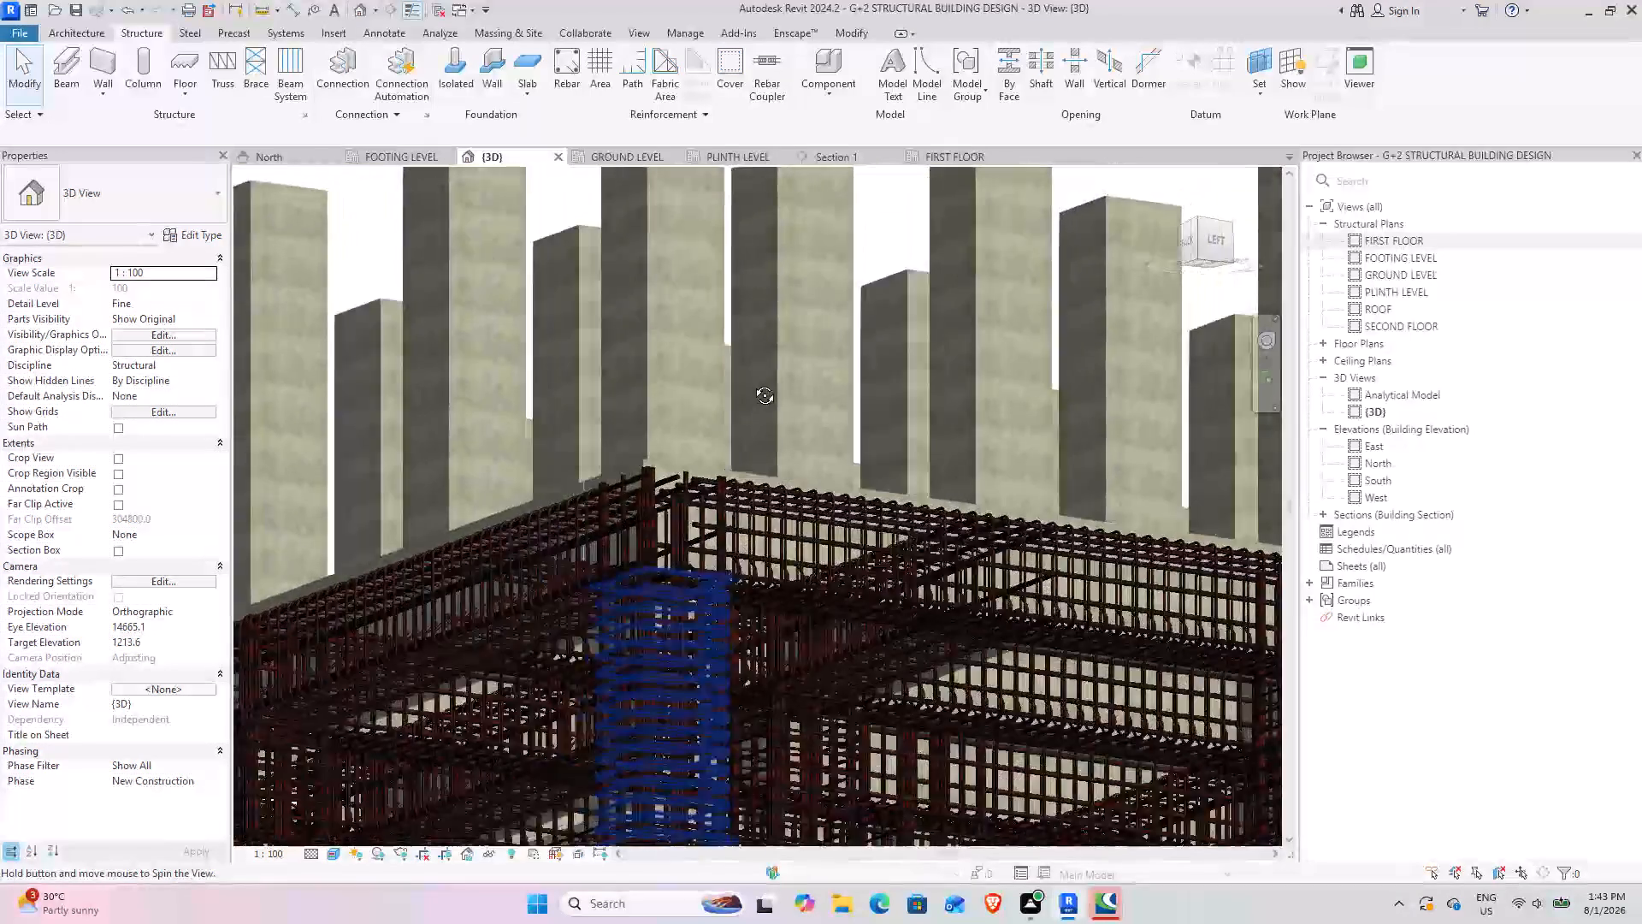
{"action": "middle_click_drag", "start_coordinate": [752, 382], "coordinate": [784, 363], "text": "shift"}
{"action": "scroll", "coordinate": [729, 398], "scroll_direction": "up", "scroll_amount": 4}
{"action": "middle_click_drag", "start_coordinate": [724, 483], "coordinate": [736, 489], "text": "shift"}
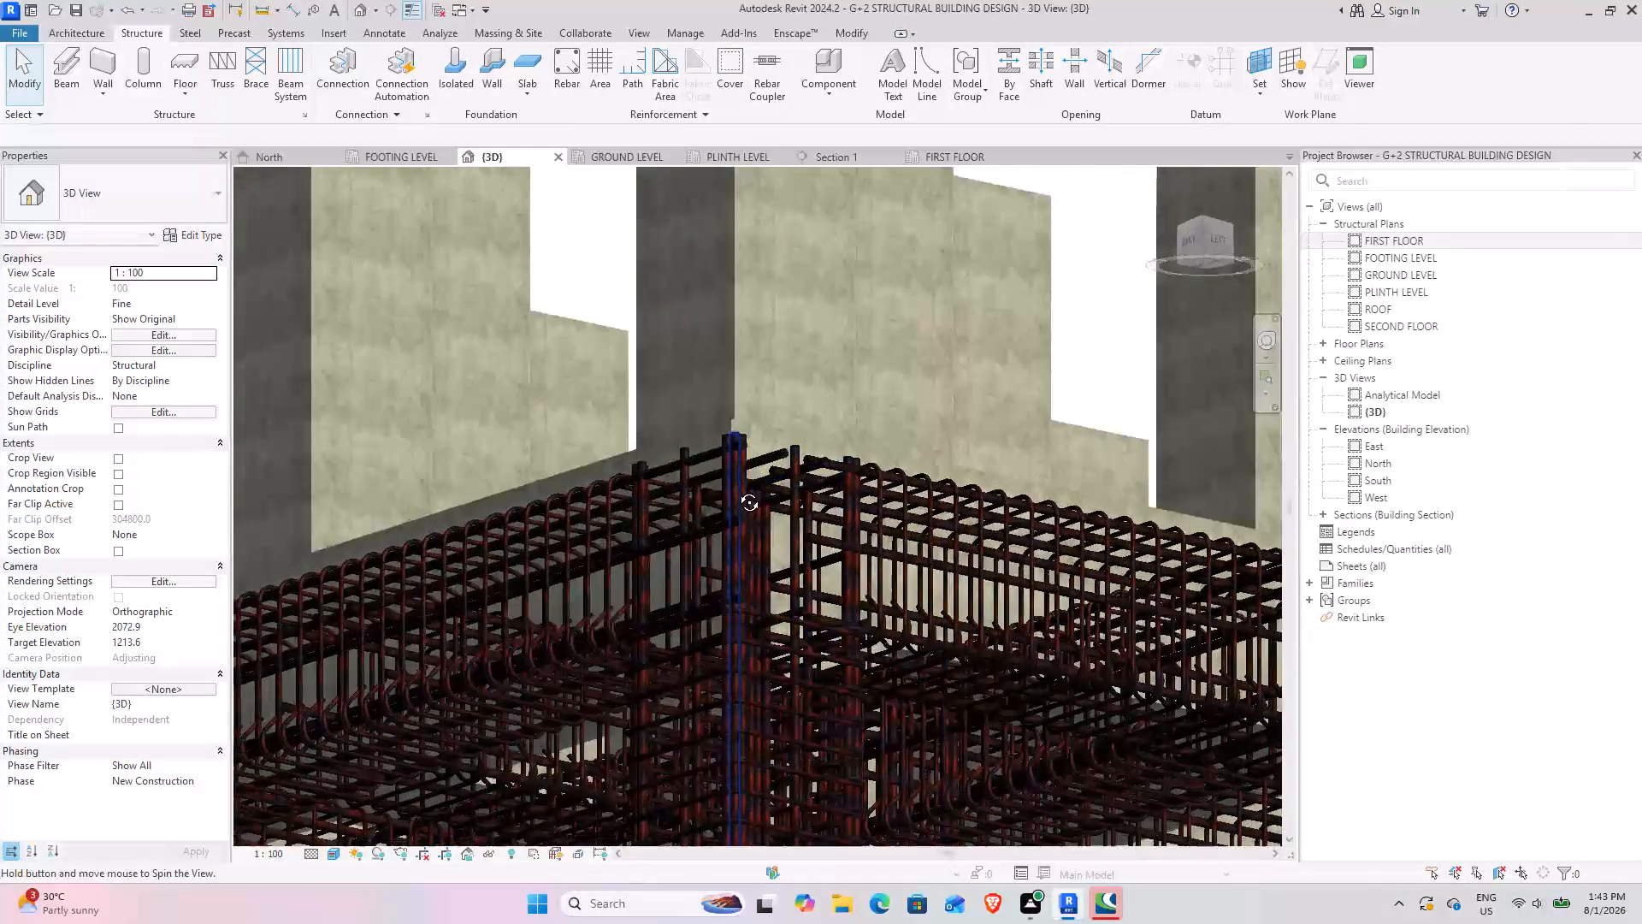
{"action": "middle_click_drag", "start_coordinate": [736, 489], "coordinate": [729, 516], "text": "shift"}
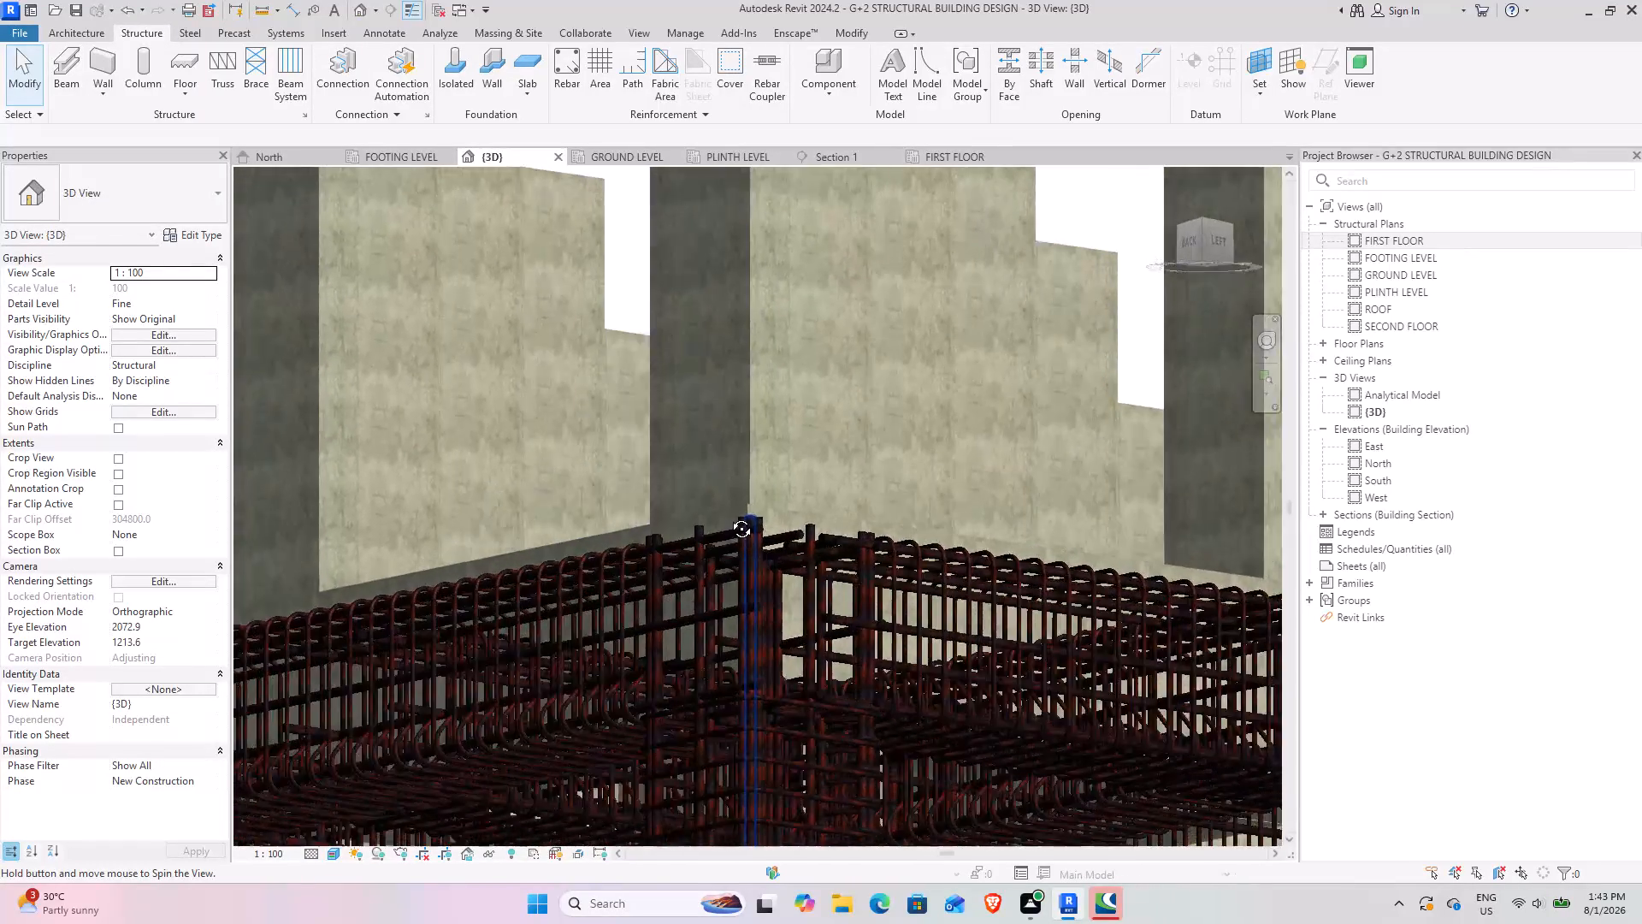
{"action": "middle_click_drag", "start_coordinate": [729, 516], "coordinate": [779, 493], "text": "shift"}
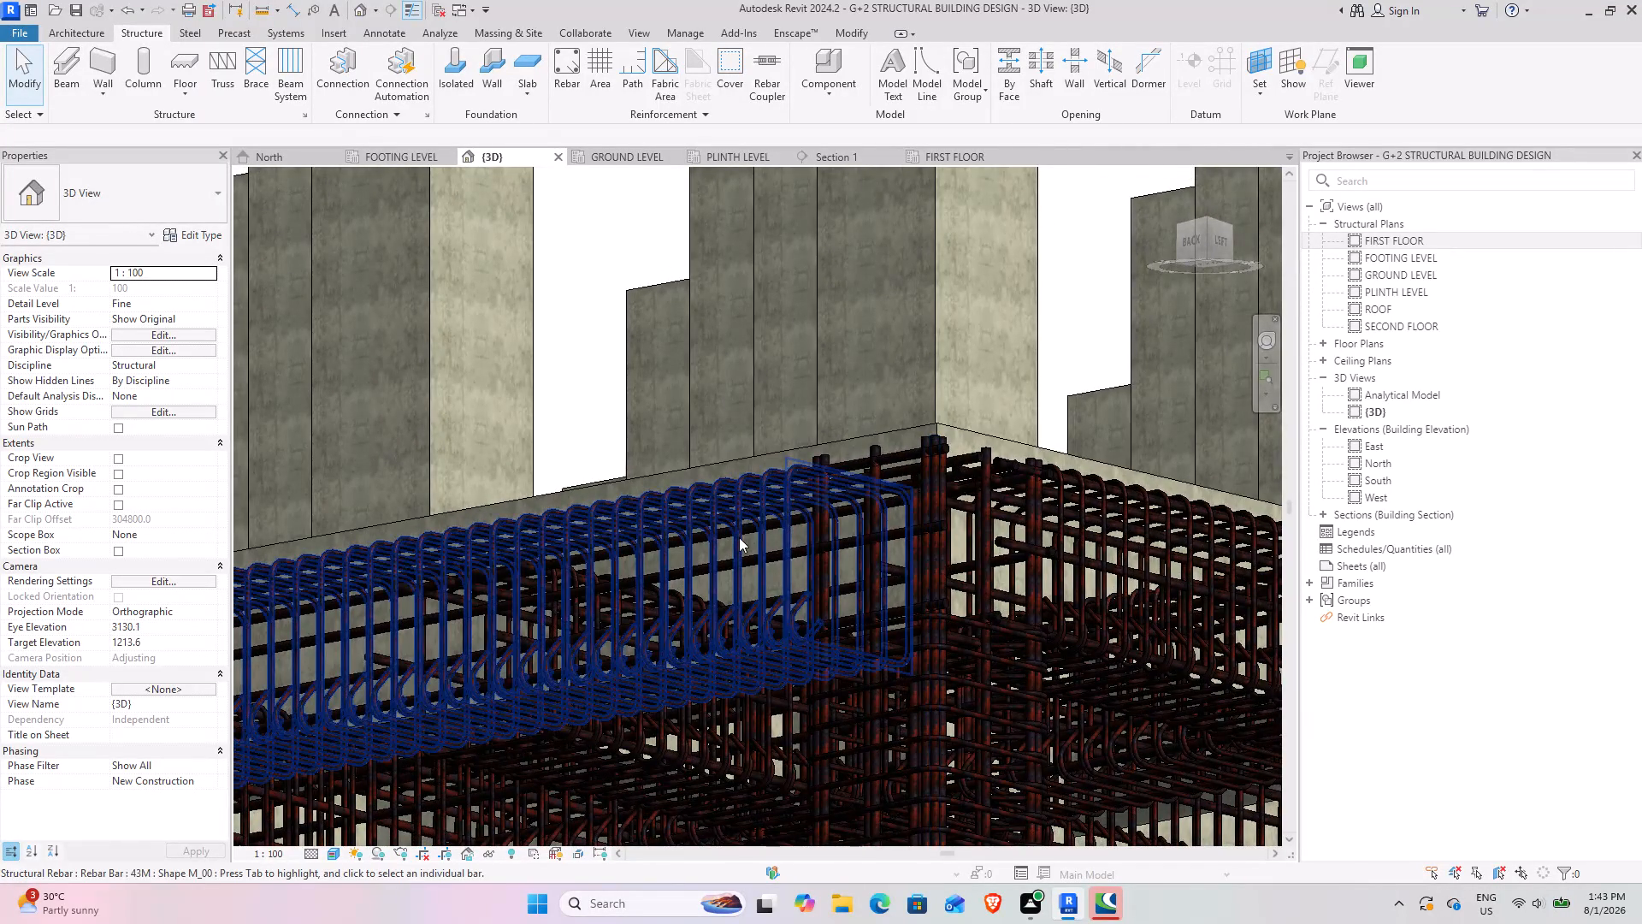
Examine the ground-to-first-floor columns against the reinforced frame and footings from several 3D angles.
{"action": "middle_click_drag", "start_coordinate": [750, 500], "coordinate": [682, 554], "text": "shift"}
{"action": "scroll", "coordinate": [688, 542], "scroll_direction": "down", "scroll_amount": 10}
{"action": "middle_click_drag", "start_coordinate": [700, 538], "coordinate": [549, 512], "text": "shift"}
{"action": "middle_click_drag", "start_coordinate": [494, 636], "coordinate": [535, 538]}
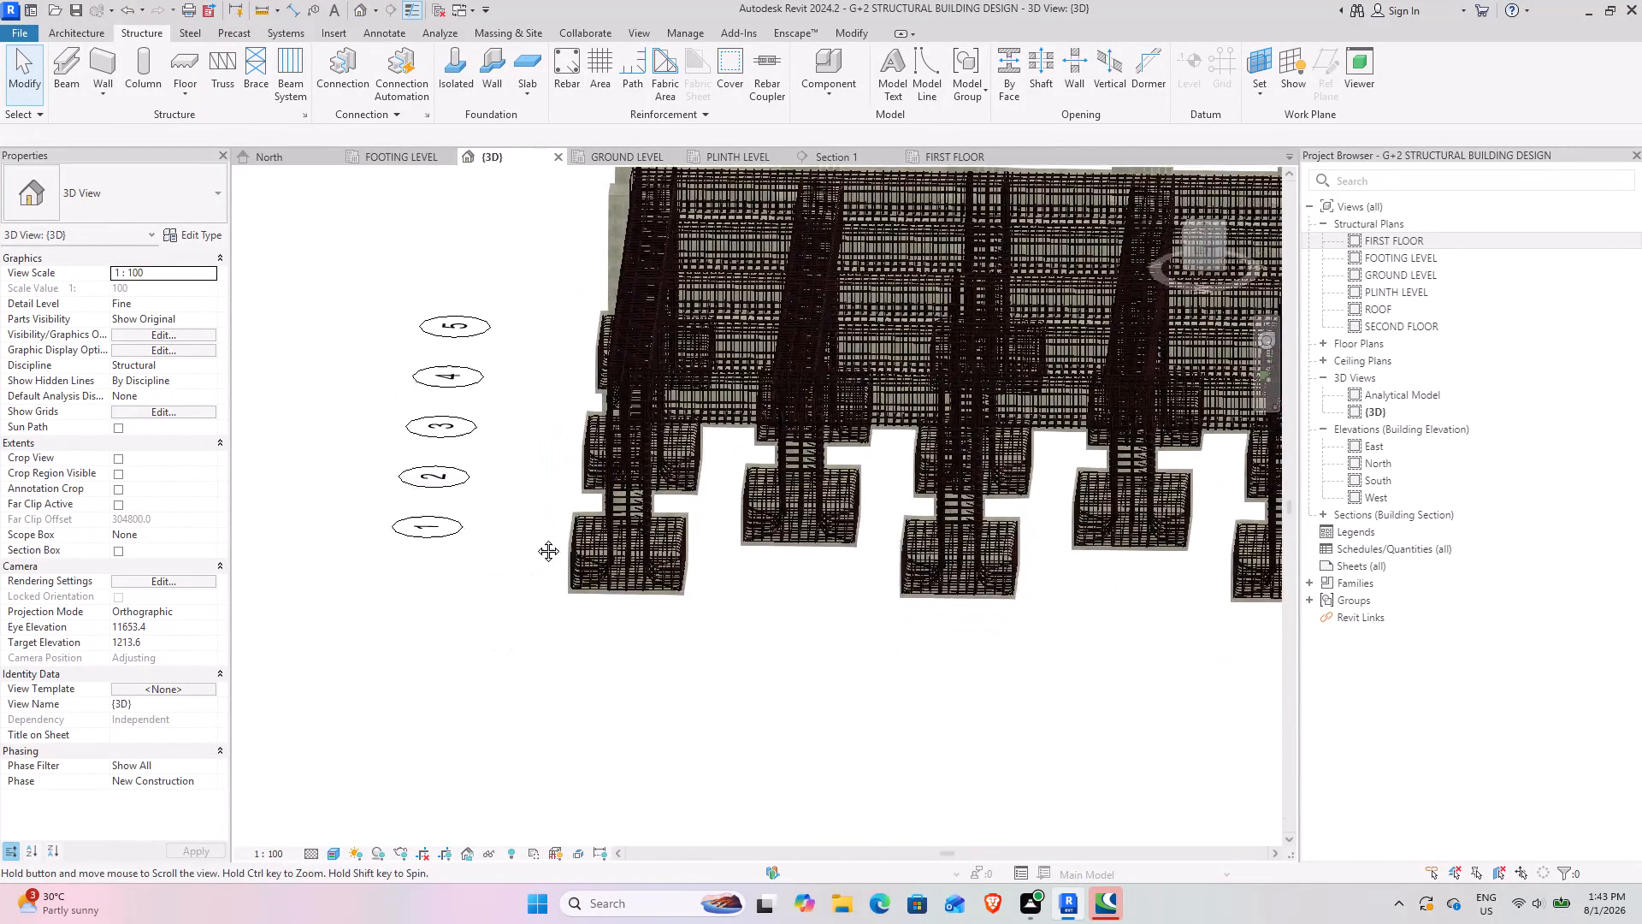
{"action": "middle_click_drag", "start_coordinate": [535, 538], "coordinate": [611, 336]}
{"action": "scroll", "coordinate": [603, 351], "scroll_direction": "down", "scroll_amount": 3}
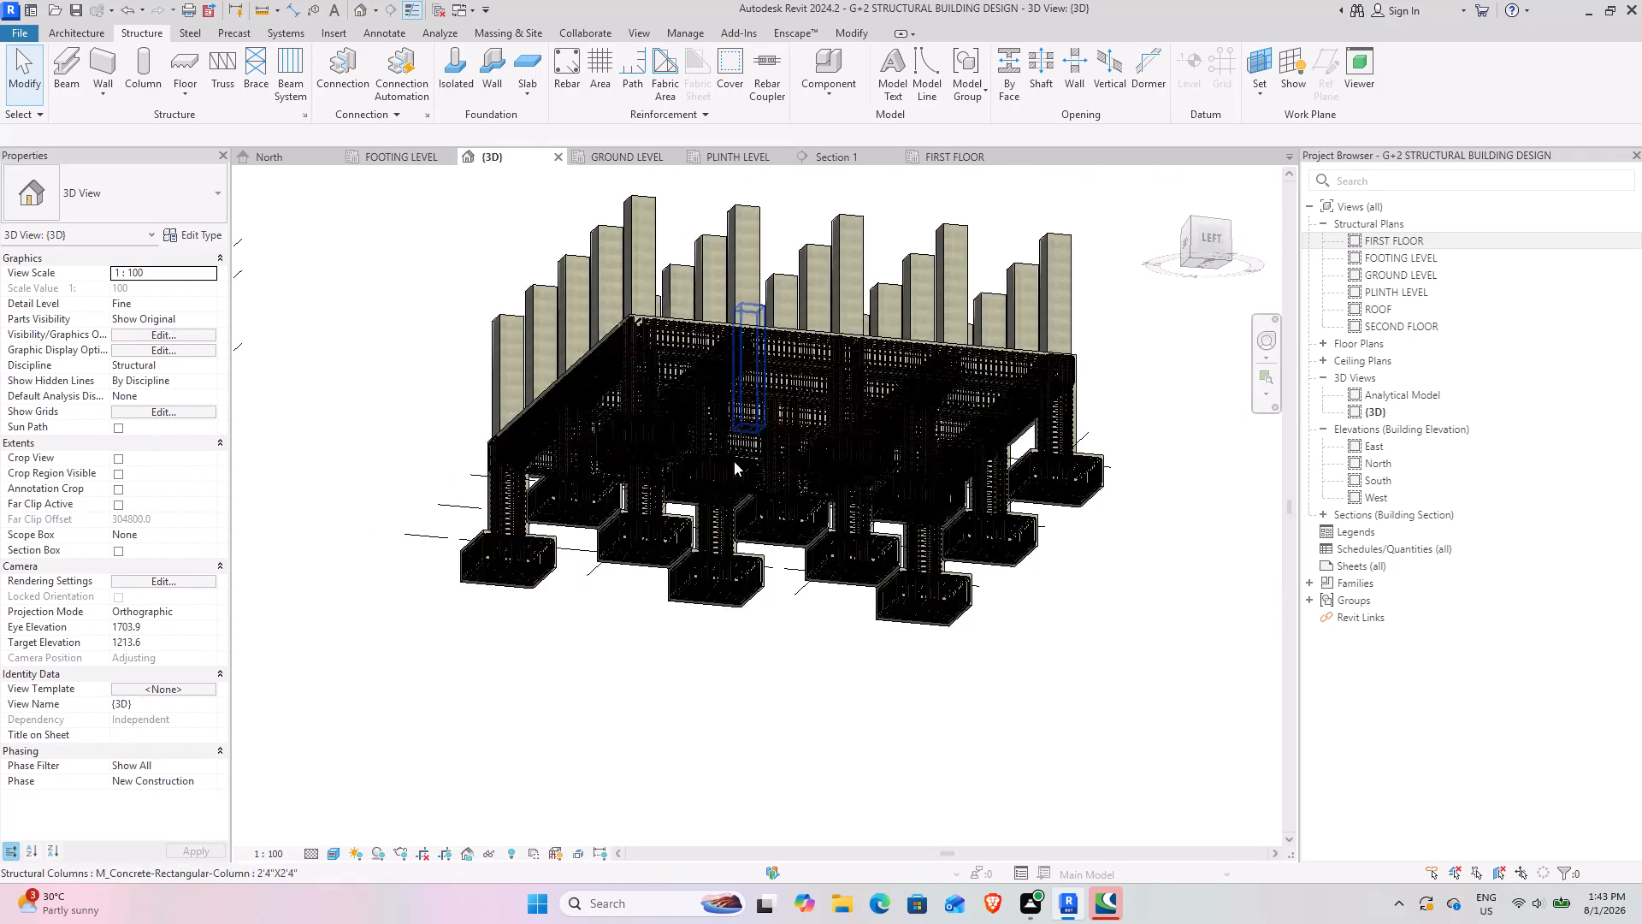
{"action": "middle_click_drag", "start_coordinate": [739, 464], "coordinate": [615, 668], "text": "shift"}
{"action": "middle_click_drag", "start_coordinate": [718, 524], "coordinate": [627, 574], "text": "shift"}
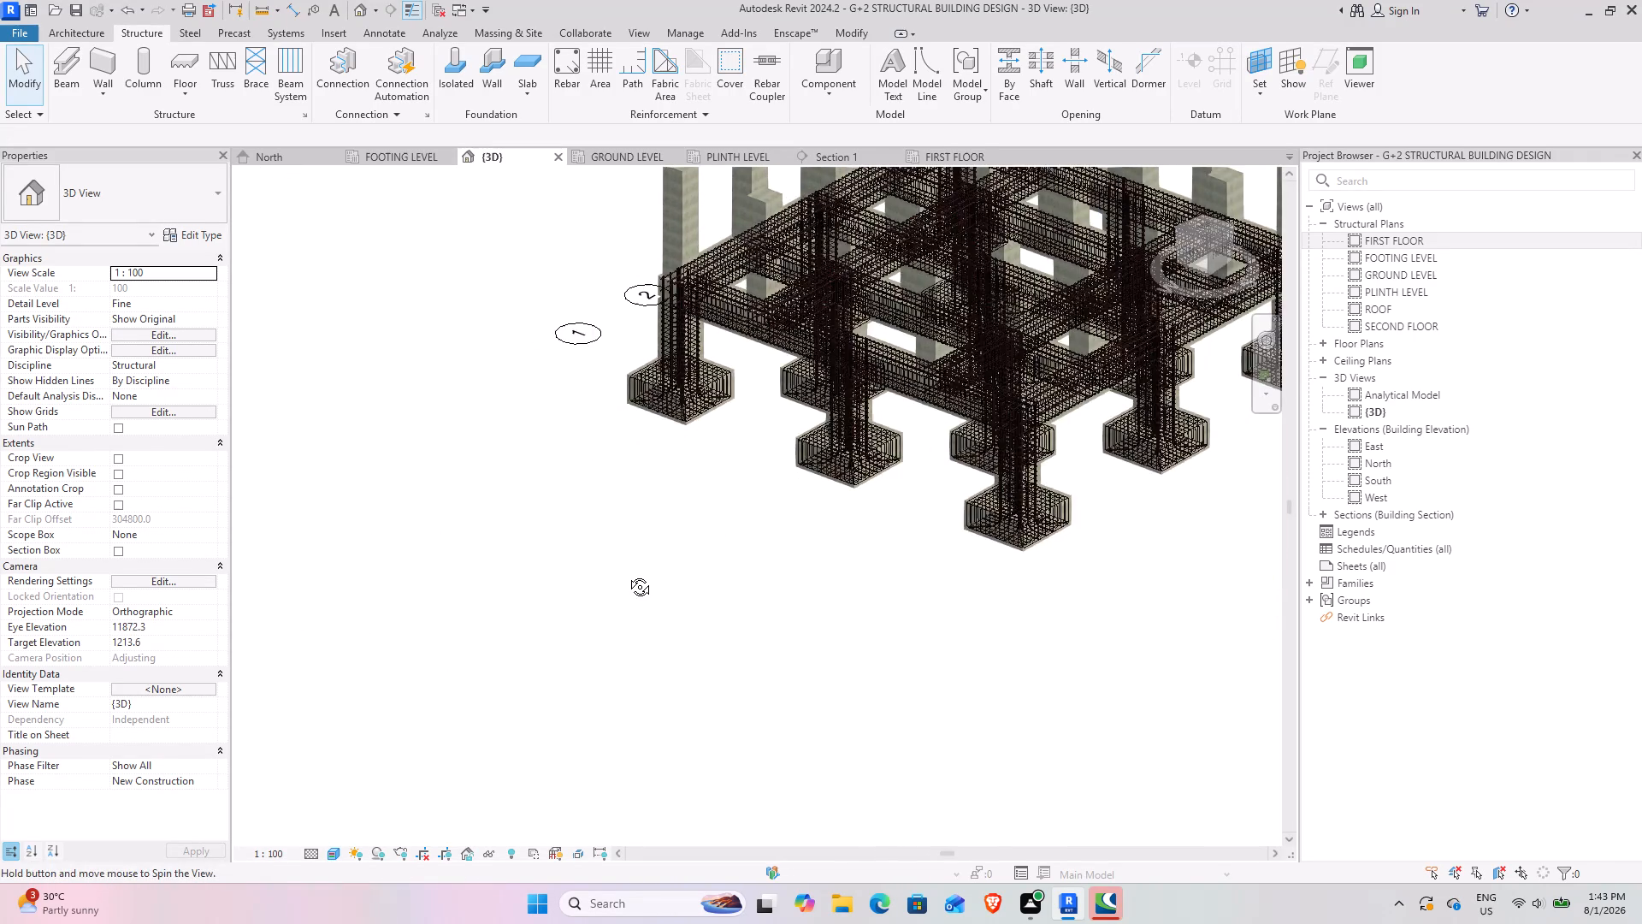
{"action": "middle_click_drag", "start_coordinate": [627, 574], "coordinate": [623, 574], "text": "shift"}
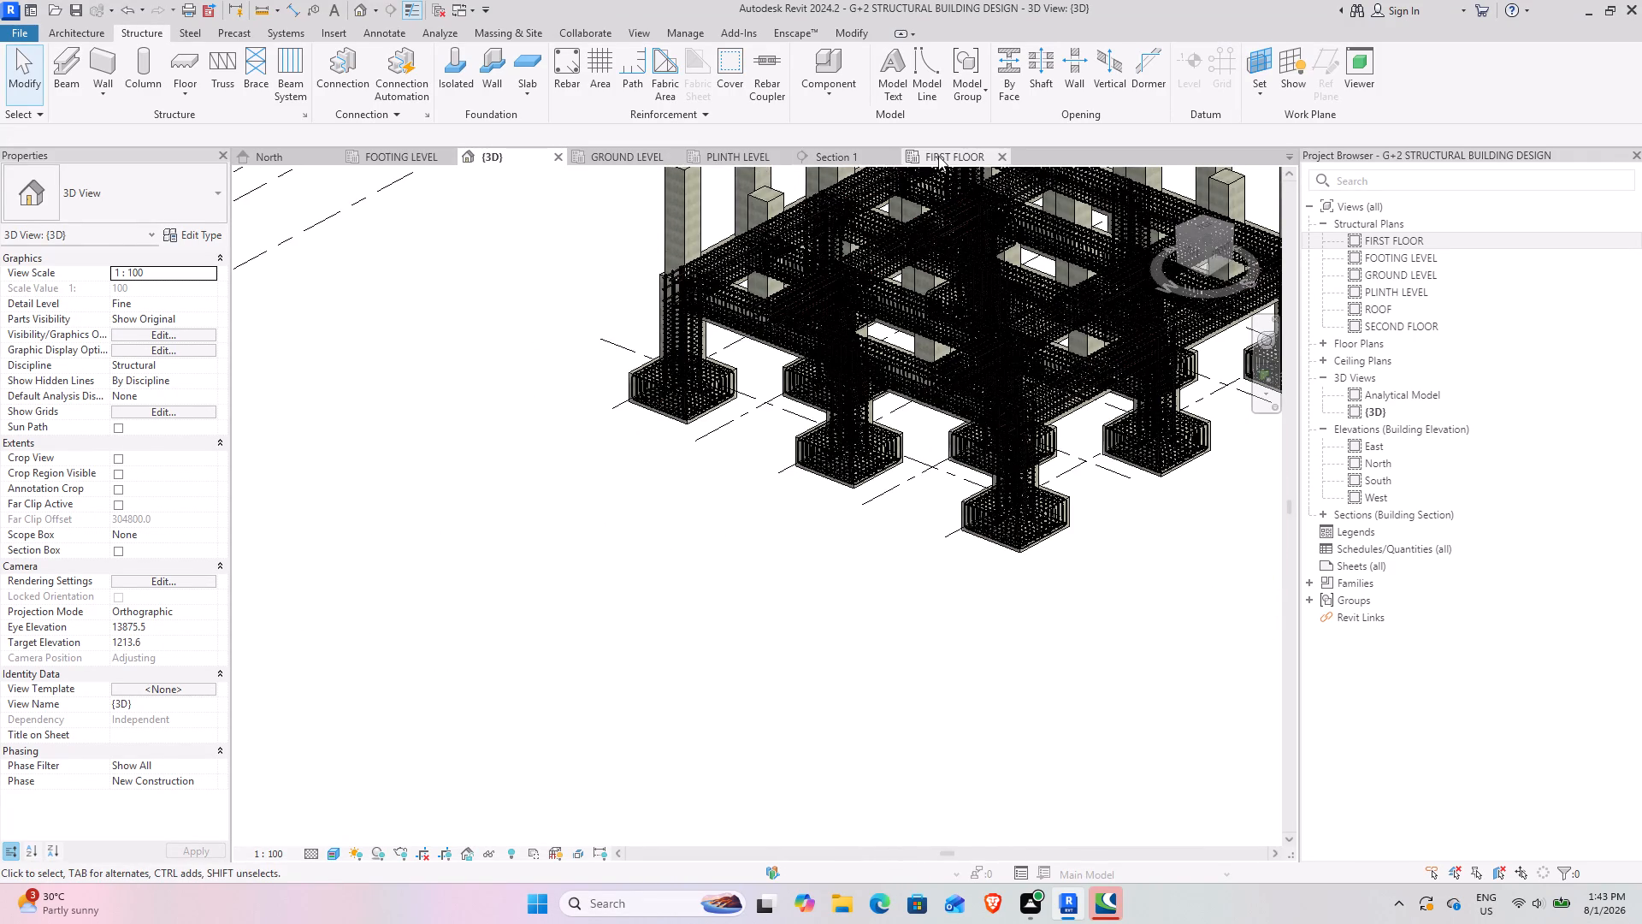
In the FIRST FLOOR structural plan, adjust the visual style and set the detail level to Fine.
{"action": "left_click", "coordinate": [966, 157]}
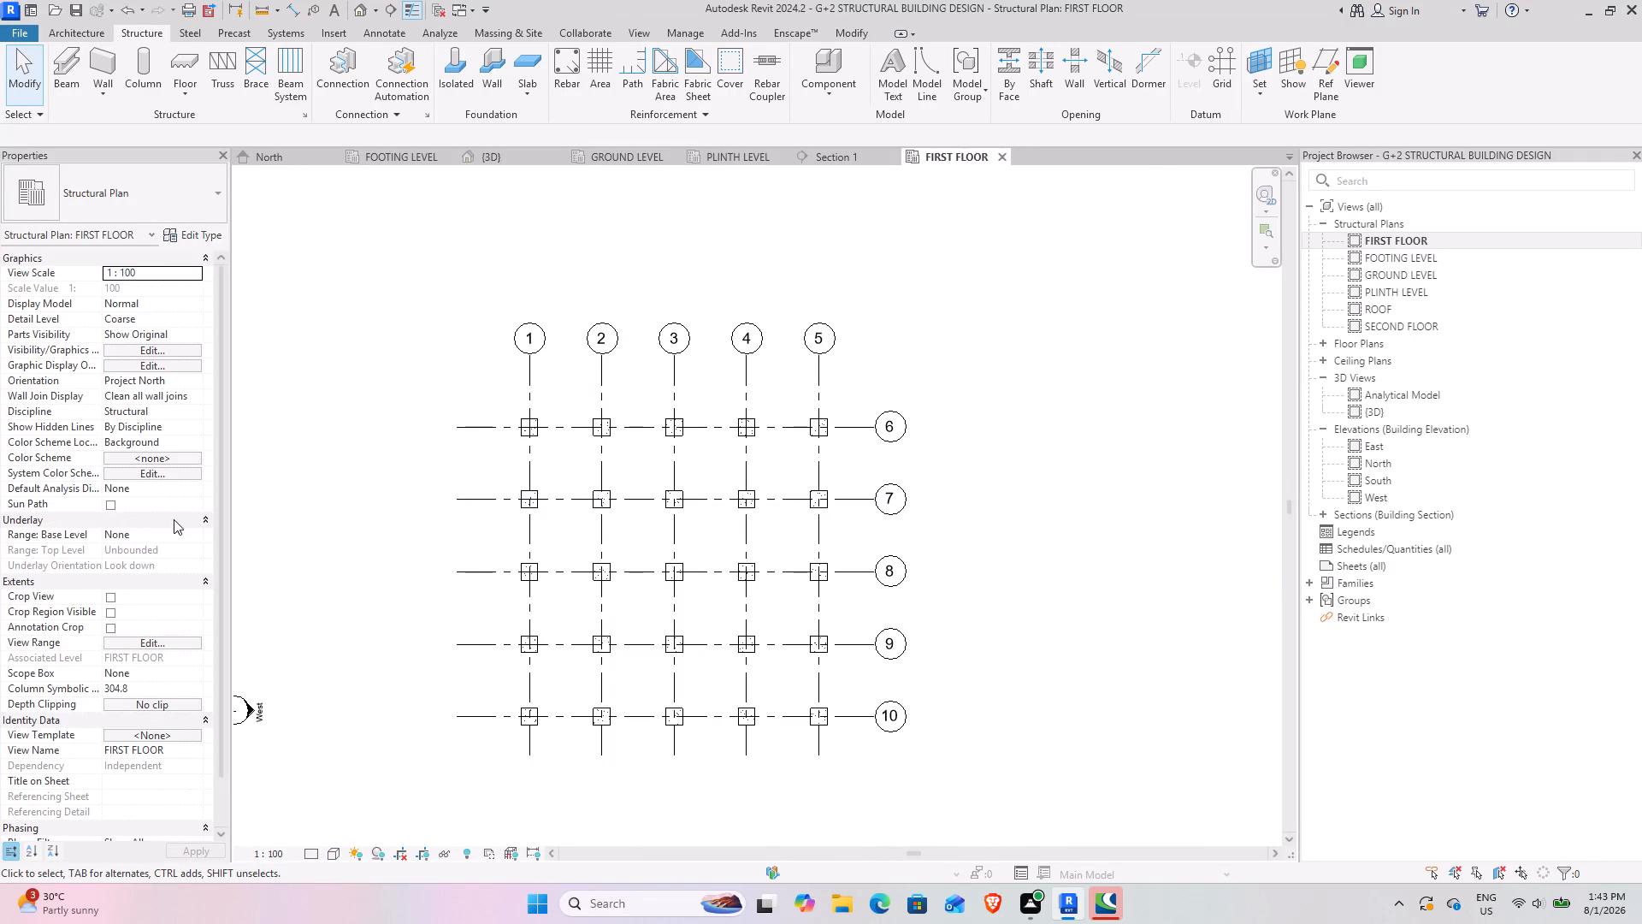
{"action": "left_click", "coordinate": [323, 853]}
{"action": "left_click", "coordinate": [329, 853]}
{"action": "left_click", "coordinate": [369, 750]}
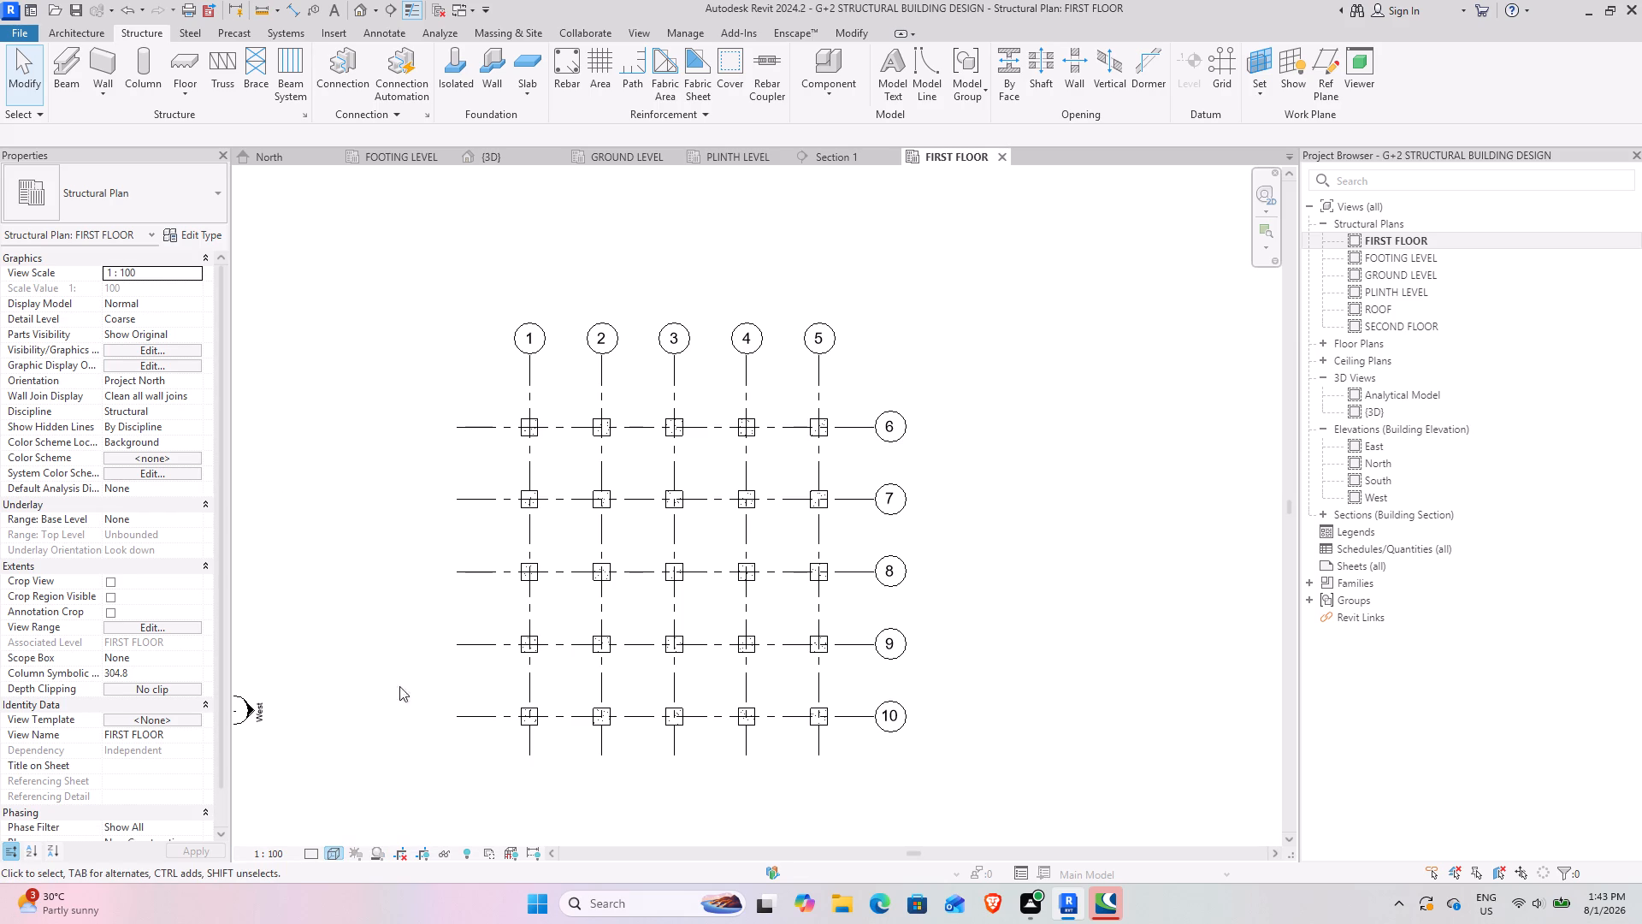
{"action": "left_click", "coordinate": [316, 852]}
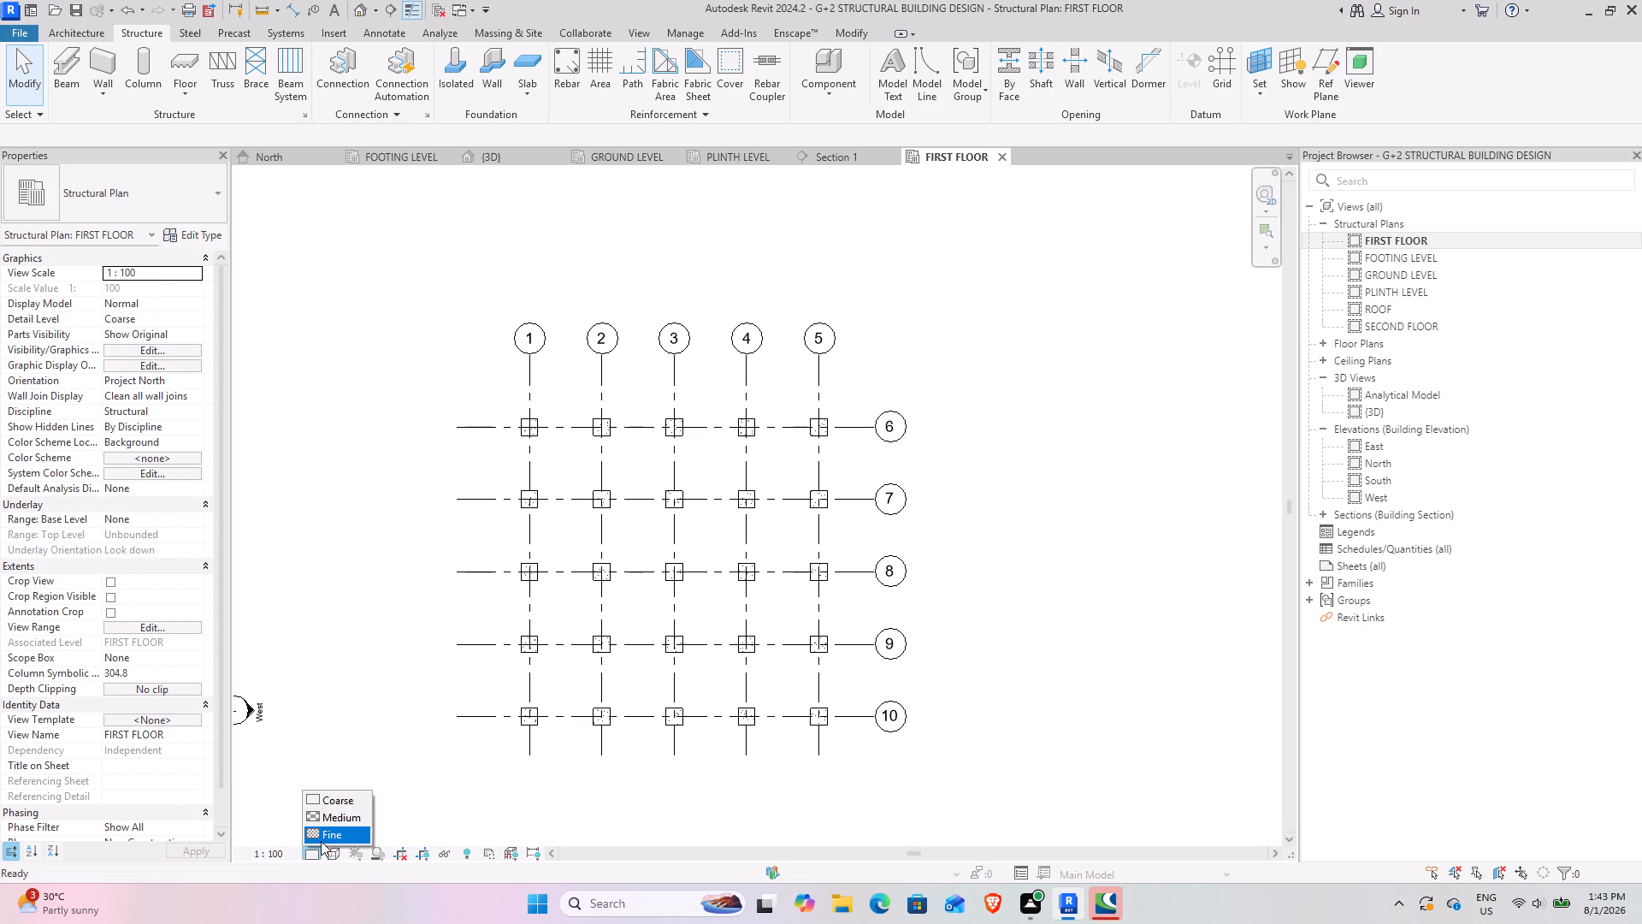
{"action": "left_click", "coordinate": [322, 836]}
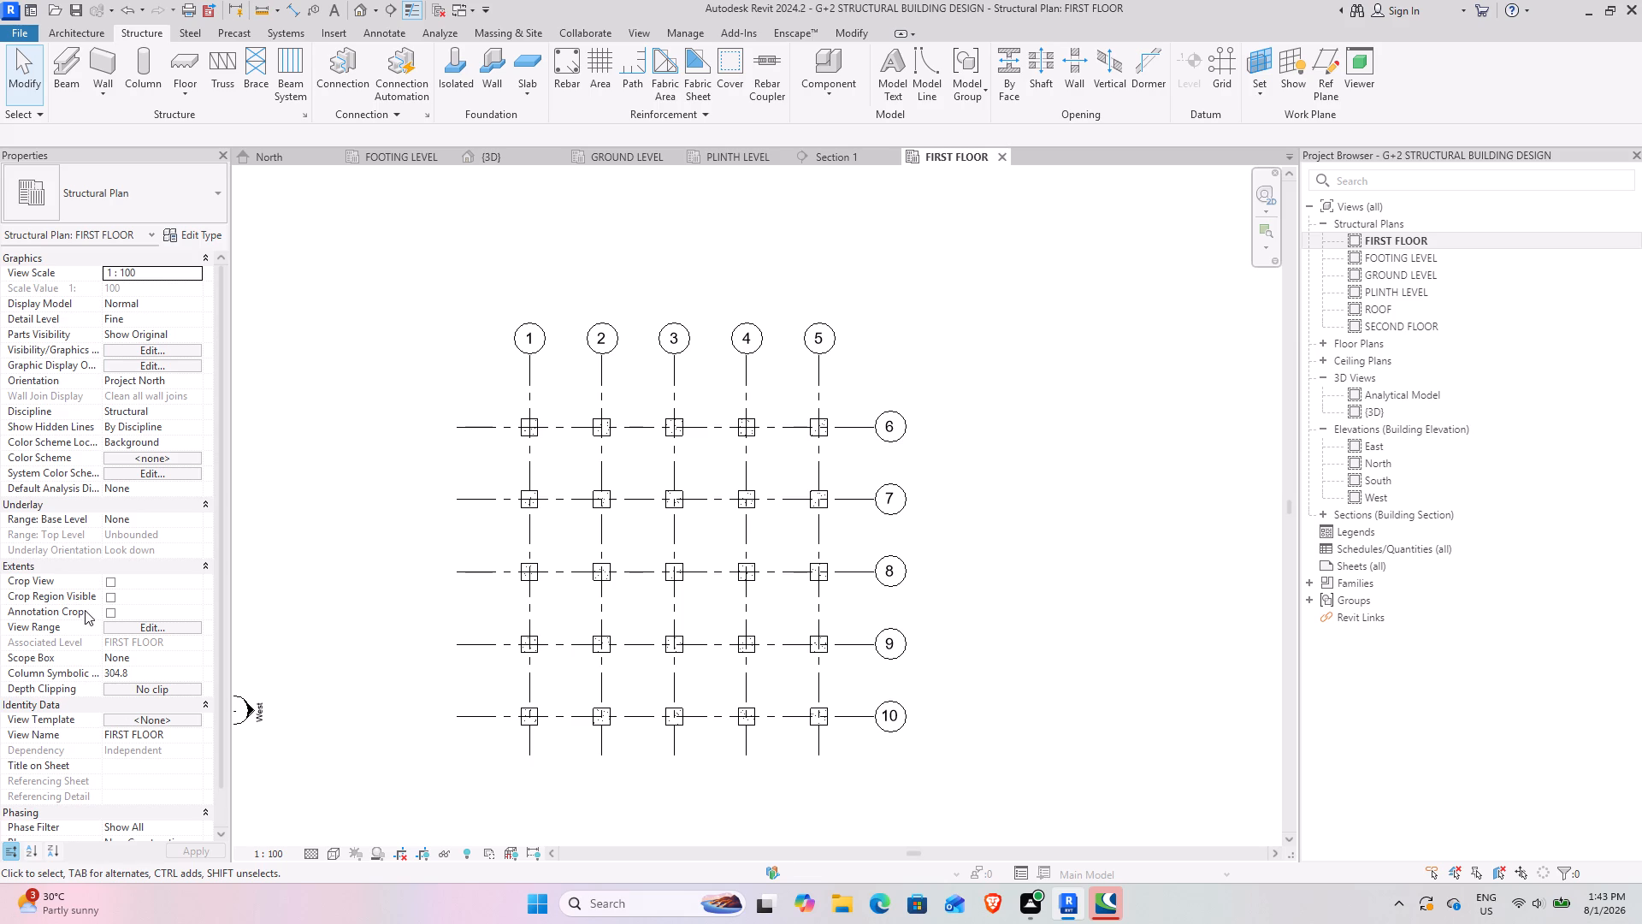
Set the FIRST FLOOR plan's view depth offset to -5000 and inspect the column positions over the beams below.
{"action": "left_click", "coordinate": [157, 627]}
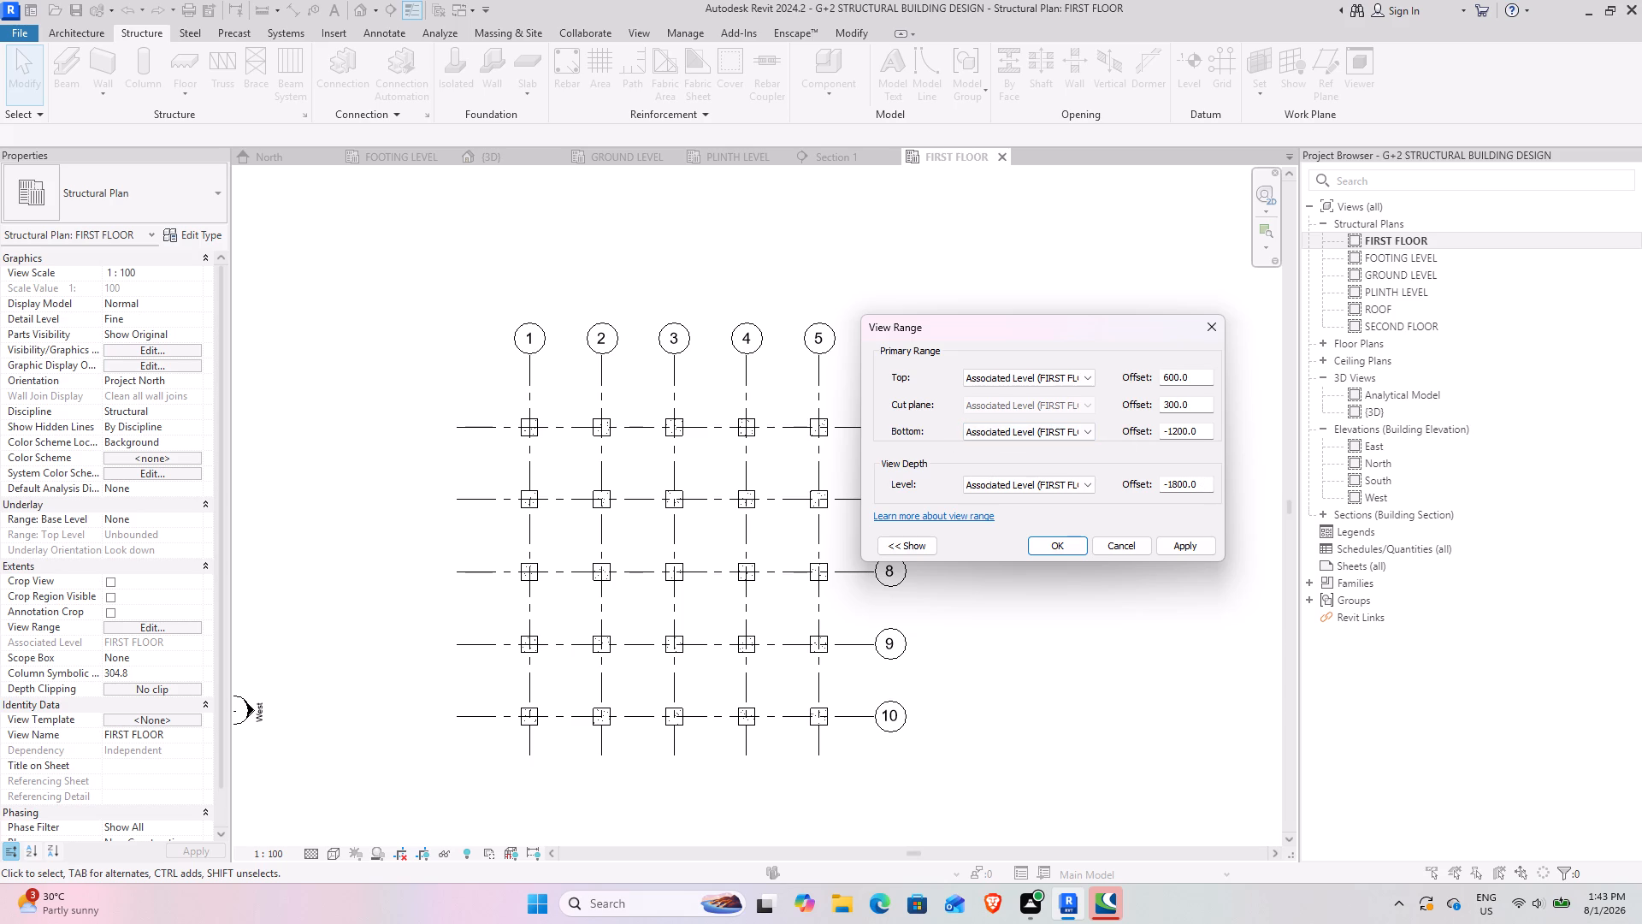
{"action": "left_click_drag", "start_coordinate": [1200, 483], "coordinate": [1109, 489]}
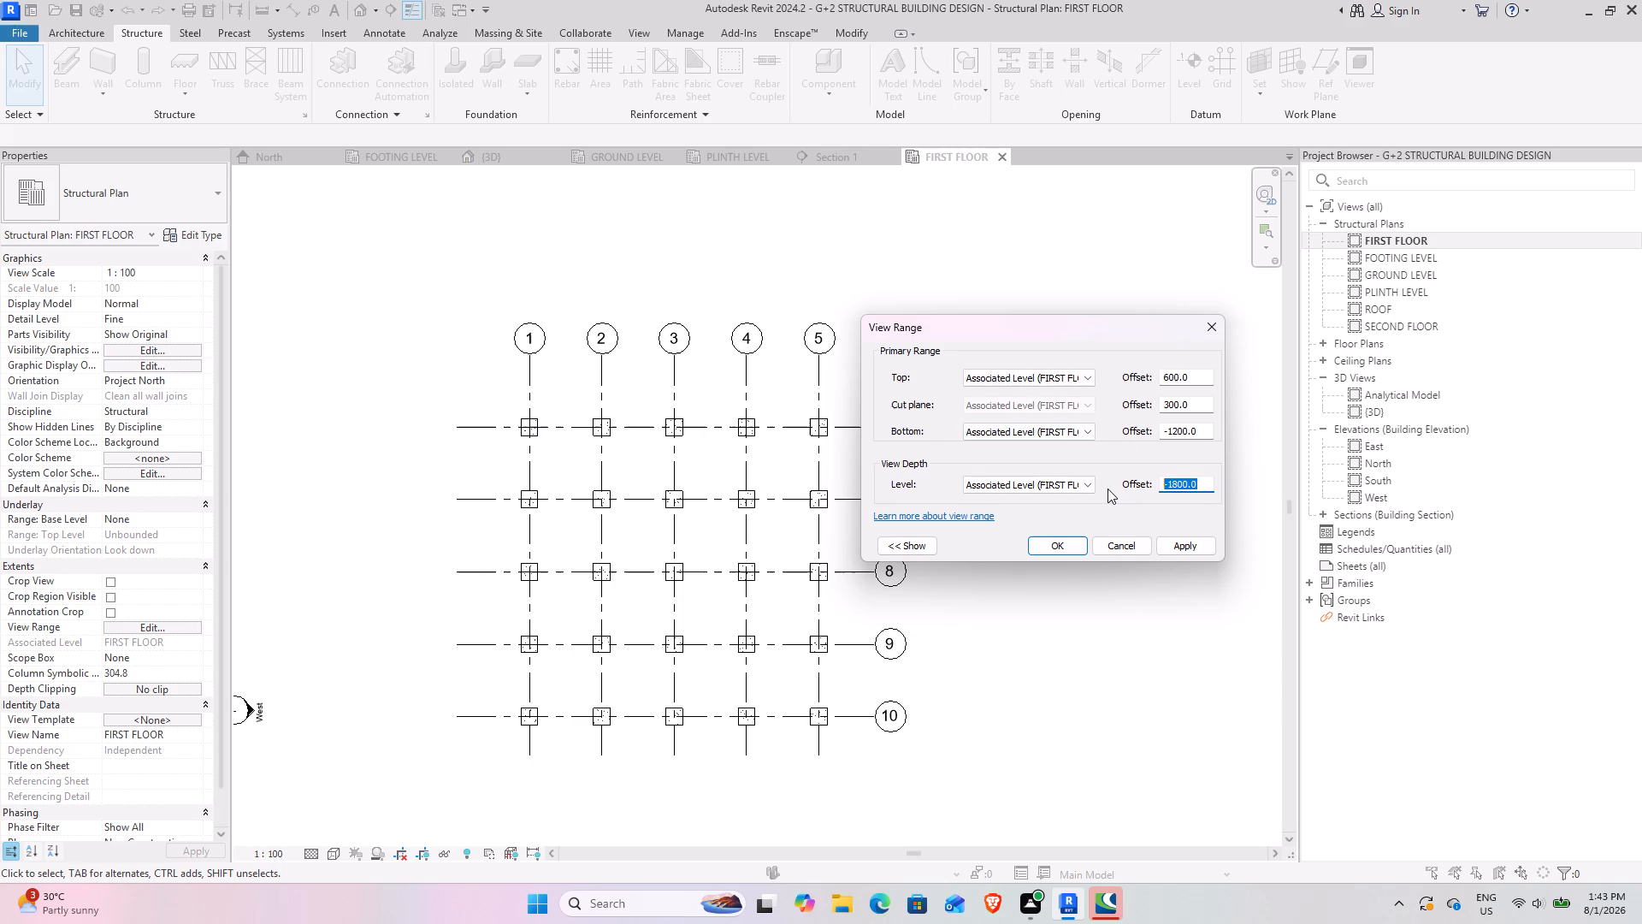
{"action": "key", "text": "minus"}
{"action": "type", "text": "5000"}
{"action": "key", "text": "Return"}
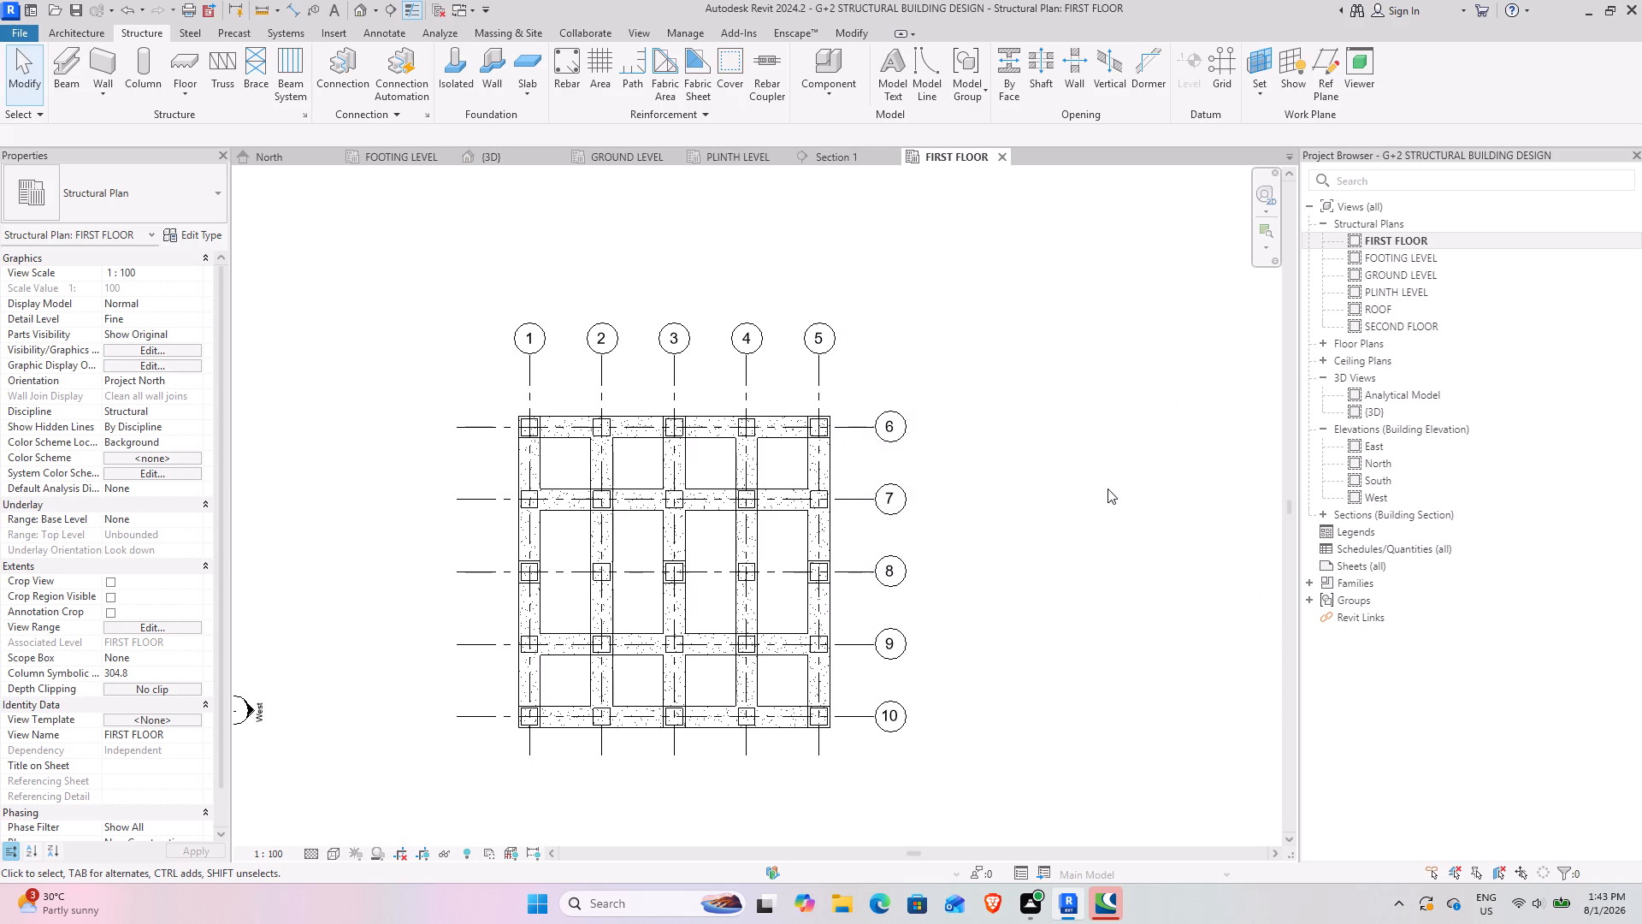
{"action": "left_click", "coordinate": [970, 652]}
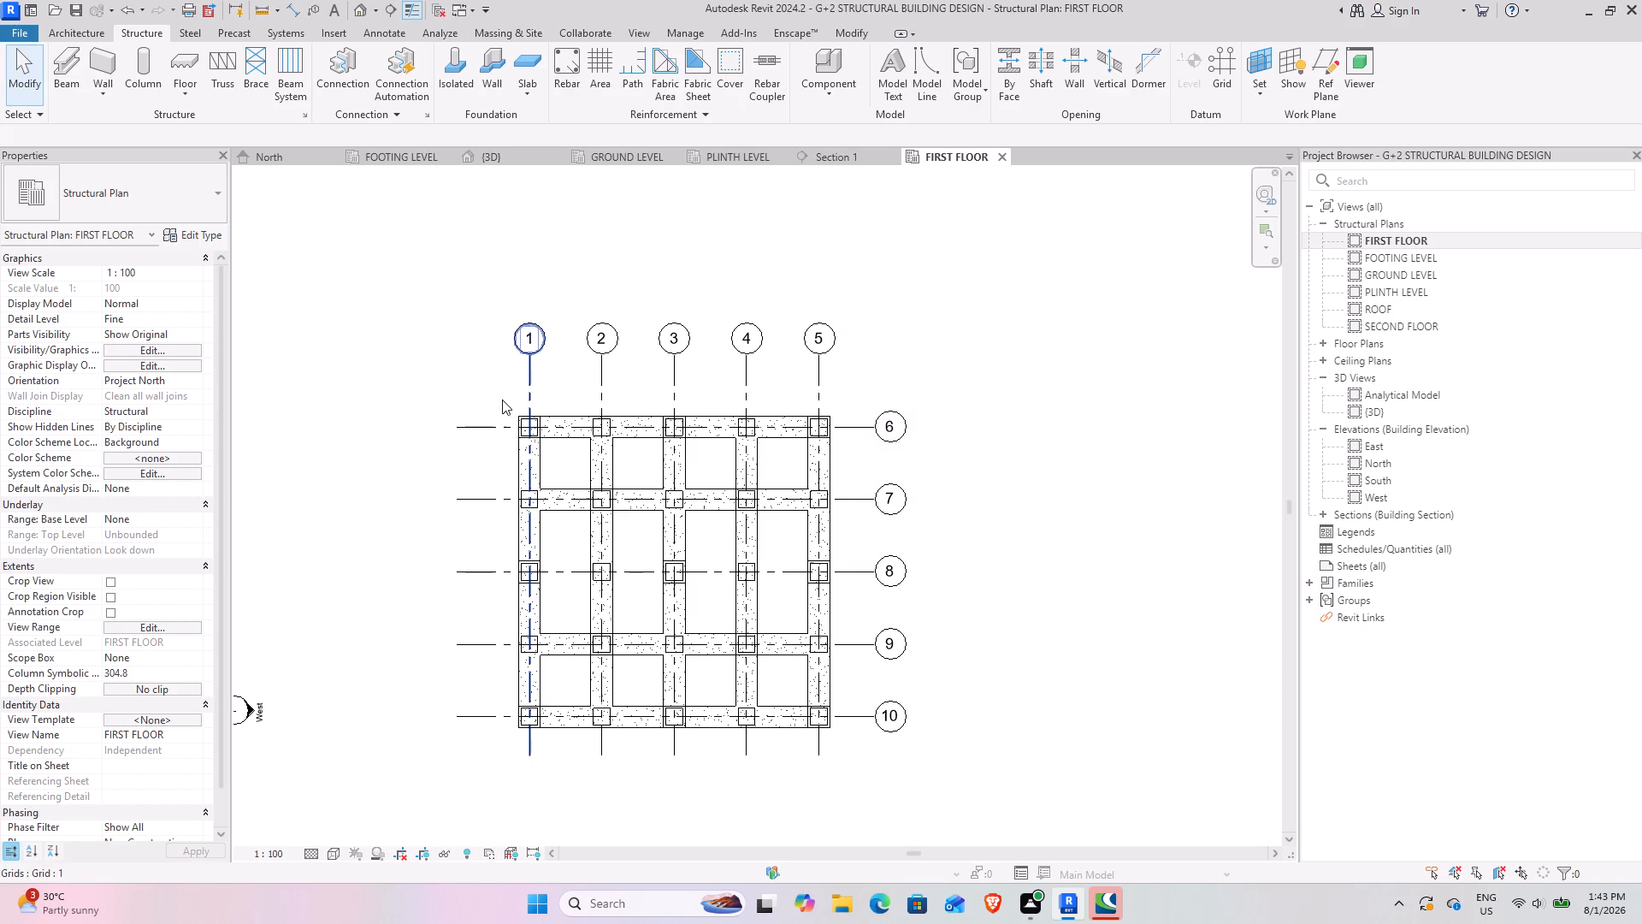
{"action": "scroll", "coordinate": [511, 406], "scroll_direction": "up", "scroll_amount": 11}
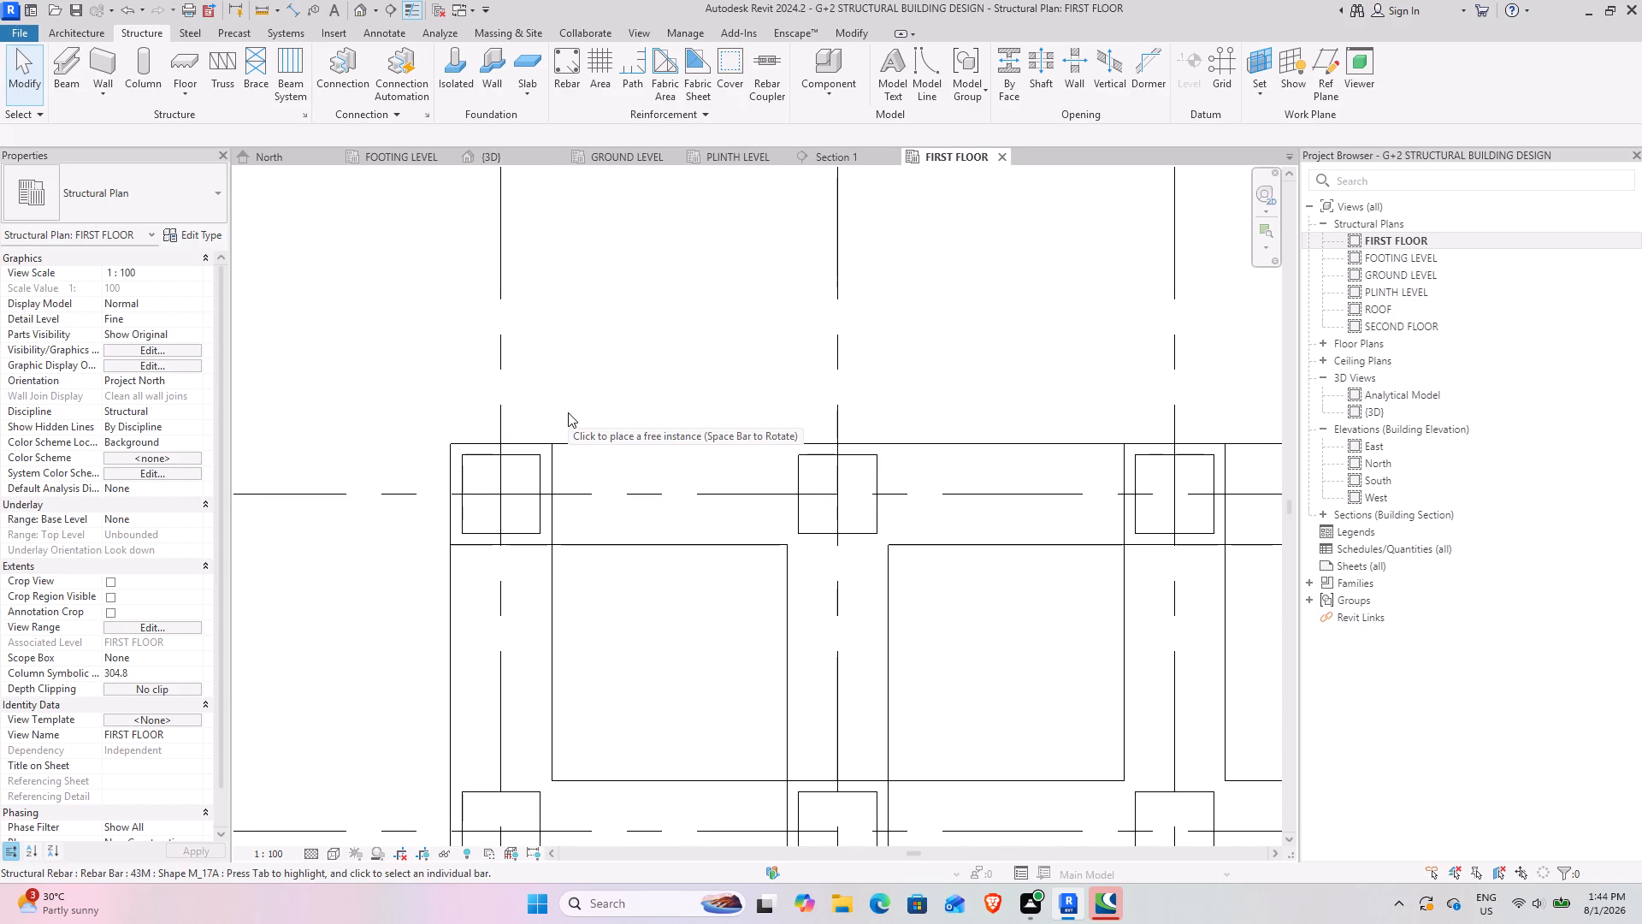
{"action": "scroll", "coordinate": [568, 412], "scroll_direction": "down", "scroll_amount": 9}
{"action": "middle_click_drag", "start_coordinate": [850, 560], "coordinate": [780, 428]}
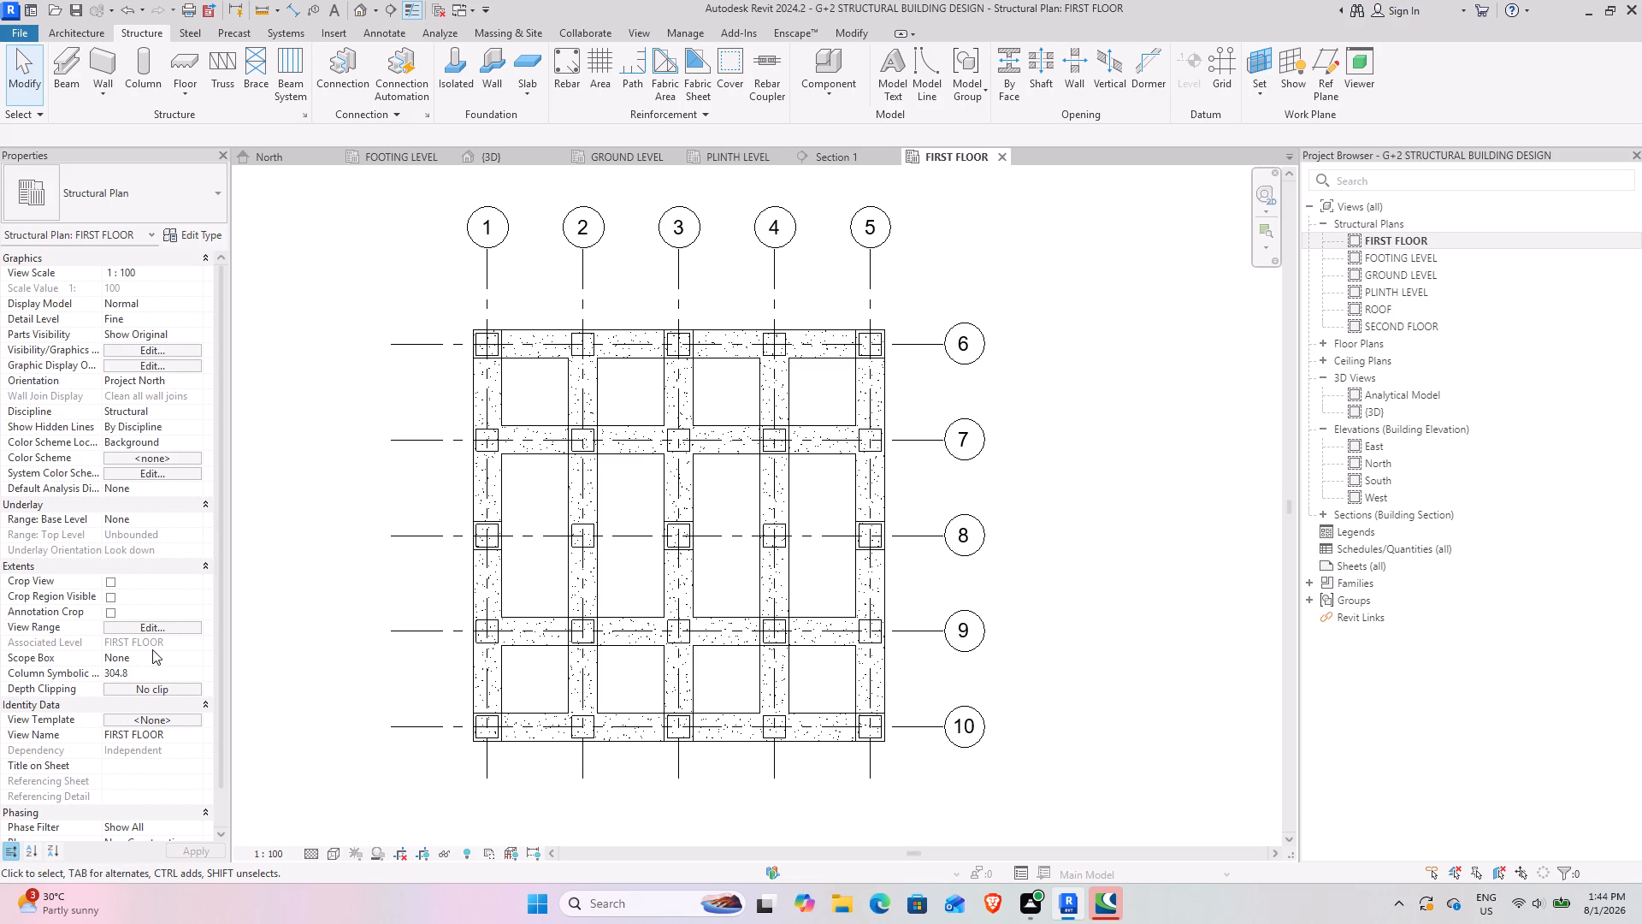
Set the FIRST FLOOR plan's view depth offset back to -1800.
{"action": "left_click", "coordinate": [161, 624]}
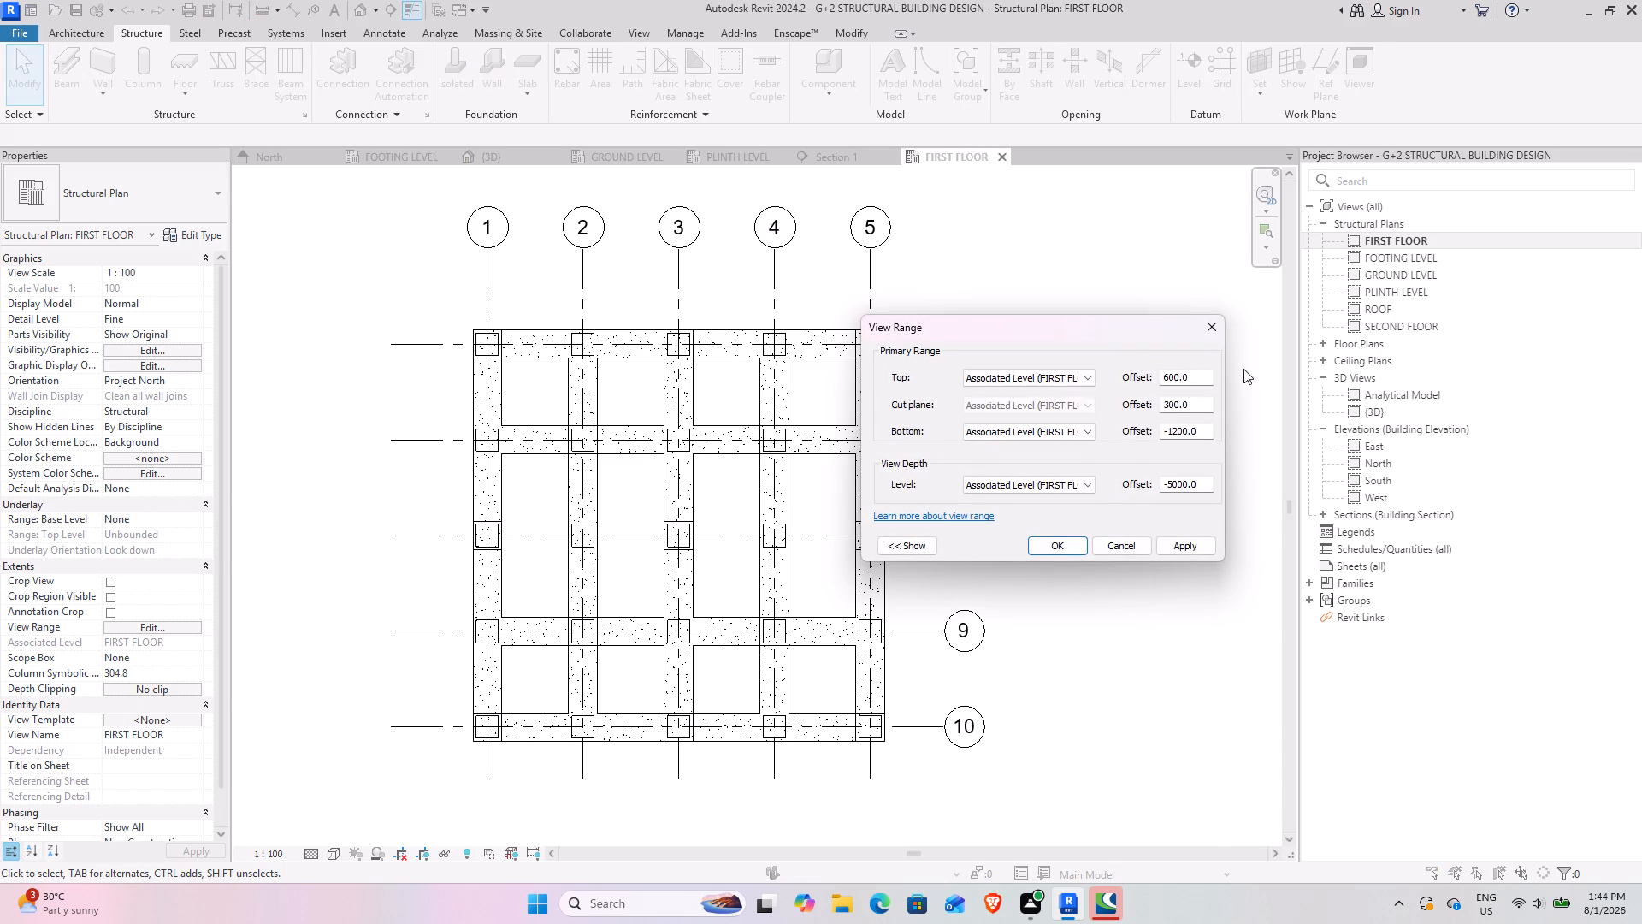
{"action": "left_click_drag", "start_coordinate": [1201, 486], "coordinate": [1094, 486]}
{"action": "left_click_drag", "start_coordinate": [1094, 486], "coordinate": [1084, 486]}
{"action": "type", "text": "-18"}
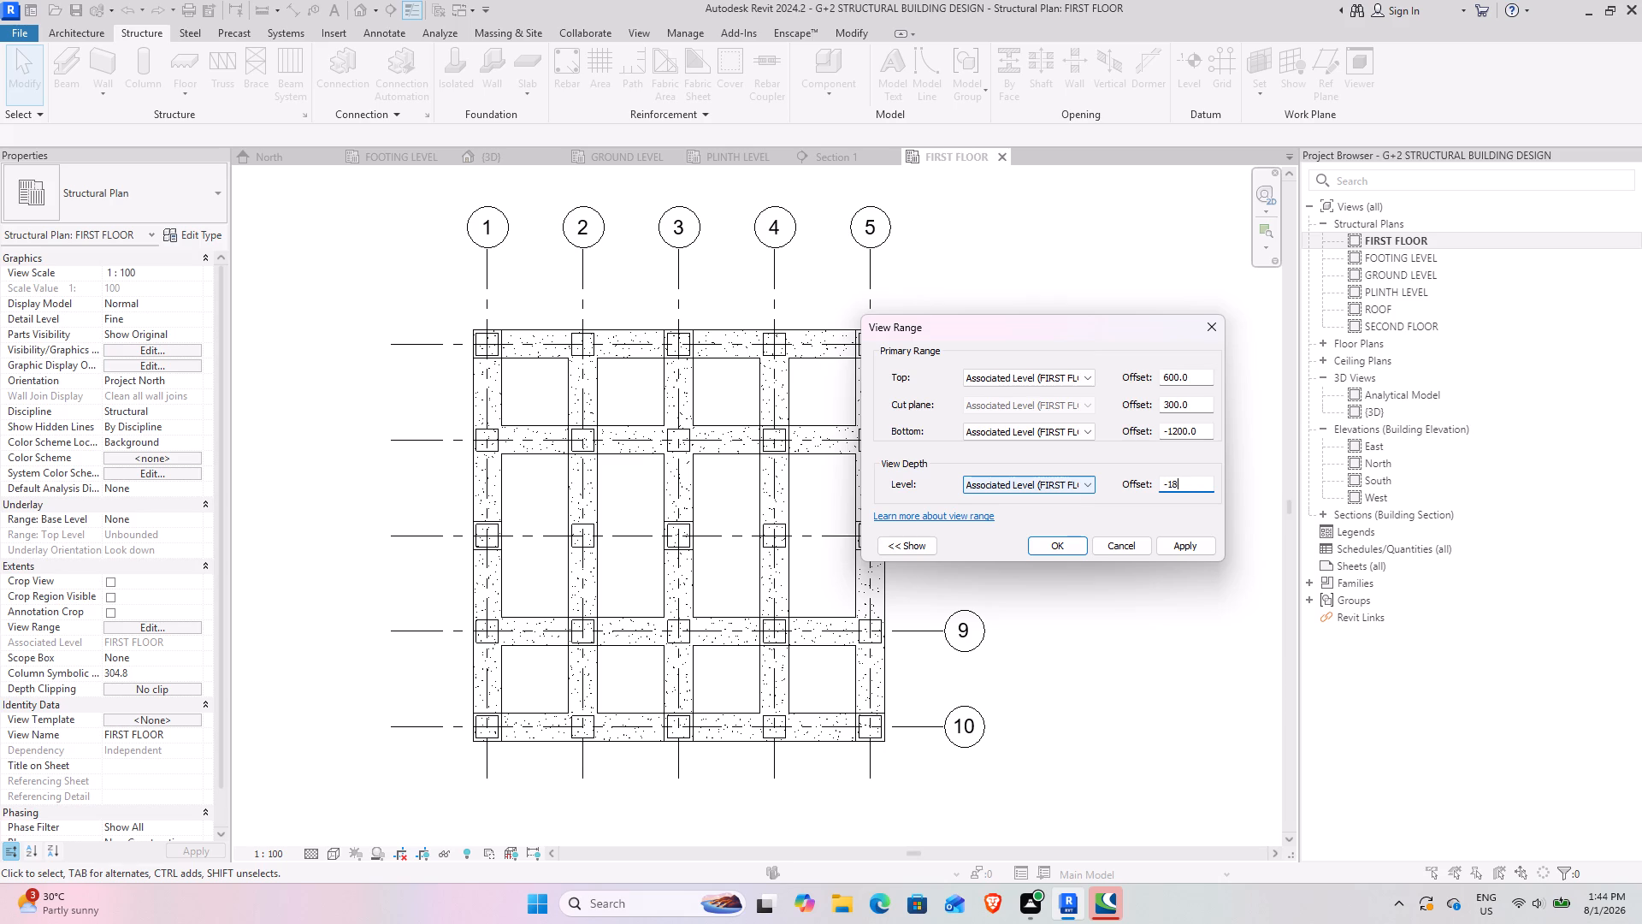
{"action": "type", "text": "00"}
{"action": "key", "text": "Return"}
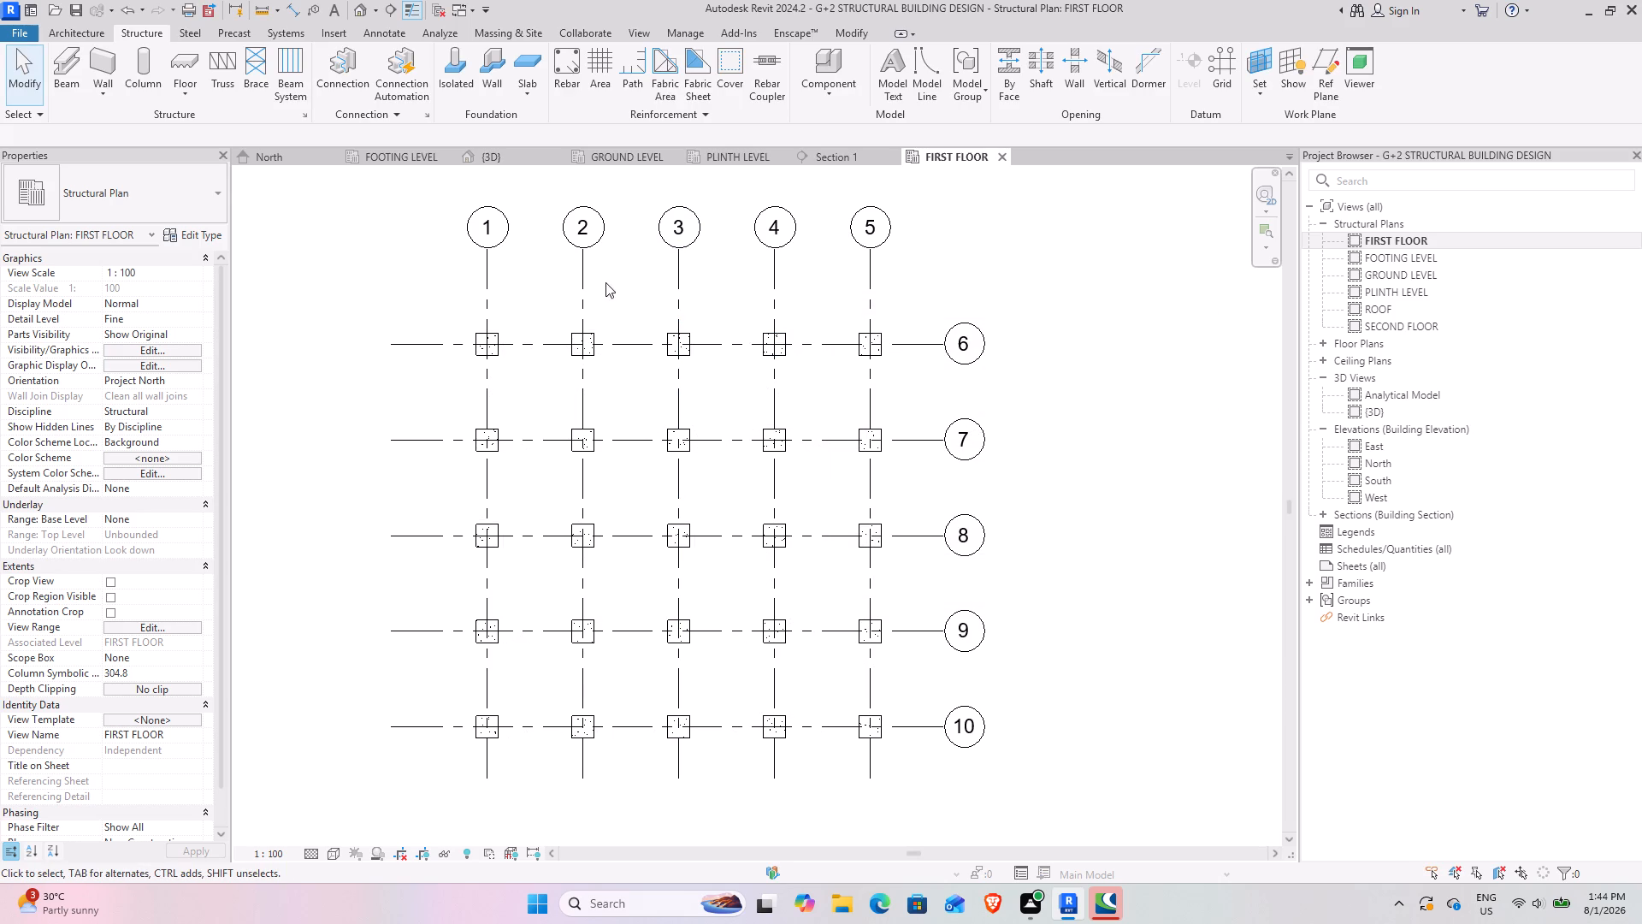
Delete the alternate columns at grid intersections 2-6, 4-6, 1-7, 3-7, 5-7, 2-8, 4-8, 1-9, 3-9, 5-9, 2-10 and 4-10.
{"action": "left_click", "coordinate": [595, 350], "text": "ctrl"}
{"action": "left_click", "coordinate": [768, 354], "text": "ctrl"}
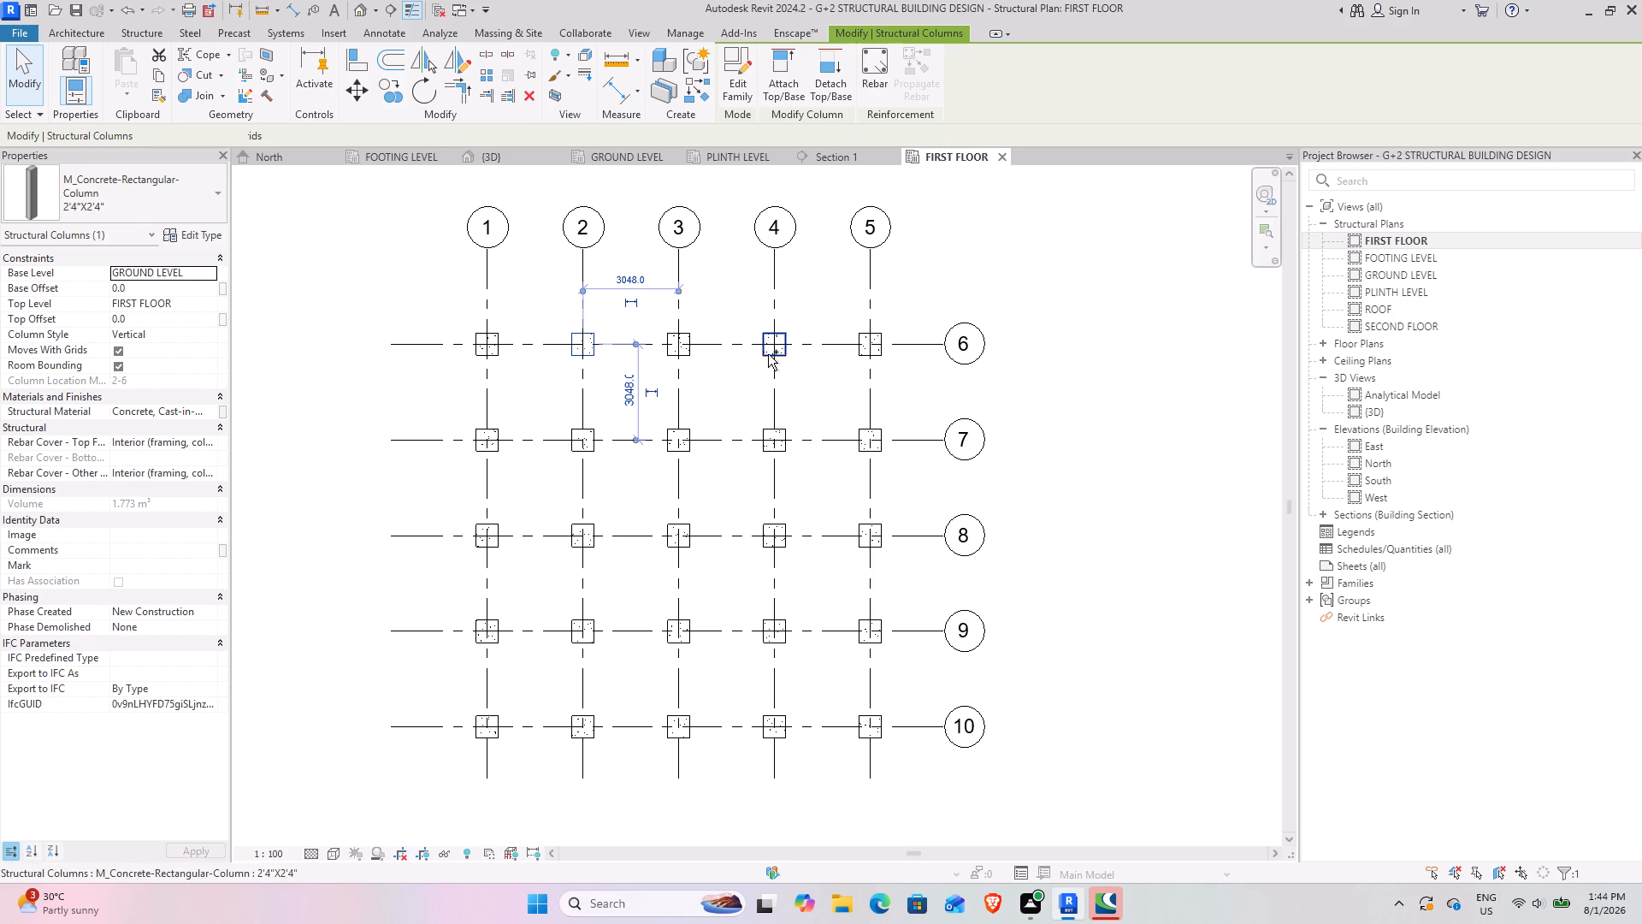
{"action": "left_click", "coordinate": [879, 449], "text": "ctrl"}
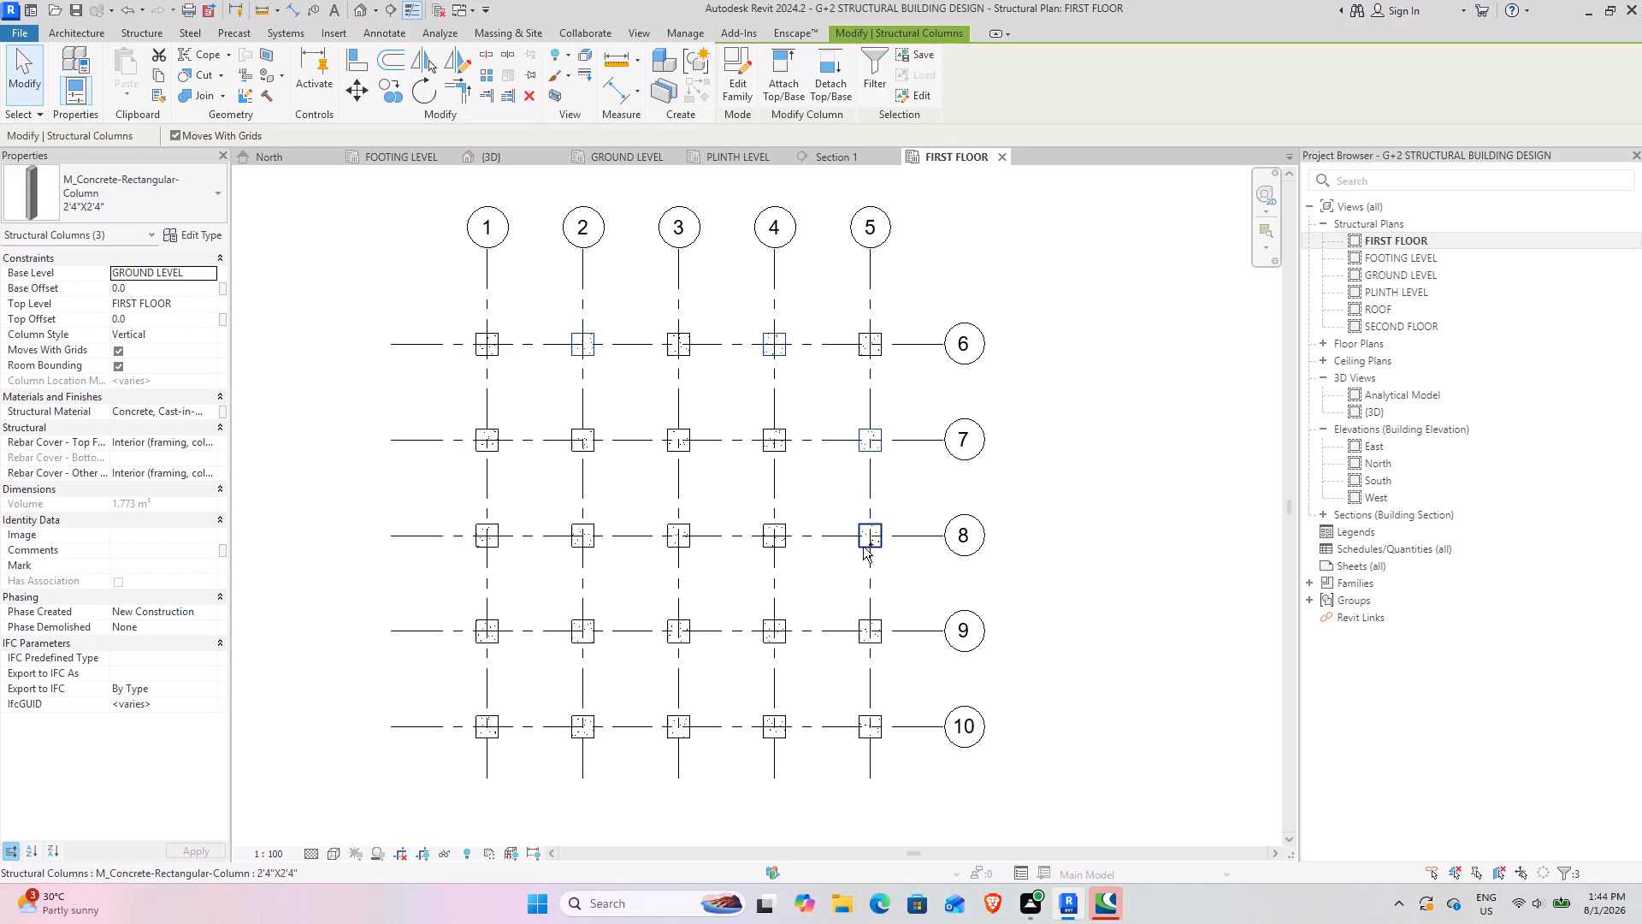
{"action": "left_click", "coordinate": [881, 622], "text": "ctrl"}
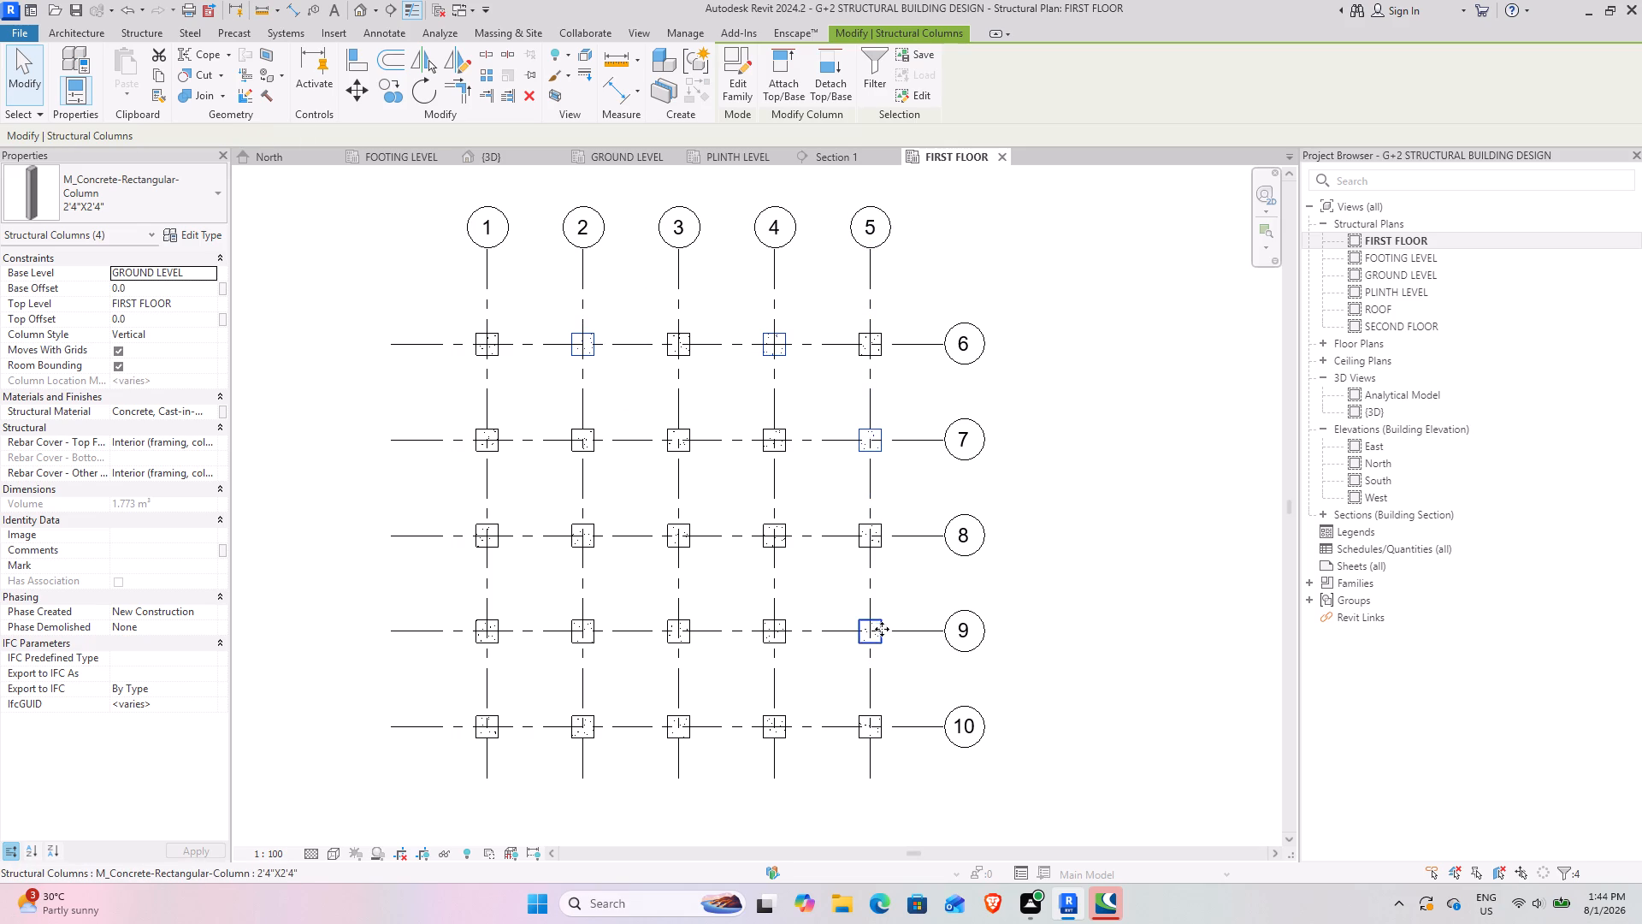
{"action": "left_click", "coordinate": [783, 719], "text": "ctrl"}
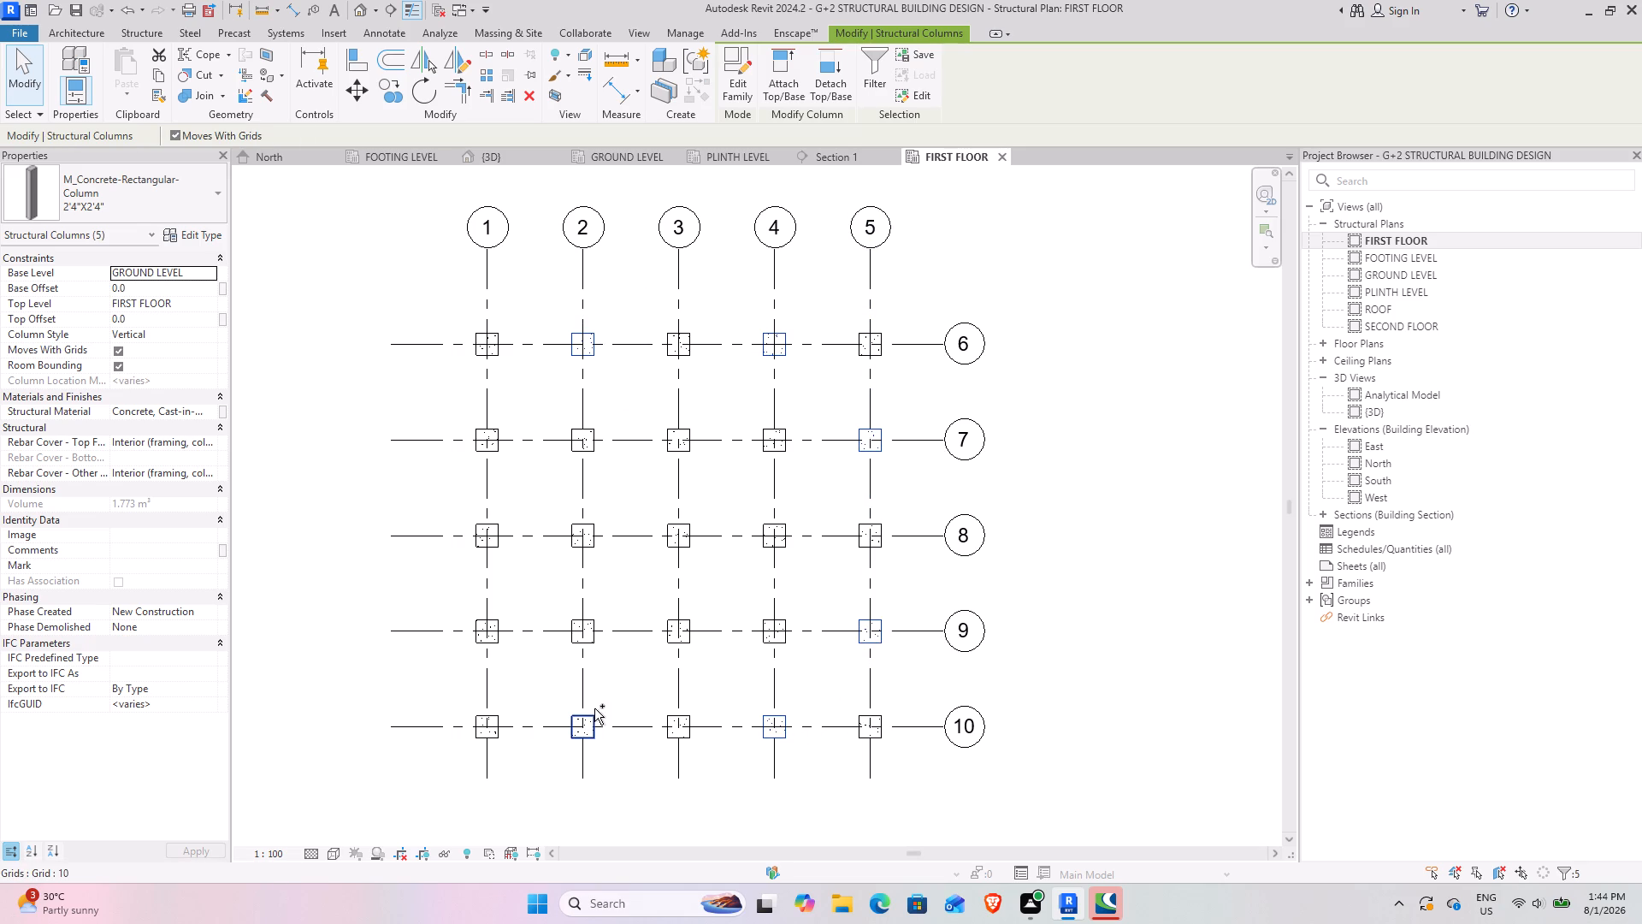
{"action": "left_click", "coordinate": [593, 712], "text": "ctrl"}
{"action": "left_click", "coordinate": [501, 618], "text": "ctrl"}
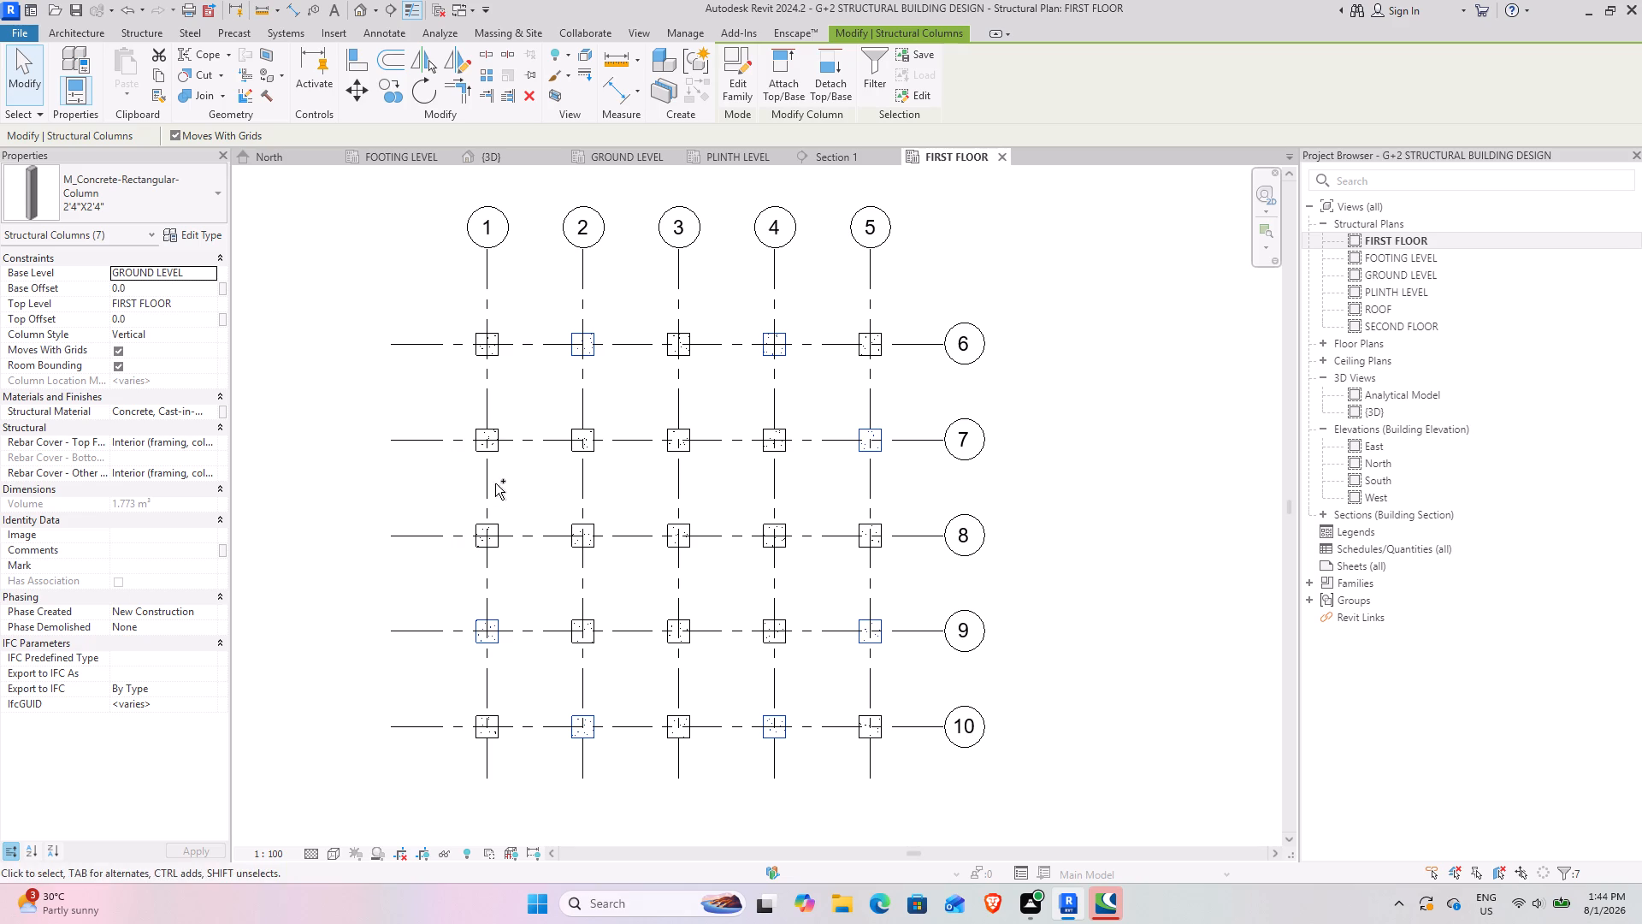
{"action": "left_click", "coordinate": [502, 432], "text": "ctrl"}
{"action": "left_click", "coordinate": [594, 522], "text": "ctrl"}
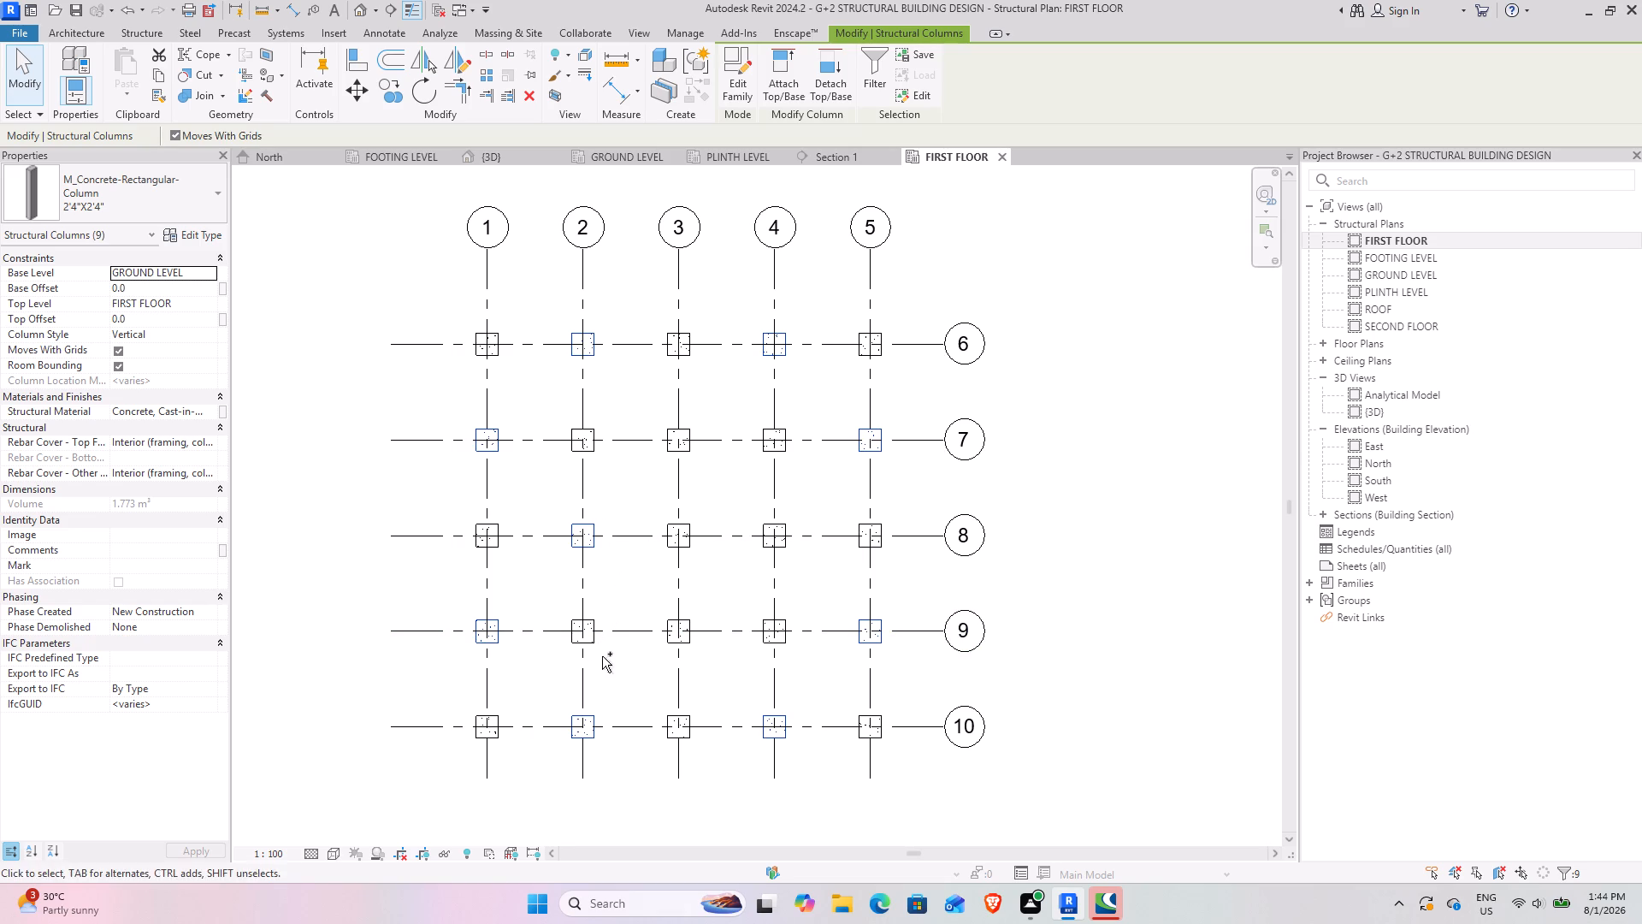
{"action": "left_click", "coordinate": [785, 524], "text": "ctrl"}
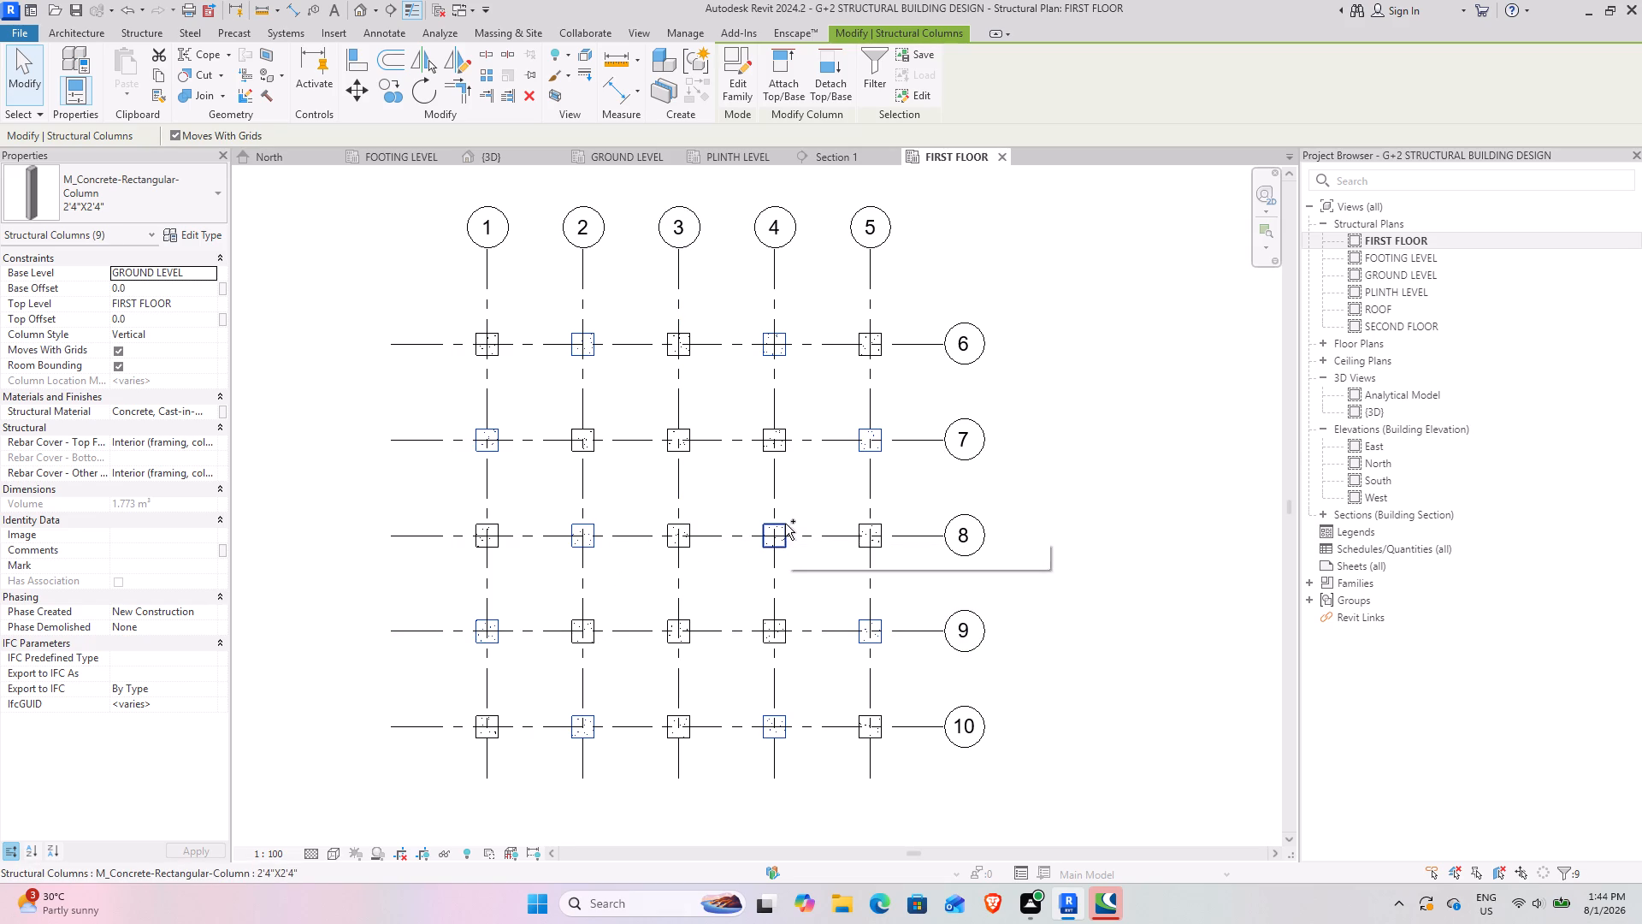
{"action": "left_click", "coordinate": [688, 426], "text": "ctrl"}
{"action": "left_click", "coordinate": [692, 618], "text": "ctrl"}
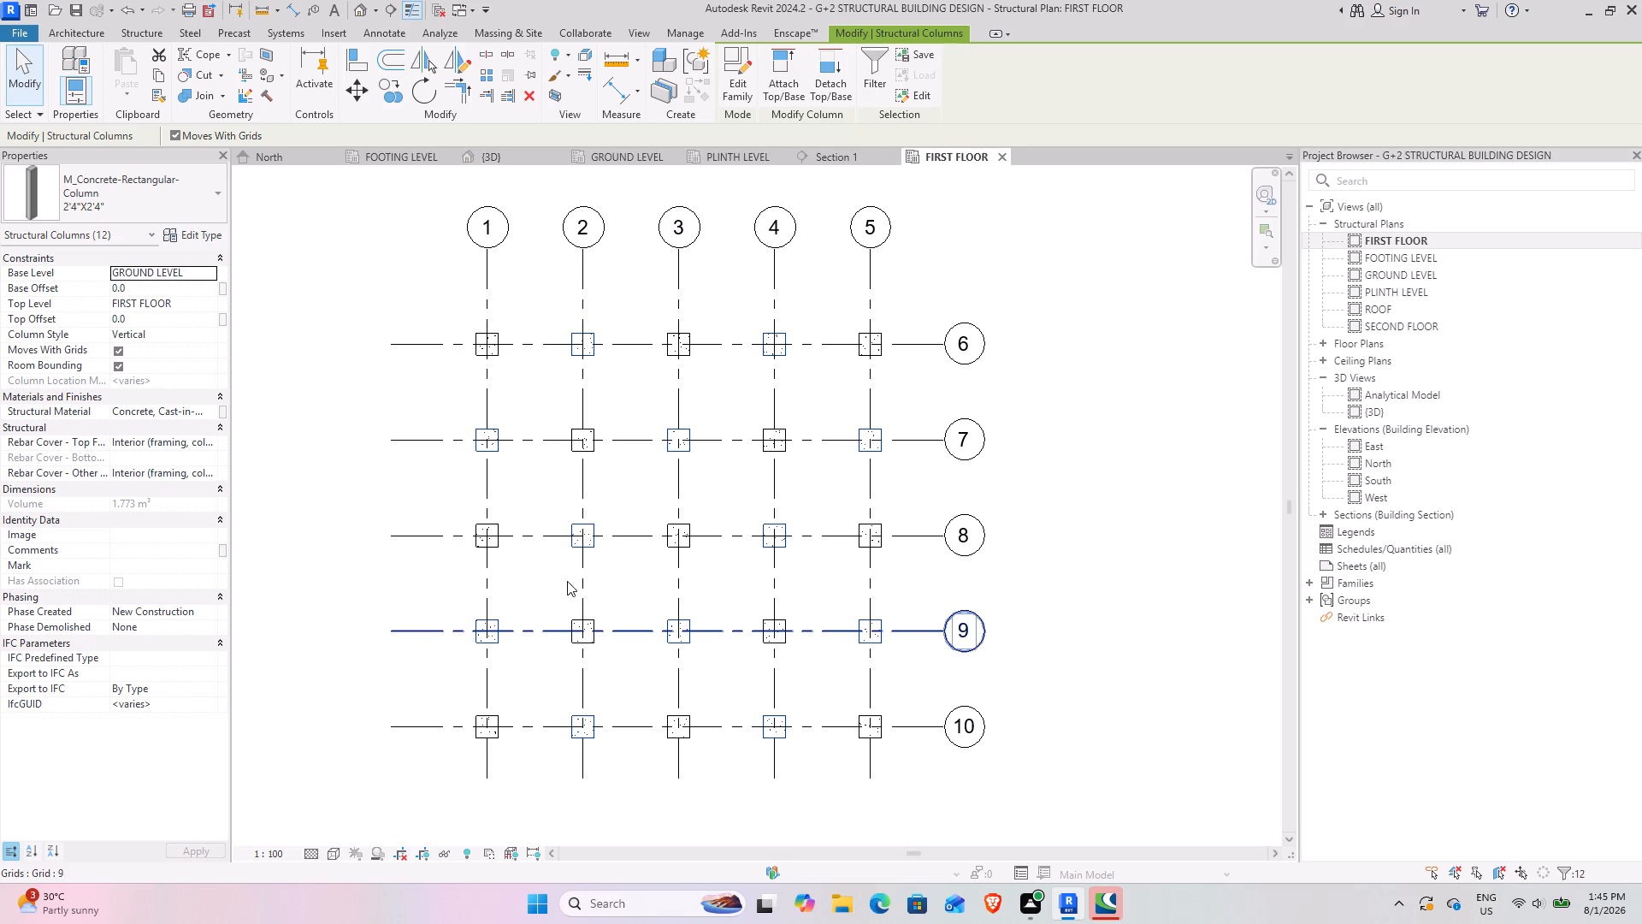
{"action": "left_click", "coordinate": [535, 90]}
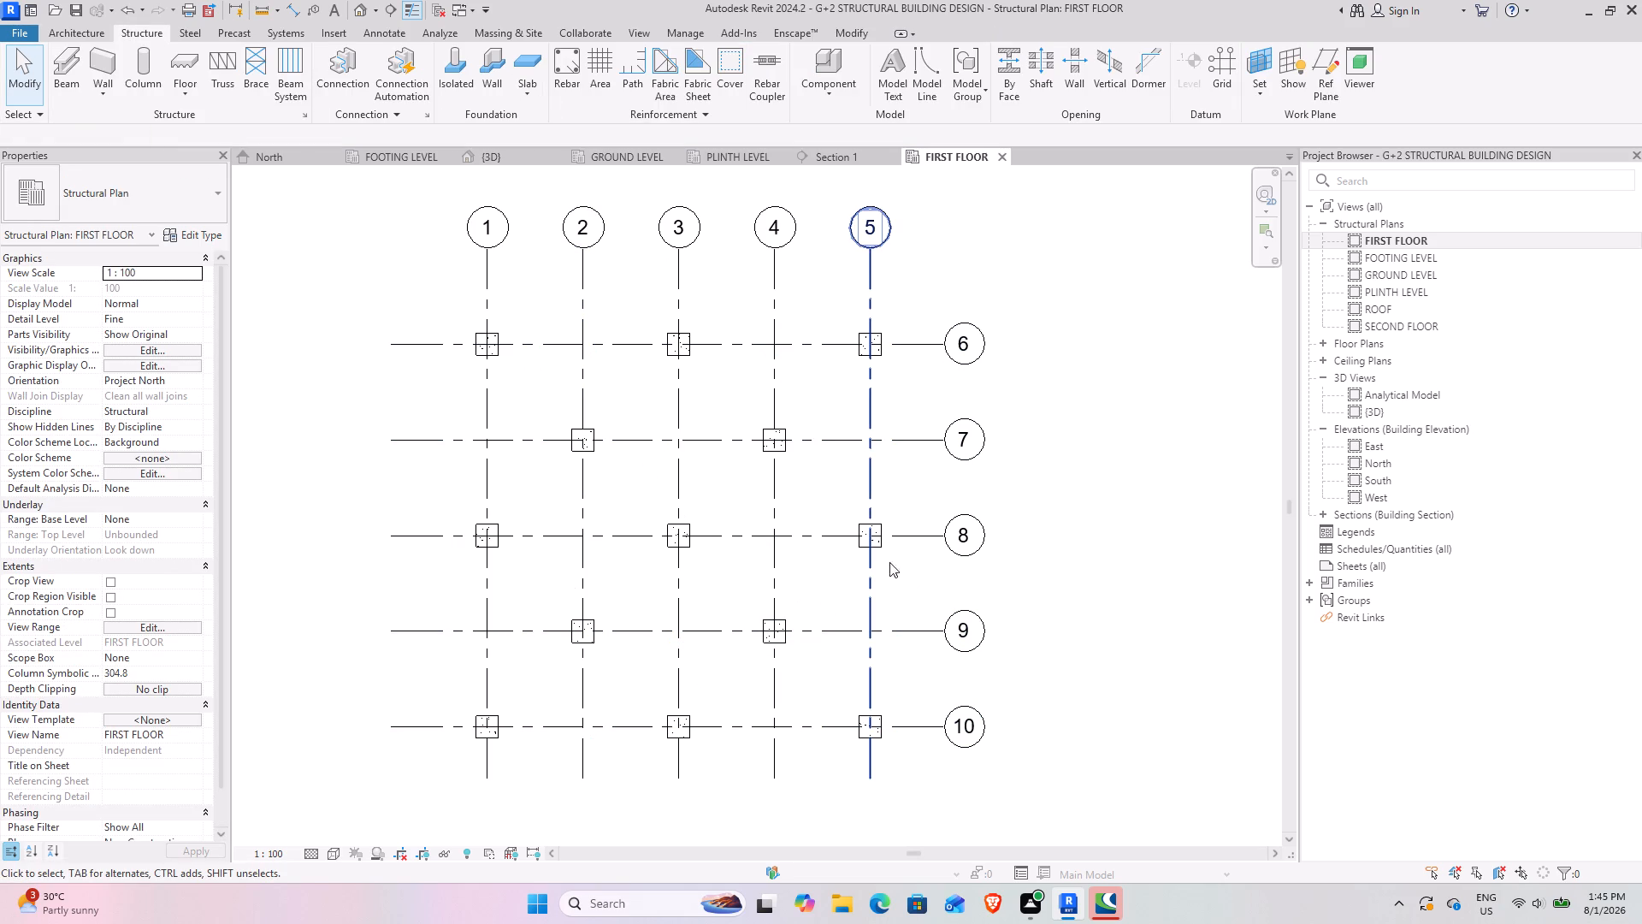
Examine the remaining columns in 3D from several angles against the reinforced ground-level frame and footings.
{"action": "left_click", "coordinate": [533, 158]}
{"action": "scroll", "coordinate": [733, 462], "scroll_direction": "down", "scroll_amount": 3}
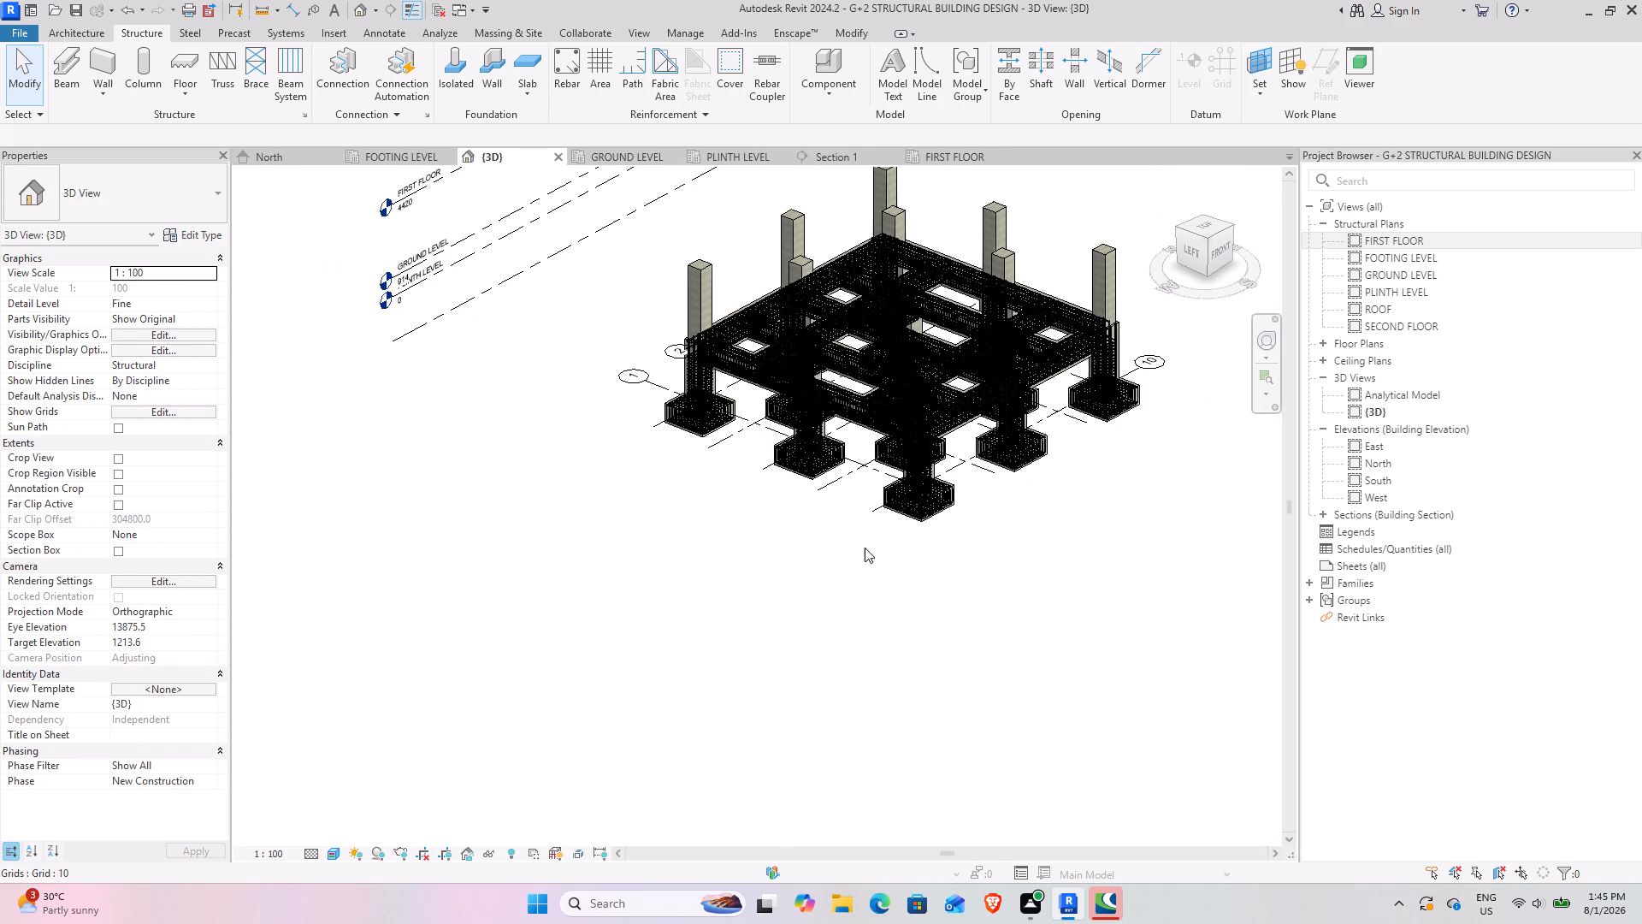
{"action": "scroll", "coordinate": [843, 550], "scroll_direction": "down", "scroll_amount": 1, "text": "shift"}
{"action": "middle_click_drag", "start_coordinate": [843, 550], "coordinate": [613, 486], "text": "shift"}
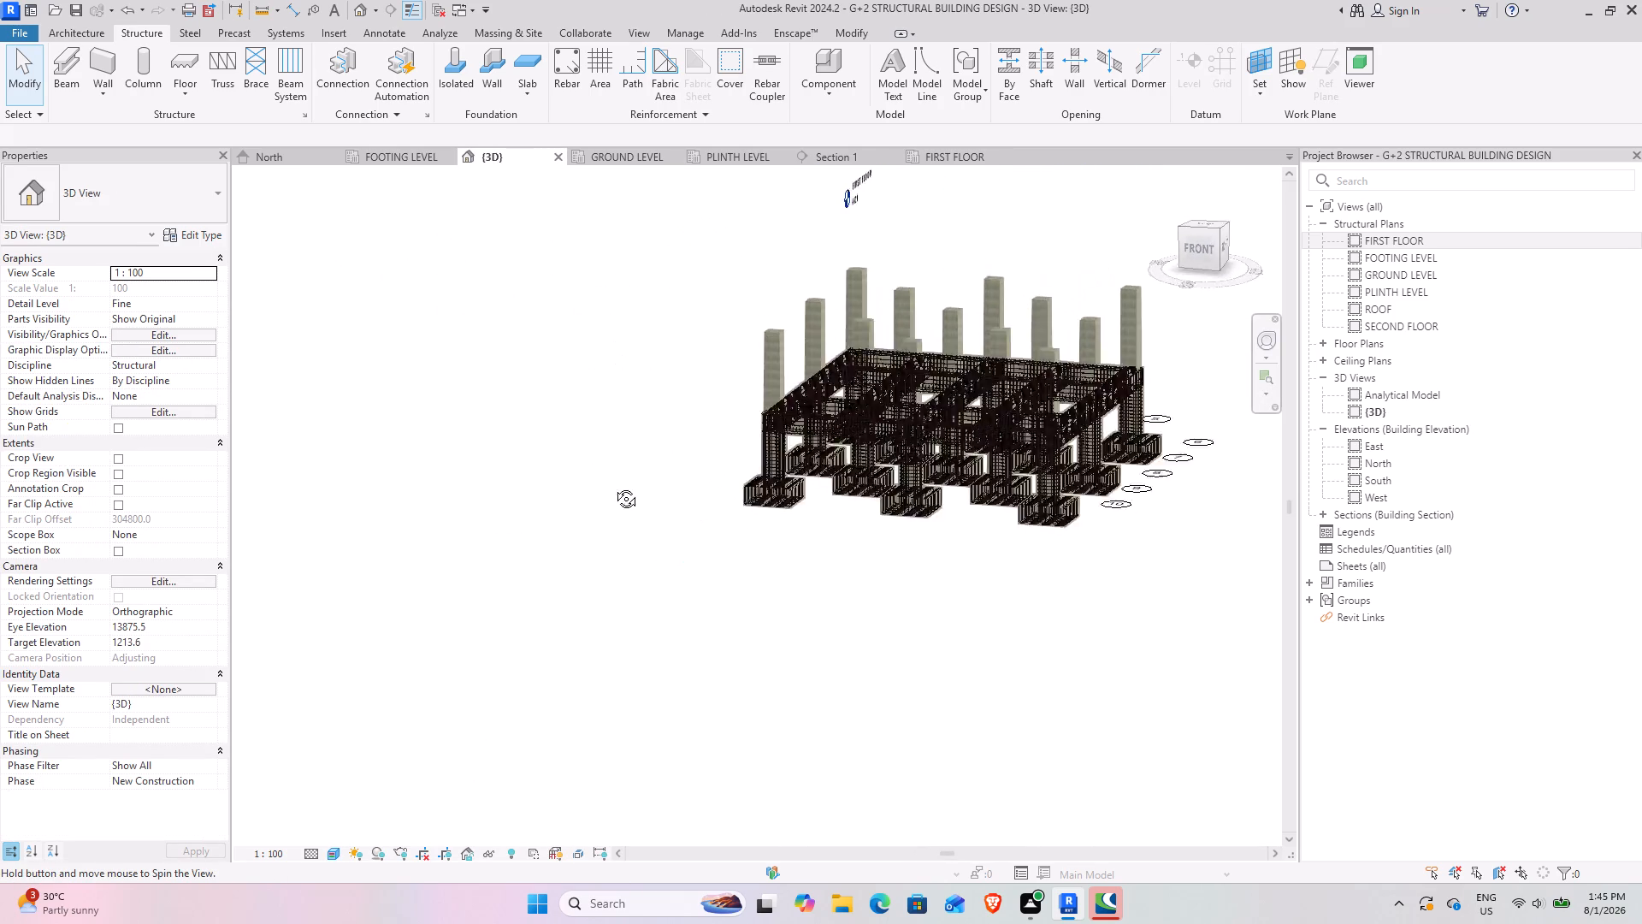
{"action": "middle_click_drag", "start_coordinate": [613, 486], "coordinate": [934, 439], "text": "shift"}
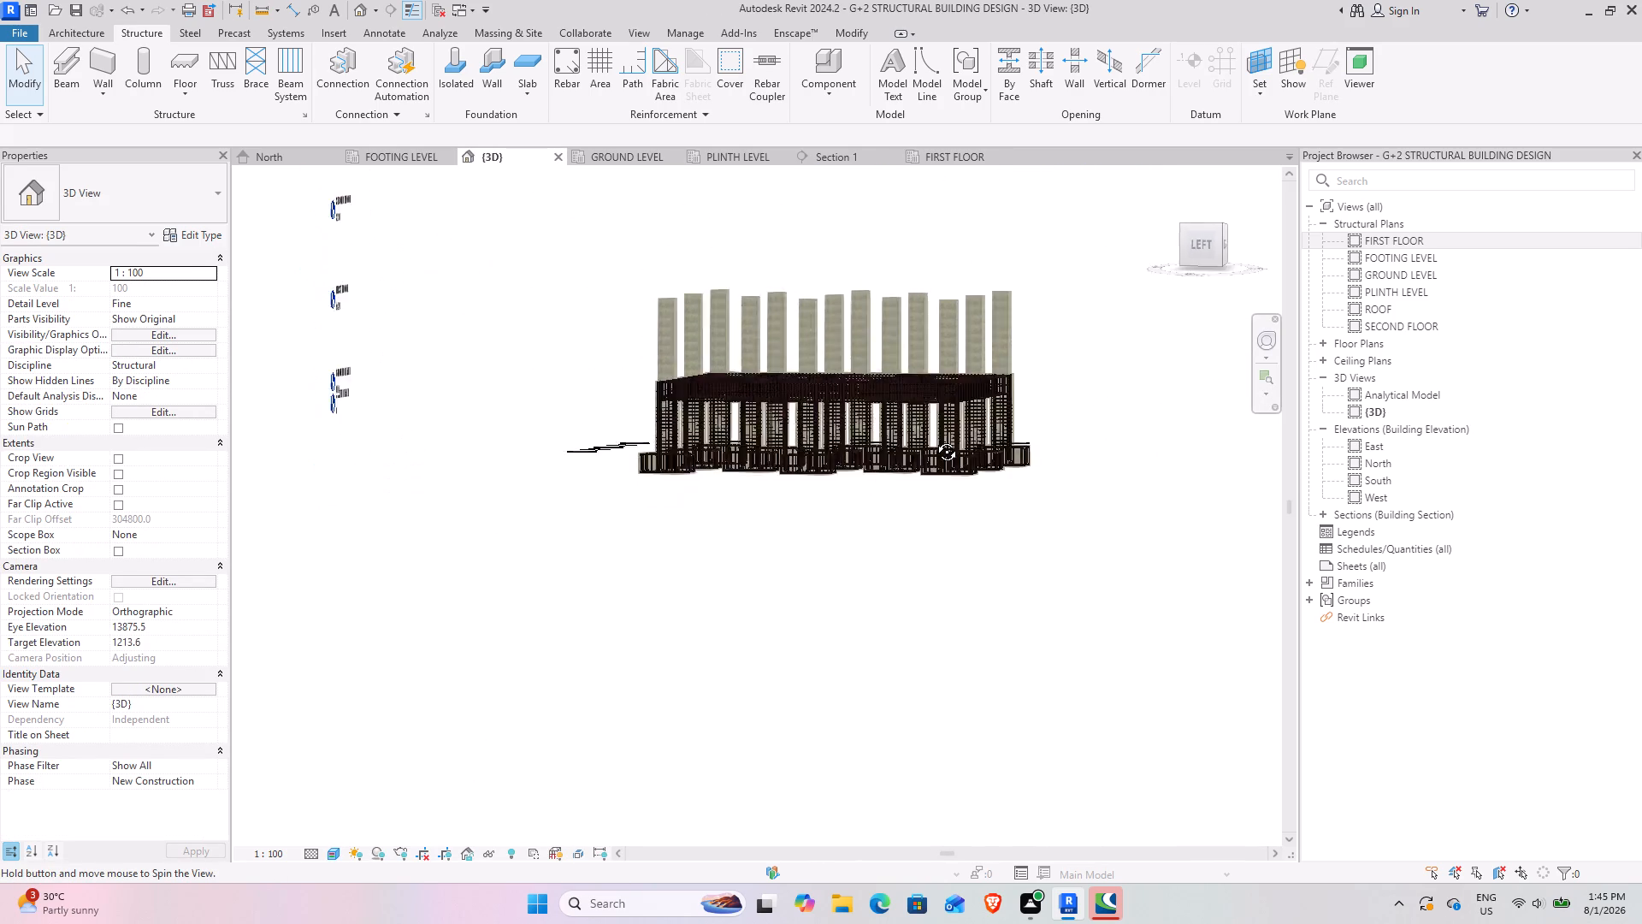
{"action": "middle_click_drag", "start_coordinate": [934, 439], "coordinate": [620, 649], "text": "shift"}
{"action": "scroll", "coordinate": [972, 377], "scroll_direction": "up", "scroll_amount": 4}
{"action": "middle_click_drag", "start_coordinate": [844, 572], "coordinate": [1114, 536], "text": "shift"}
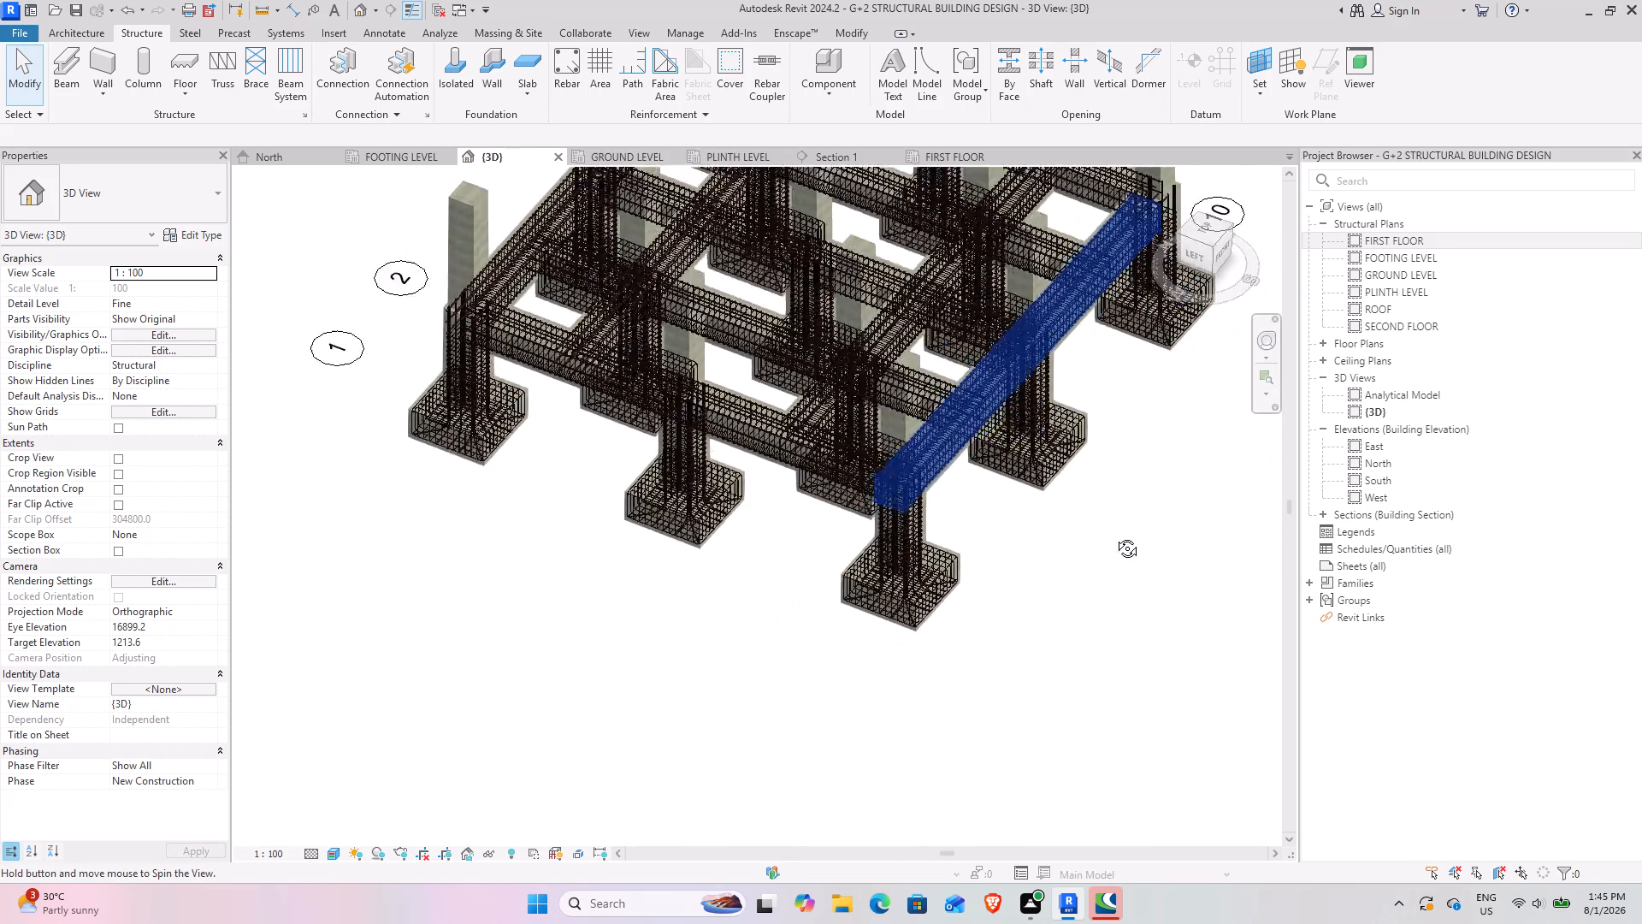
{"action": "middle_click_drag", "start_coordinate": [1114, 536], "coordinate": [1123, 506], "text": "shift"}
{"action": "middle_click_drag", "start_coordinate": [744, 685], "coordinate": [807, 398], "text": "shift"}
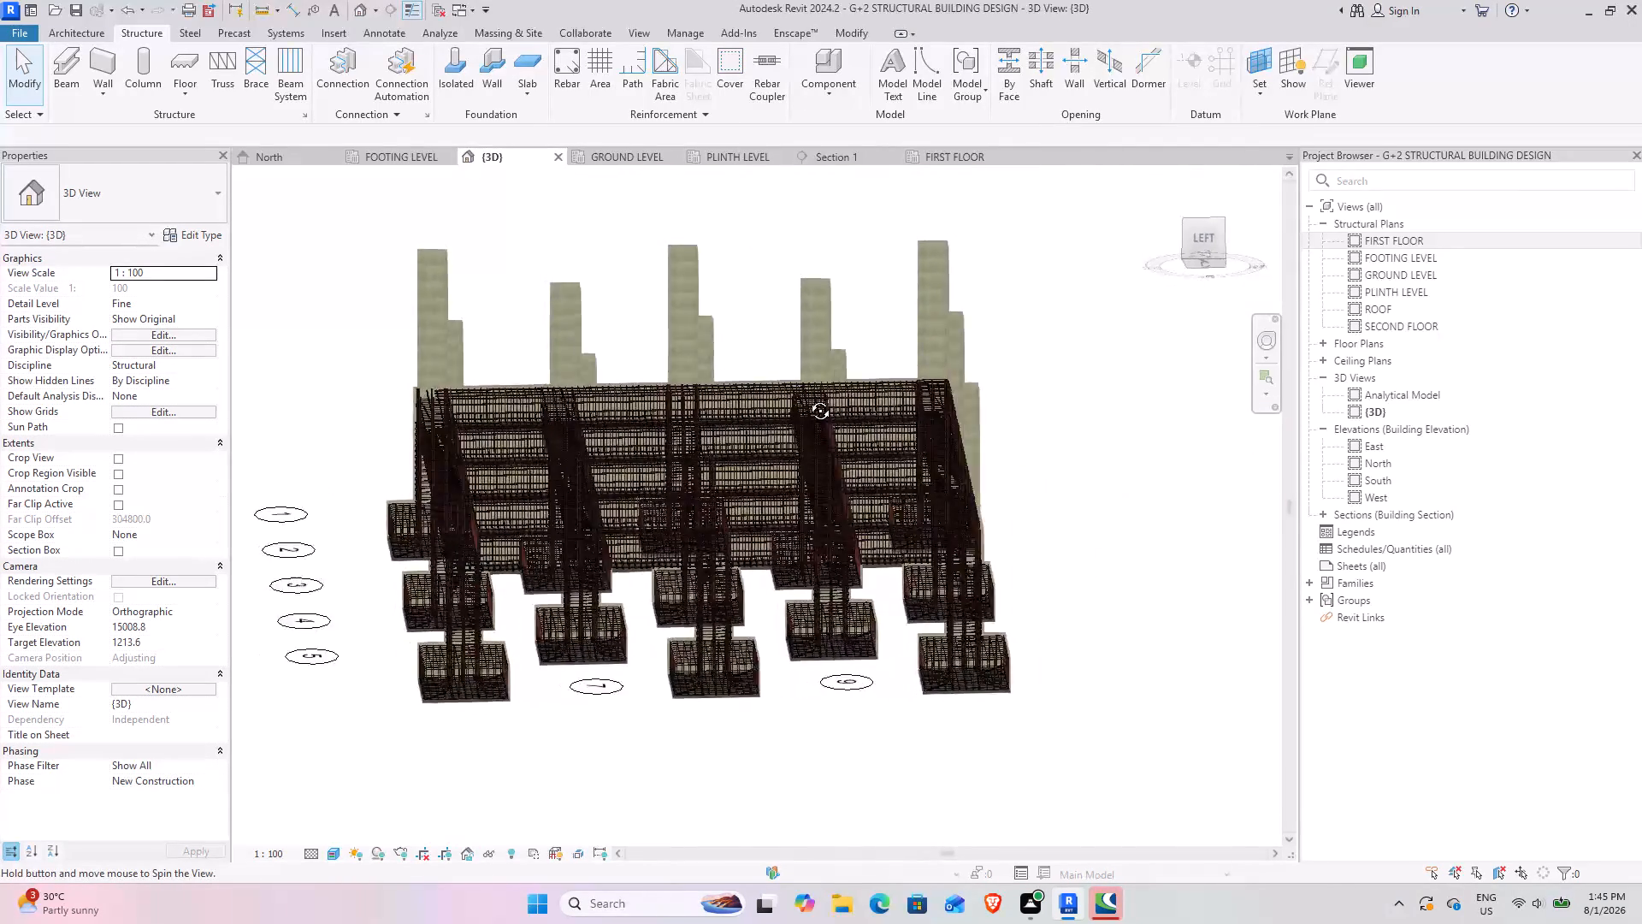
{"action": "middle_click_drag", "start_coordinate": [807, 398], "coordinate": [523, 518], "text": "shift"}
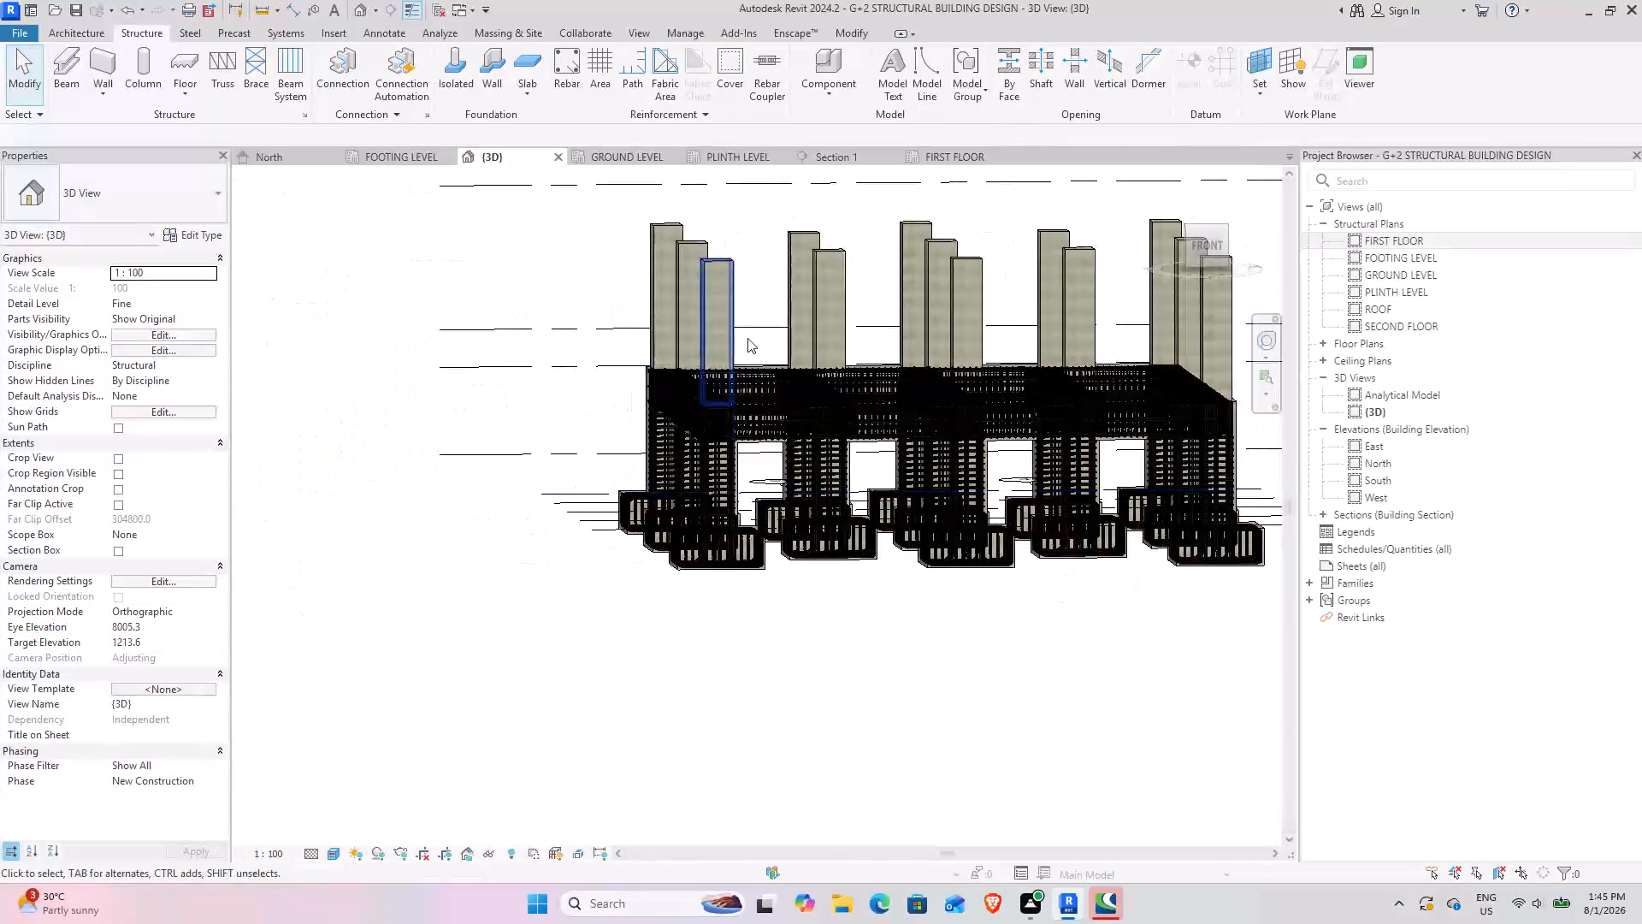
{"action": "scroll", "coordinate": [751, 339], "scroll_direction": "up", "scroll_amount": 7}
{"action": "middle_click_drag", "start_coordinate": [650, 494], "coordinate": [767, 500], "text": "shift"}
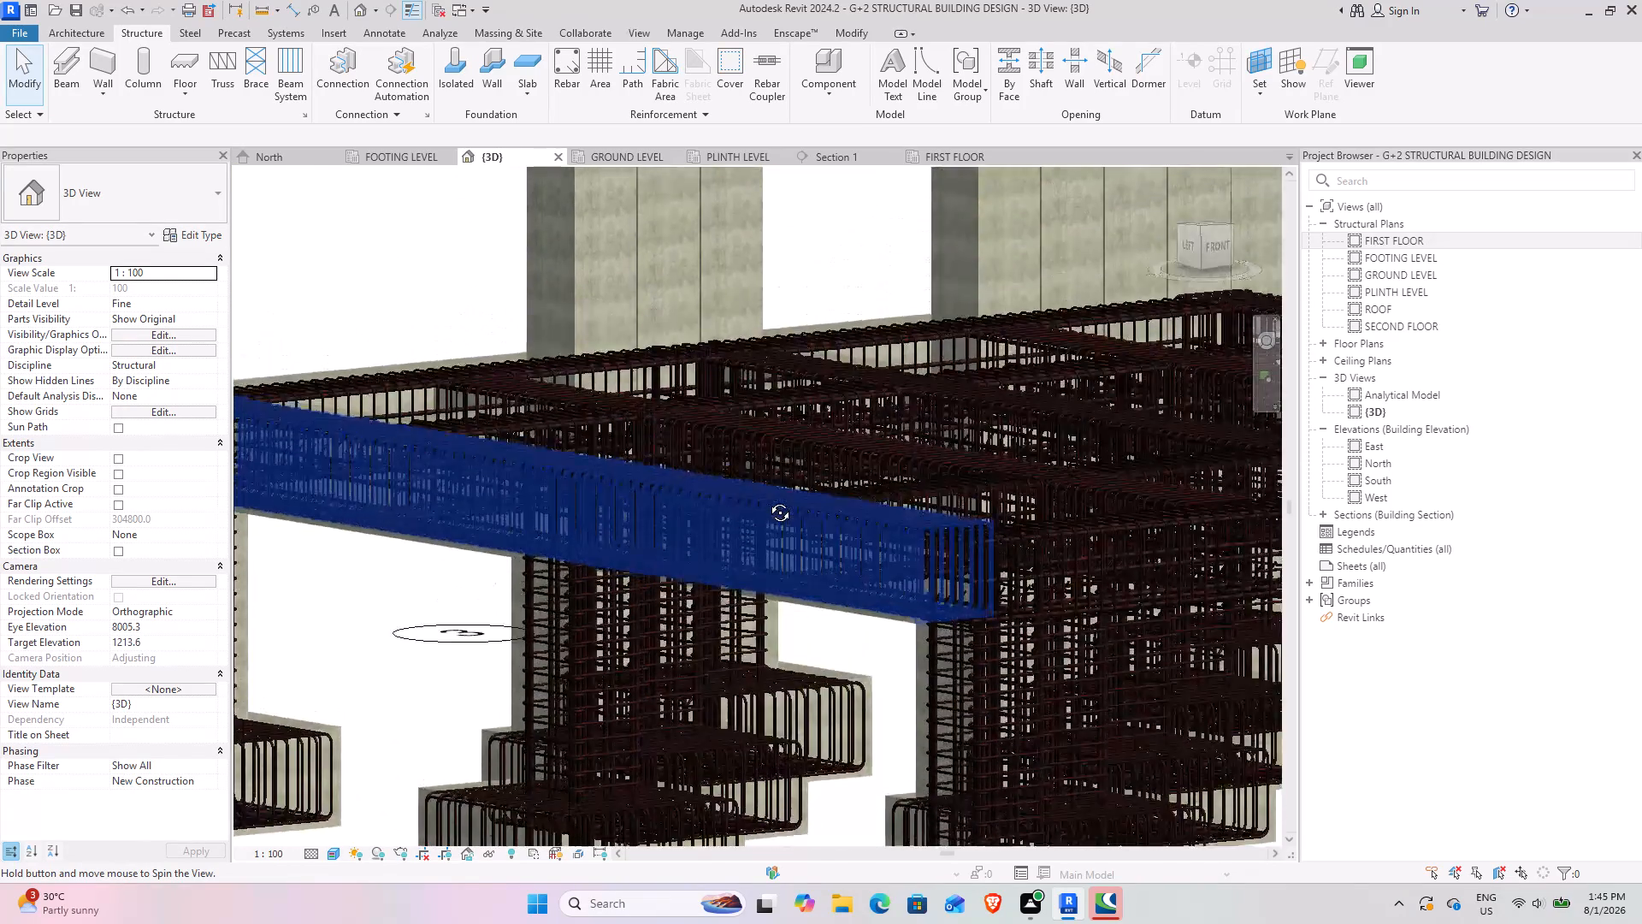
Examine the reinforcement cages in 3D where the ground-level beams meet over the edge and corner columns.
{"action": "middle_click_drag", "start_coordinate": [767, 500], "coordinate": [757, 604], "text": "shift"}
{"action": "scroll", "coordinate": [870, 589], "scroll_direction": "up", "scroll_amount": 1}
{"action": "middle_click_drag", "start_coordinate": [865, 579], "coordinate": [526, 429]}
{"action": "scroll", "coordinate": [656, 511], "scroll_direction": "up", "scroll_amount": 3}
{"action": "scroll", "coordinate": [701, 625], "scroll_direction": "up", "scroll_amount": 4}
{"action": "middle_click_drag", "start_coordinate": [688, 624], "coordinate": [711, 618], "text": "shift"}
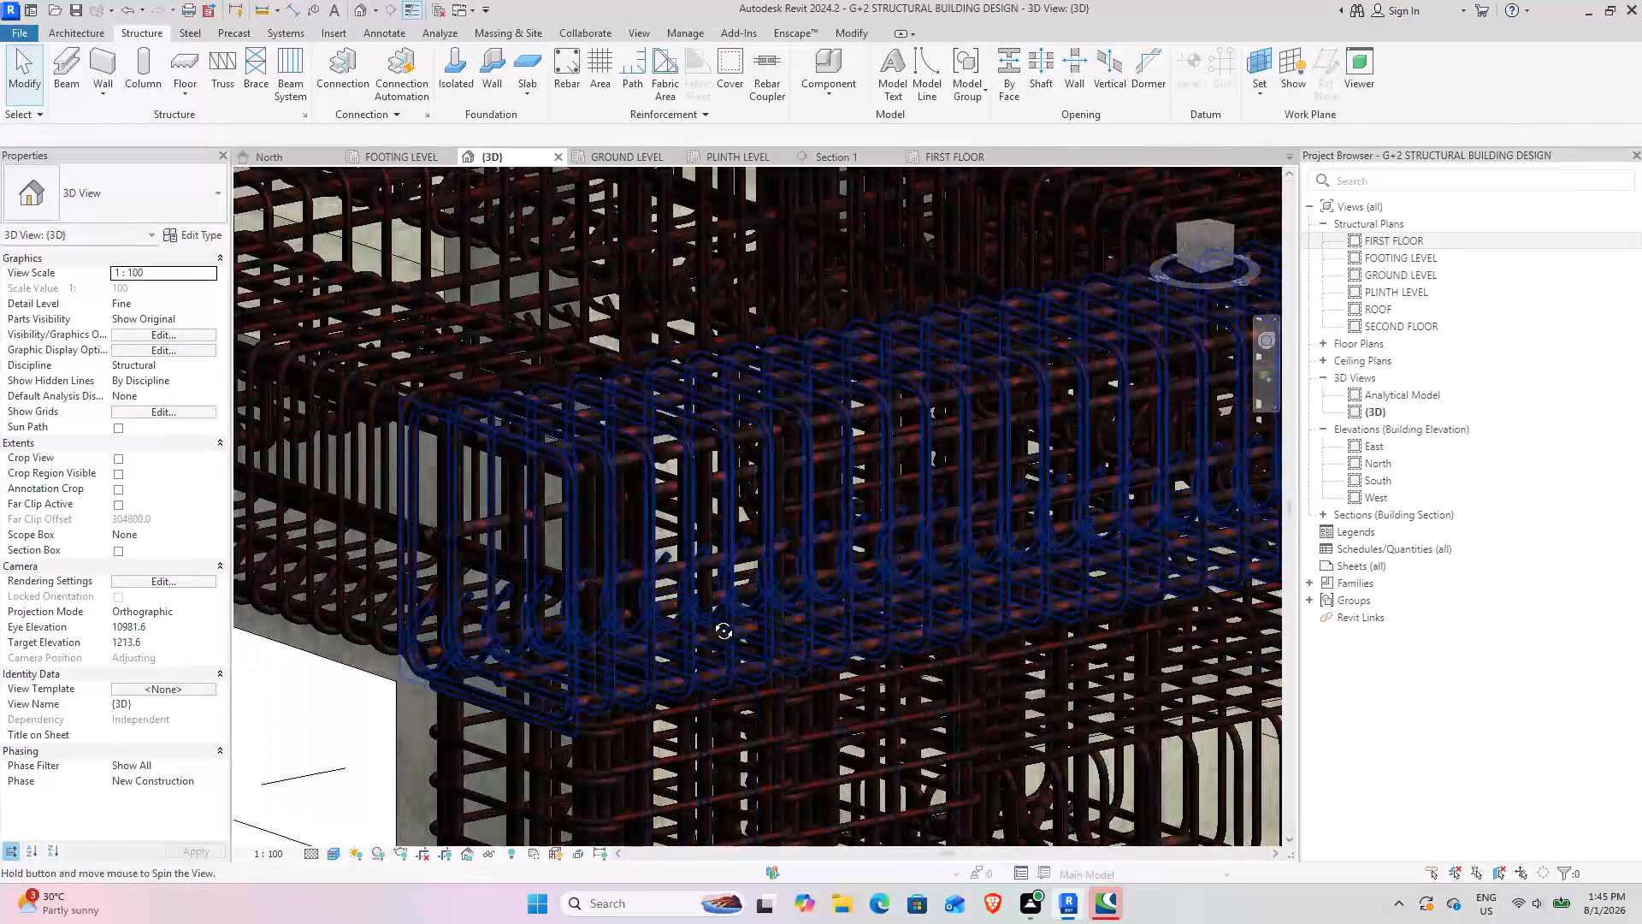
{"action": "middle_click_drag", "start_coordinate": [711, 618], "coordinate": [894, 727], "text": "shift"}
{"action": "scroll", "coordinate": [993, 556], "scroll_direction": "down", "scroll_amount": 9}
{"action": "middle_click_drag", "start_coordinate": [1051, 565], "coordinate": [948, 597], "text": "shift"}
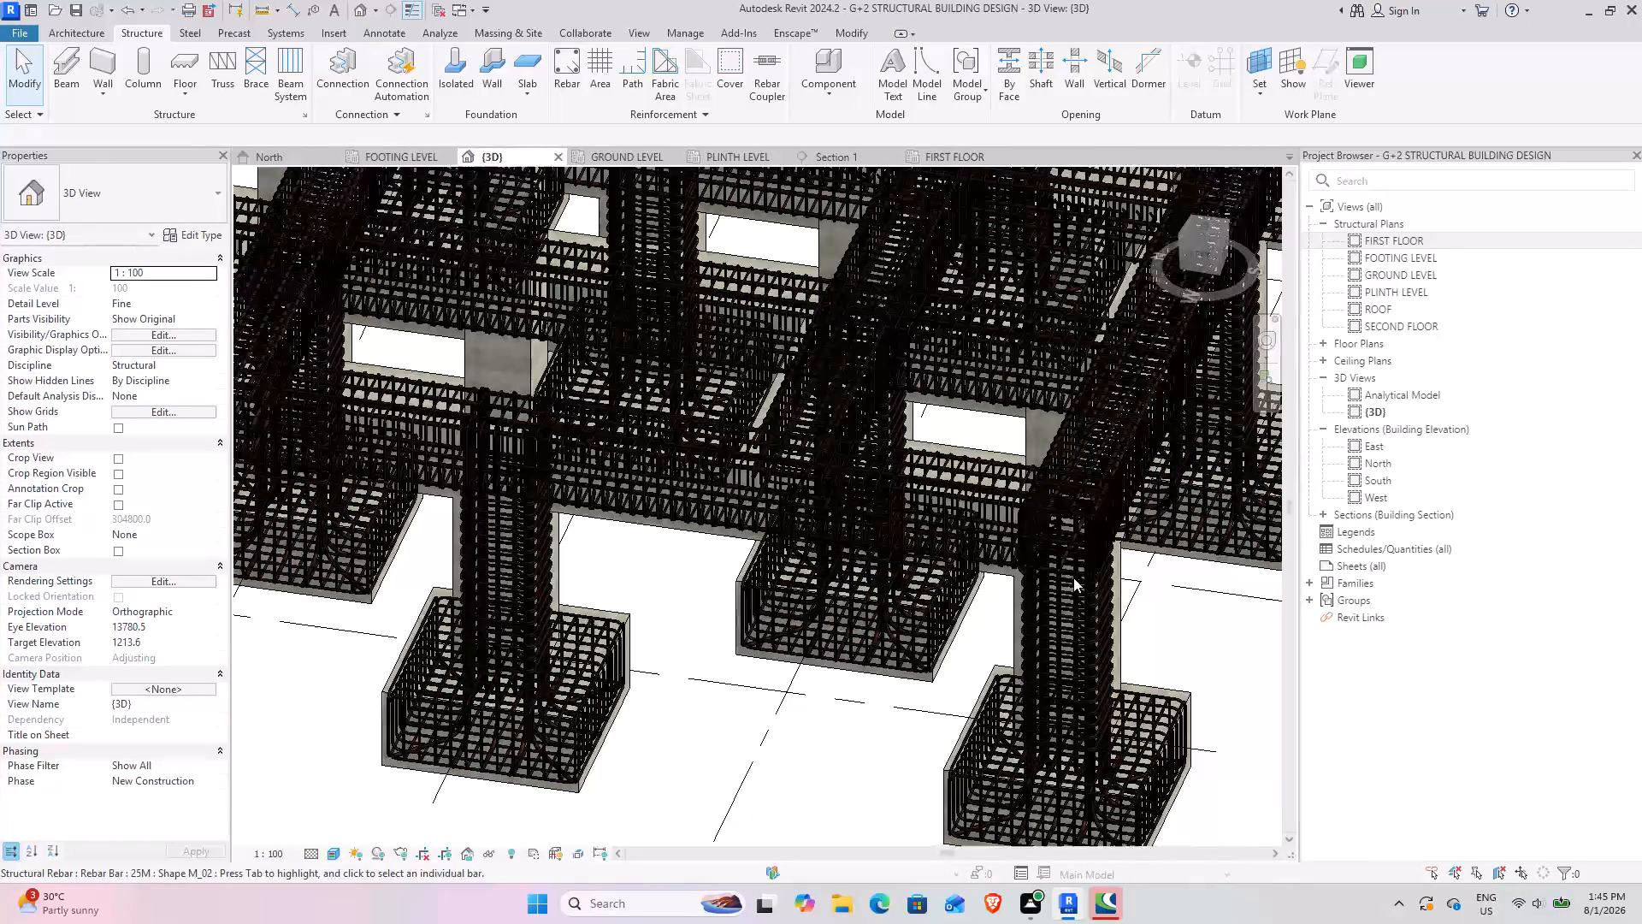
{"action": "scroll", "coordinate": [1129, 461], "scroll_direction": "up", "scroll_amount": 4}
{"action": "middle_click_drag", "start_coordinate": [1125, 624], "coordinate": [1093, 628], "text": "shift"}
{"action": "middle_click_drag", "start_coordinate": [1063, 684], "coordinate": [1048, 566]}
{"action": "scroll", "coordinate": [945, 530], "scroll_direction": "up", "scroll_amount": 4}
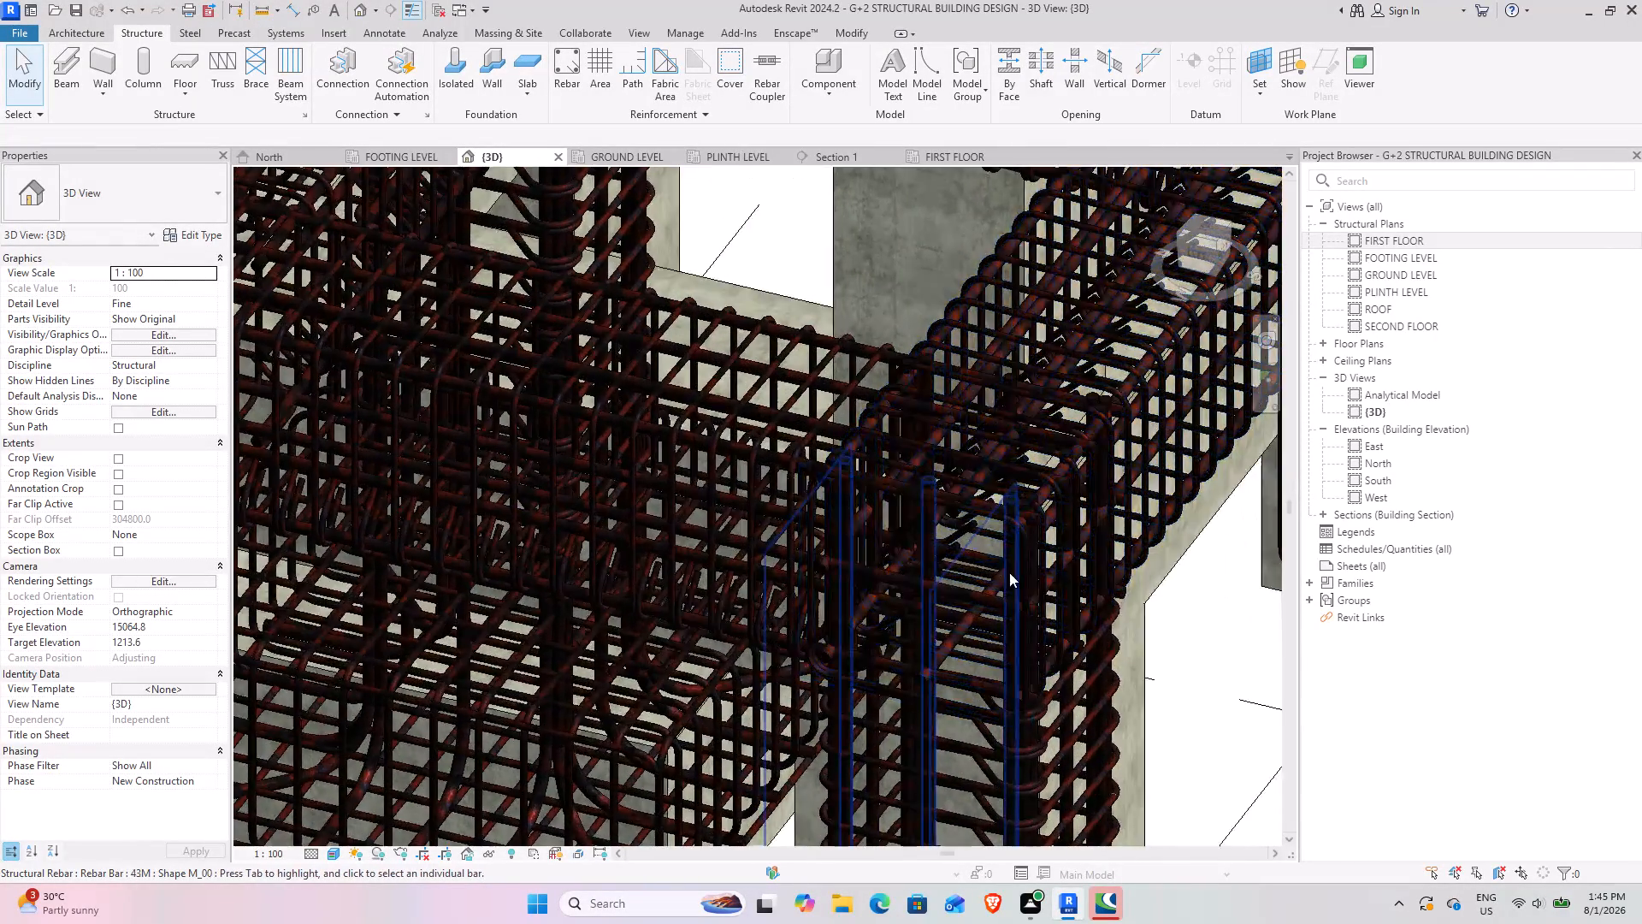
{"action": "scroll", "coordinate": [1009, 572], "scroll_direction": "up", "scroll_amount": 4}
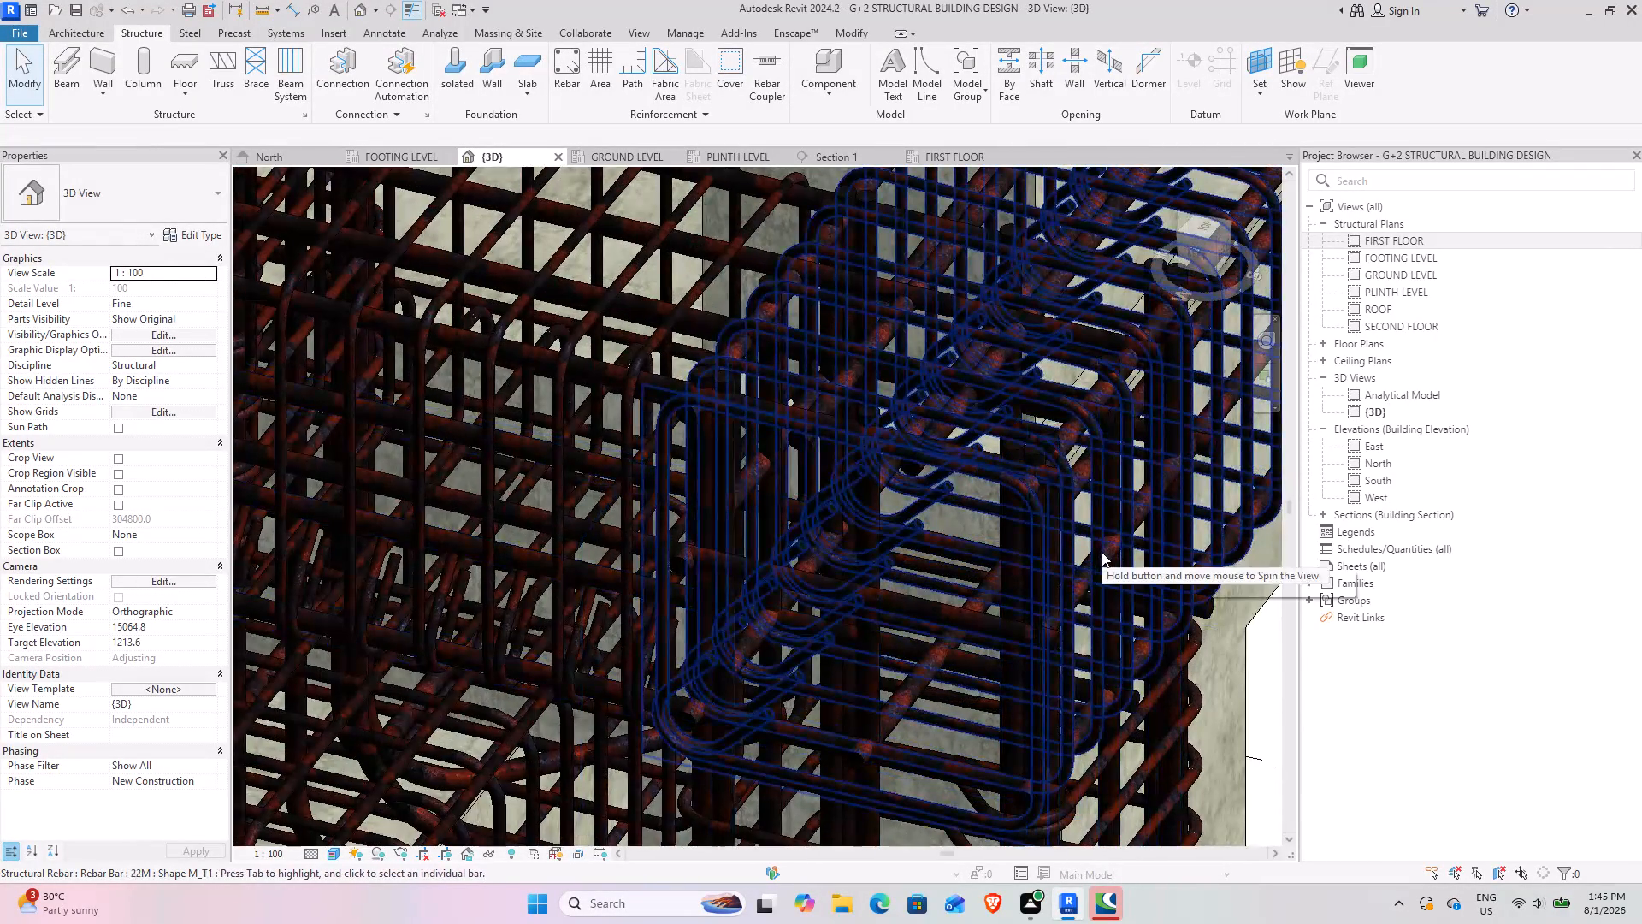
{"action": "scroll", "coordinate": [1102, 552], "scroll_direction": "down", "scroll_amount": 8}
{"action": "middle_click_drag", "start_coordinate": [1086, 609], "coordinate": [1066, 607], "text": "shift"}
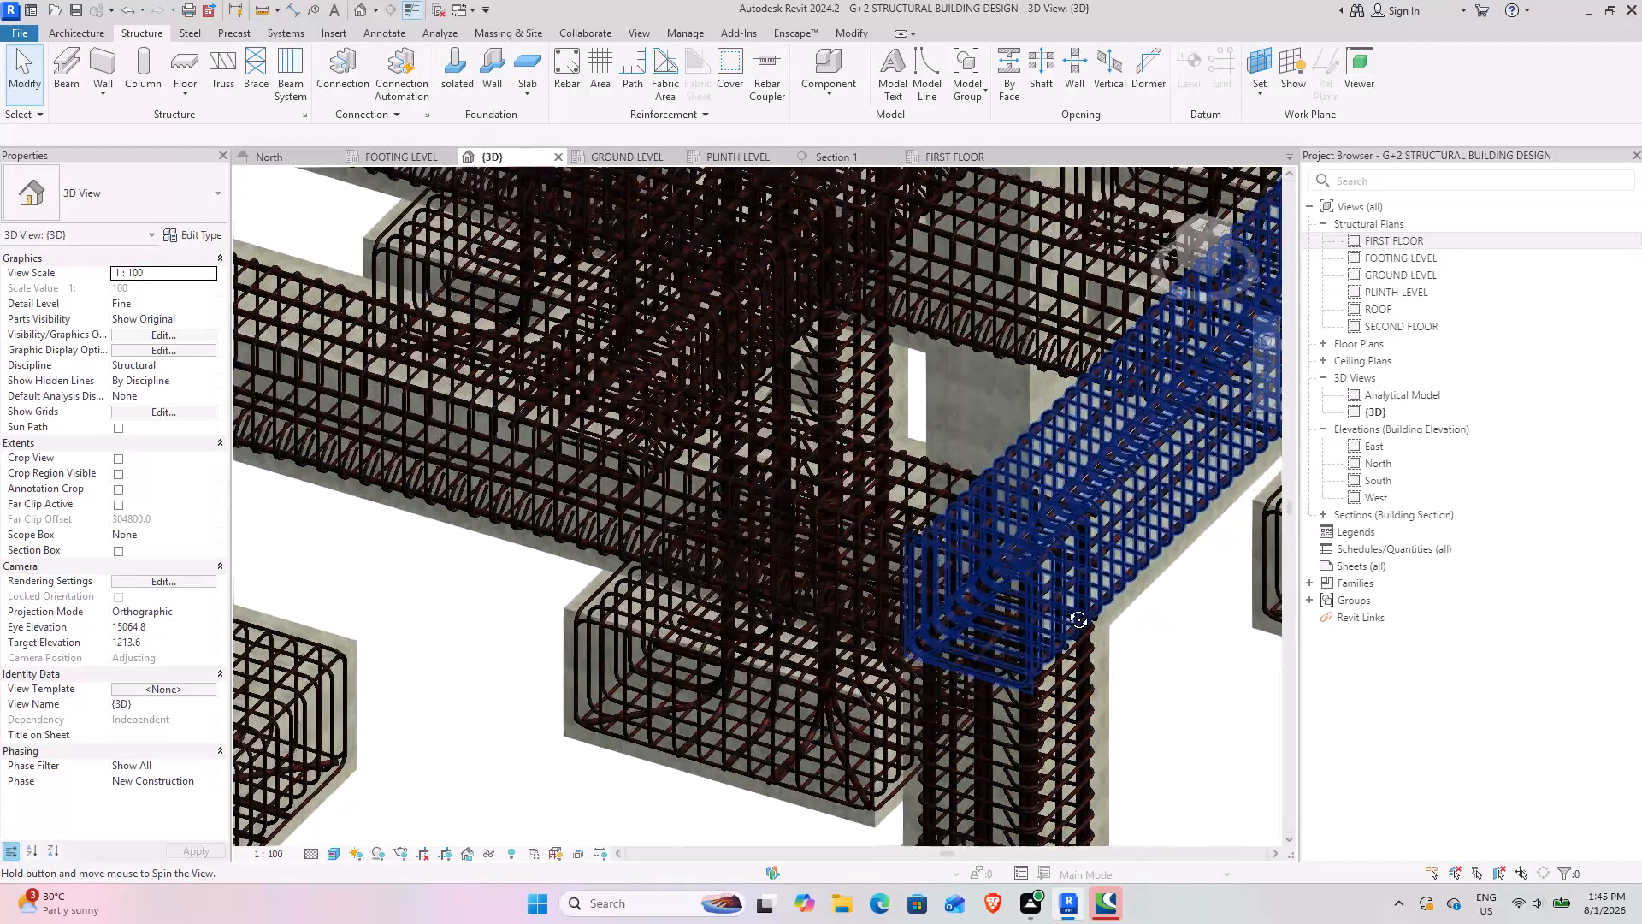
{"action": "middle_click_drag", "start_coordinate": [1066, 607], "coordinate": [1093, 600], "text": "shift"}
{"action": "scroll", "coordinate": [1097, 512], "scroll_direction": "up", "scroll_amount": 9}
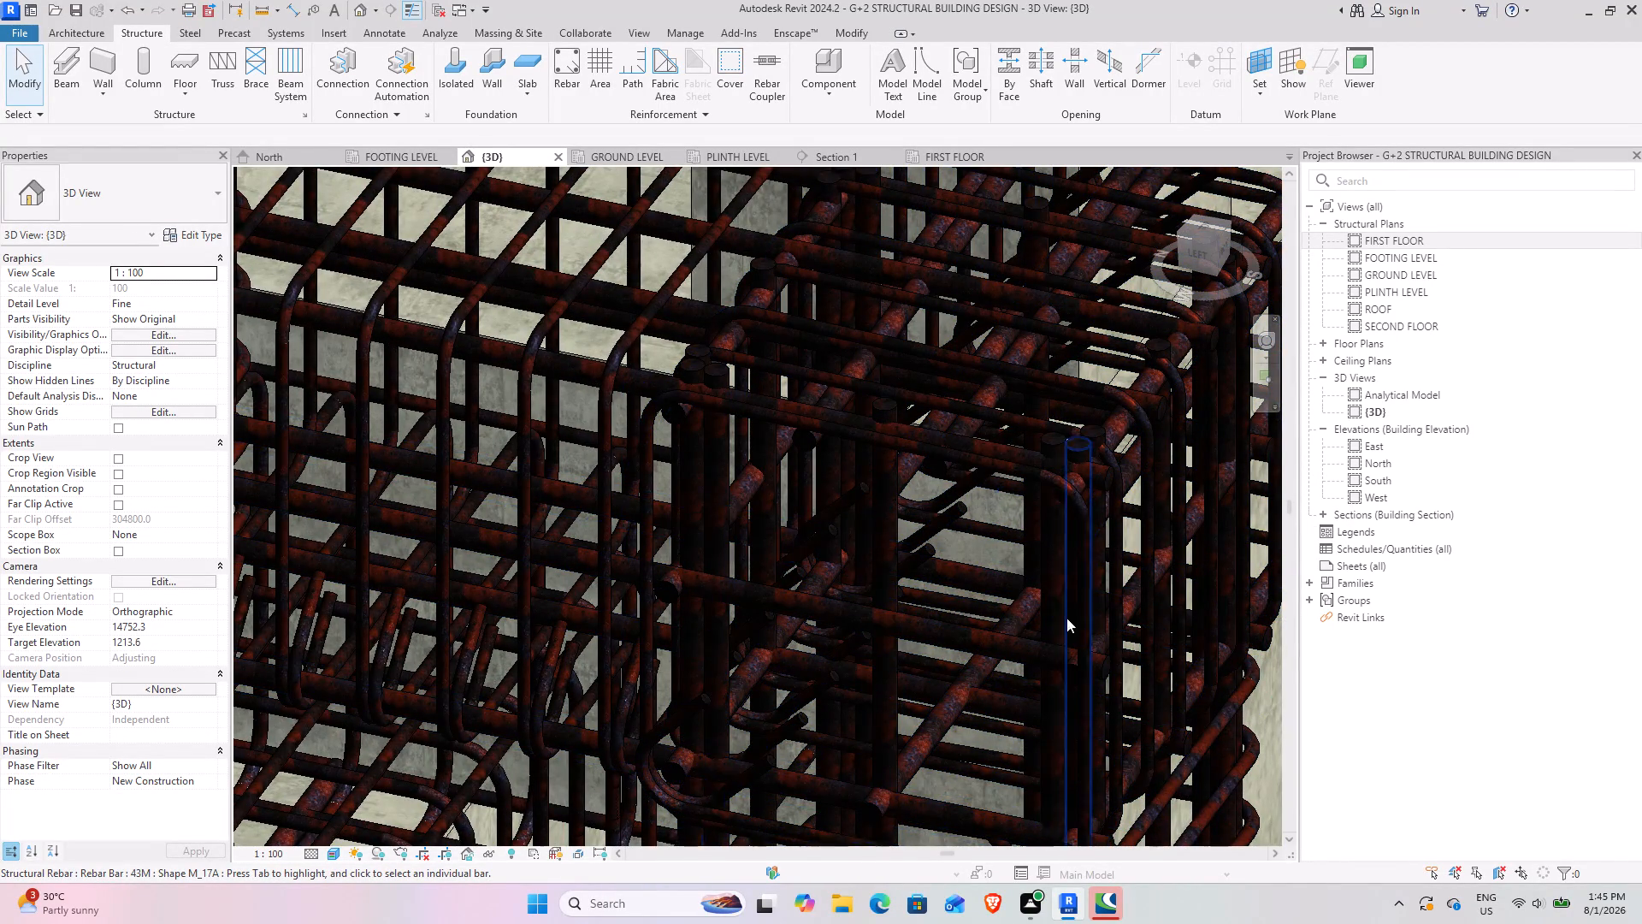
{"action": "scroll", "coordinate": [1025, 660], "scroll_direction": "down", "scroll_amount": 8}
{"action": "middle_click_drag", "start_coordinate": [1067, 644], "coordinate": [1148, 567], "text": "shift"}
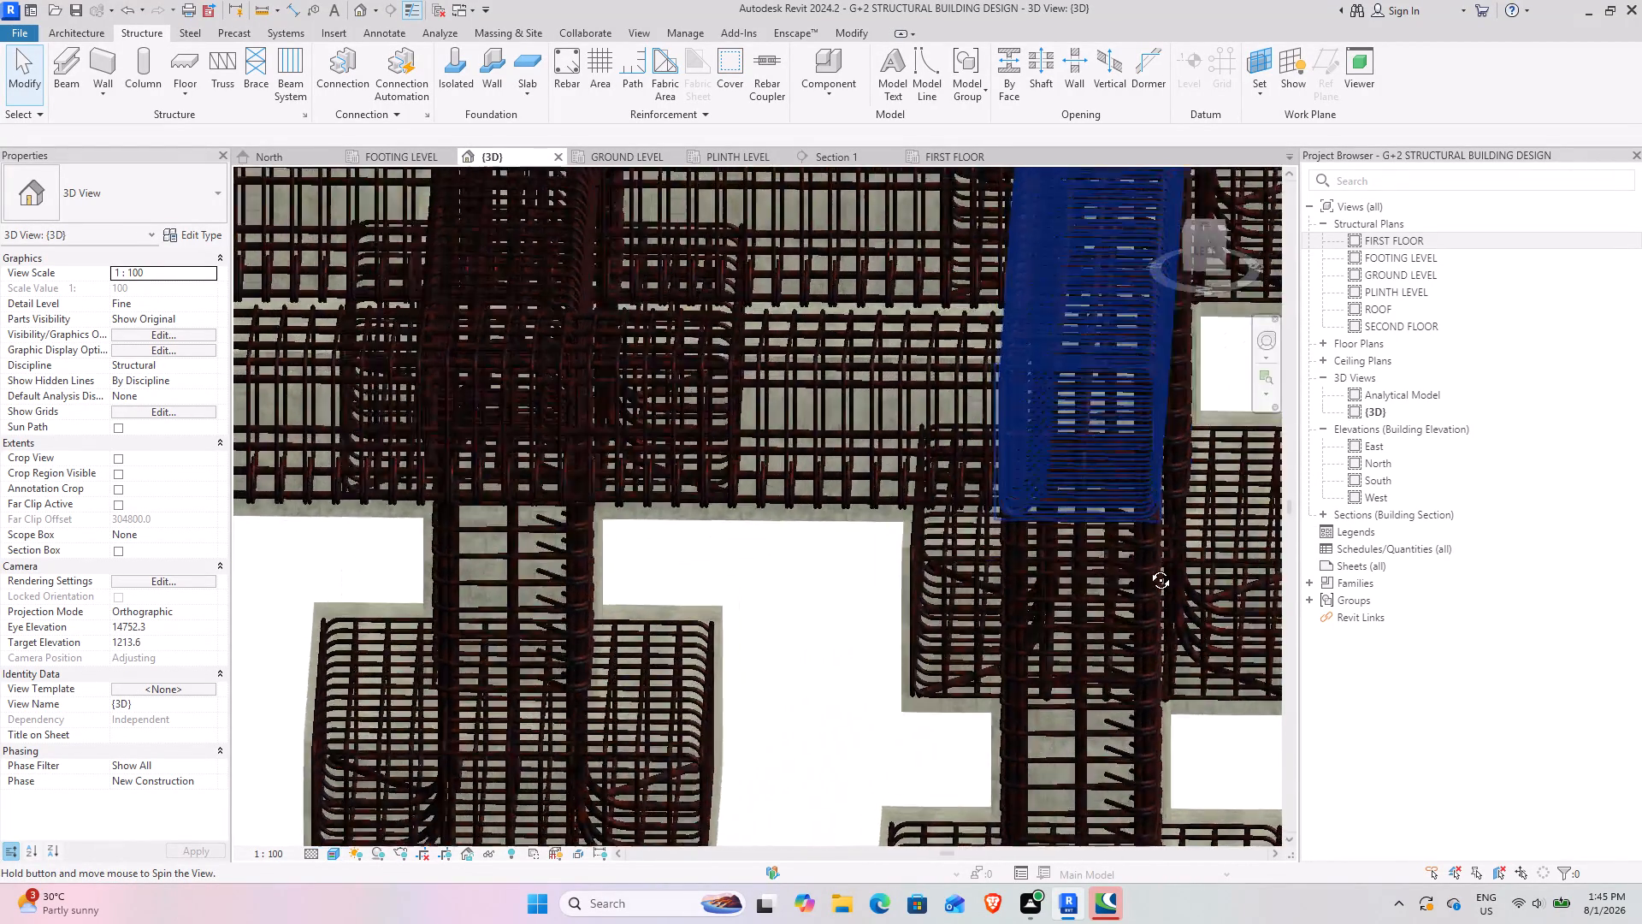
{"action": "middle_click_drag", "start_coordinate": [1148, 567], "coordinate": [1119, 427], "text": "shift"}
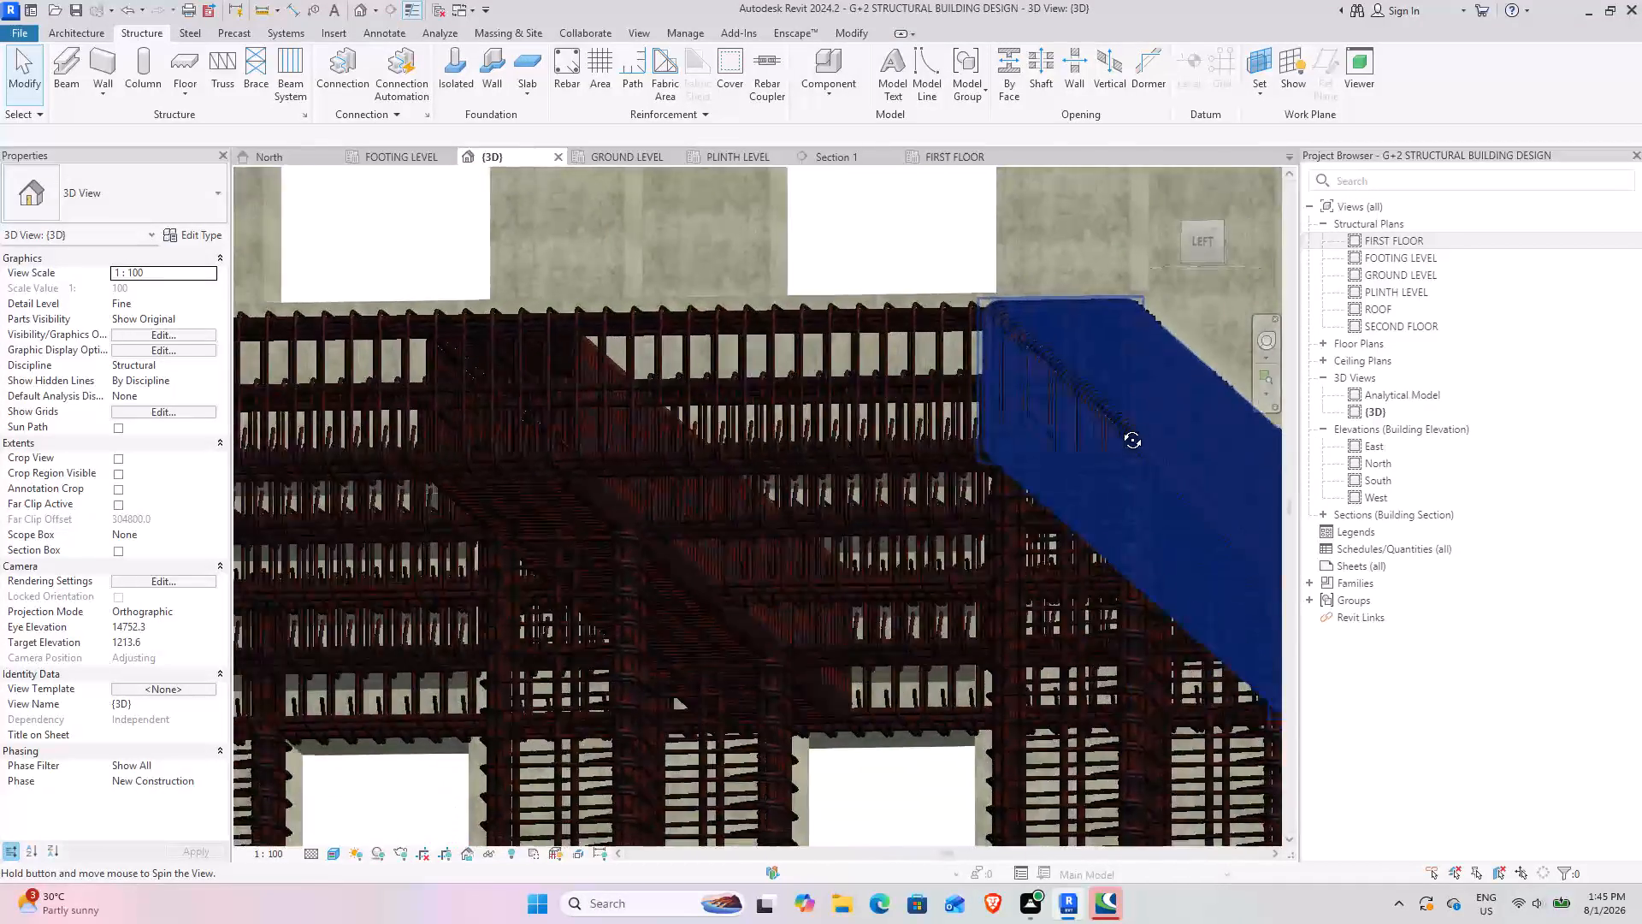
{"action": "middle_click_drag", "start_coordinate": [1119, 427], "coordinate": [1116, 431], "text": "shift"}
Examine from above how the cross beams' longitudinal bars and stirrups meet the perimeter edge beams, ending at the grid line 9 beam.
{"action": "scroll", "coordinate": [981, 528], "scroll_direction": "down", "scroll_amount": 8}
{"action": "middle_click_drag", "start_coordinate": [777, 543], "coordinate": [818, 838], "text": "shift"}
{"action": "scroll", "coordinate": [584, 439], "scroll_direction": "up", "scroll_amount": 1}
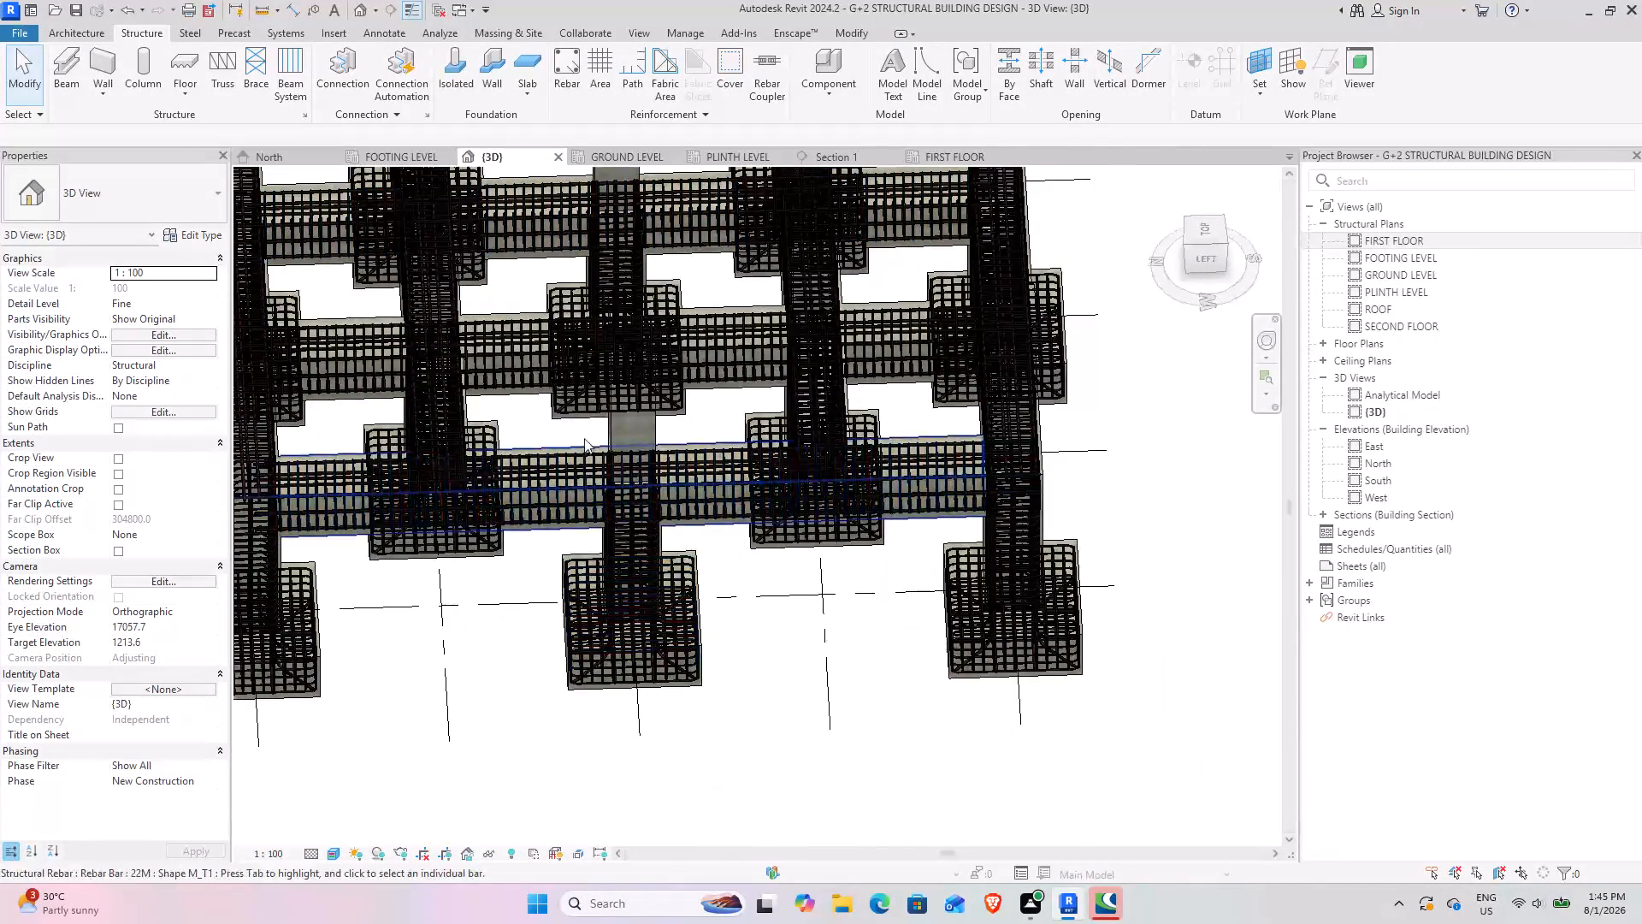
{"action": "scroll", "coordinate": [584, 438], "scroll_direction": "up", "scroll_amount": 6}
{"action": "middle_click_drag", "start_coordinate": [688, 494], "coordinate": [623, 514], "text": "shift"}
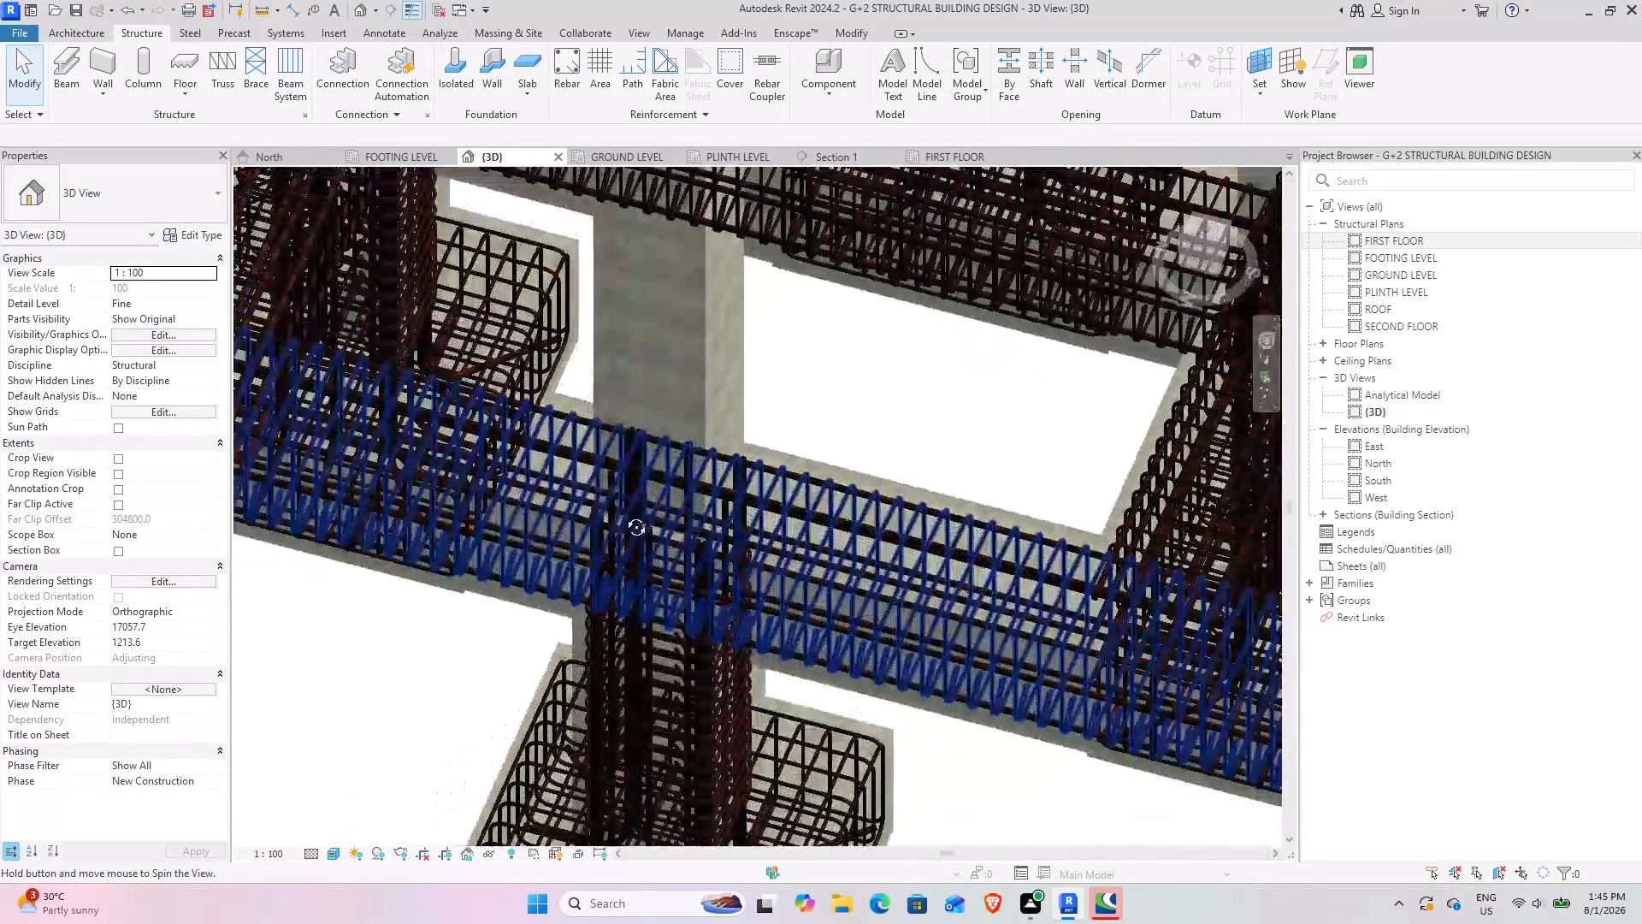
{"action": "middle_click_drag", "start_coordinate": [623, 514], "coordinate": [625, 551], "text": "shift"}
{"action": "scroll", "coordinate": [840, 513], "scroll_direction": "down", "scroll_amount": 8}
{"action": "middle_click_drag", "start_coordinate": [908, 532], "coordinate": [837, 645], "text": "shift"}
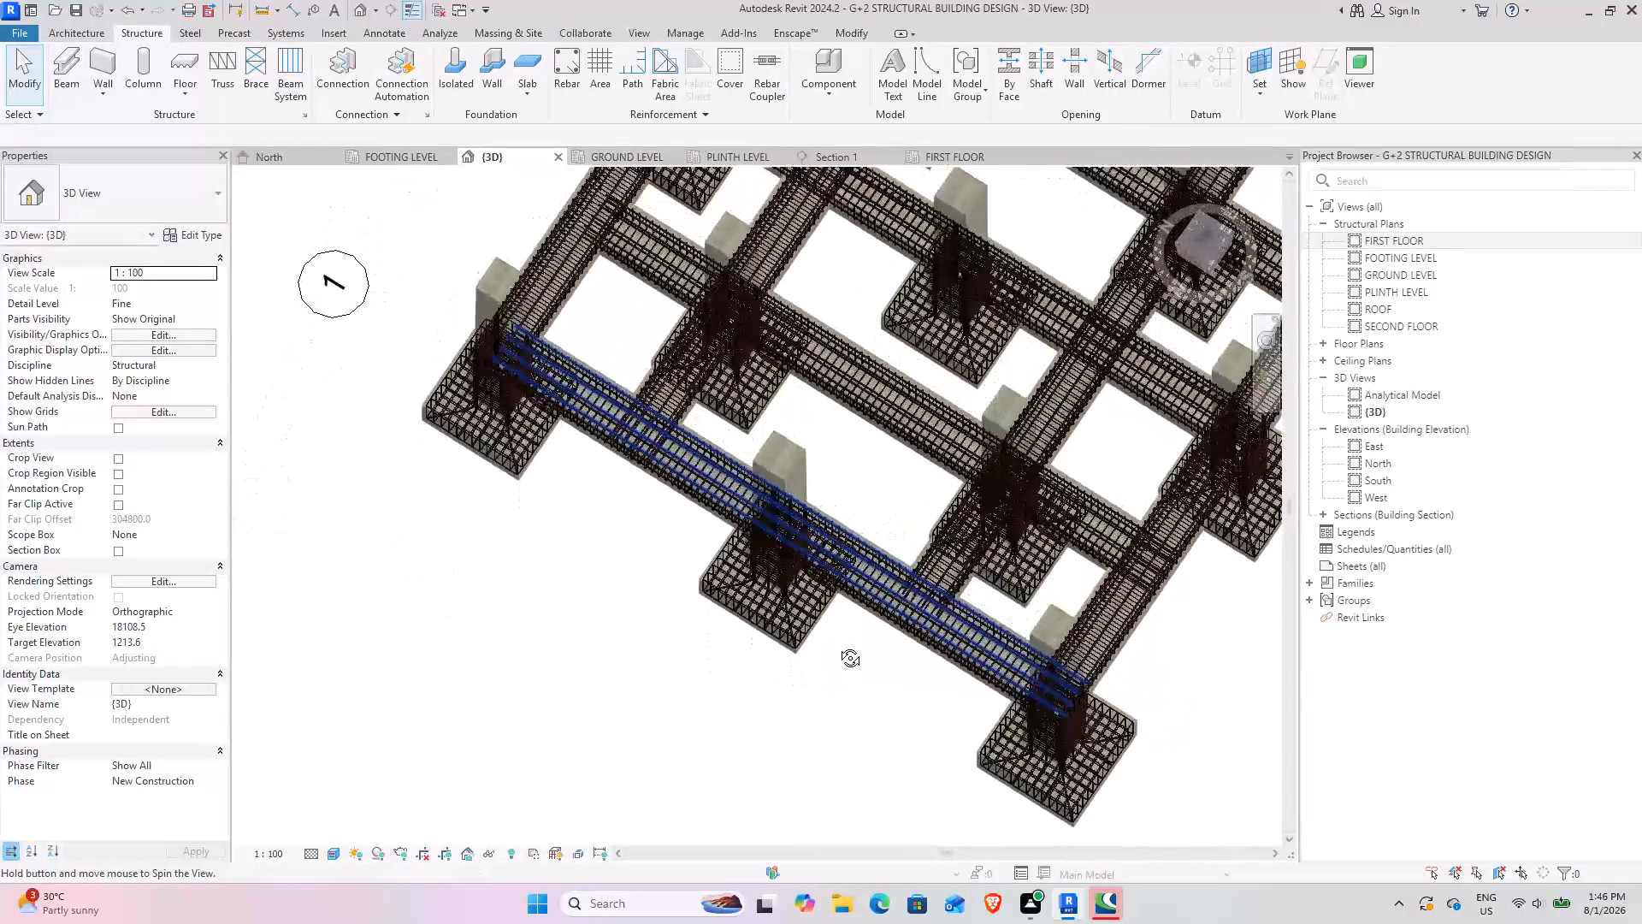
{"action": "middle_click_drag", "start_coordinate": [837, 645], "coordinate": [834, 667], "text": "shift"}
{"action": "scroll", "coordinate": [946, 603], "scroll_direction": "up", "scroll_amount": 11}
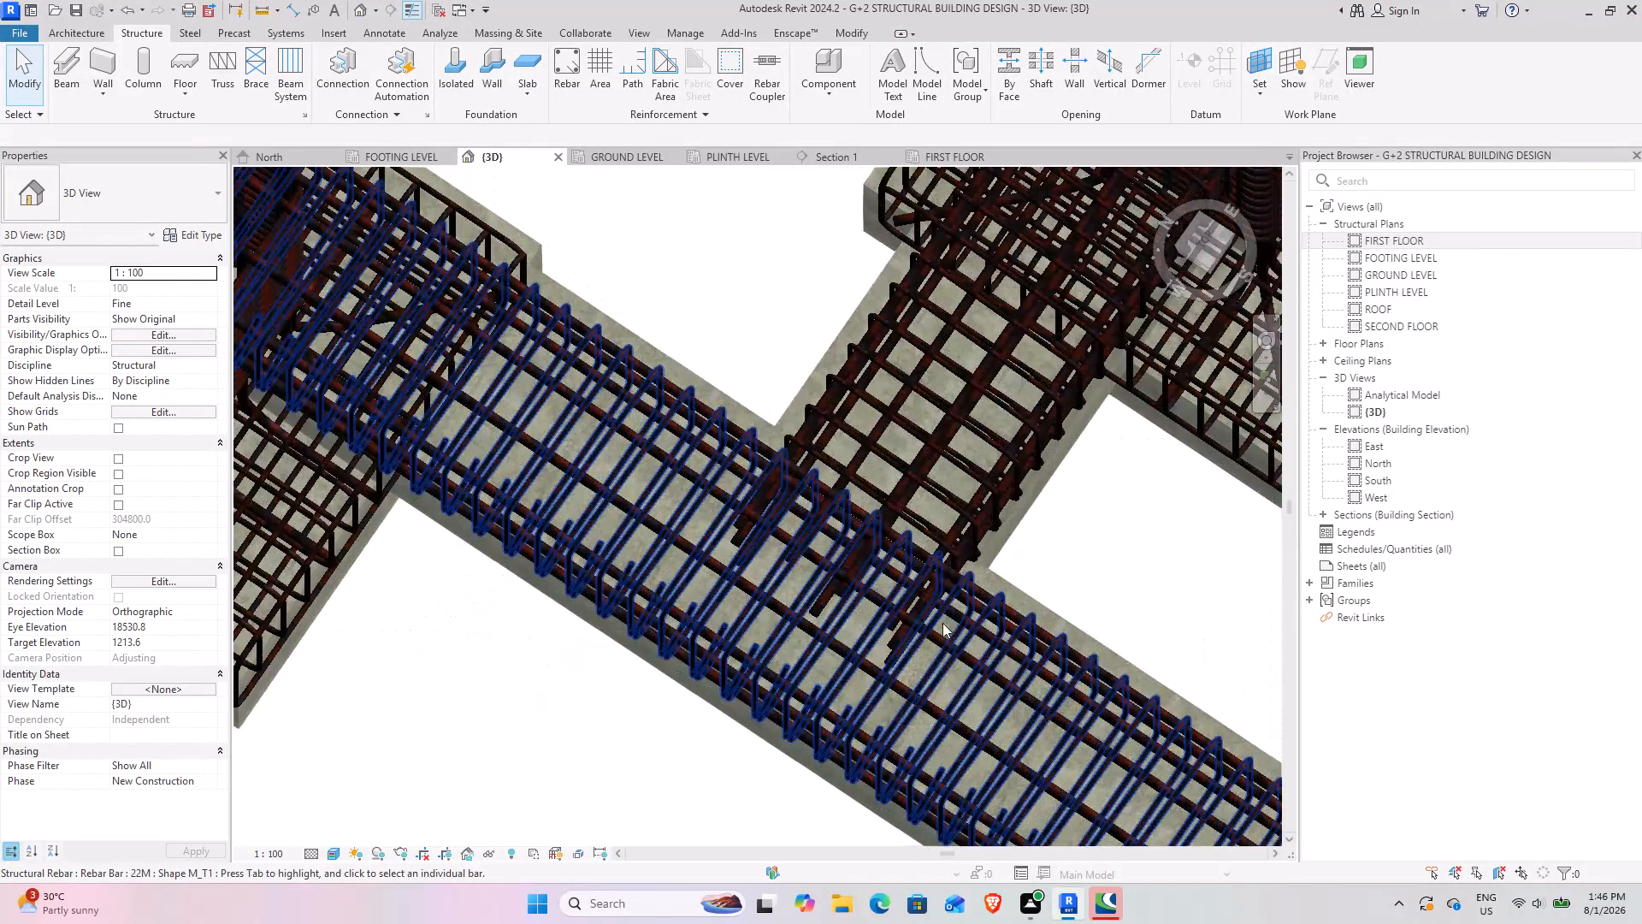
{"action": "middle_click_drag", "start_coordinate": [898, 616], "coordinate": [824, 660], "text": "shift"}
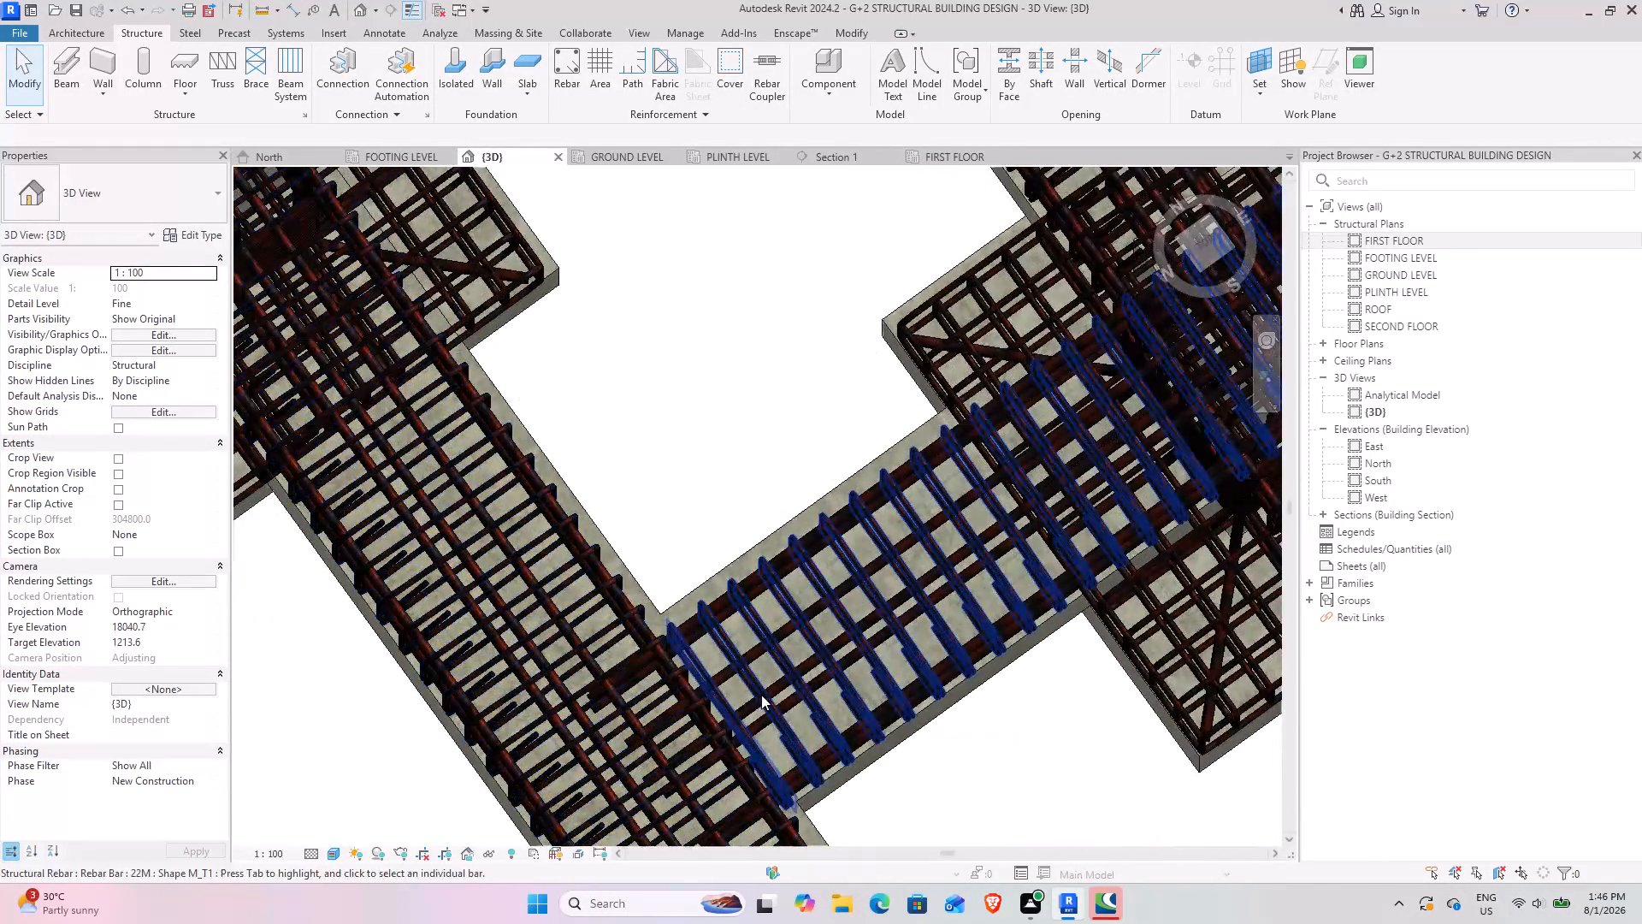
{"action": "middle_click_drag", "start_coordinate": [730, 658], "coordinate": [853, 430]}
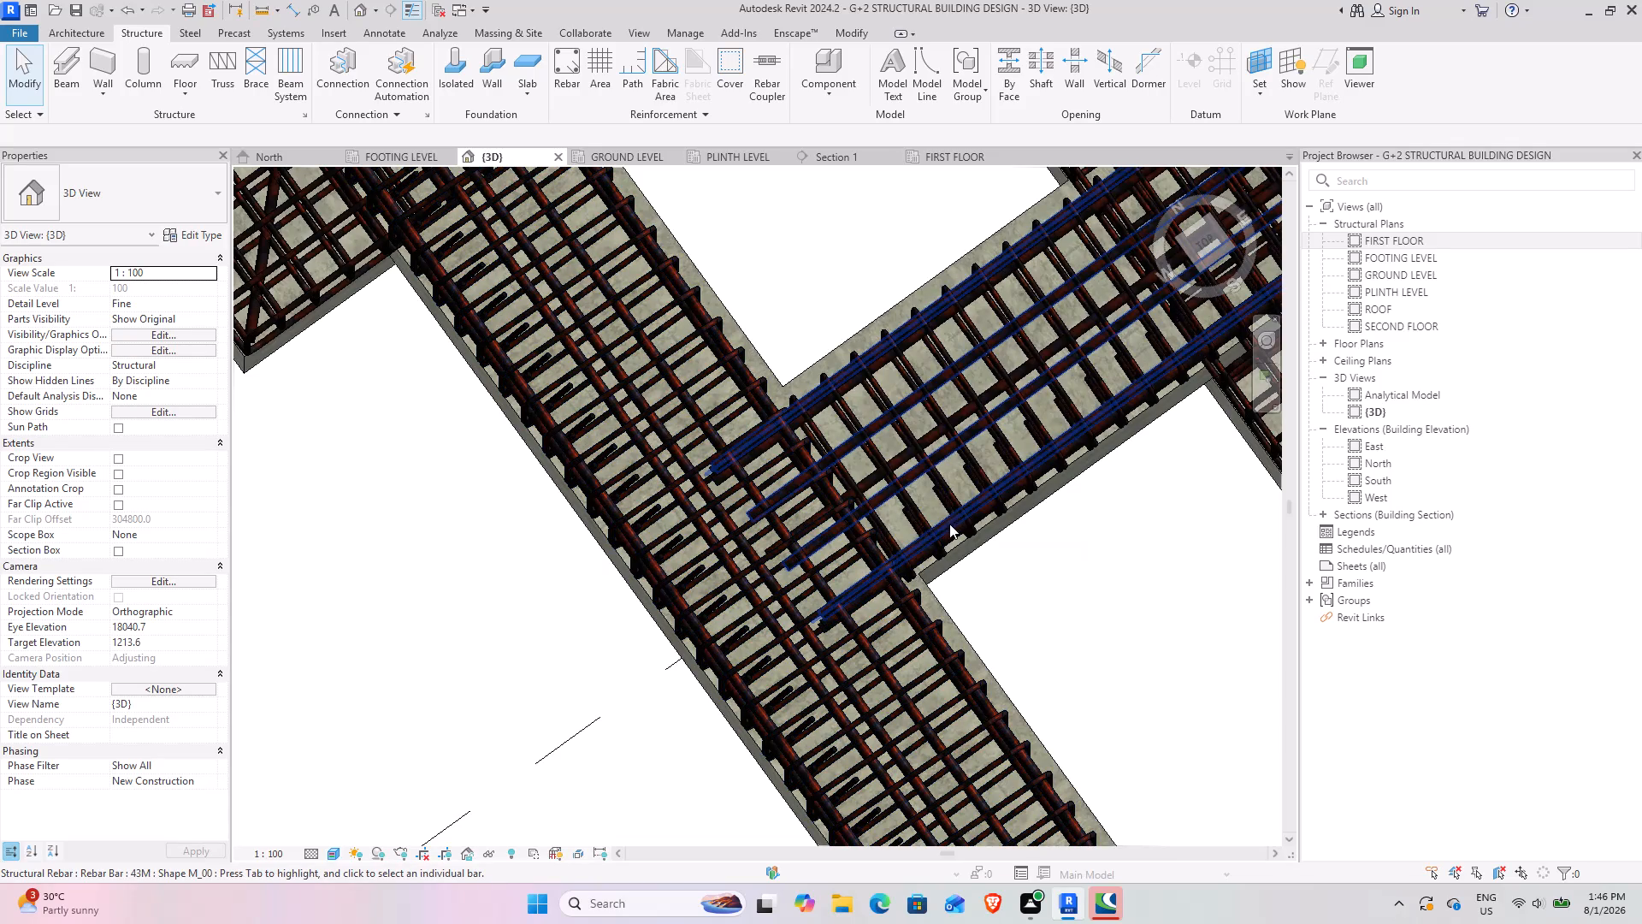
{"action": "scroll", "coordinate": [929, 519], "scroll_direction": "down", "scroll_amount": 9}
{"action": "middle_click_drag", "start_coordinate": [957, 535], "coordinate": [872, 542], "text": "shift"}
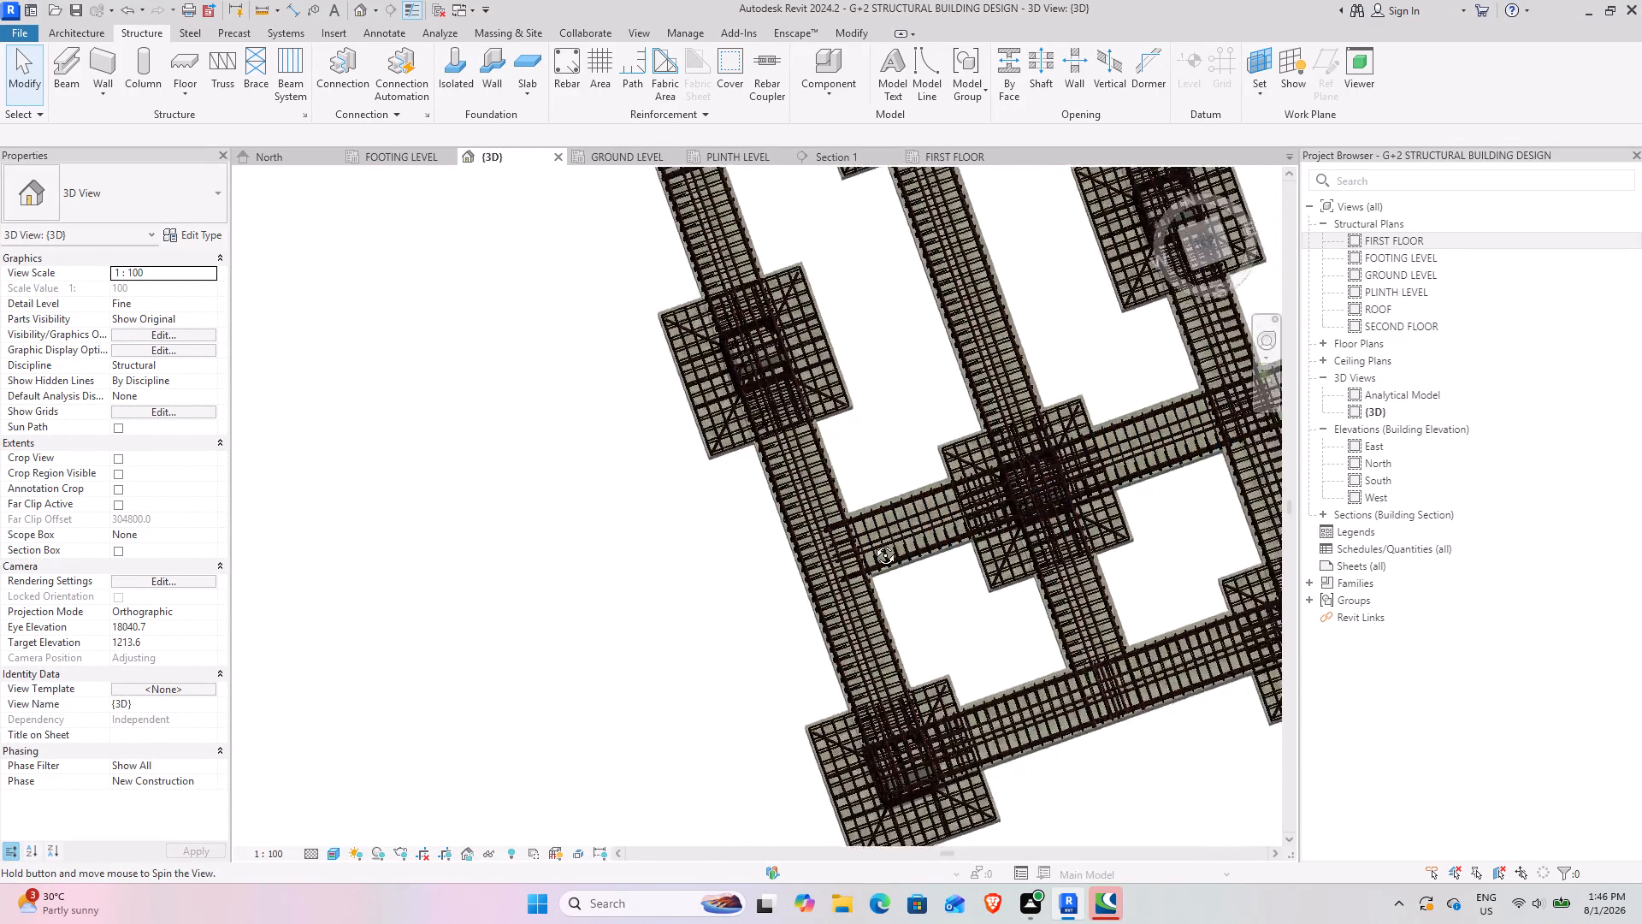
{"action": "middle_click_drag", "start_coordinate": [872, 542], "coordinate": [802, 589], "text": "shift"}
{"action": "scroll", "coordinate": [782, 532], "scroll_direction": "up", "scroll_amount": 7}
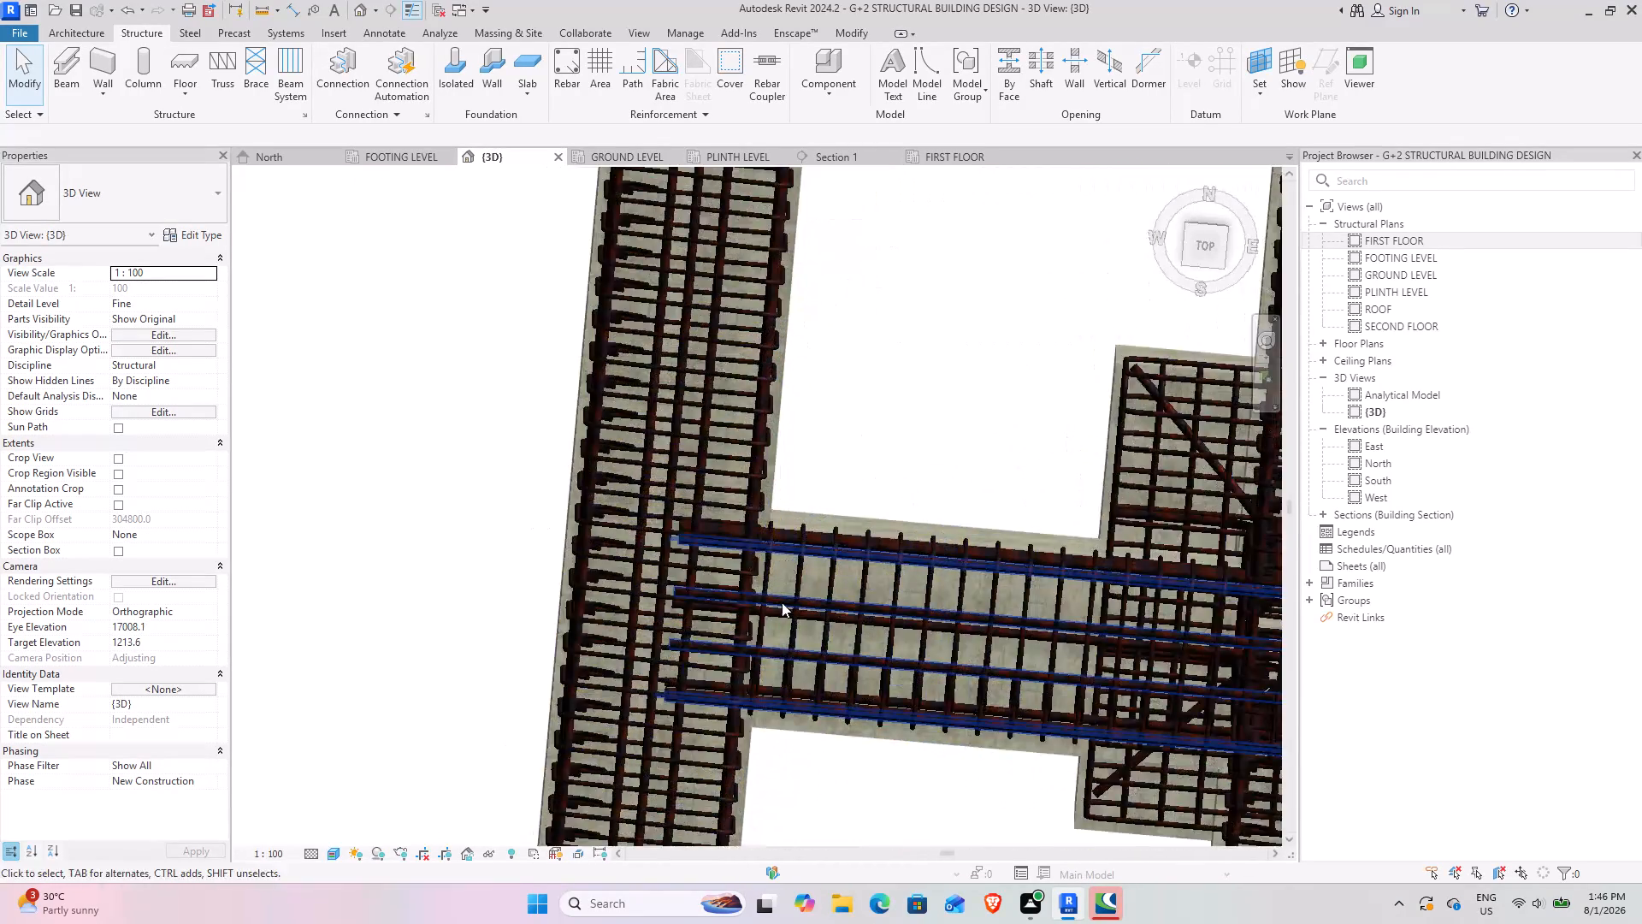
{"action": "scroll", "coordinate": [782, 602], "scroll_direction": "up", "scroll_amount": 2}
{"action": "middle_click_drag", "start_coordinate": [773, 601], "coordinate": [819, 452], "text": "shift"}
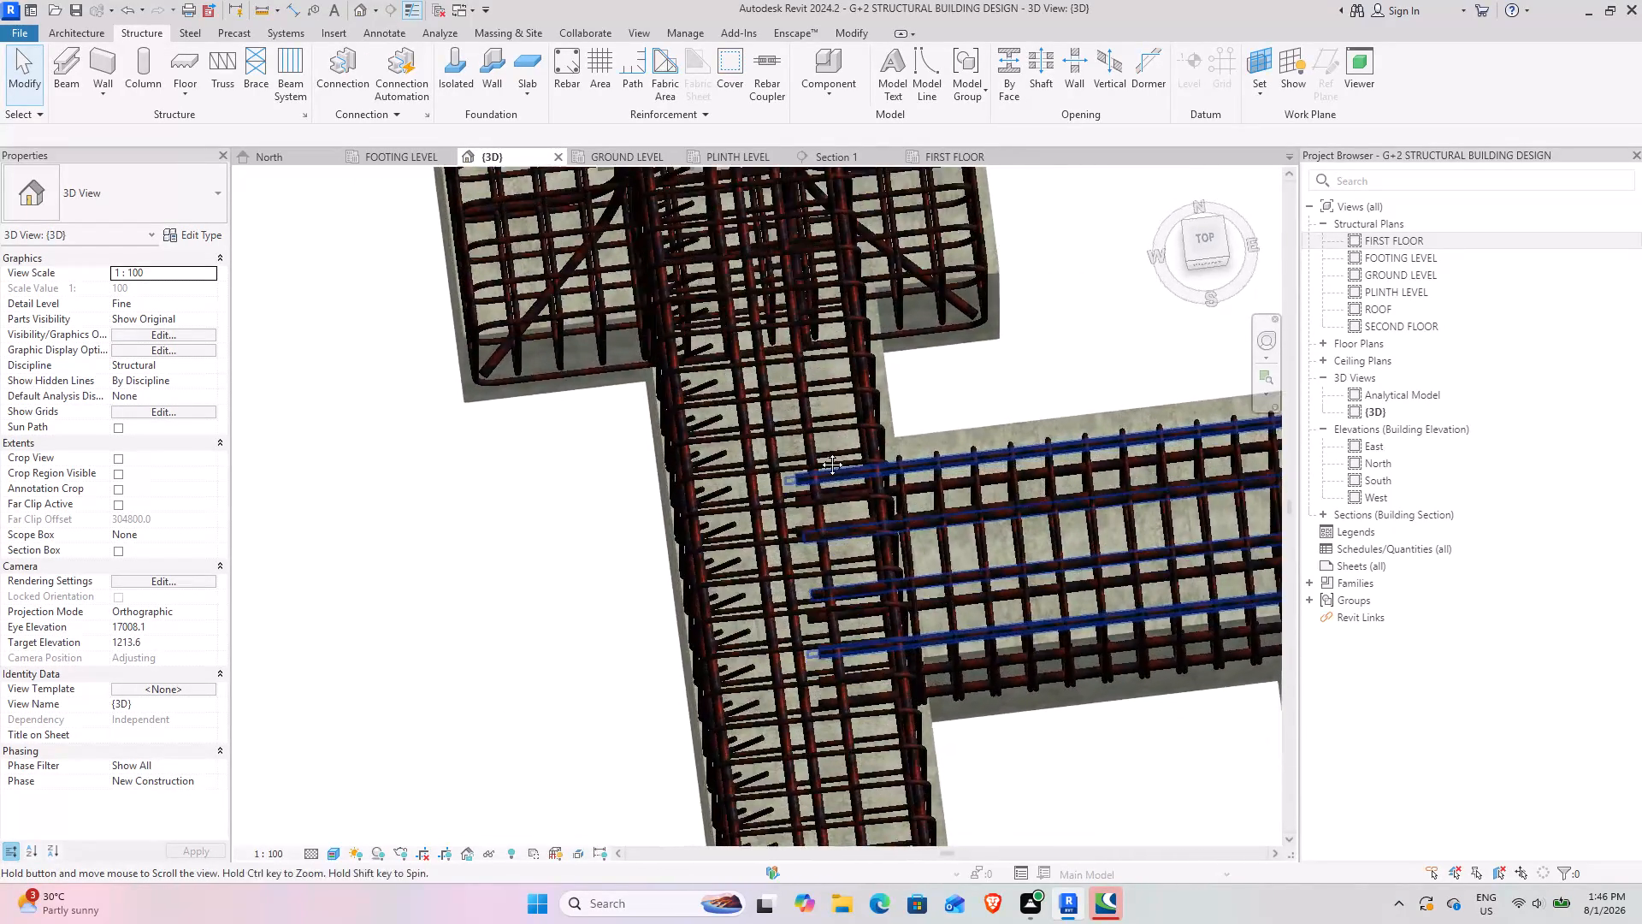
{"action": "middle_click_drag", "start_coordinate": [819, 452], "coordinate": [823, 444], "text": "shift"}
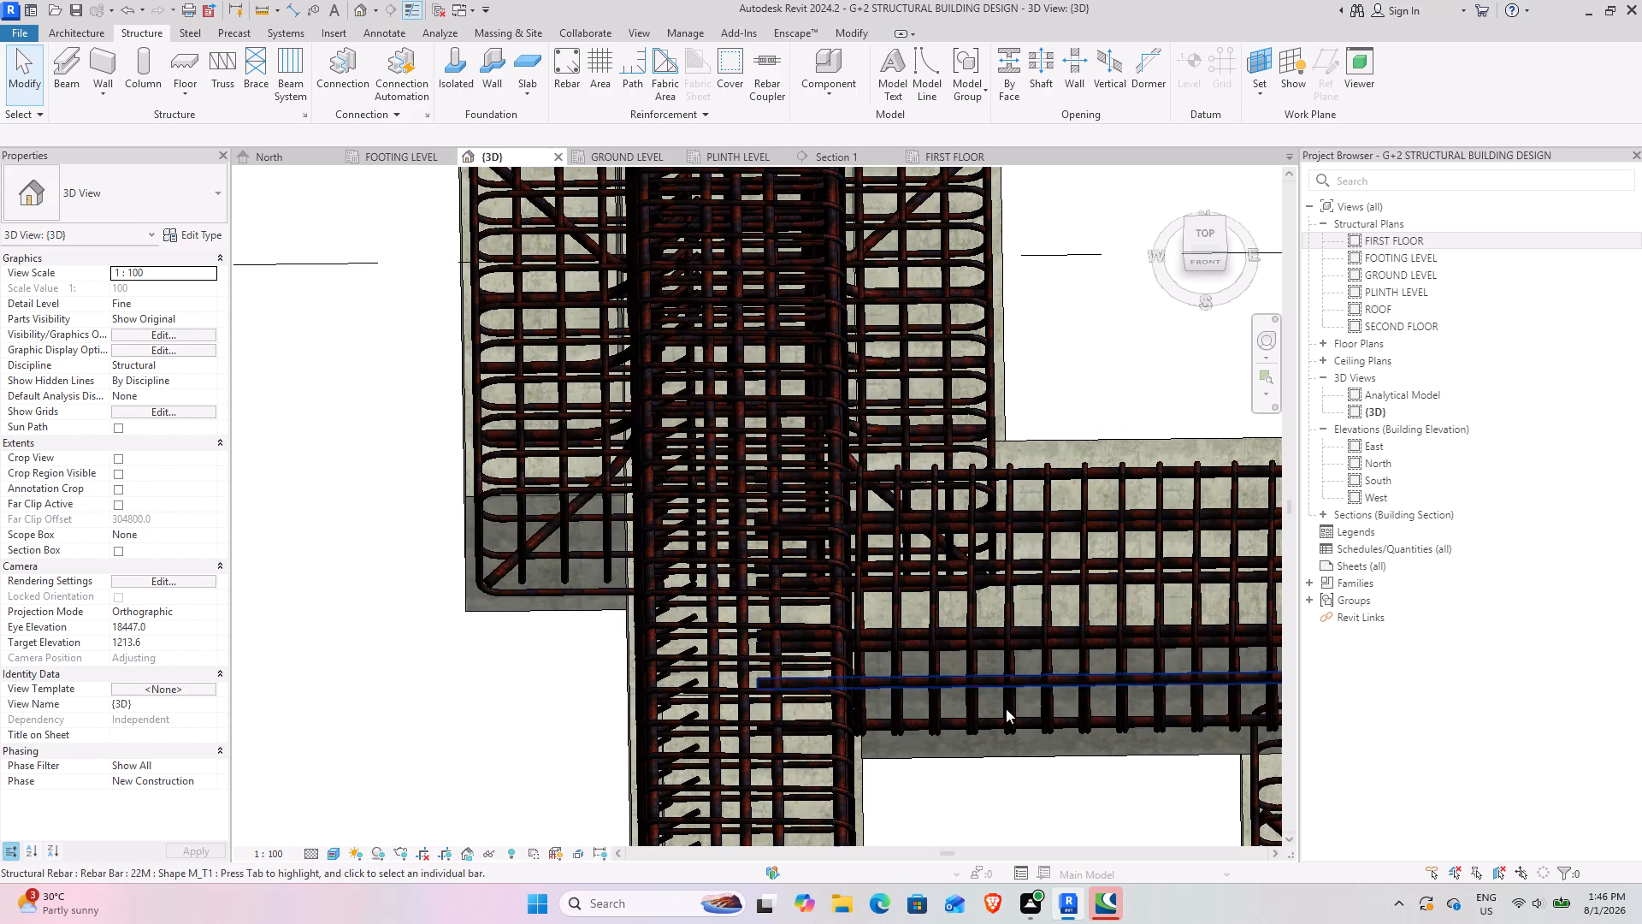
Extend the west end of the grid line 9 beam's 22M M_T1 stirrup set across the joint into the western edge beam.
{"action": "left_click", "coordinate": [967, 629]}
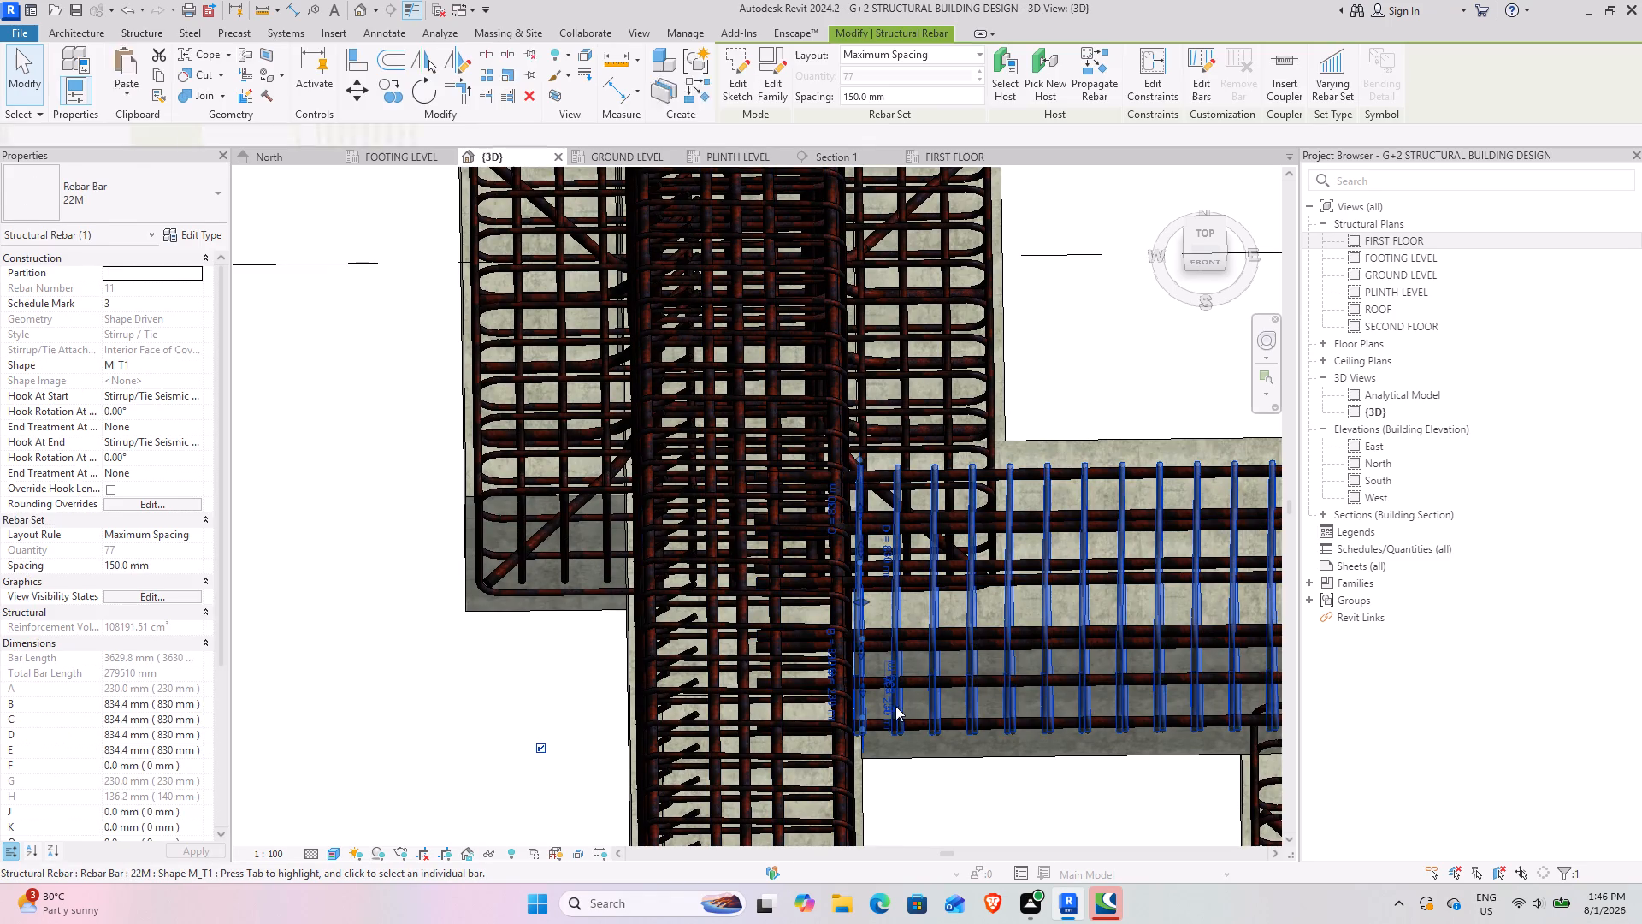
{"action": "left_click", "coordinate": [949, 779]}
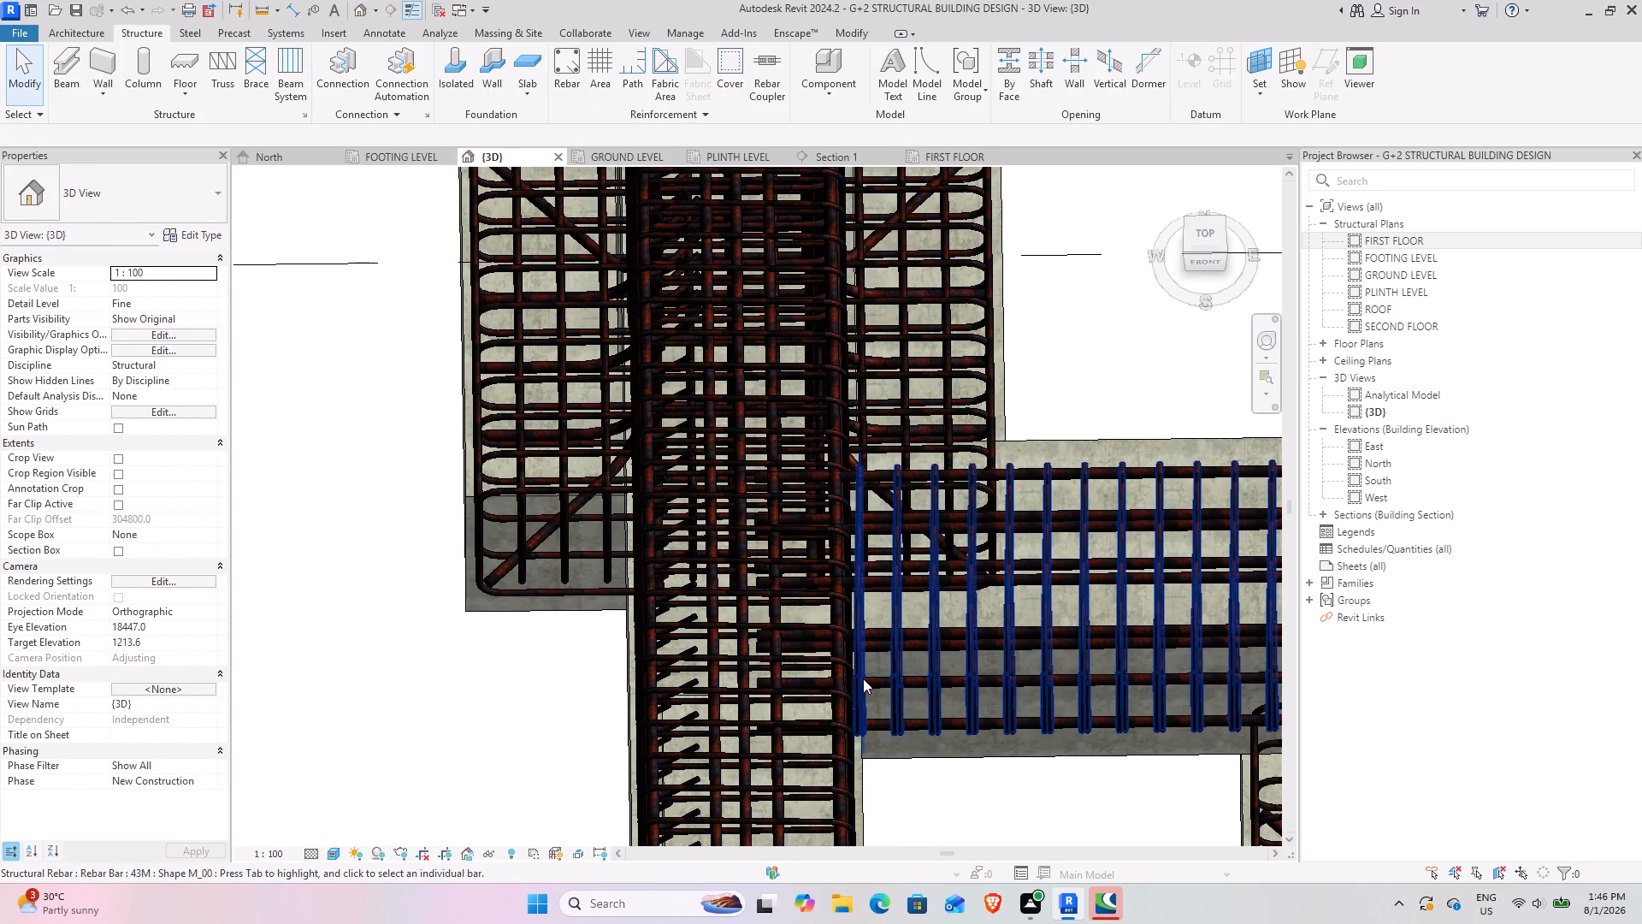
{"action": "left_click", "coordinate": [862, 670]}
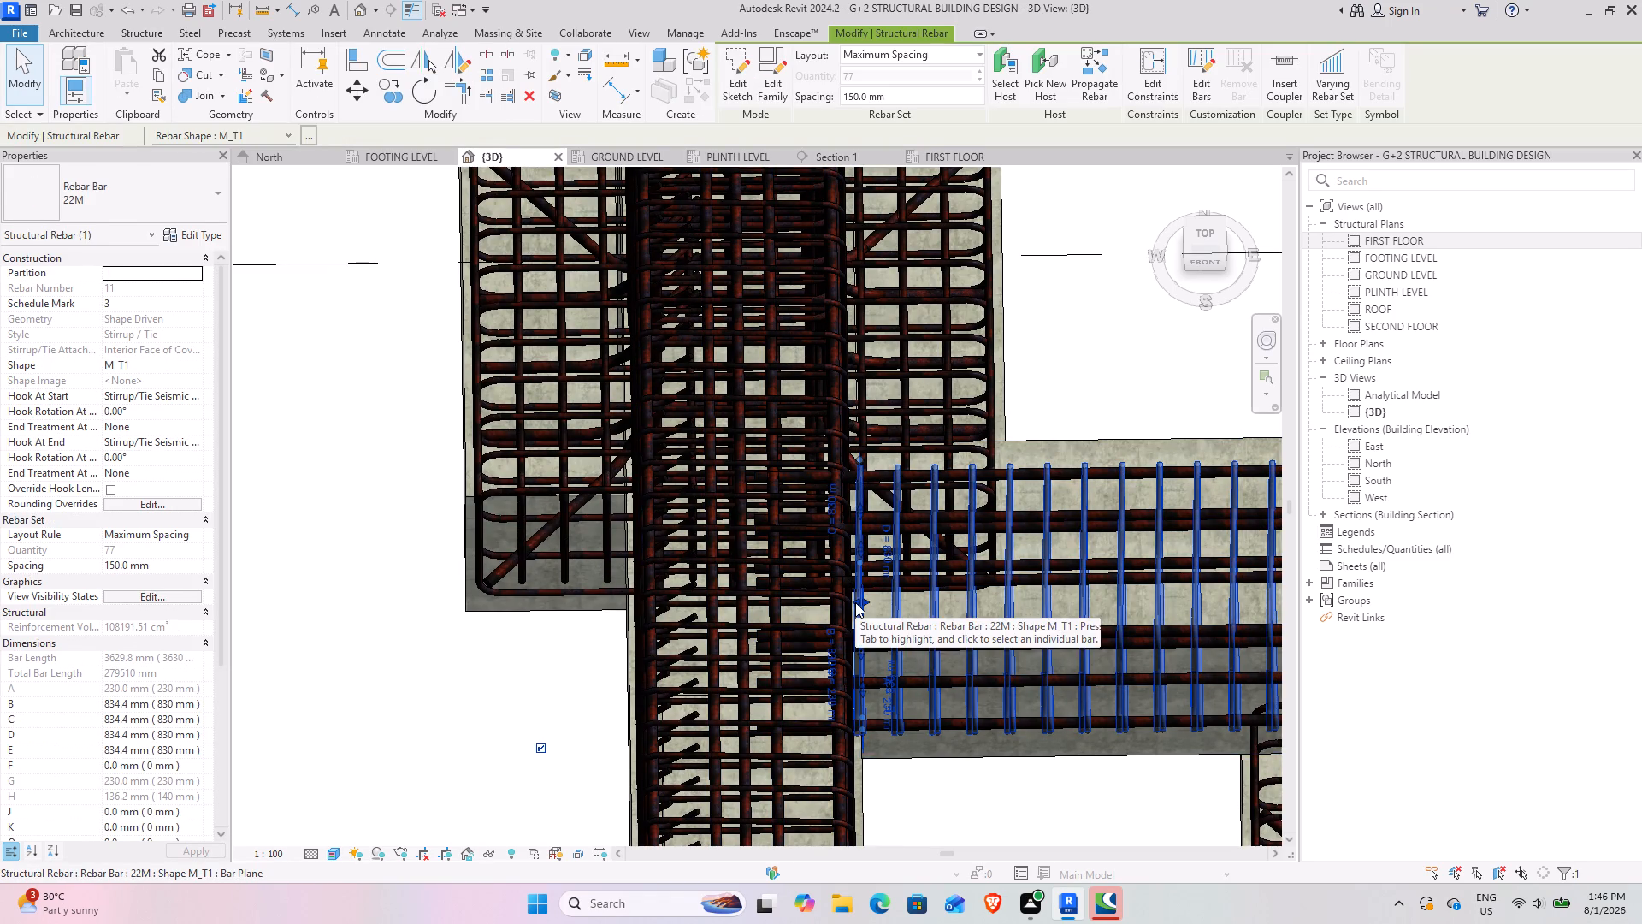
{"action": "left_click_drag", "start_coordinate": [855, 602], "coordinate": [666, 602]}
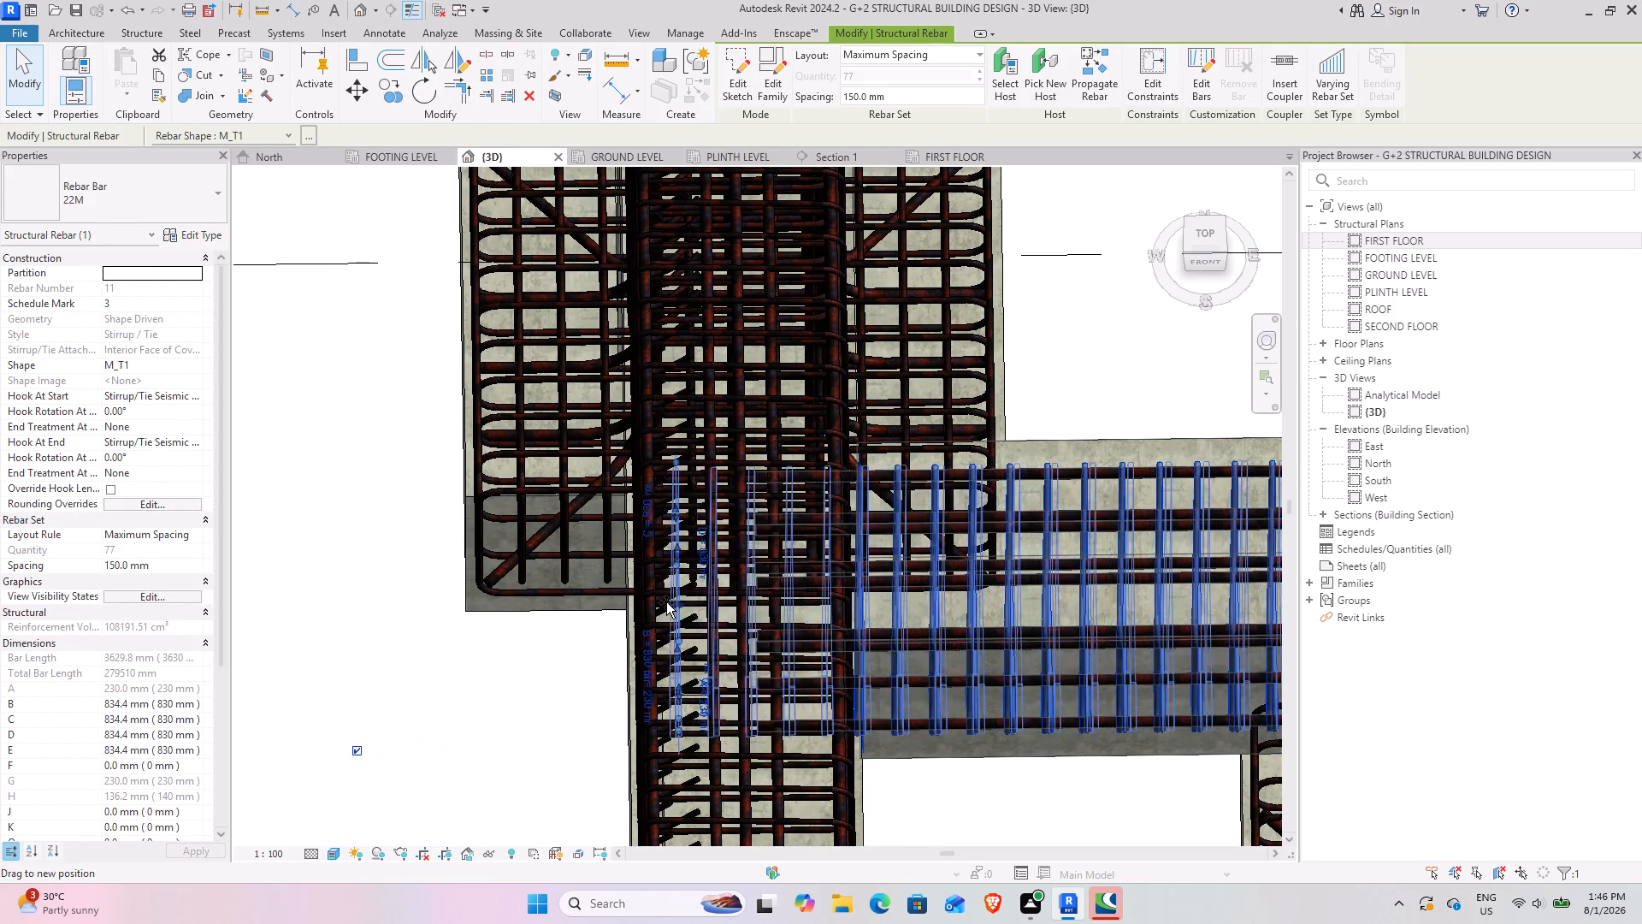
{"action": "left_click_drag", "start_coordinate": [666, 602], "coordinate": [659, 614]}
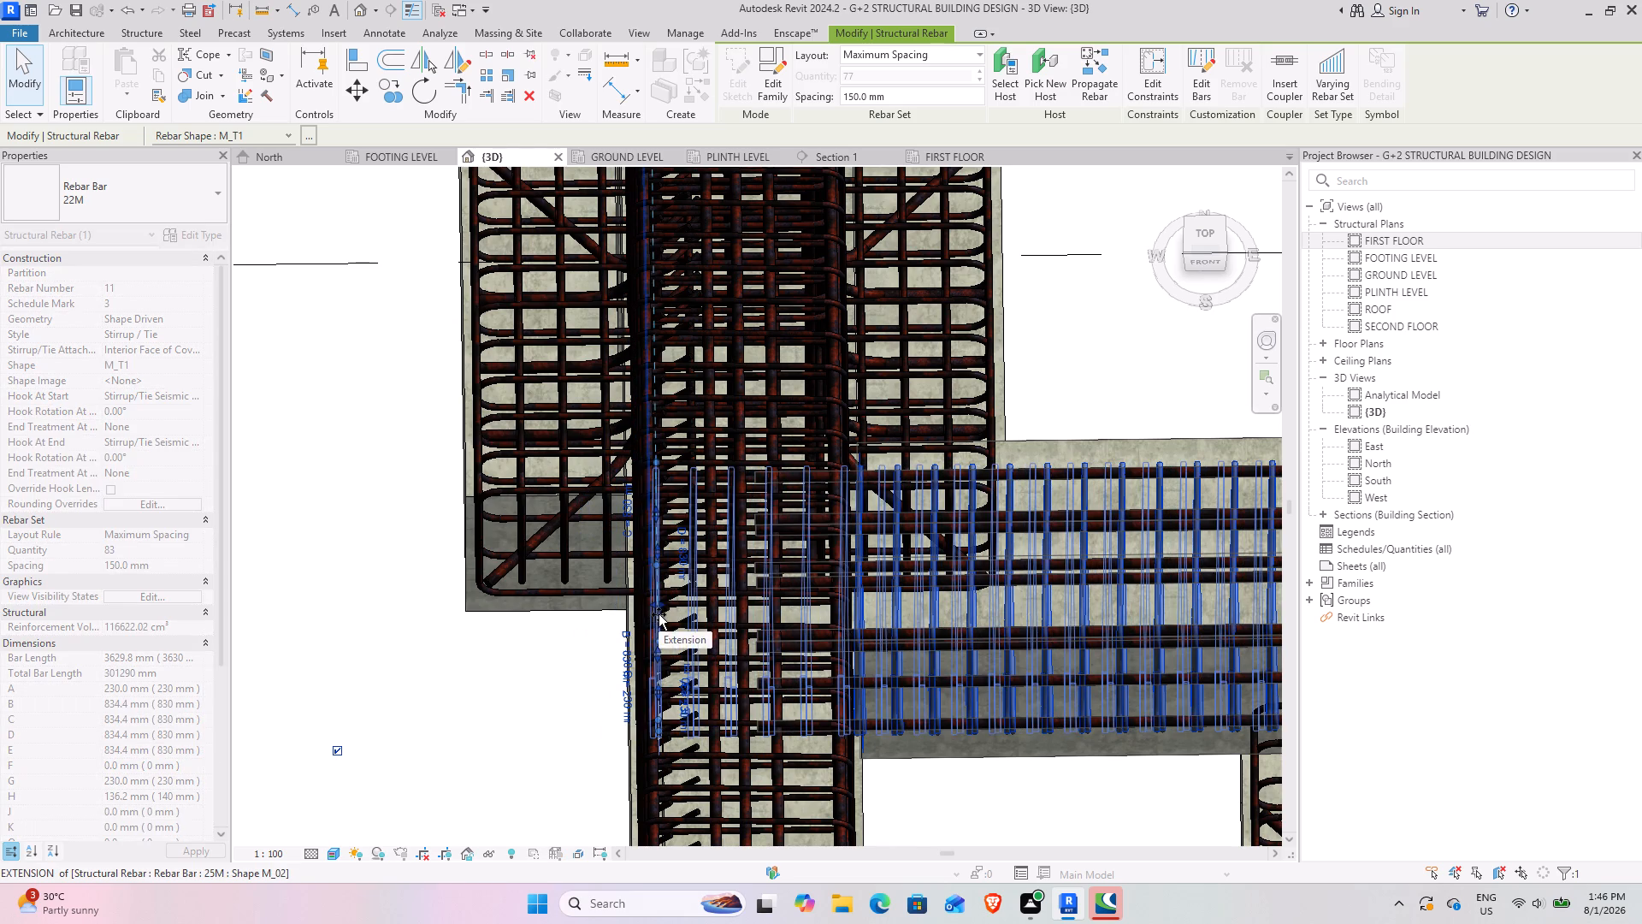
{"action": "left_click_drag", "start_coordinate": [659, 614], "coordinate": [674, 619]}
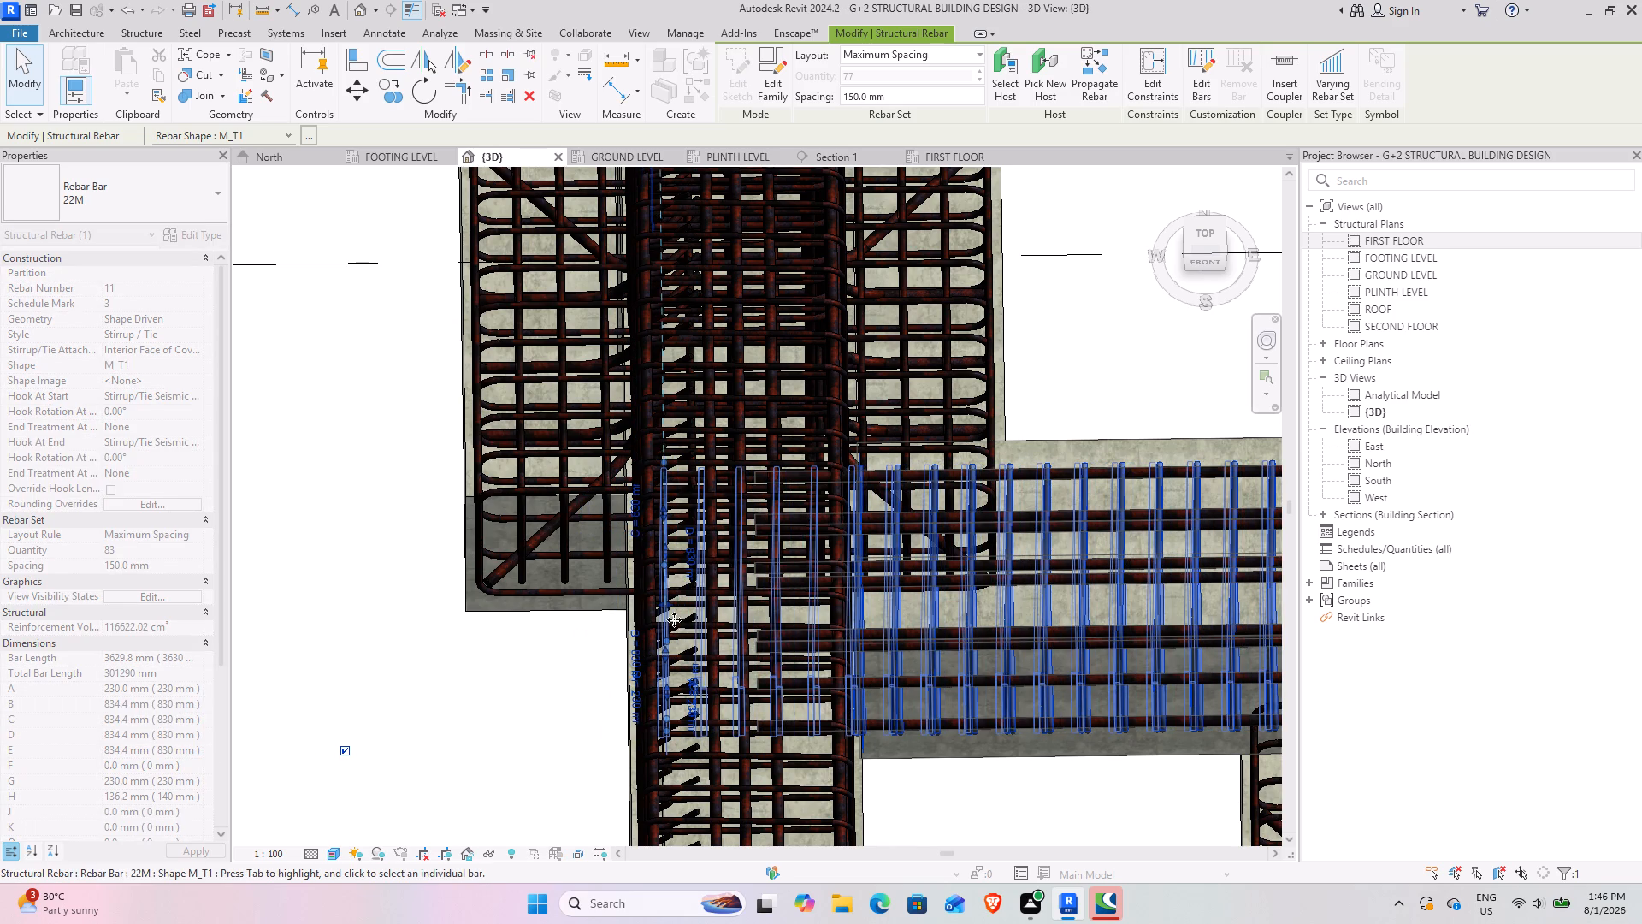
{"action": "left_click", "coordinate": [1200, 235]}
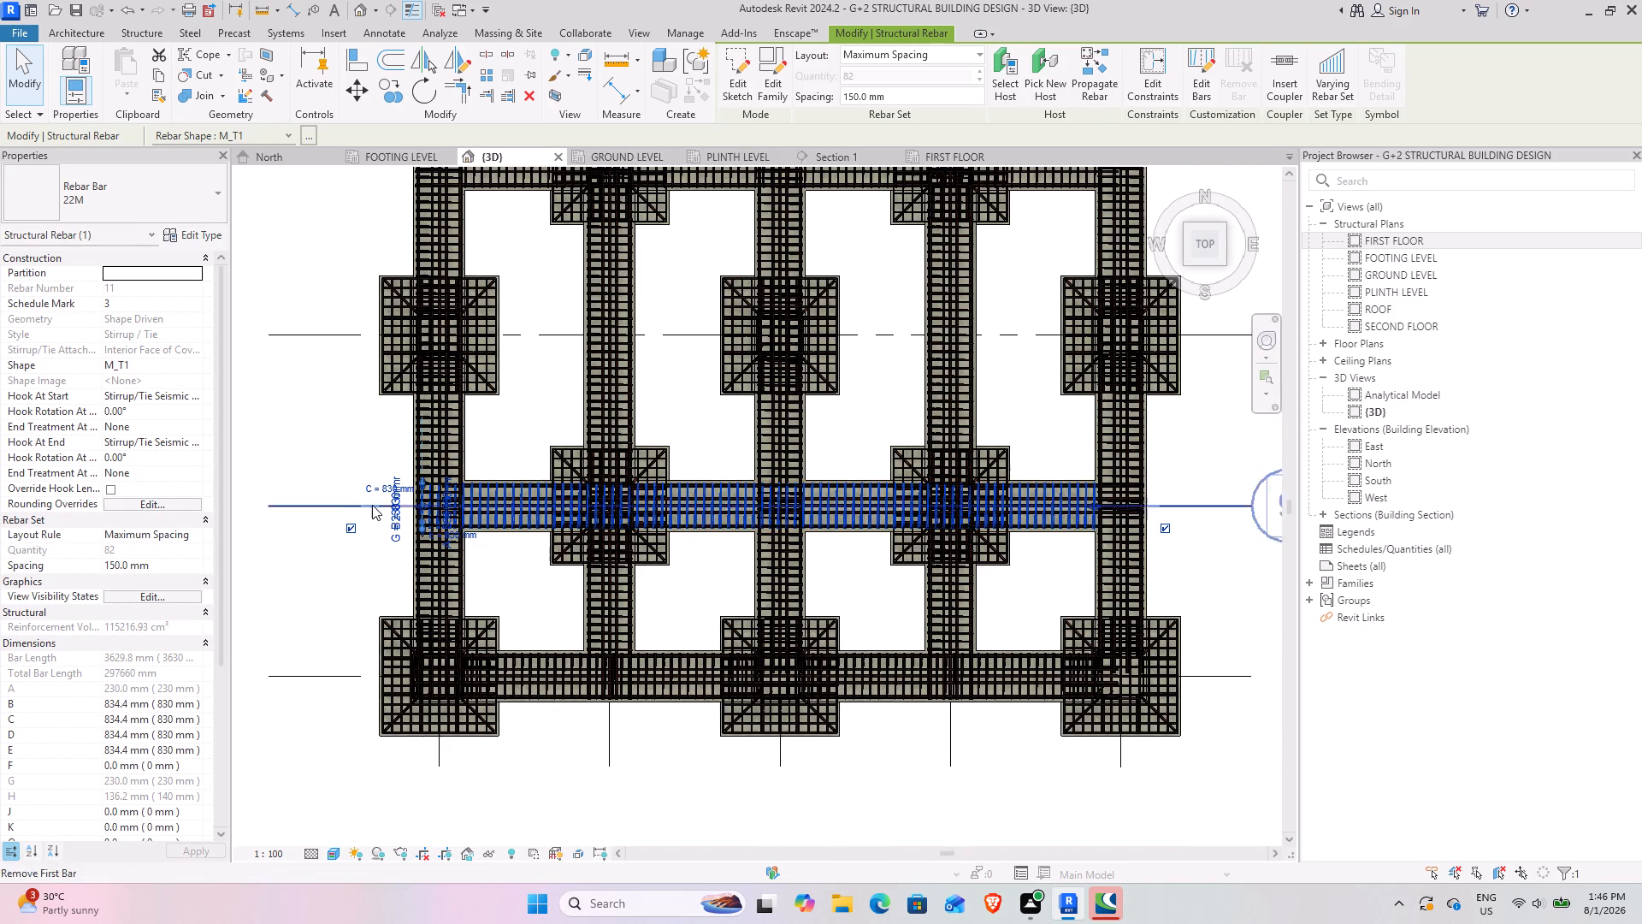
{"action": "scroll", "coordinate": [410, 477], "scroll_direction": "up", "scroll_amount": 13}
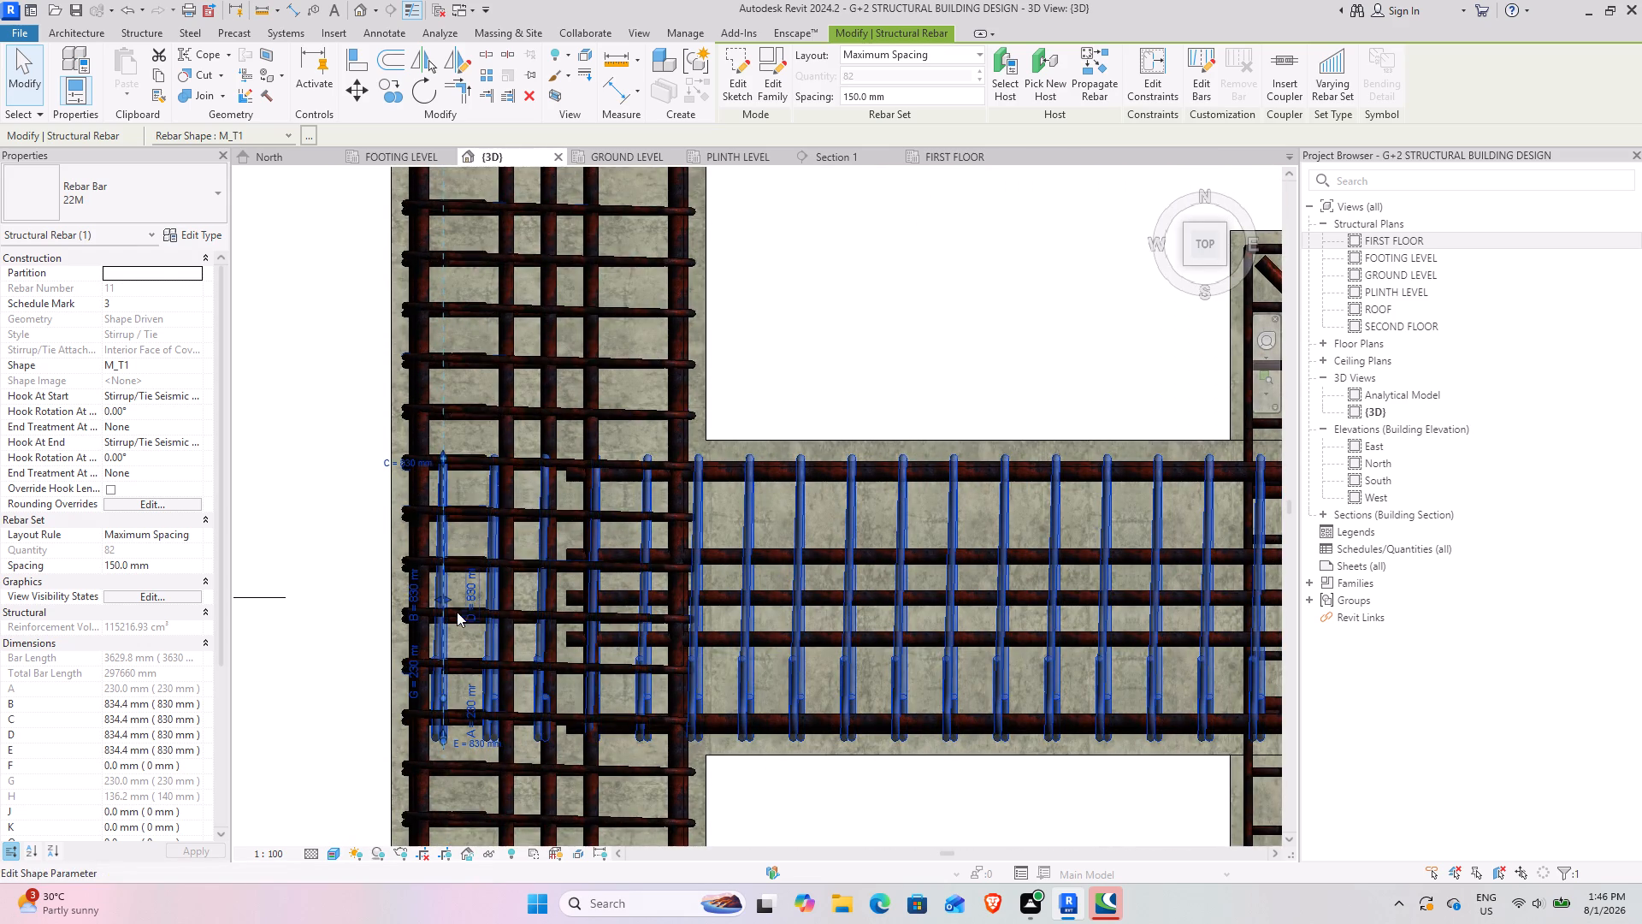
{"action": "left_click_drag", "start_coordinate": [447, 598], "coordinate": [460, 604]}
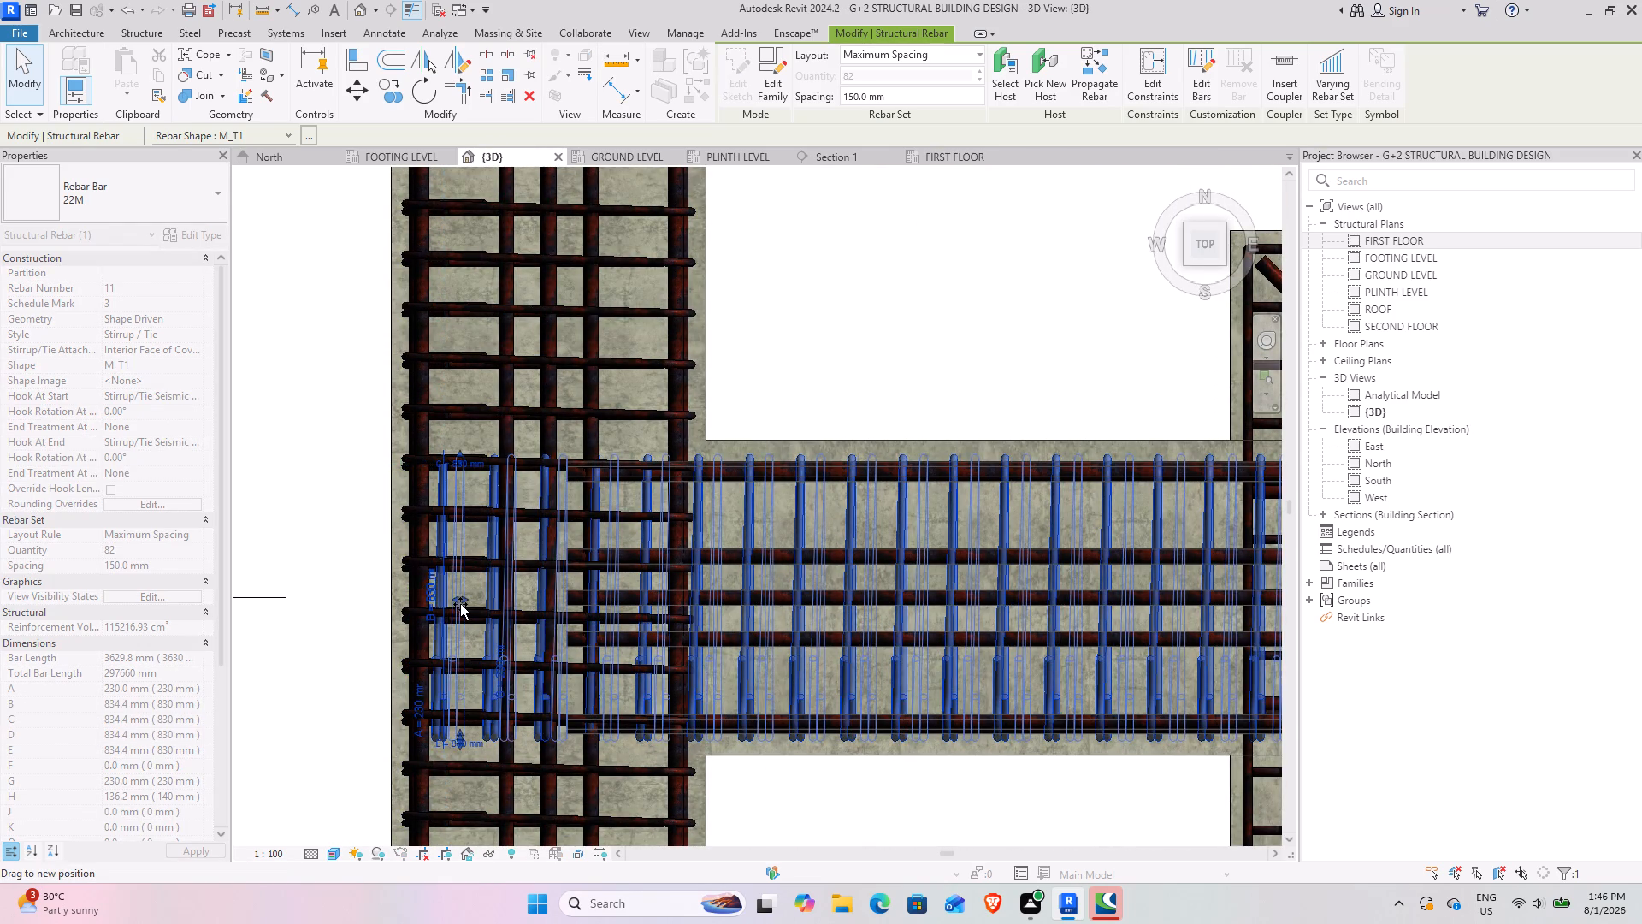
{"action": "left_click_drag", "start_coordinate": [460, 604], "coordinate": [456, 604]}
{"action": "scroll", "coordinate": [596, 597], "scroll_direction": "down", "scroll_amount": 8}
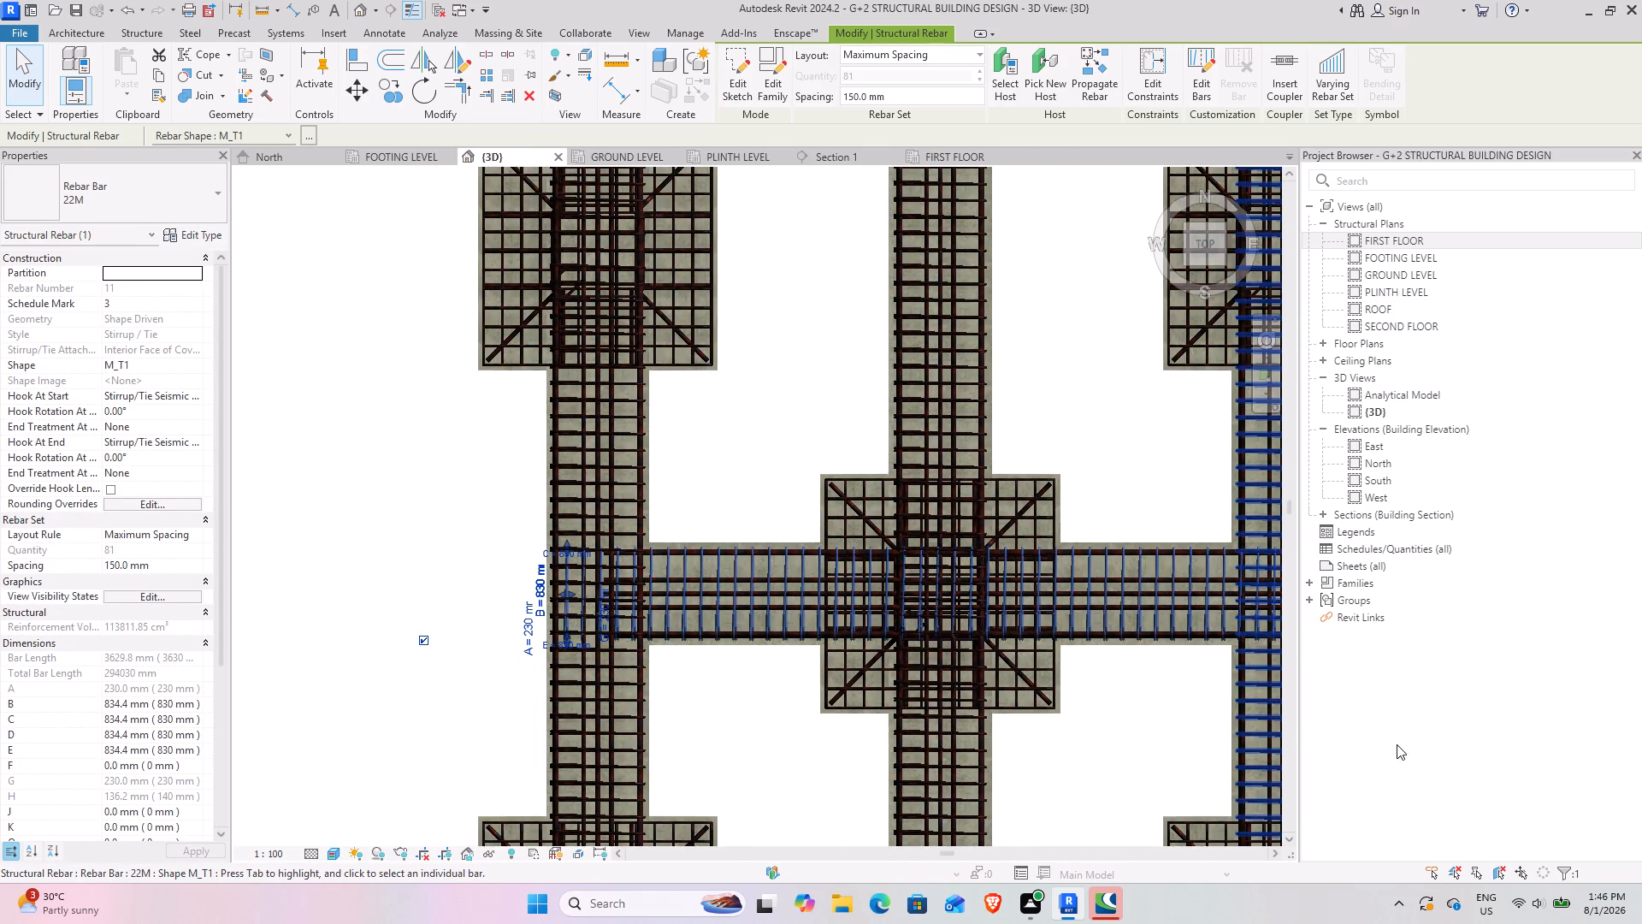
Adjust the east end of the grid line 9 beam's 22M stirrup set to the inner face of the eastern edge beam.
{"action": "middle_click_drag", "start_coordinate": [1131, 630], "coordinate": [434, 577]}
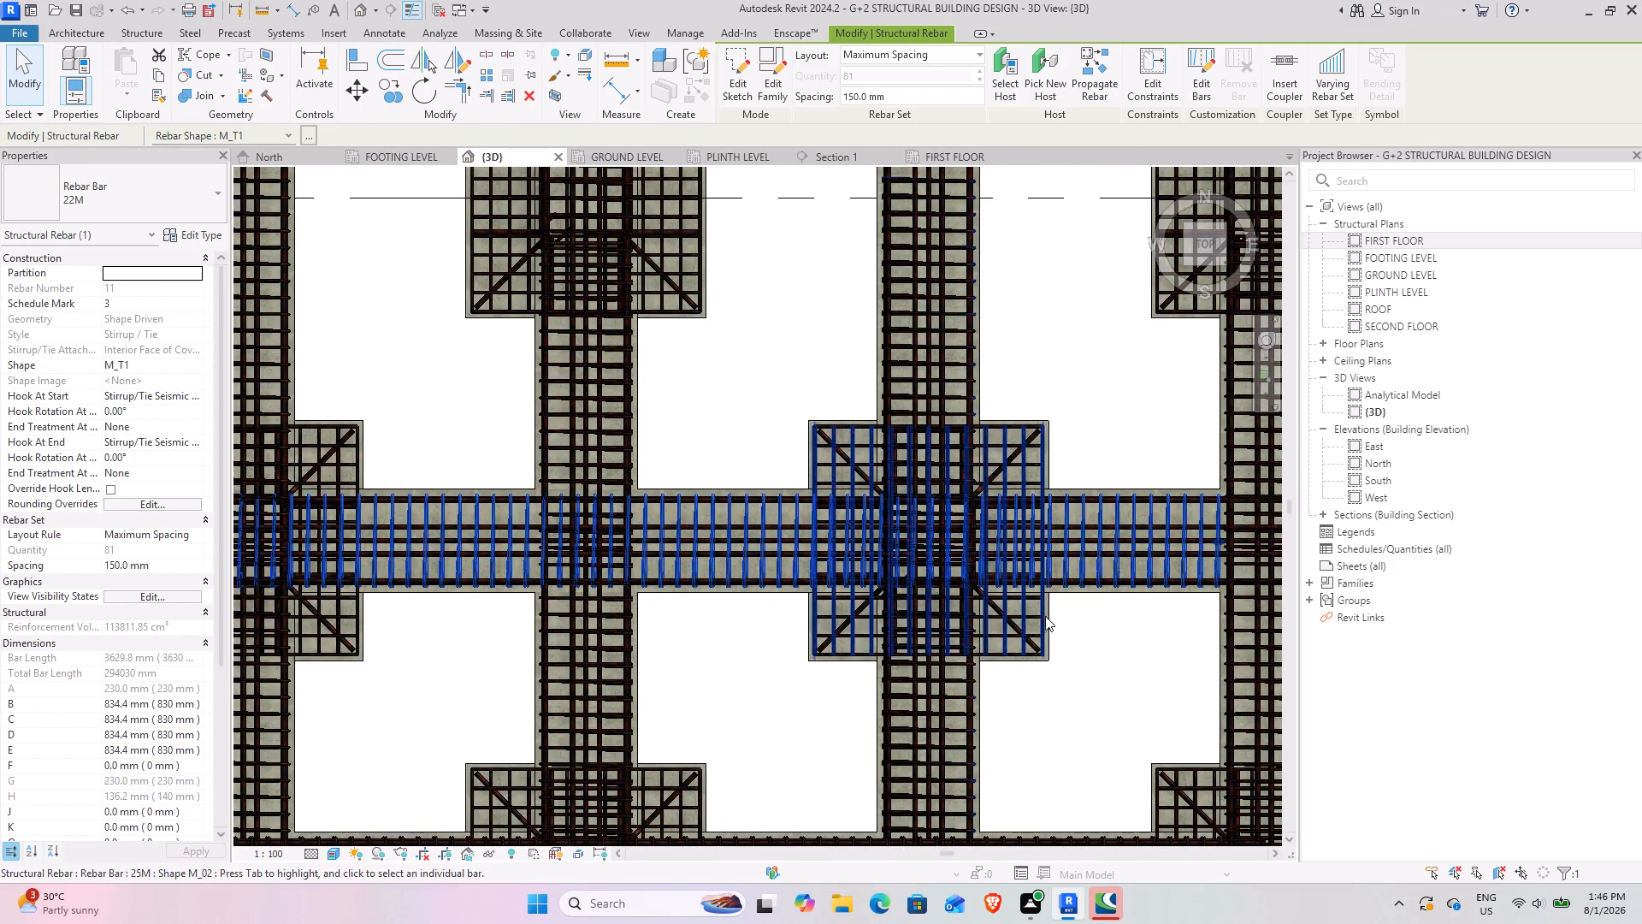
{"action": "middle_click_drag", "start_coordinate": [1043, 616], "coordinate": [479, 644]}
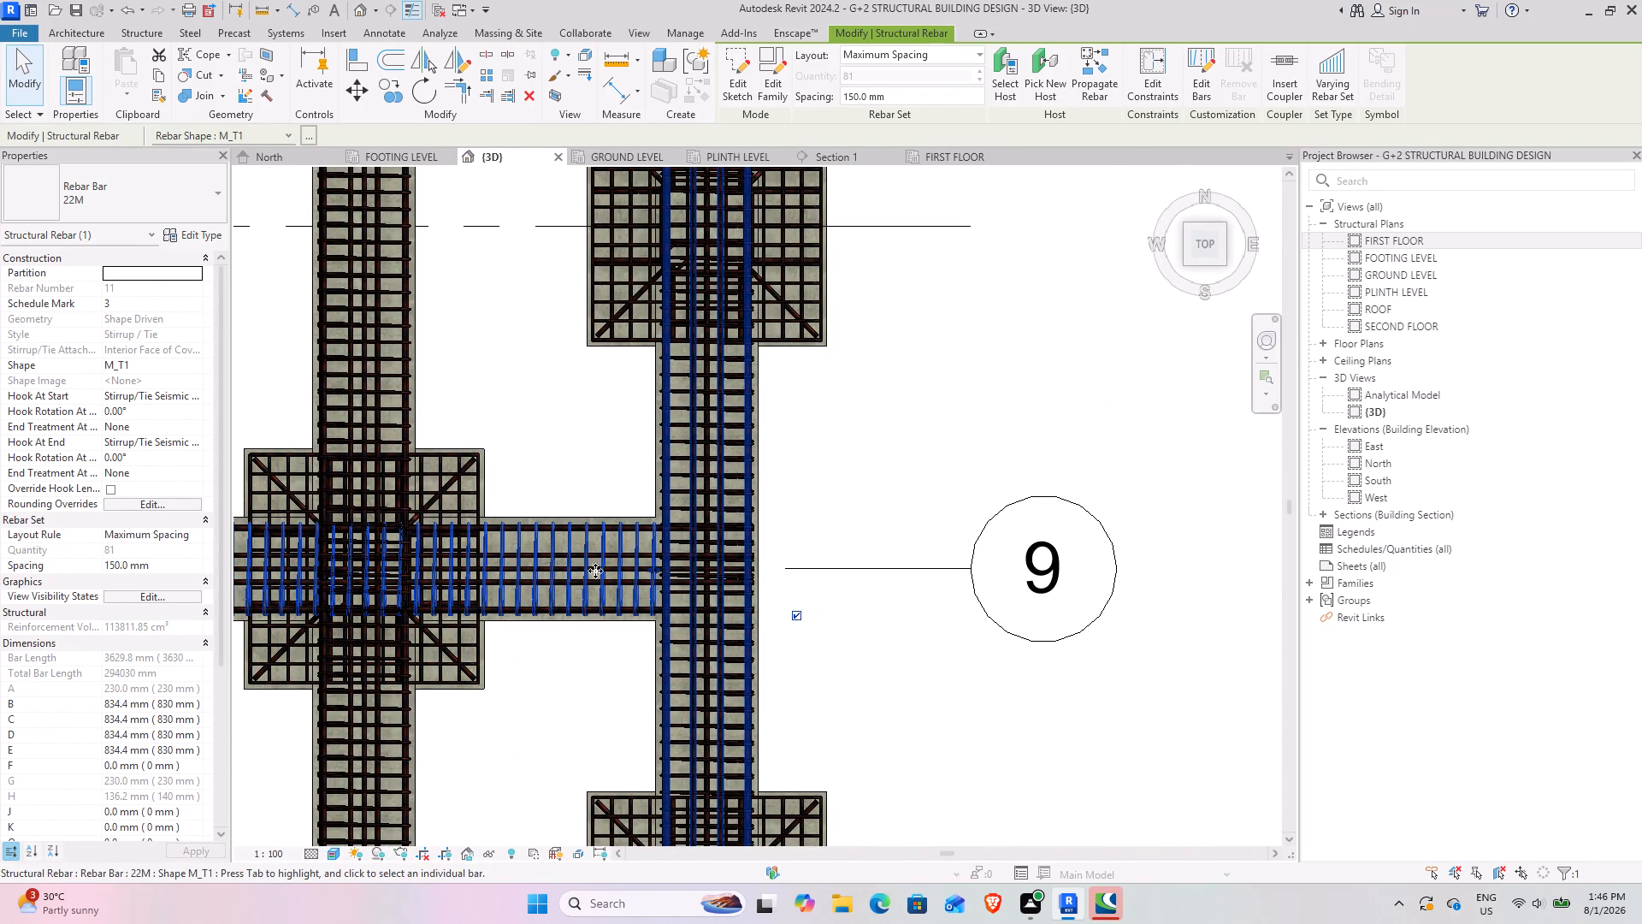
{"action": "scroll", "coordinate": [653, 577], "scroll_direction": "up", "scroll_amount": 8}
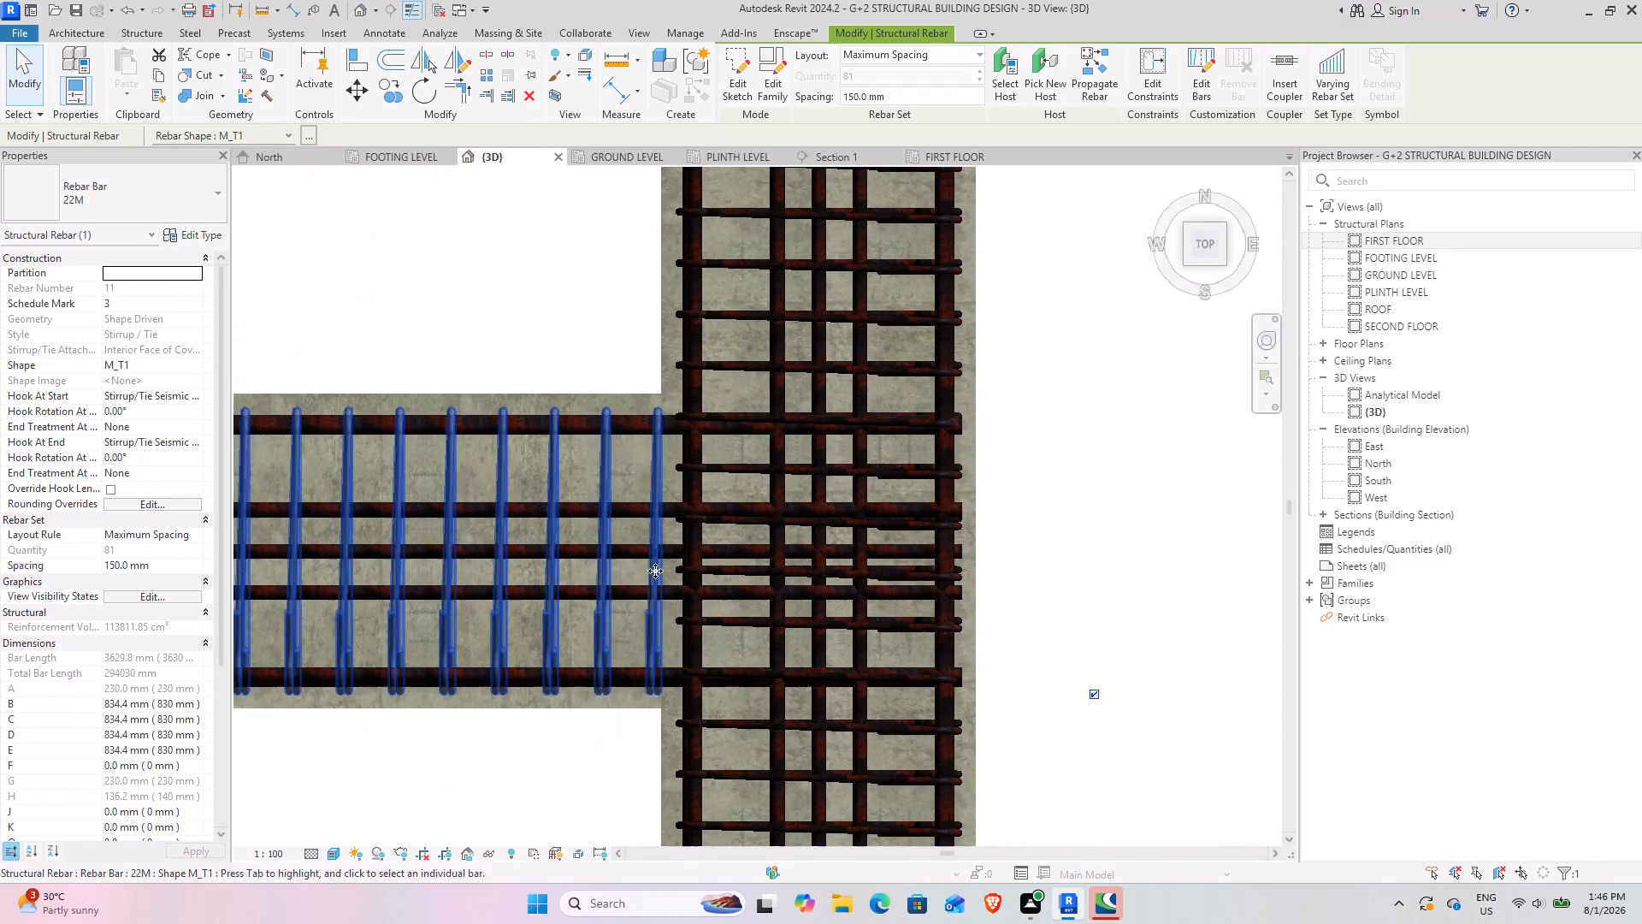
{"action": "left_click_drag", "start_coordinate": [663, 554], "coordinate": [865, 573]}
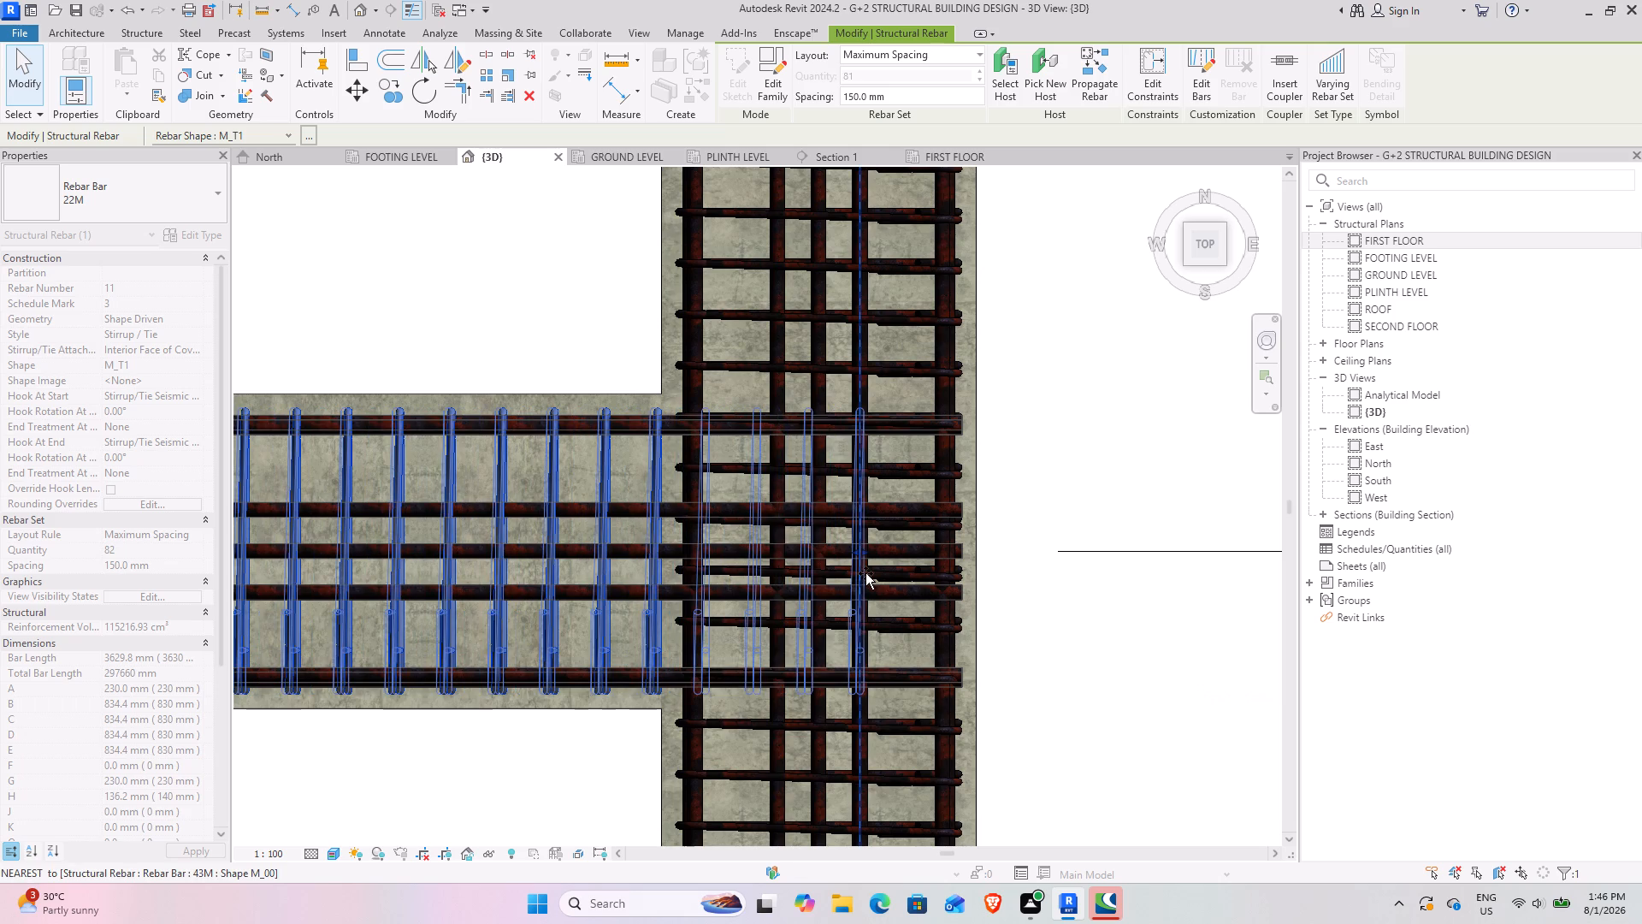
{"action": "left_click_drag", "start_coordinate": [865, 573], "coordinate": [690, 607]}
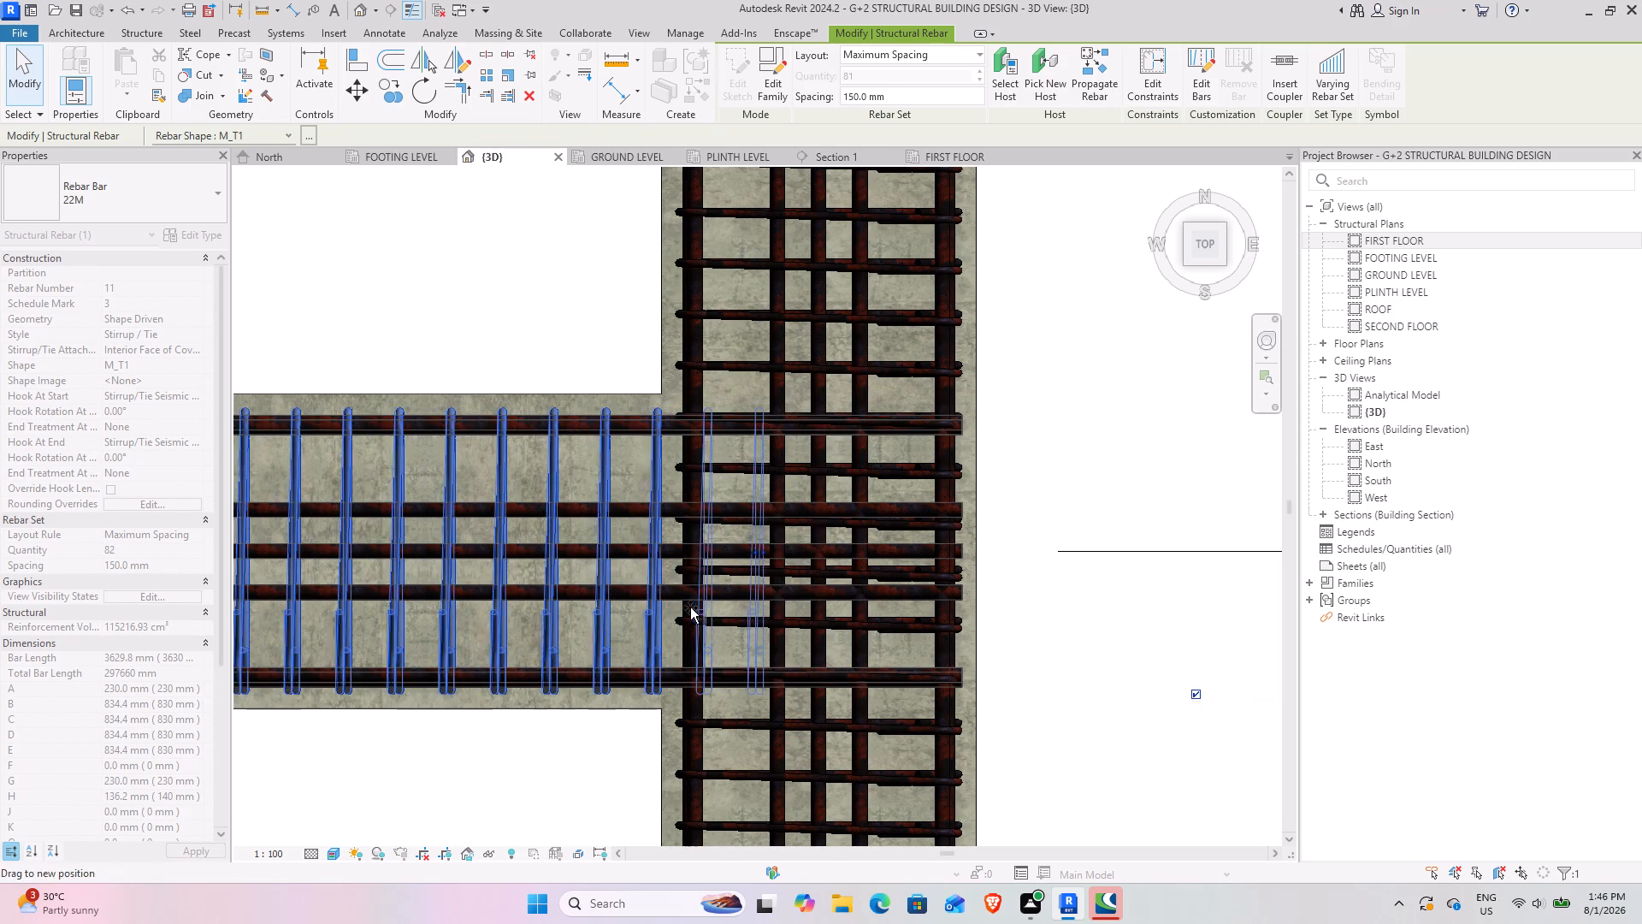
{"action": "left_click_drag", "start_coordinate": [690, 607], "coordinate": [657, 607]}
{"action": "scroll", "coordinate": [509, 684], "scroll_direction": "down", "scroll_amount": 3}
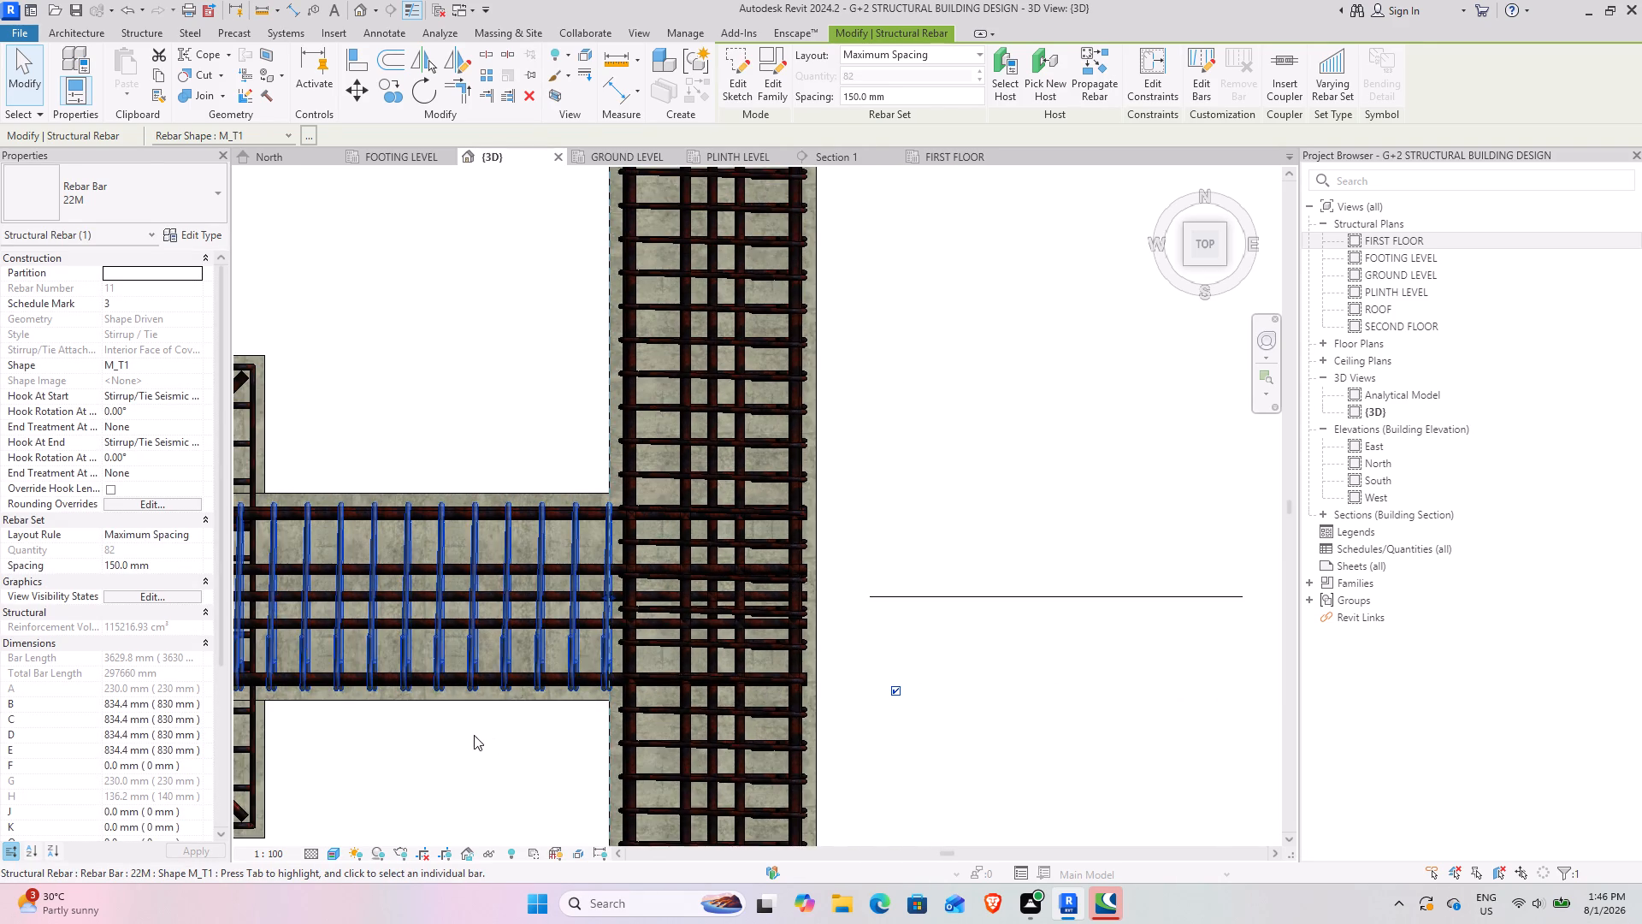
{"action": "middle_click_drag", "start_coordinate": [458, 731], "coordinate": [870, 687]}
{"action": "scroll", "coordinate": [736, 686], "scroll_direction": "down", "scroll_amount": 8}
{"action": "middle_click_drag", "start_coordinate": [525, 696], "coordinate": [696, 682]}
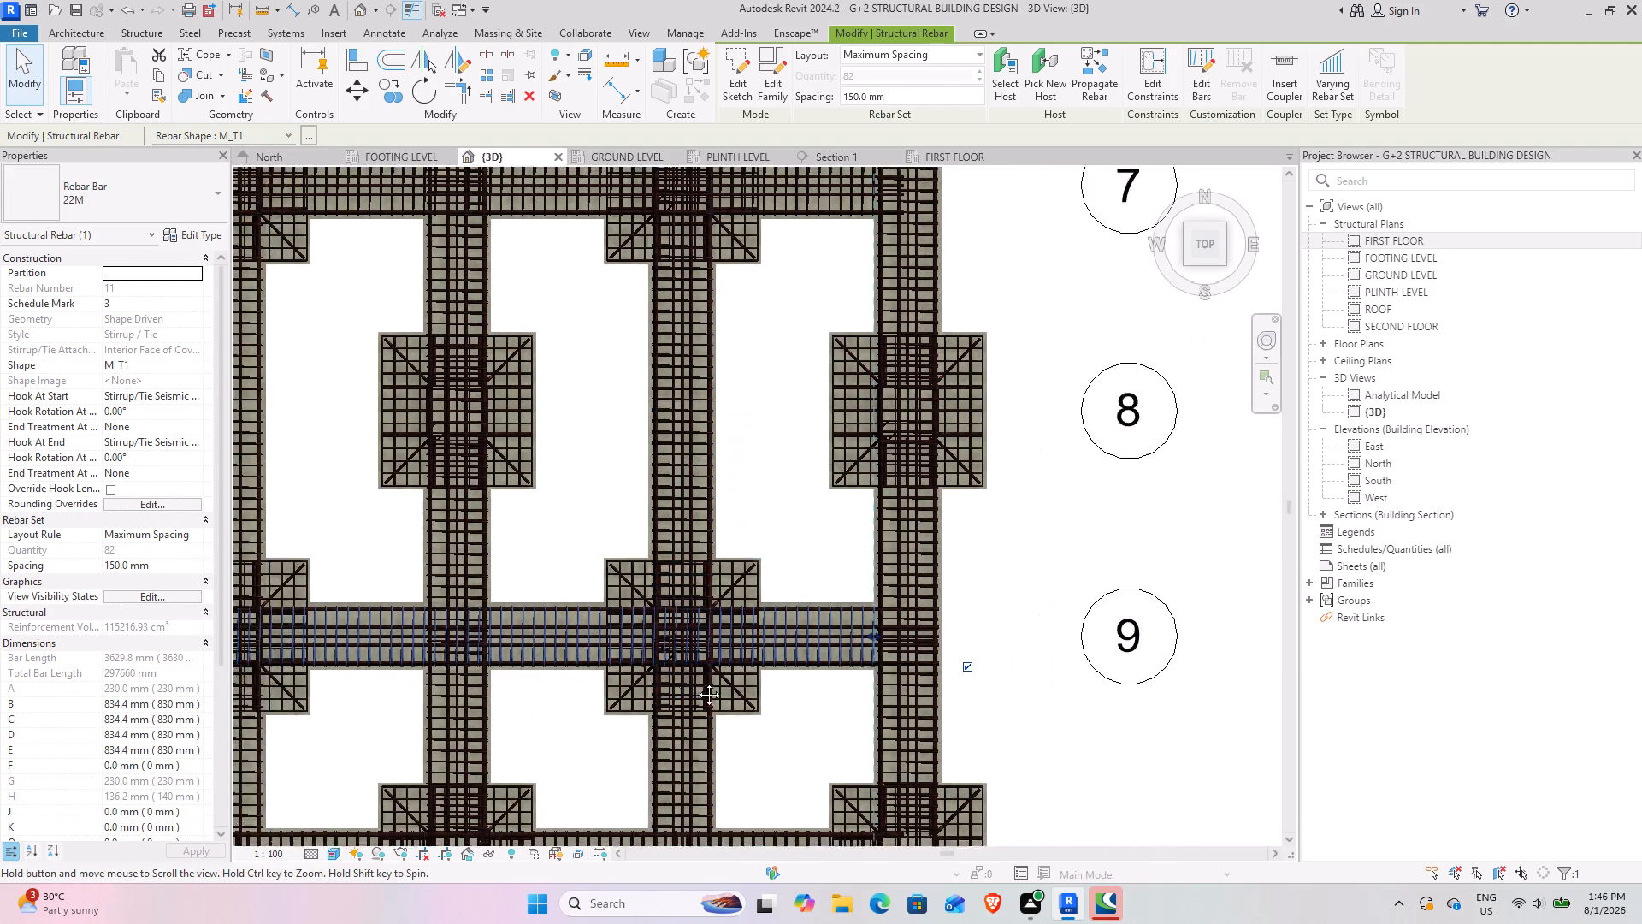
Pull the west end of the grid line 9 beam's 22M M_T1 stirrup set back to the western edge beam's inner face.
{"action": "middle_click_drag", "start_coordinate": [696, 682], "coordinate": [989, 649]}
{"action": "middle_click_drag", "start_coordinate": [769, 648], "coordinate": [883, 648]}
{"action": "scroll", "coordinate": [495, 538], "scroll_direction": "up", "scroll_amount": 8}
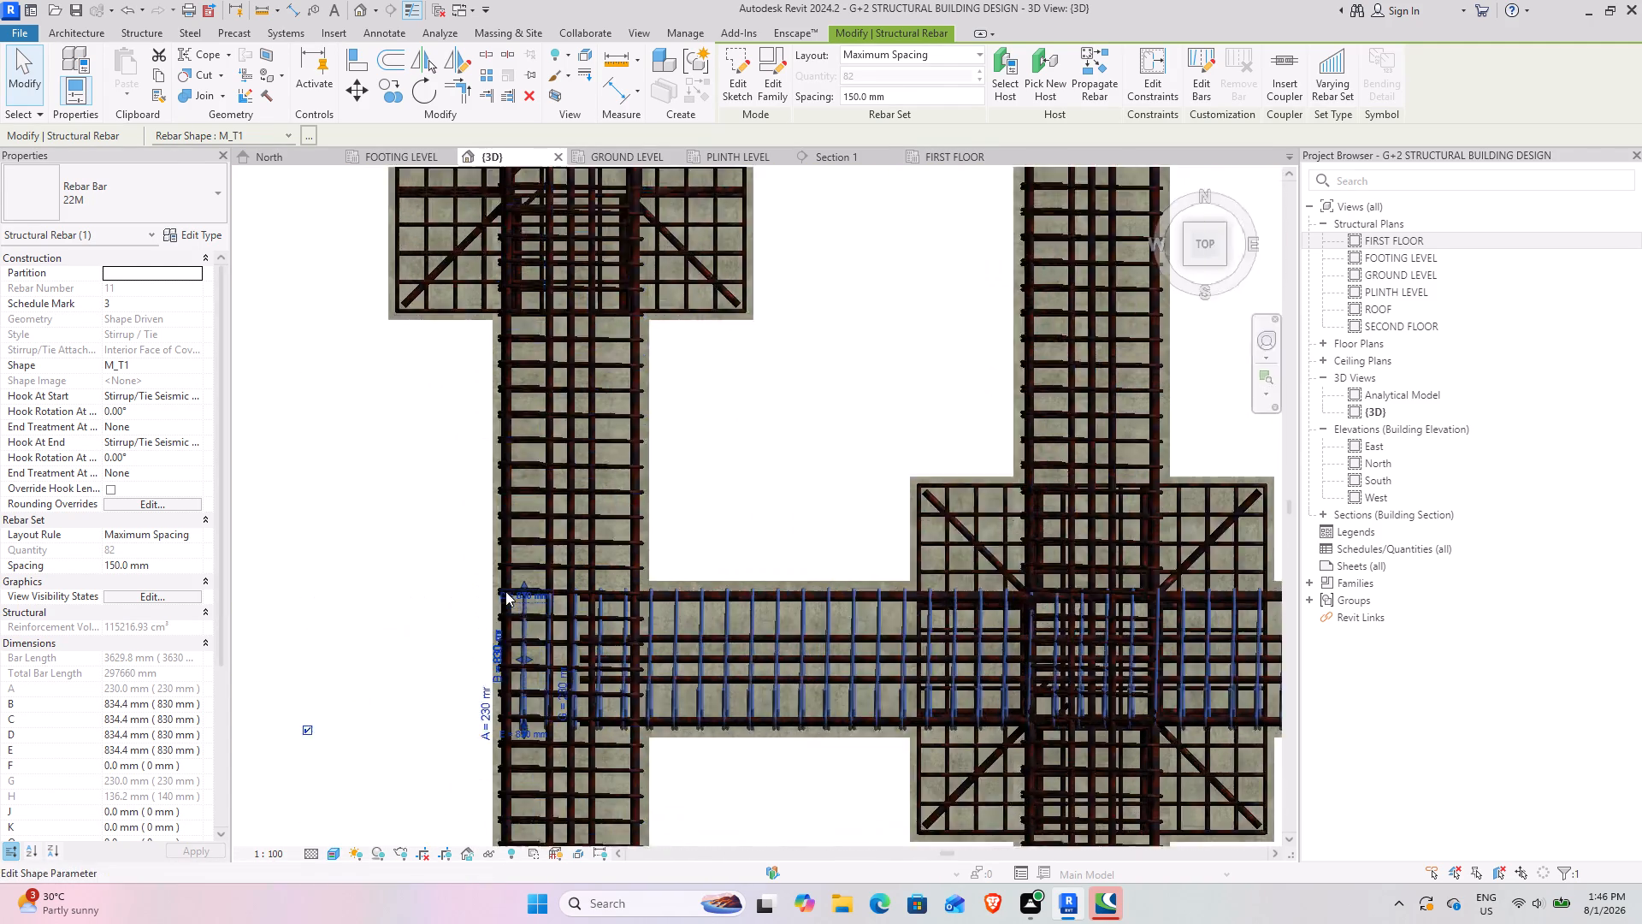
{"action": "left_click_drag", "start_coordinate": [534, 681], "coordinate": [711, 684]}
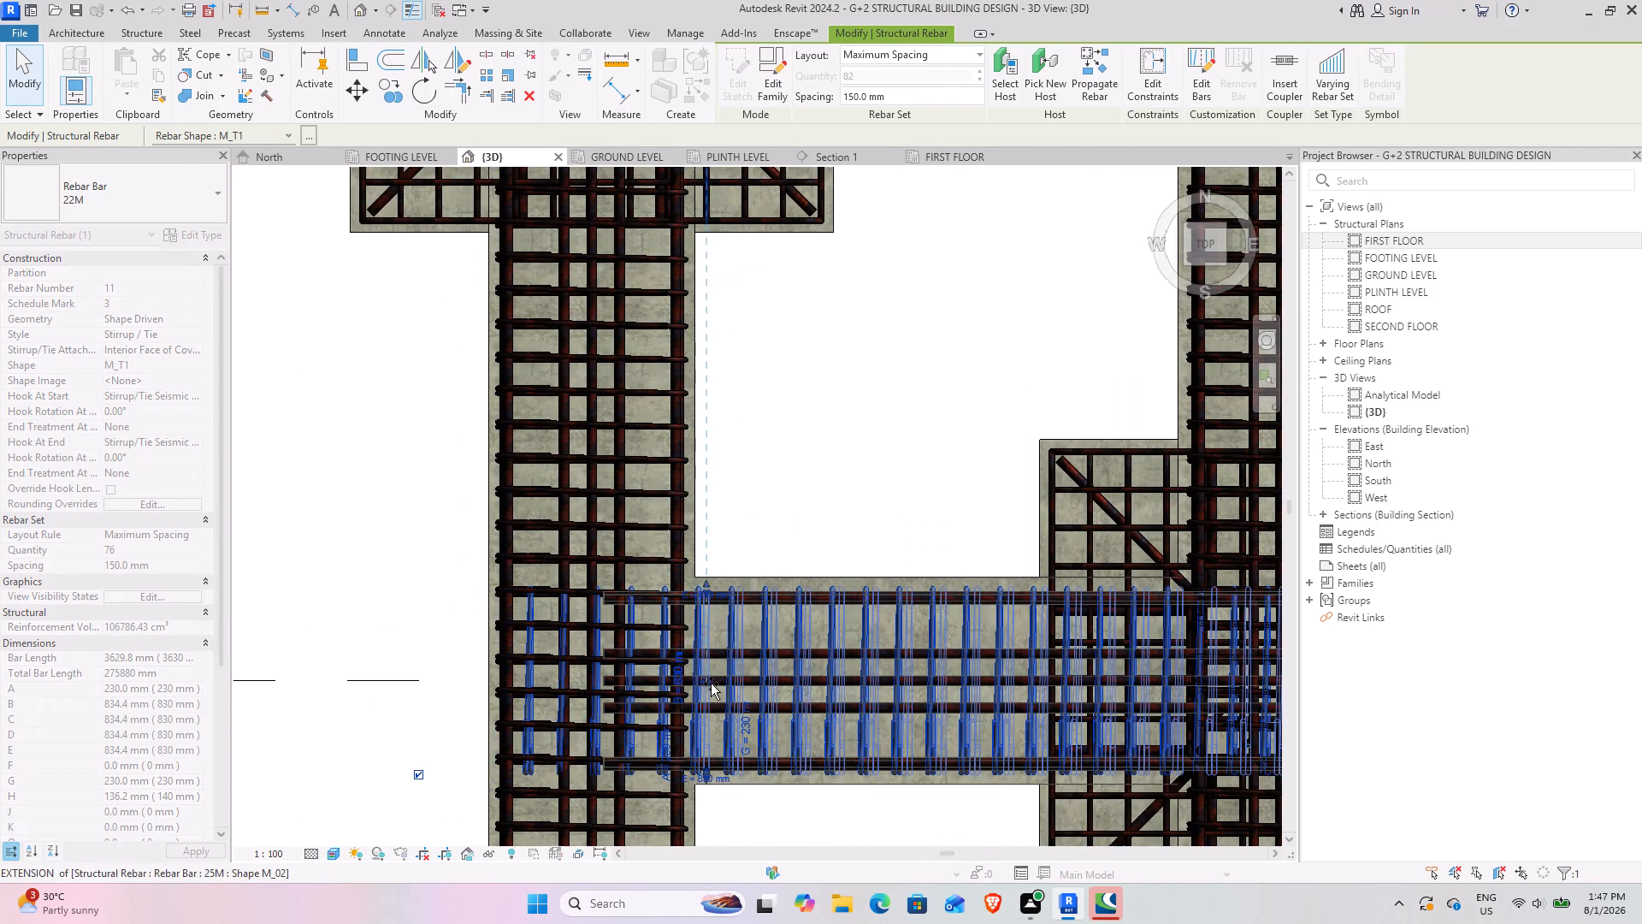
{"action": "left_click_drag", "start_coordinate": [711, 684], "coordinate": [704, 685]}
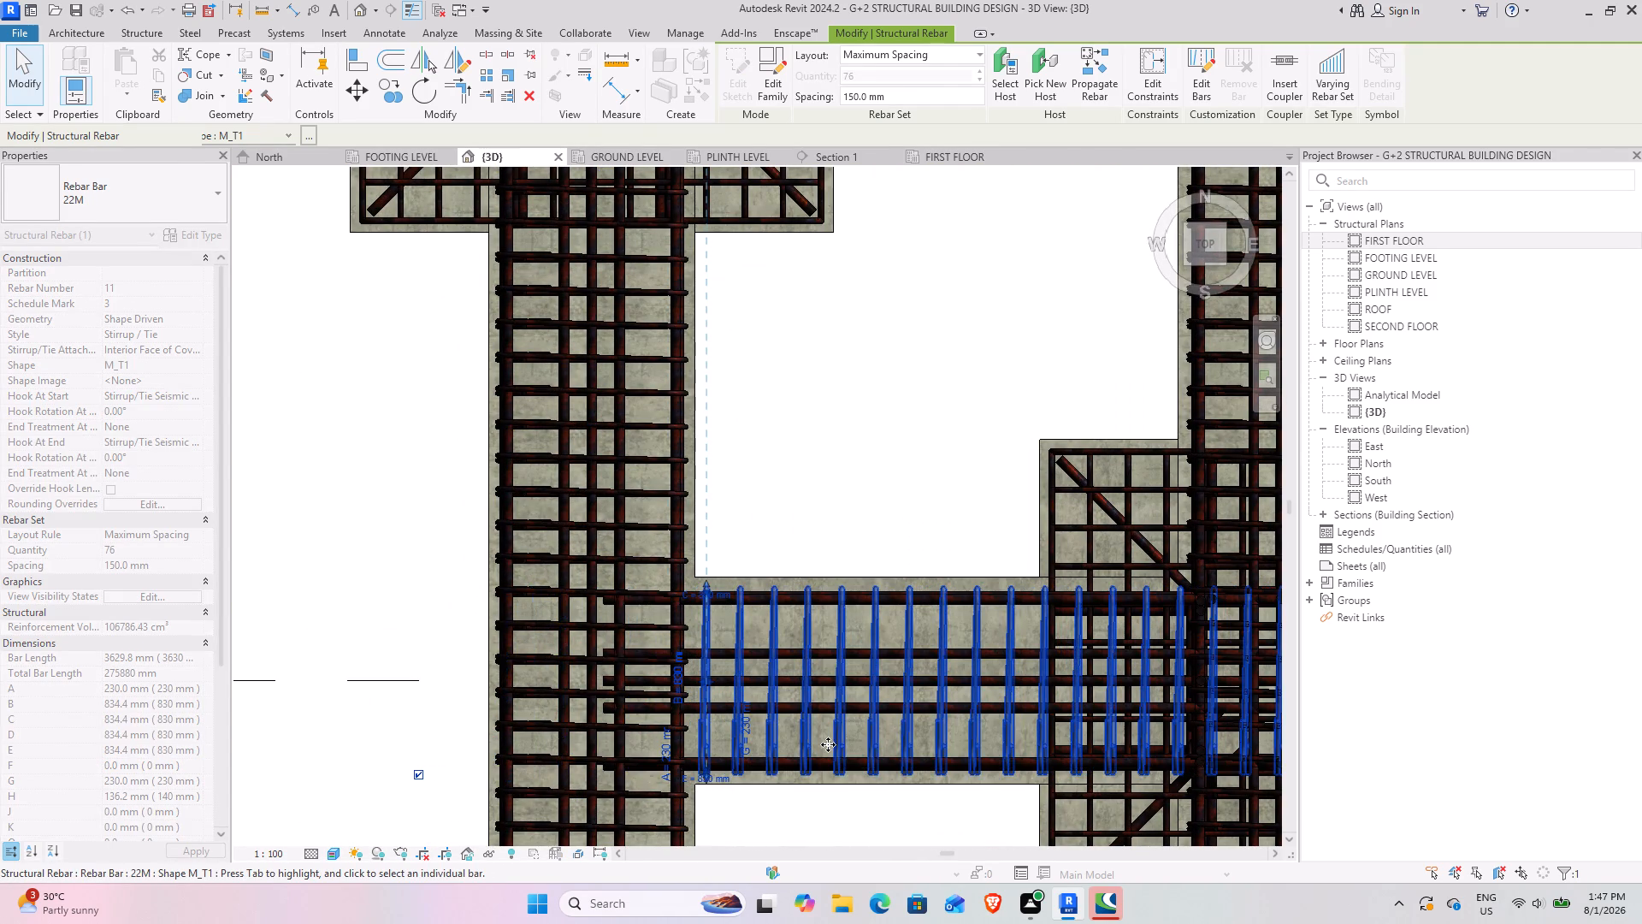
Extend the grid line 9 beam's four-bar 43M set west to near the western edge beam's outer side, making each bar about 12930 mm long.
{"action": "scroll", "coordinate": [841, 789], "scroll_direction": "down", "scroll_amount": 2}
{"action": "middle_click_drag", "start_coordinate": [816, 796], "coordinate": [738, 710]}
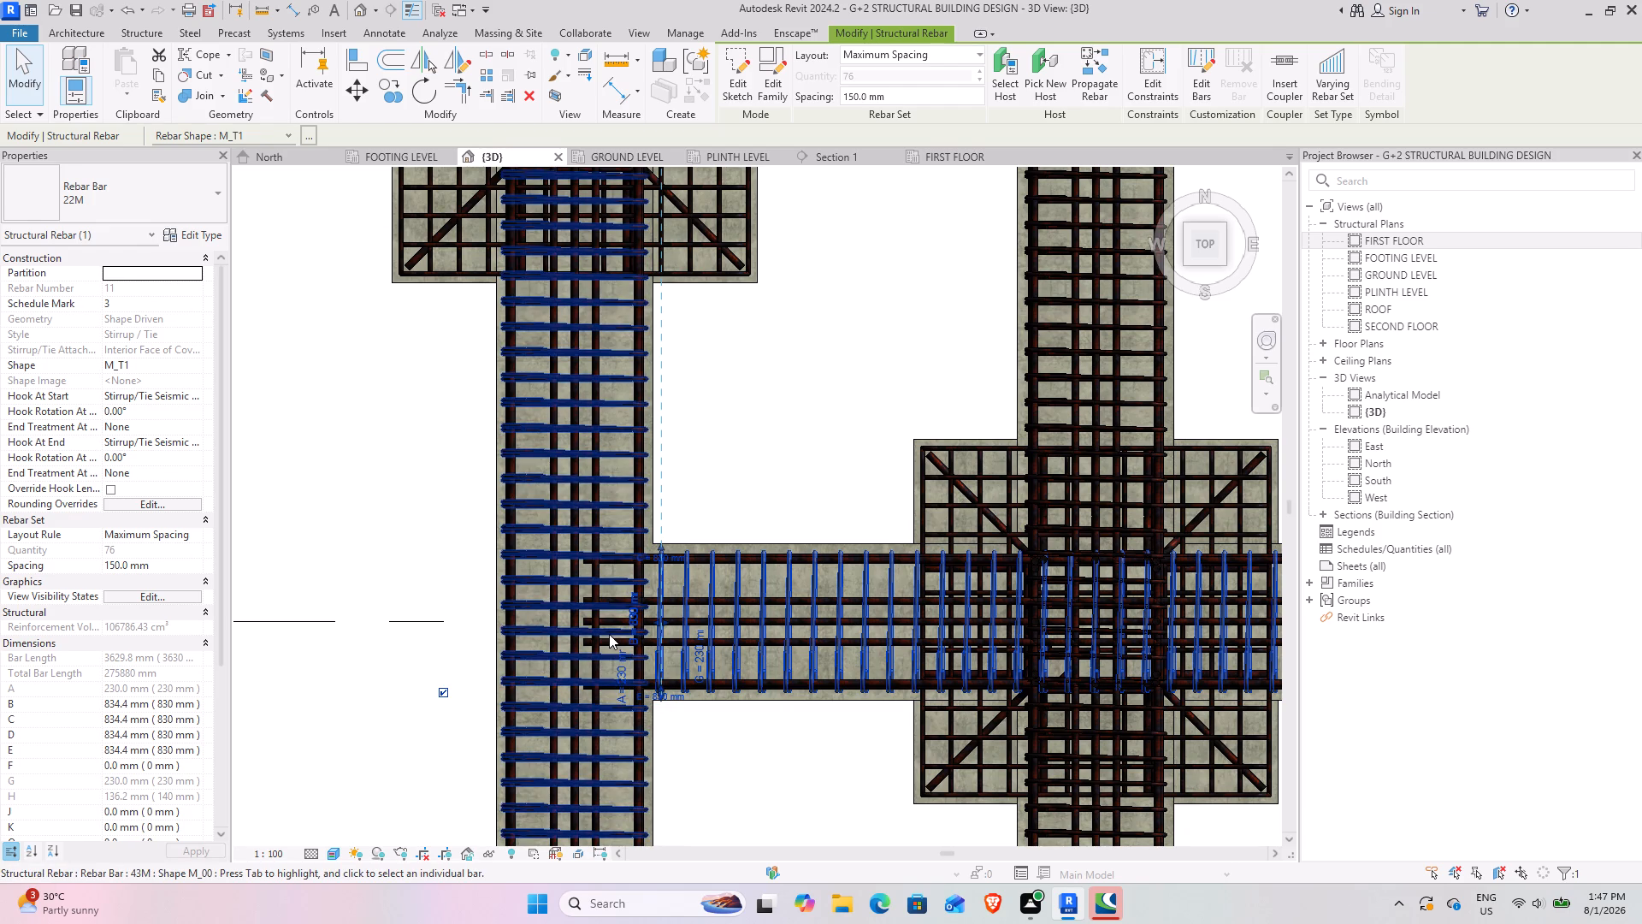
{"action": "left_click", "coordinate": [611, 643]}
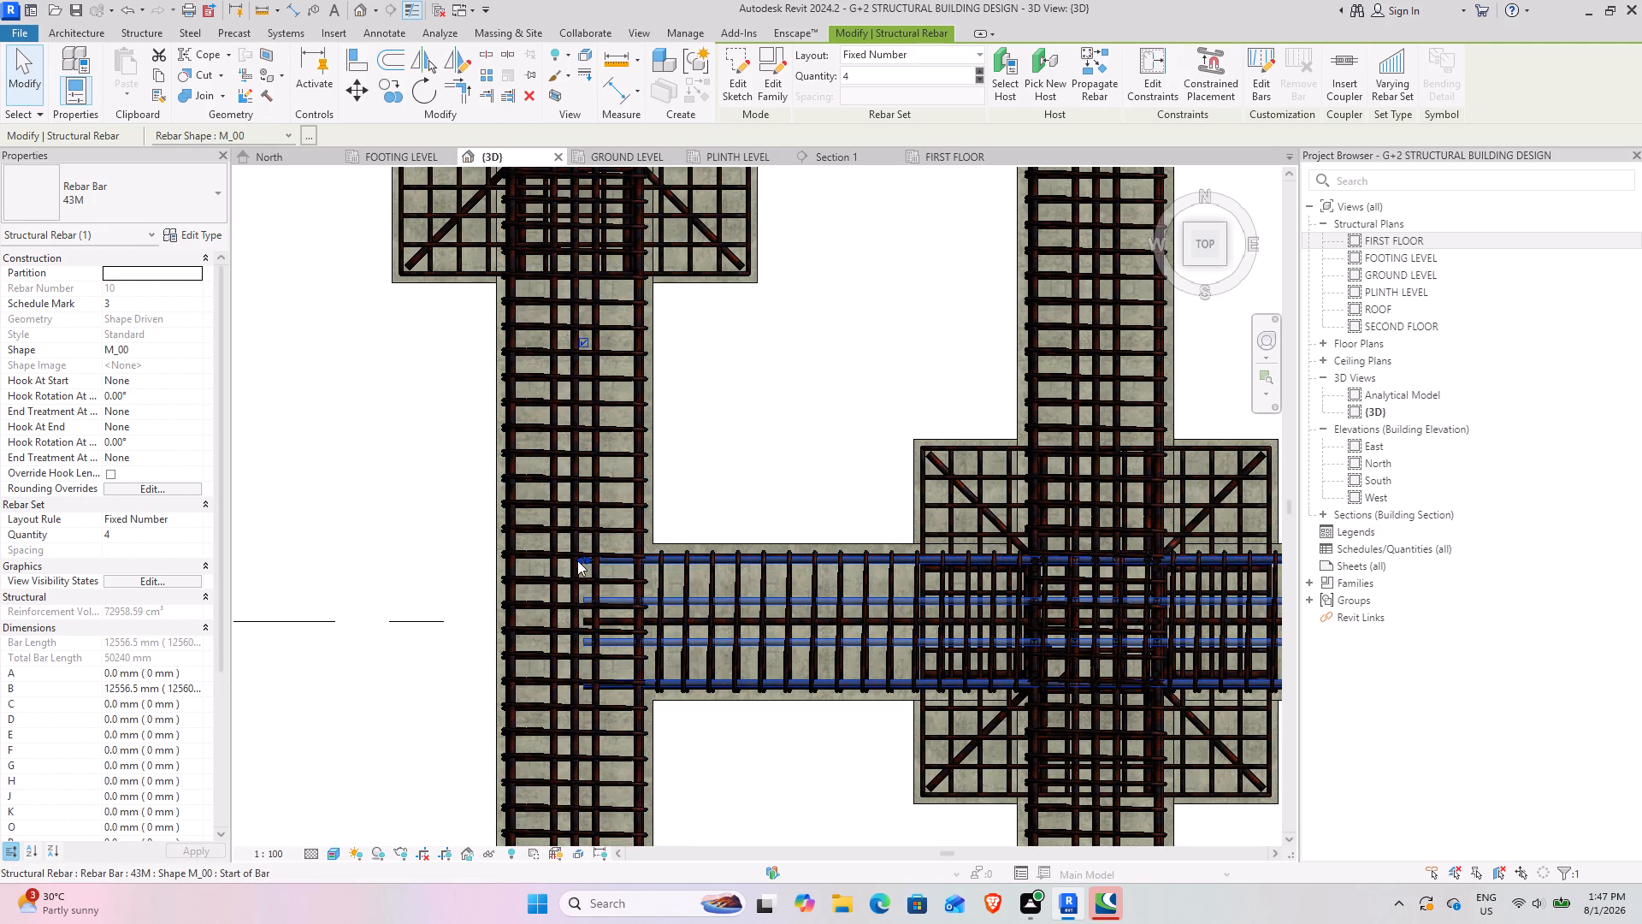
{"action": "left_click_drag", "start_coordinate": [579, 562], "coordinate": [500, 562]}
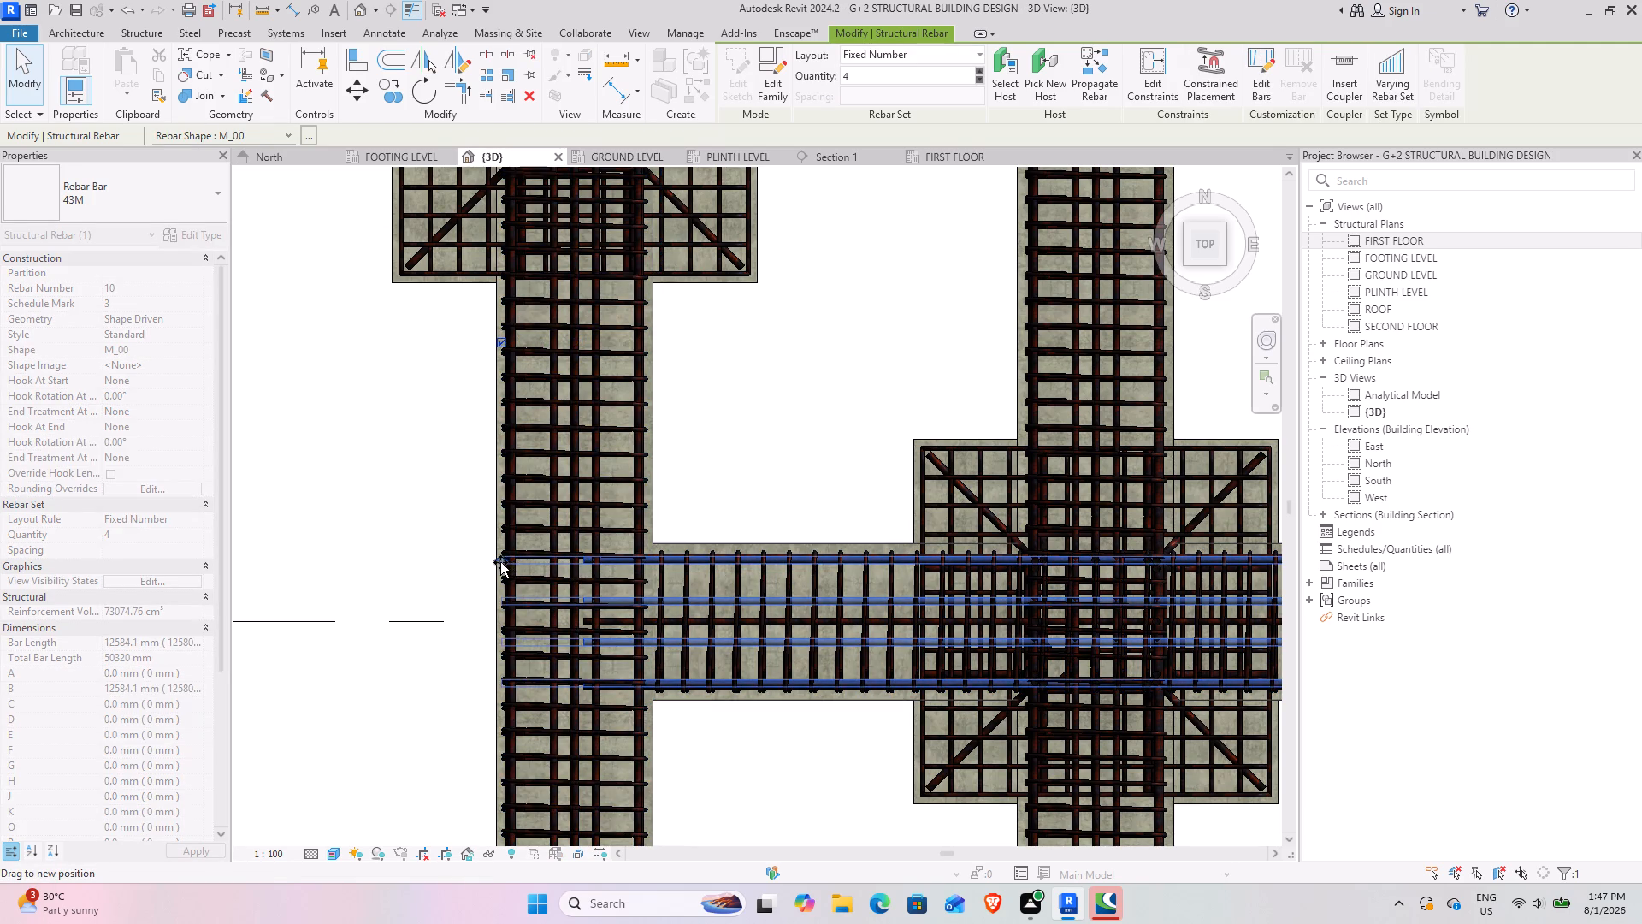
{"action": "left_click_drag", "start_coordinate": [500, 562], "coordinate": [507, 577]}
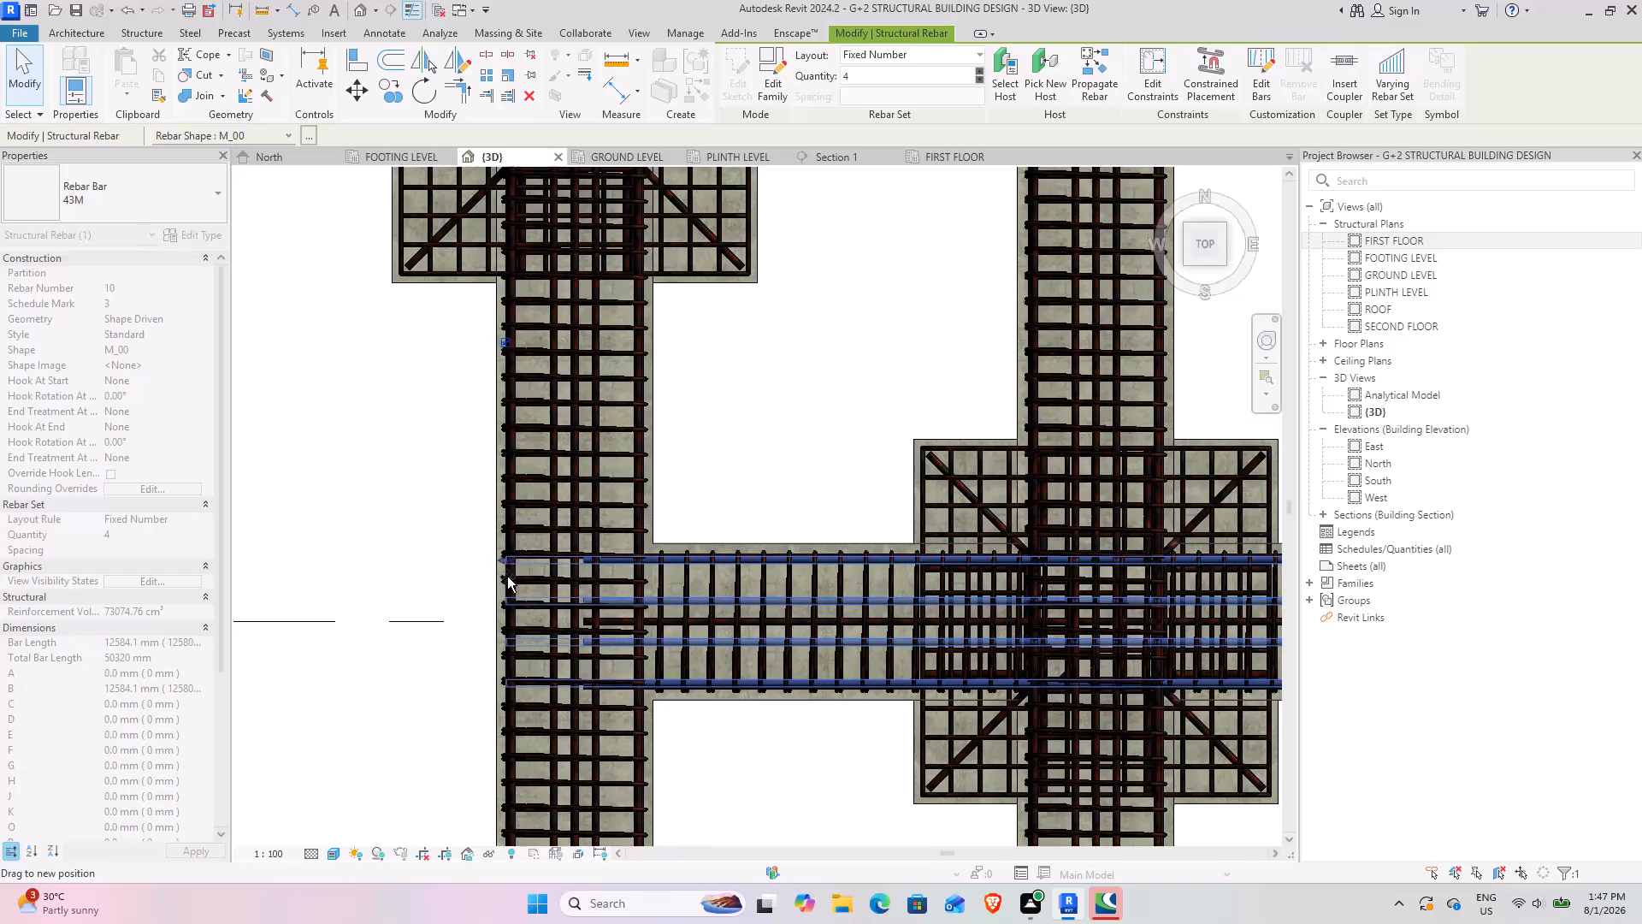
{"action": "left_click_drag", "start_coordinate": [507, 577], "coordinate": [519, 581]}
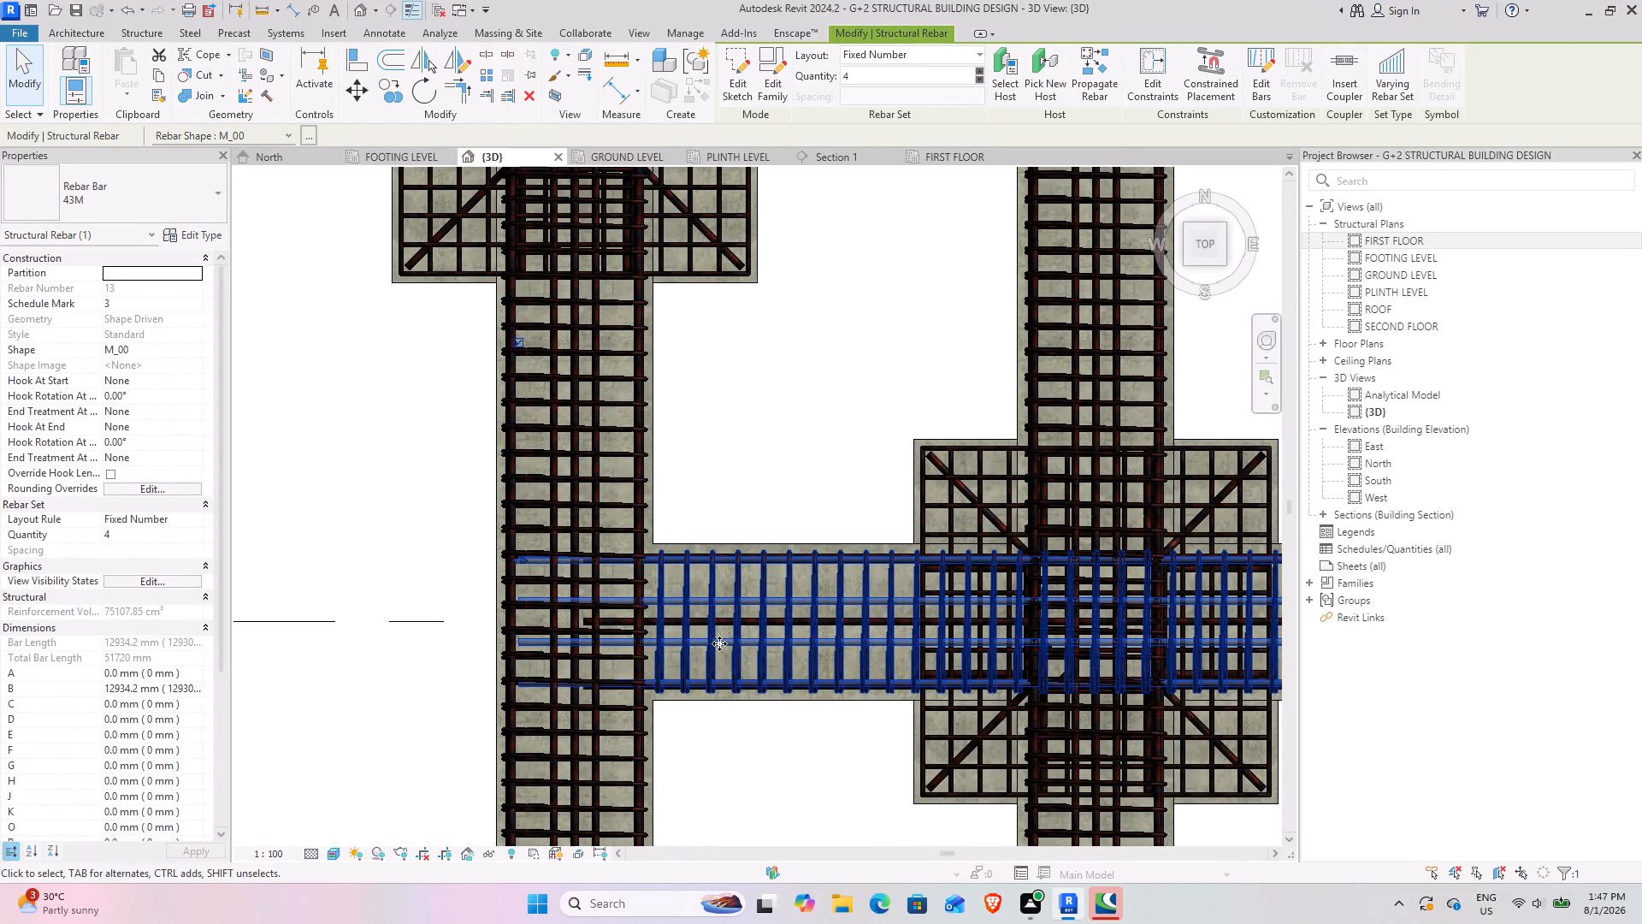
Extend the grid line 9 beam's three-bar 43M set west to match the four-bar set, making each bar about 12940 mm long.
{"action": "left_click", "coordinate": [616, 616]}
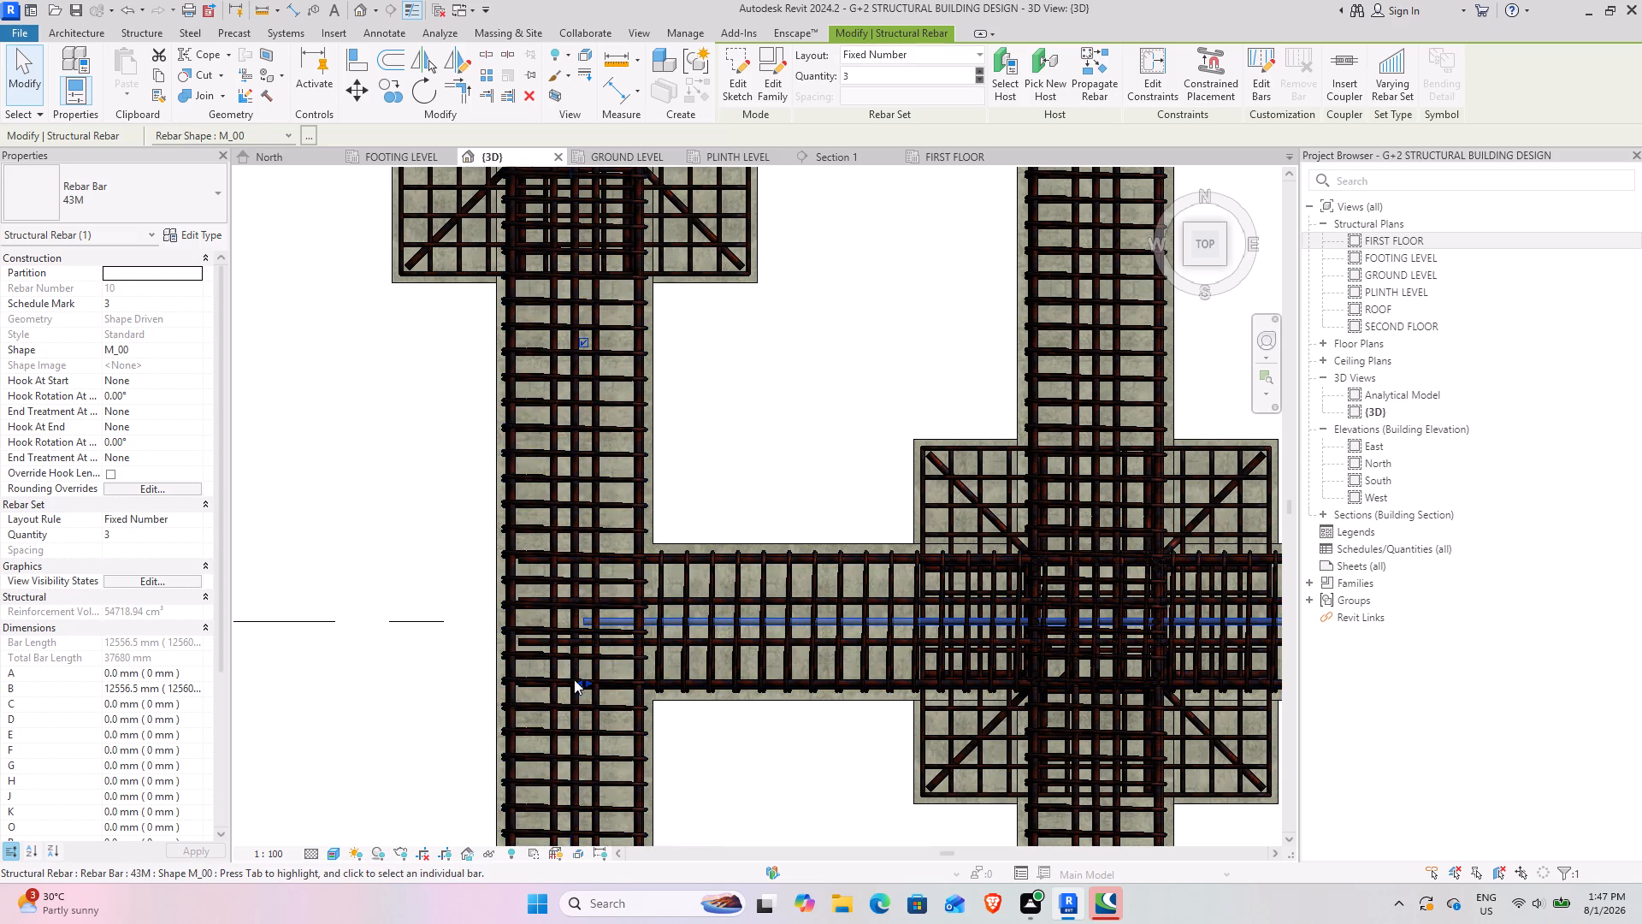
{"action": "left_click_drag", "start_coordinate": [580, 681], "coordinate": [536, 673]}
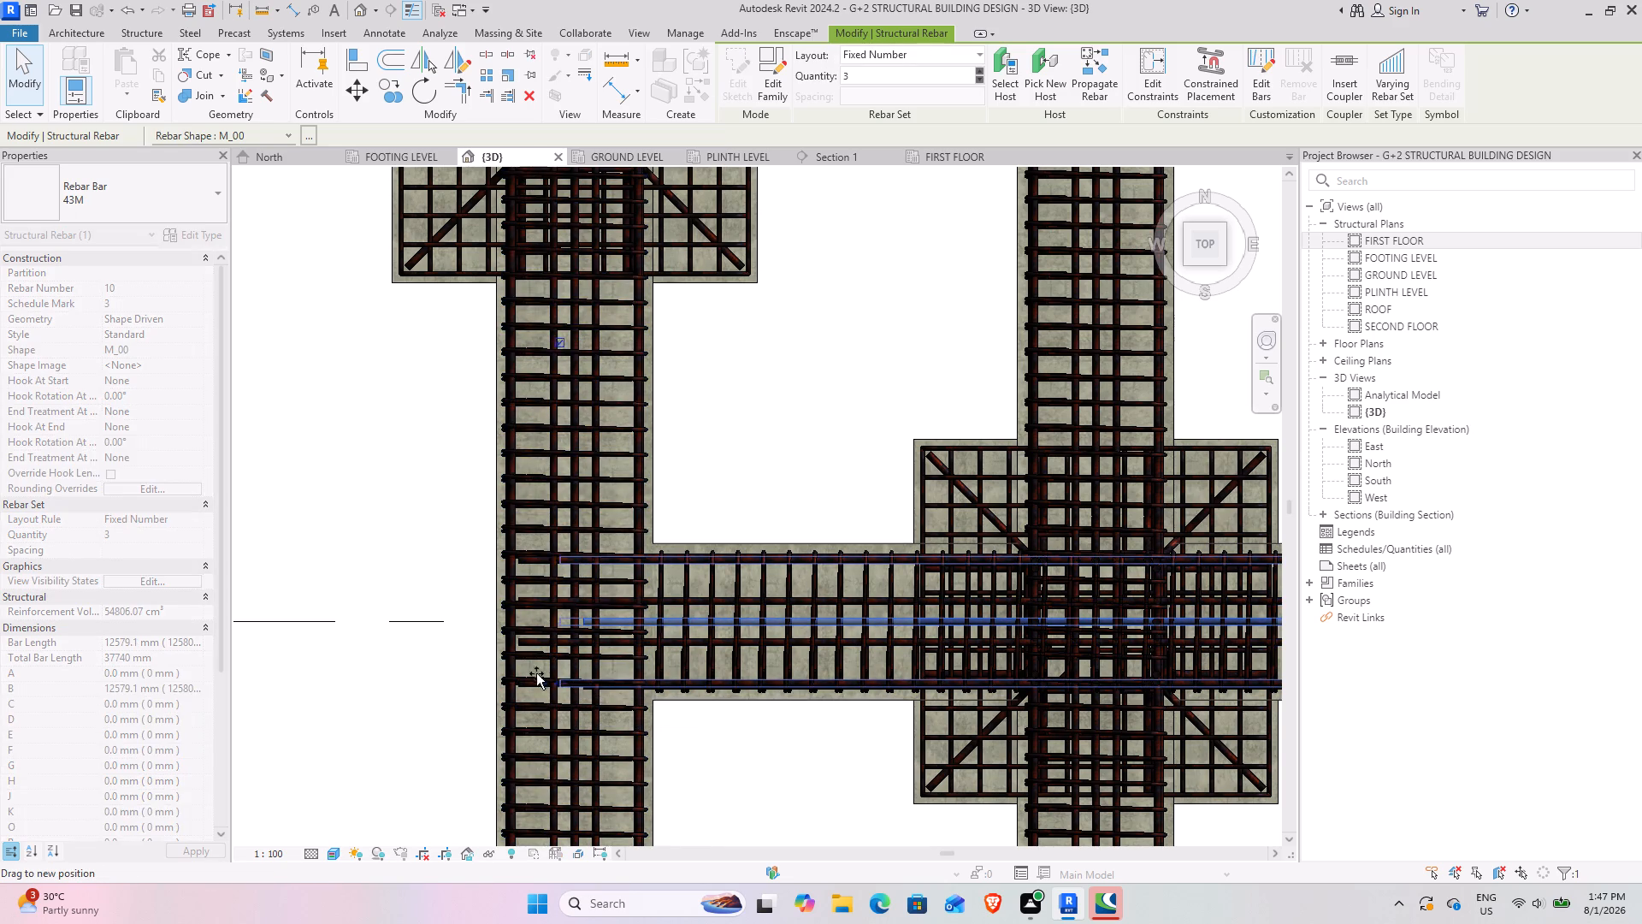
{"action": "left_click_drag", "start_coordinate": [536, 673], "coordinate": [521, 672]}
{"action": "left_click_drag", "start_coordinate": [521, 672], "coordinate": [517, 670]}
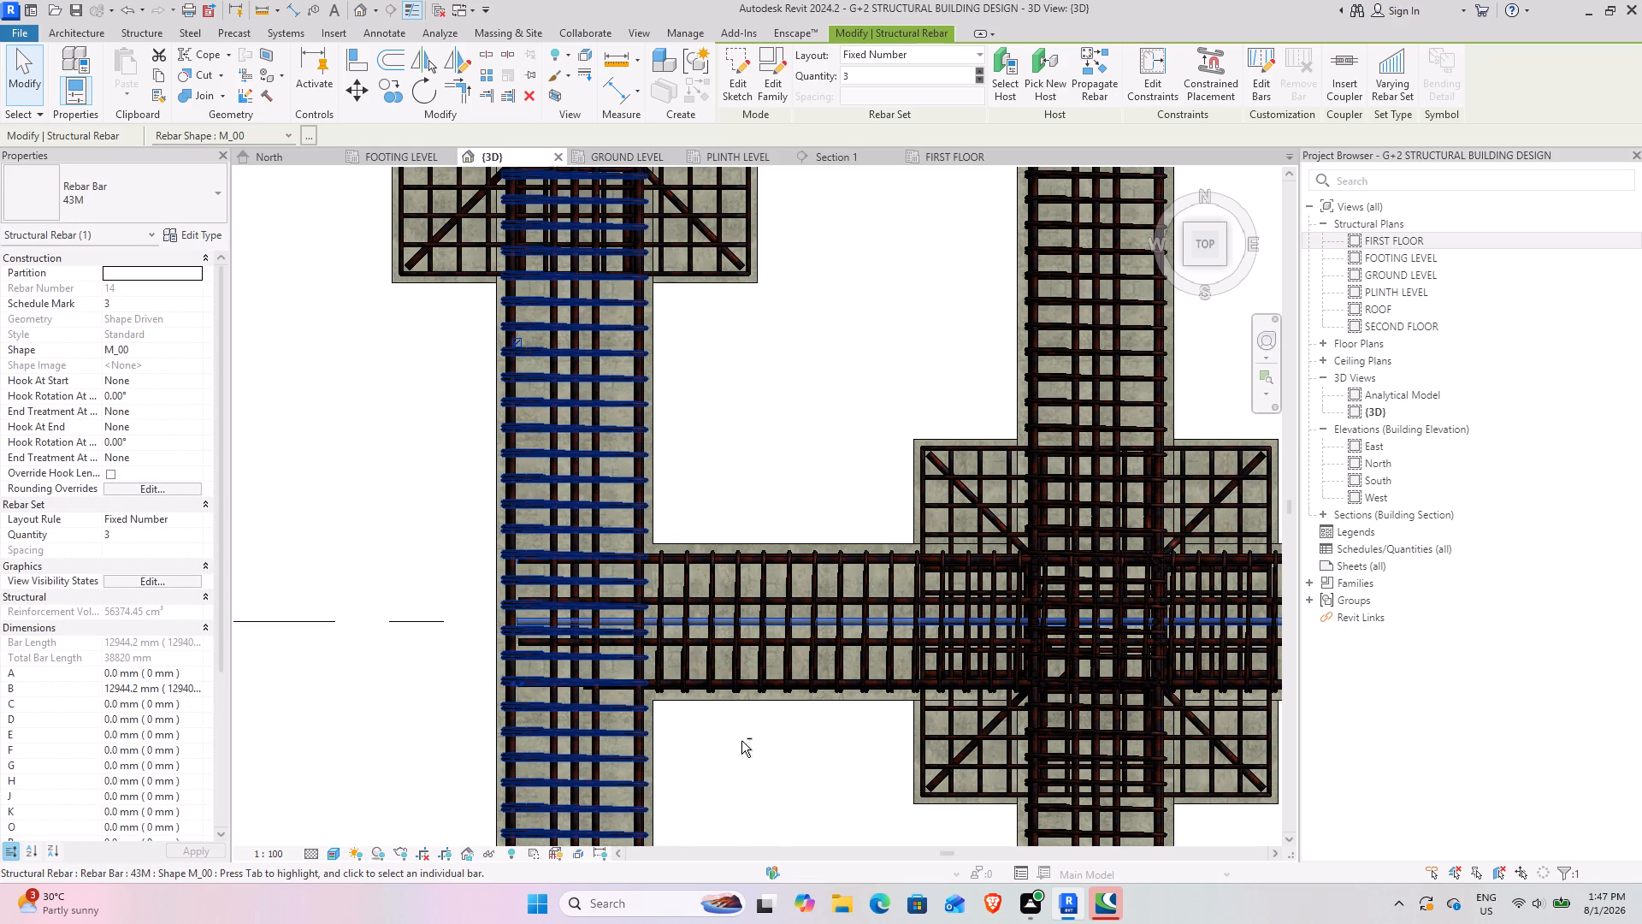
Extend the grid line 9 beam's two single 43M side bars west across the western edge beam, to about 12910 mm and 12900 mm long.
{"action": "middle_click_drag", "start_coordinate": [741, 741], "coordinate": [772, 708], "text": "shift"}
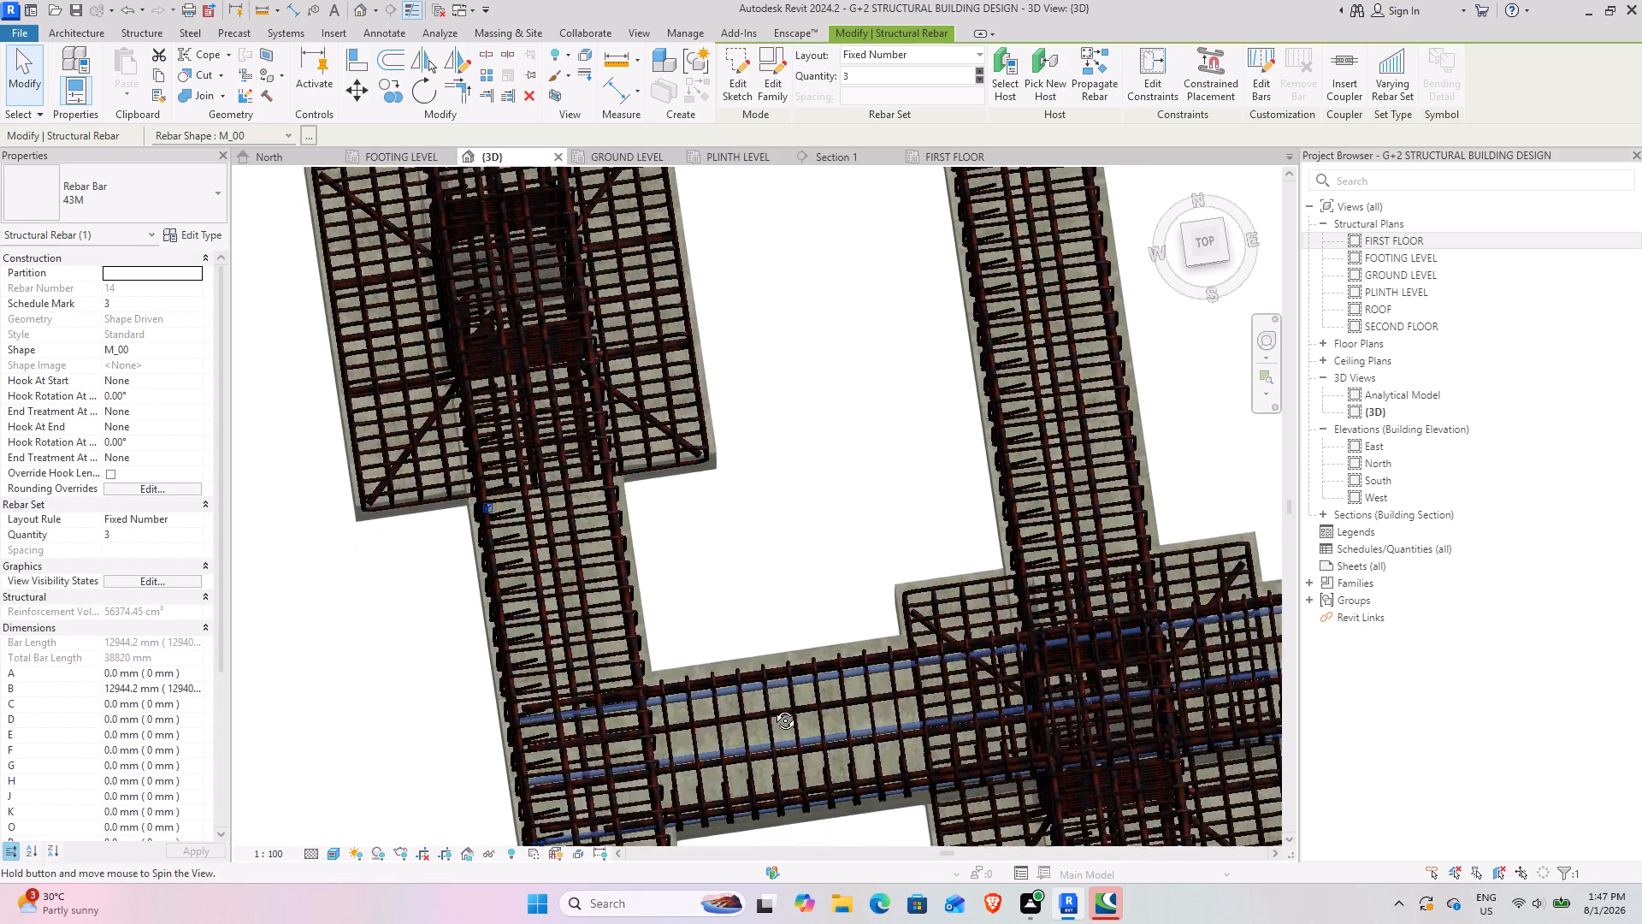
{"action": "middle_click_drag", "start_coordinate": [772, 708], "coordinate": [789, 678], "text": "shift"}
{"action": "middle_click_drag", "start_coordinate": [797, 740], "coordinate": [803, 697]}
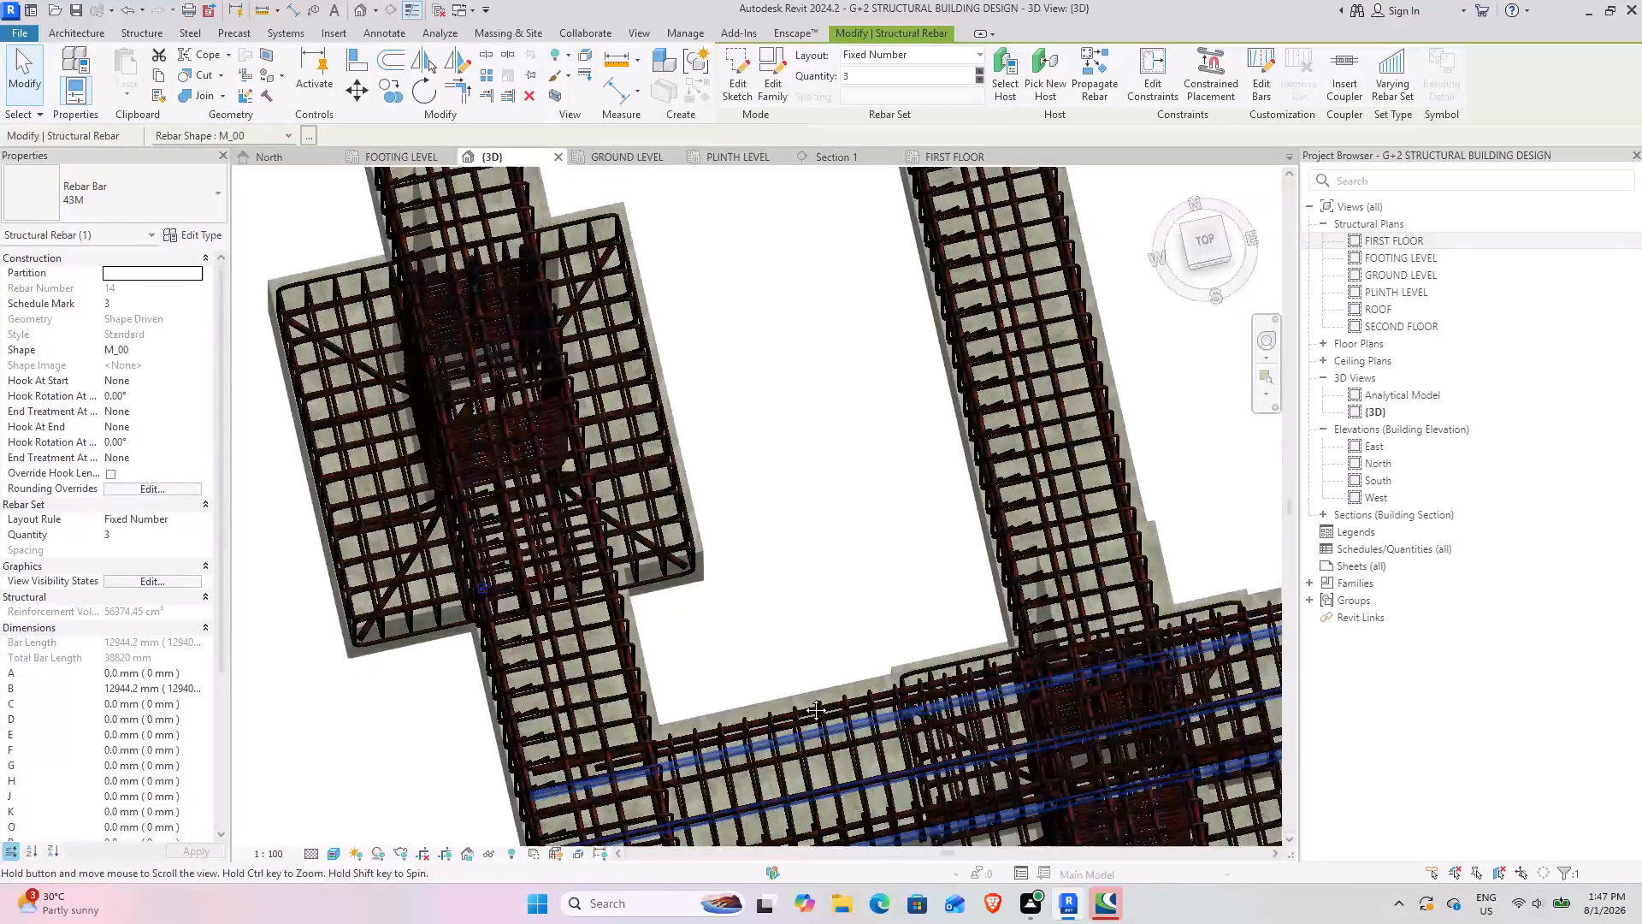
{"action": "middle_click_drag", "start_coordinate": [803, 697], "coordinate": [812, 653]}
{"action": "scroll", "coordinate": [766, 827], "scroll_direction": "up", "scroll_amount": 7}
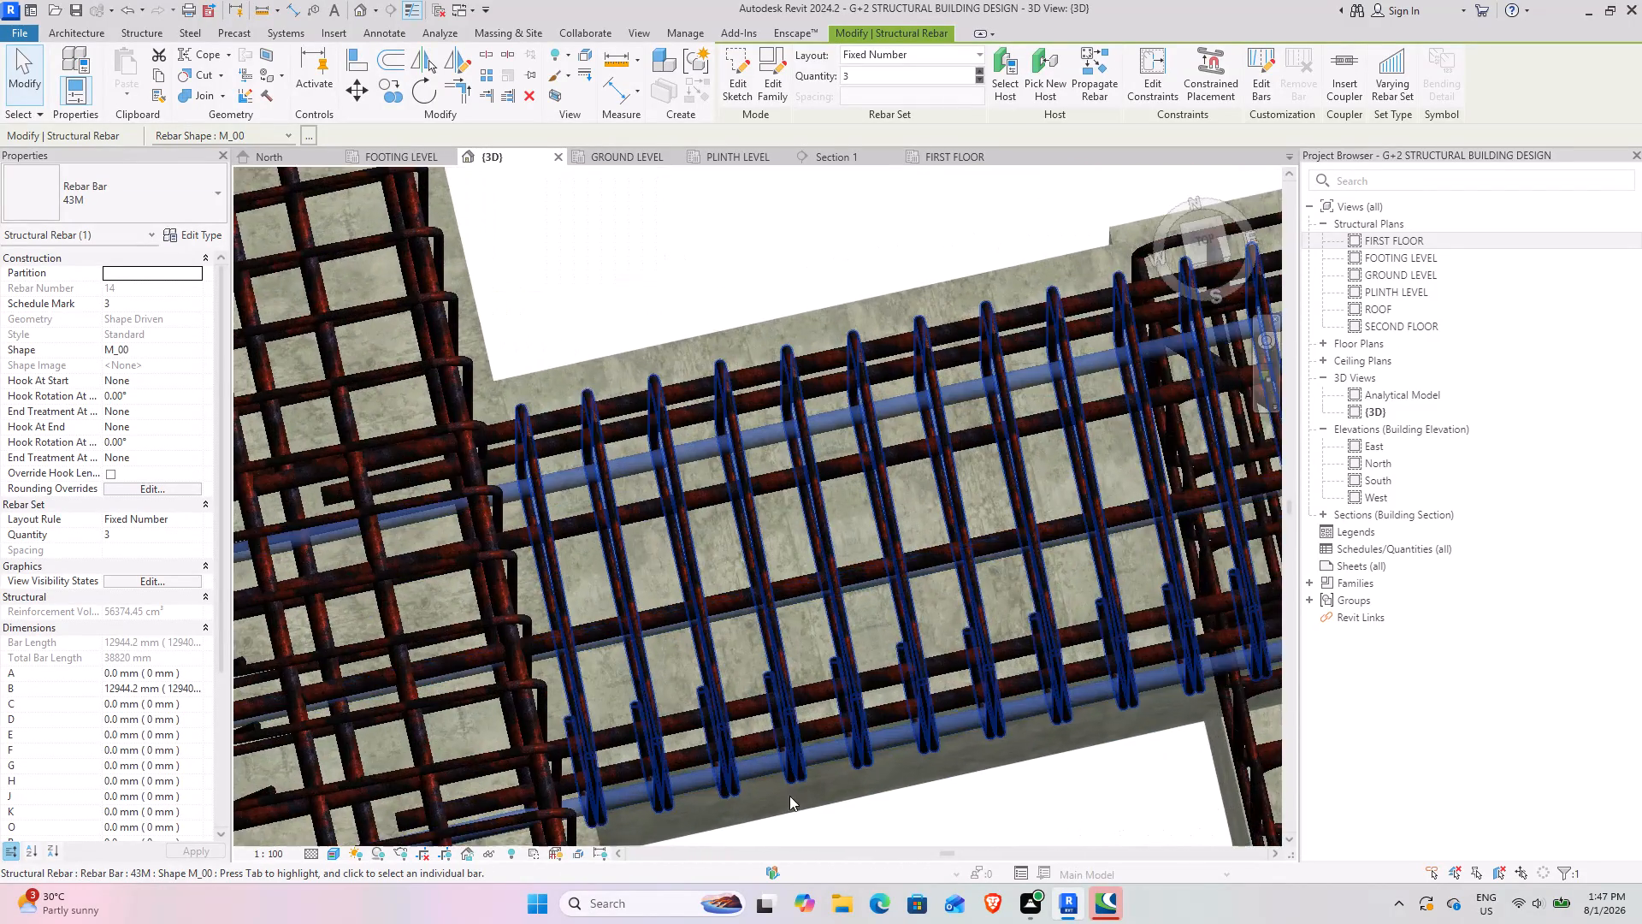
{"action": "middle_click_drag", "start_coordinate": [783, 787], "coordinate": [791, 761]}
{"action": "middle_click_drag", "start_coordinate": [780, 743], "coordinate": [900, 477]}
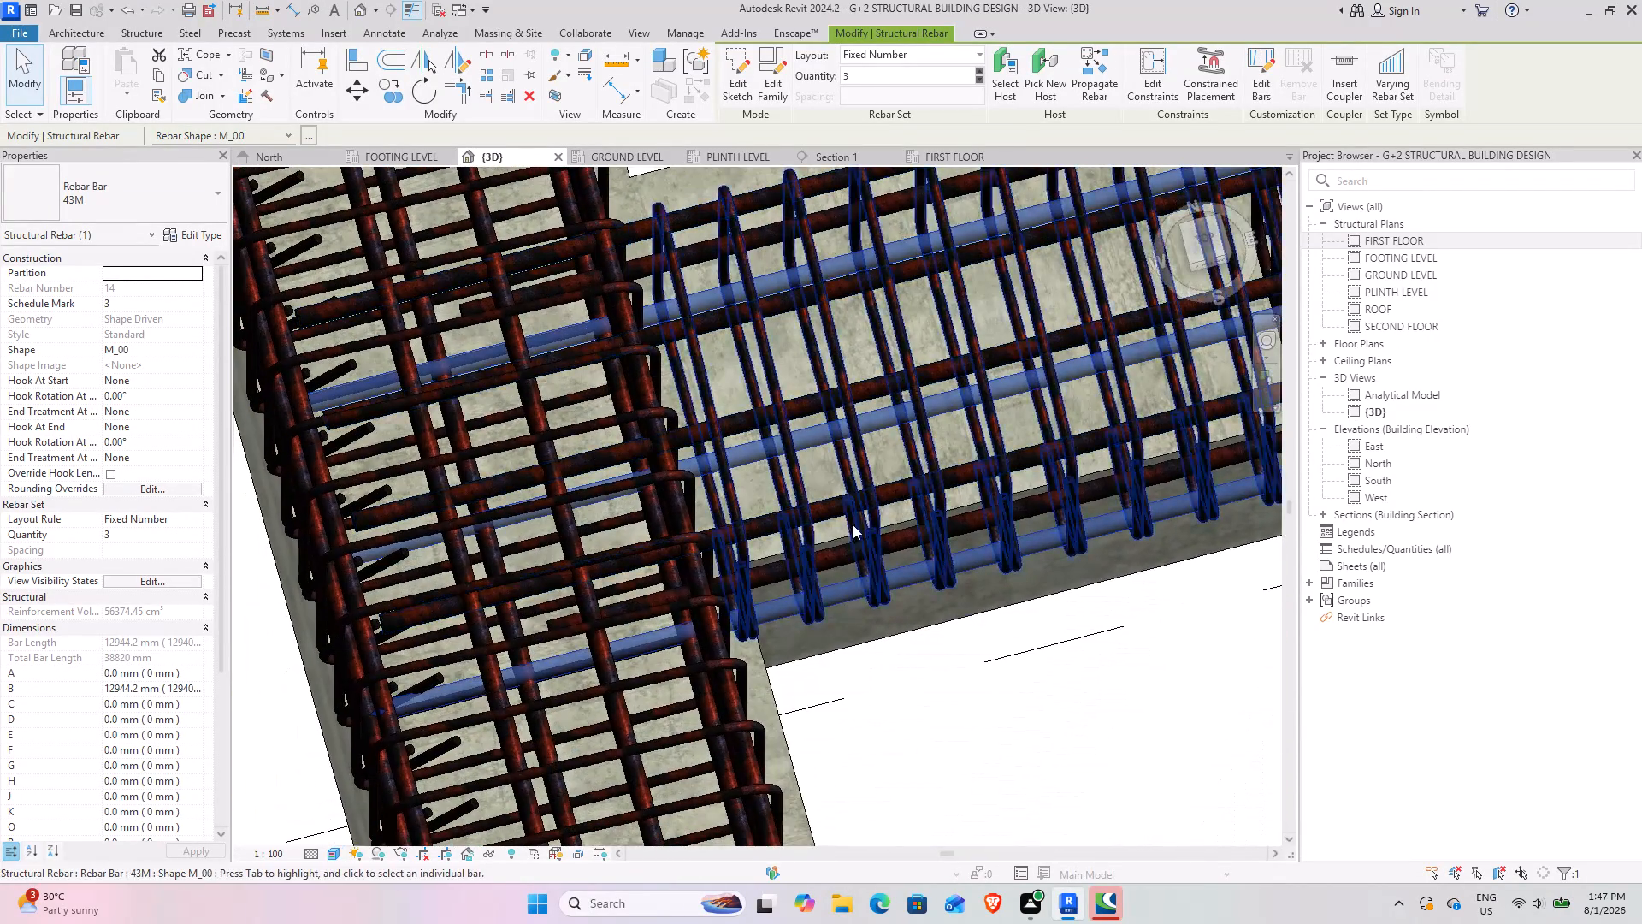
{"action": "left_click", "coordinate": [552, 620]}
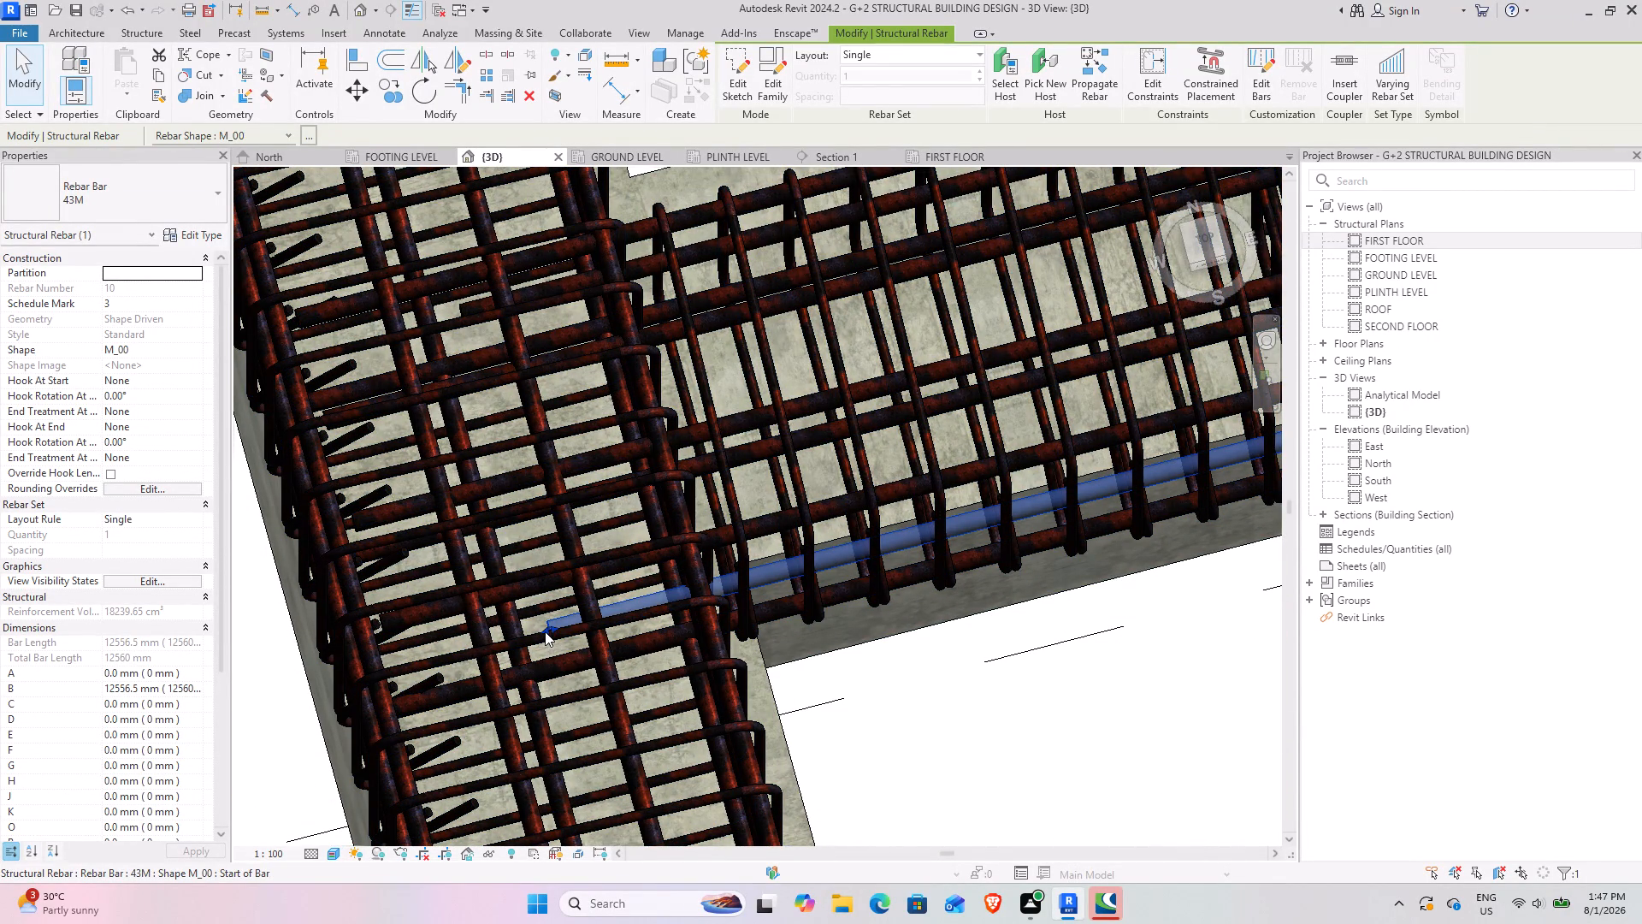
{"action": "left_click_drag", "start_coordinate": [545, 631], "coordinate": [387, 684]}
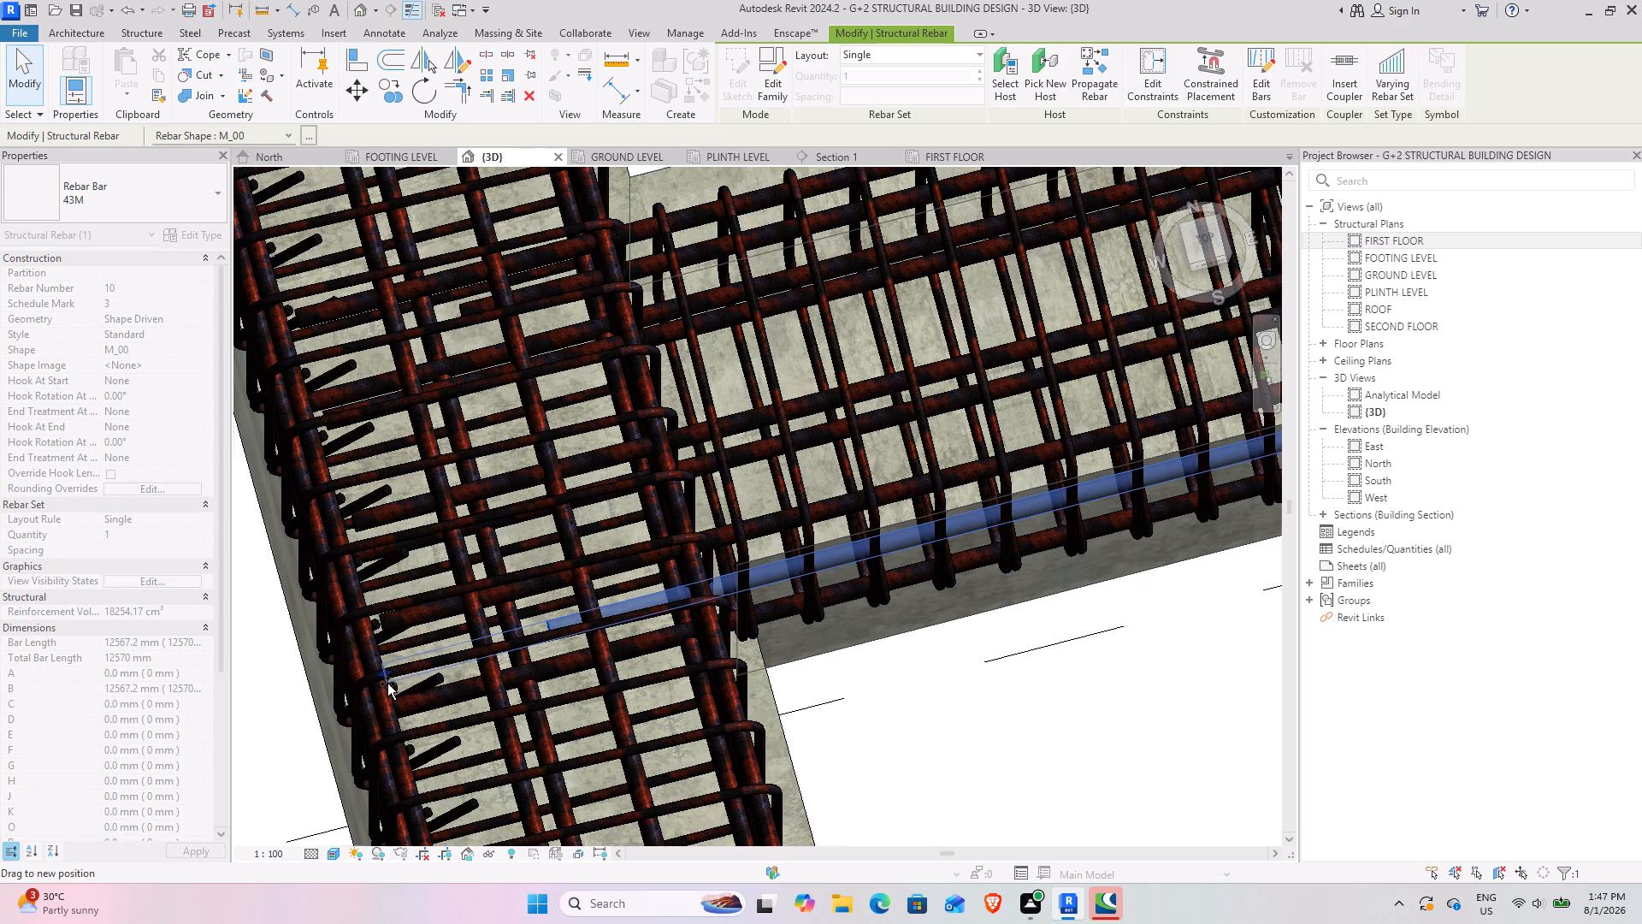
{"action": "left_click_drag", "start_coordinate": [387, 684], "coordinate": [396, 684]}
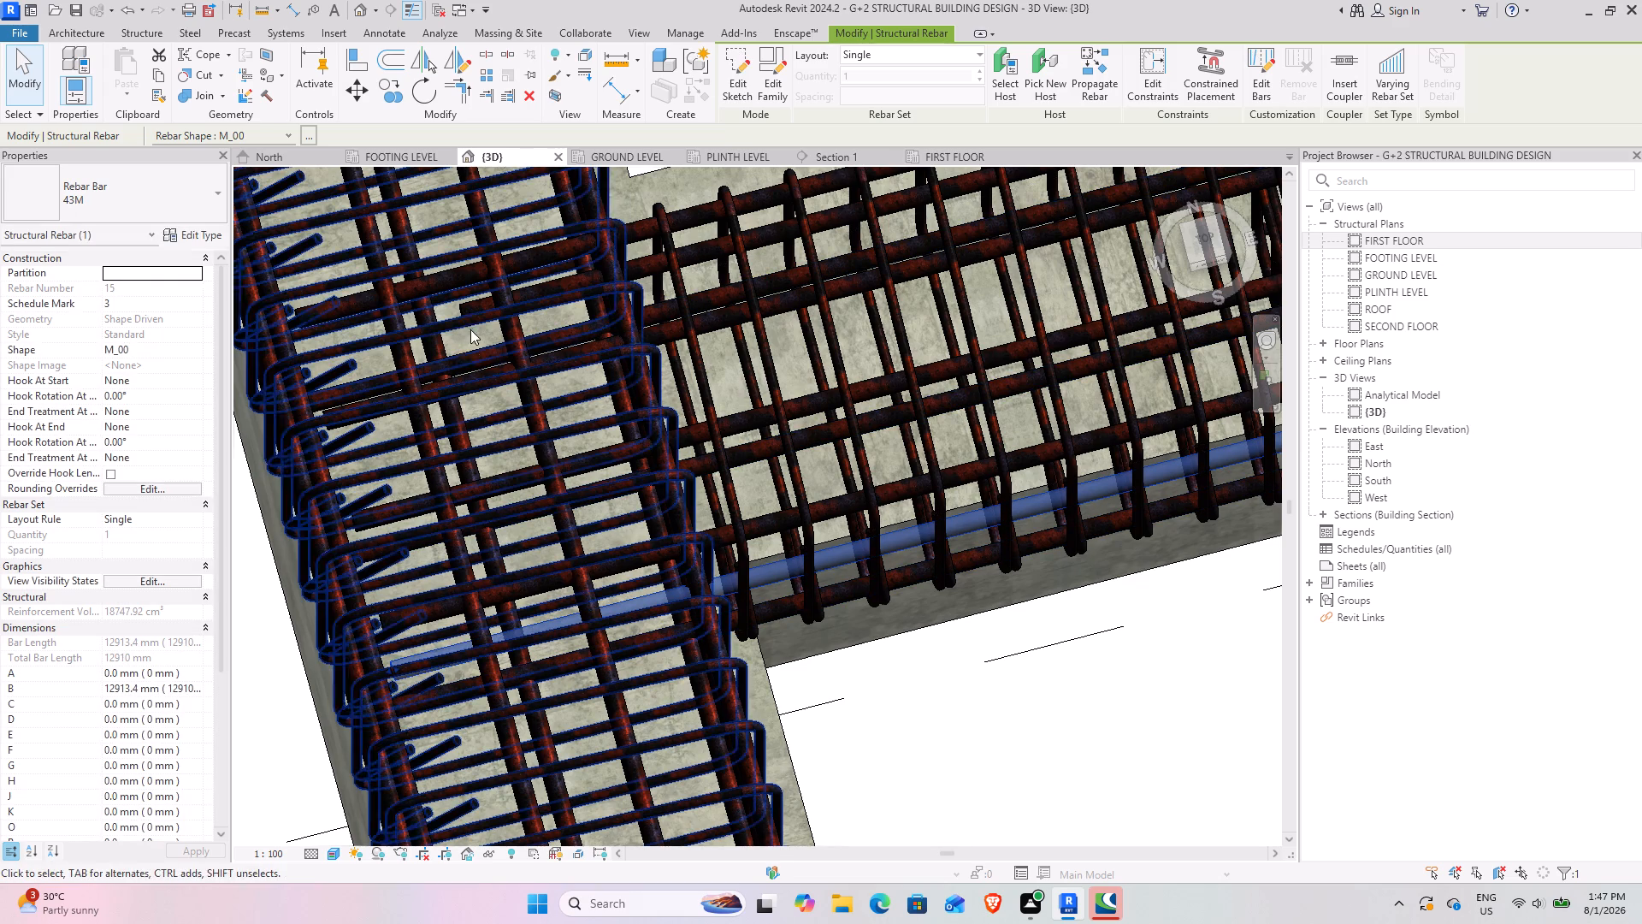
{"action": "left_click", "coordinate": [470, 304]}
{"action": "left_click_drag", "start_coordinate": [459, 313], "coordinate": [316, 340]}
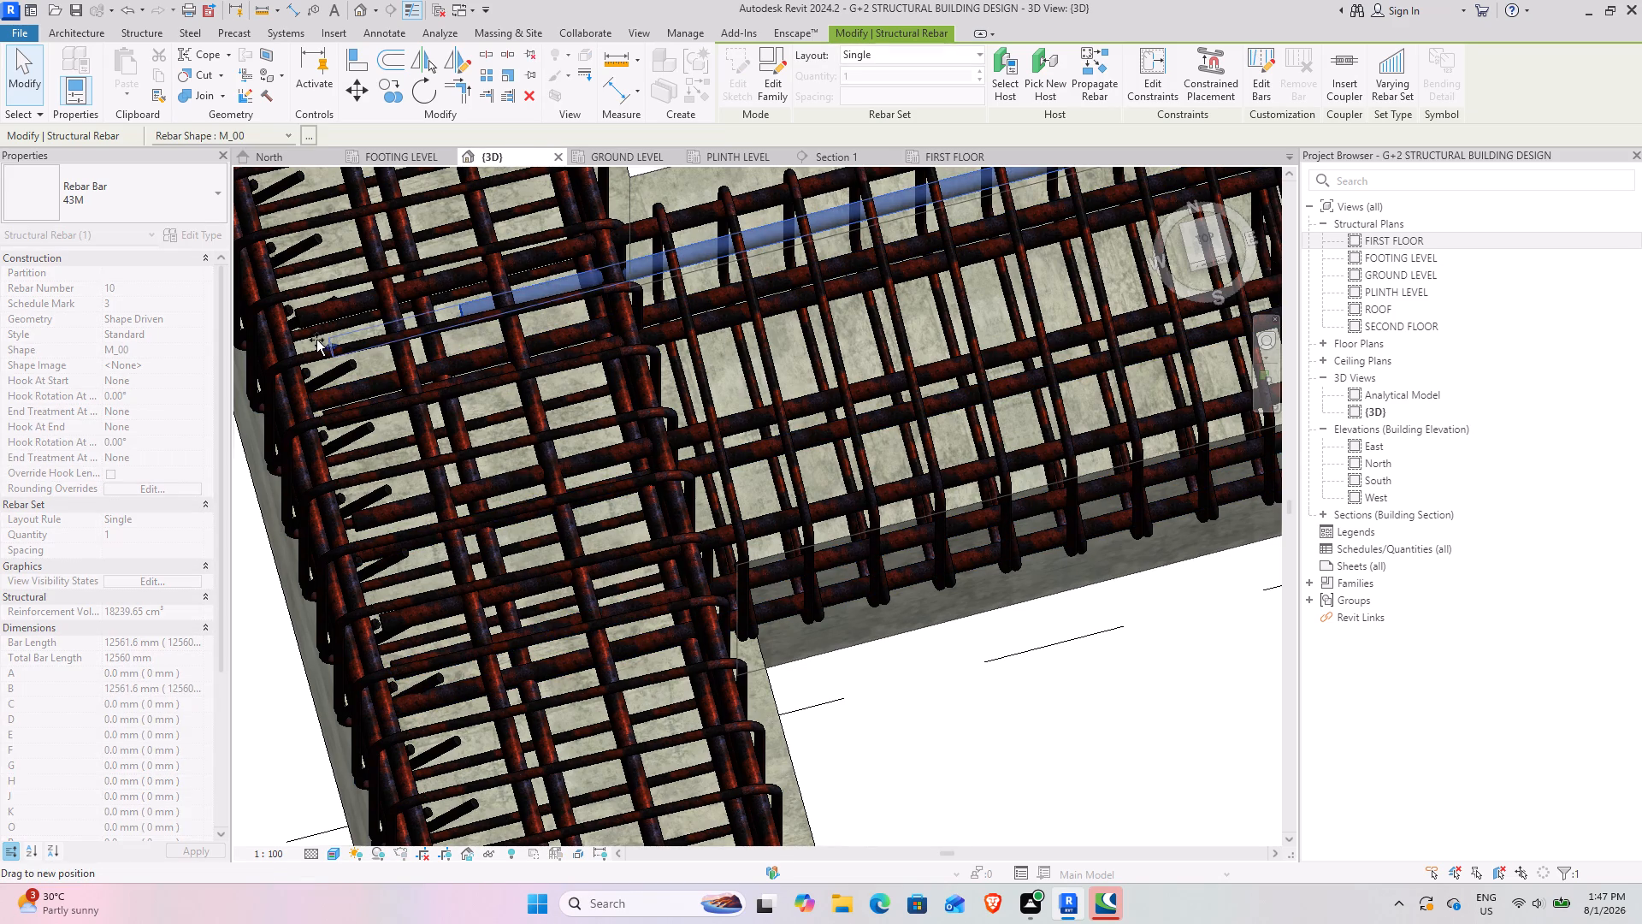
{"action": "left_click_drag", "start_coordinate": [316, 340], "coordinate": [307, 343]}
Examine from above the grid line 9 beam's bars and stirrups at the western edge beam joint and along the beam.
{"action": "scroll", "coordinate": [424, 506], "scroll_direction": "down", "scroll_amount": 3}
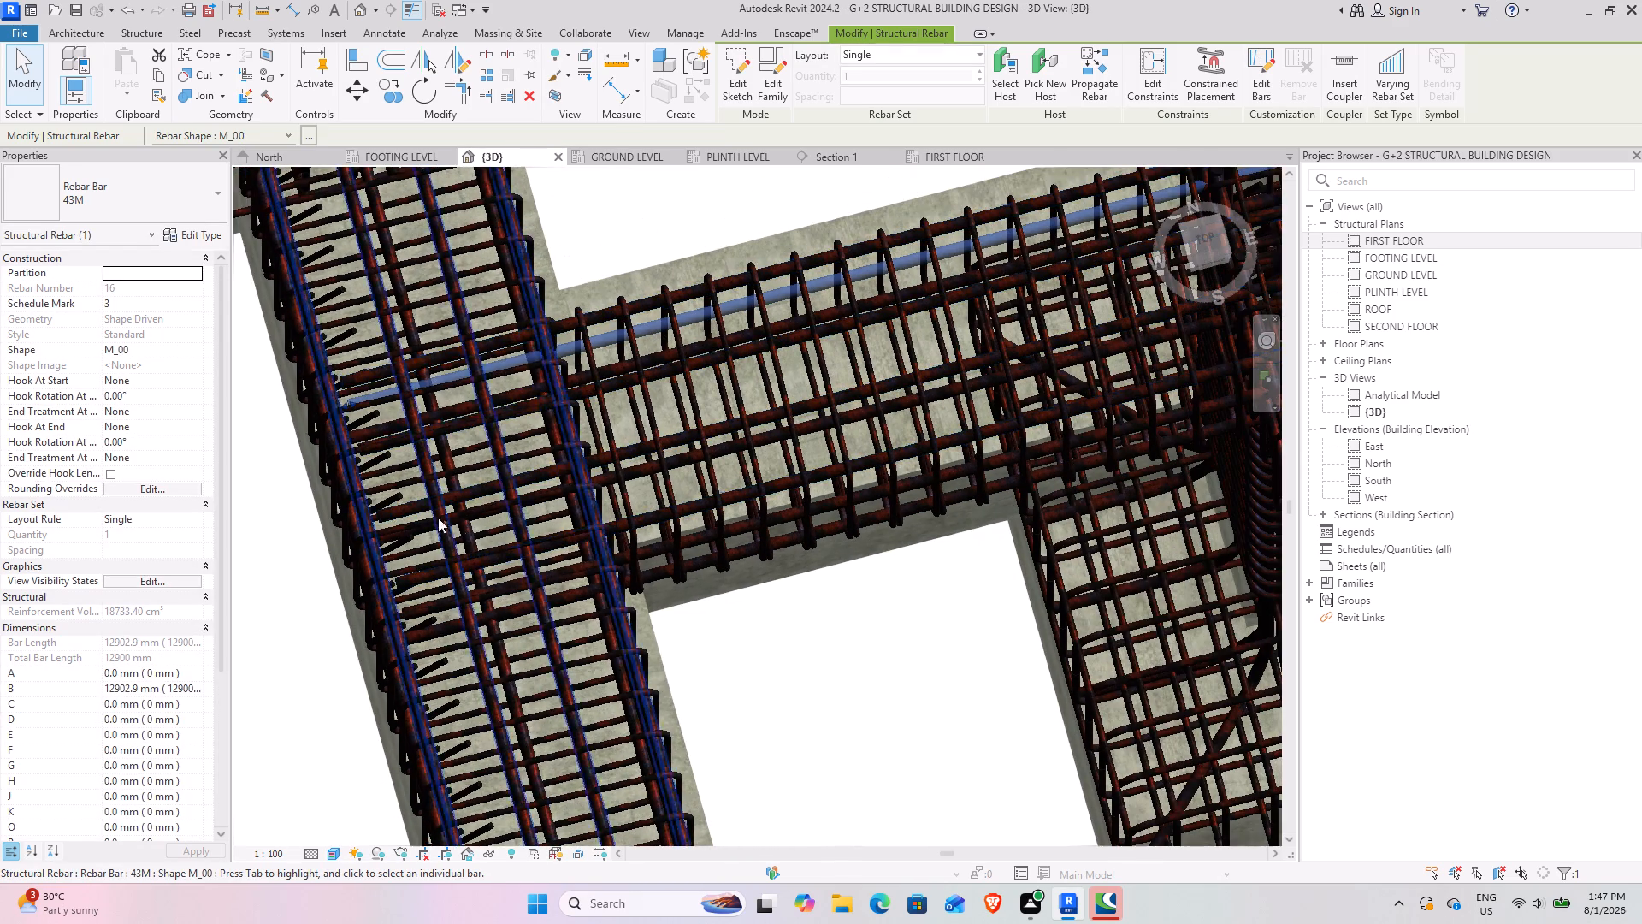
{"action": "middle_click_drag", "start_coordinate": [522, 589], "coordinate": [495, 660], "text": "shift"}
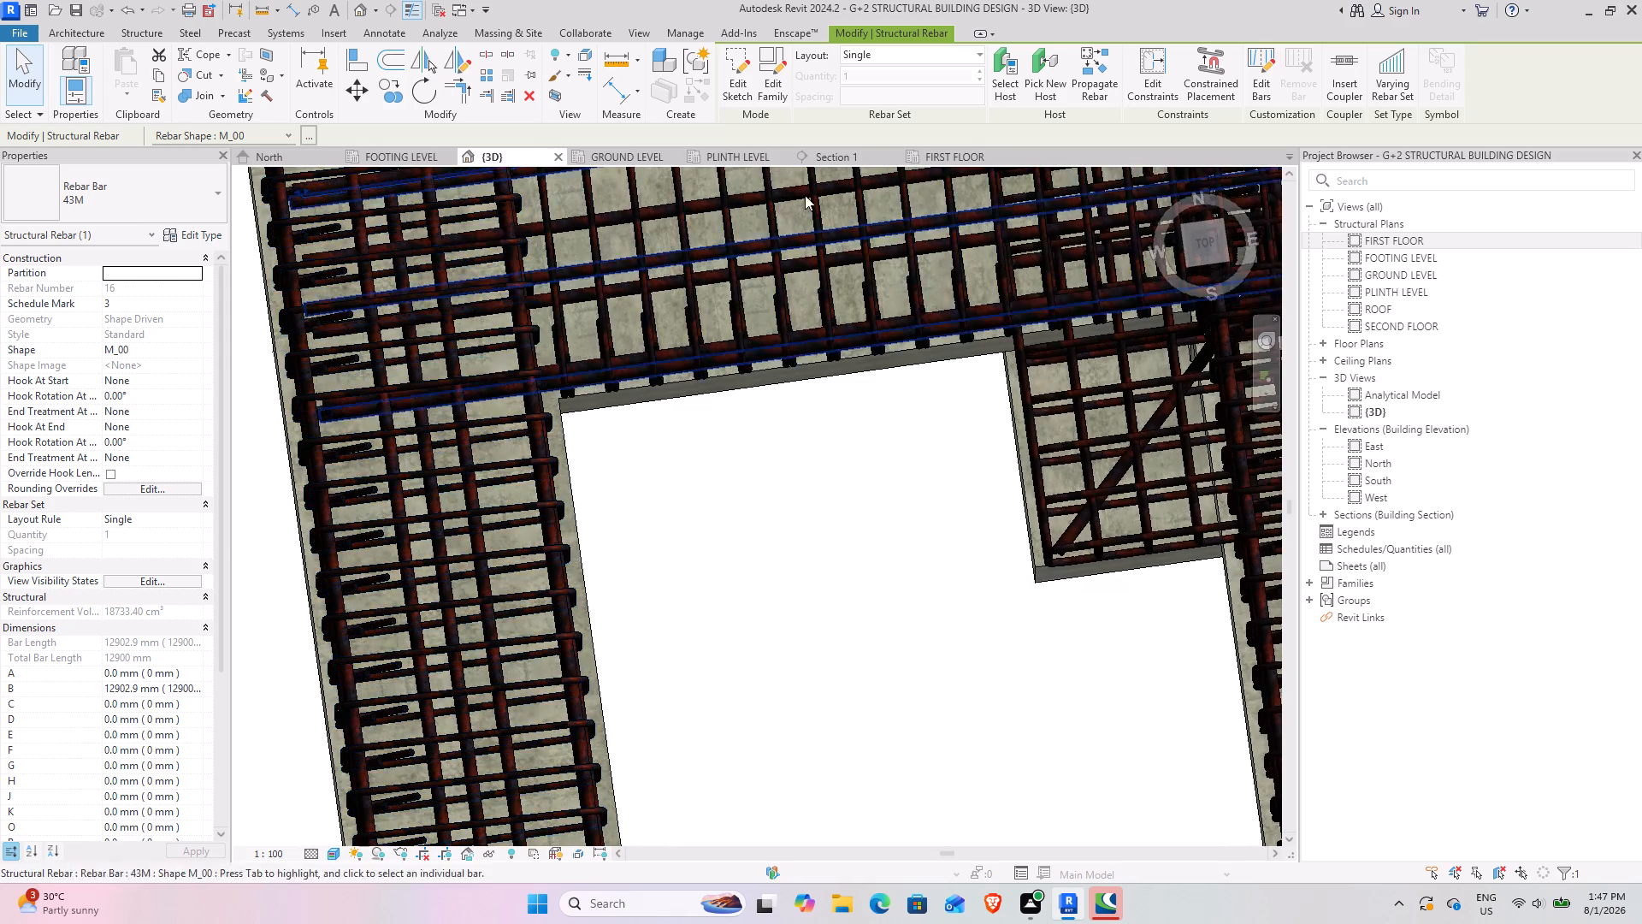
{"action": "left_click", "coordinate": [1196, 244]}
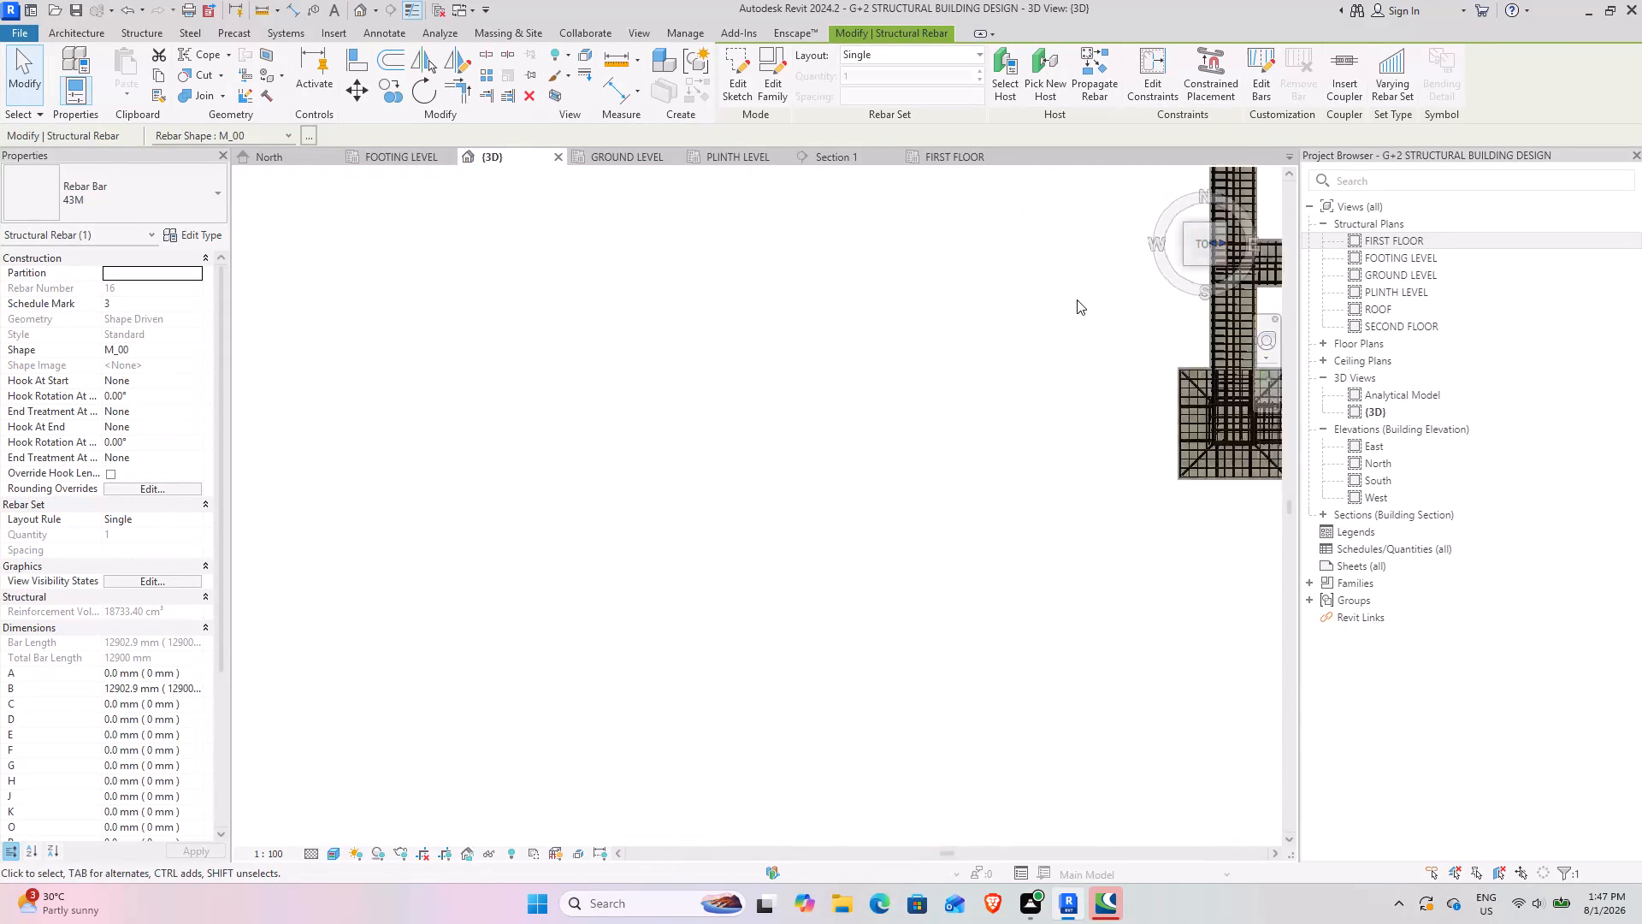
{"action": "scroll", "coordinate": [457, 518], "scroll_direction": "up", "scroll_amount": 12}
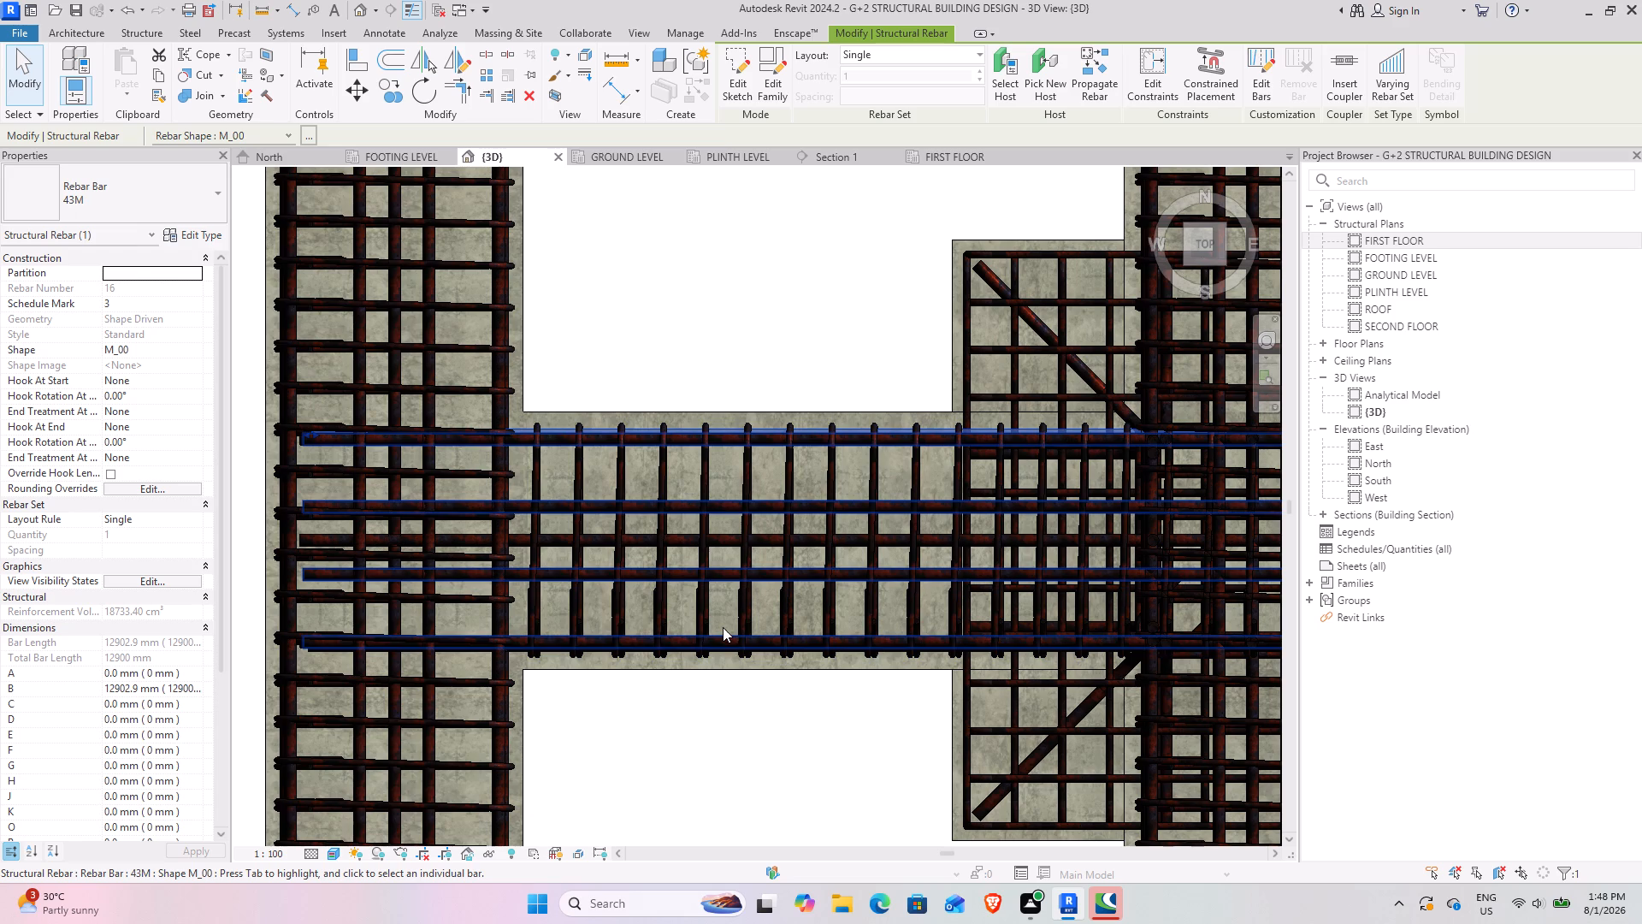
{"action": "scroll", "coordinate": [924, 560], "scroll_direction": "down", "scroll_amount": 8}
{"action": "middle_click_drag", "start_coordinate": [1061, 565], "coordinate": [743, 602]}
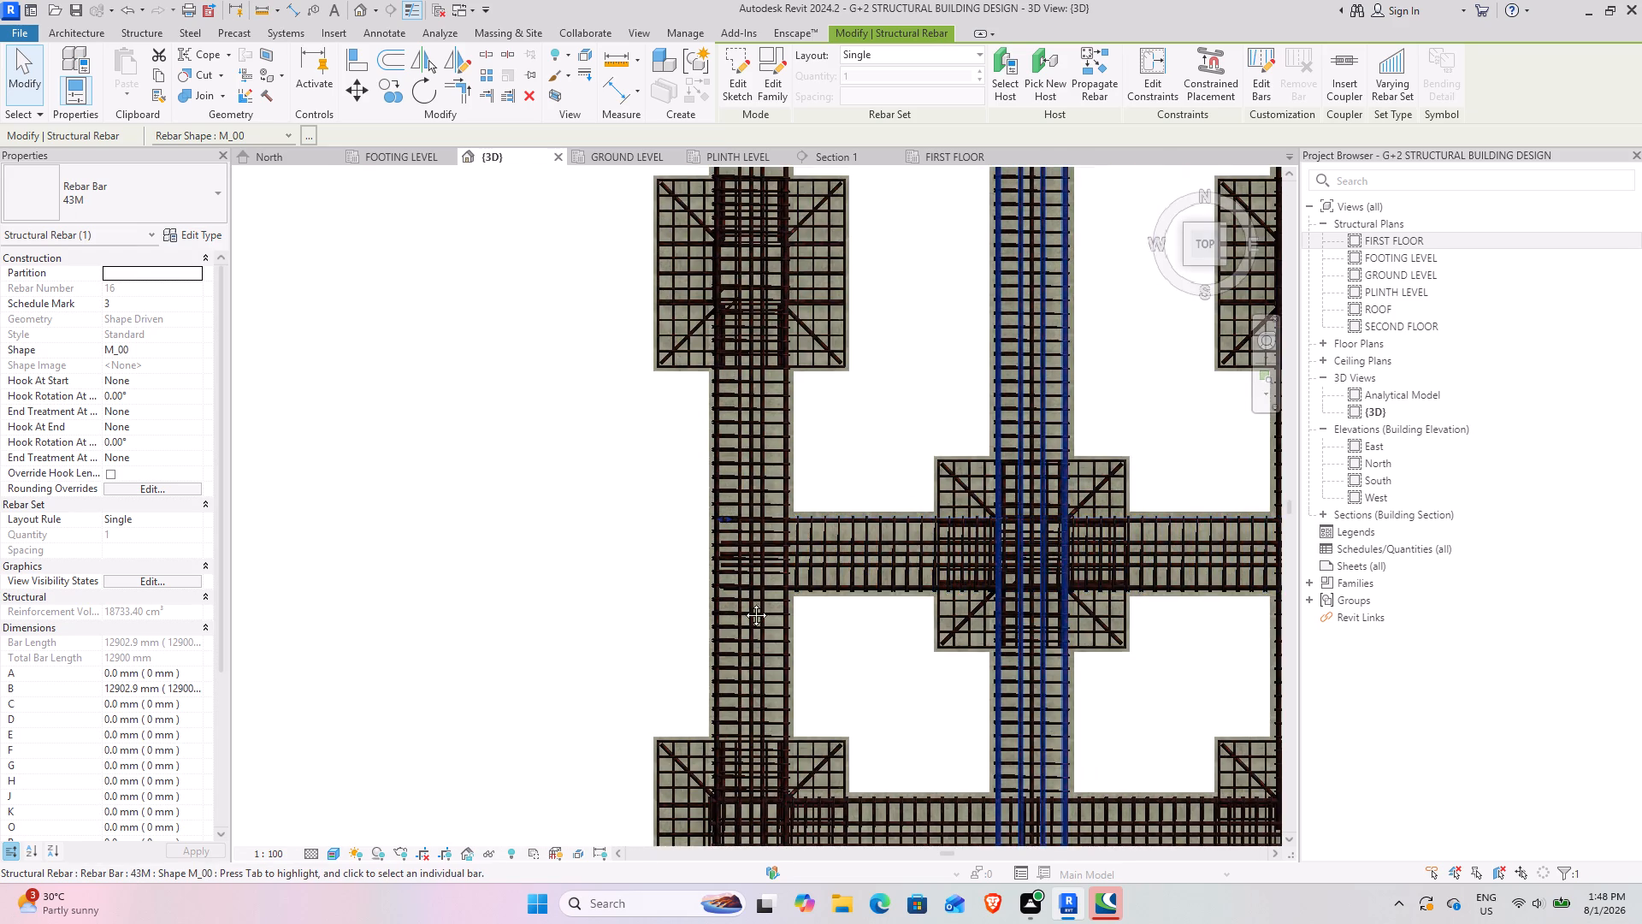
{"action": "middle_click_drag", "start_coordinate": [743, 602], "coordinate": [541, 643]}
{"action": "scroll", "coordinate": [771, 593], "scroll_direction": "down", "scroll_amount": 4}
{"action": "middle_click_drag", "start_coordinate": [897, 593], "coordinate": [858, 659]}
{"action": "left_click", "coordinate": [1174, 607]}
Examine from above how the other cross beams' reinforcement meets the perimeter edge beams, from grid line 7 round to the northern edge beam.
{"action": "scroll", "coordinate": [848, 489], "scroll_direction": "down", "scroll_amount": 1}
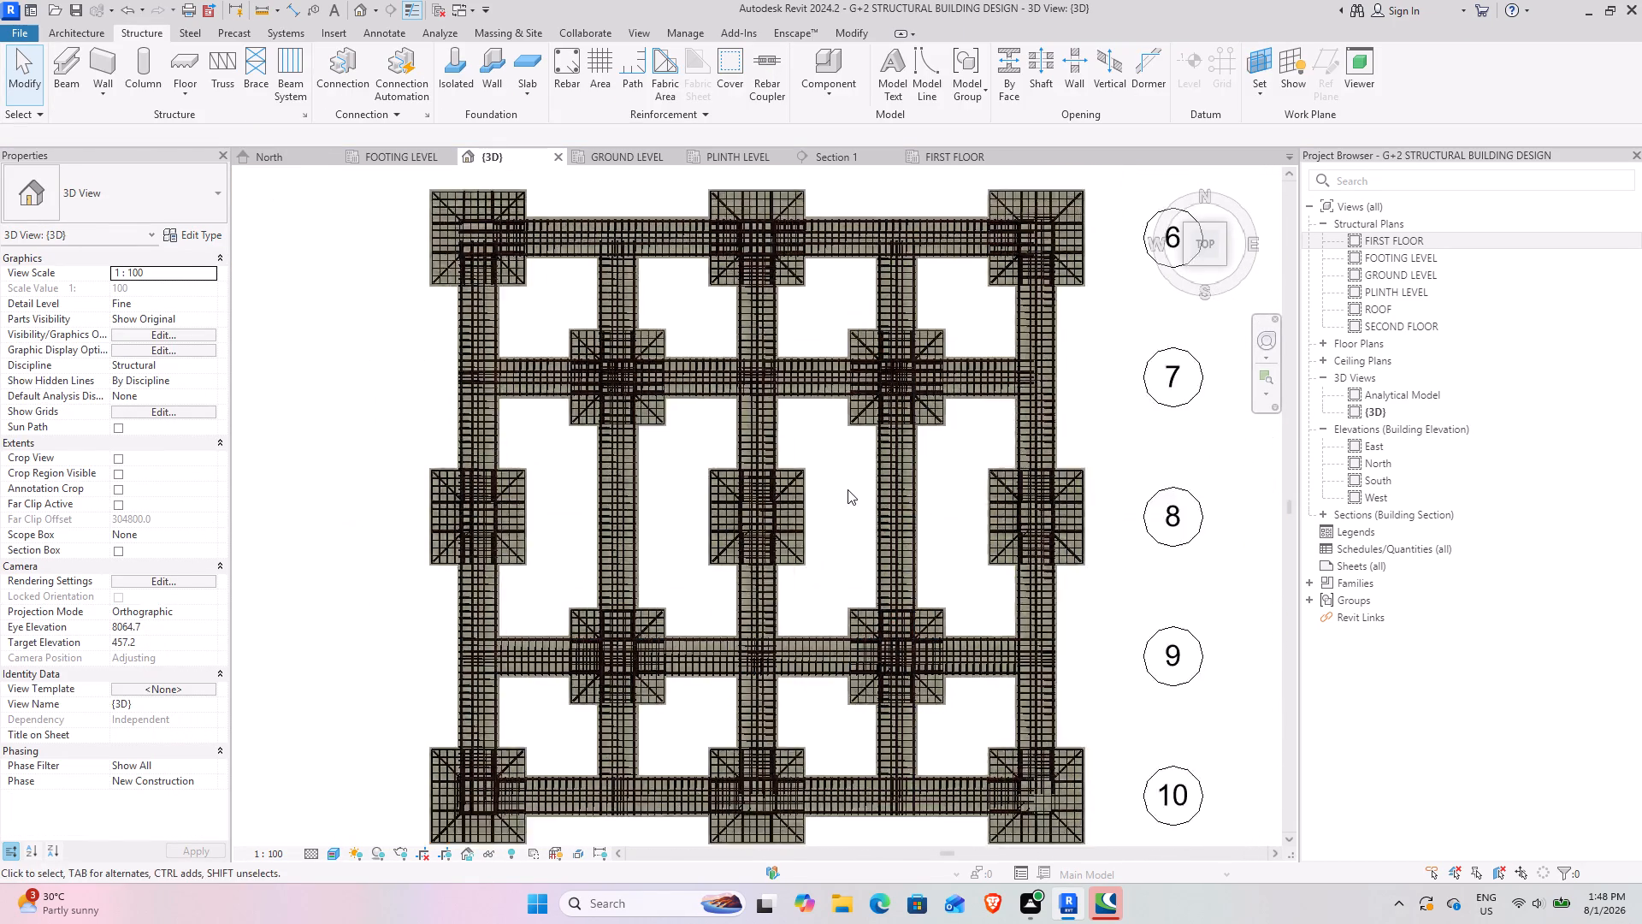
{"action": "scroll", "coordinate": [848, 489], "scroll_direction": "down", "scroll_amount": 1}
{"action": "middle_click_drag", "start_coordinate": [763, 500], "coordinate": [767, 608]}
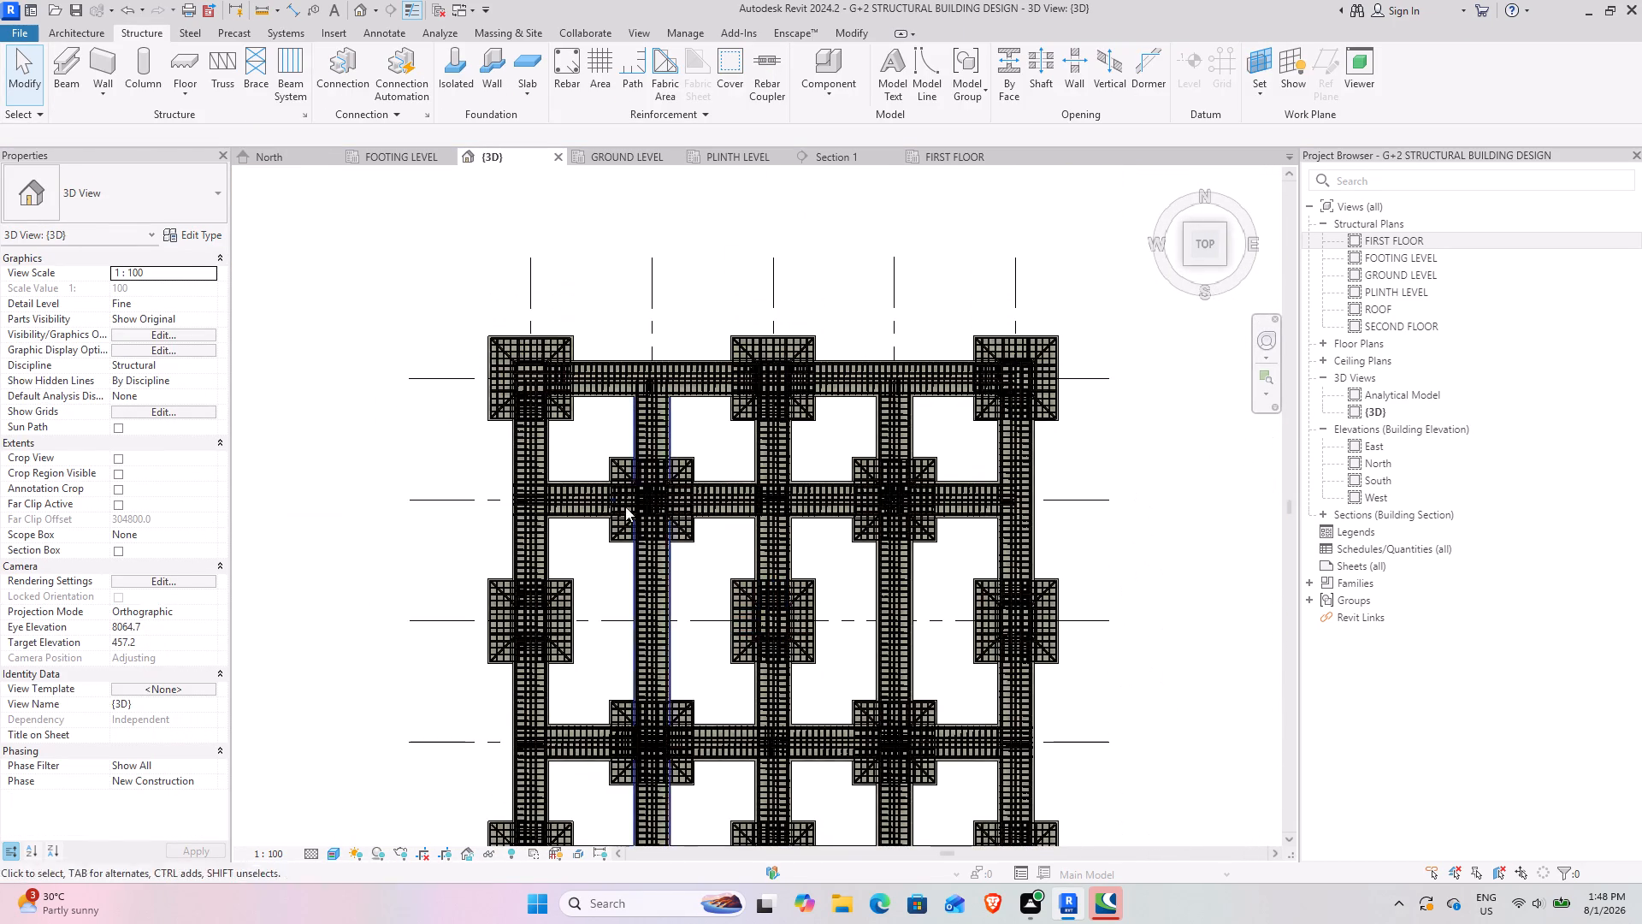
{"action": "scroll", "coordinate": [605, 448], "scroll_direction": "up", "scroll_amount": 4}
{"action": "scroll", "coordinate": [602, 565], "scroll_direction": "up", "scroll_amount": 4}
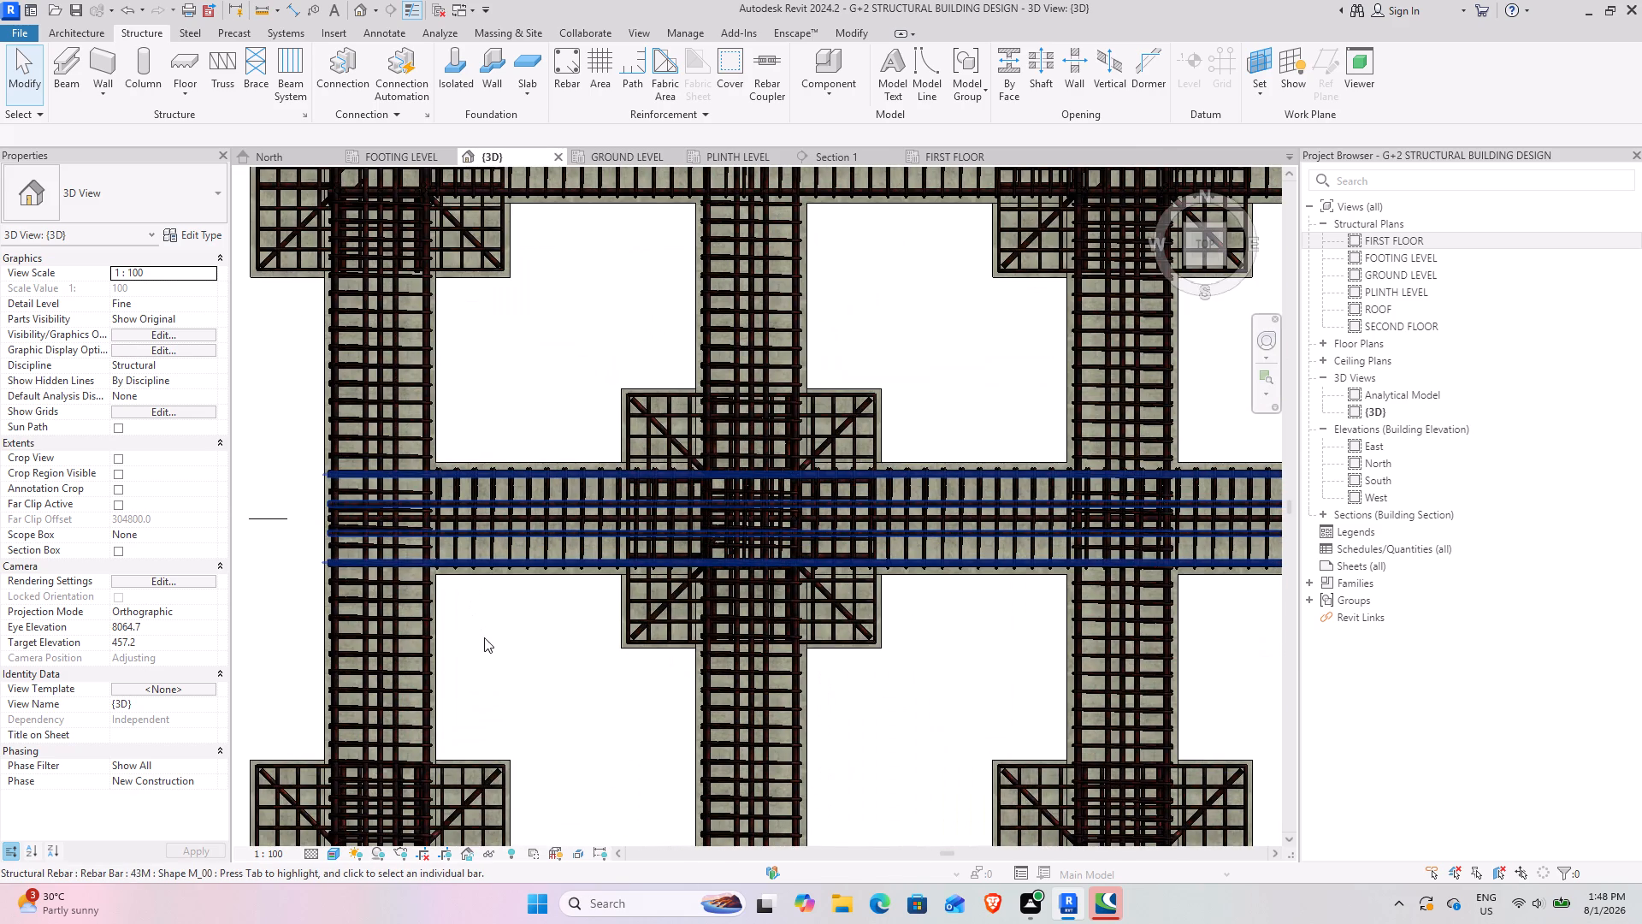
{"action": "scroll", "coordinate": [697, 661], "scroll_direction": "down", "scroll_amount": 3}
{"action": "middle_click_drag", "start_coordinate": [1170, 631], "coordinate": [735, 631]}
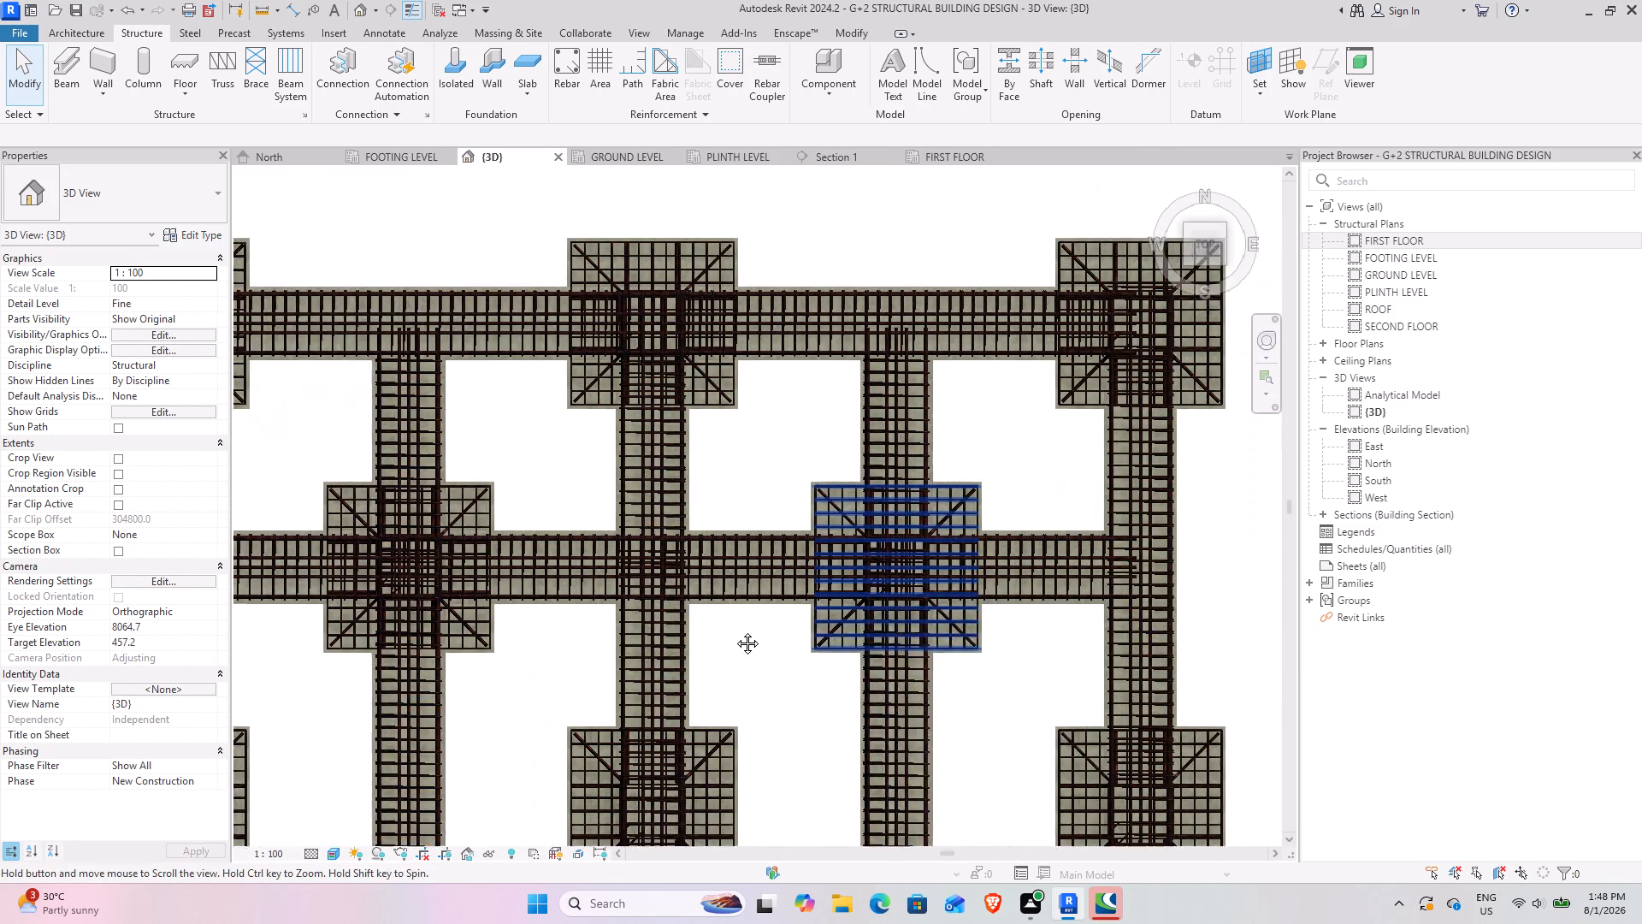
{"action": "middle_click_drag", "start_coordinate": [735, 631], "coordinate": [576, 631]}
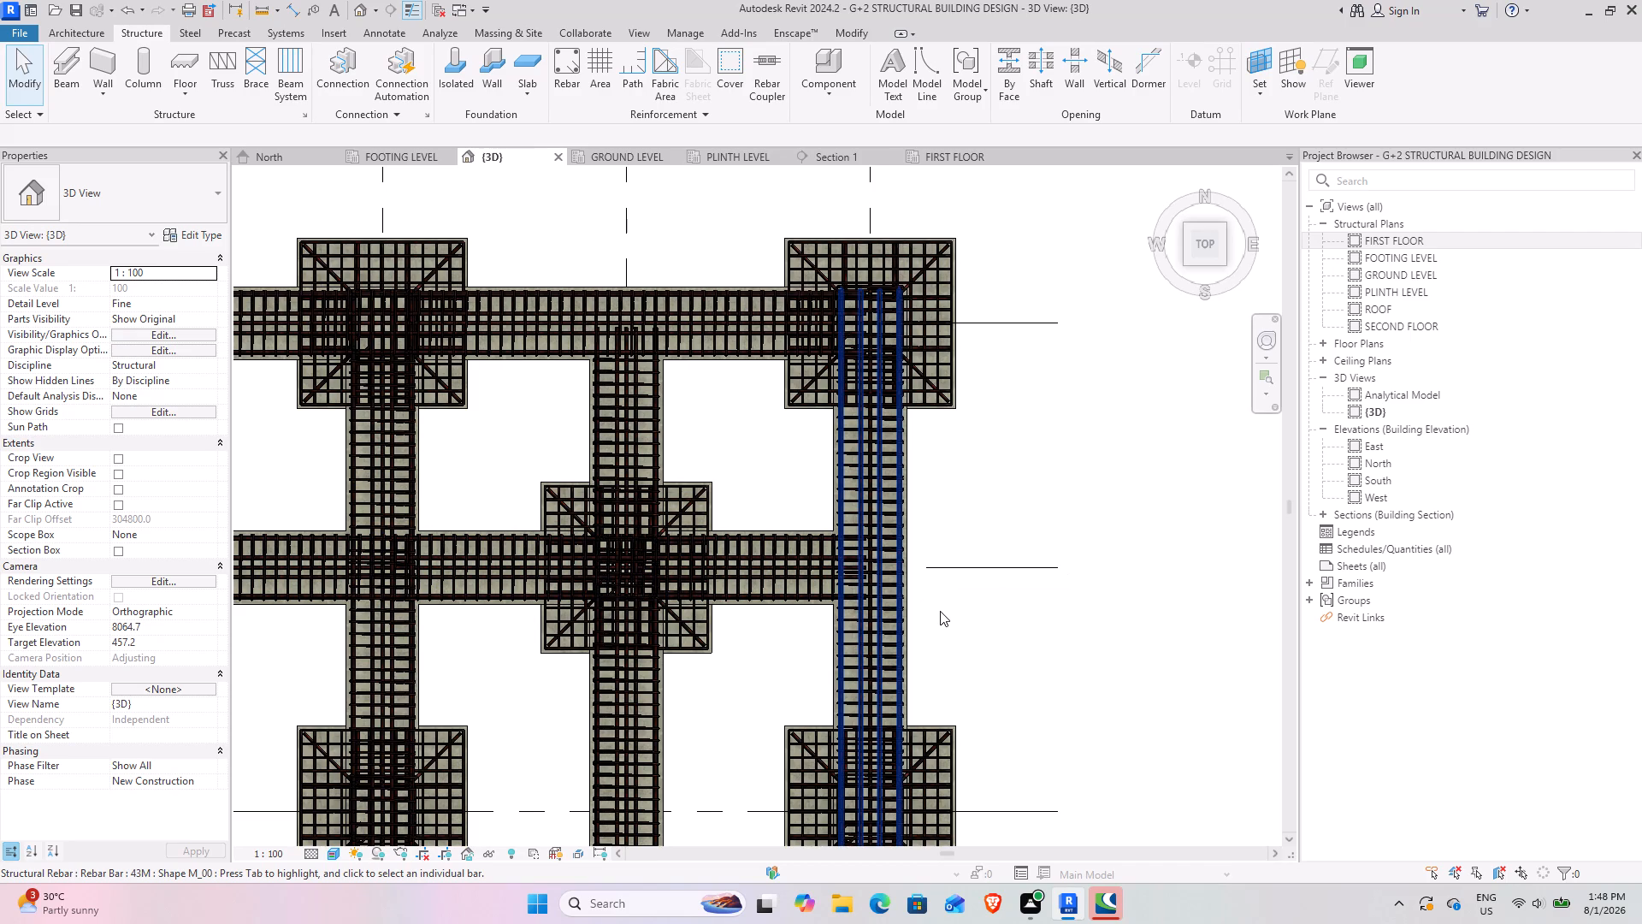
{"action": "scroll", "coordinate": [940, 611], "scroll_direction": "down", "scroll_amount": 6}
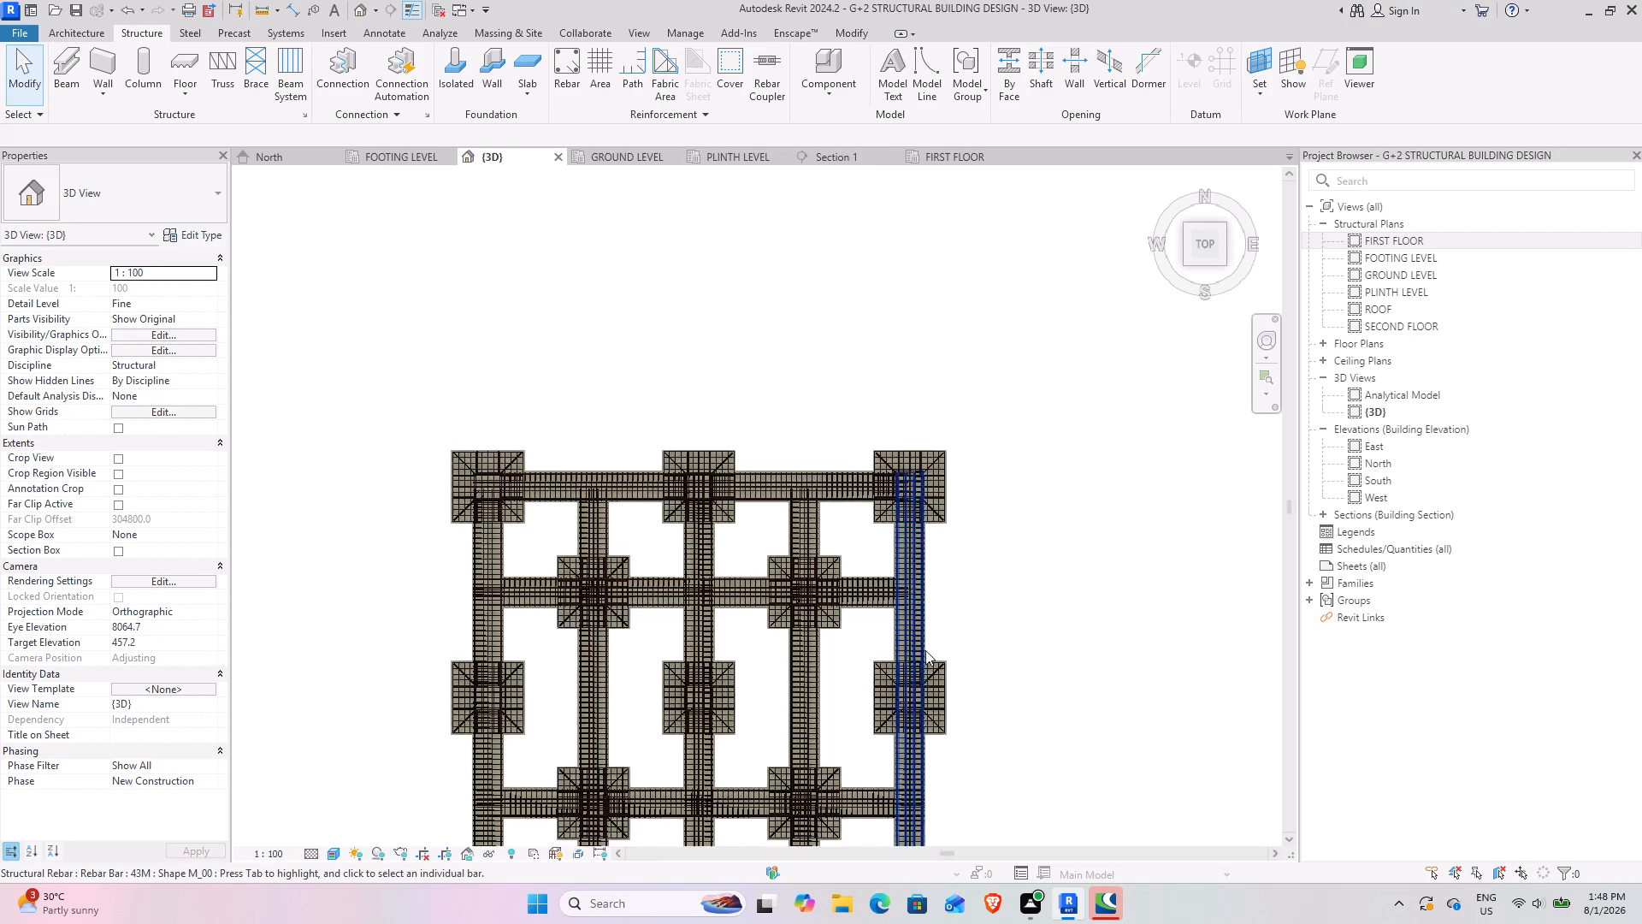
{"action": "middle_click_drag", "start_coordinate": [783, 706], "coordinate": [705, 495]}
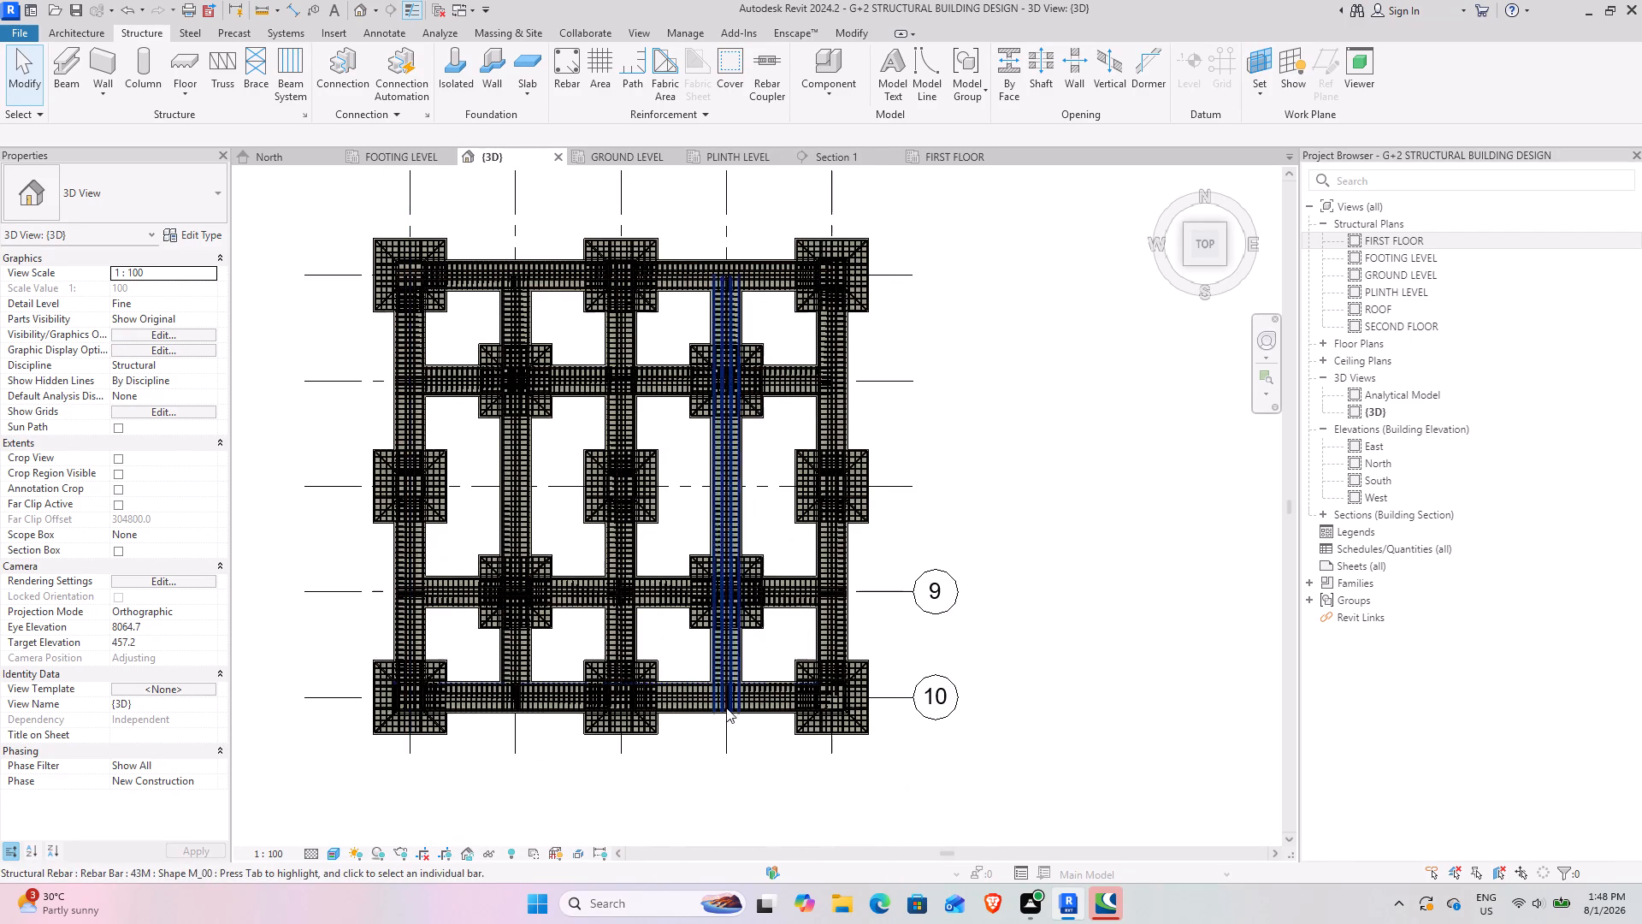
{"action": "scroll", "coordinate": [848, 704], "scroll_direction": "up", "scroll_amount": 8}
{"action": "scroll", "coordinate": [695, 752], "scroll_direction": "down", "scroll_amount": 4}
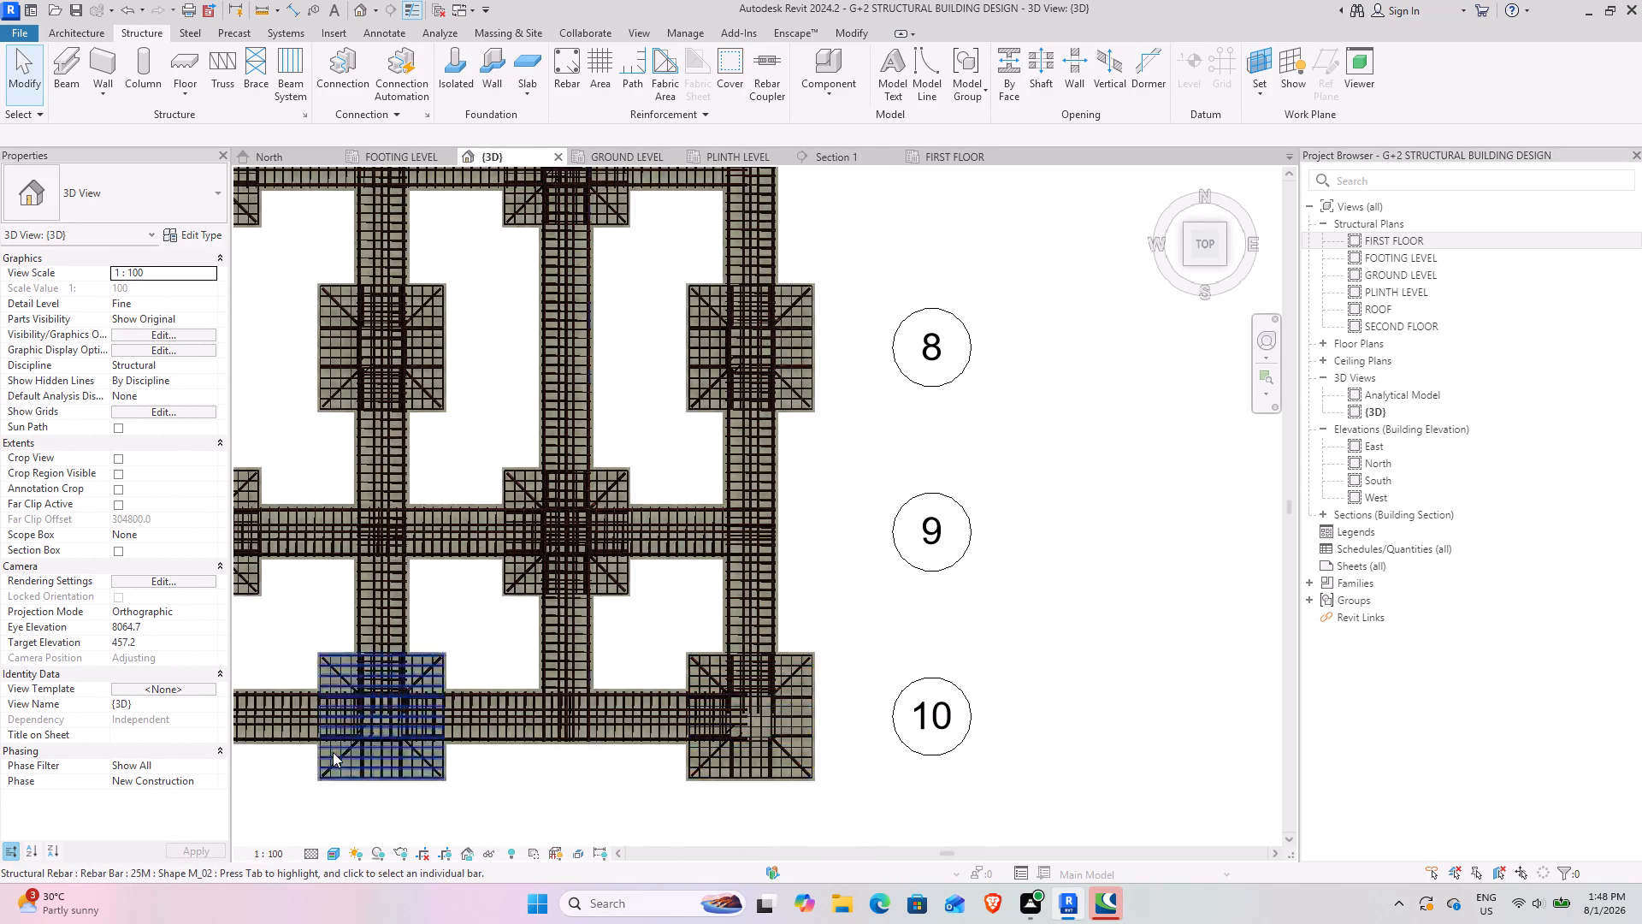
{"action": "middle_click_drag", "start_coordinate": [330, 752], "coordinate": [702, 809]}
{"action": "middle_click_drag", "start_coordinate": [434, 335], "coordinate": [435, 367]}
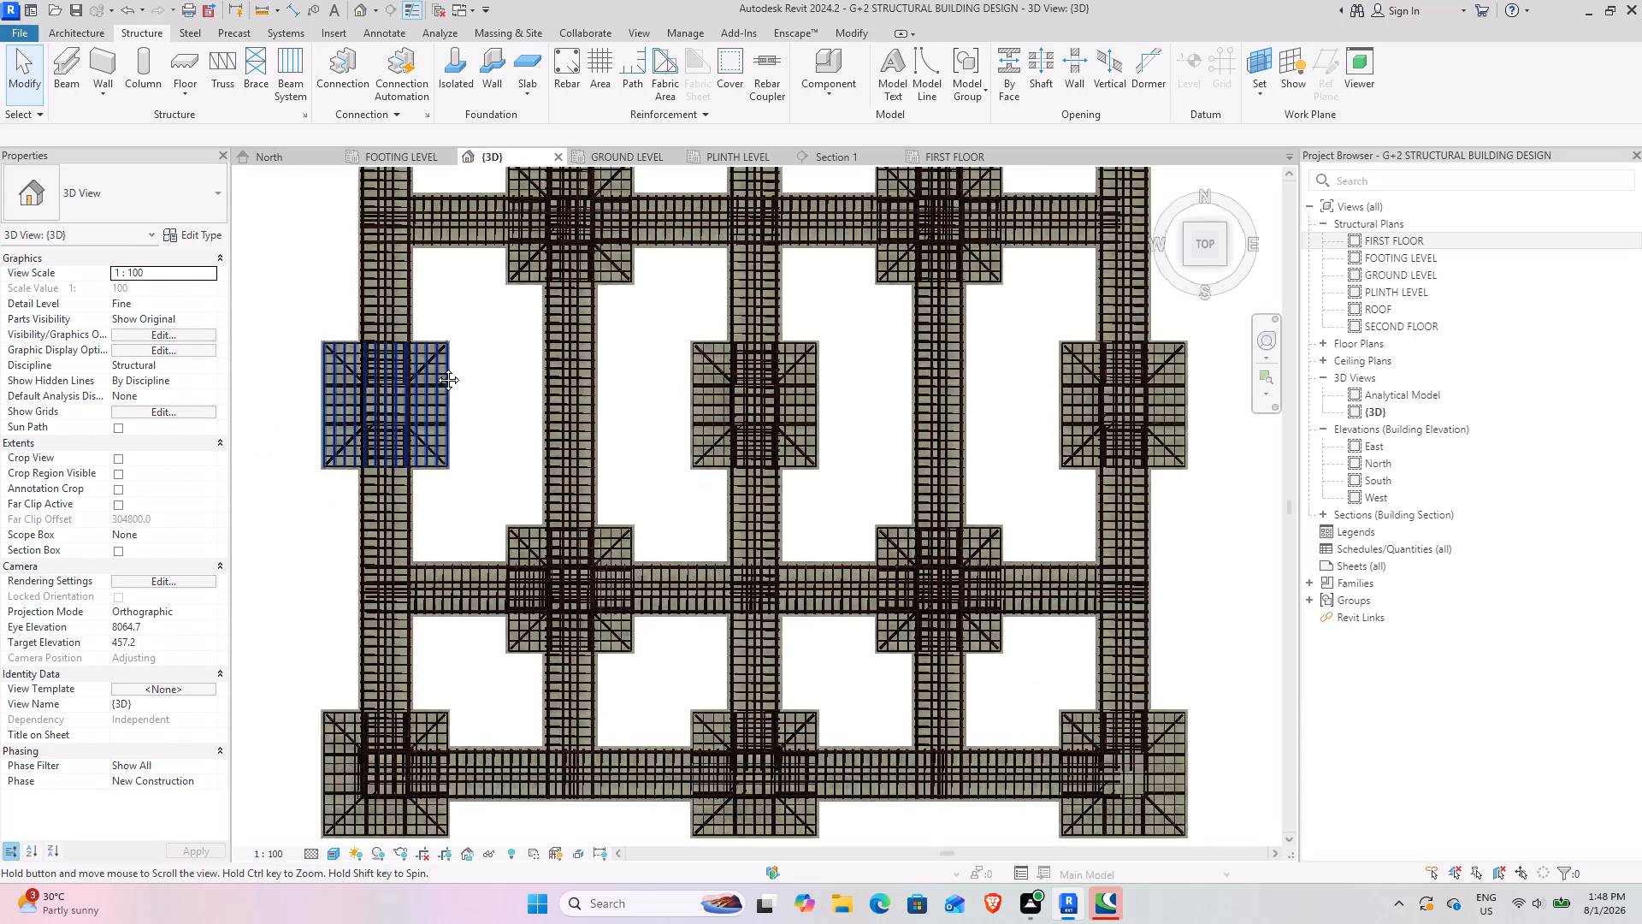
{"action": "middle_click_drag", "start_coordinate": [435, 367], "coordinate": [434, 826]}
{"action": "scroll", "coordinate": [387, 457], "scroll_direction": "up", "scroll_amount": 7}
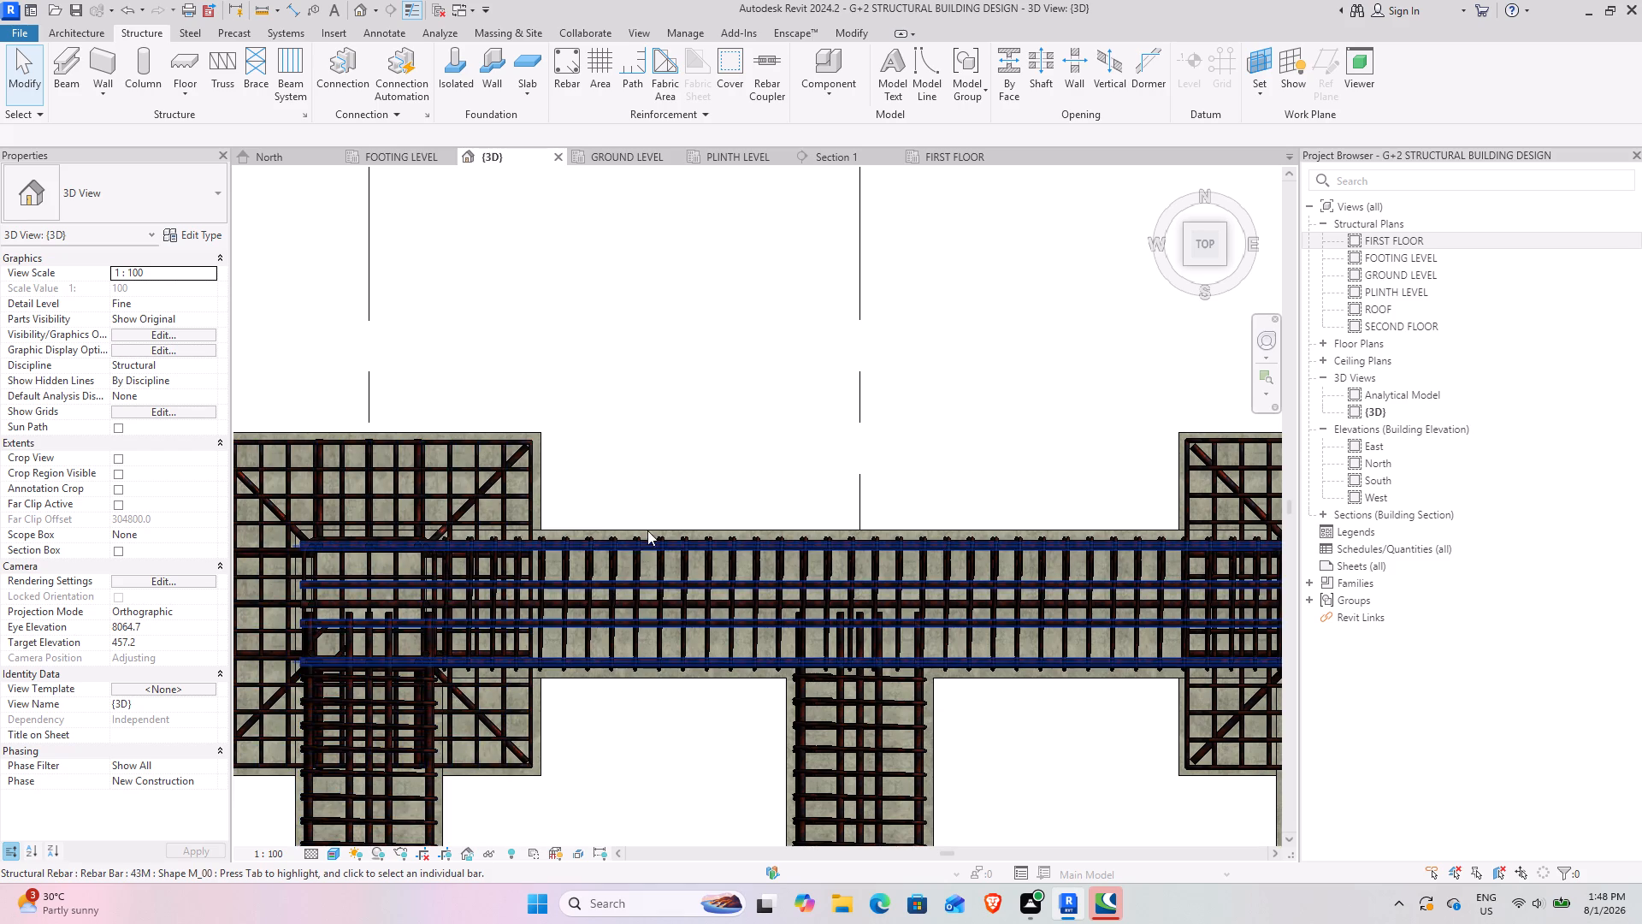
Undo the most recent extensions of the grid line 9 beam's 43M bars across the western edge beam.
{"action": "scroll", "coordinate": [671, 495], "scroll_direction": "down", "scroll_amount": 8}
{"action": "middle_click_drag", "start_coordinate": [635, 593], "coordinate": [664, 499]}
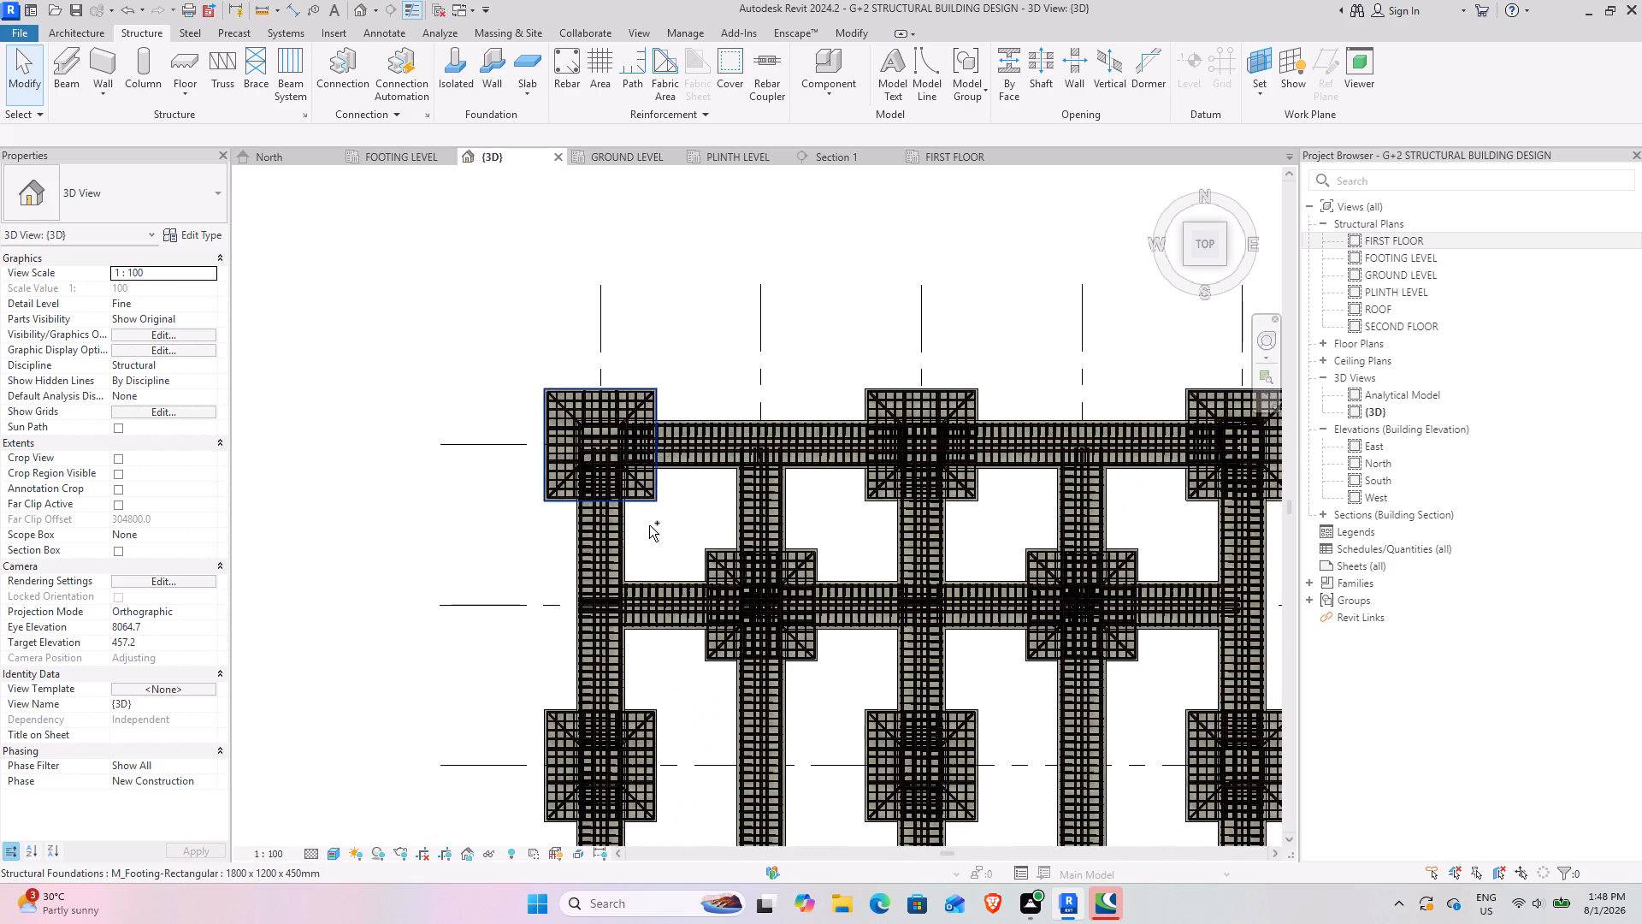
{"action": "key", "text": "ctrl+z"}
{"action": "key", "text": "ctrl+z"}
{"action": "key", "text": "ctrl+z"}
{"action": "key", "text": "ctrl+z"}
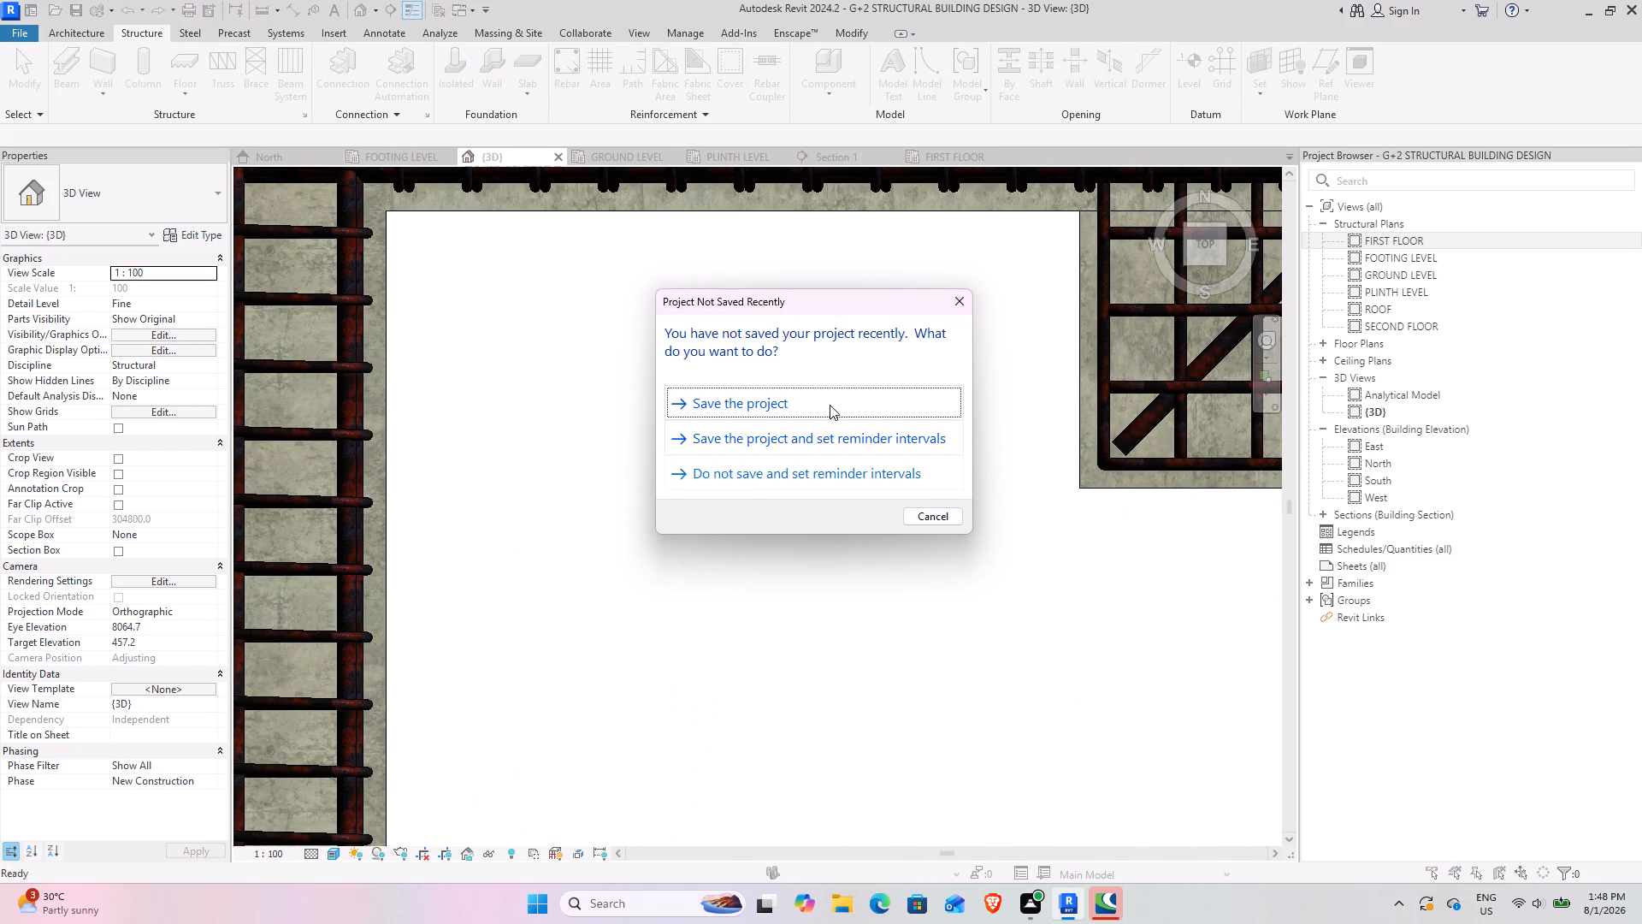
Save the project.
{"action": "left_click", "coordinate": [830, 405]}
Continue undoing the earlier run of recent reinforcement edits on the grid line 9 beam at its western edge beam joint.
{"action": "key", "text": "ctrl+z"}
{"action": "key", "text": "ctrl+z"}
{"action": "key", "text": "ctrl+z"}
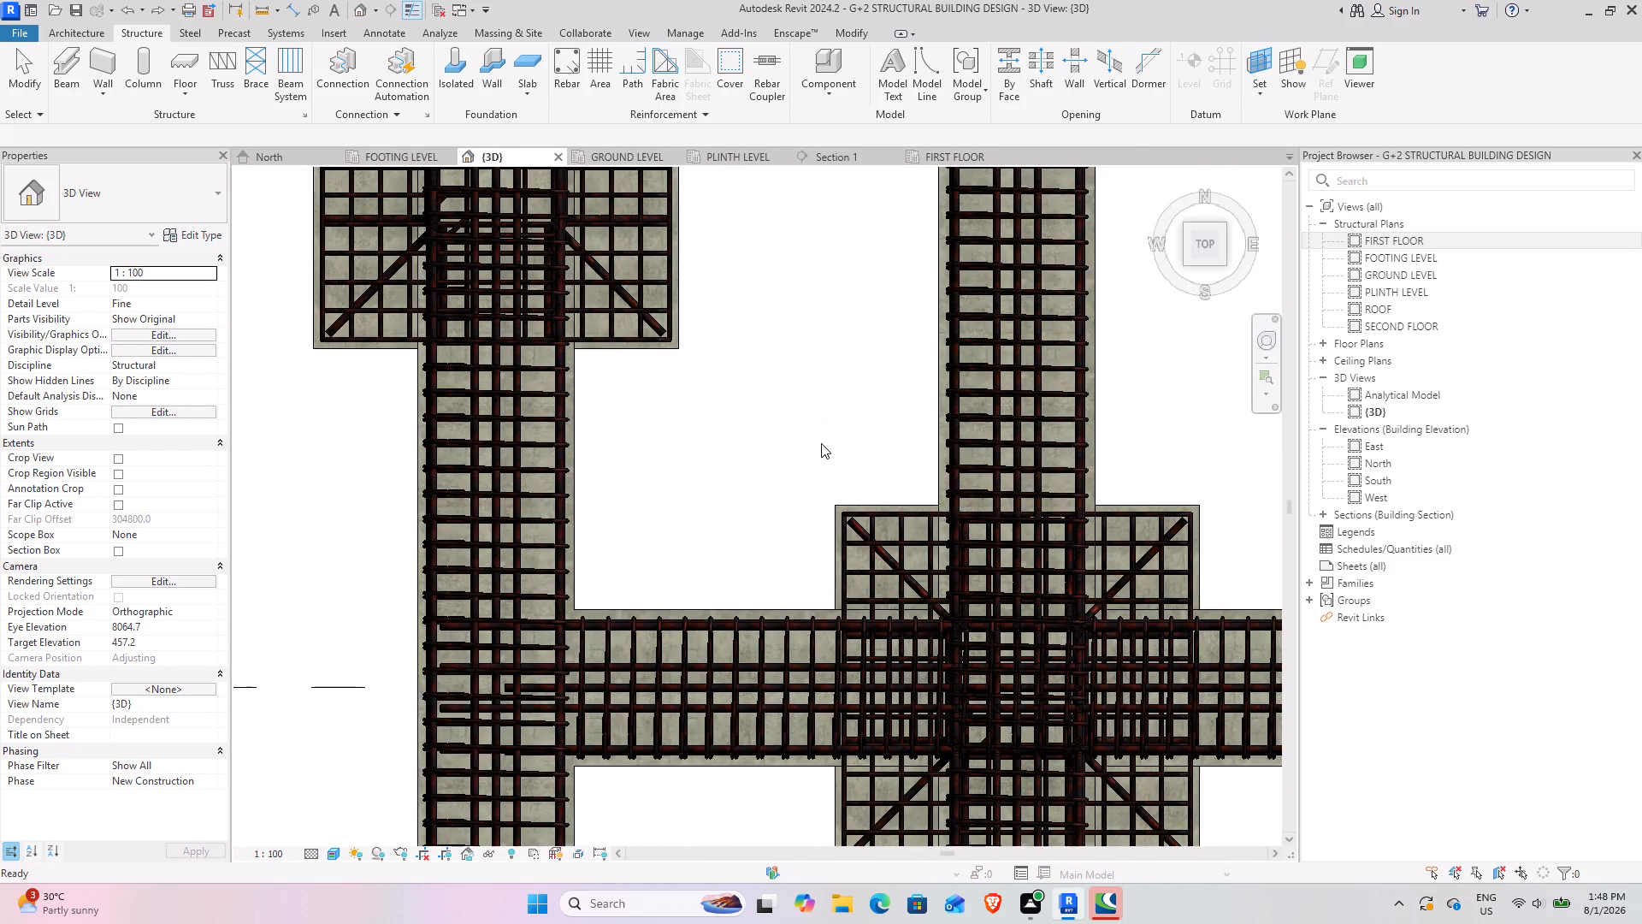
{"action": "key", "text": "ctrl+z"}
{"action": "key", "text": "ctrl+z"}
{"action": "key", "text": "ctrl+z"}
{"action": "key", "text": "ctrl+z"}
{"action": "key", "text": "ctrl+z"}
{"action": "key", "text": "ctrl+z"}
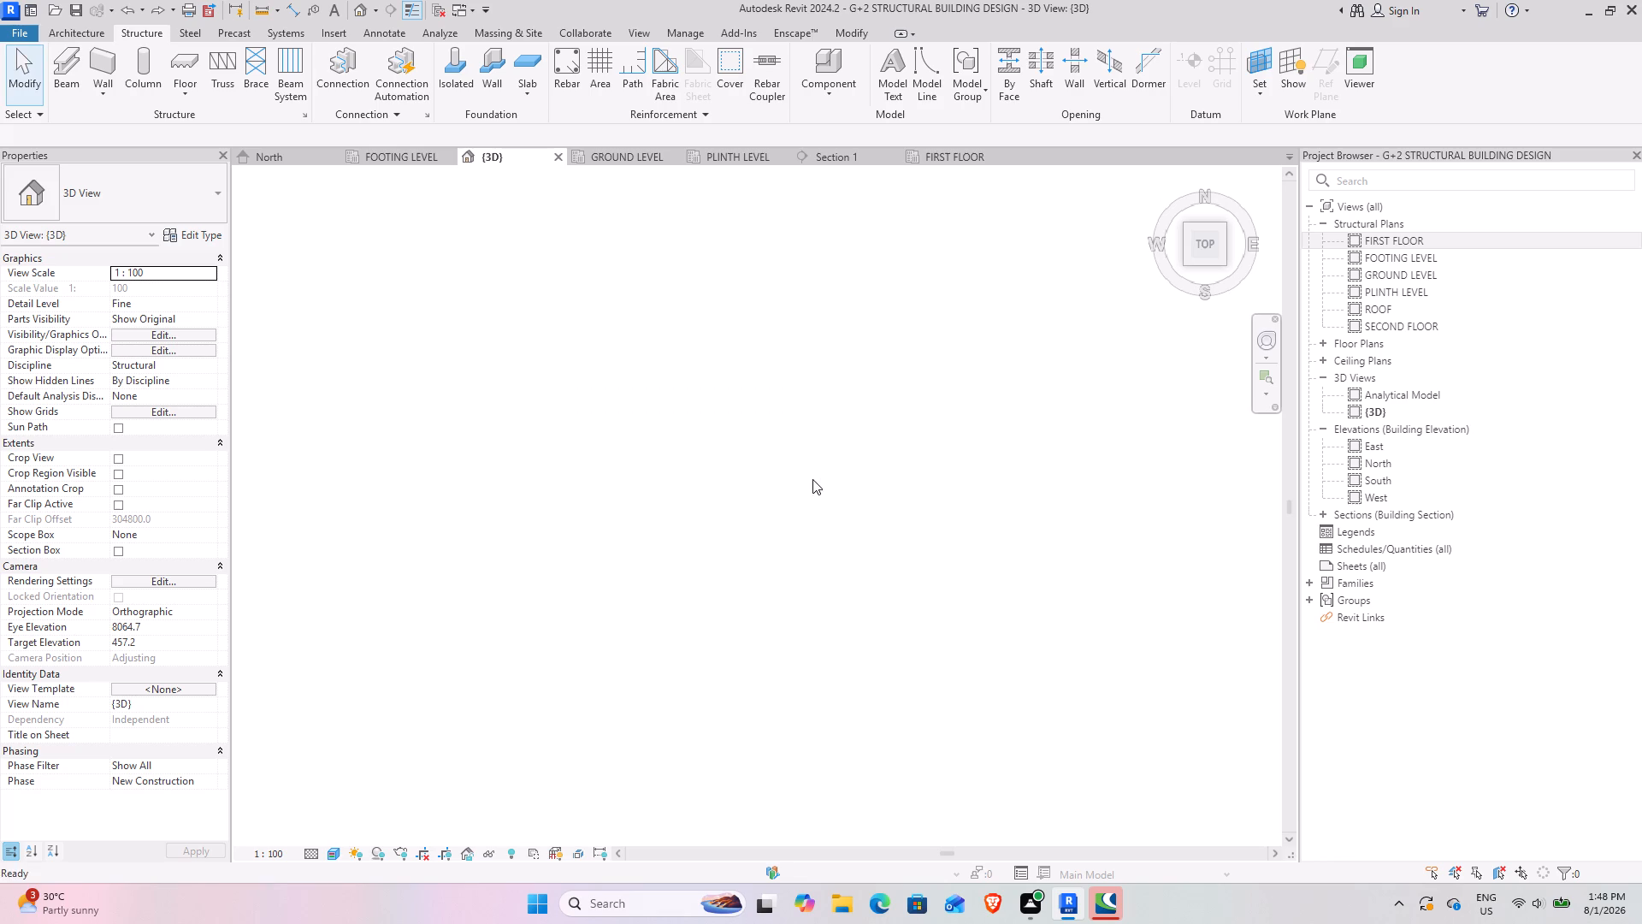
{"action": "scroll", "coordinate": [812, 479], "scroll_direction": "down", "scroll_amount": 18}
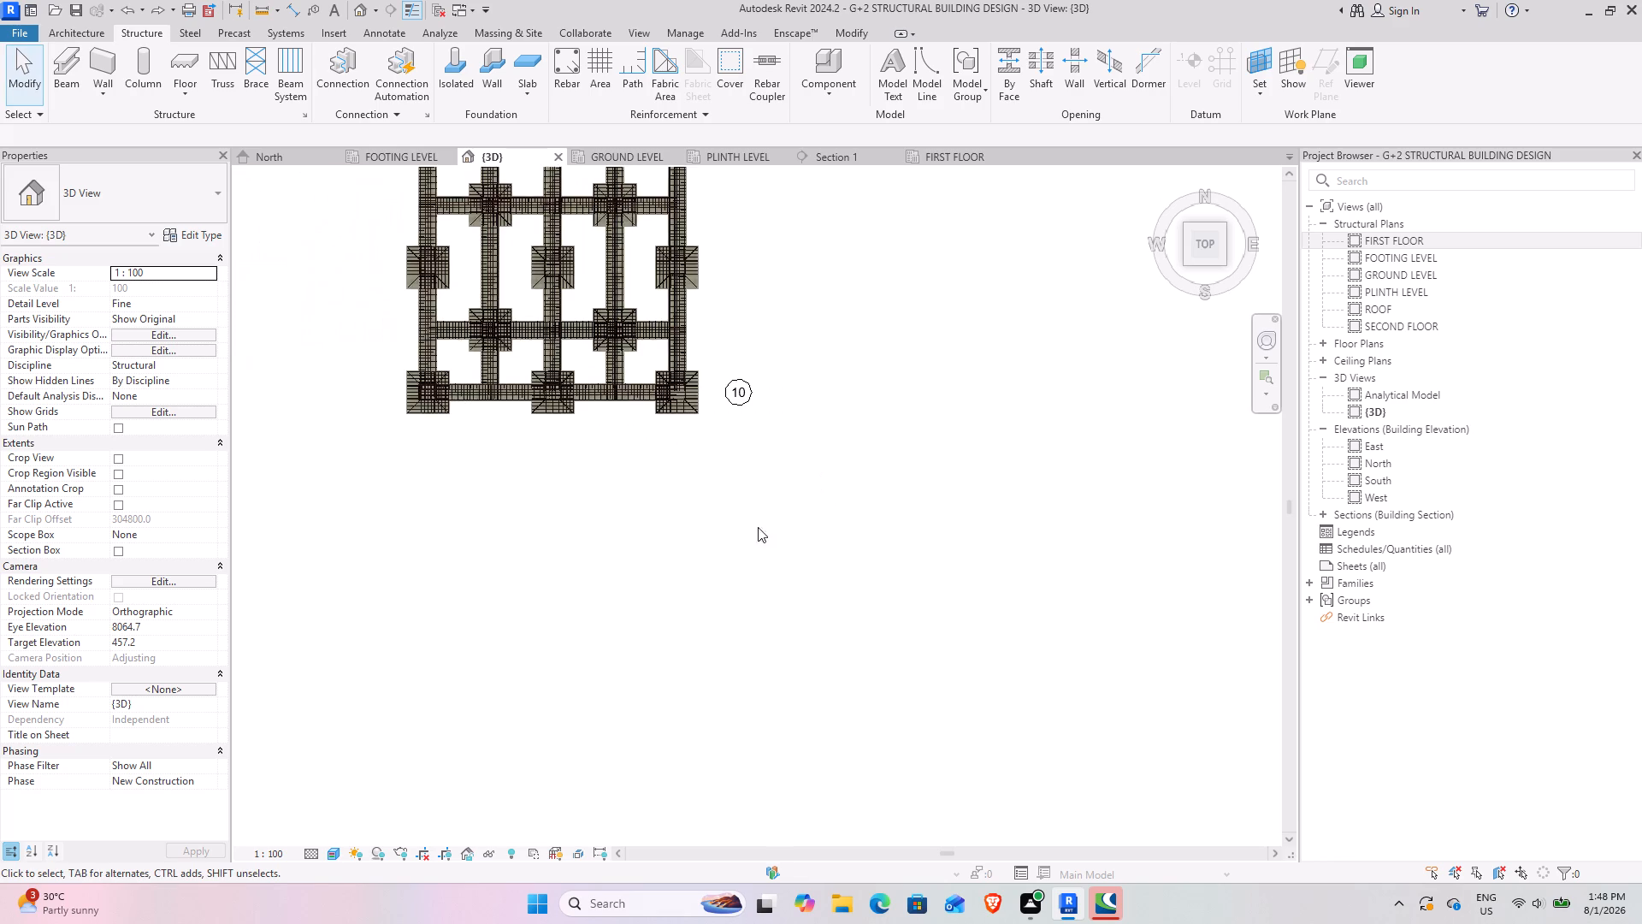
{"action": "middle_click_drag", "start_coordinate": [666, 412], "coordinate": [781, 722]}
{"action": "scroll", "coordinate": [675, 741], "scroll_direction": "up", "scroll_amount": 4}
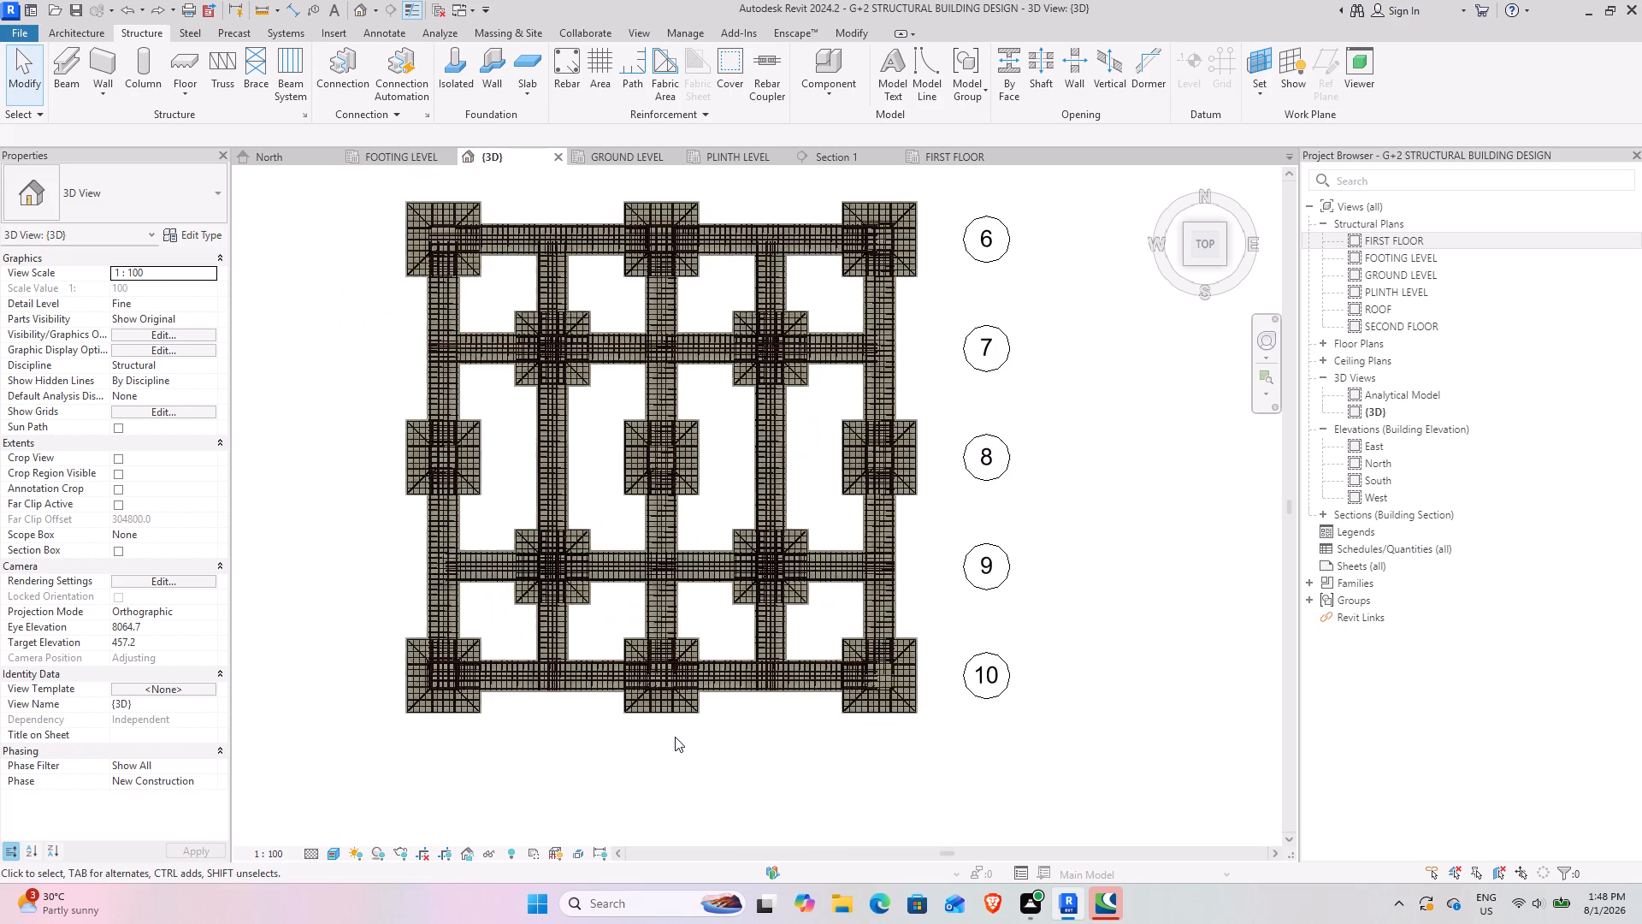
{"action": "key", "text": "ctrl+z"}
{"action": "key", "text": "ctrl+z"}
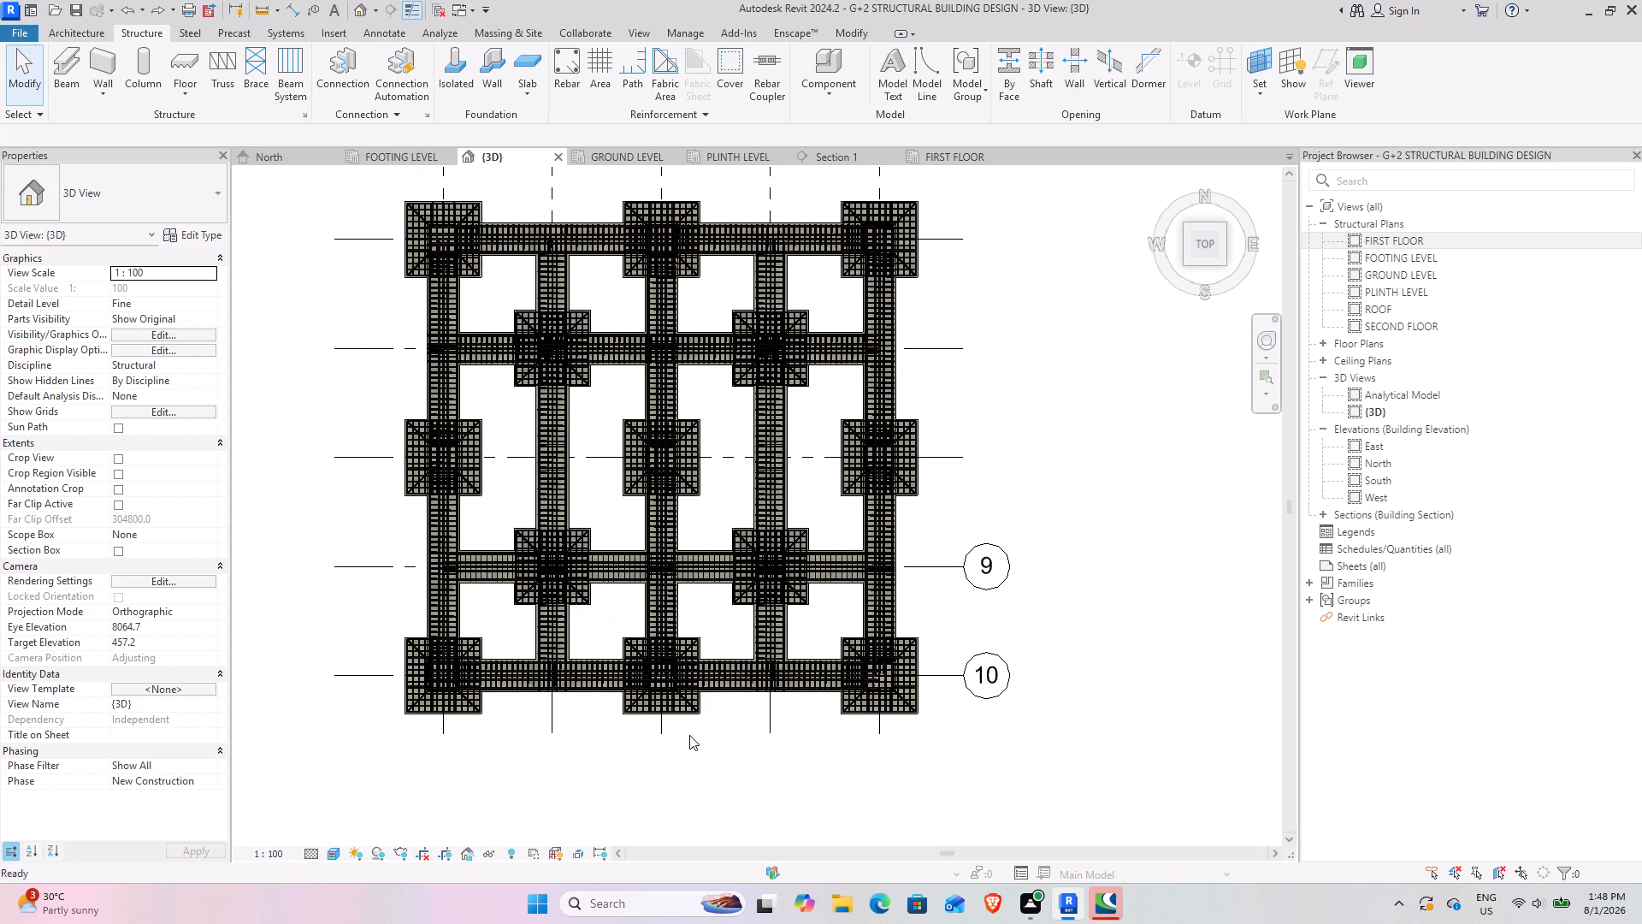
{"action": "key", "text": "ctrl+z"}
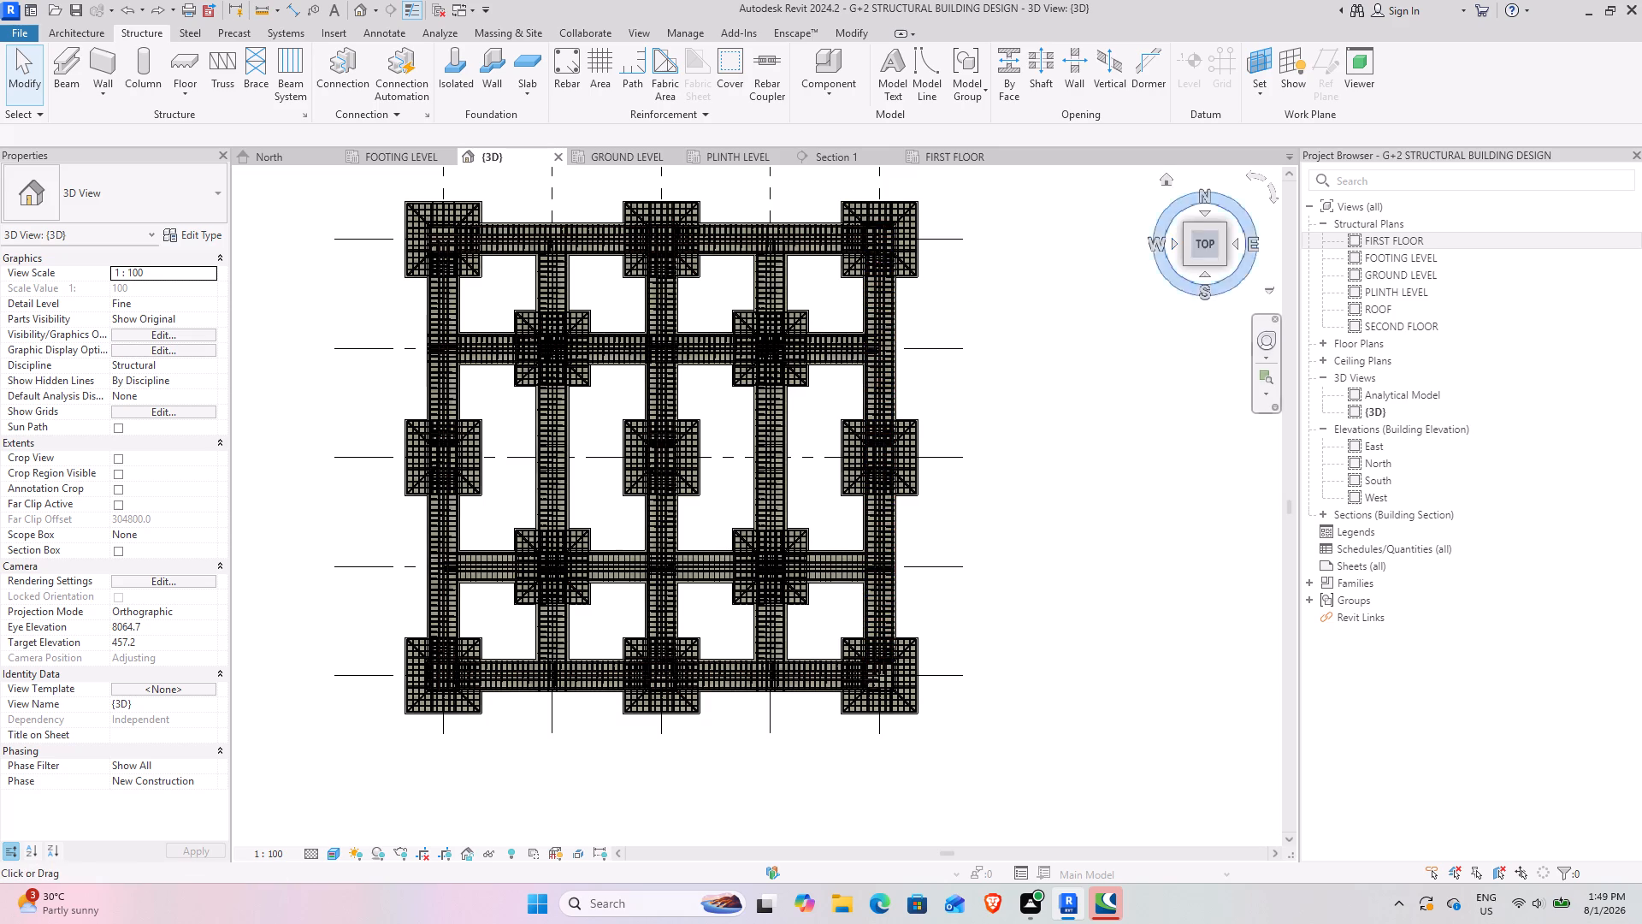
Orbit the 3D model from the top view to a front view of the whole structure.
{"action": "left_click_drag", "start_coordinate": [1191, 249], "coordinate": [1204, 784]}
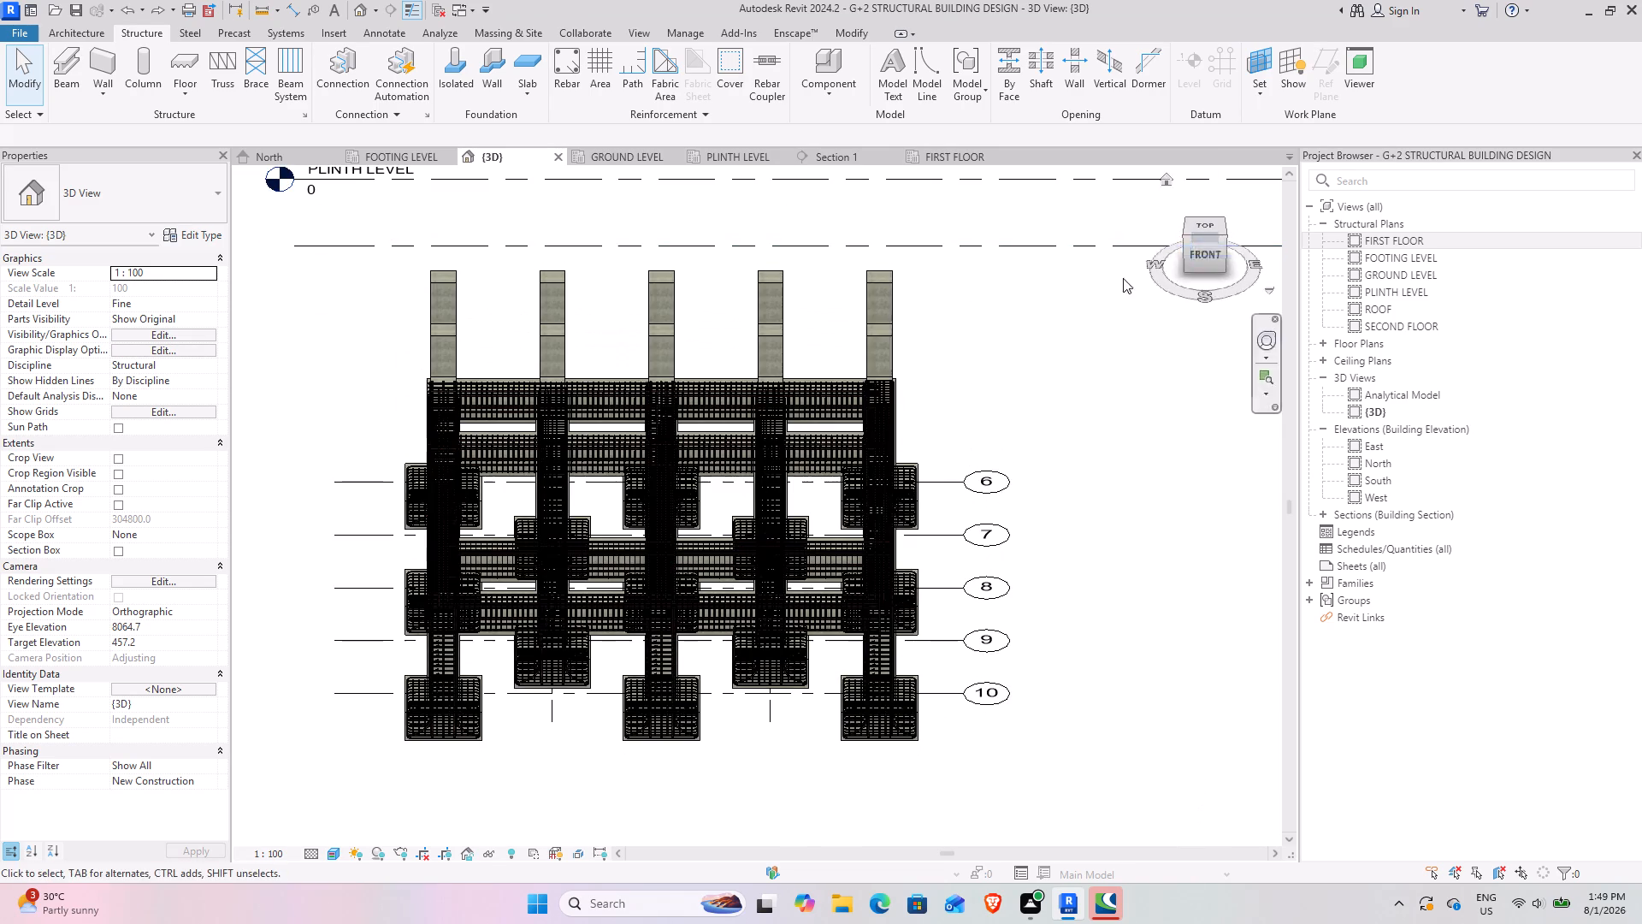
{"action": "left_click_drag", "start_coordinate": [1189, 249], "coordinate": [1234, 209]}
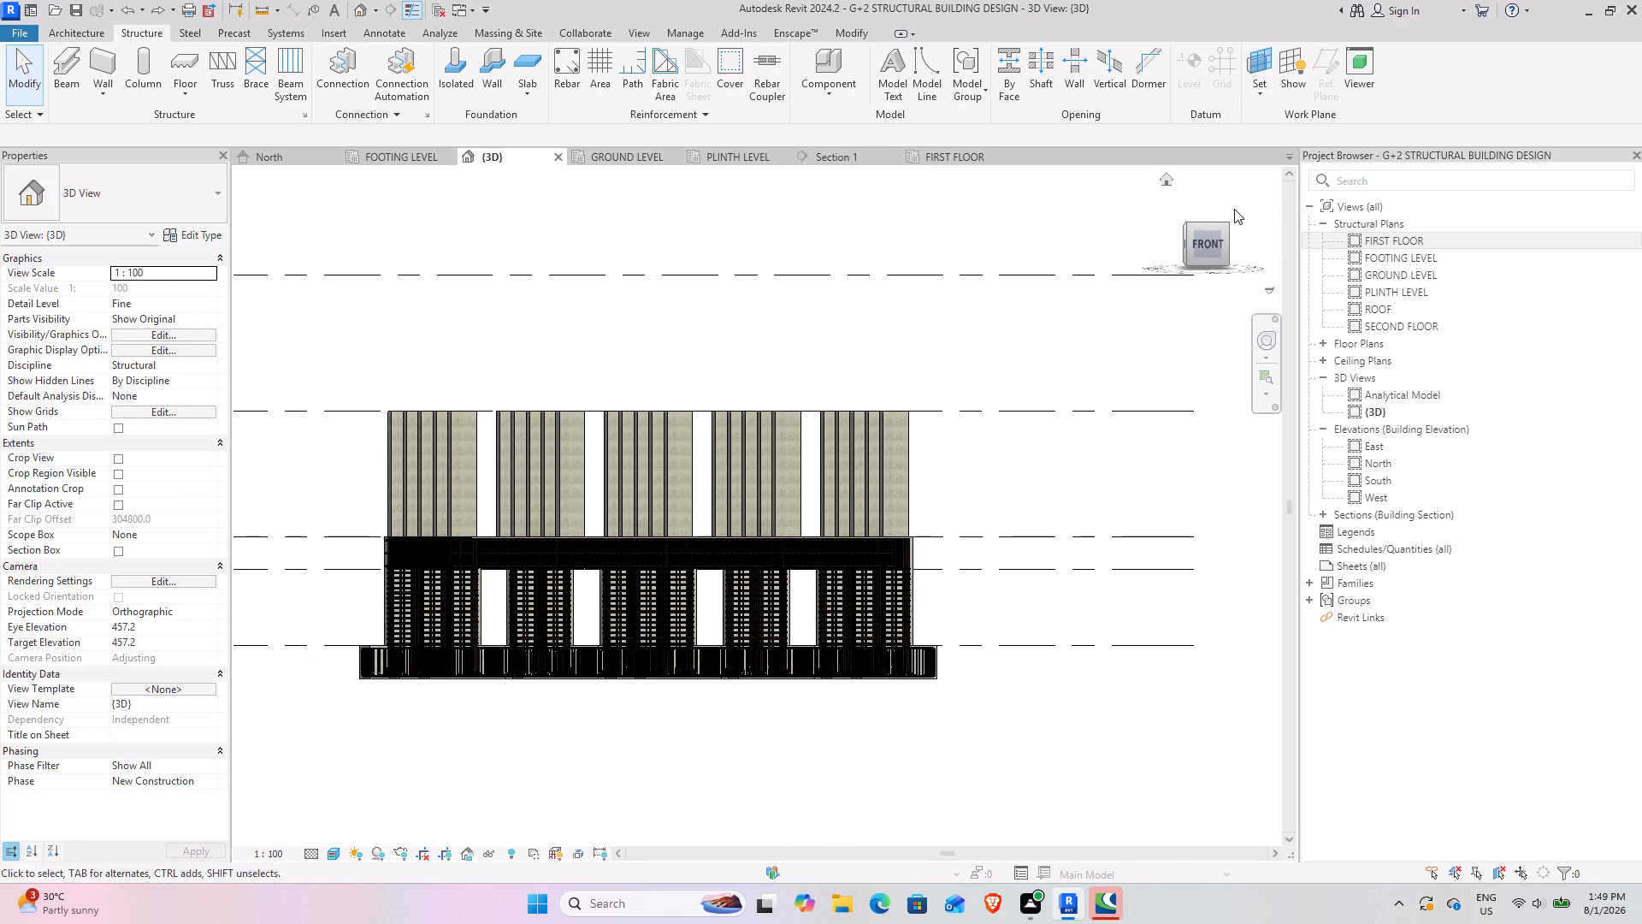
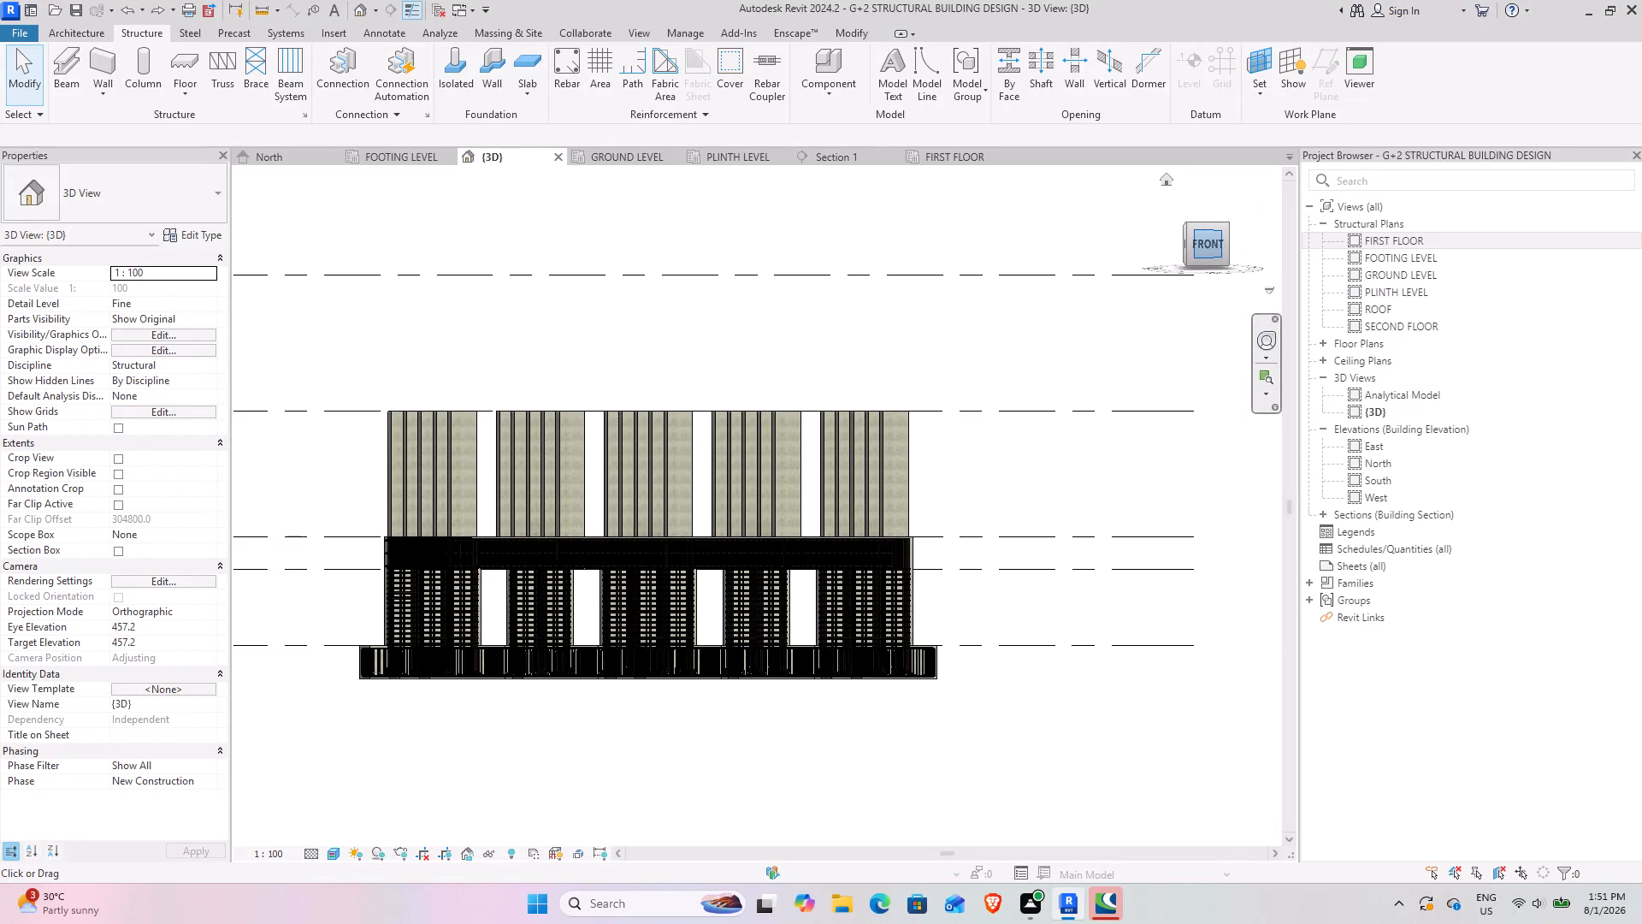
Undo the run of ground-level beam reinforcement edits back to the stage where only the grid line 1 edge beam is reinforced.
{"action": "left_click_drag", "start_coordinate": [1208, 245], "coordinate": [1213, 300]}
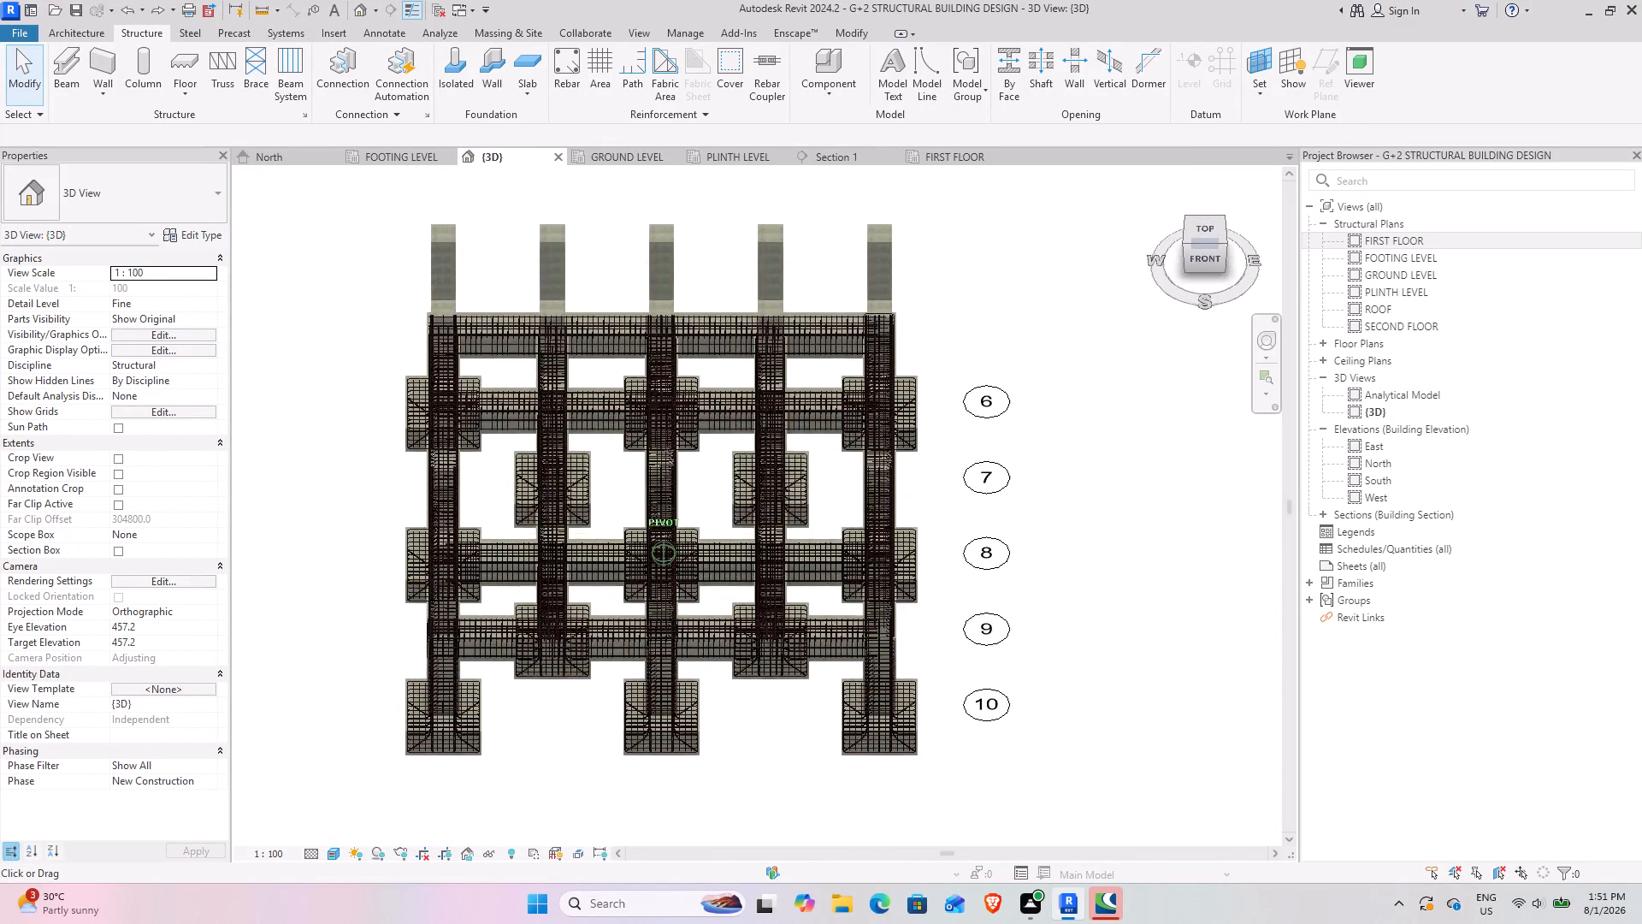
{"action": "left_click", "coordinate": [653, 162]}
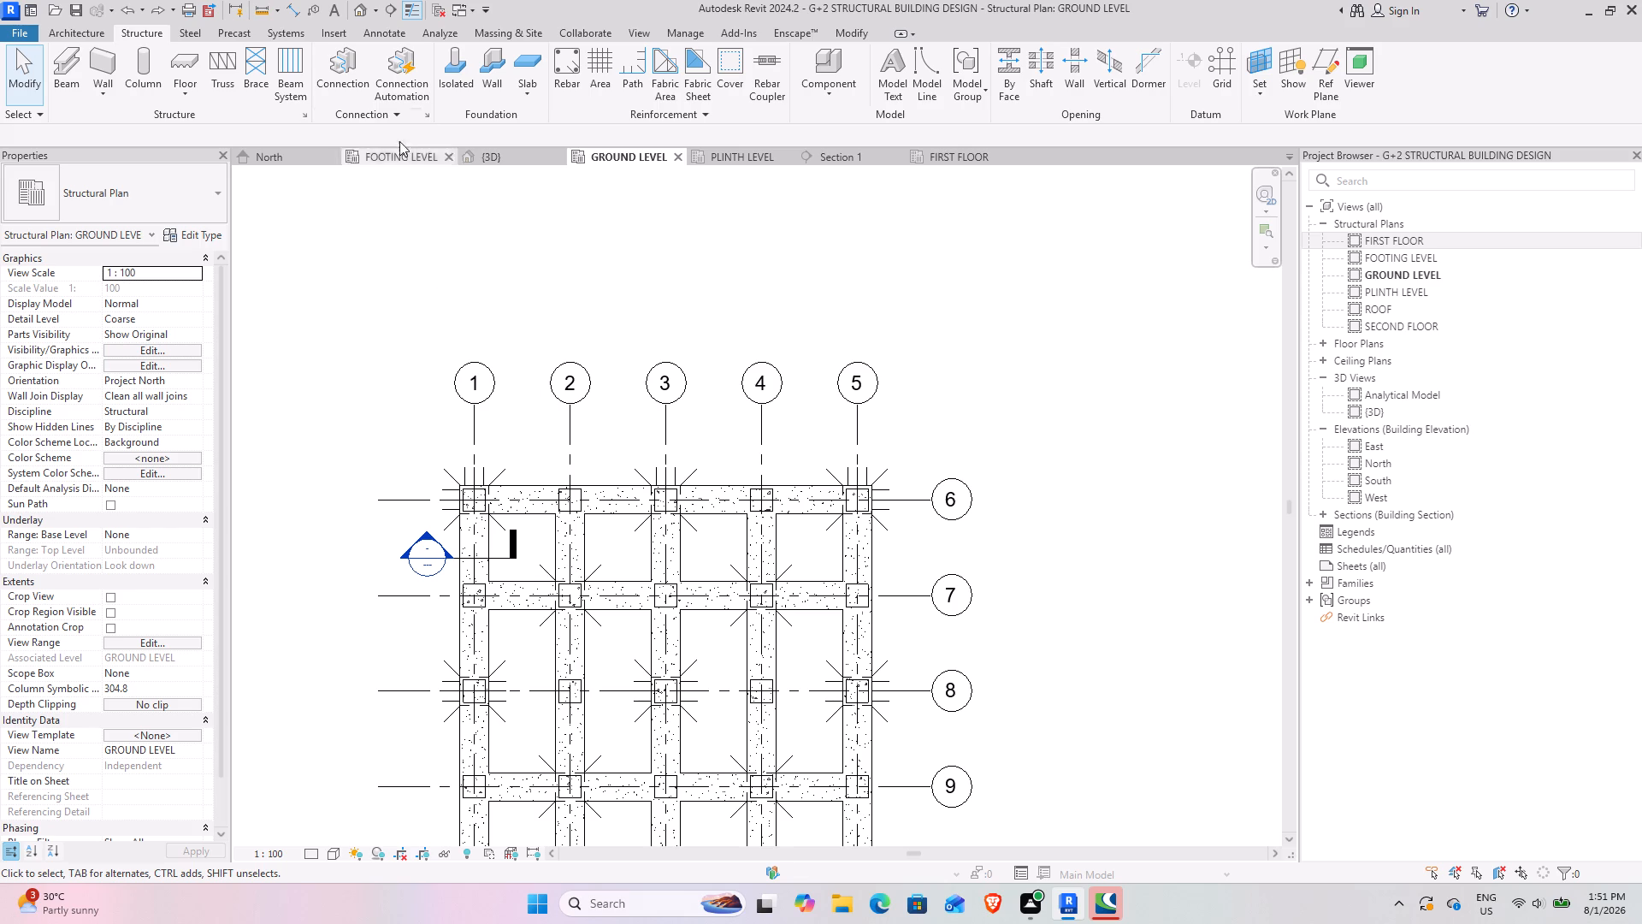
{"action": "left_click", "coordinate": [501, 159]}
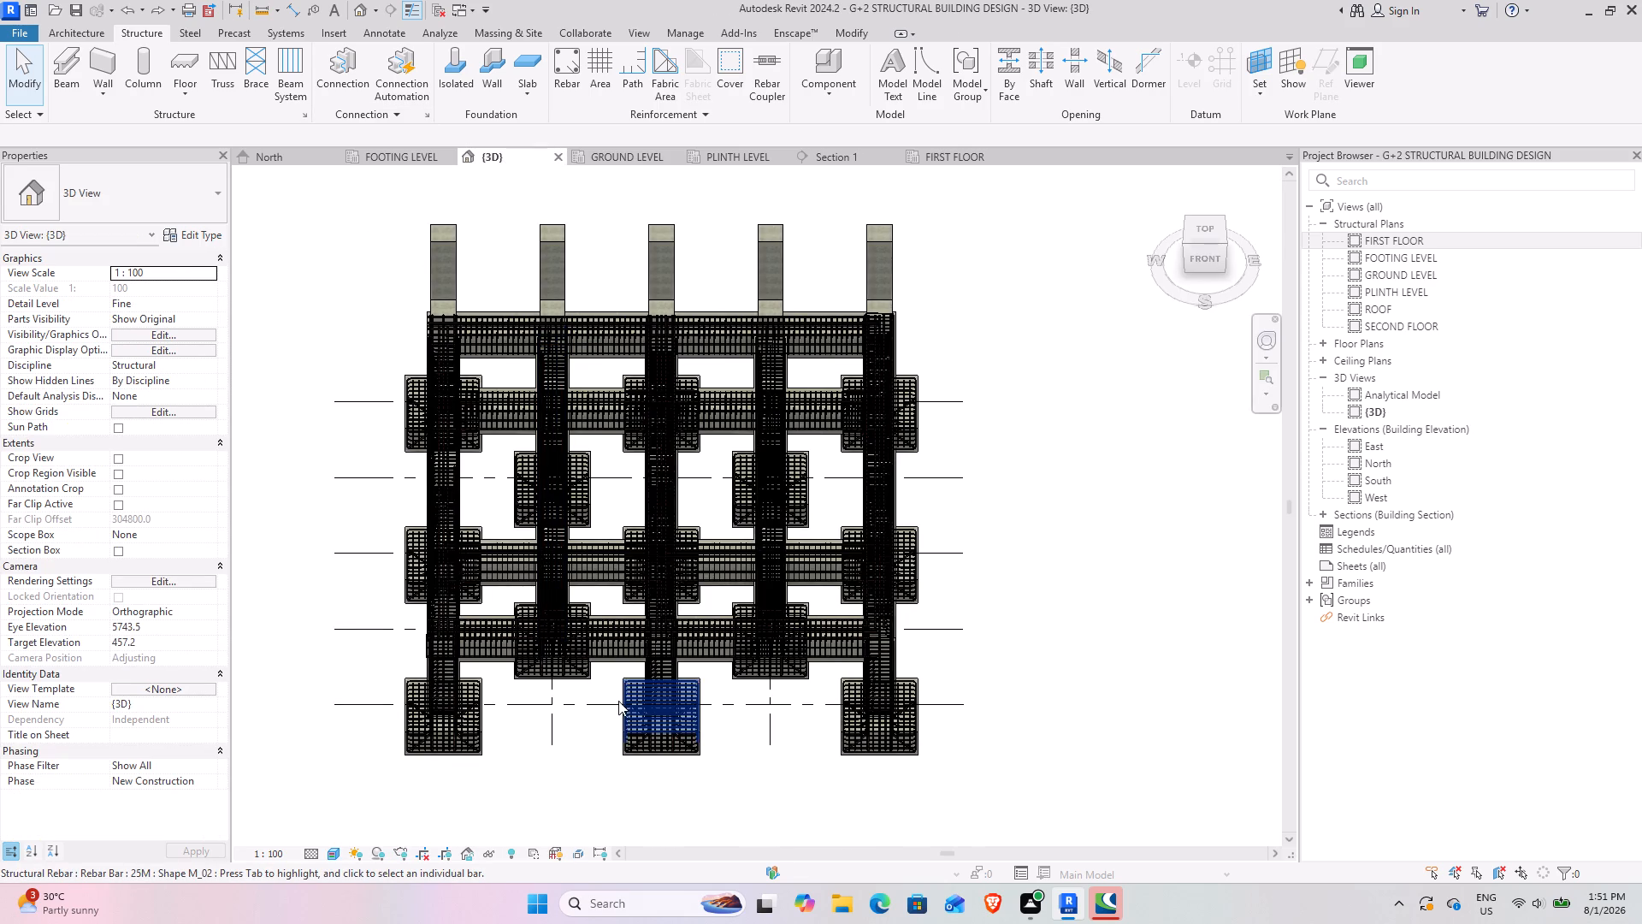
{"action": "key", "text": "ctrl+z"}
{"action": "key", "text": "ctrl+z"}
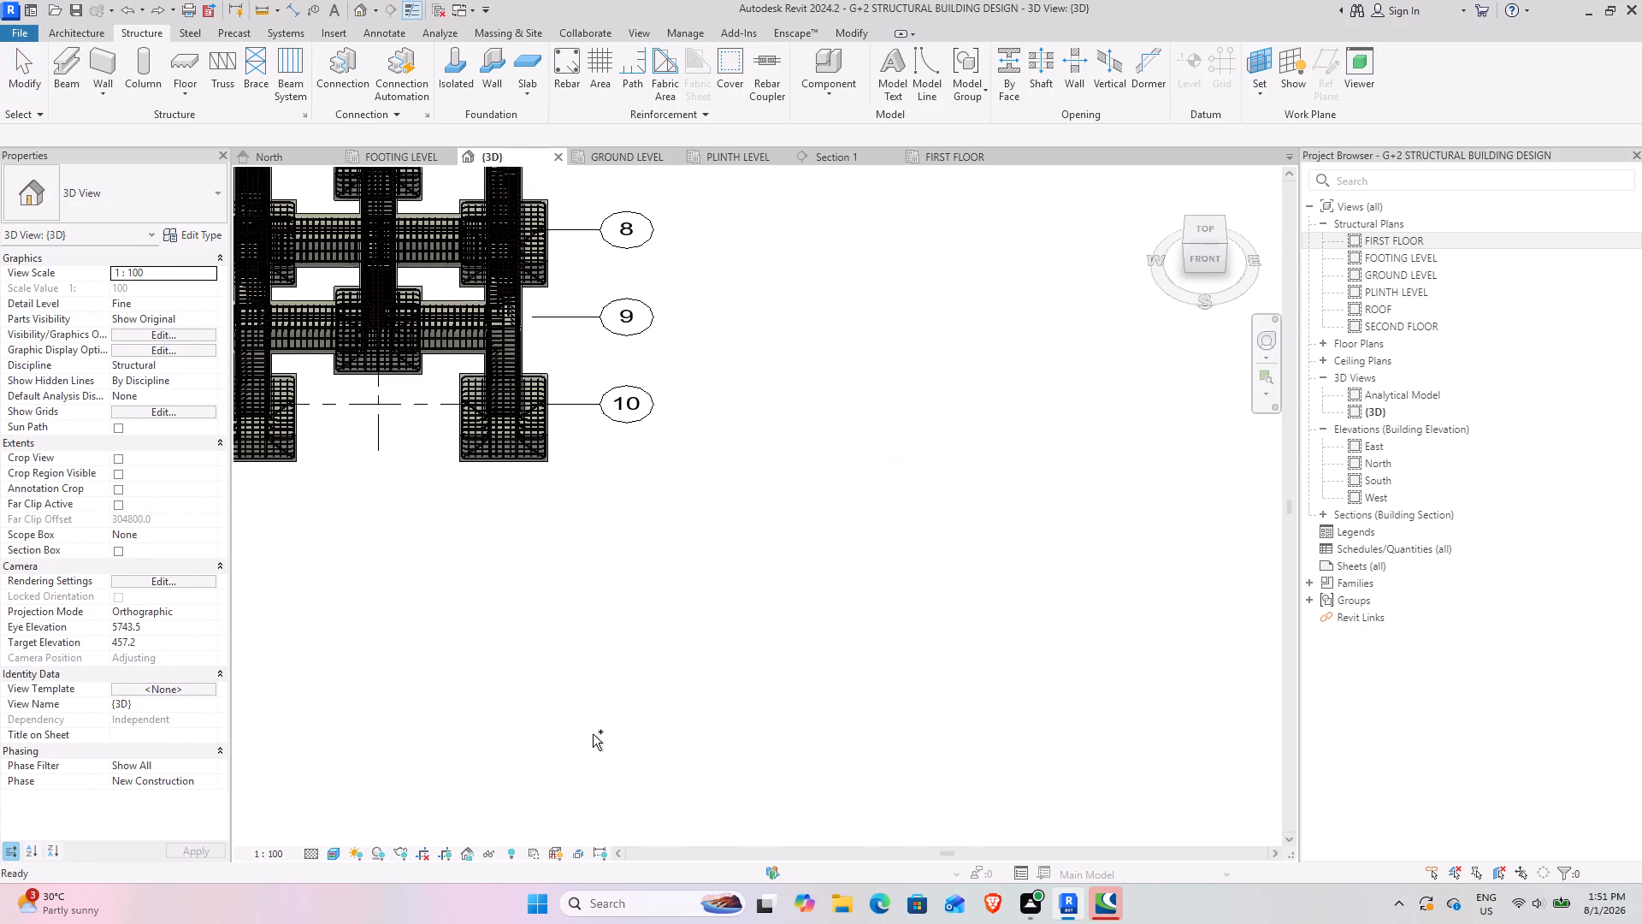
{"action": "key", "text": "ctrl+z"}
{"action": "key", "text": "ctrl+z"}
{"action": "key", "text": "ctrl+z"}
{"action": "scroll", "coordinate": [580, 532], "scroll_direction": "down", "scroll_amount": 3}
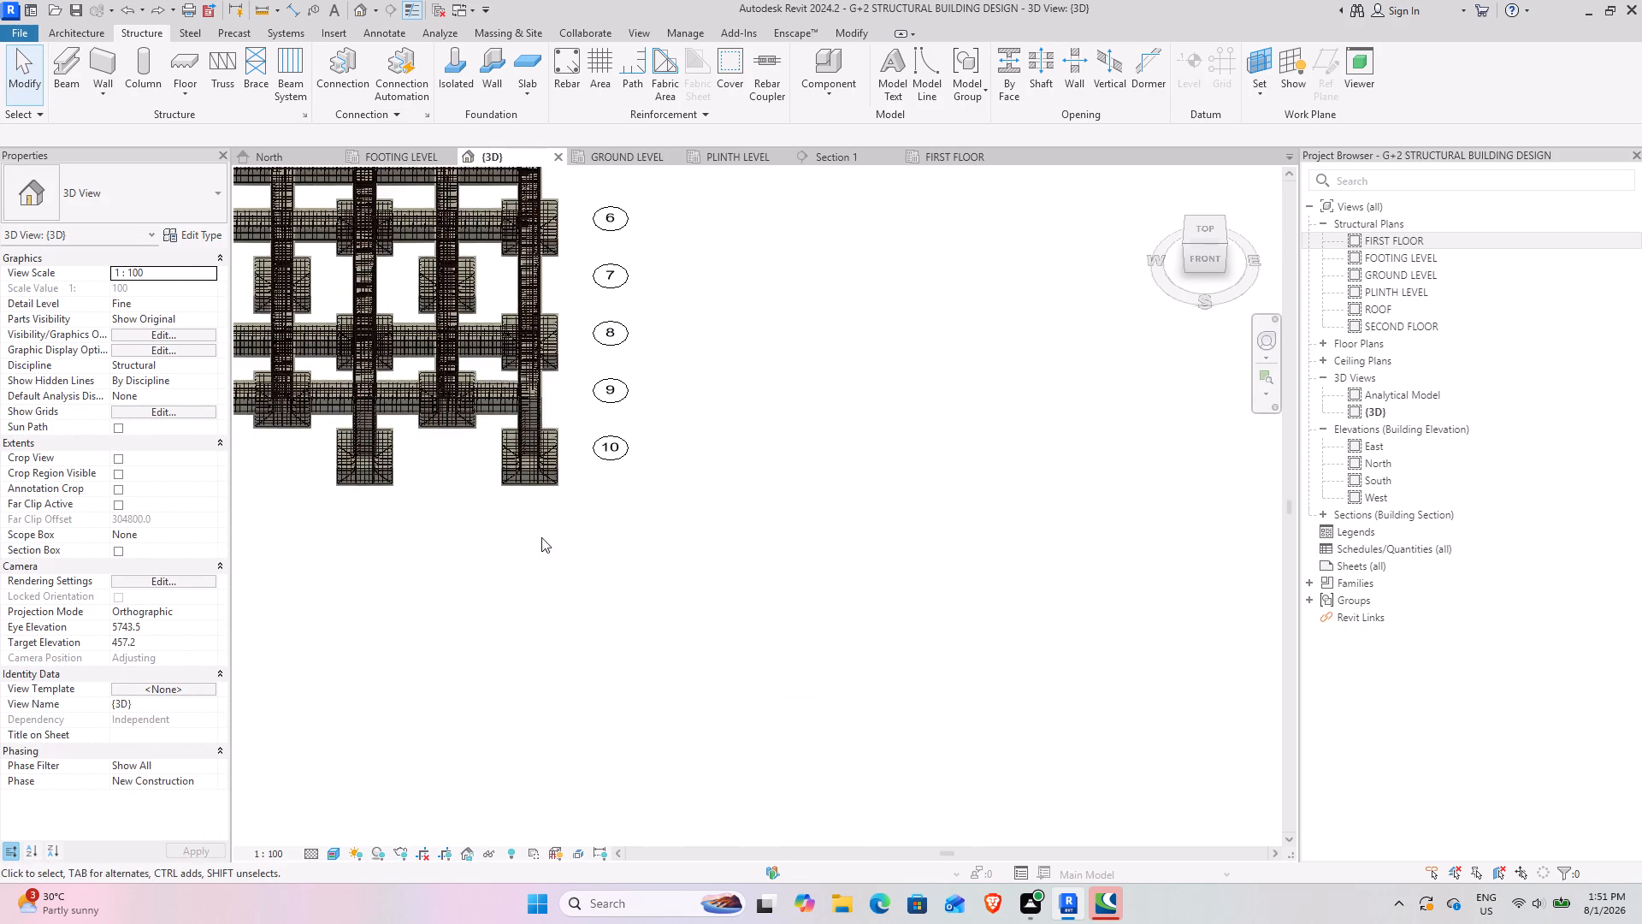
{"action": "middle_click_drag", "start_coordinate": [499, 552], "coordinate": [731, 732]}
{"action": "key", "text": "ctrl+z"}
{"action": "key", "text": "ctrl+z"}
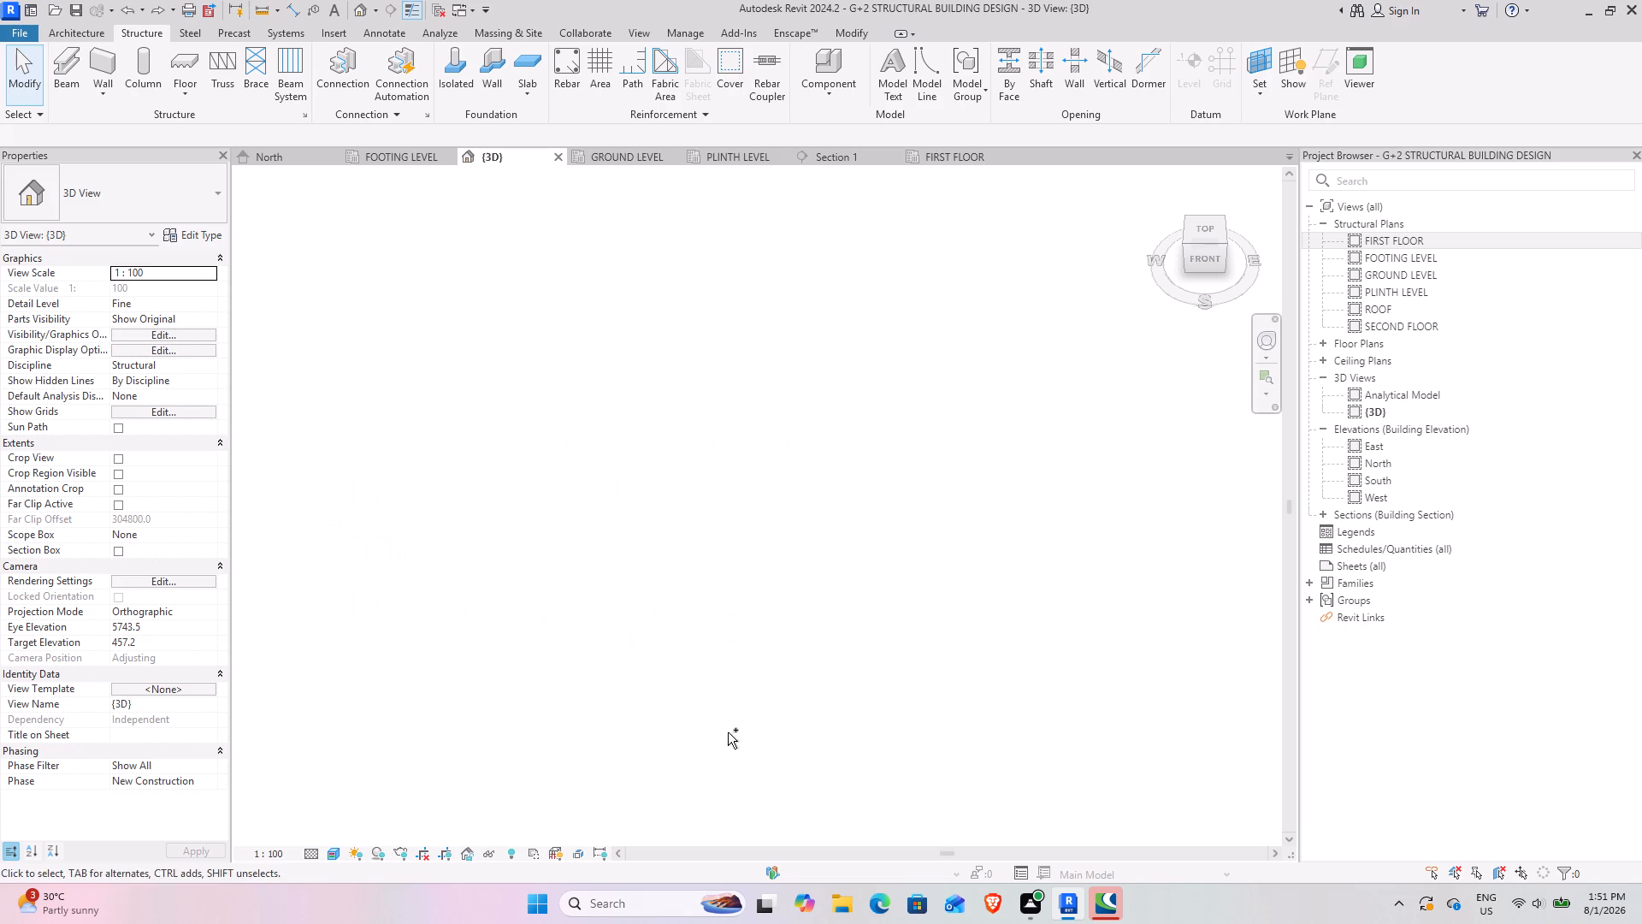
{"action": "key", "text": "ctrl+z"}
{"action": "key", "text": "ctrl+z"}
{"action": "key", "text": "ctrl+z"}
{"action": "key", "text": "ctrl+z"}
{"action": "key", "text": "ctrl+z"}
{"action": "scroll", "coordinate": [715, 720], "scroll_direction": "down", "scroll_amount": 13}
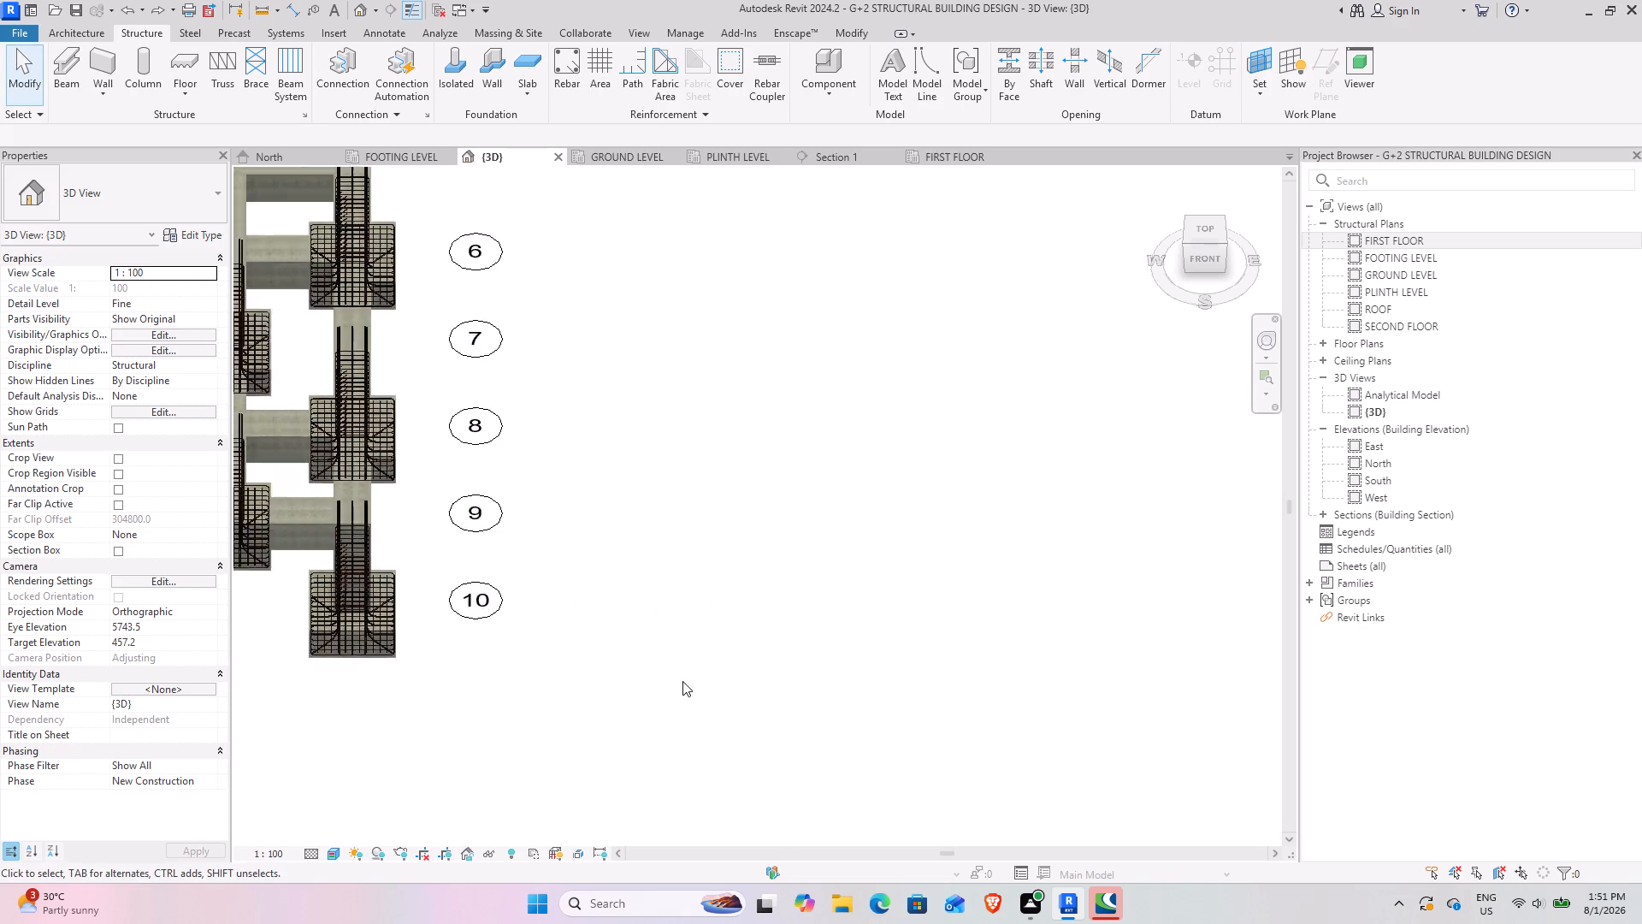
Redo the two most recently undone reinforcement edits.
{"action": "middle_click_drag", "start_coordinate": [405, 660], "coordinate": [673, 677]}
{"action": "middle_click_drag", "start_coordinate": [444, 629], "coordinate": [486, 637]}
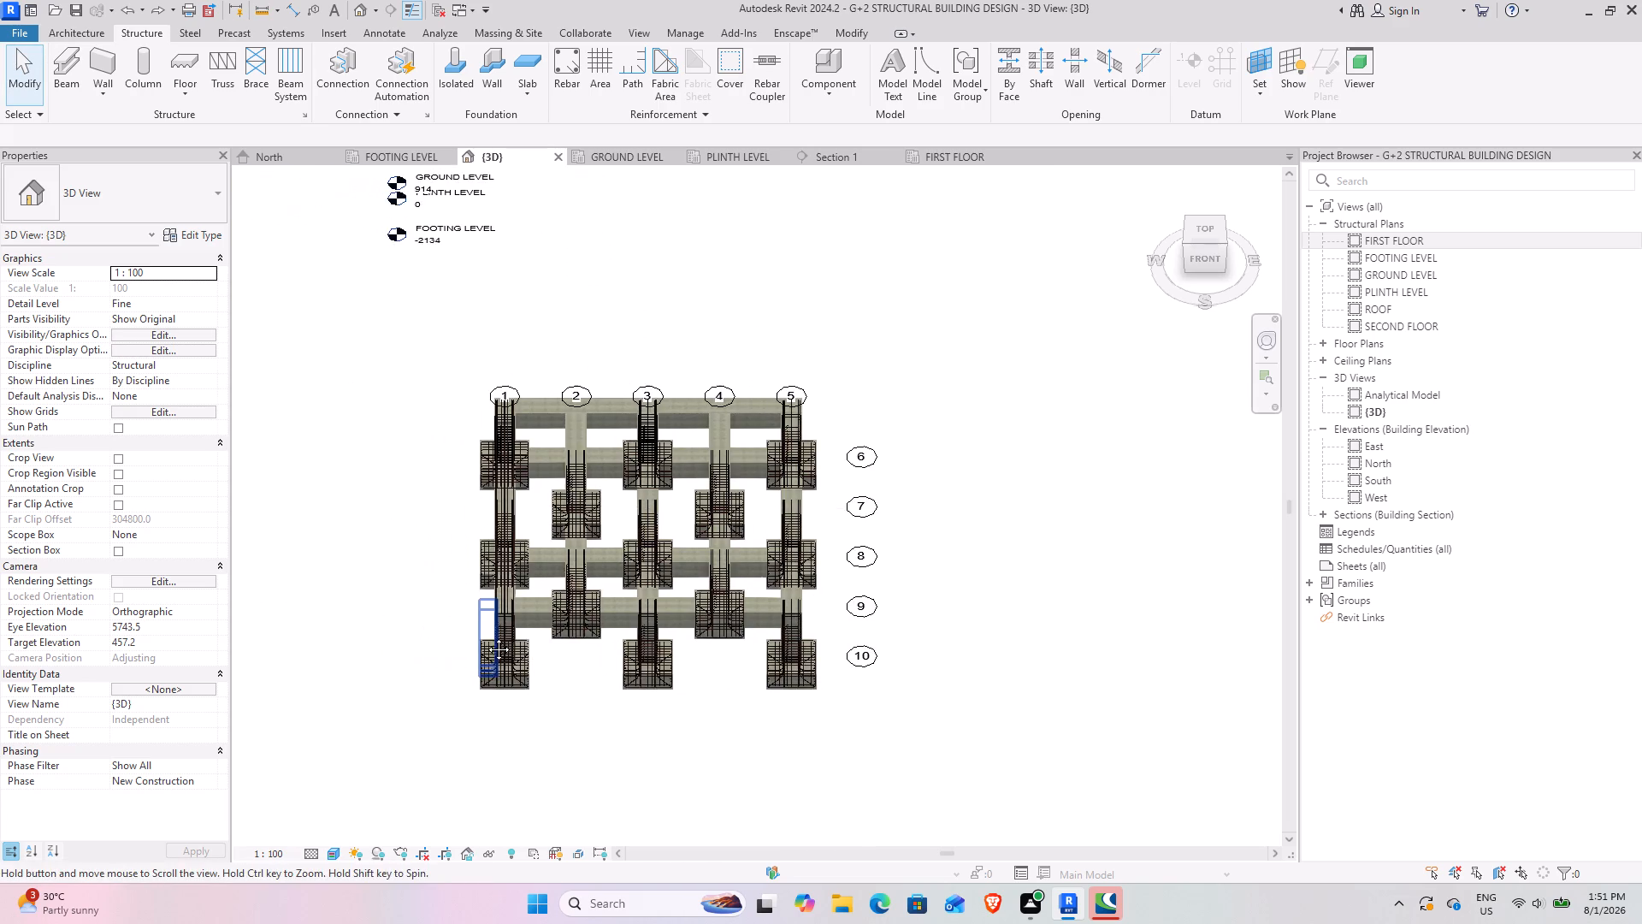
{"action": "middle_click_drag", "start_coordinate": [486, 637], "coordinate": [488, 637]}
{"action": "middle_click_drag", "start_coordinate": [491, 637], "coordinate": [735, 513], "text": "shift"}
{"action": "middle_click_drag", "start_coordinate": [513, 619], "coordinate": [608, 615], "text": "shift"}
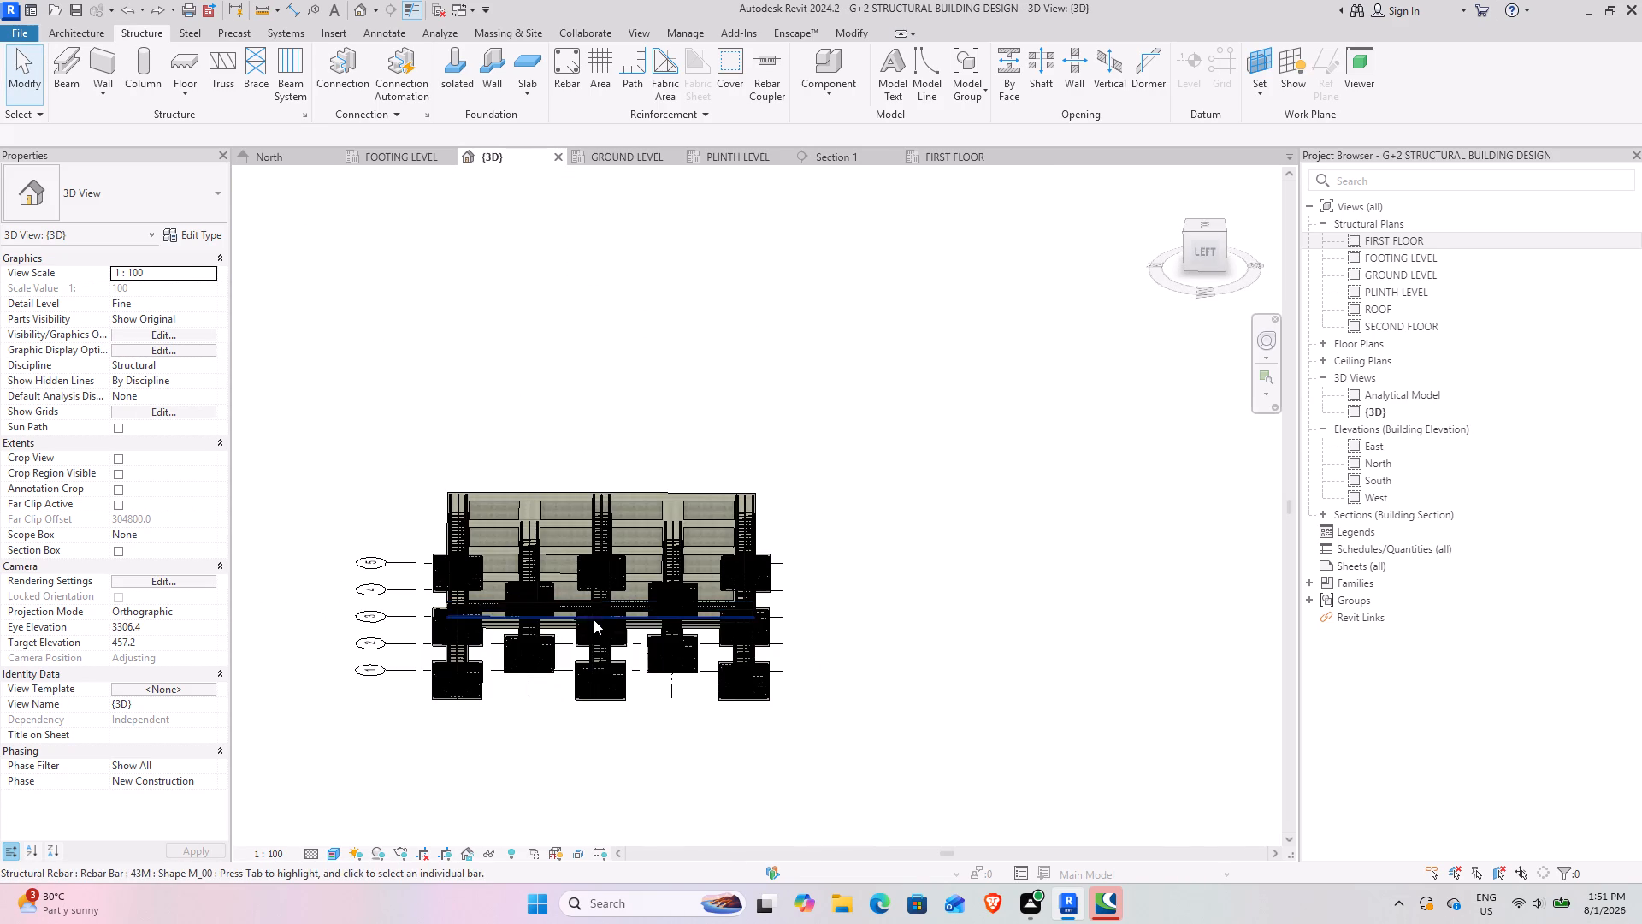
{"action": "key", "text": "ctrl+y"}
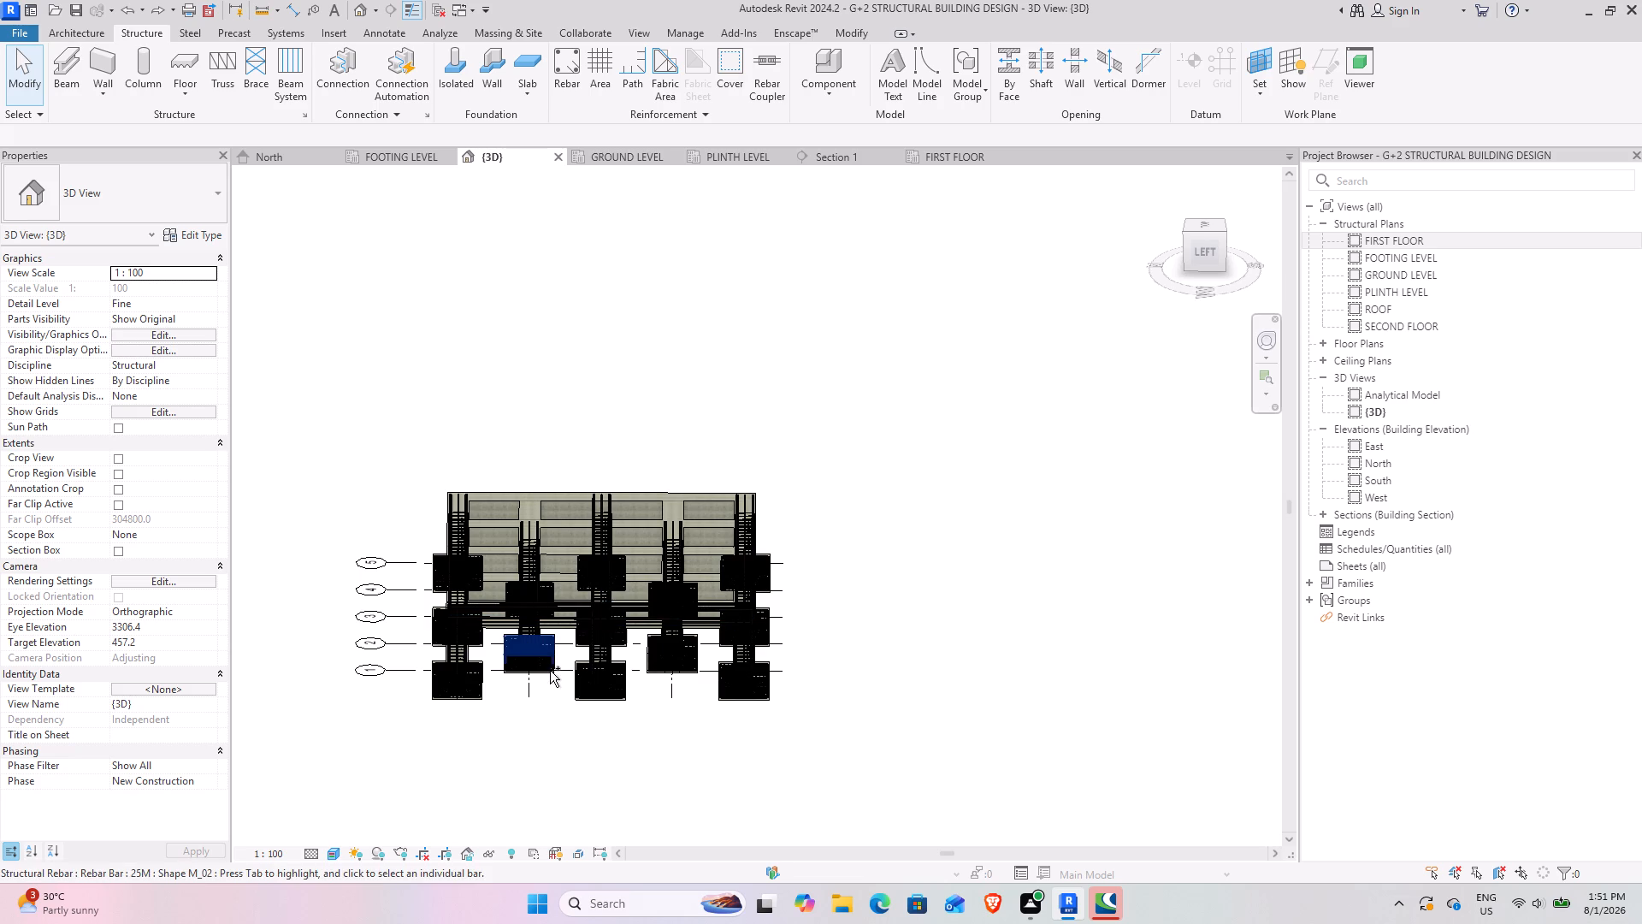
{"action": "key", "text": "ctrl+y"}
Examine the 43M longitudinal bars and 22M stirrups of the grid line 1 edge beam from above, along its full length to both ends.
{"action": "scroll", "coordinate": [542, 582], "scroll_direction": "up", "scroll_amount": 7}
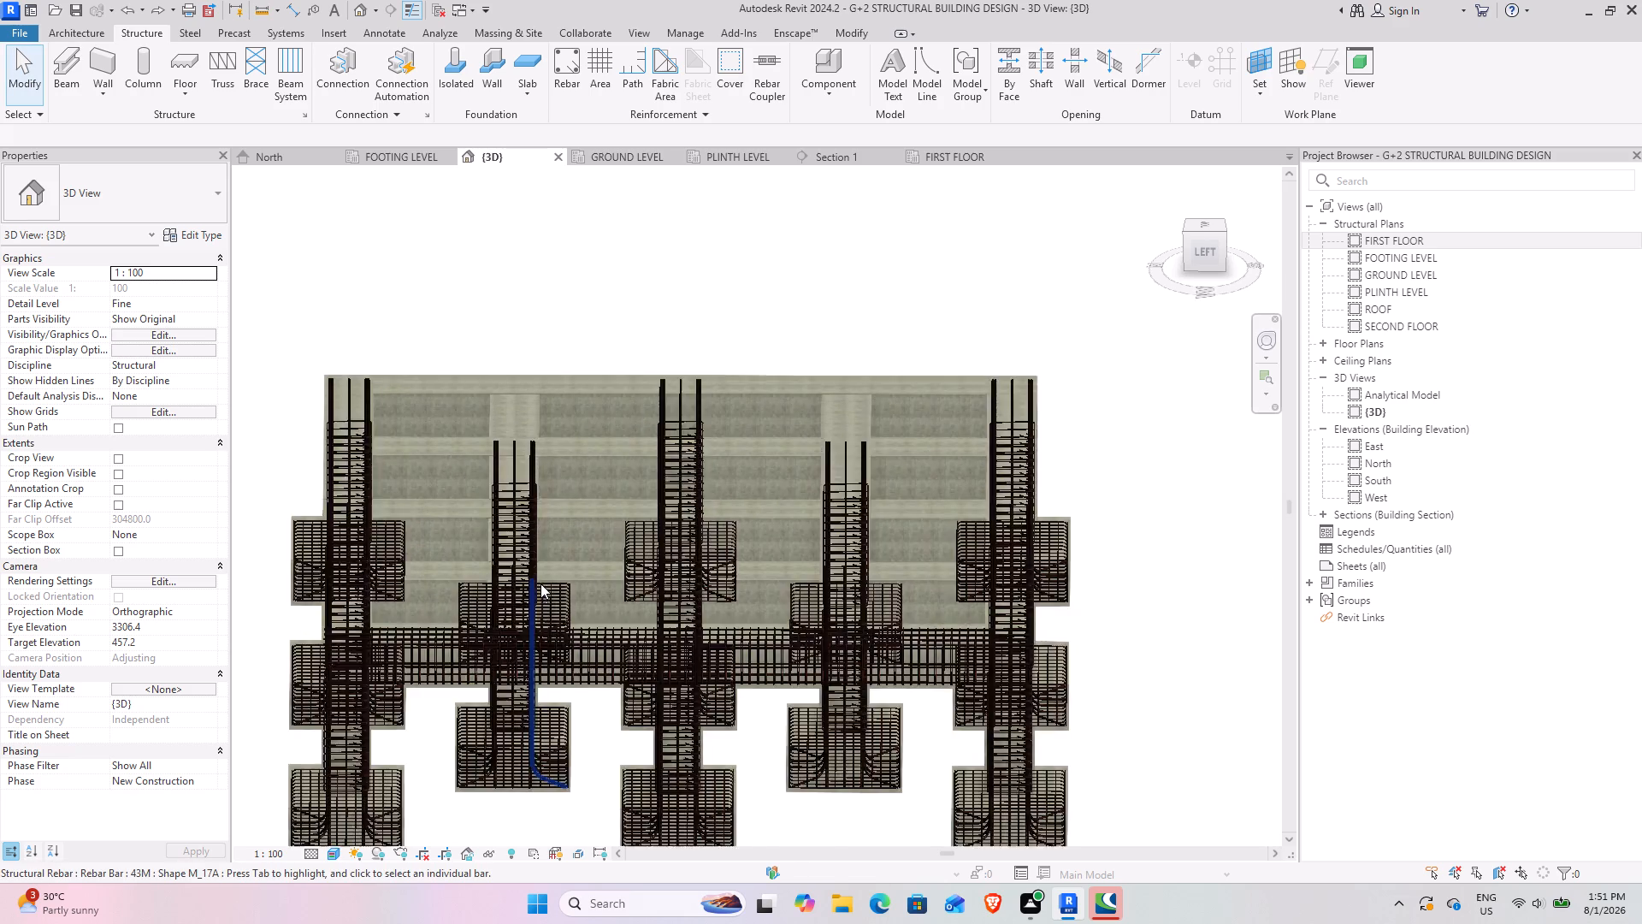
{"action": "scroll", "coordinate": [540, 583], "scroll_direction": "up", "scroll_amount": 3}
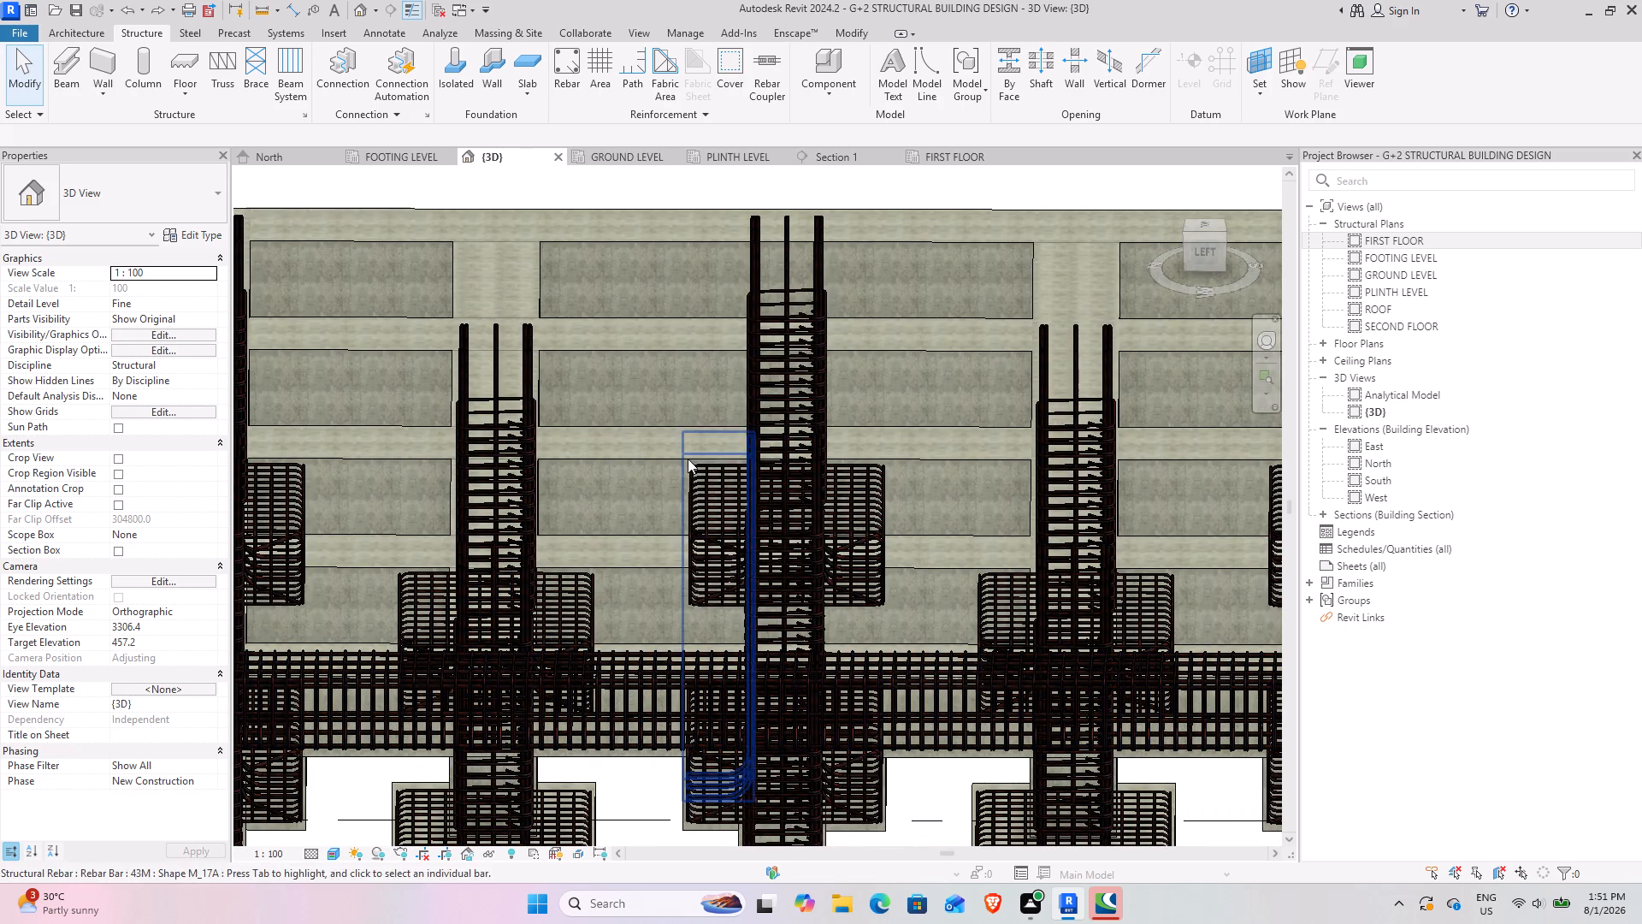
{"action": "left_click", "coordinate": [1202, 227]}
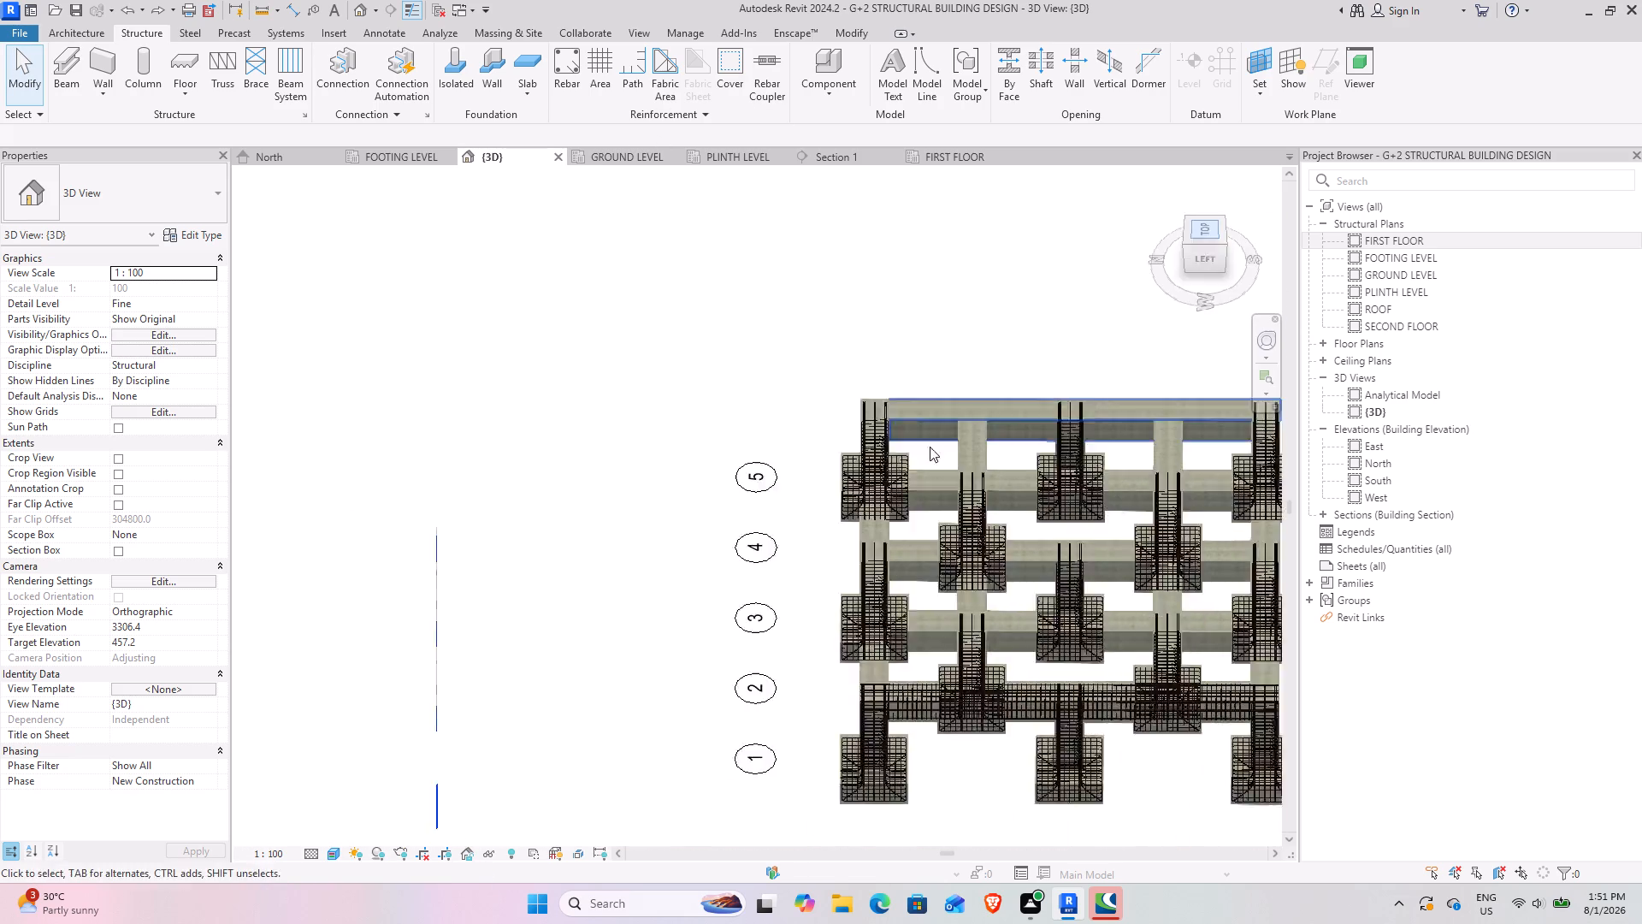
{"action": "scroll", "coordinate": [936, 701], "scroll_direction": "up", "scroll_amount": 13}
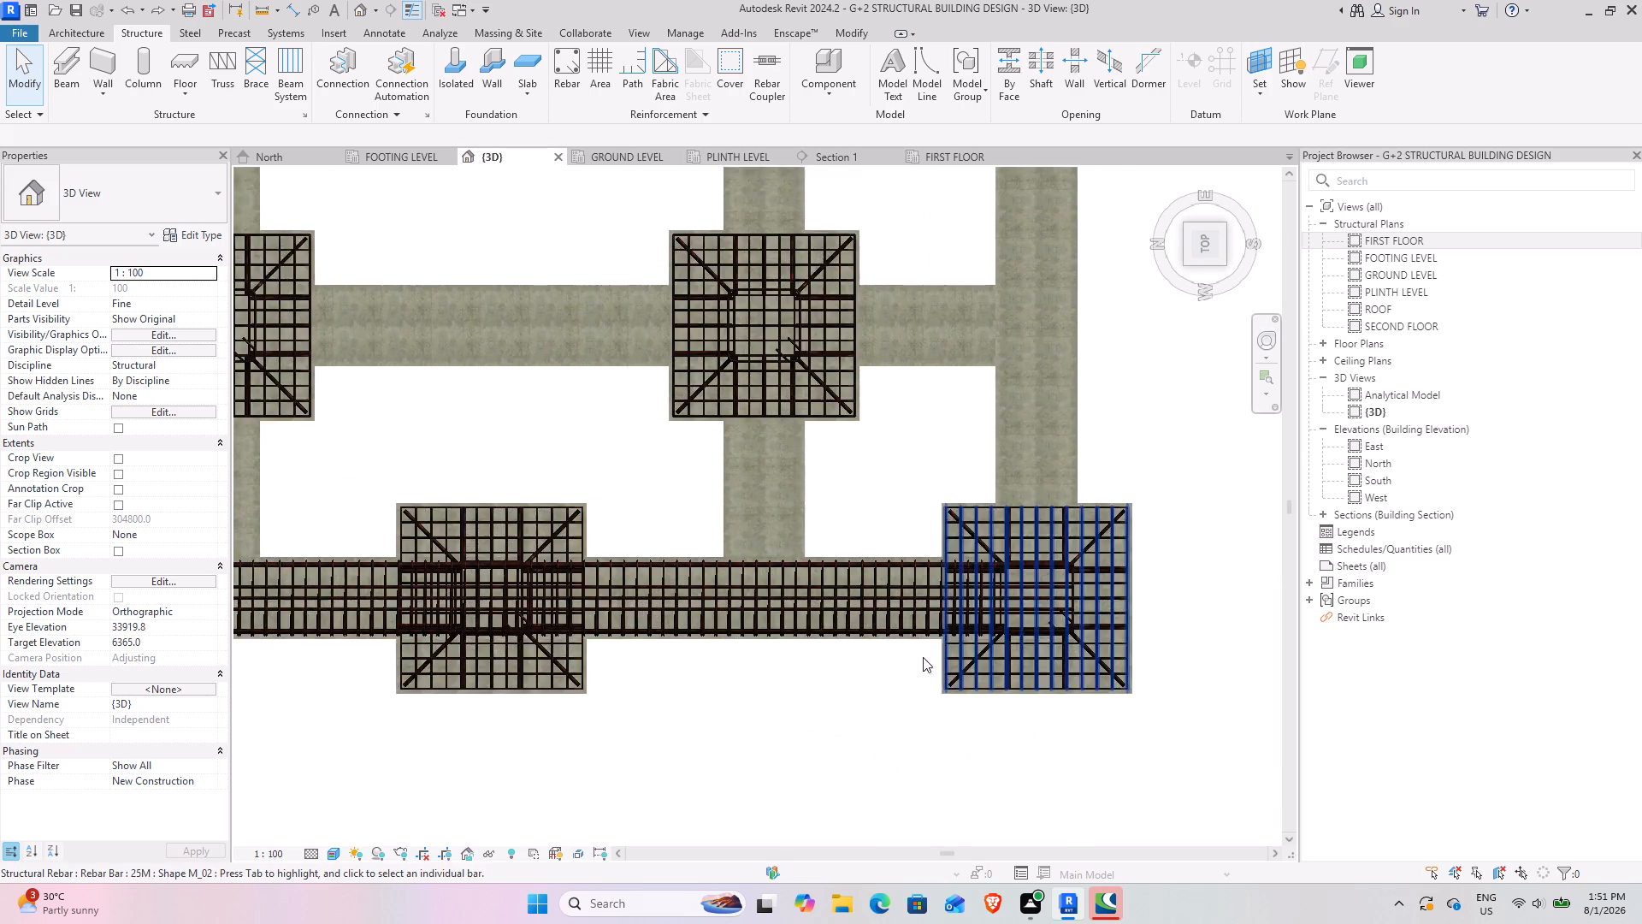
{"action": "scroll", "coordinate": [923, 657], "scroll_direction": "up", "scroll_amount": 4}
{"action": "scroll", "coordinate": [884, 580], "scroll_direction": "down", "scroll_amount": 4}
{"action": "middle_click_drag", "start_coordinate": [967, 570], "coordinate": [795, 596]}
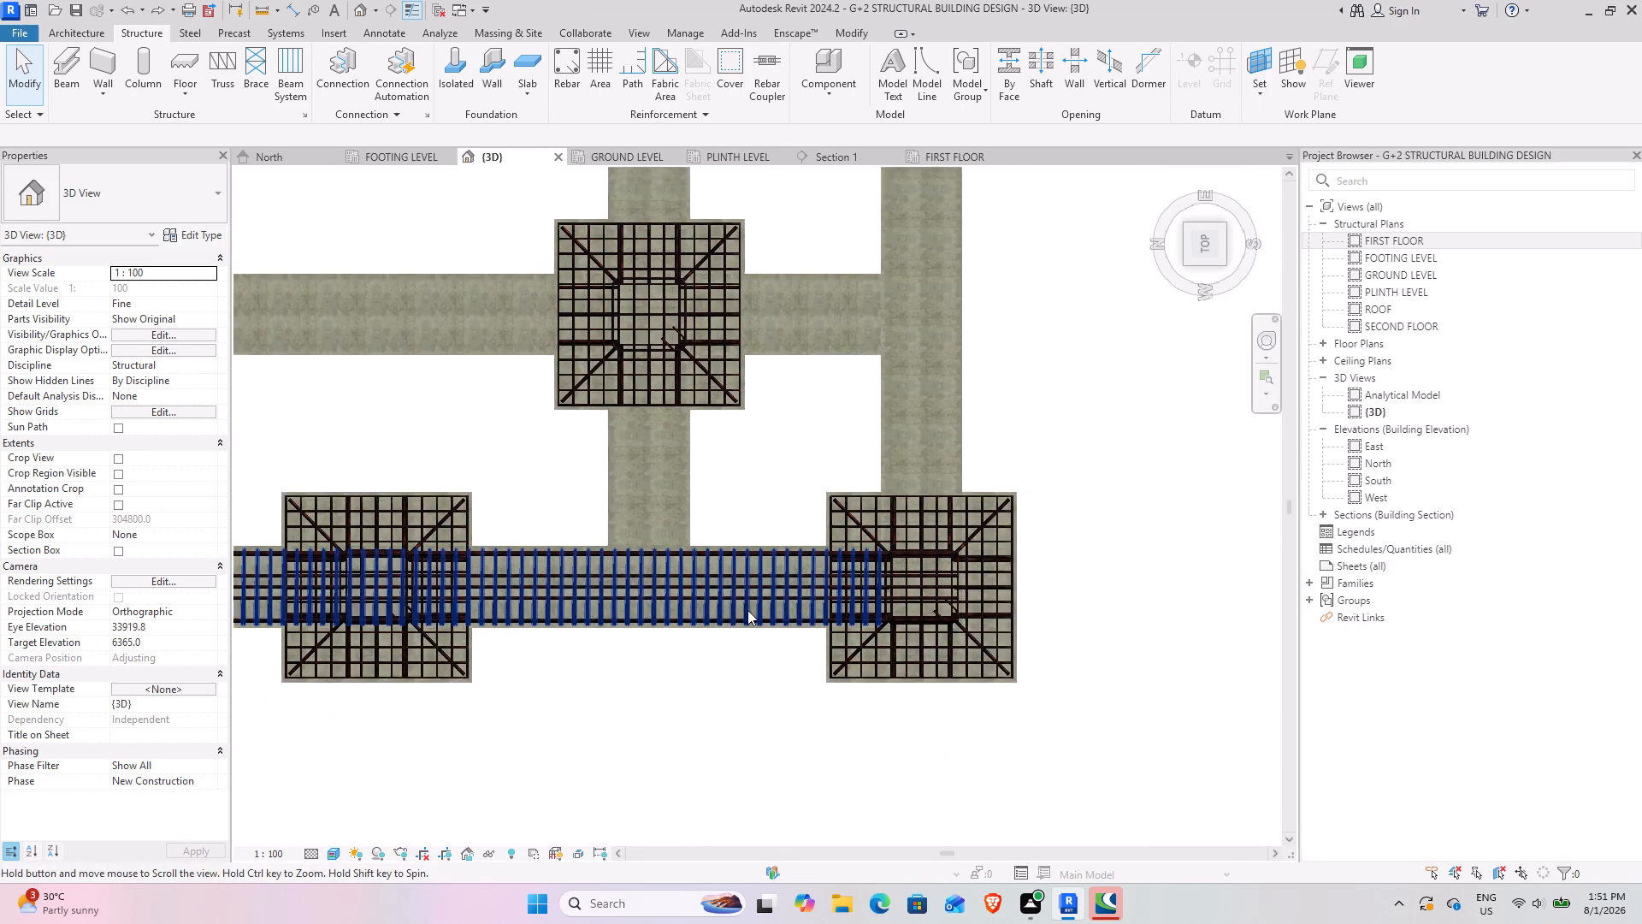
{"action": "scroll", "coordinate": [781, 595], "scroll_direction": "up", "scroll_amount": 8}
{"action": "scroll", "coordinate": [1119, 566], "scroll_direction": "down", "scroll_amount": 3}
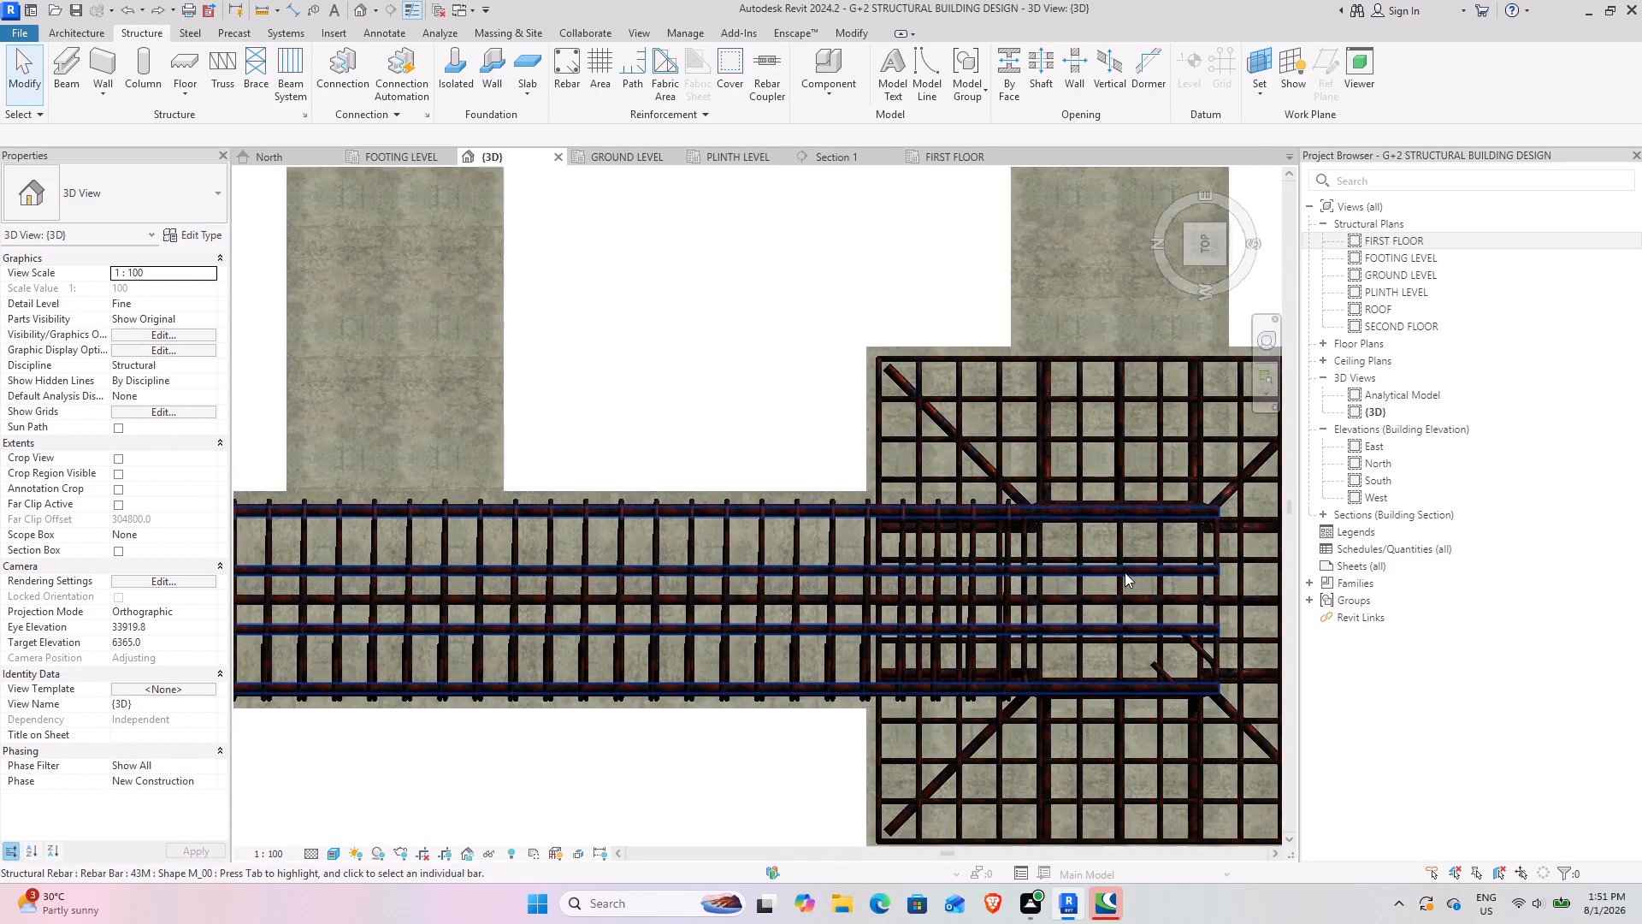
{"action": "middle_click_drag", "start_coordinate": [1166, 585], "coordinate": [895, 608]}
{"action": "scroll", "coordinate": [481, 639], "scroll_direction": "down", "scroll_amount": 9}
{"action": "middle_click_drag", "start_coordinate": [507, 595], "coordinate": [864, 541]}
{"action": "middle_click_drag", "start_coordinate": [575, 556], "coordinate": [754, 589]}
{"action": "scroll", "coordinate": [426, 600], "scroll_direction": "up", "scroll_amount": 12}
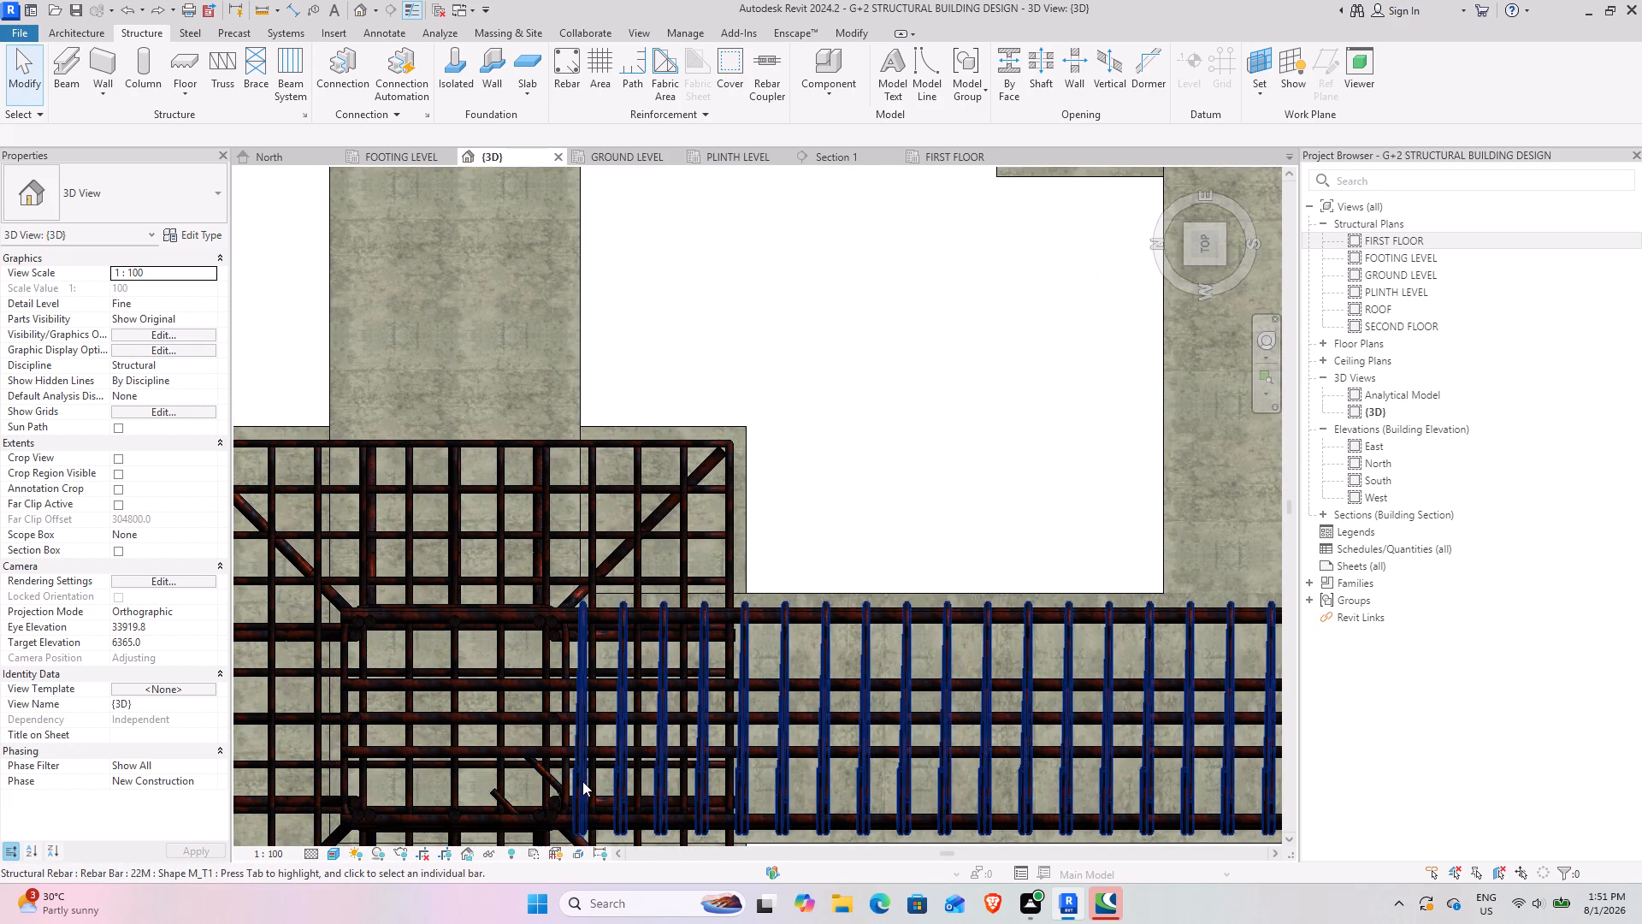
{"action": "middle_click_drag", "start_coordinate": [828, 789], "coordinate": [641, 557]}
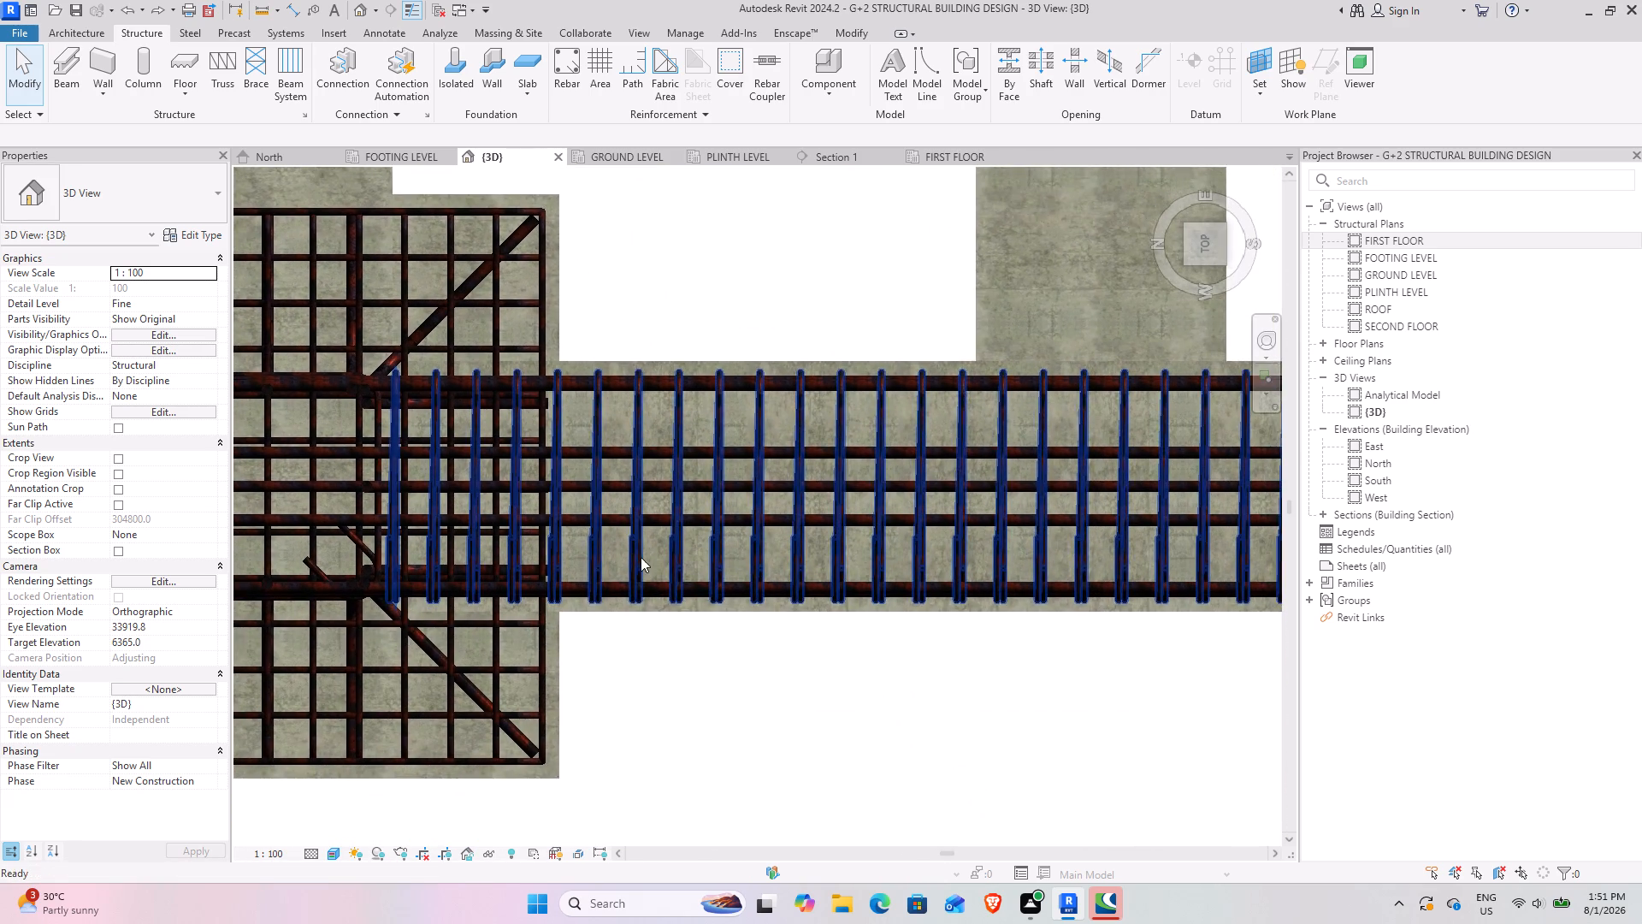
{"action": "left_click", "coordinate": [708, 593]}
{"action": "middle_click_drag", "start_coordinate": [588, 688], "coordinate": [858, 753]}
{"action": "scroll", "coordinate": [861, 740], "scroll_direction": "down", "scroll_amount": 4}
{"action": "middle_click_drag", "start_coordinate": [969, 728], "coordinate": [325, 584]}
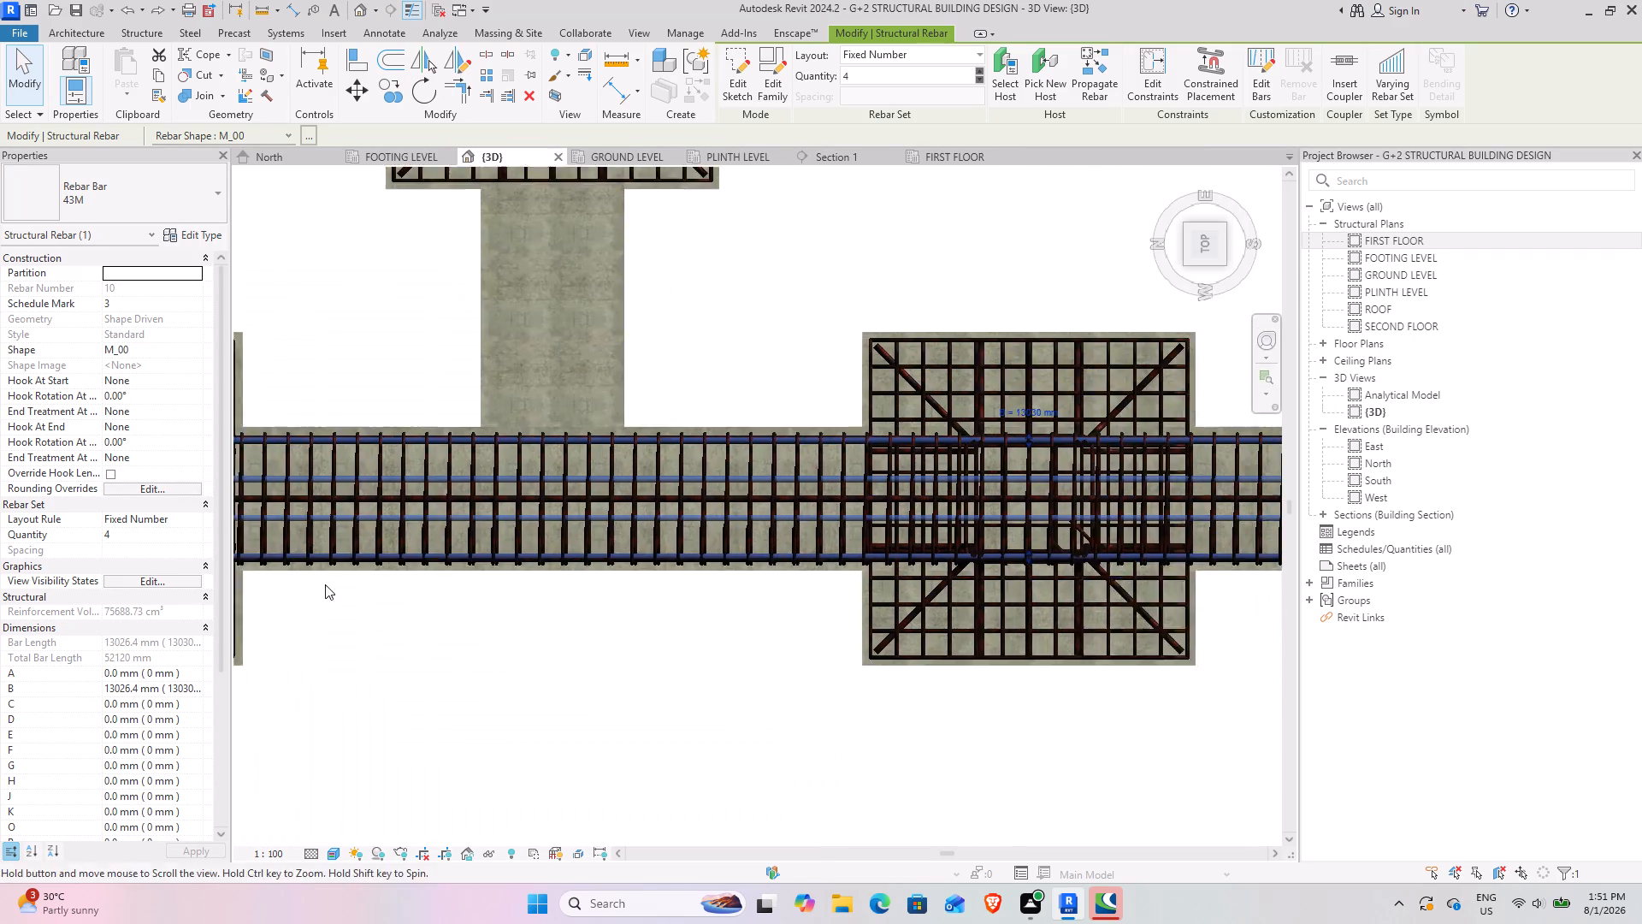
{"action": "middle_click_drag", "start_coordinate": [325, 584], "coordinate": [346, 589]}
{"action": "middle_click_drag", "start_coordinate": [893, 690], "coordinate": [500, 667]}
{"action": "middle_click_drag", "start_coordinate": [1053, 651], "coordinate": [536, 647]}
{"action": "middle_click_drag", "start_coordinate": [1062, 652], "coordinate": [804, 656]}
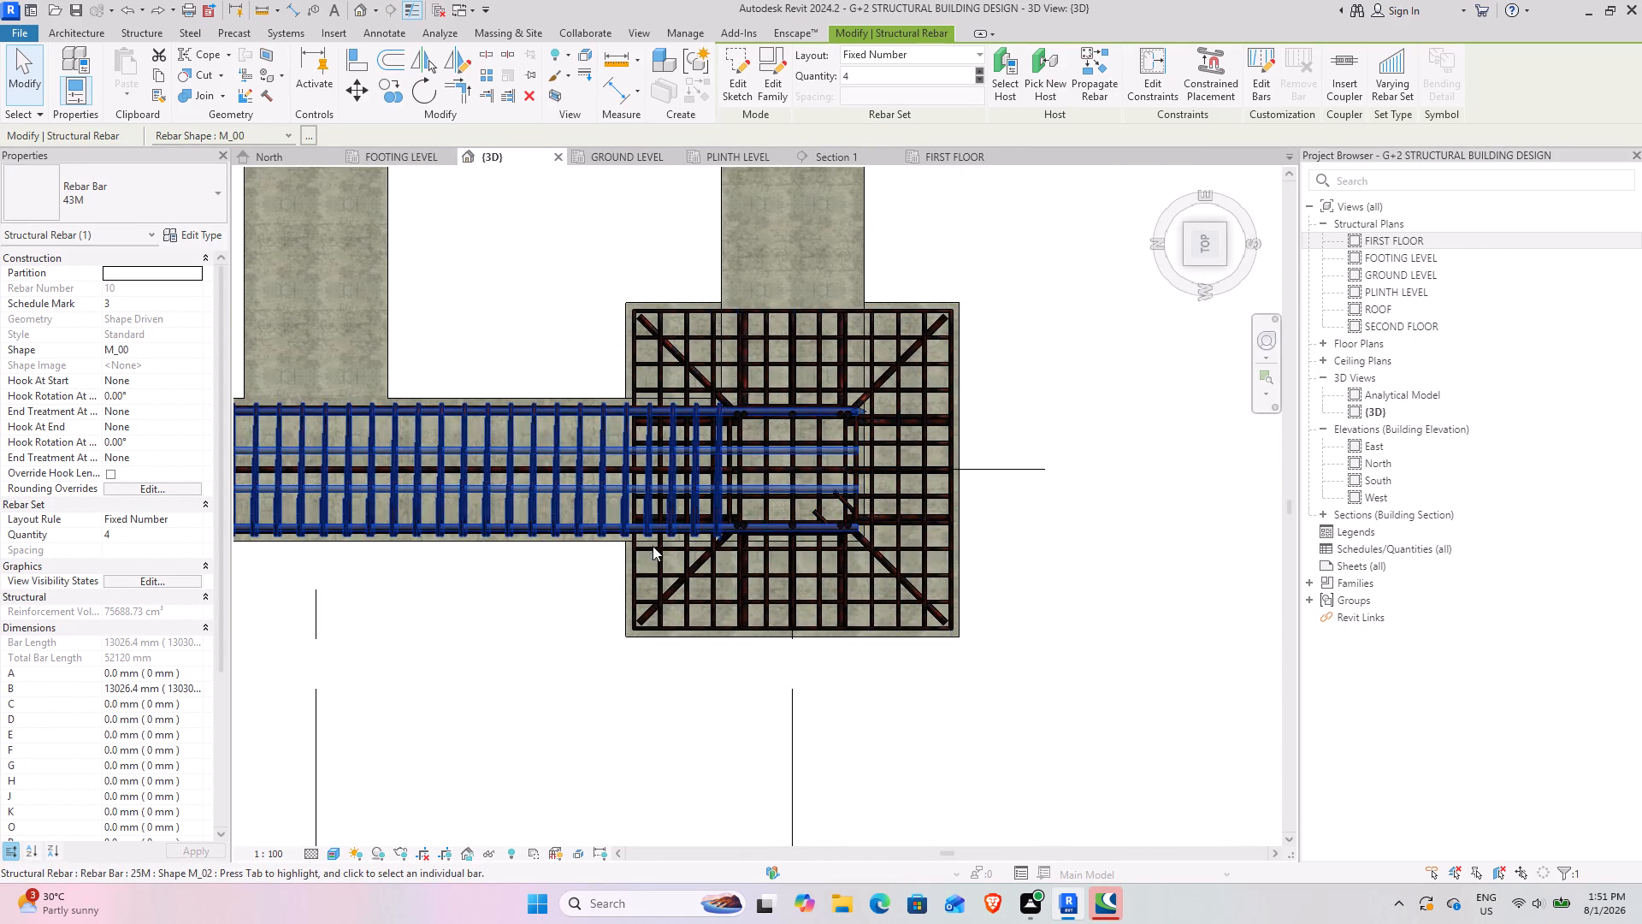
{"action": "left_click", "coordinate": [557, 675]}
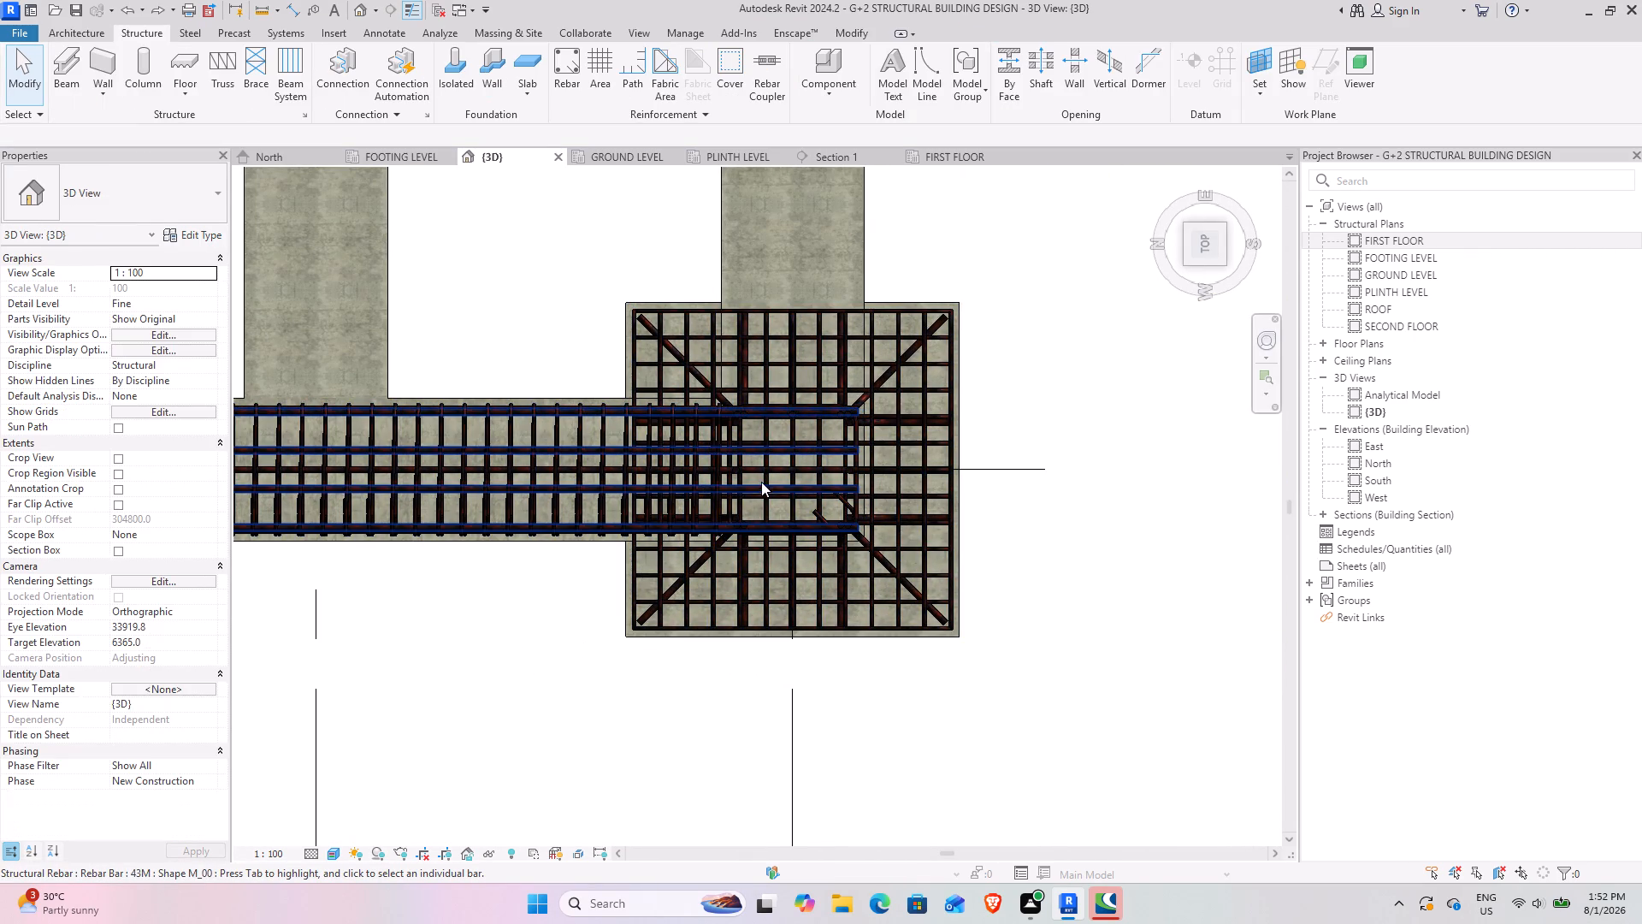
Examine in 3D how the grid line 1 beam's bars and stirrups meet the column at its southern corner joint.
{"action": "middle_click_drag", "start_coordinate": [824, 496], "coordinate": [812, 493], "text": "shift"}
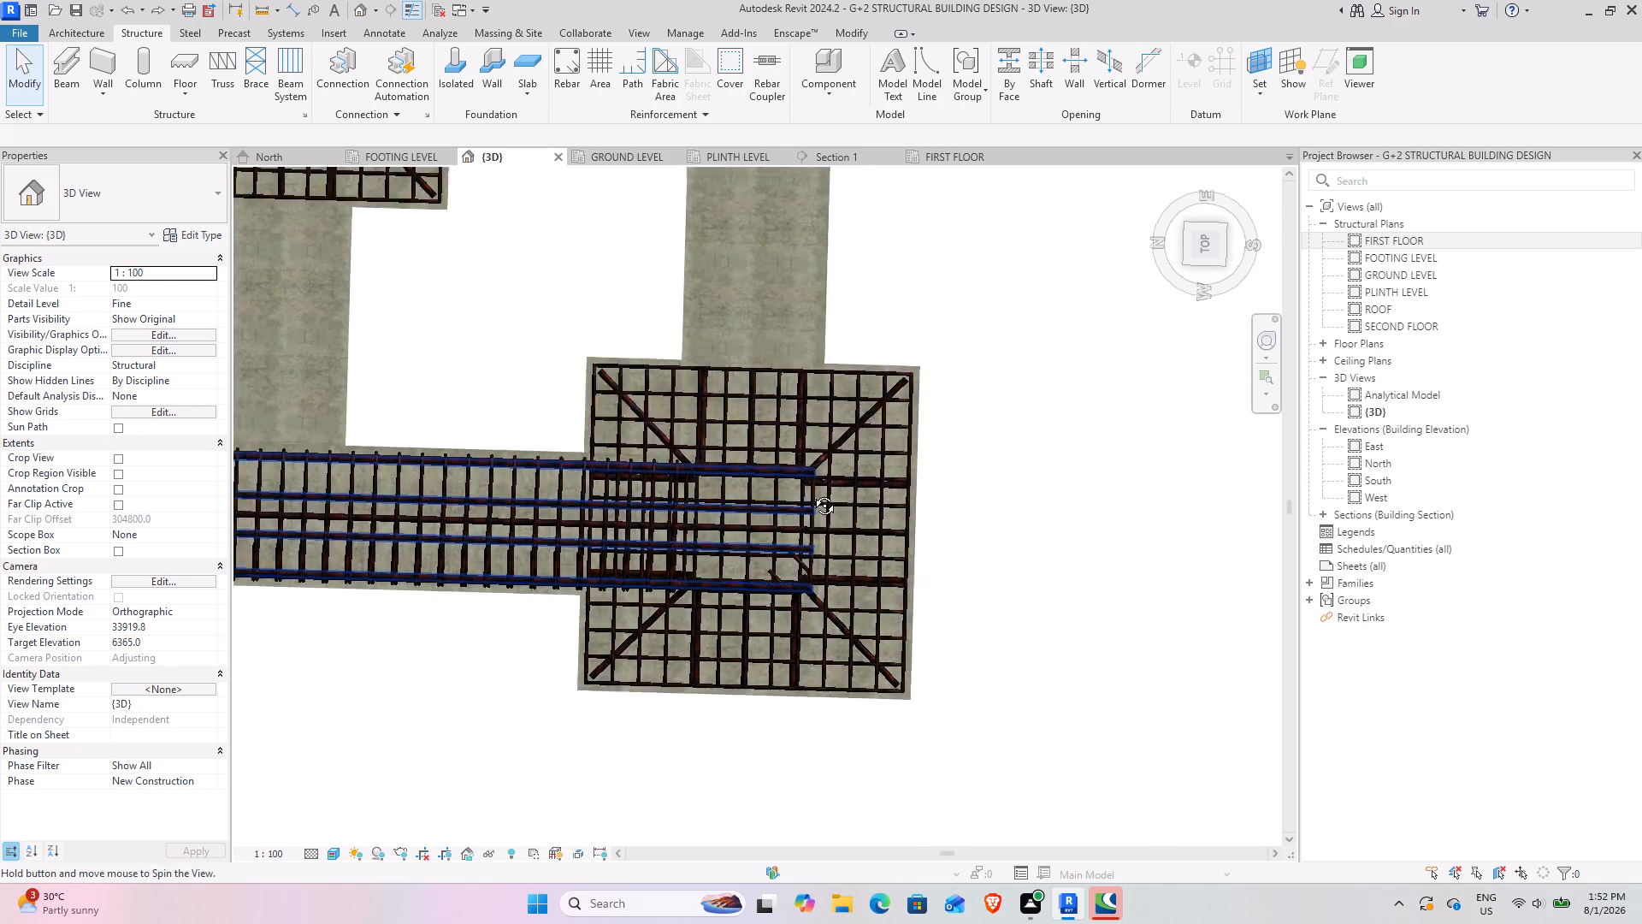
{"action": "middle_click_drag", "start_coordinate": [812, 493], "coordinate": [796, 471], "text": "shift"}
{"action": "middle_click_drag", "start_coordinate": [637, 682], "coordinate": [625, 399]}
{"action": "scroll", "coordinate": [599, 432], "scroll_direction": "up", "scroll_amount": 4}
{"action": "middle_click_drag", "start_coordinate": [550, 638], "coordinate": [570, 558], "text": "shift"}
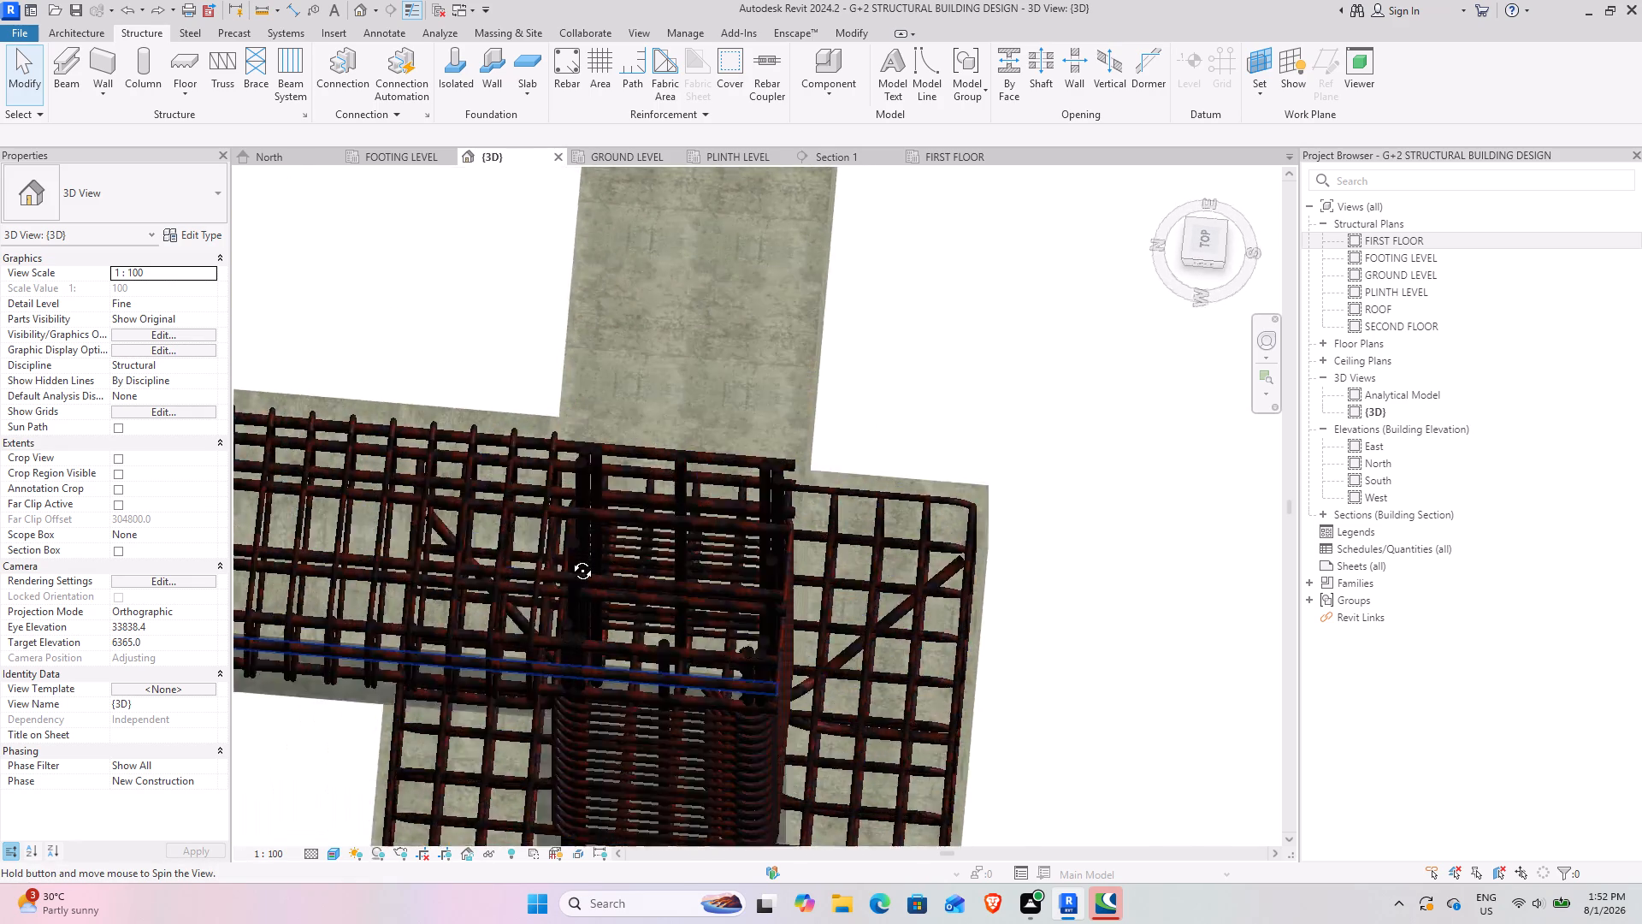
{"action": "middle_click_drag", "start_coordinate": [570, 558], "coordinate": [580, 603], "text": "shift"}
{"action": "scroll", "coordinate": [647, 538], "scroll_direction": "down", "scroll_amount": 10}
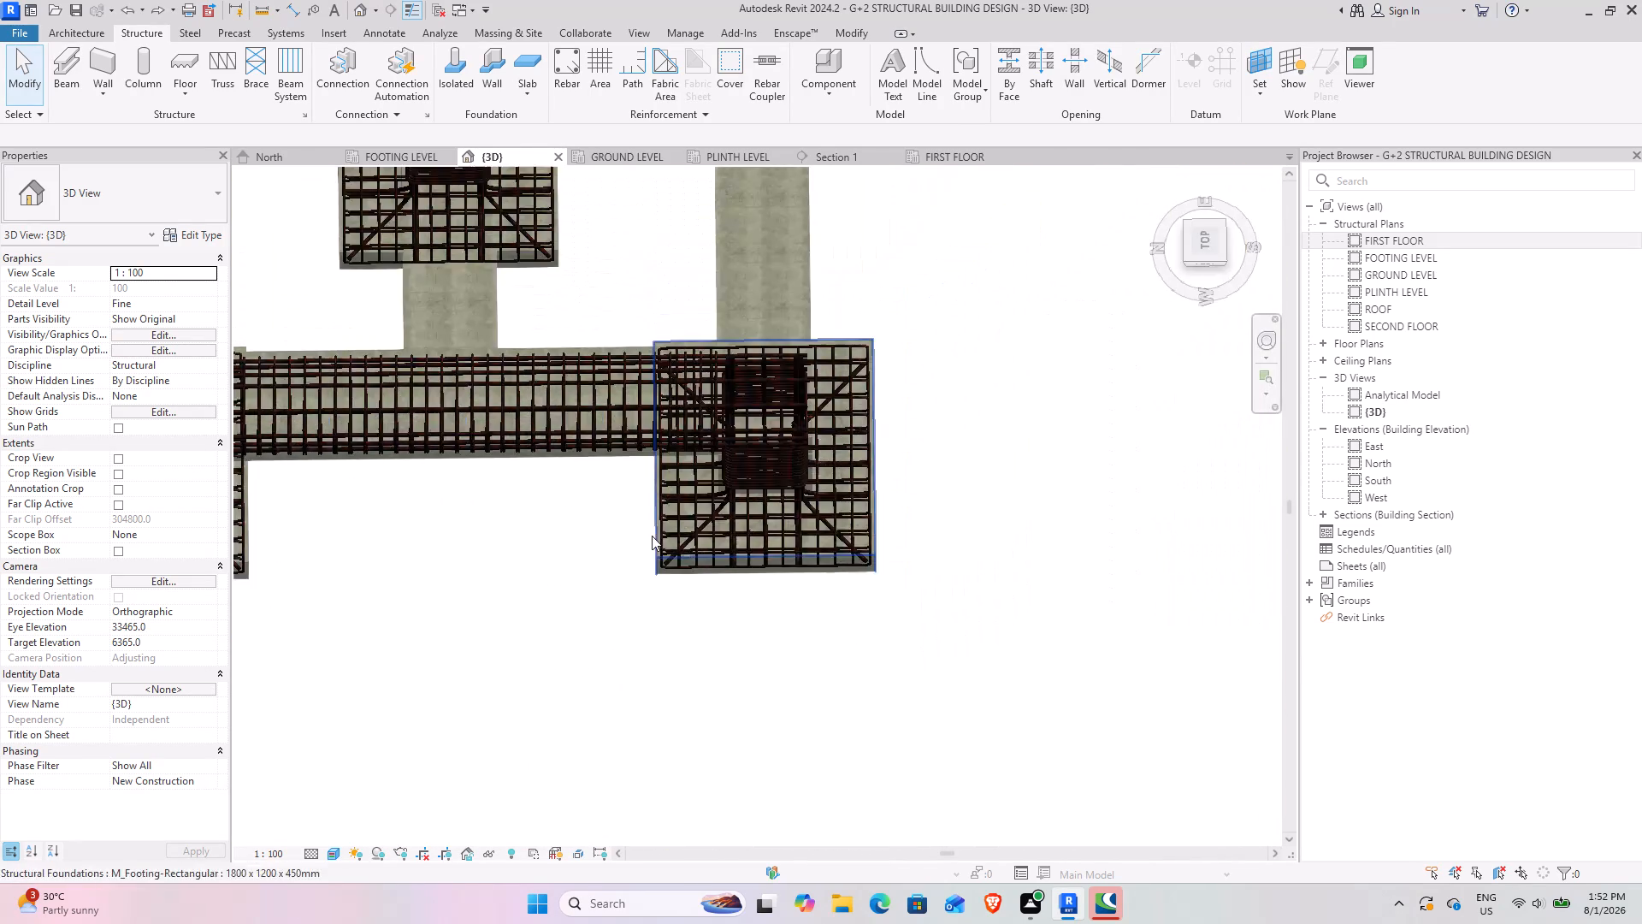
{"action": "scroll", "coordinate": [652, 536], "scroll_direction": "down", "scroll_amount": 2}
{"action": "middle_click_drag", "start_coordinate": [638, 538], "coordinate": [624, 310], "text": "shift"}
{"action": "middle_click_drag", "start_coordinate": [605, 481], "coordinate": [606, 300], "text": "shift"}
{"action": "scroll", "coordinate": [621, 283], "scroll_direction": "up", "scroll_amount": 2}
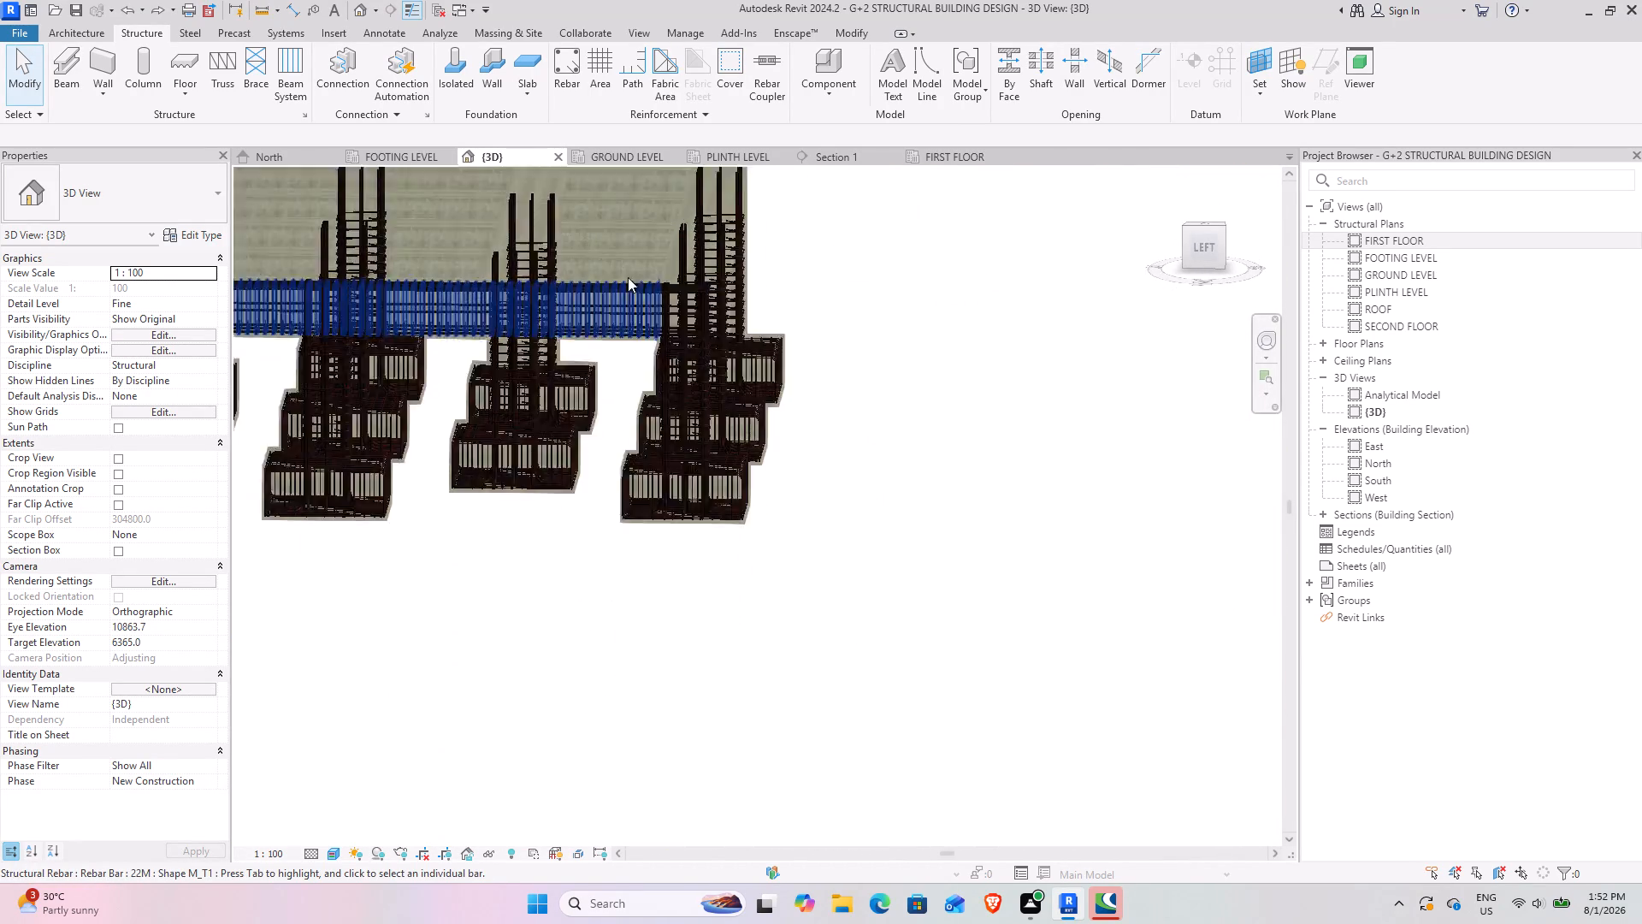
{"action": "scroll", "coordinate": [628, 277], "scroll_direction": "up", "scroll_amount": 8}
{"action": "middle_click_drag", "start_coordinate": [701, 358], "coordinate": [680, 368], "text": "shift"}
{"action": "scroll", "coordinate": [607, 465], "scroll_direction": "up", "scroll_amount": 2}
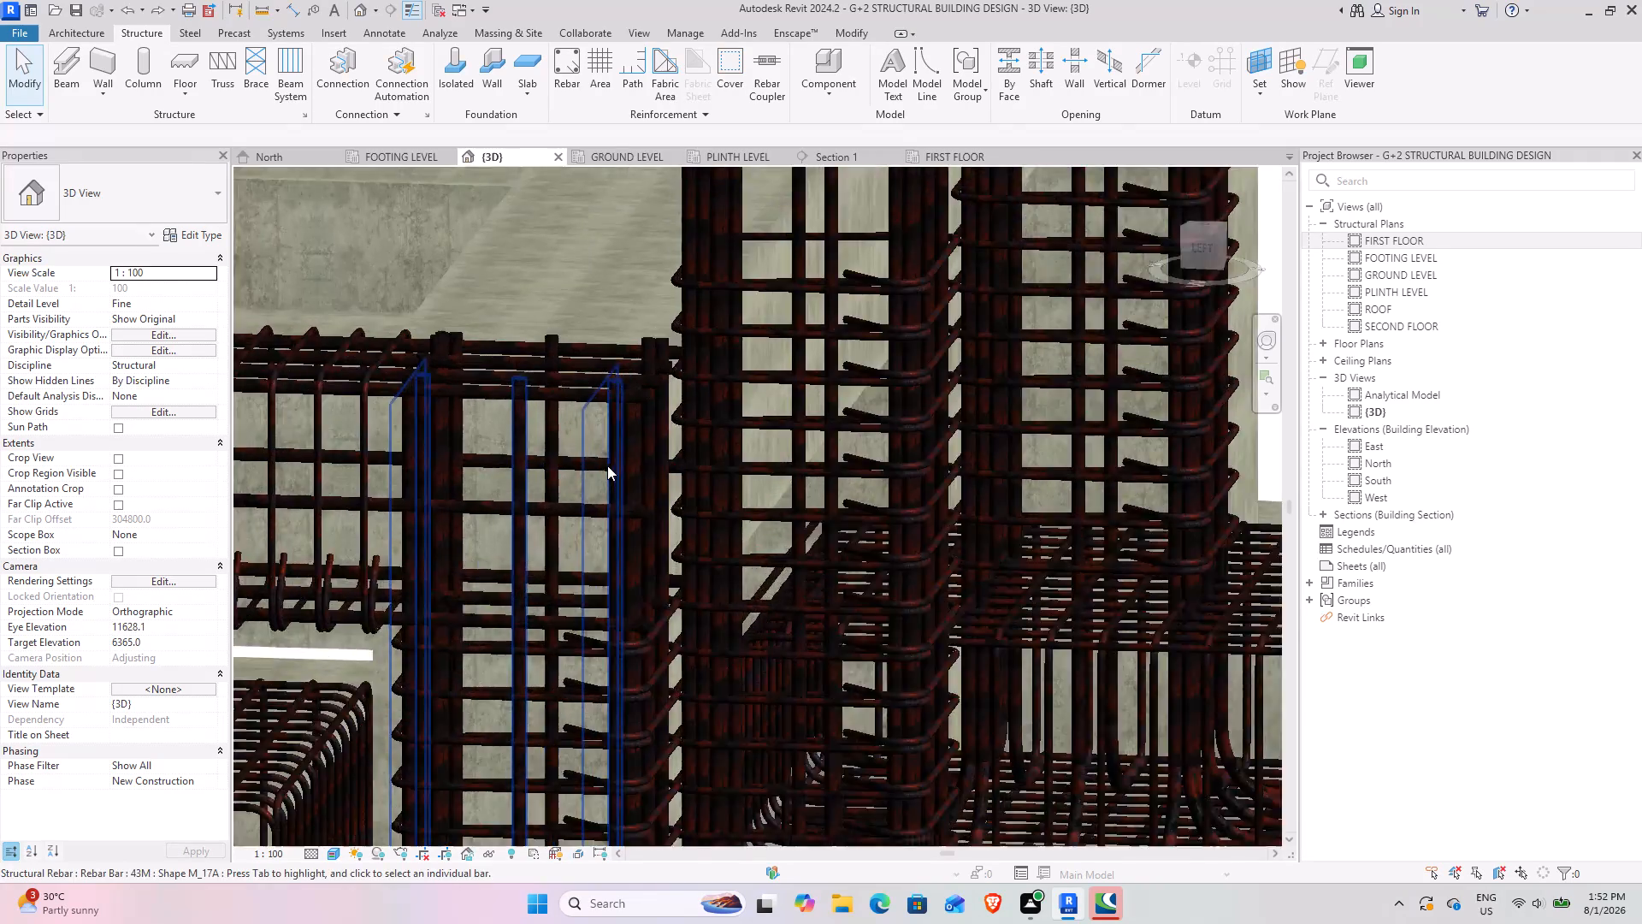
{"action": "scroll", "coordinate": [607, 465], "scroll_direction": "up", "scroll_amount": 5}
{"action": "scroll", "coordinate": [668, 561], "scroll_direction": "down", "scroll_amount": 4}
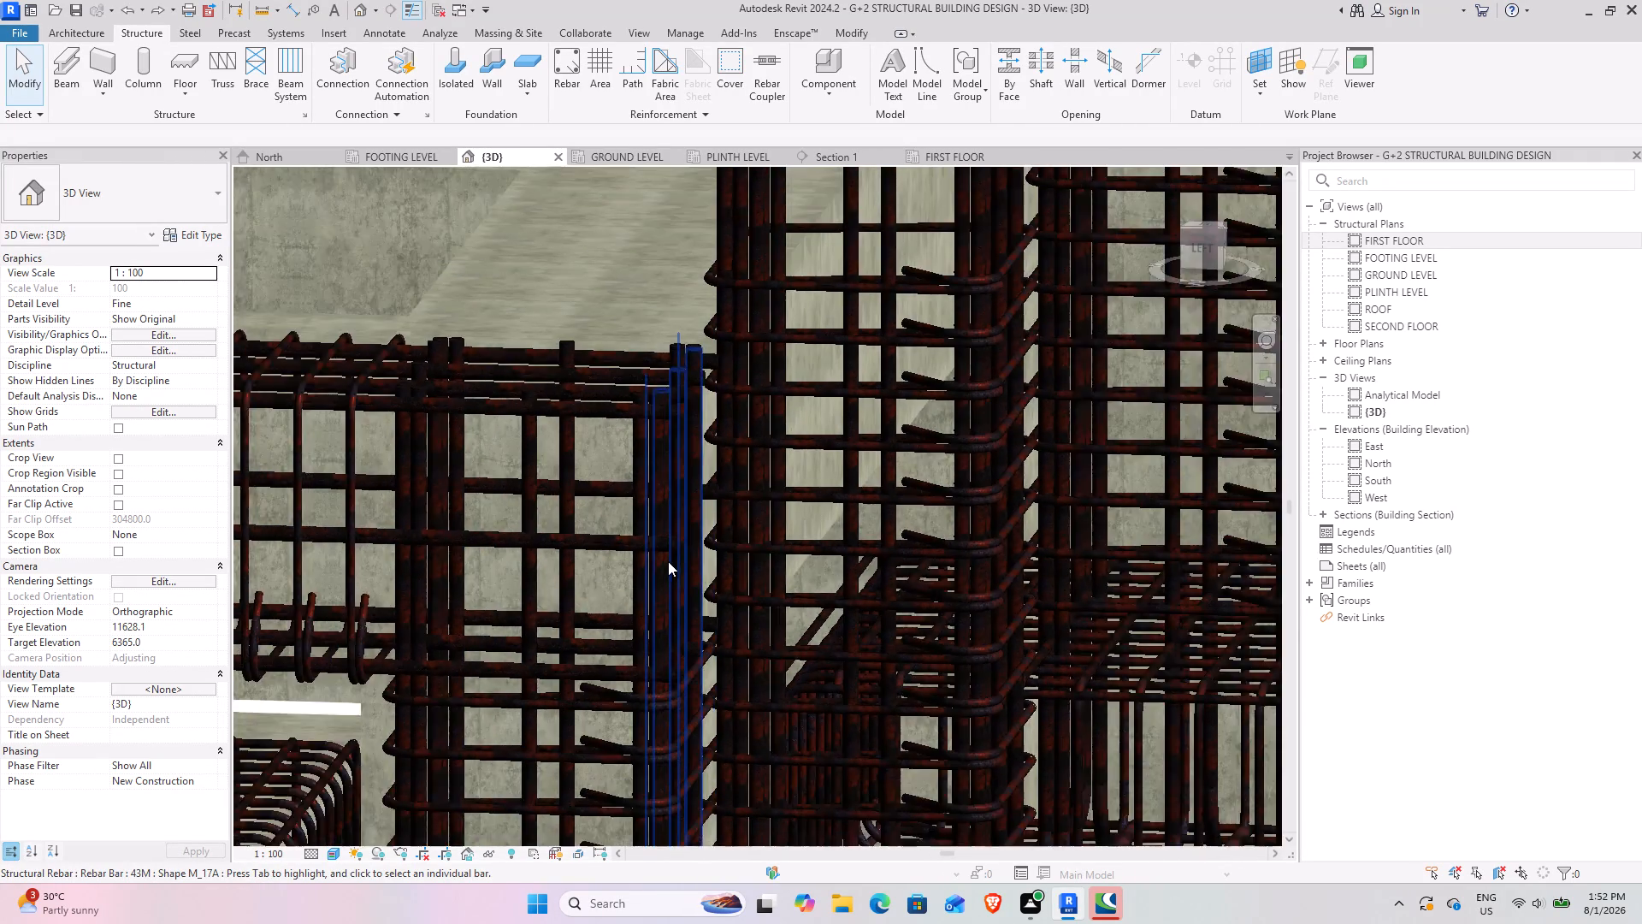
{"action": "scroll", "coordinate": [668, 561], "scroll_direction": "down", "scroll_amount": 2}
{"action": "middle_click_drag", "start_coordinate": [647, 570], "coordinate": [780, 549], "text": "shift"}
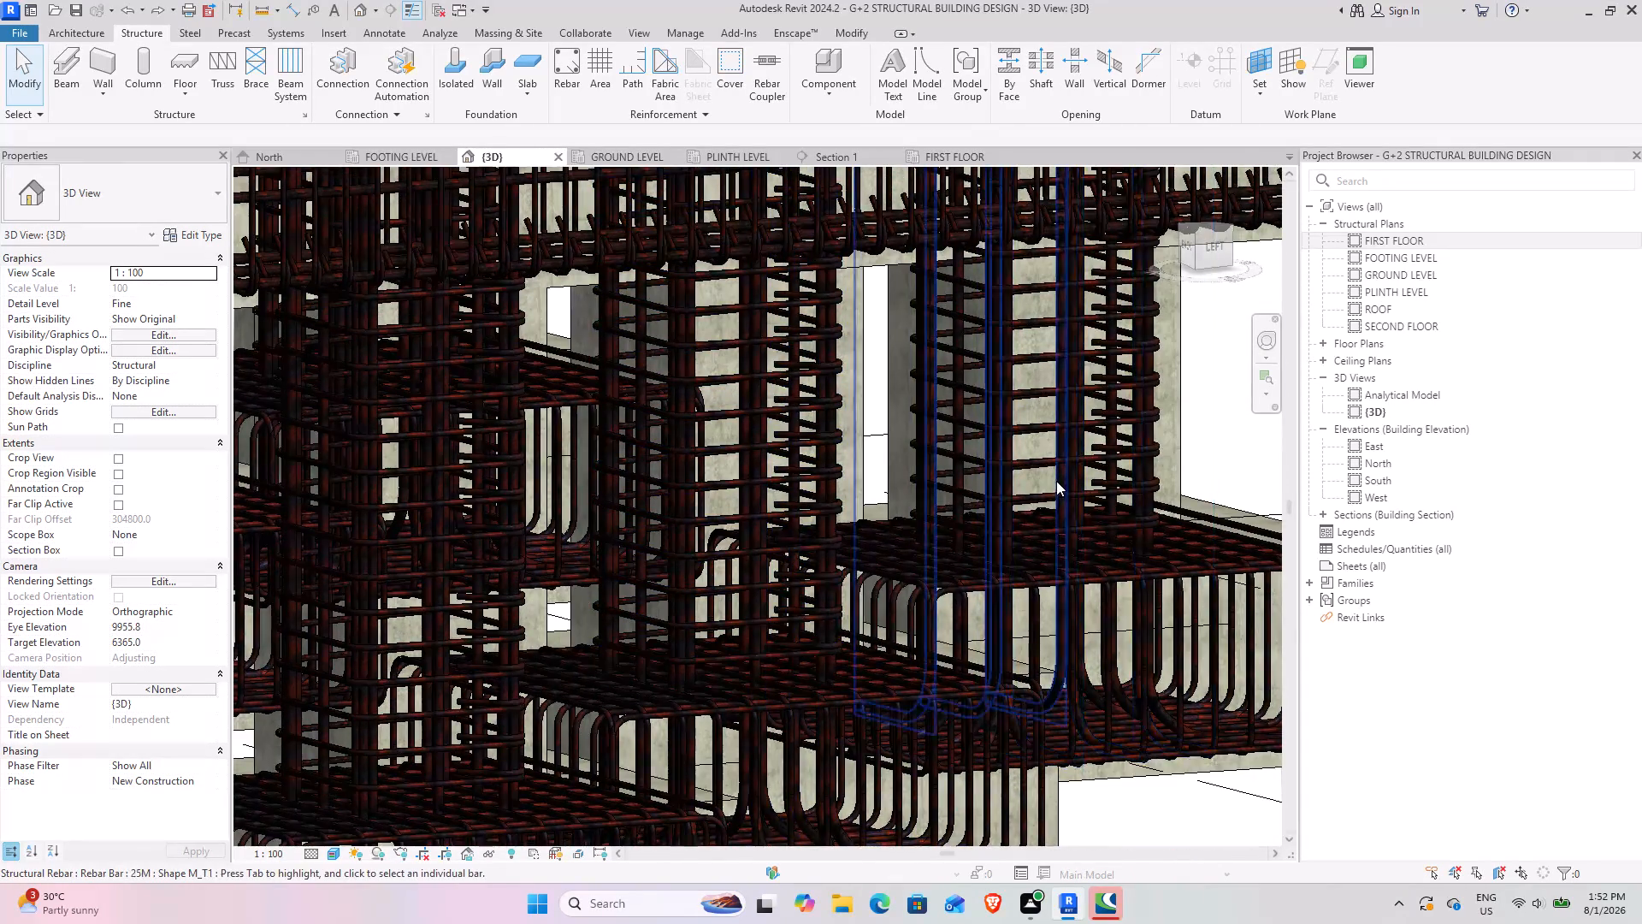
{"action": "middle_click_drag", "start_coordinate": [1037, 492], "coordinate": [275, 666]}
{"action": "scroll", "coordinate": [1036, 494], "scroll_direction": "down", "scroll_amount": 1}
{"action": "scroll", "coordinate": [878, 277], "scroll_direction": "up", "scroll_amount": 4}
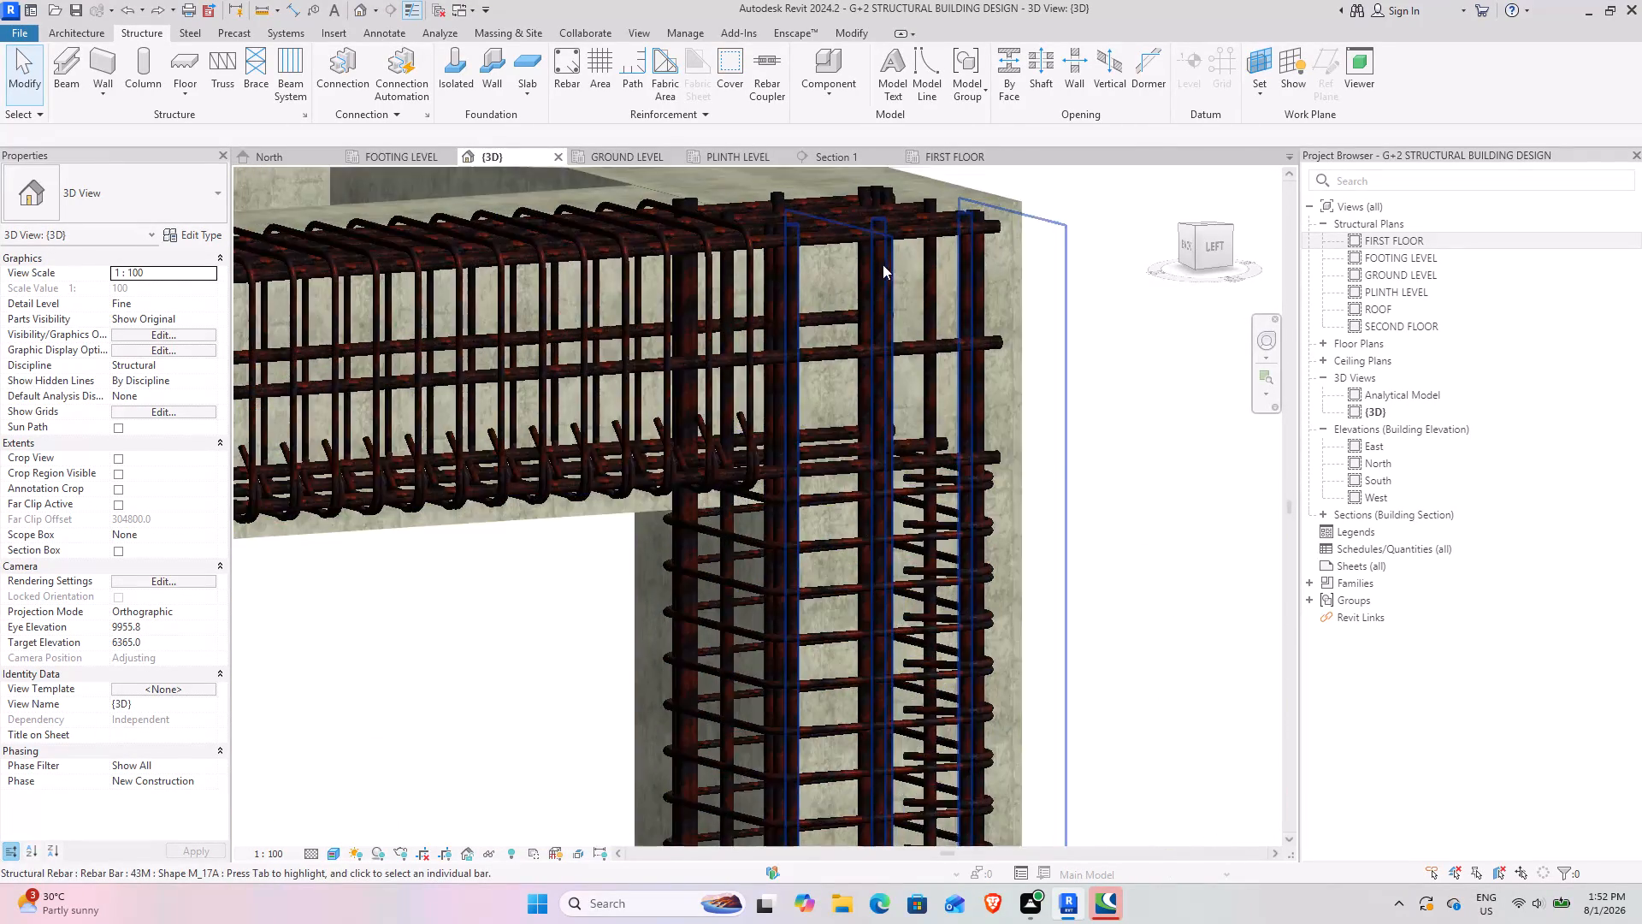
{"action": "middle_click_drag", "start_coordinate": [936, 486], "coordinate": [918, 501]}
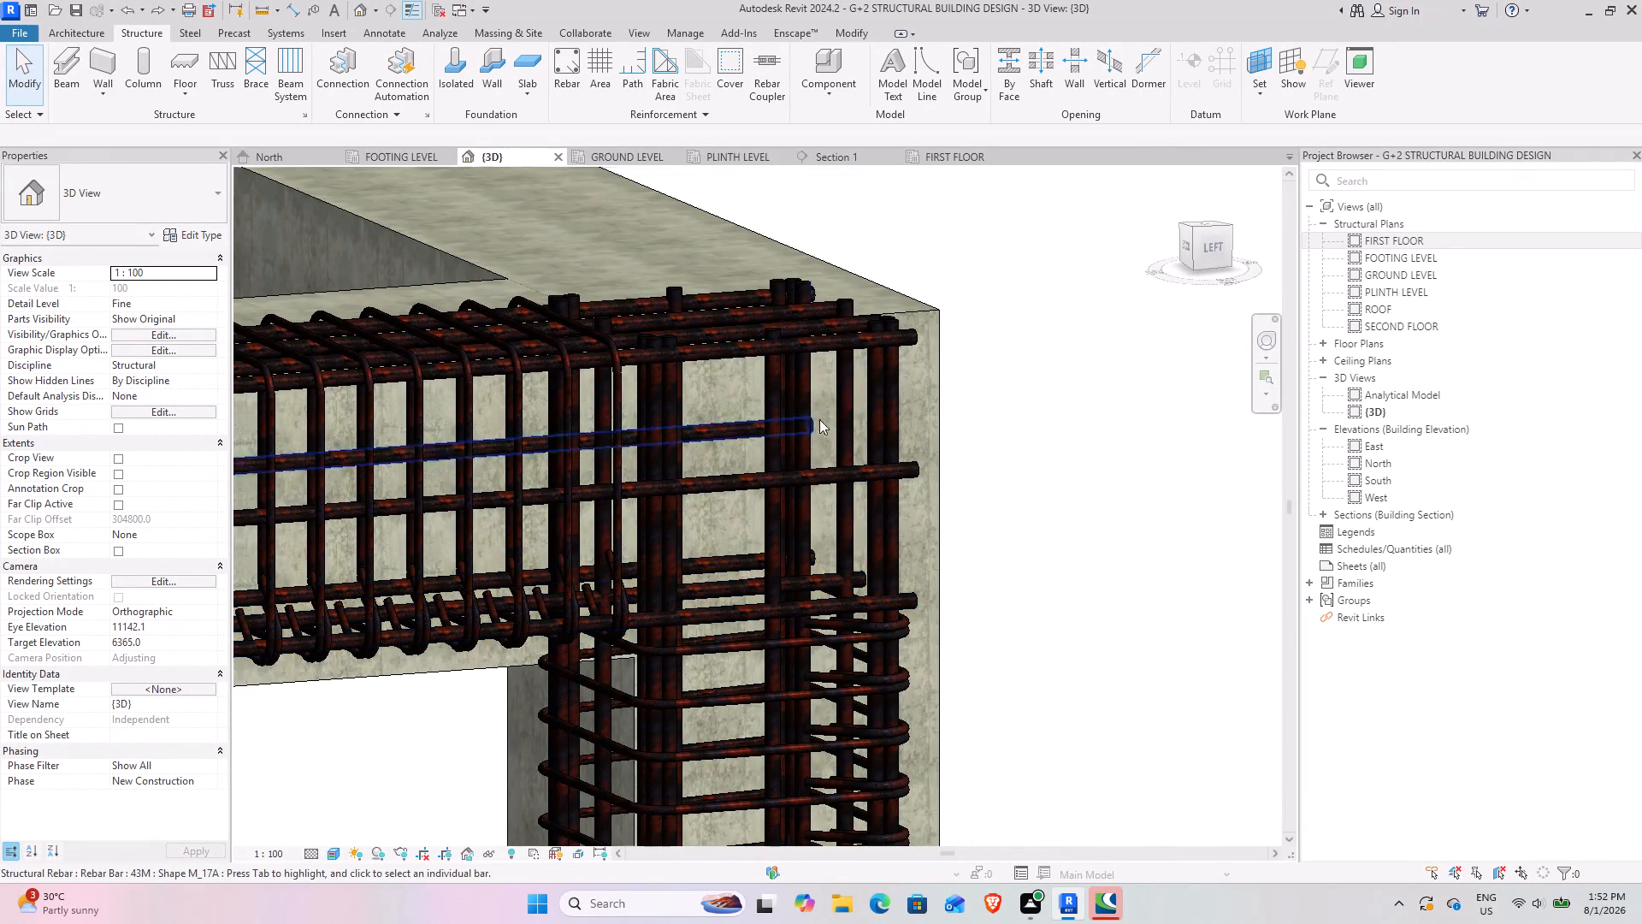
Examine in 3D the bar ends and stirrup coverage at the grid line 1 beam's northern corner joint.
{"action": "scroll", "coordinate": [849, 494], "scroll_direction": "down", "scroll_amount": 16}
{"action": "middle_click_drag", "start_coordinate": [647, 603], "coordinate": [814, 636]}
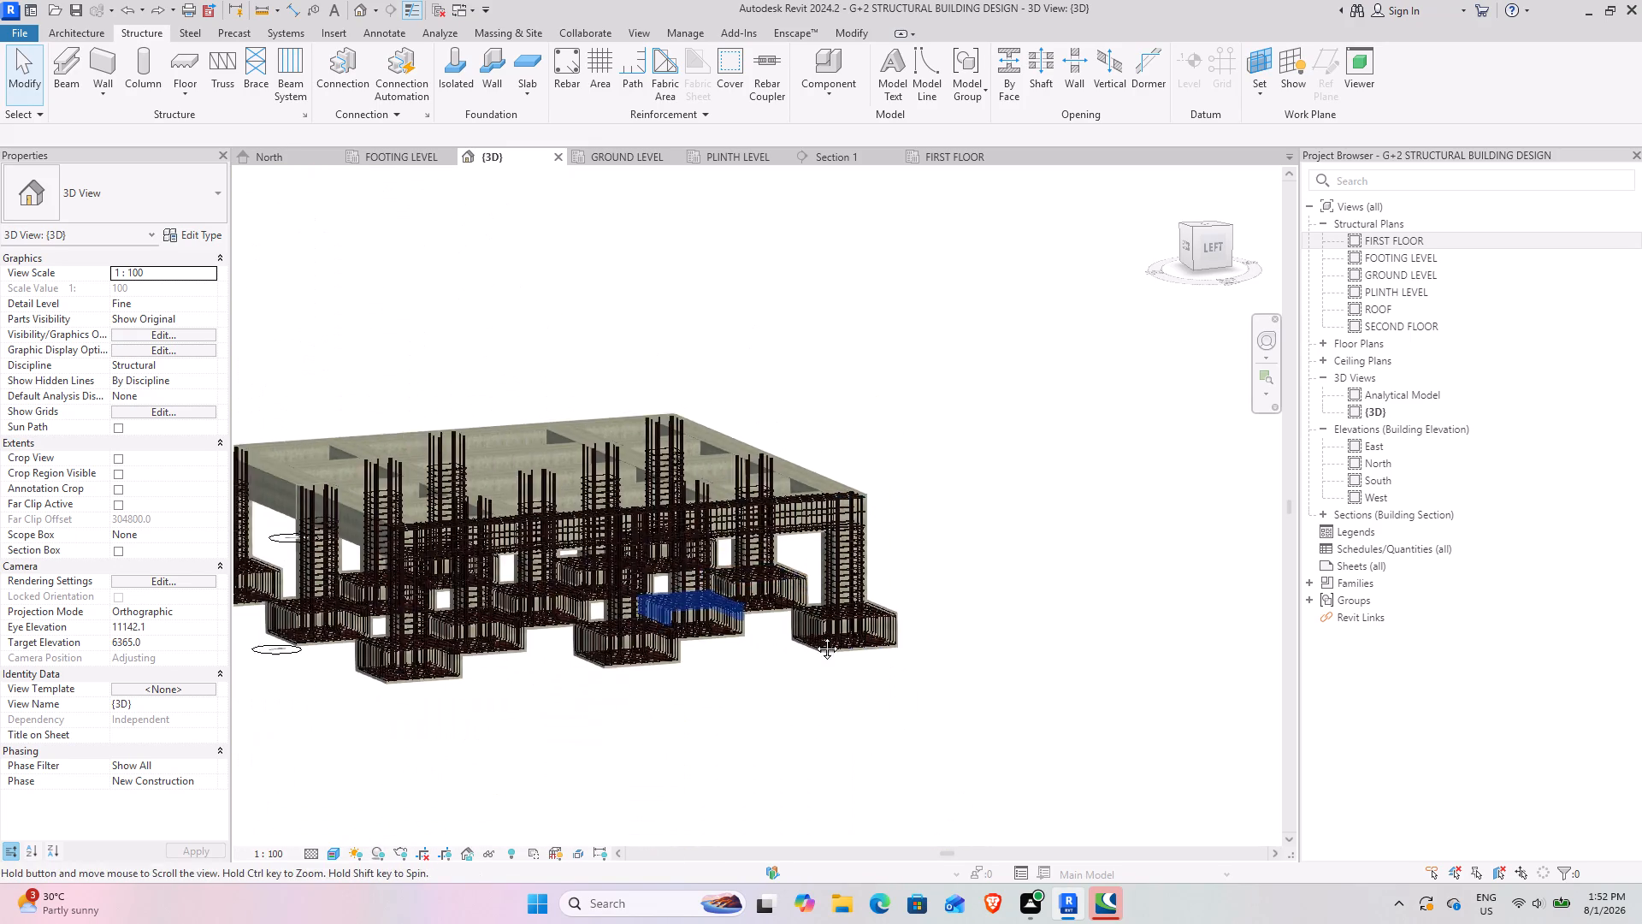
{"action": "middle_click_drag", "start_coordinate": [814, 636], "coordinate": [944, 660]}
{"action": "scroll", "coordinate": [700, 613], "scroll_direction": "up", "scroll_amount": 16}
{"action": "middle_click_drag", "start_coordinate": [631, 605], "coordinate": [672, 598], "text": "shift"}
{"action": "middle_click_drag", "start_coordinate": [975, 636], "coordinate": [453, 667]}
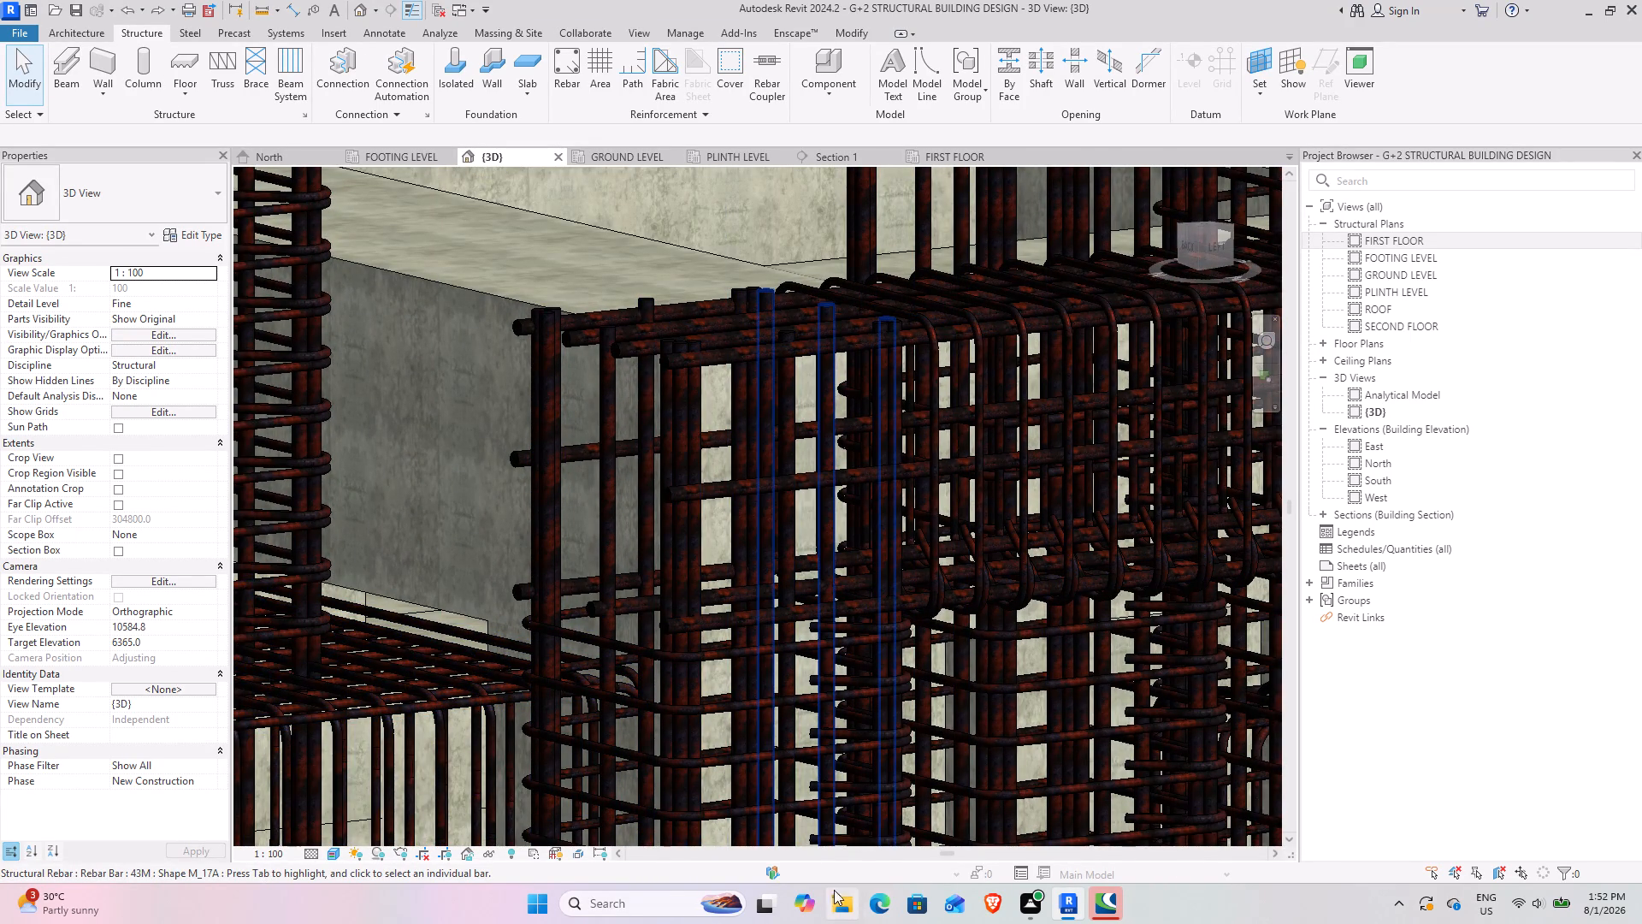
{"action": "scroll", "coordinate": [678, 471], "scroll_direction": "down", "scroll_amount": 8}
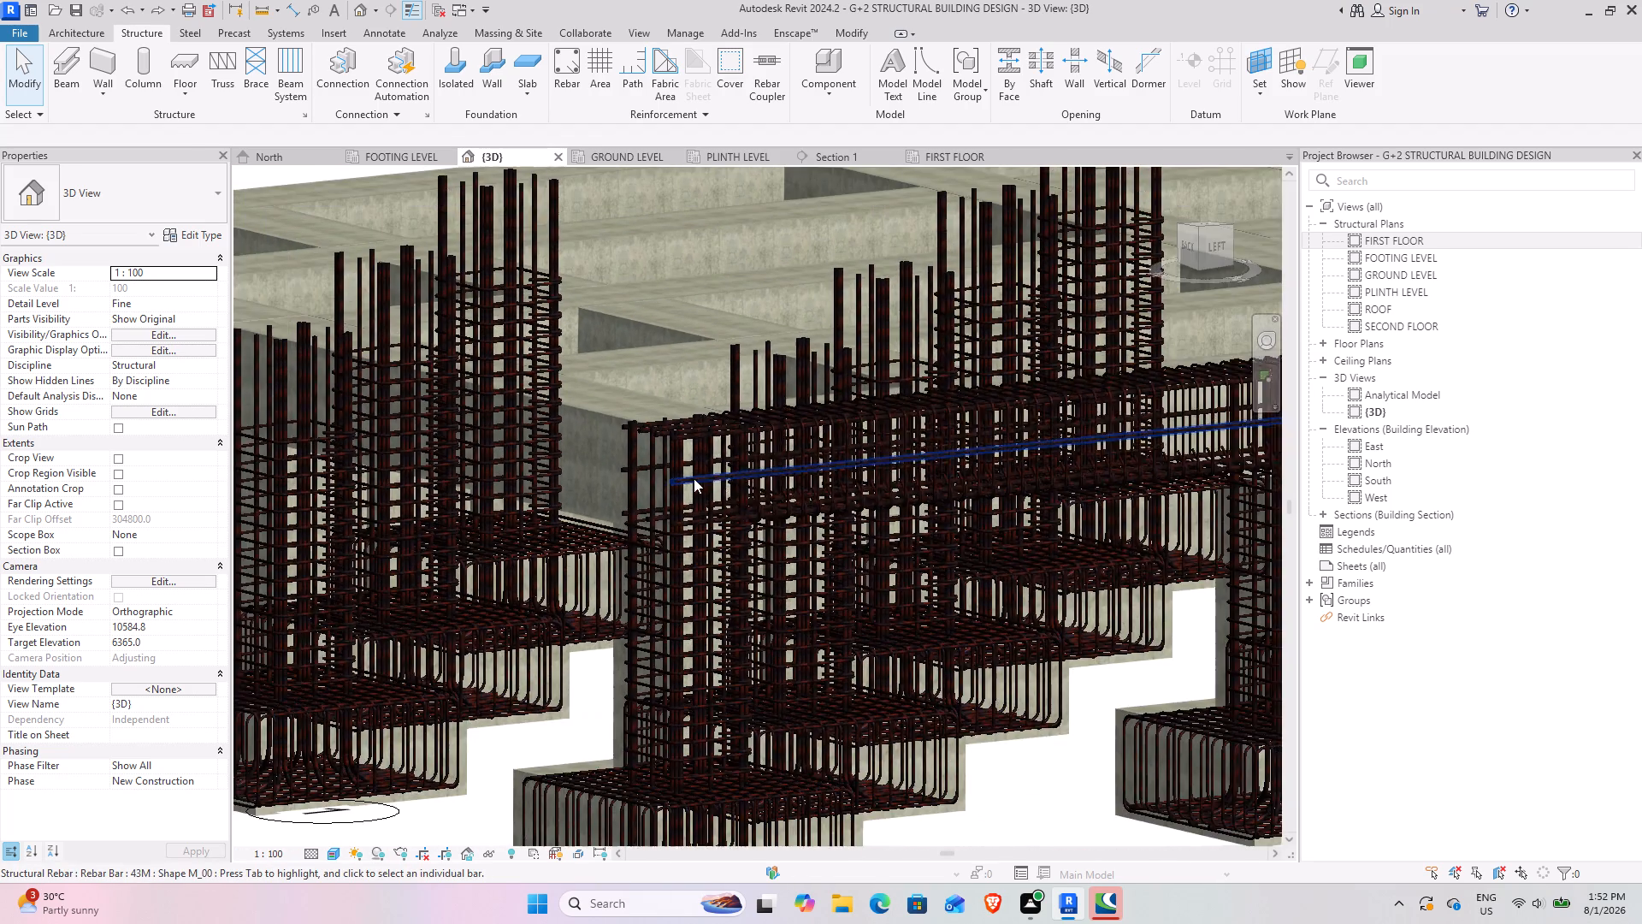
Start propagating the complete reinforcement of the grid line 1 edge beam, picked in Section 1, aligned by host.
{"action": "middle_click_drag", "start_coordinate": [1185, 566], "coordinate": [874, 631]}
{"action": "scroll", "coordinate": [1184, 566], "scroll_direction": "down", "scroll_amount": 1}
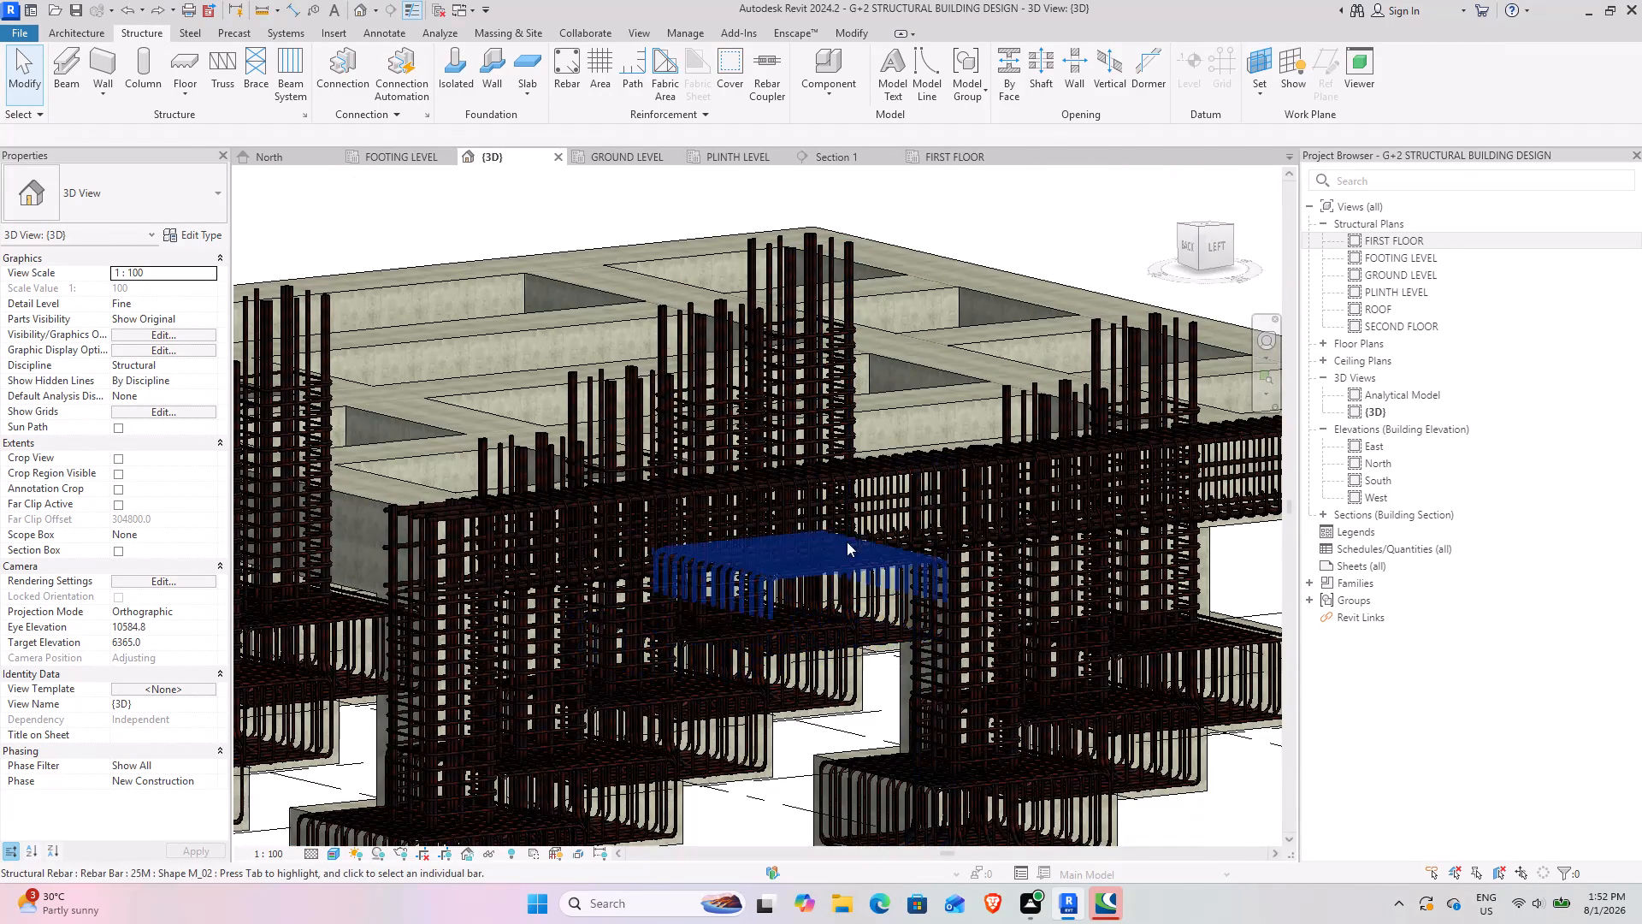
{"action": "left_click", "coordinate": [859, 467]}
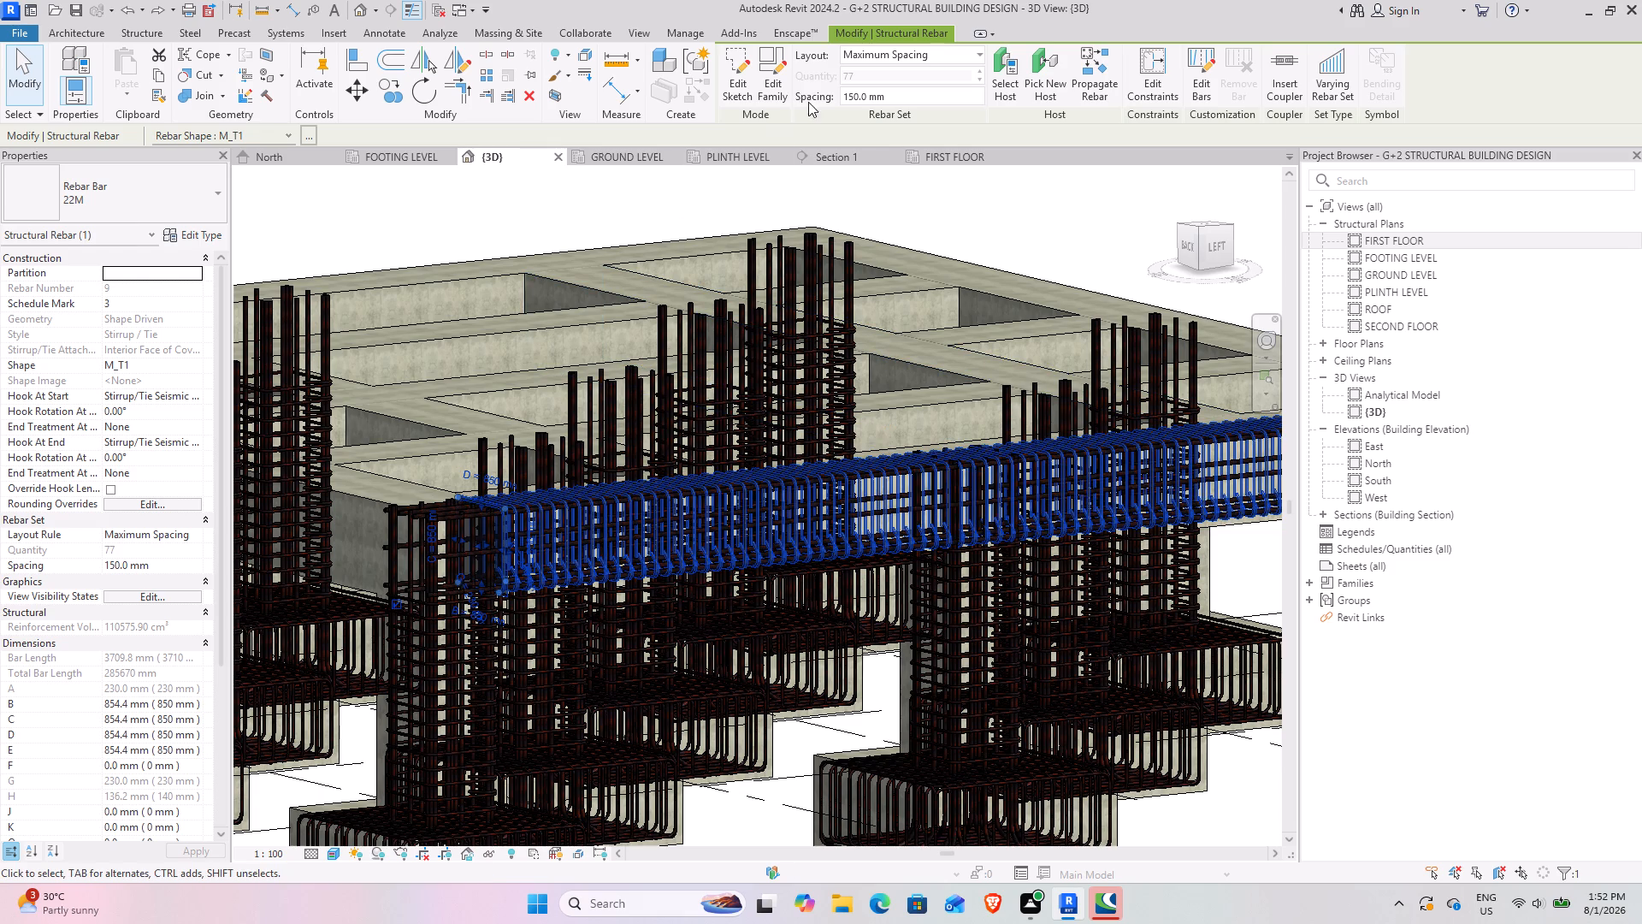
{"action": "left_click", "coordinate": [830, 151]}
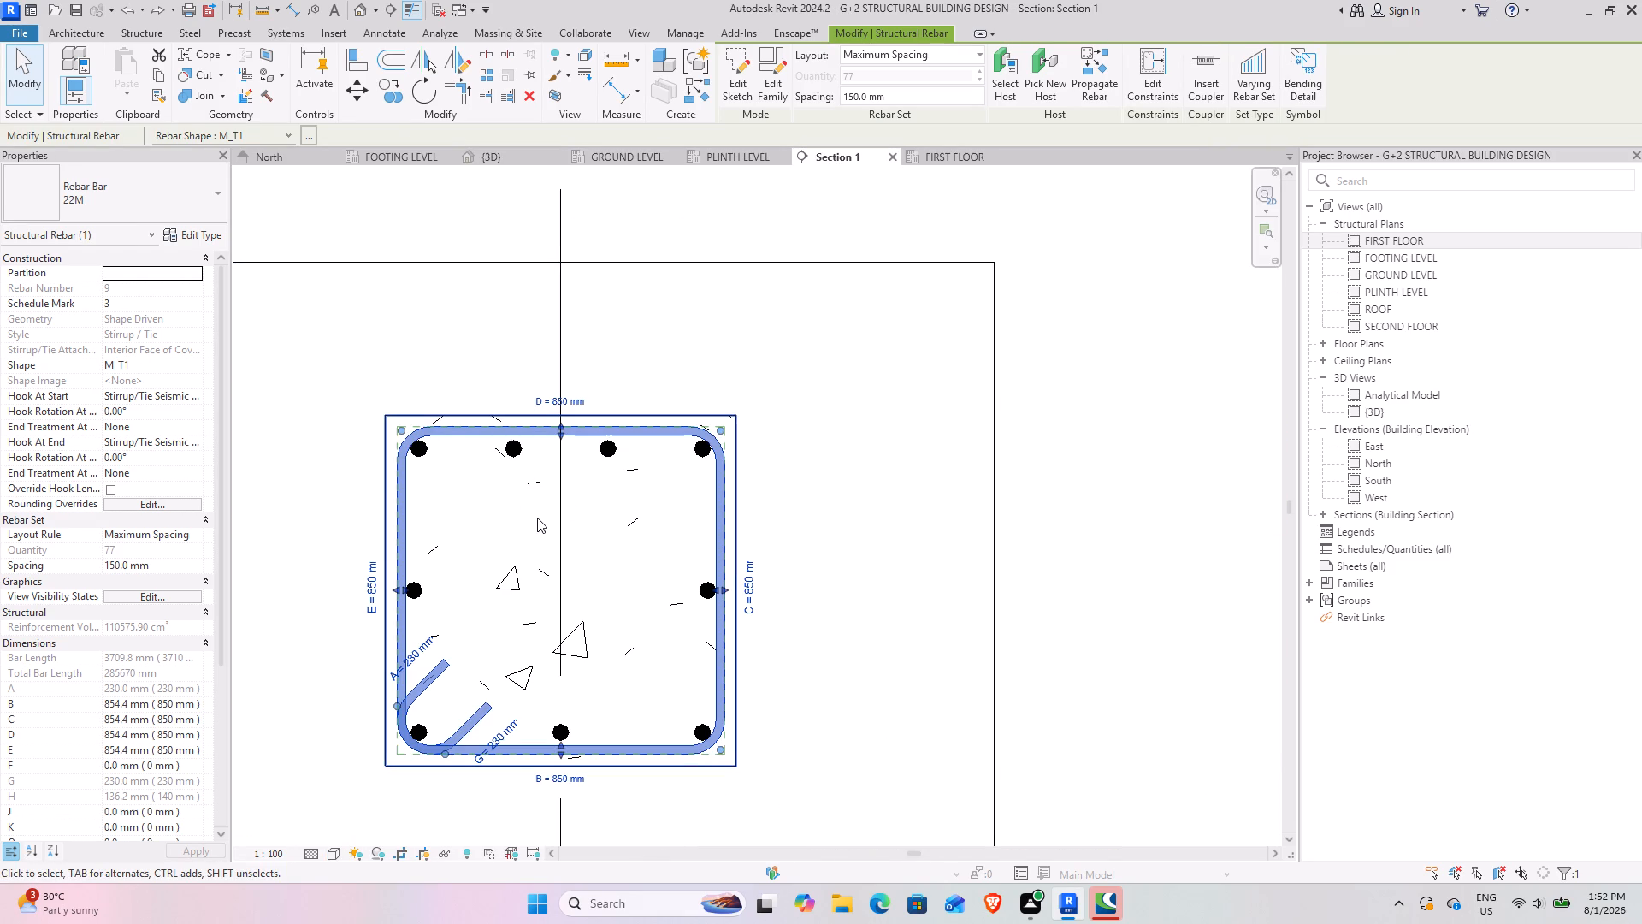
{"action": "left_click", "coordinate": [801, 512]}
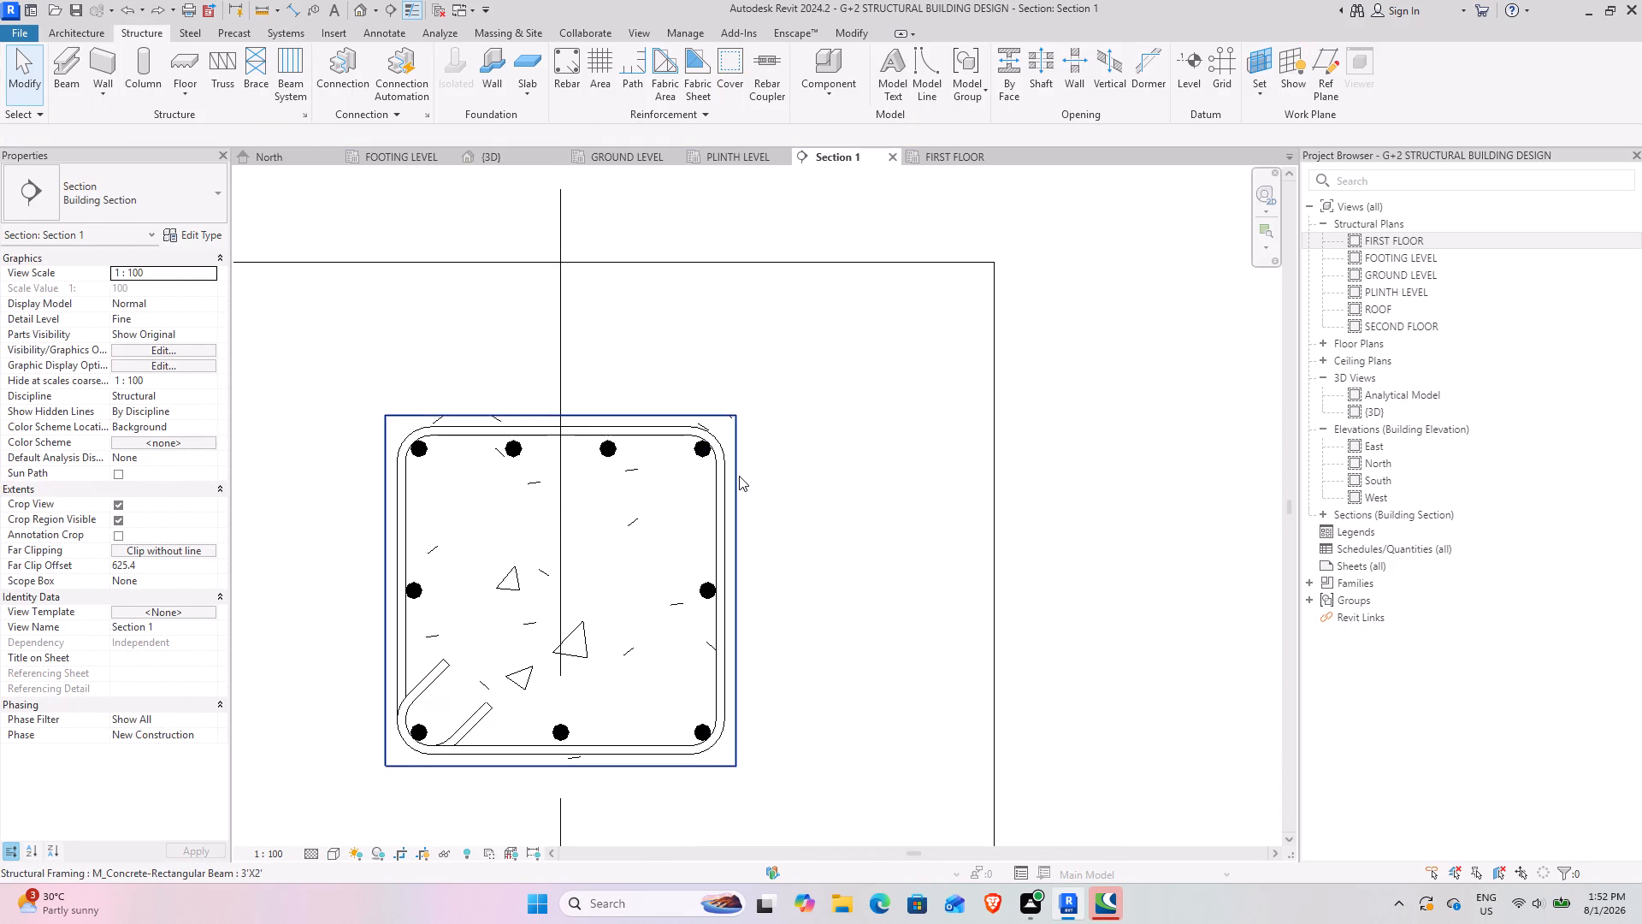
{"action": "left_click", "coordinate": [739, 476]}
{"action": "left_click", "coordinate": [1117, 76]}
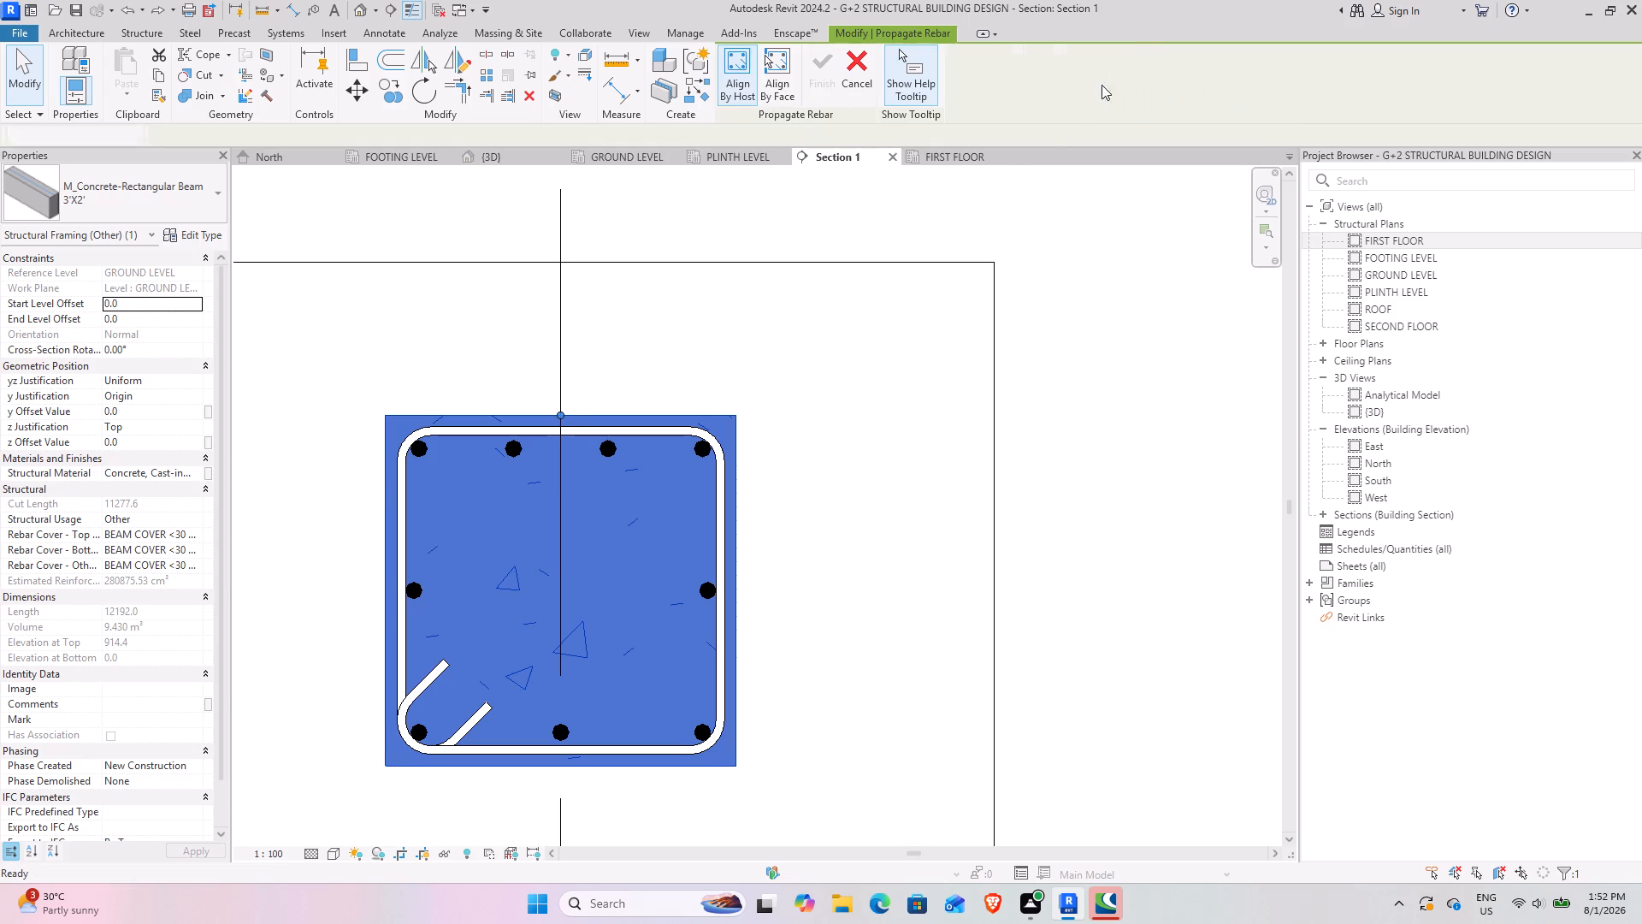
Examine the grid line 1 beam's reinforcement and both of its corner joints in the plinth level plan.
{"action": "left_click", "coordinate": [717, 153]}
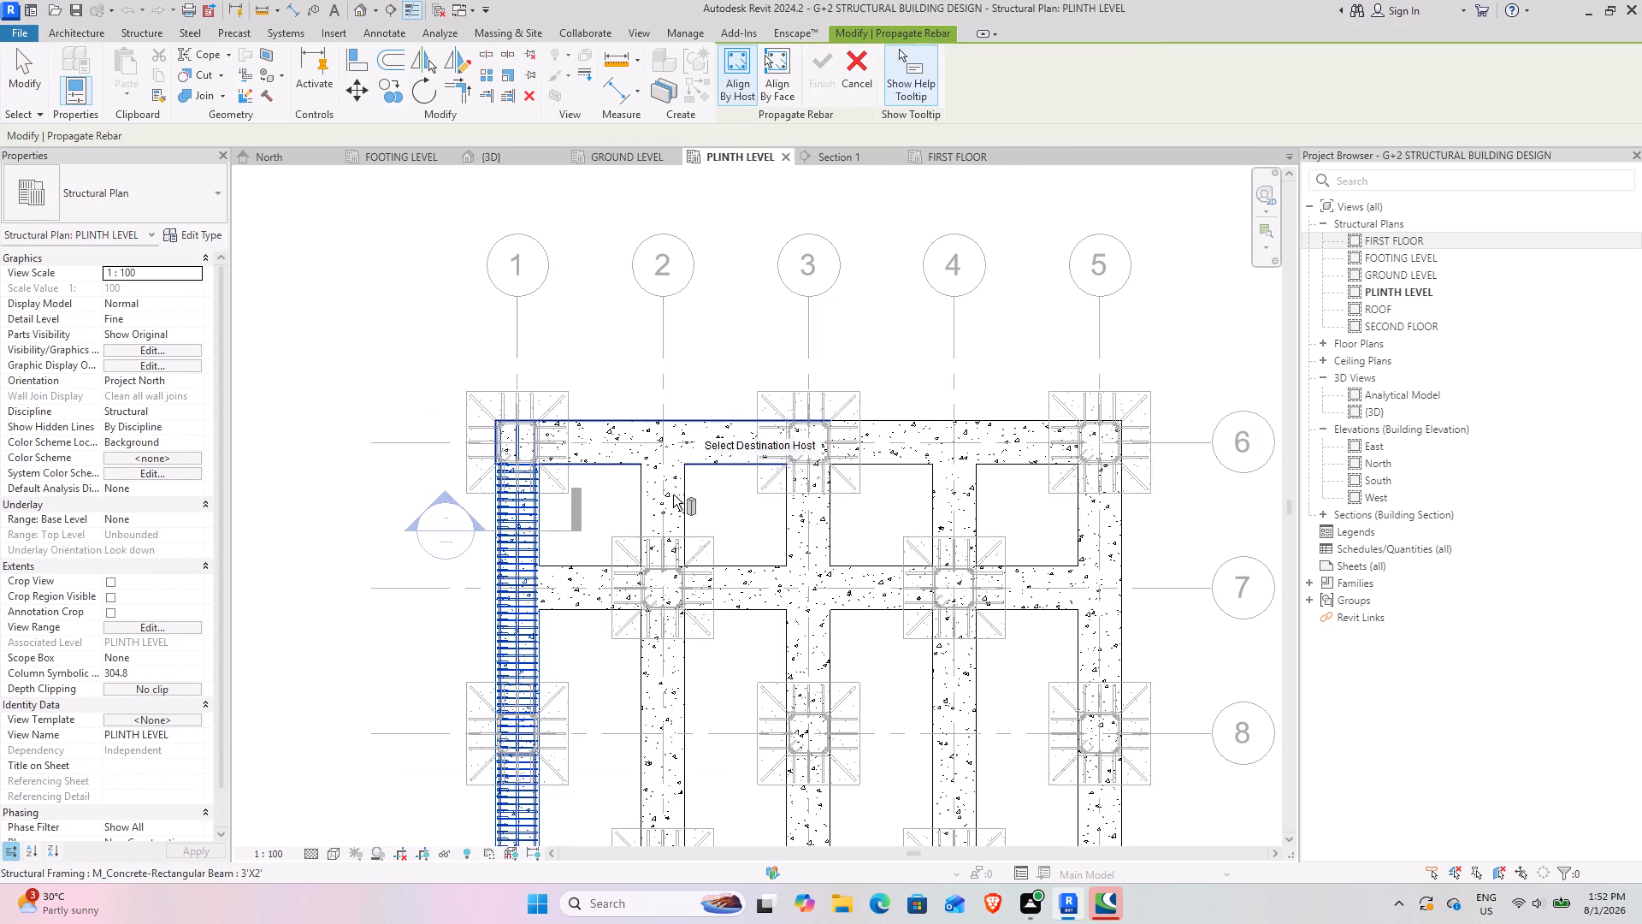
{"action": "scroll", "coordinate": [496, 413], "scroll_direction": "up", "scroll_amount": 11}
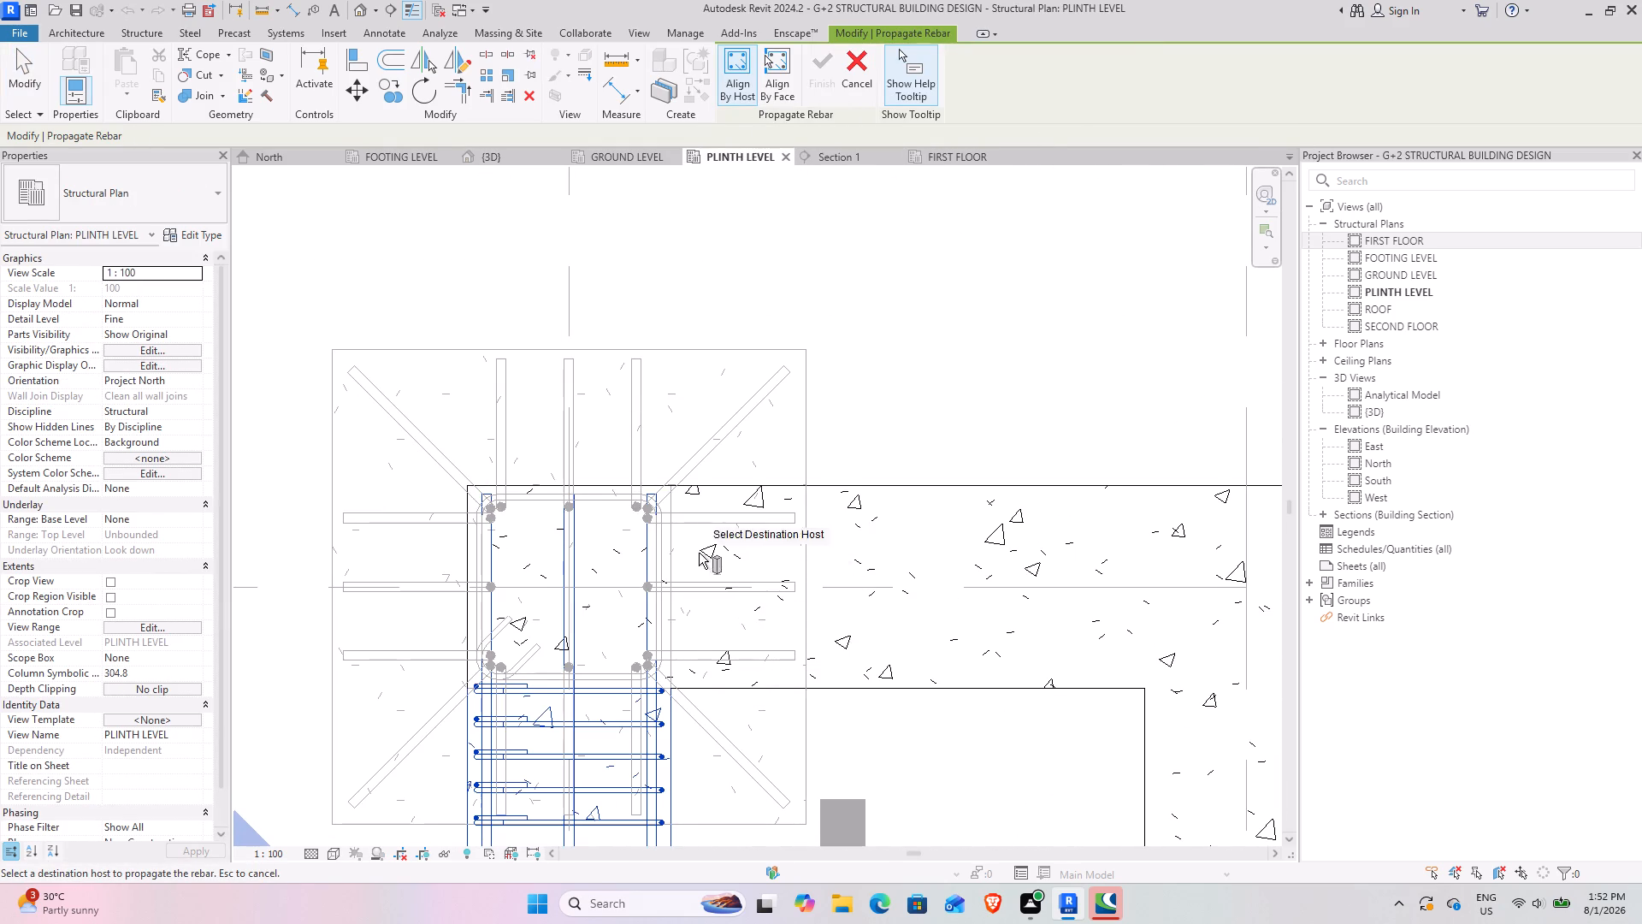
{"action": "scroll", "coordinate": [694, 659], "scroll_direction": "down", "scroll_amount": 4}
{"action": "middle_click_drag", "start_coordinate": [808, 820], "coordinate": [681, 346]}
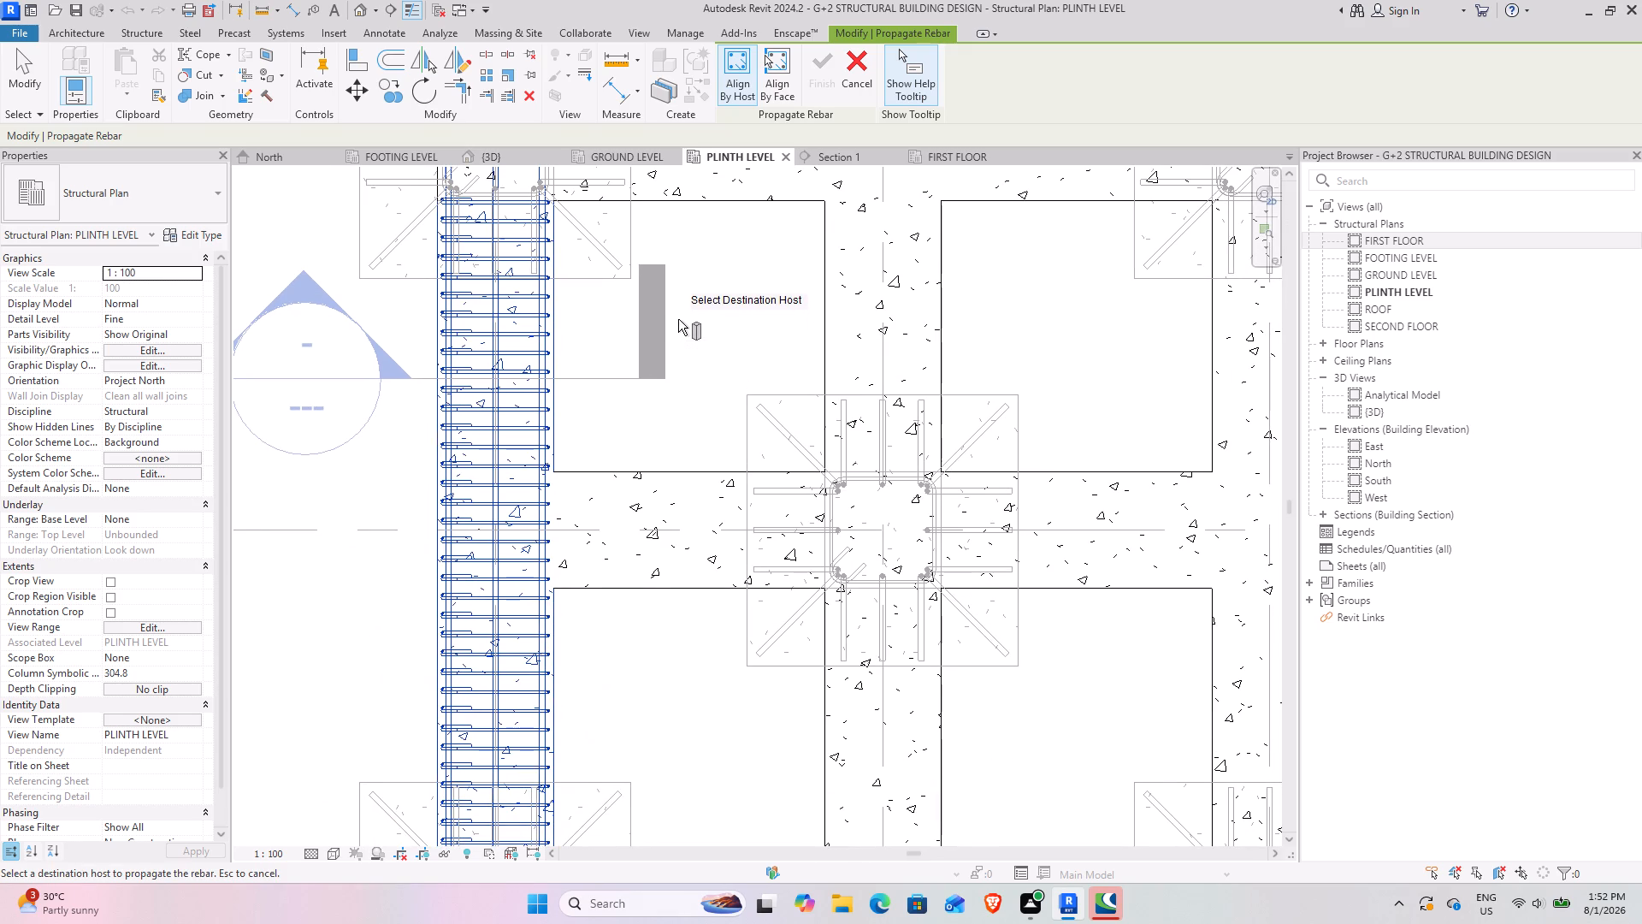
{"action": "scroll", "coordinate": [651, 555], "scroll_direction": "down", "scroll_amount": 3}
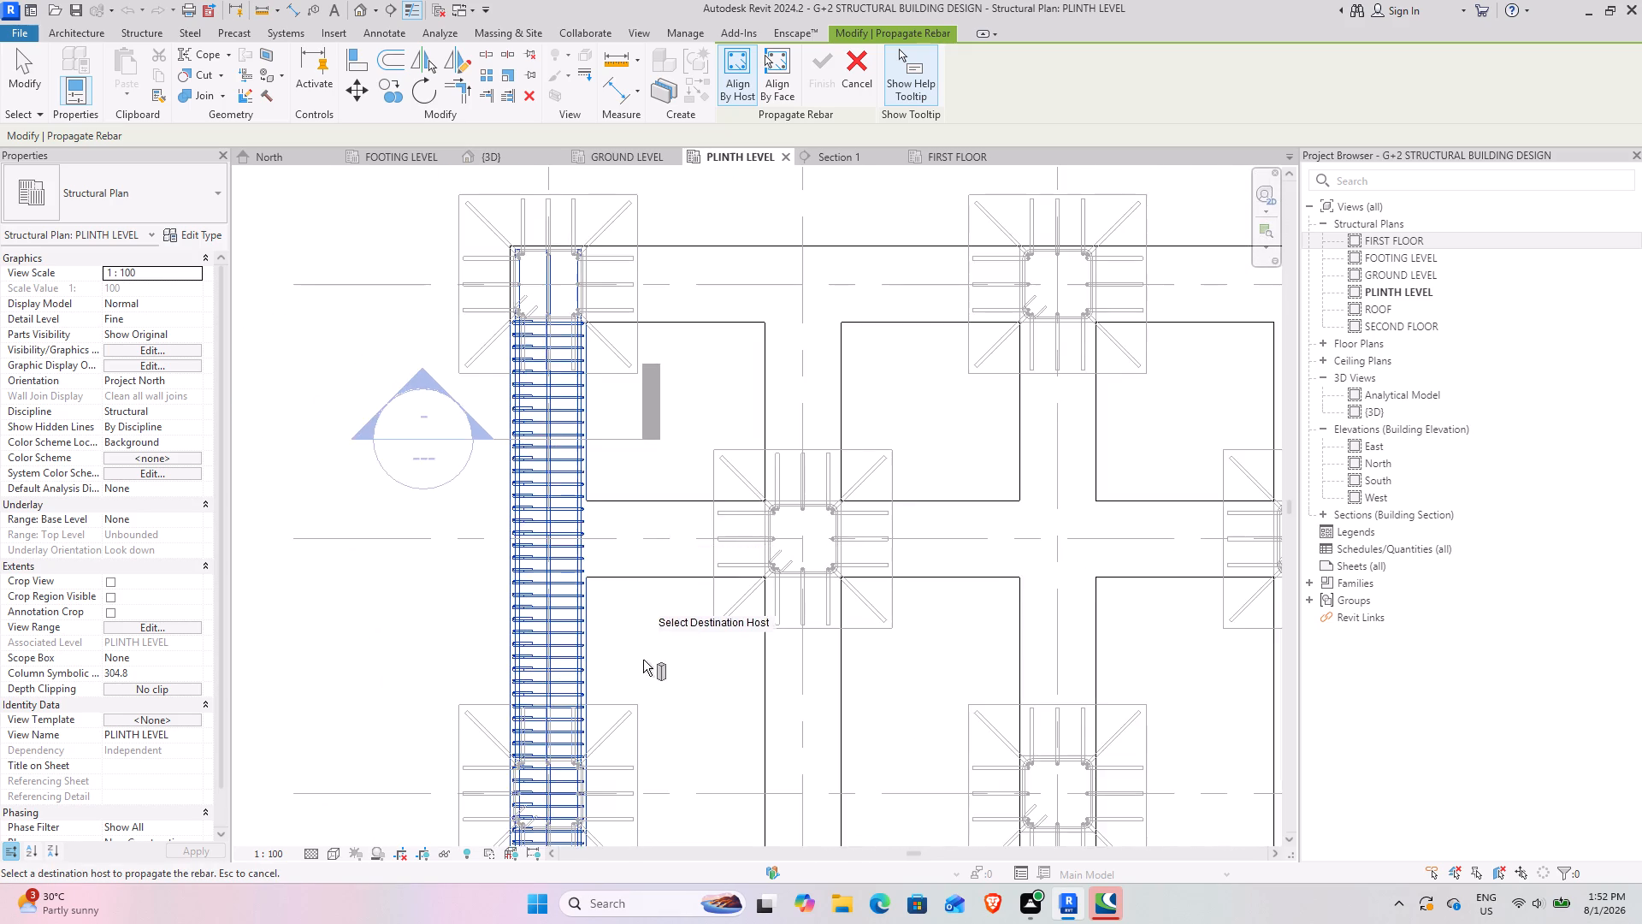
{"action": "middle_click_drag", "start_coordinate": [641, 663], "coordinate": [602, 464]}
{"action": "middle_click_drag", "start_coordinate": [540, 685], "coordinate": [523, 382]}
{"action": "middle_click_drag", "start_coordinate": [572, 652], "coordinate": [572, 510]}
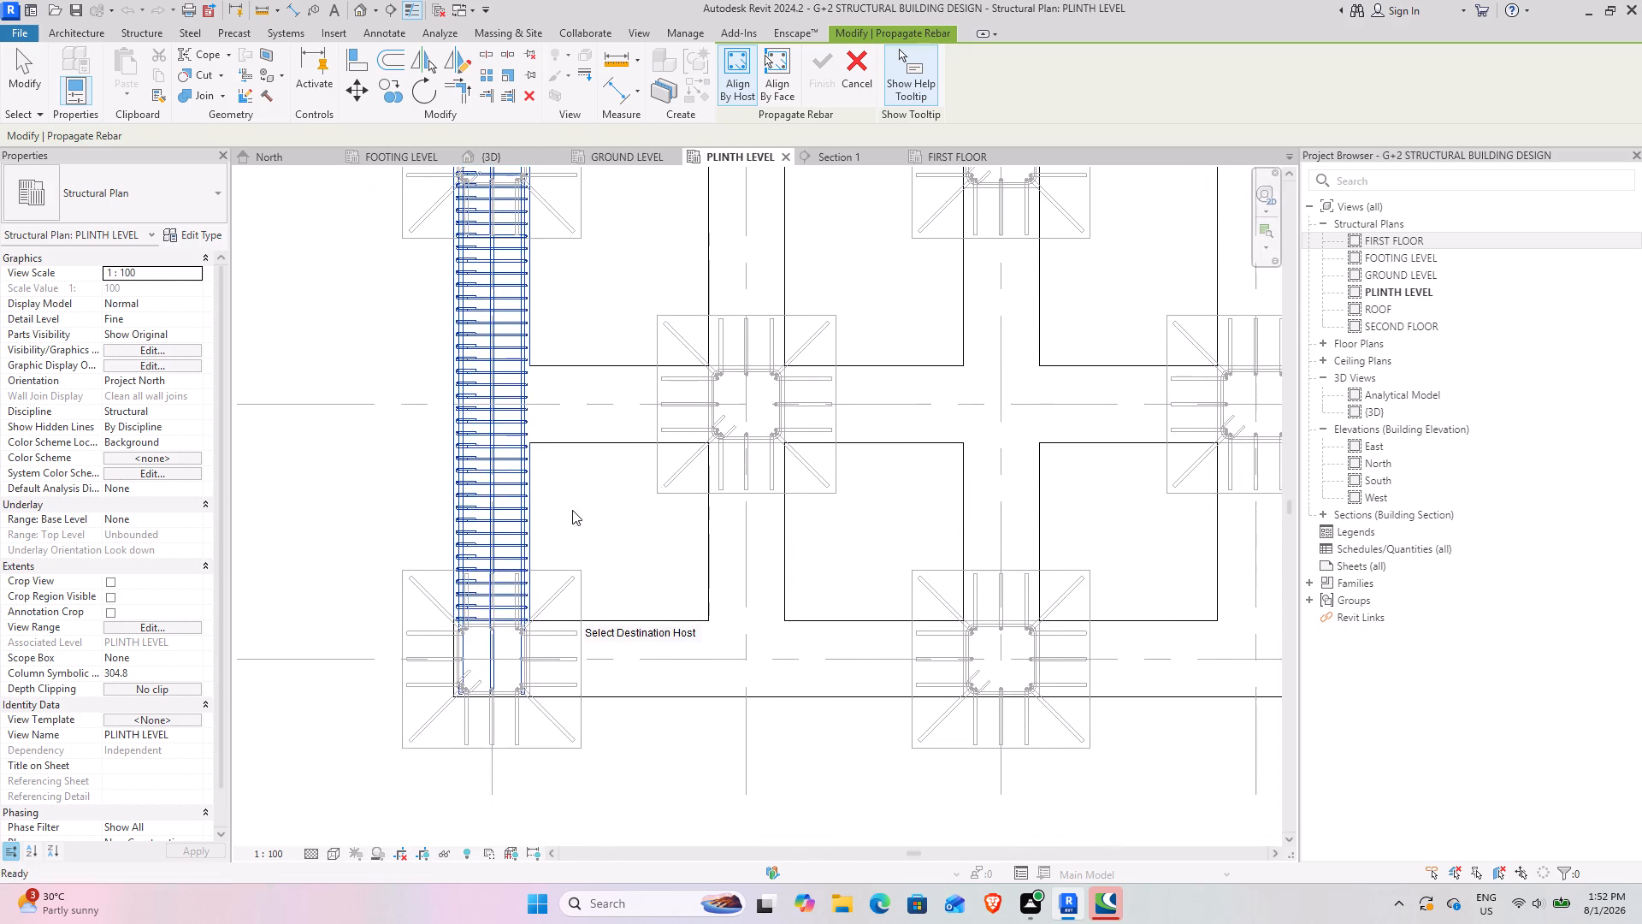
{"action": "scroll", "coordinate": [484, 700], "scroll_direction": "up", "scroll_amount": 8}
{"action": "scroll", "coordinate": [521, 620], "scroll_direction": "up", "scroll_amount": 1}
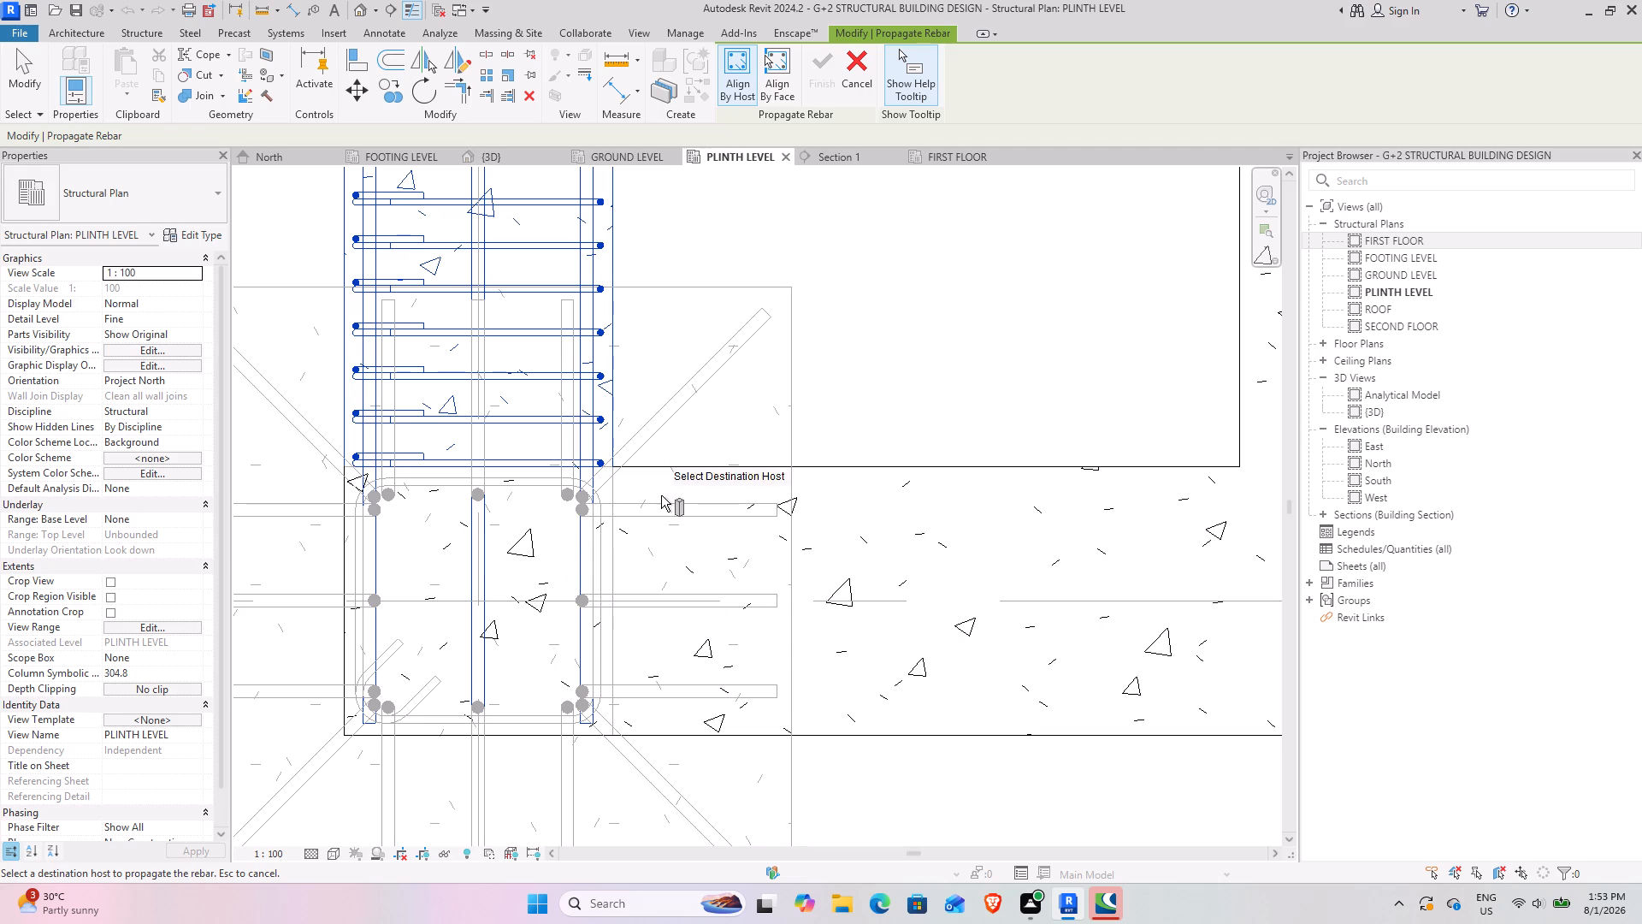
Pick the grid line 10 edge beam in 3D as a destination host for the propagated reinforcement.
{"action": "left_click", "coordinate": [511, 160]}
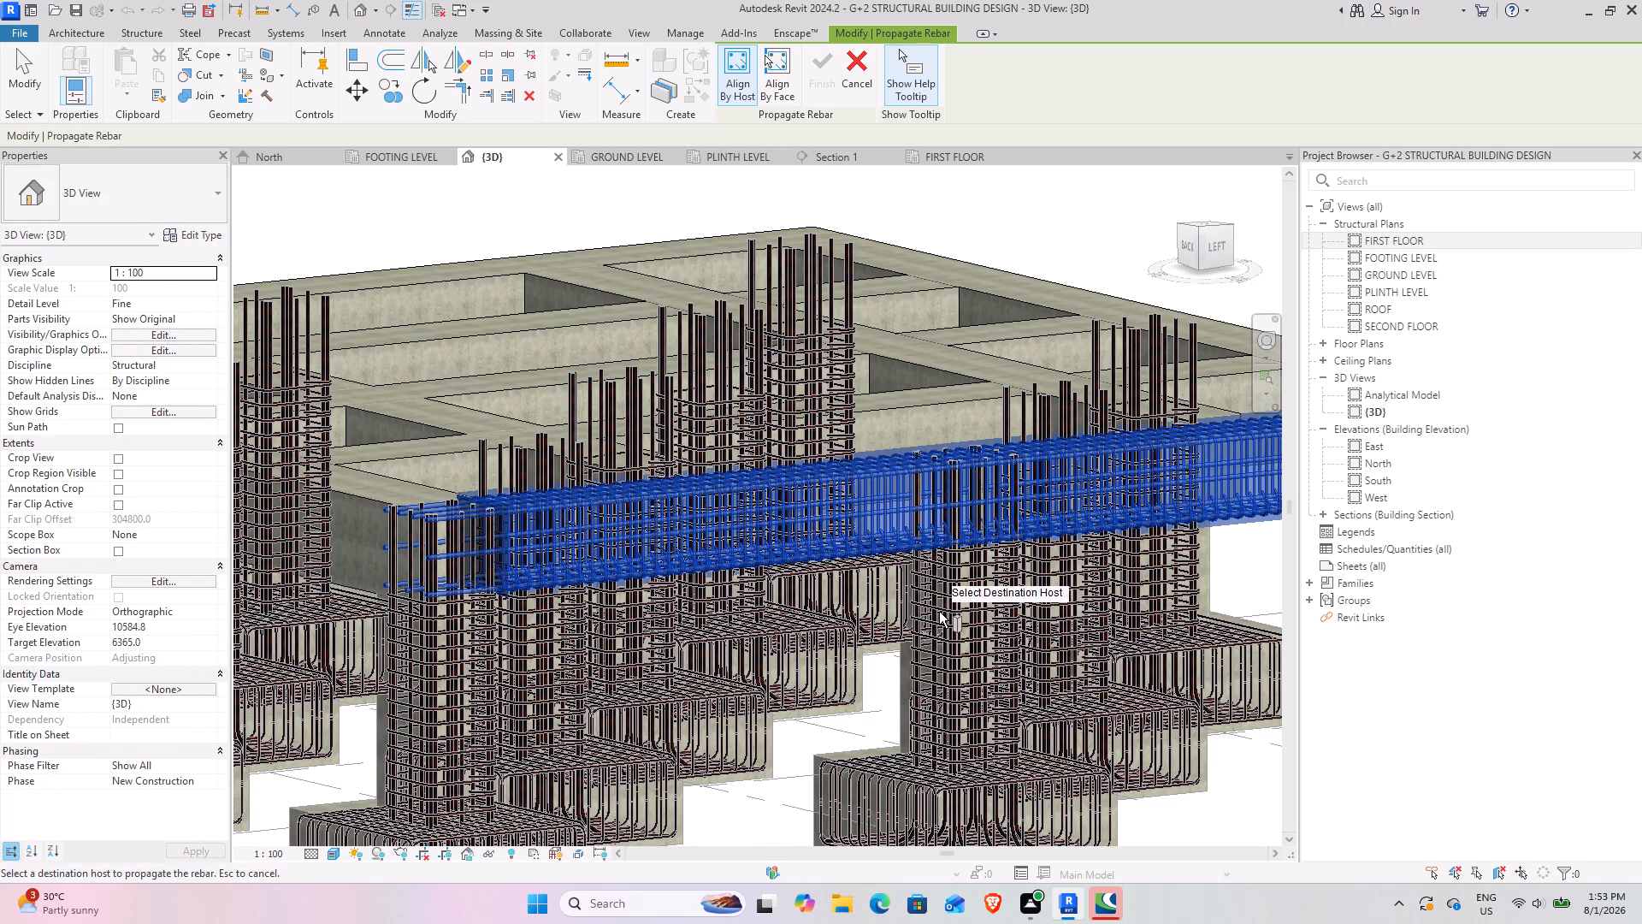
{"action": "middle_click_drag", "start_coordinate": [953, 609], "coordinate": [738, 588], "text": "shift"}
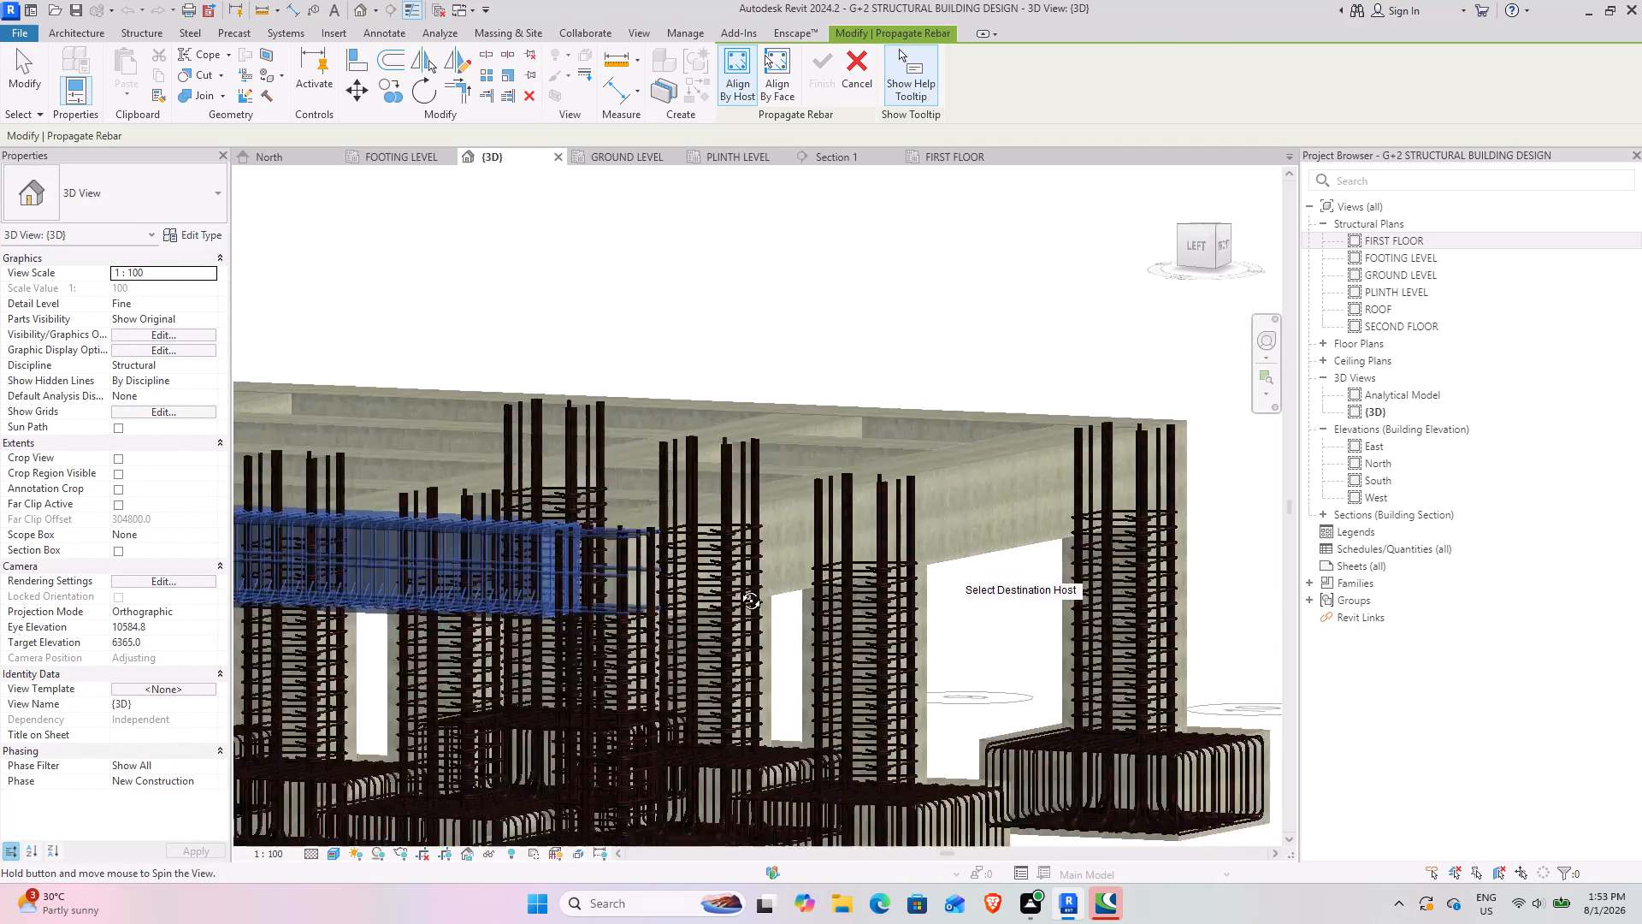
{"action": "middle_click_drag", "start_coordinate": [738, 588], "coordinate": [755, 593], "text": "shift"}
{"action": "scroll", "coordinate": [759, 628], "scroll_direction": "up", "scroll_amount": 2}
{"action": "middle_click_drag", "start_coordinate": [851, 589], "coordinate": [830, 595], "text": "shift"}
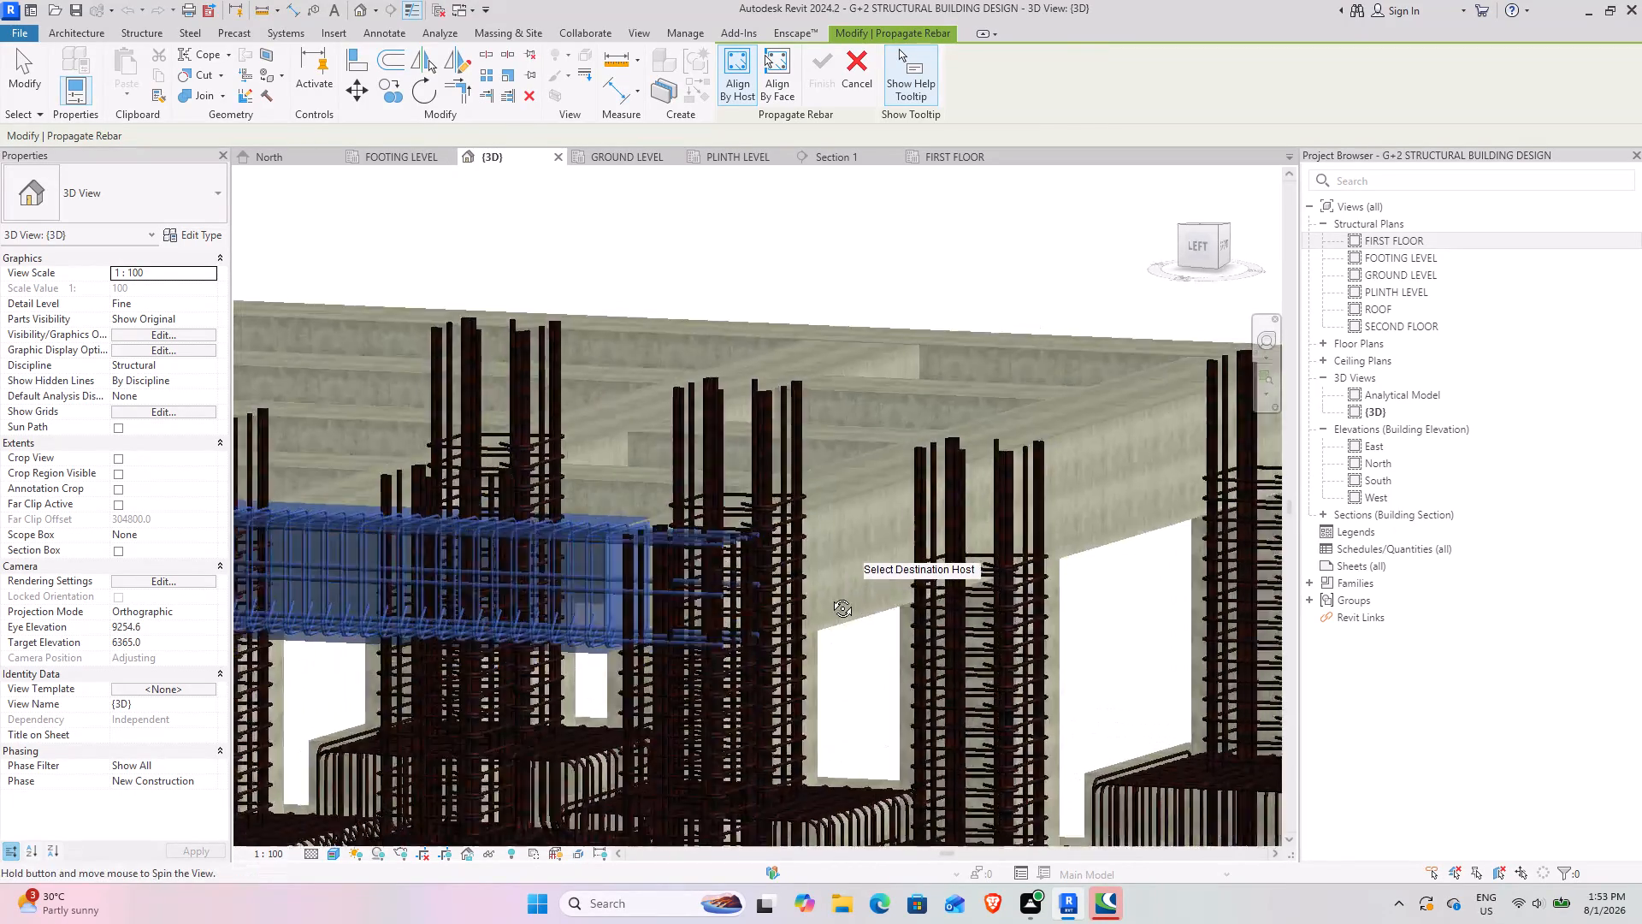
{"action": "middle_click_drag", "start_coordinate": [830, 595], "coordinate": [799, 614], "text": "shift"}
{"action": "scroll", "coordinate": [749, 619], "scroll_direction": "down", "scroll_amount": 2}
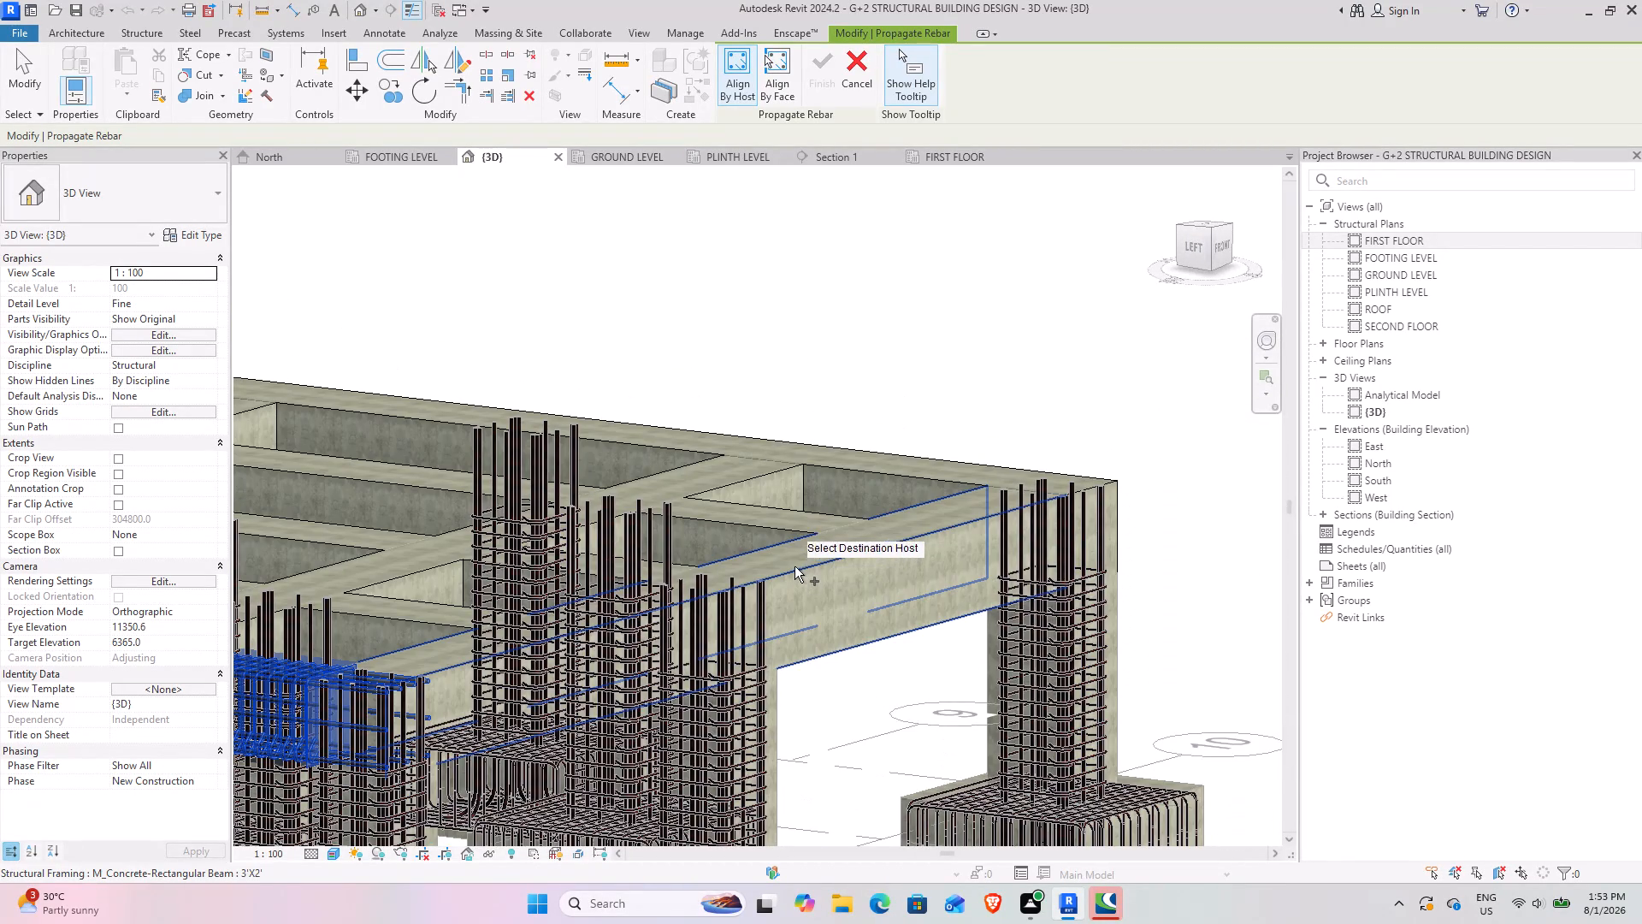
{"action": "left_click", "coordinate": [794, 566]}
Examine in 3D the propagated bars and stirrups along the grid line 10 edge beam and at its two corner joints.
{"action": "middle_click_drag", "start_coordinate": [816, 726], "coordinate": [741, 742], "text": "shift"}
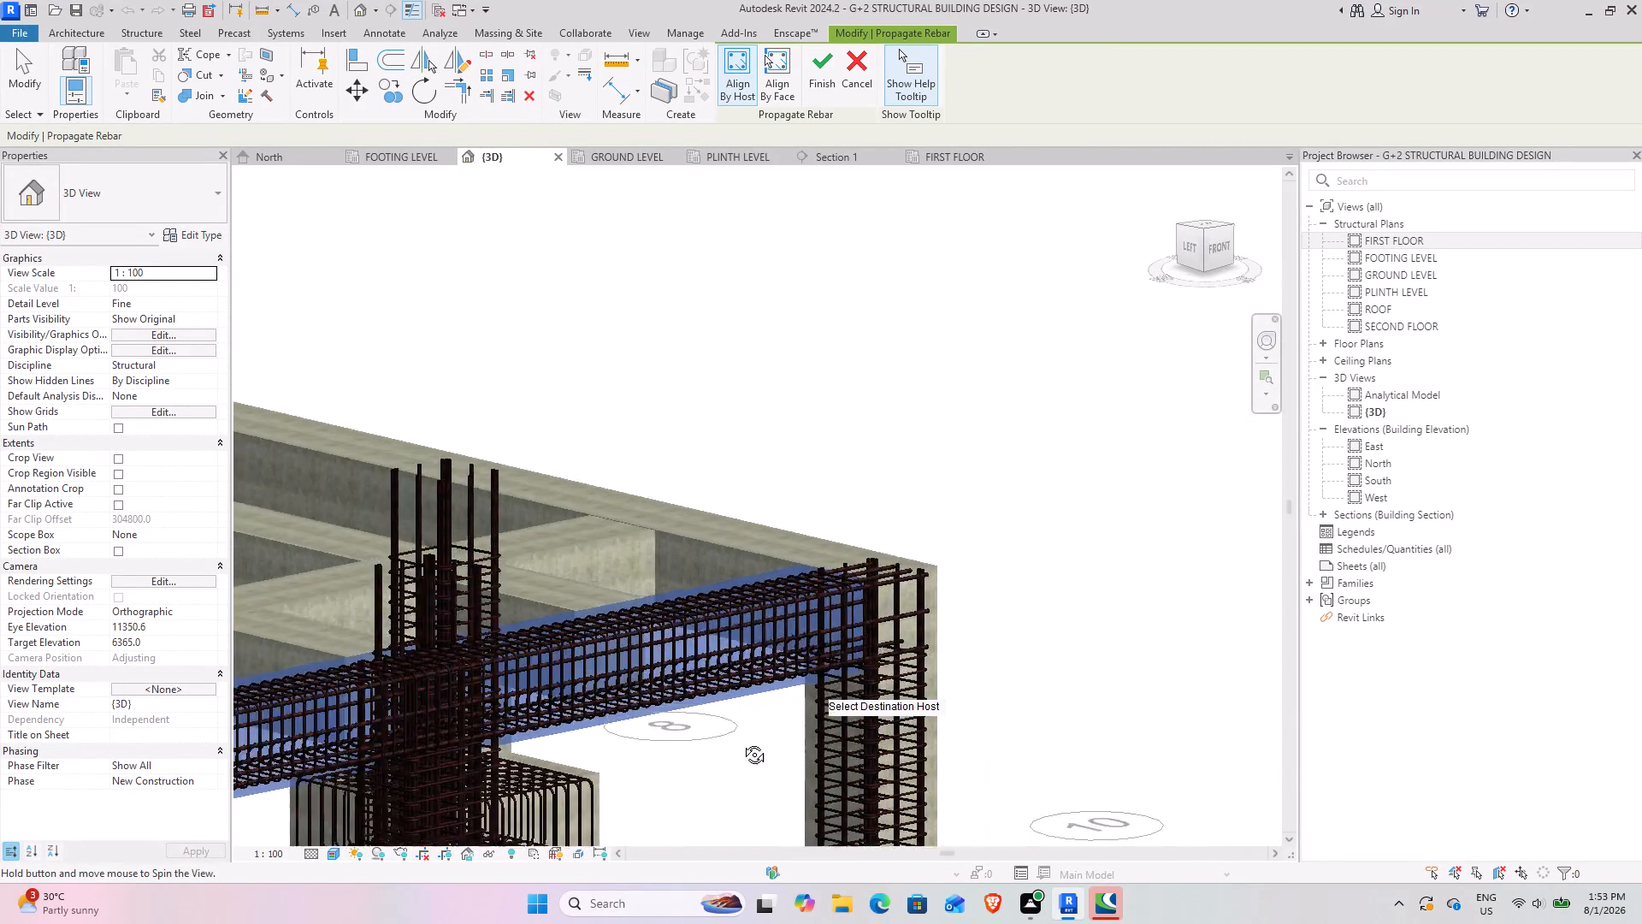
{"action": "middle_click_drag", "start_coordinate": [741, 742], "coordinate": [706, 749], "text": "shift"}
{"action": "scroll", "coordinate": [650, 666], "scroll_direction": "up", "scroll_amount": 3}
{"action": "scroll", "coordinate": [681, 783], "scroll_direction": "up", "scroll_amount": 1}
{"action": "middle_click_drag", "start_coordinate": [666, 784], "coordinate": [640, 788], "text": "shift"}
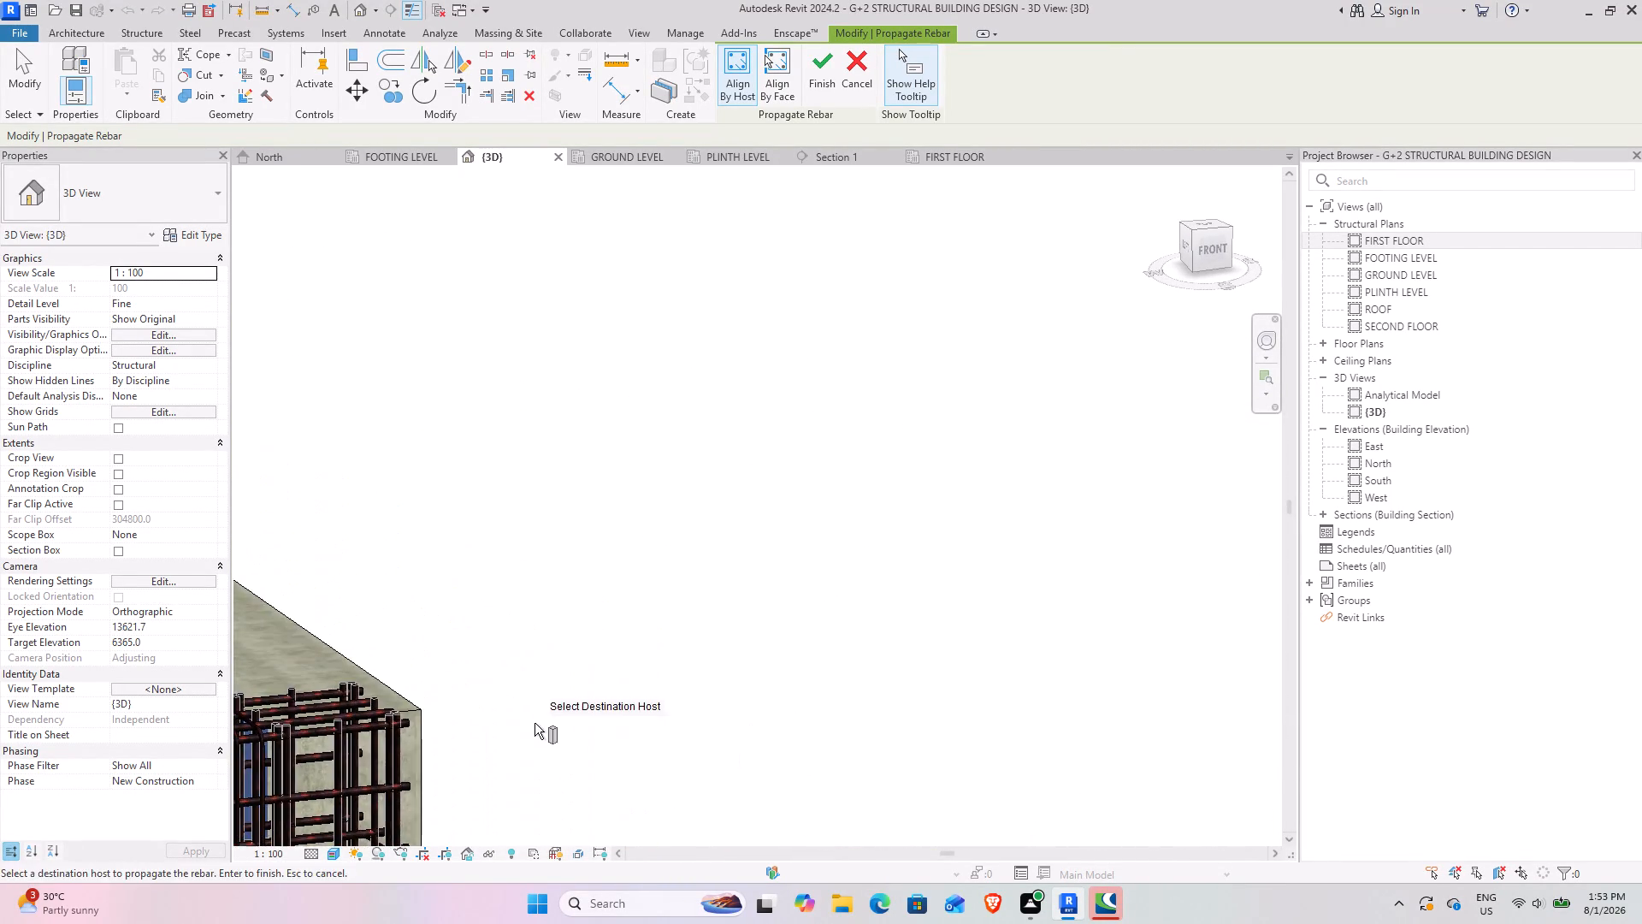
{"action": "middle_click_drag", "start_coordinate": [540, 708], "coordinate": [1079, 551]}
{"action": "middle_click_drag", "start_coordinate": [966, 671], "coordinate": [937, 683], "text": "shift"}
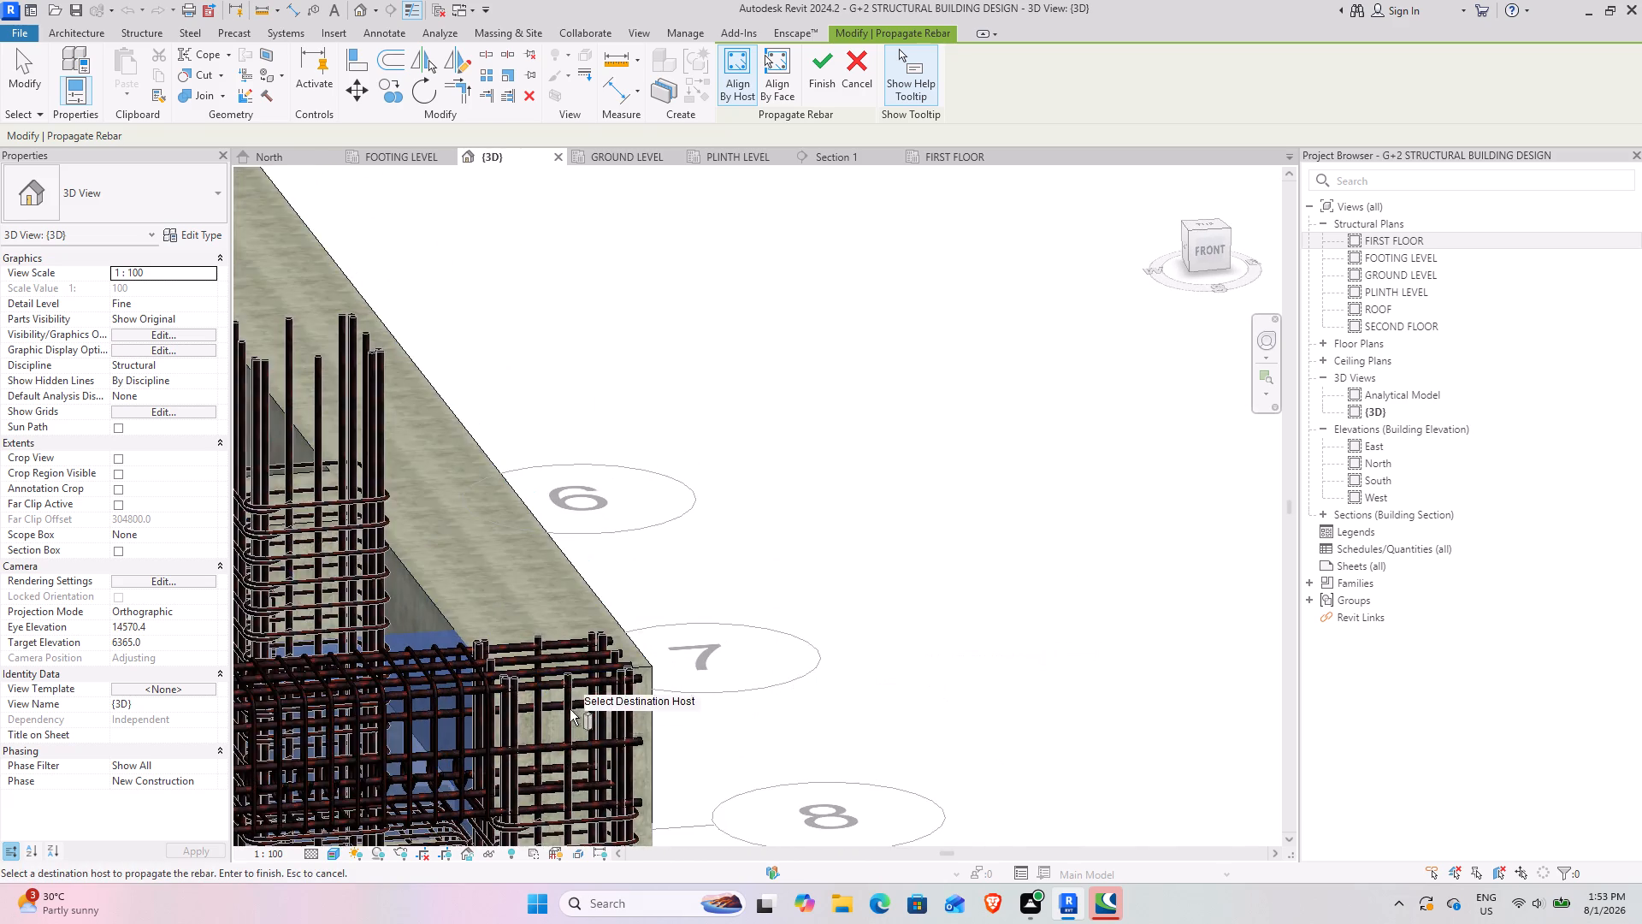
{"action": "scroll", "coordinate": [570, 707], "scroll_direction": "up", "scroll_amount": 2}
{"action": "middle_click_drag", "start_coordinate": [711, 751], "coordinate": [938, 599]}
{"action": "scroll", "coordinate": [893, 666], "scroll_direction": "down", "scroll_amount": 4}
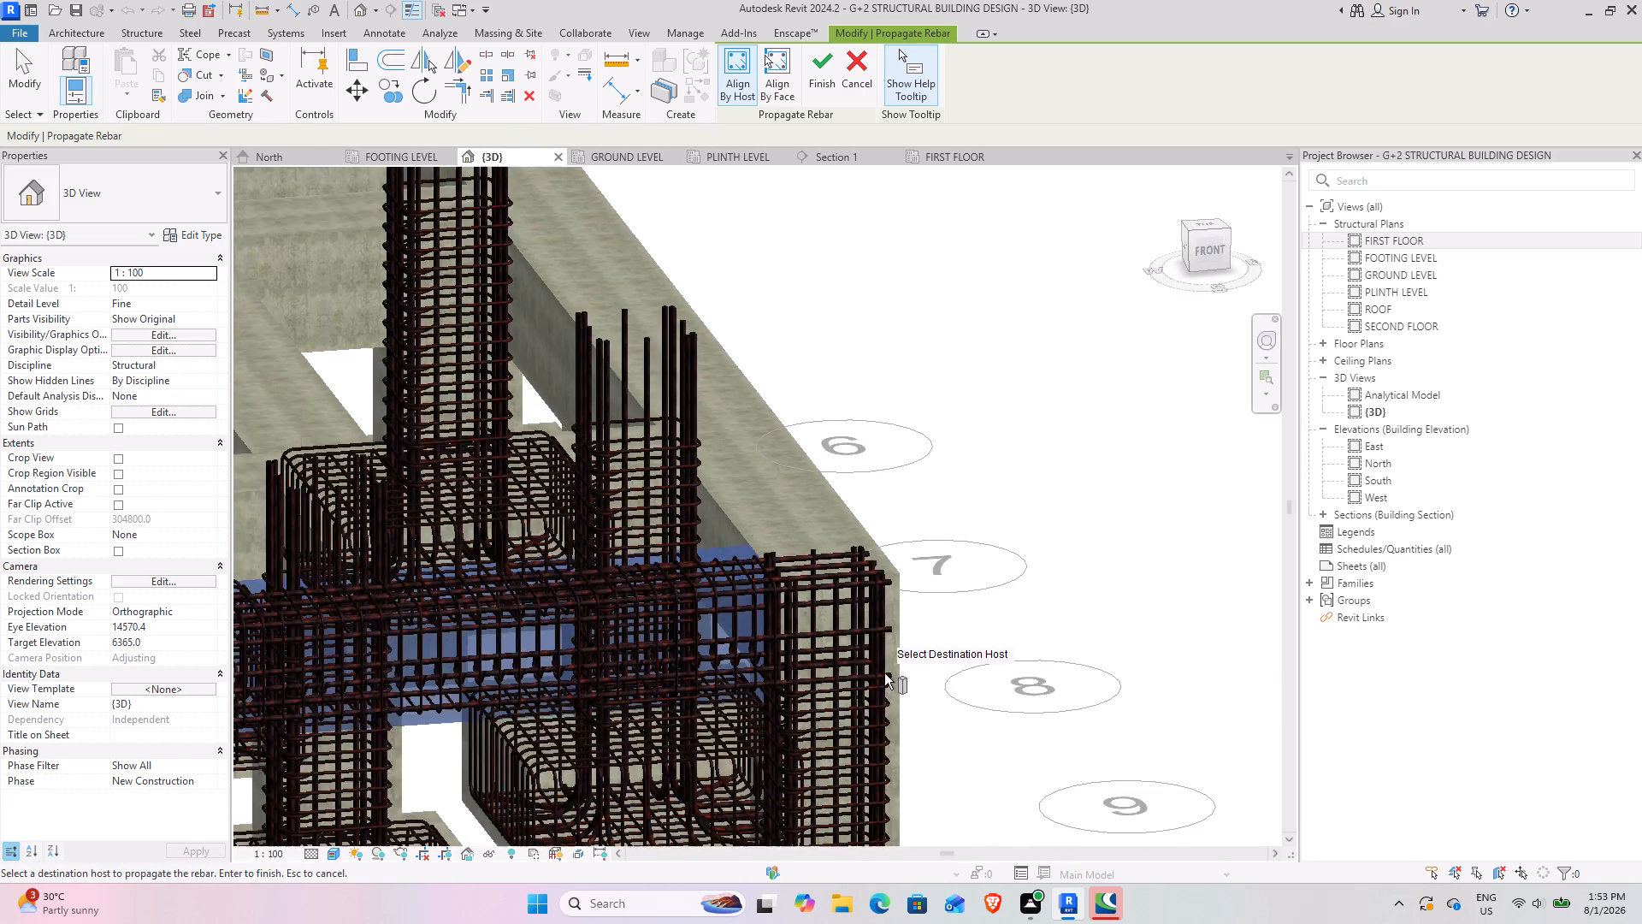
{"action": "scroll", "coordinate": [884, 673], "scroll_direction": "down", "scroll_amount": 4}
{"action": "middle_click_drag", "start_coordinate": [671, 719], "coordinate": [1308, 569]}
{"action": "scroll", "coordinate": [617, 525], "scroll_direction": "up", "scroll_amount": 6}
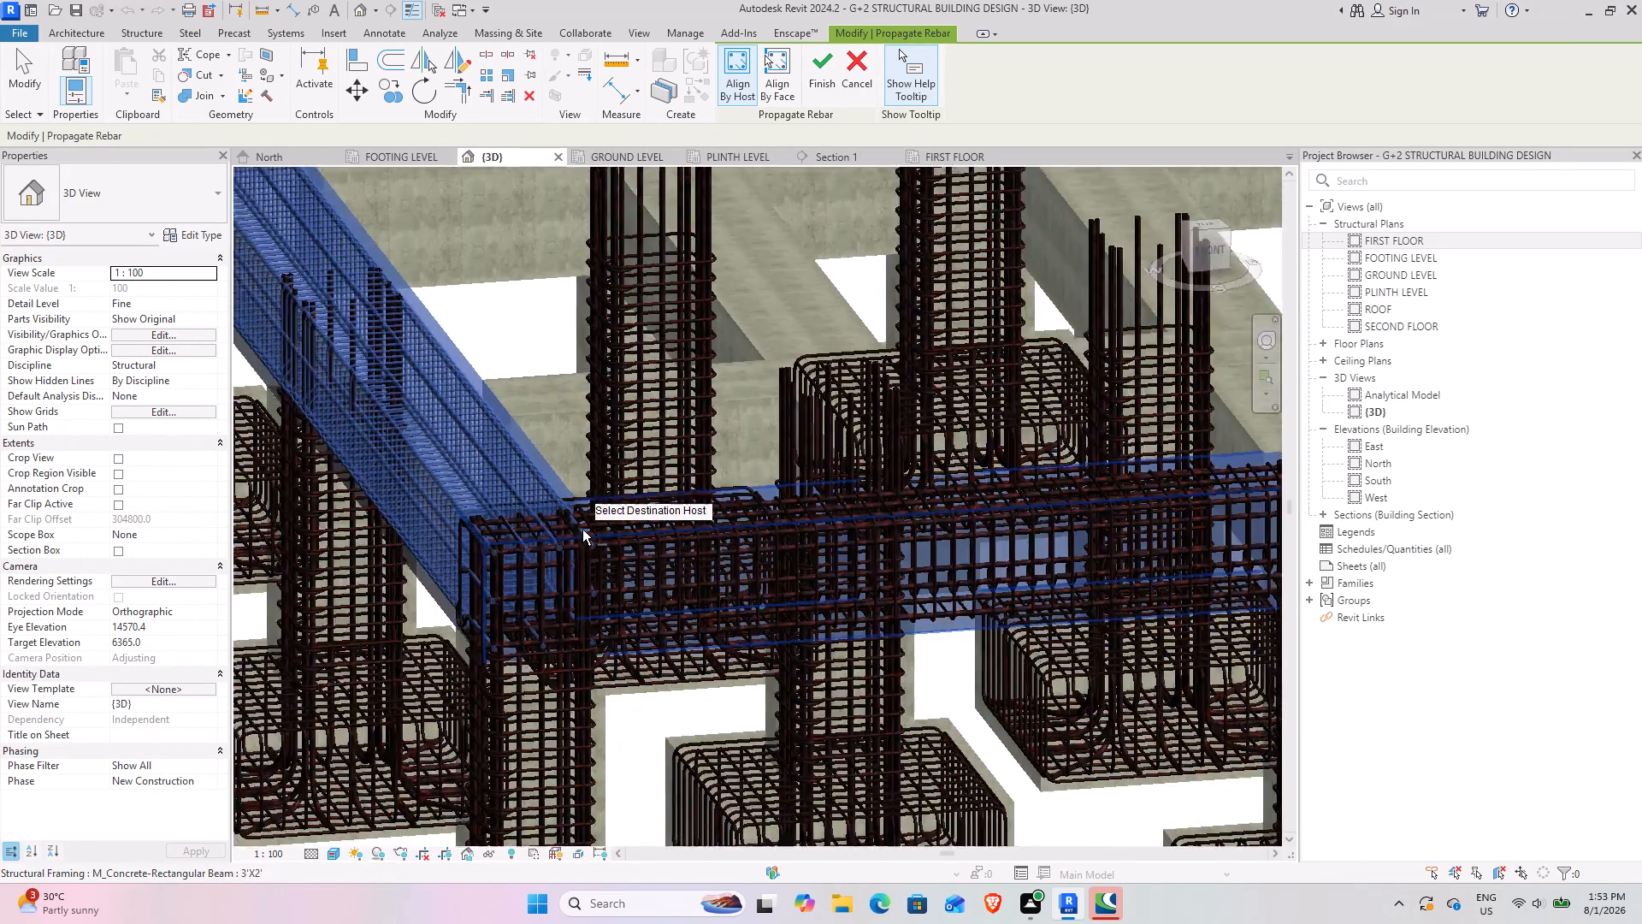
{"action": "scroll", "coordinate": [582, 530], "scroll_direction": "up", "scroll_amount": 1}
{"action": "scroll", "coordinate": [823, 635], "scroll_direction": "down", "scroll_amount": 14}
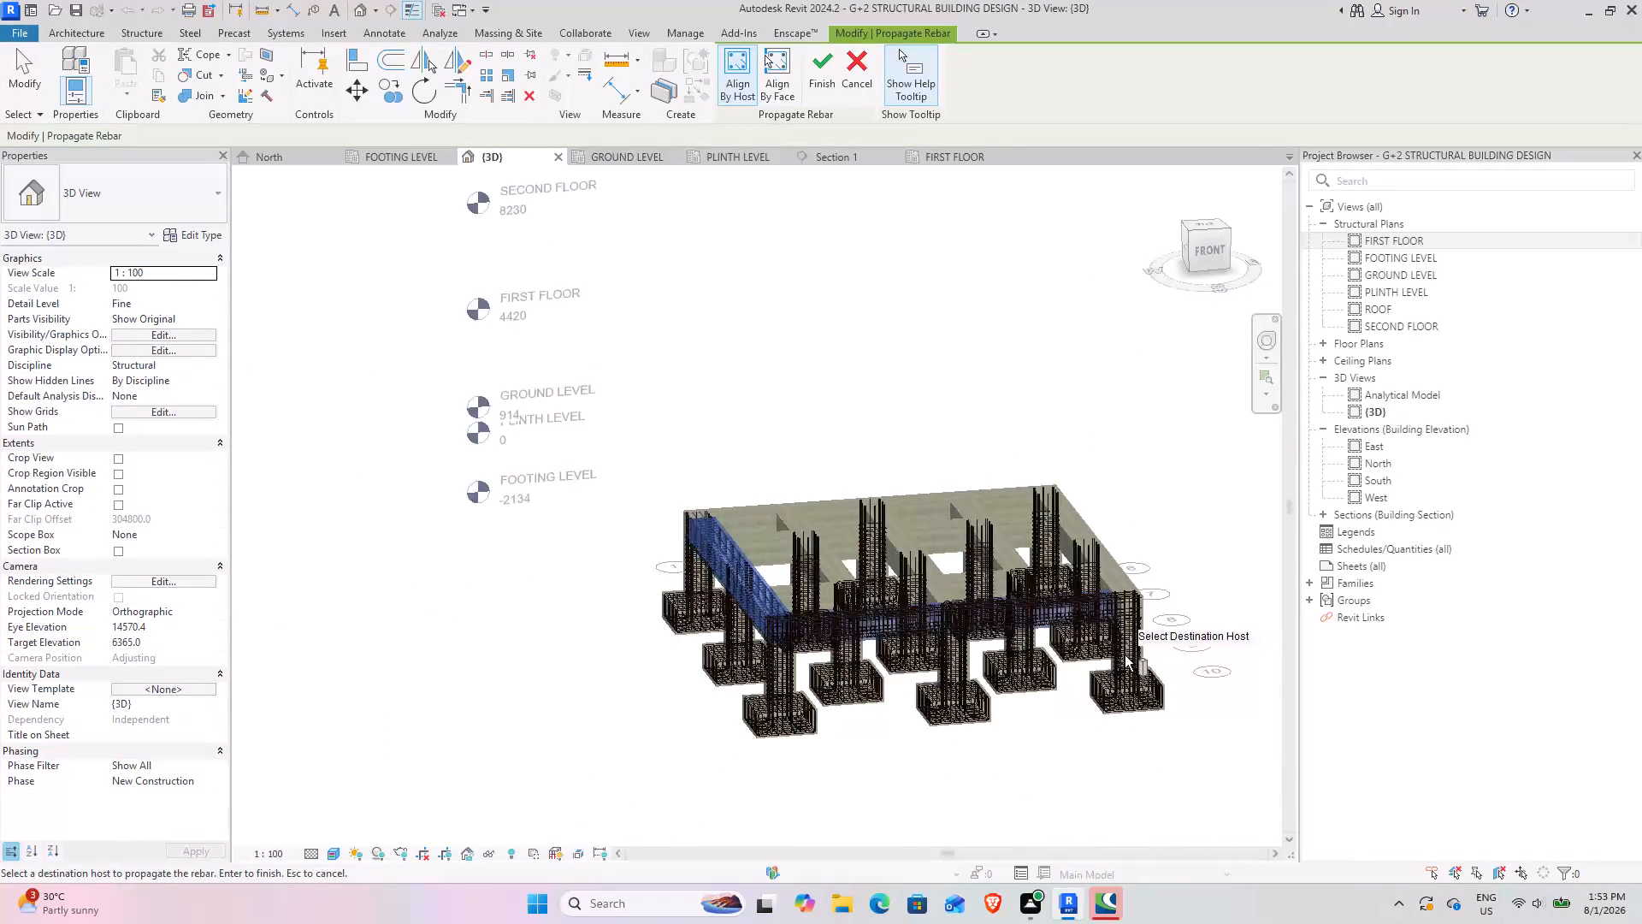
Add the grid line 5 edge beam as a destination host for the propagated reinforcement.
{"action": "middle_click_drag", "start_coordinate": [1121, 655], "coordinate": [662, 655]}
{"action": "scroll", "coordinate": [617, 524], "scroll_direction": "up", "scroll_amount": 3}
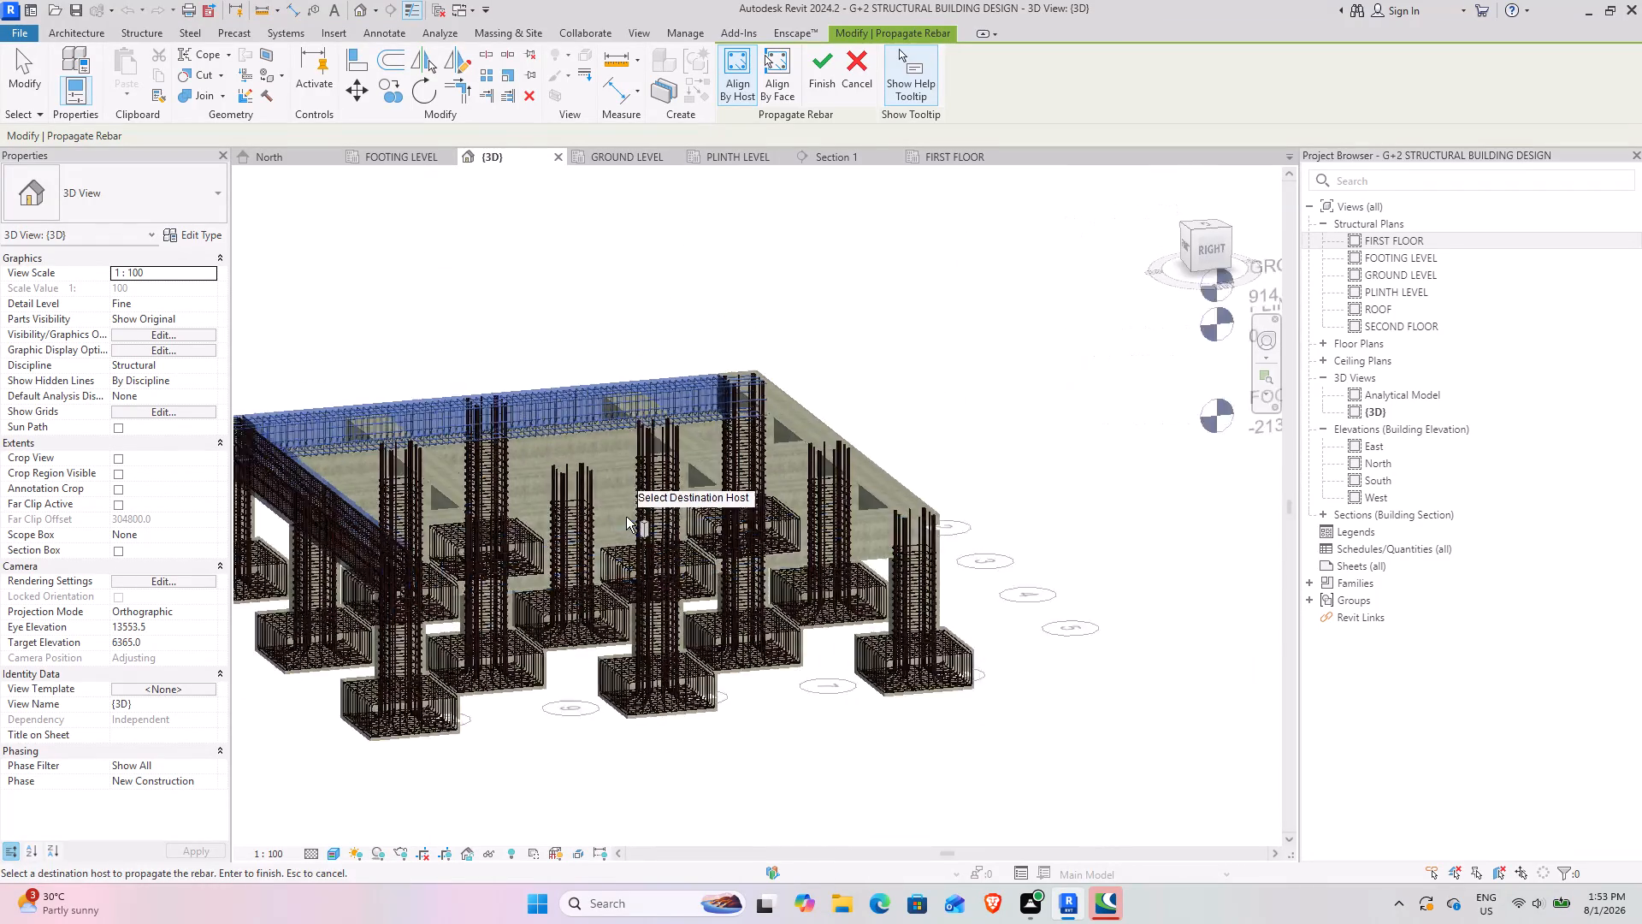
{"action": "scroll", "coordinate": [626, 517], "scroll_direction": "up", "scroll_amount": 5}
{"action": "left_click", "coordinate": [605, 566]}
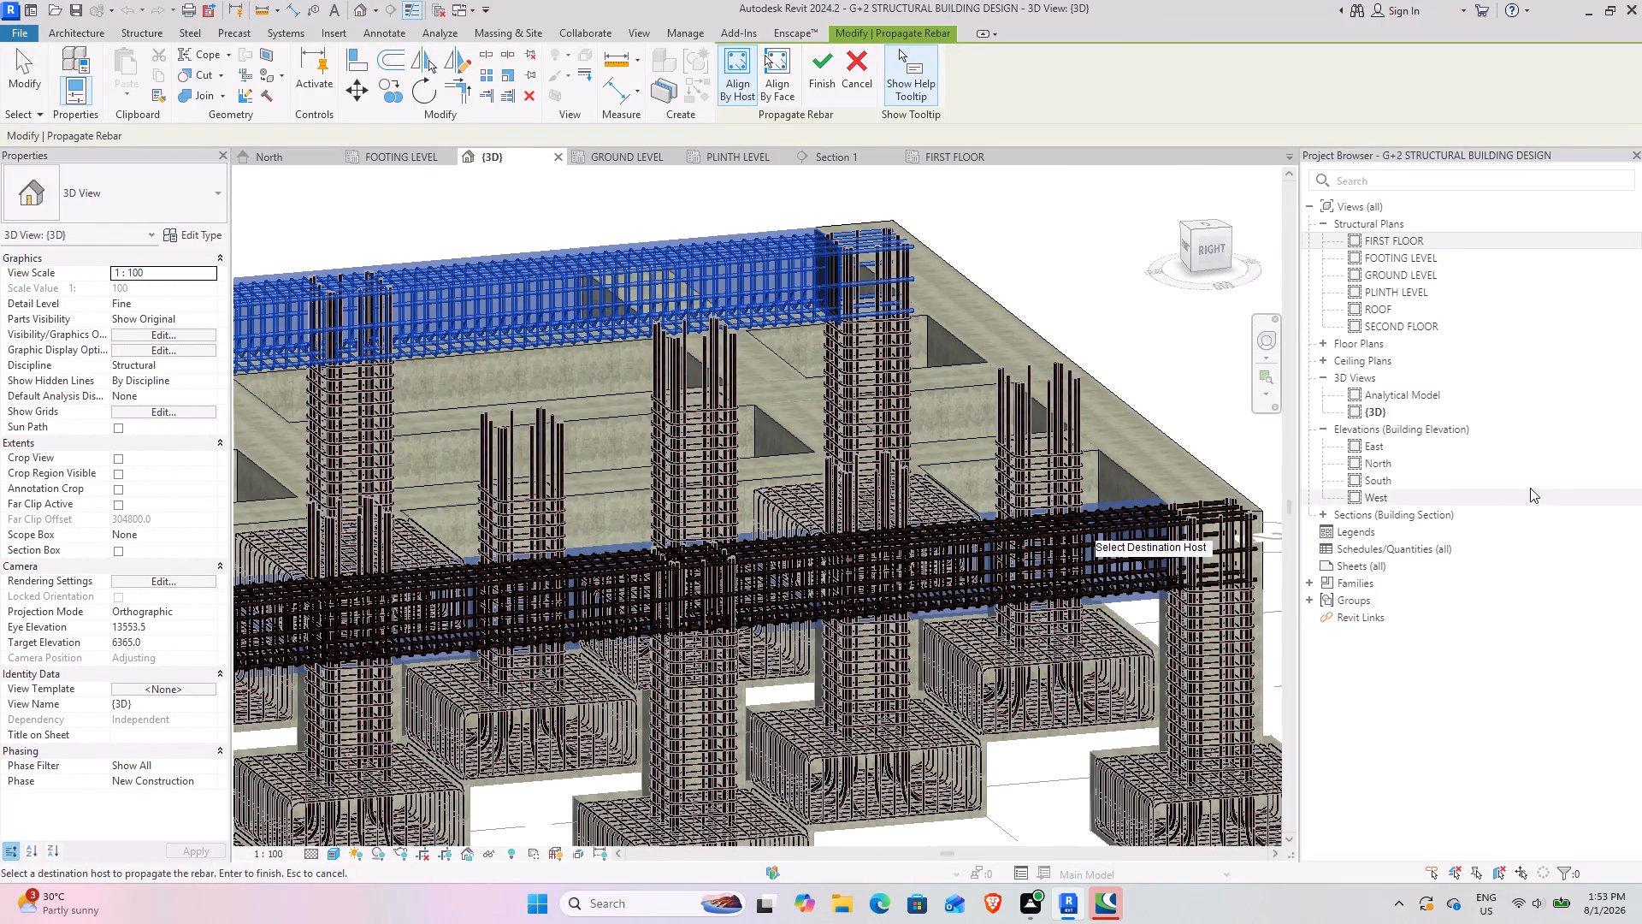
Add the grid line 6 edge beam segment between grid lines 3 and 5 as a destination host for the propagated reinforcement.
{"action": "scroll", "coordinate": [1248, 516], "scroll_direction": "up", "scroll_amount": 7}
{"action": "scroll", "coordinate": [1083, 631], "scroll_direction": "down", "scroll_amount": 9}
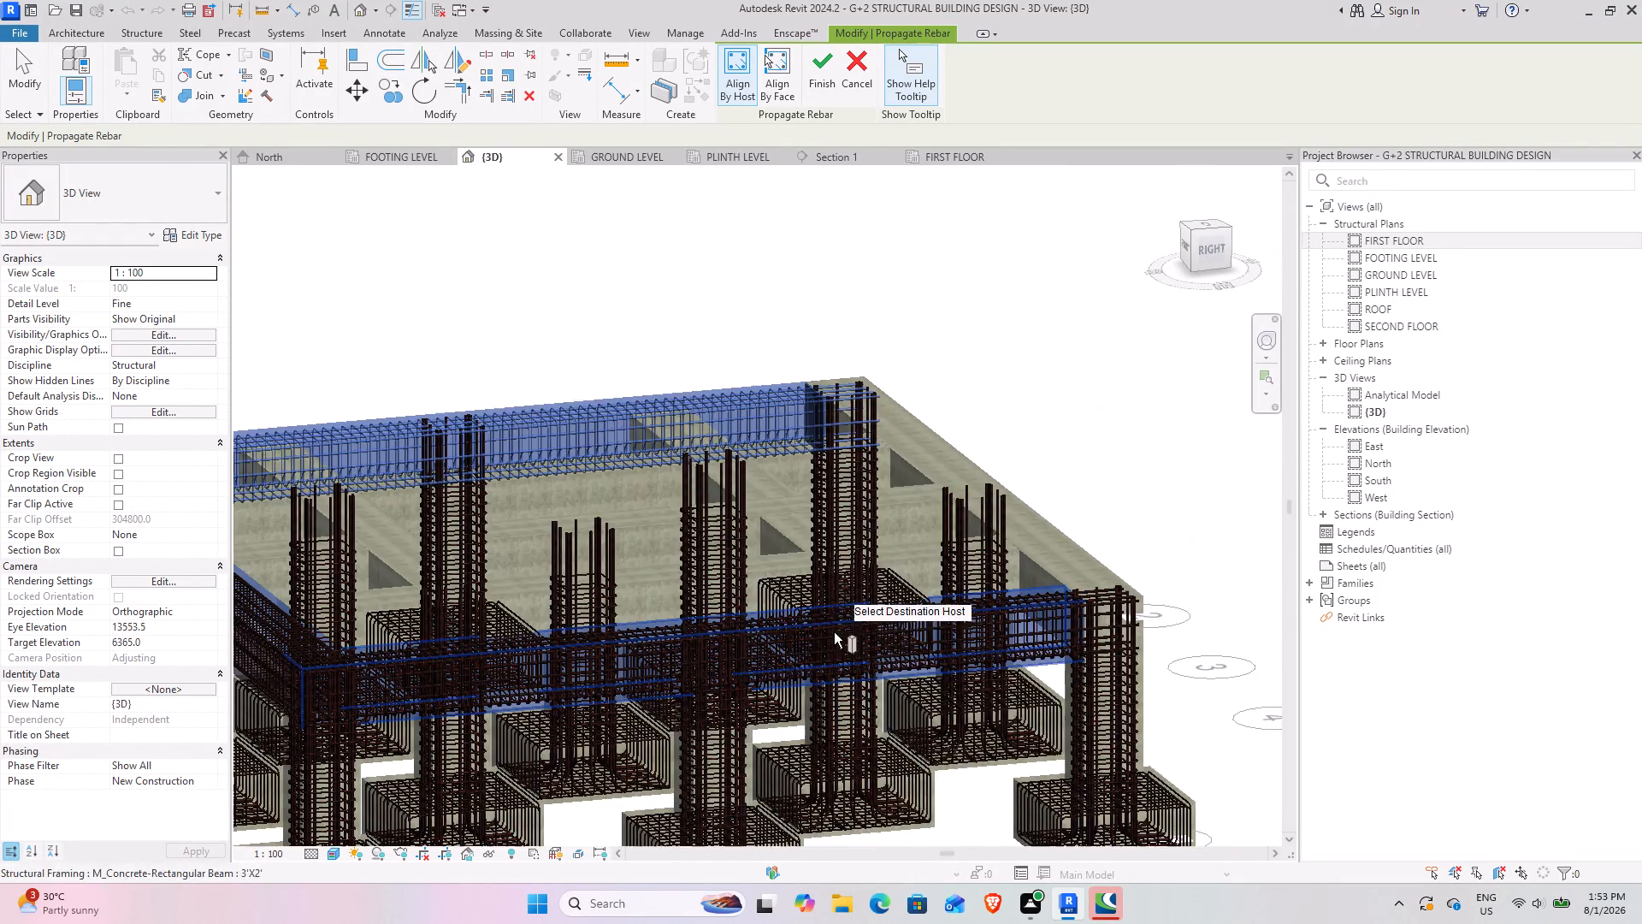
{"action": "middle_click_drag", "start_coordinate": [829, 632], "coordinate": [1235, 518]}
{"action": "scroll", "coordinate": [803, 531], "scroll_direction": "up", "scroll_amount": 8}
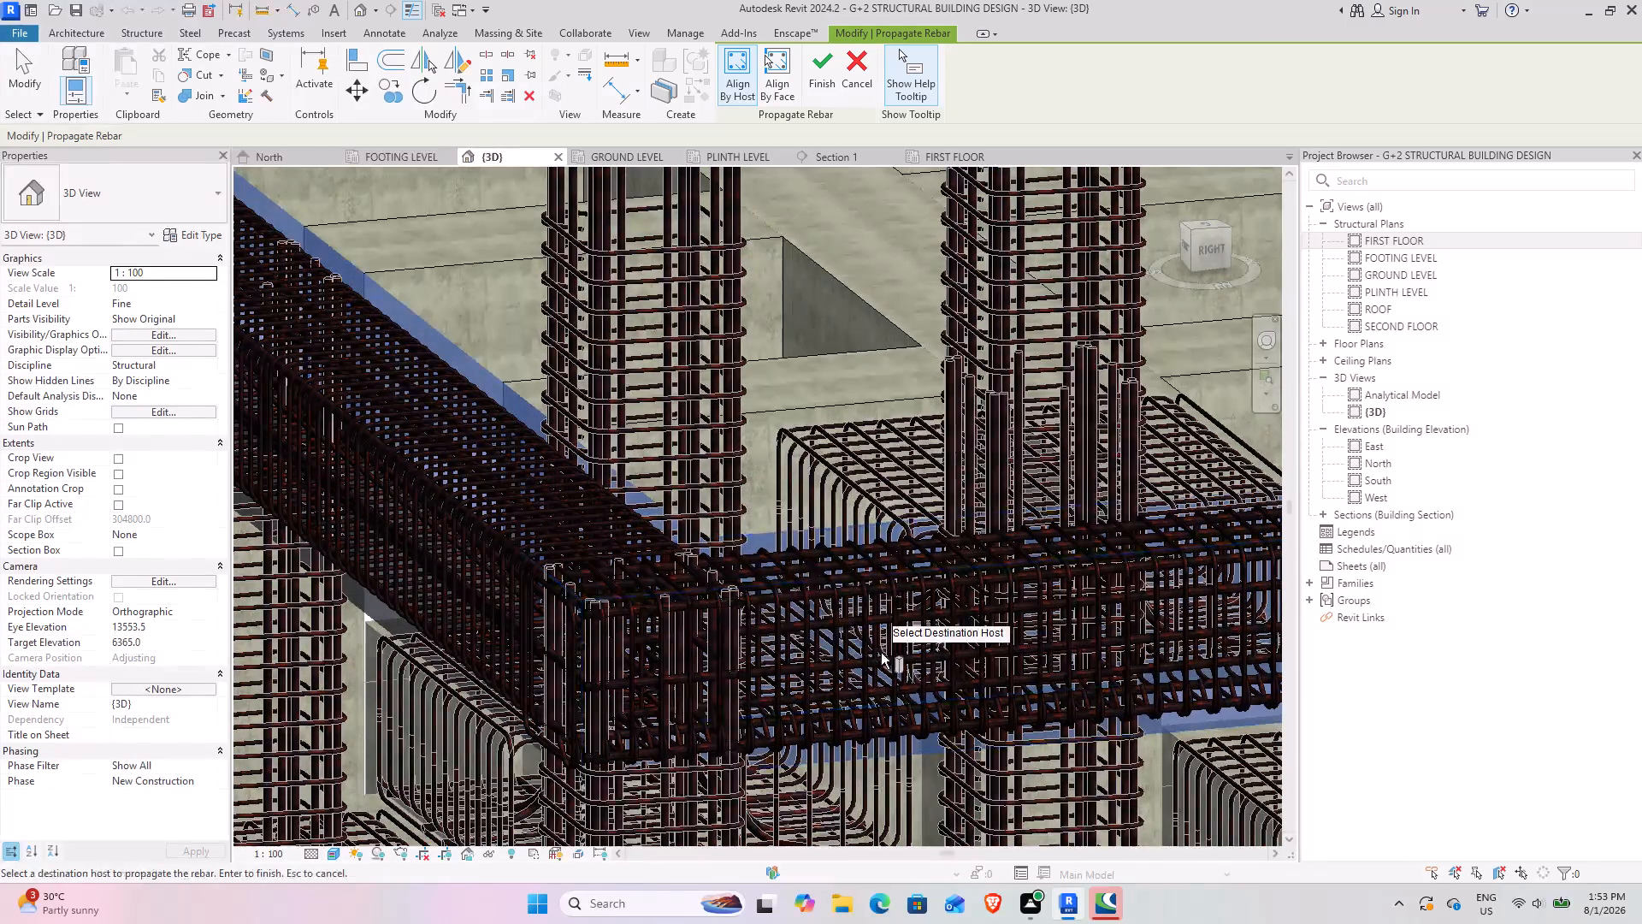
{"action": "scroll", "coordinate": [859, 612], "scroll_direction": "down", "scroll_amount": 9}
{"action": "middle_click_drag", "start_coordinate": [983, 657], "coordinate": [752, 670], "text": "shift"}
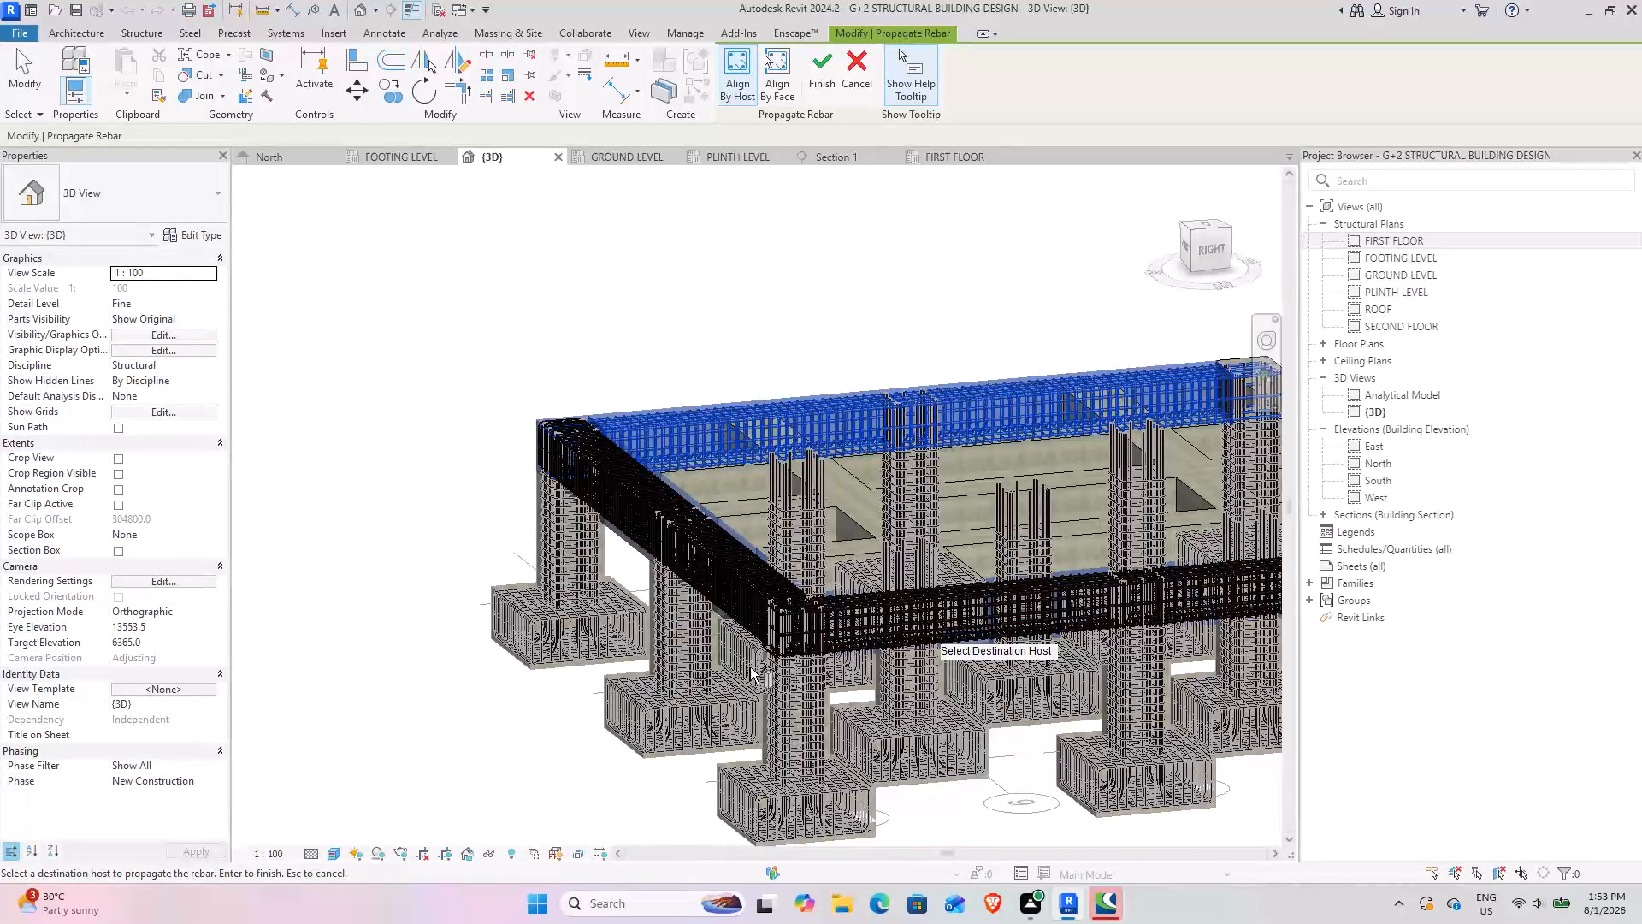
{"action": "middle_click_drag", "start_coordinate": [1060, 660], "coordinate": [816, 706], "text": "shift"}
{"action": "middle_click_drag", "start_coordinate": [1161, 653], "coordinate": [701, 666]}
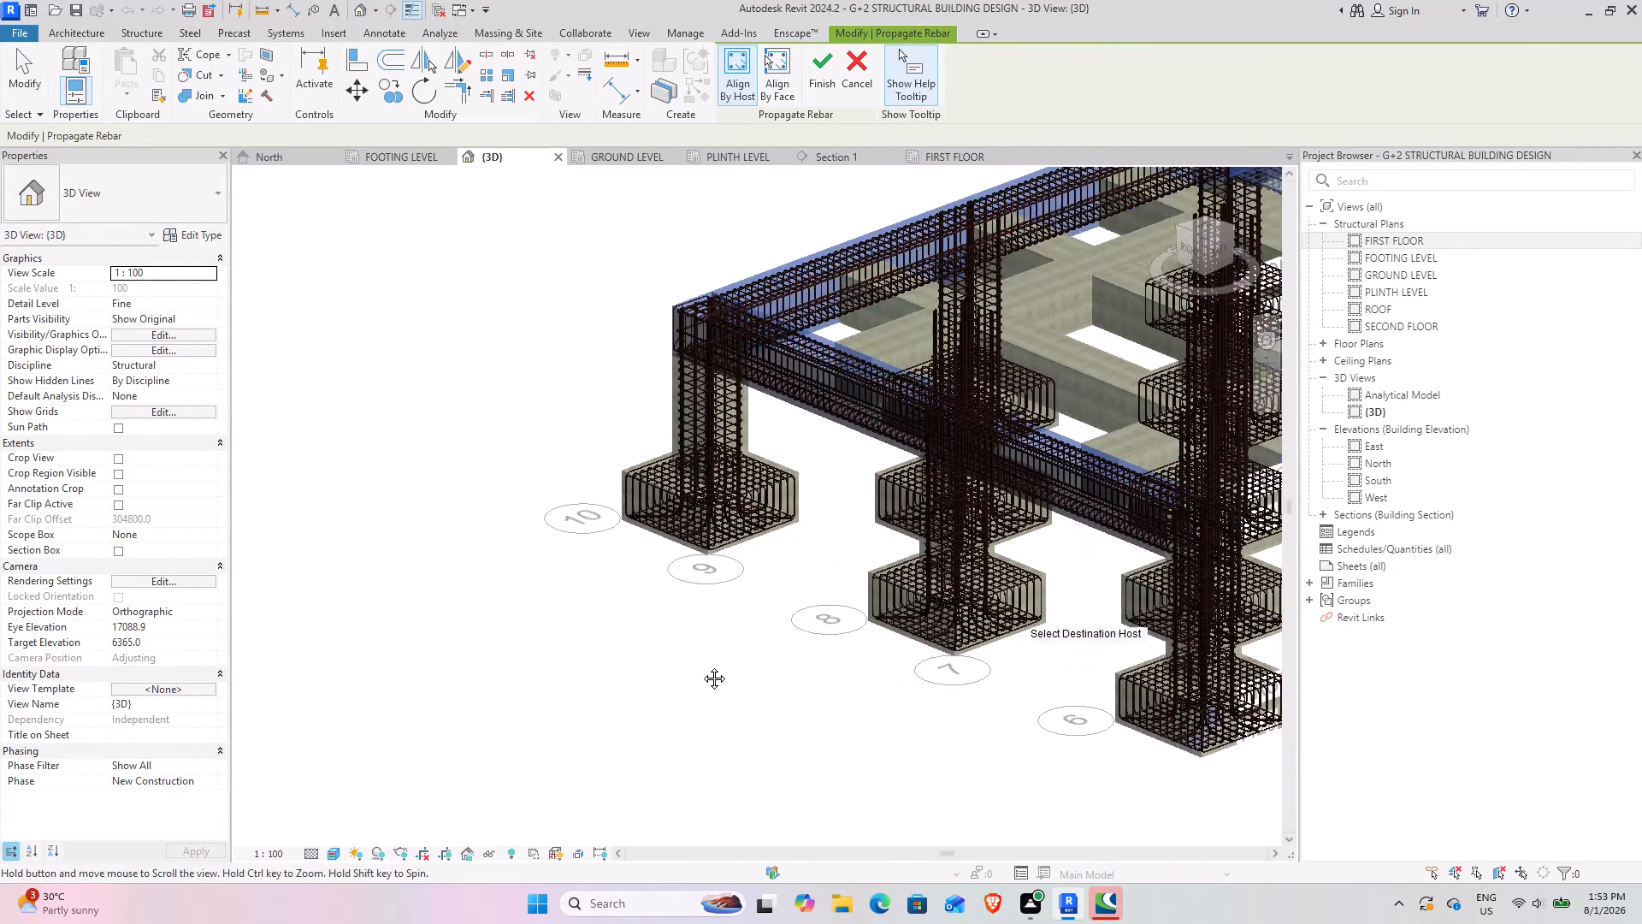
{"action": "middle_click_drag", "start_coordinate": [701, 666], "coordinate": [674, 660]}
{"action": "middle_click_drag", "start_coordinate": [954, 645], "coordinate": [662, 682]}
{"action": "scroll", "coordinate": [734, 492], "scroll_direction": "up", "scroll_amount": 8}
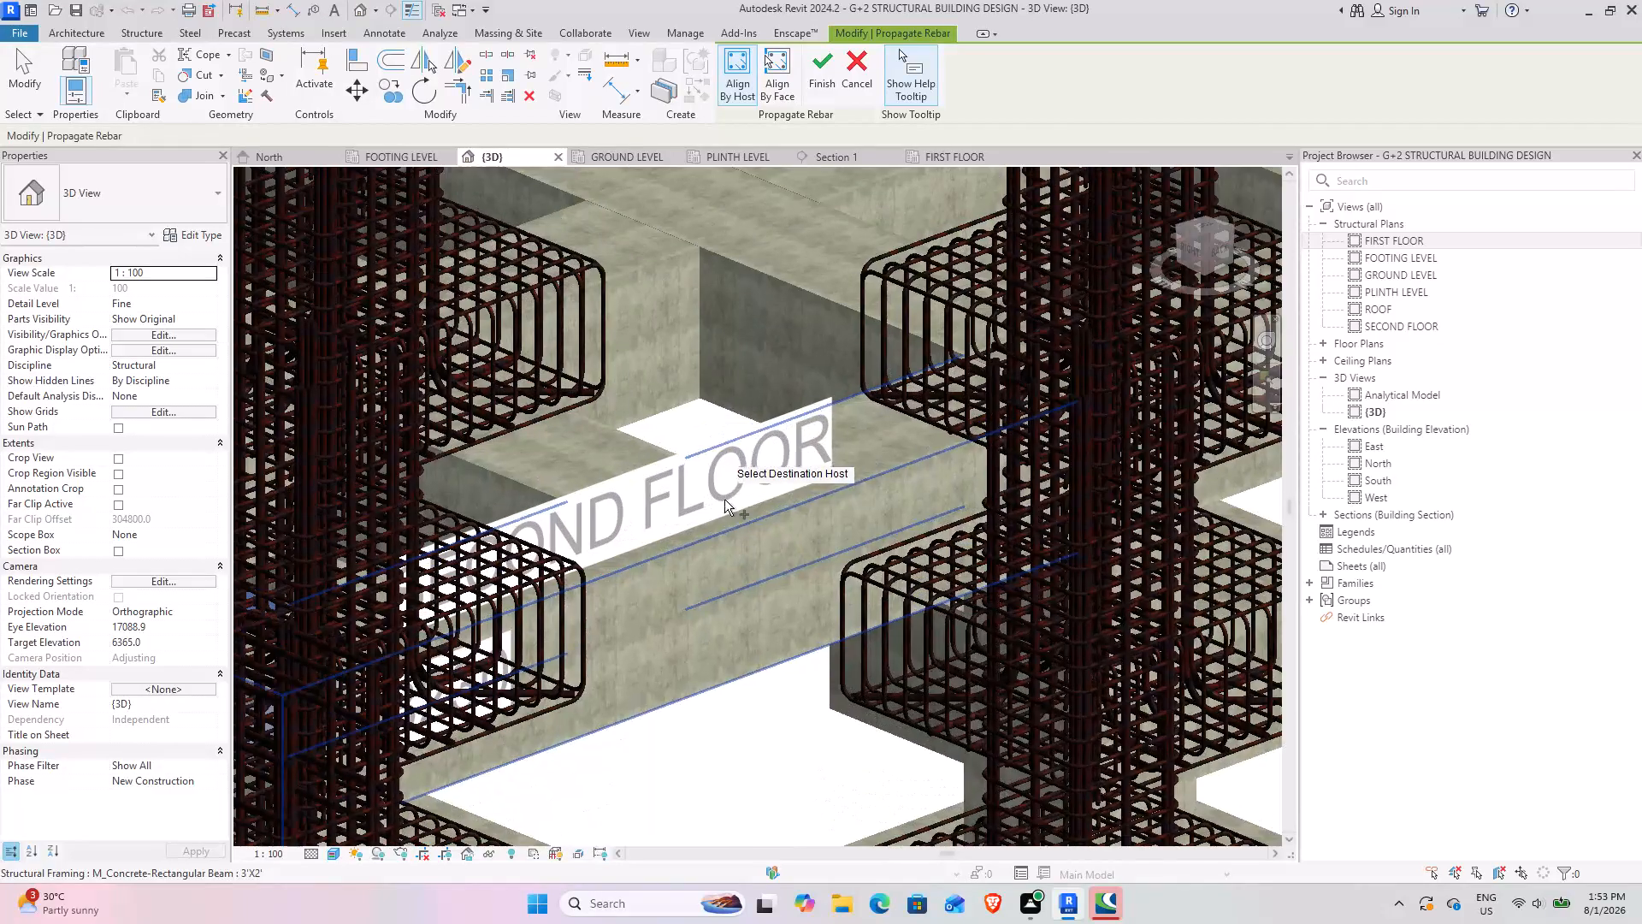
{"action": "left_click", "coordinate": [723, 536]}
Examine in 3D the propagated bars and stirrups on the grid line 6 edge beam, including the stretch between grid lines 1 and 3.
{"action": "scroll", "coordinate": [747, 640], "scroll_direction": "down", "scroll_amount": 2}
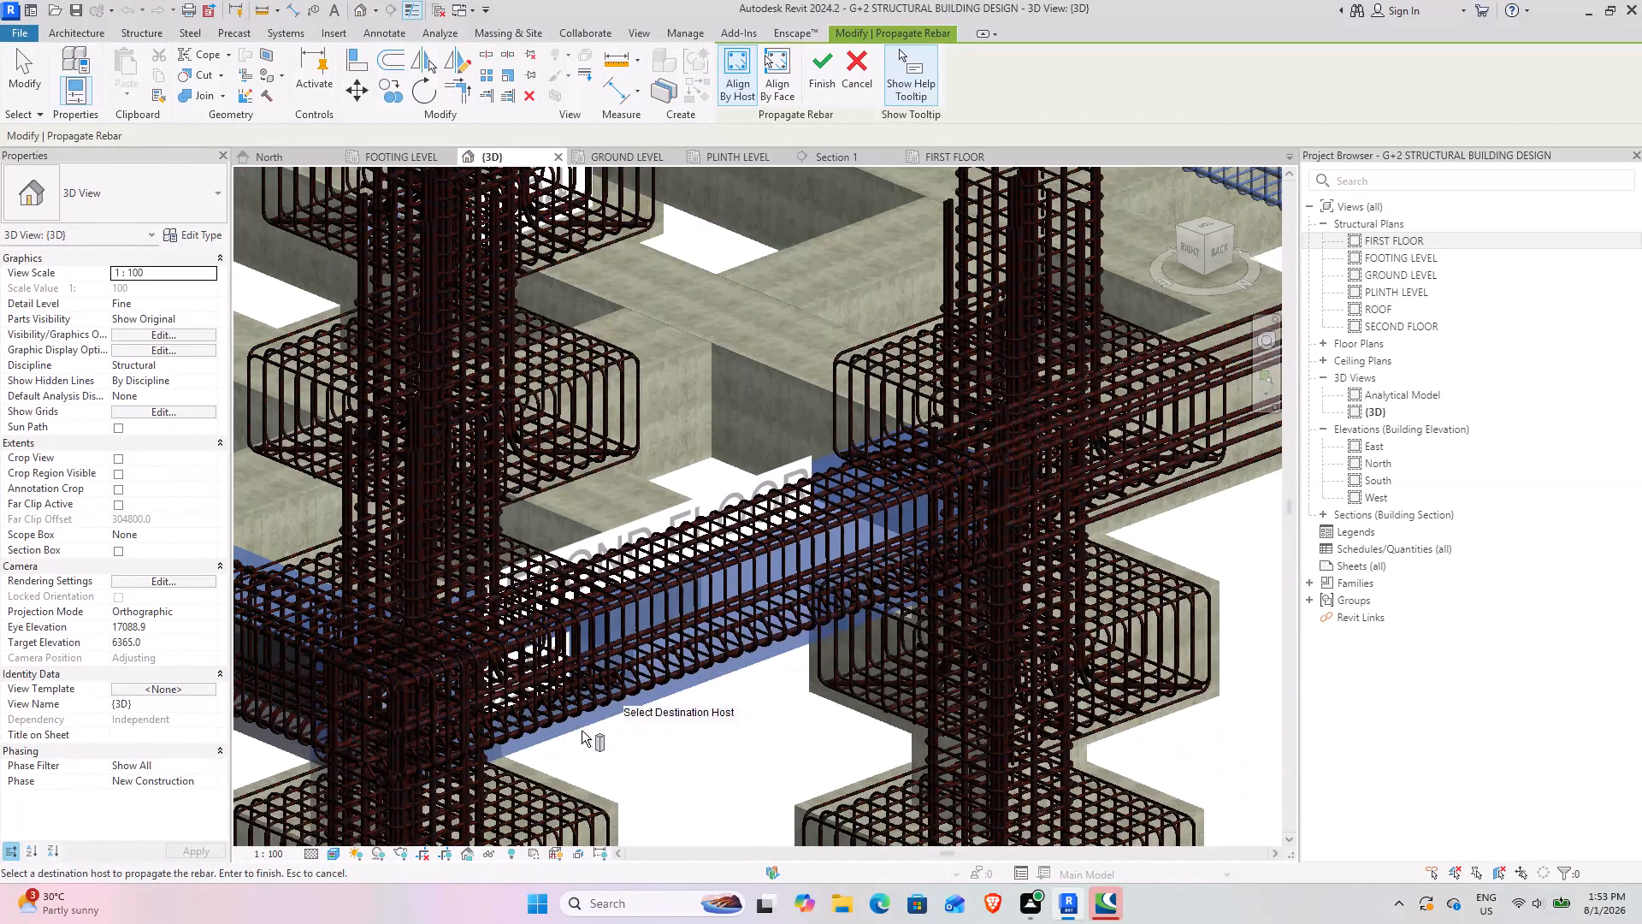
{"action": "middle_click_drag", "start_coordinate": [576, 731], "coordinate": [754, 542], "text": "shift"}
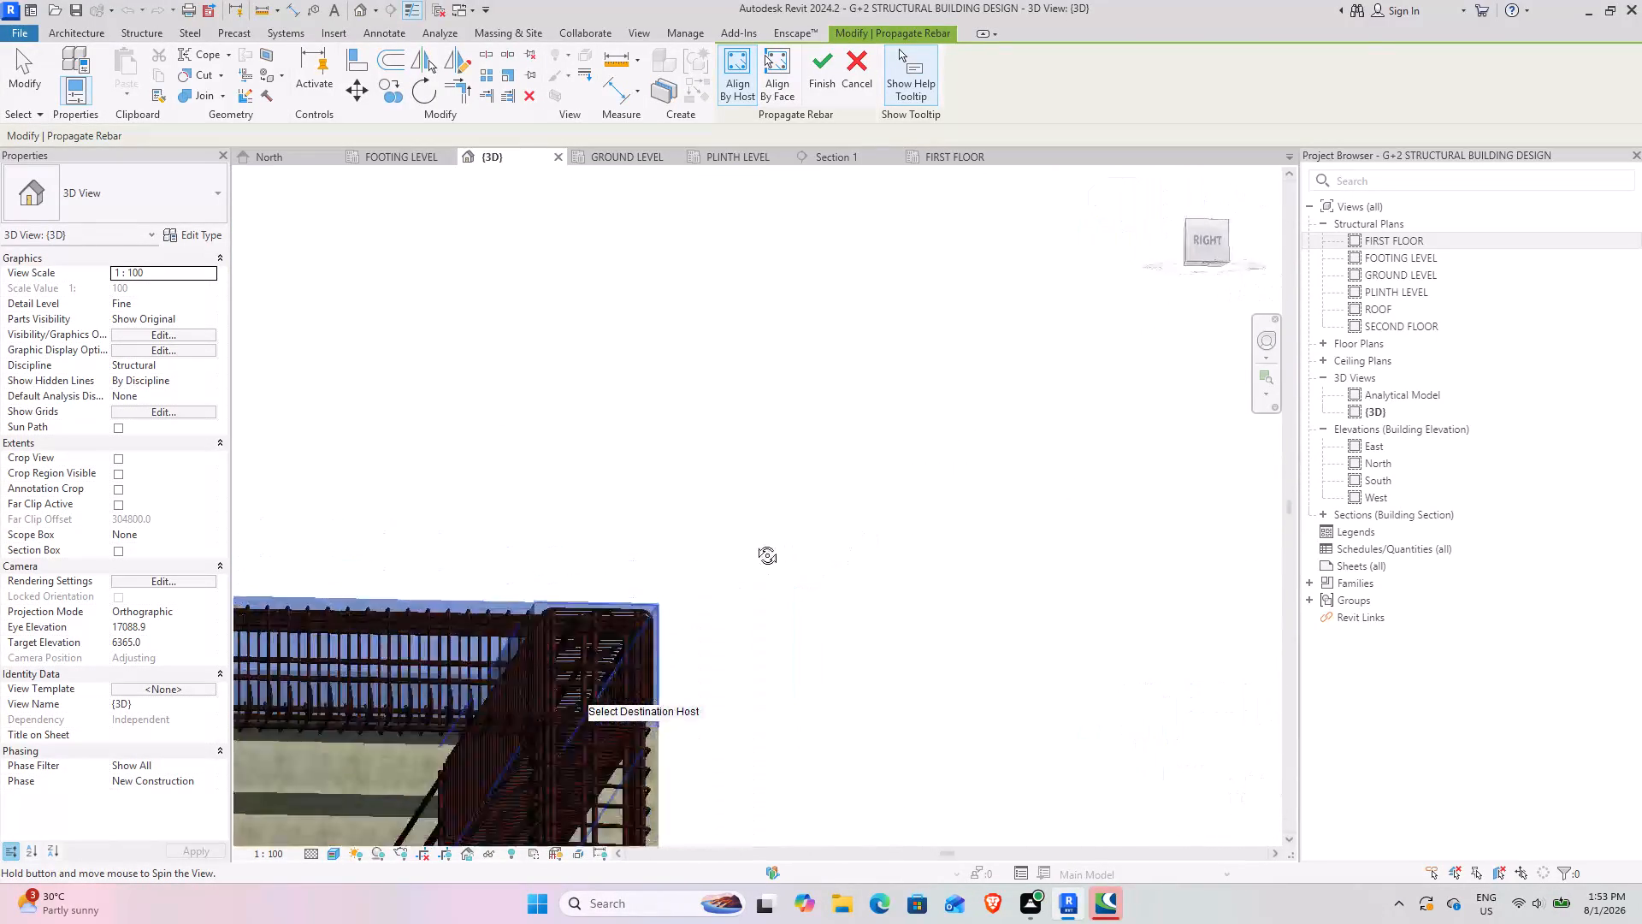
{"action": "middle_click_drag", "start_coordinate": [754, 542], "coordinate": [529, 618], "text": "shift"}
{"action": "scroll", "coordinate": [936, 646], "scroll_direction": "down", "scroll_amount": 5}
{"action": "middle_click_drag", "start_coordinate": [1031, 686], "coordinate": [890, 723]}
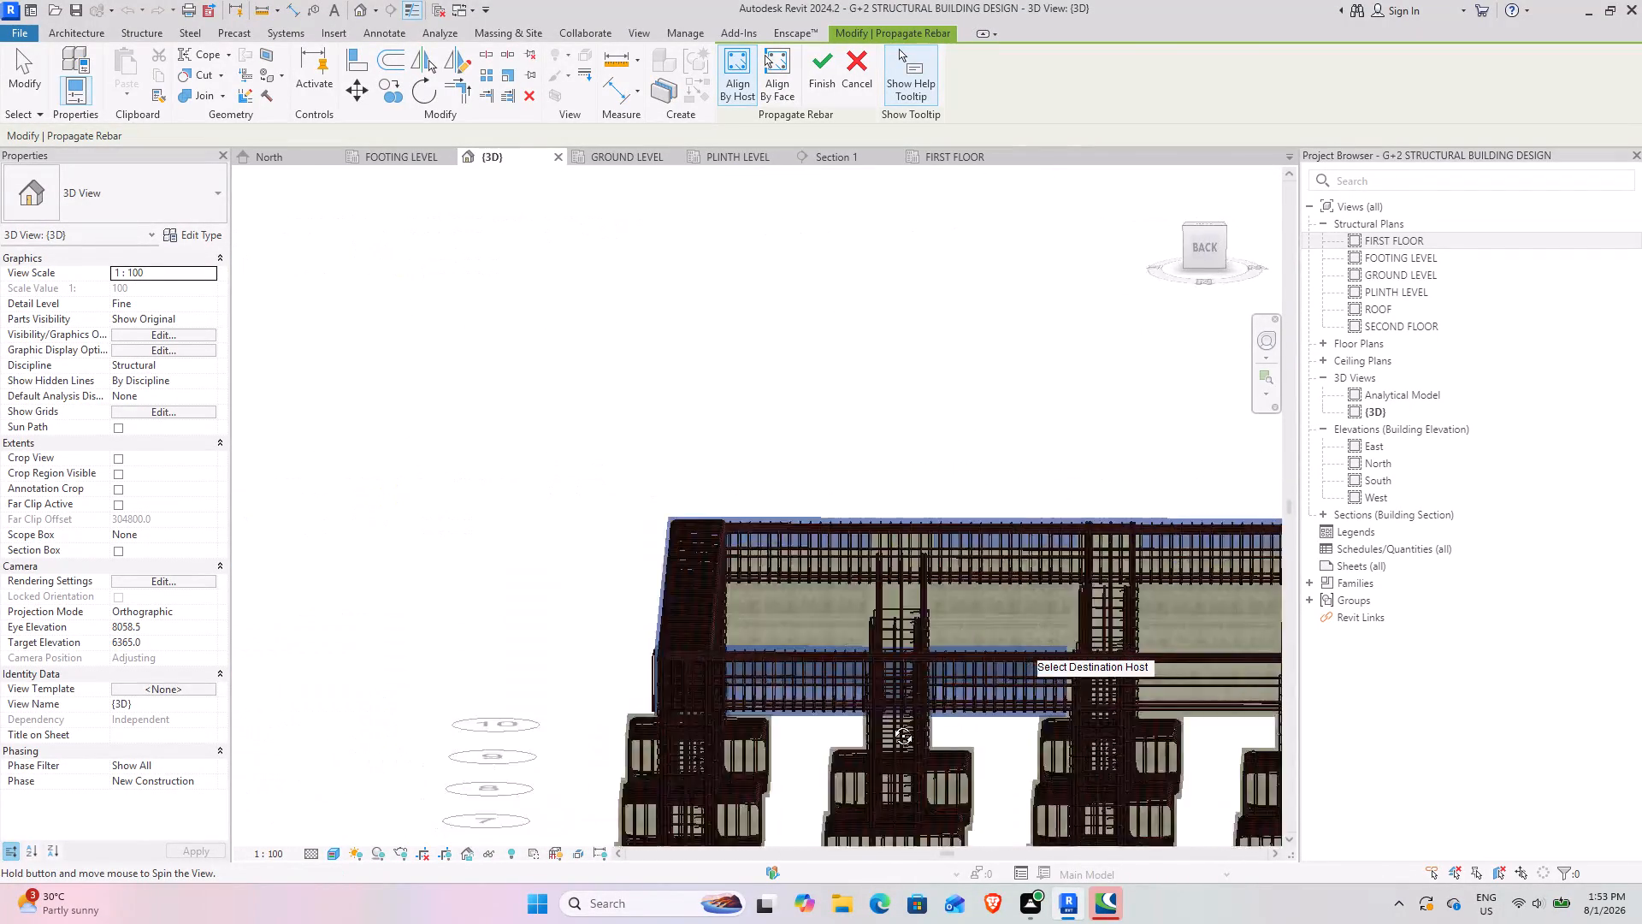
{"action": "middle_click_drag", "start_coordinate": [890, 723], "coordinate": [1226, 791]}
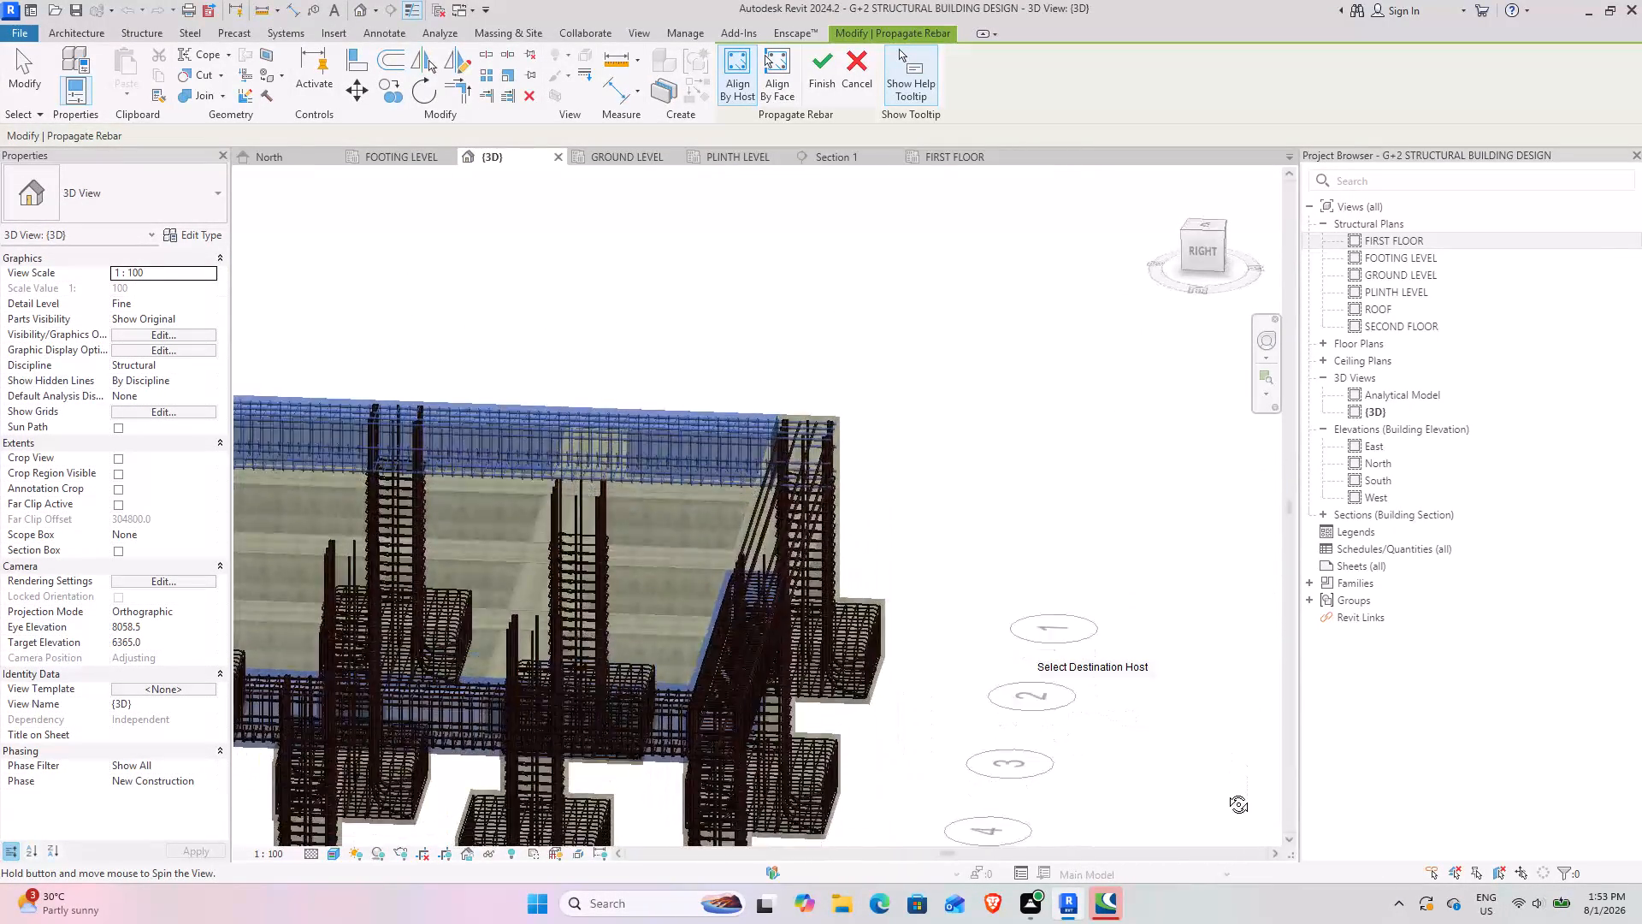
{"action": "middle_click_drag", "start_coordinate": [1226, 791], "coordinate": [1230, 883]}
{"action": "middle_click_drag", "start_coordinate": [1003, 353], "coordinate": [935, 391], "text": "shift"}
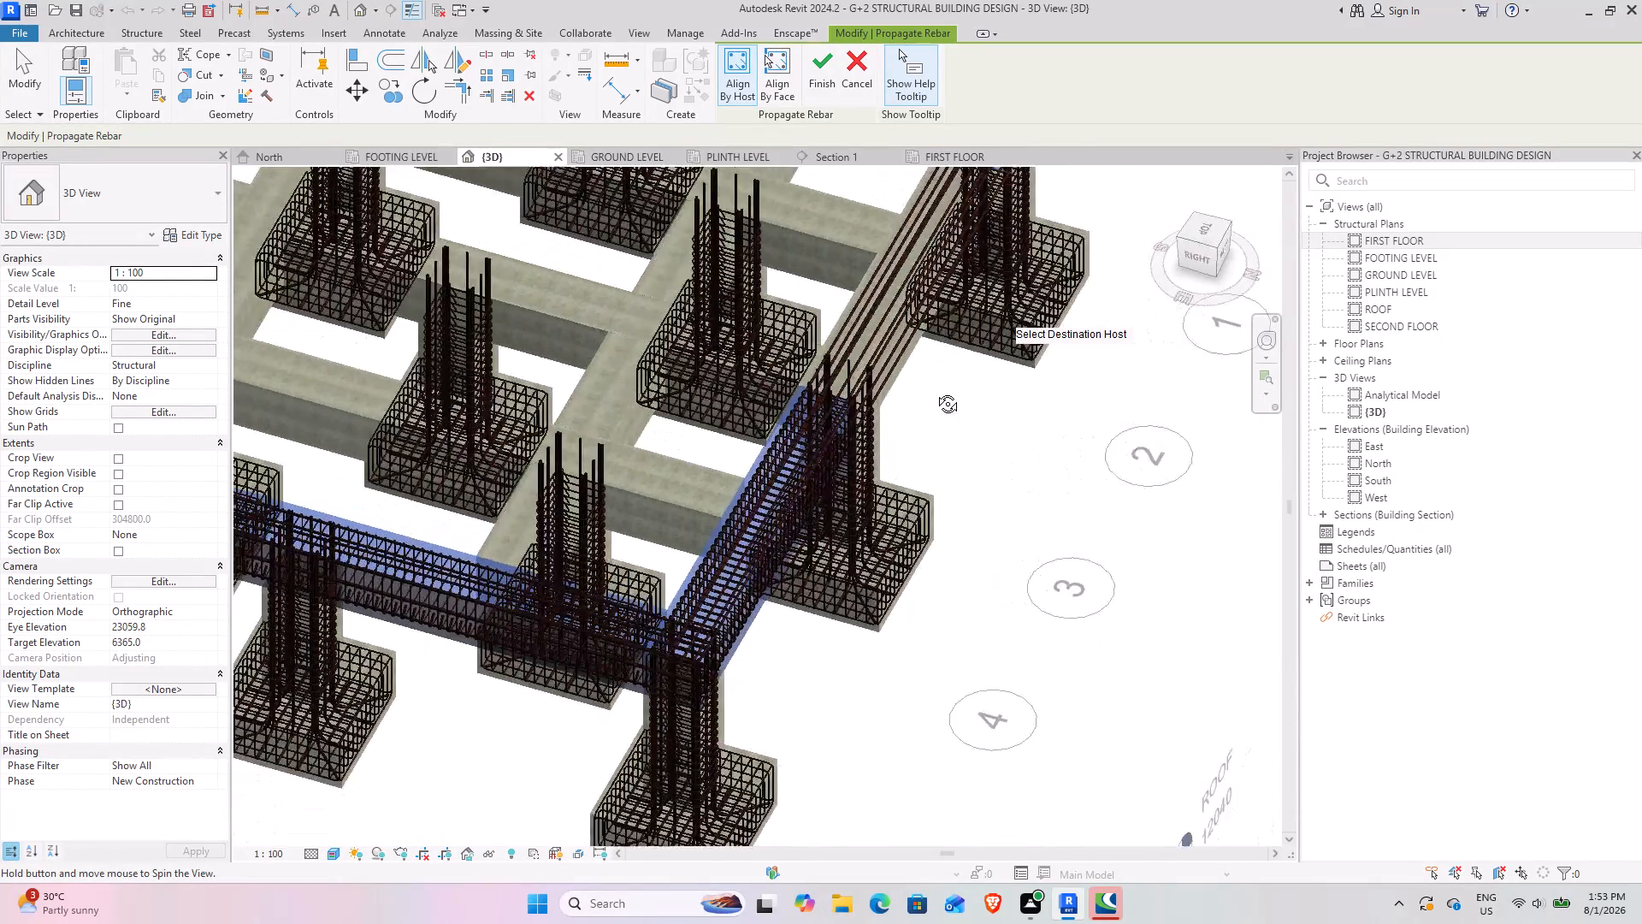
{"action": "middle_click_drag", "start_coordinate": [935, 391], "coordinate": [812, 305], "text": "shift"}
{"action": "middle_click_drag", "start_coordinate": [1075, 592], "coordinate": [968, 602], "text": "shift"}
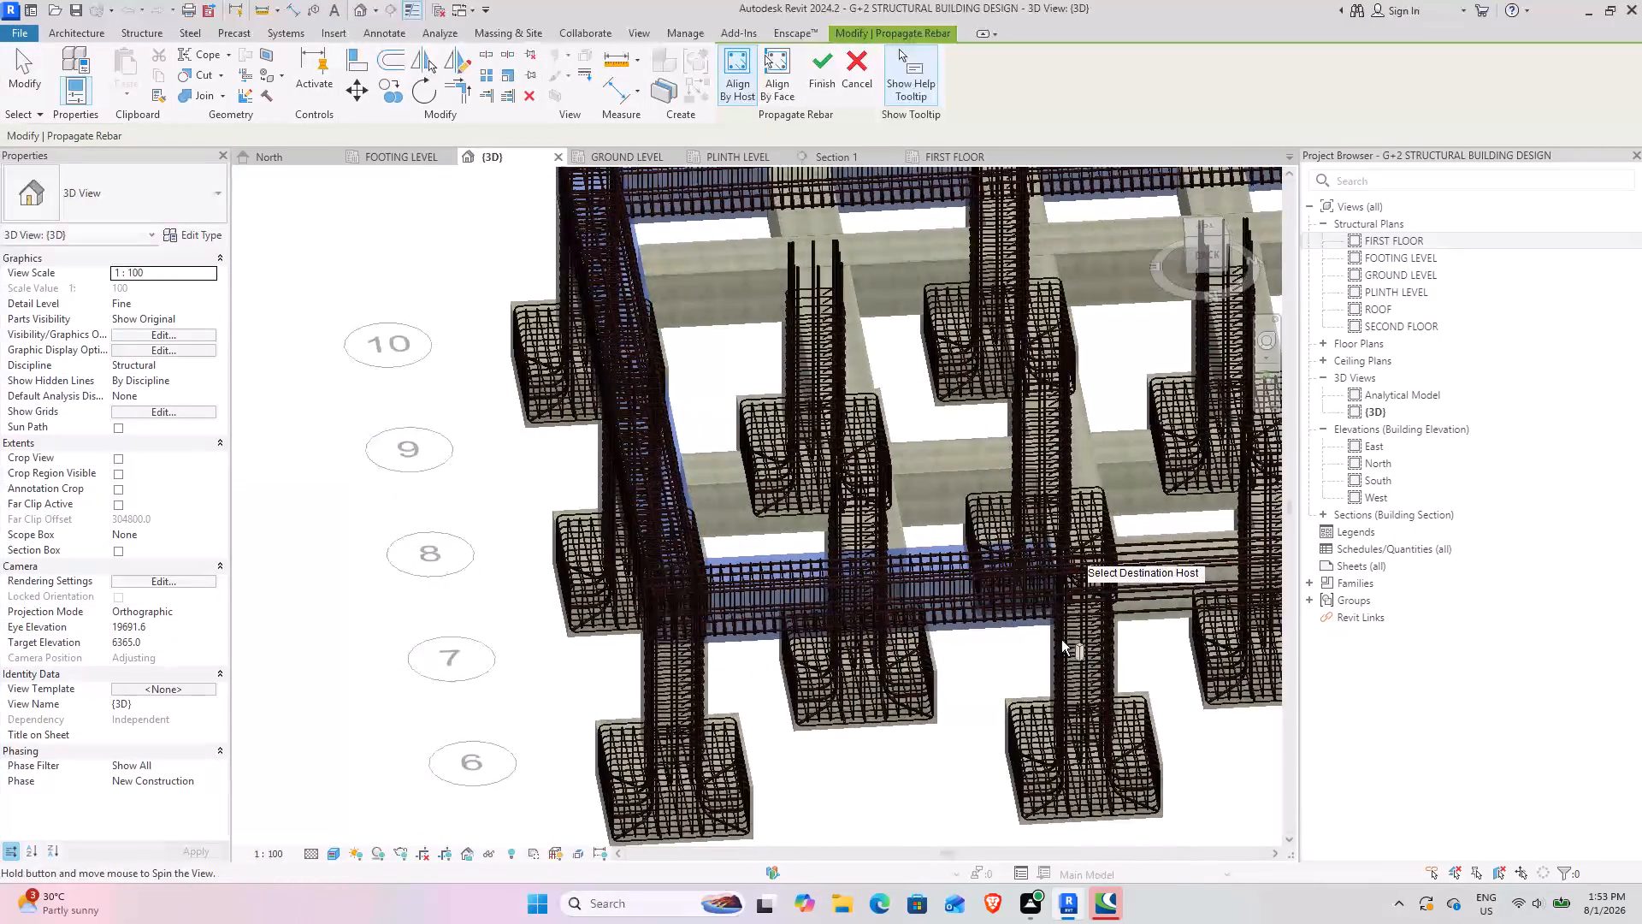
{"action": "middle_click_drag", "start_coordinate": [1256, 680], "coordinate": [708, 733]}
{"action": "scroll", "coordinate": [819, 630], "scroll_direction": "up", "scroll_amount": 4}
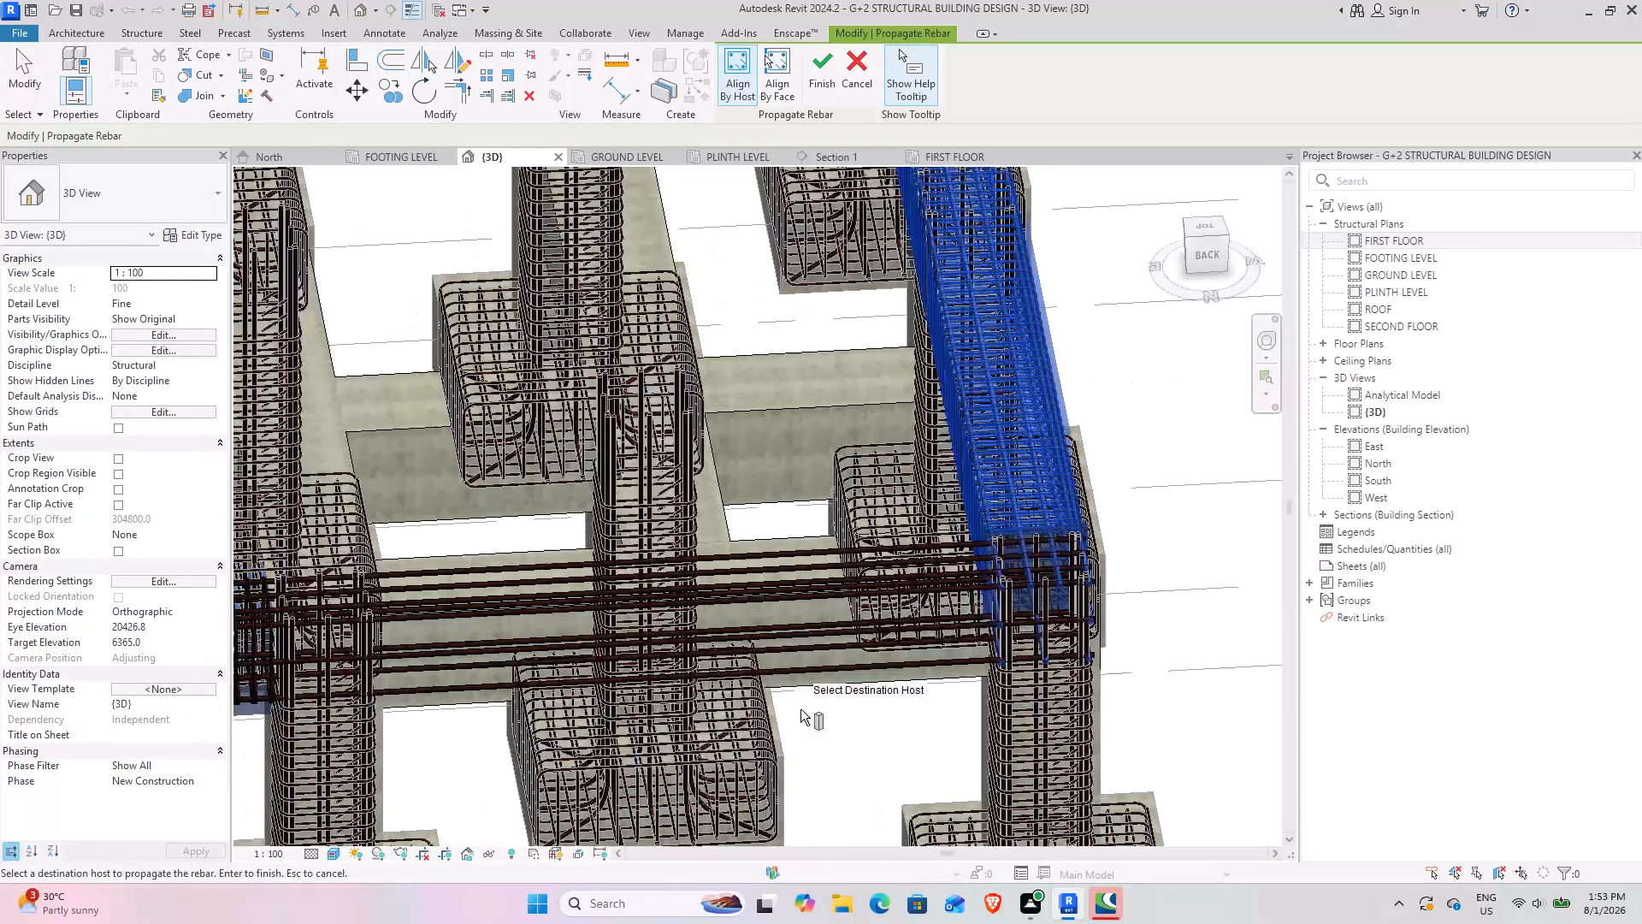
{"action": "middle_click_drag", "start_coordinate": [741, 733], "coordinate": [913, 788]}
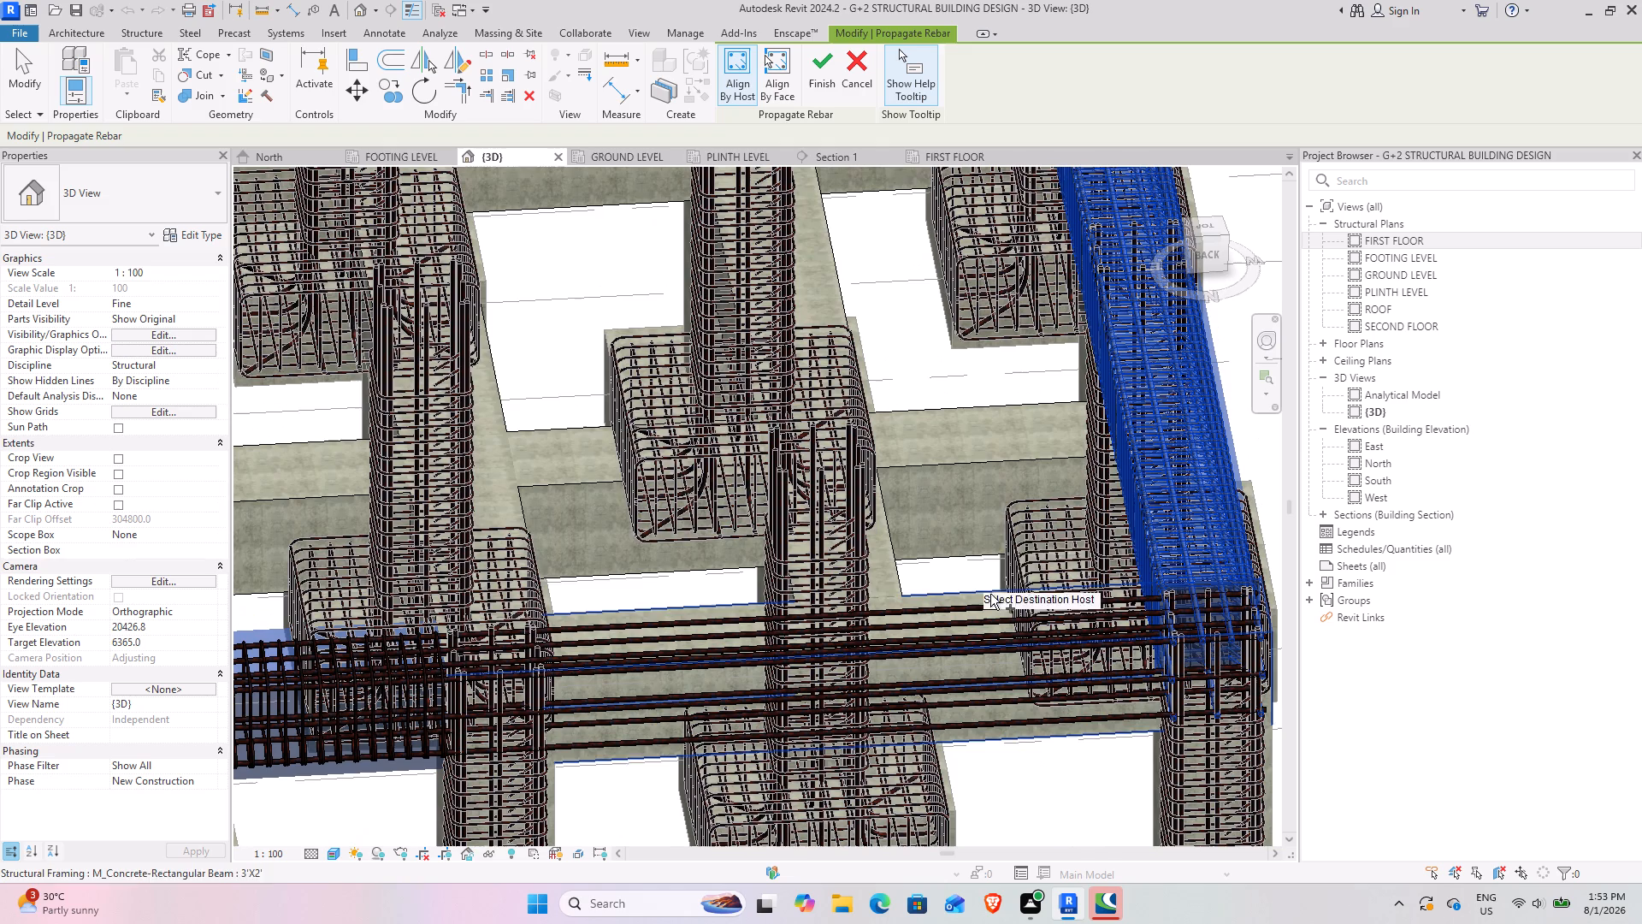
{"action": "middle_click_drag", "start_coordinate": [1014, 587], "coordinate": [892, 601], "text": "shift"}
Add the grid line 2 beam as a destination host for the propagated reinforcement.
{"action": "middle_click_drag", "start_coordinate": [991, 668], "coordinate": [880, 477]}
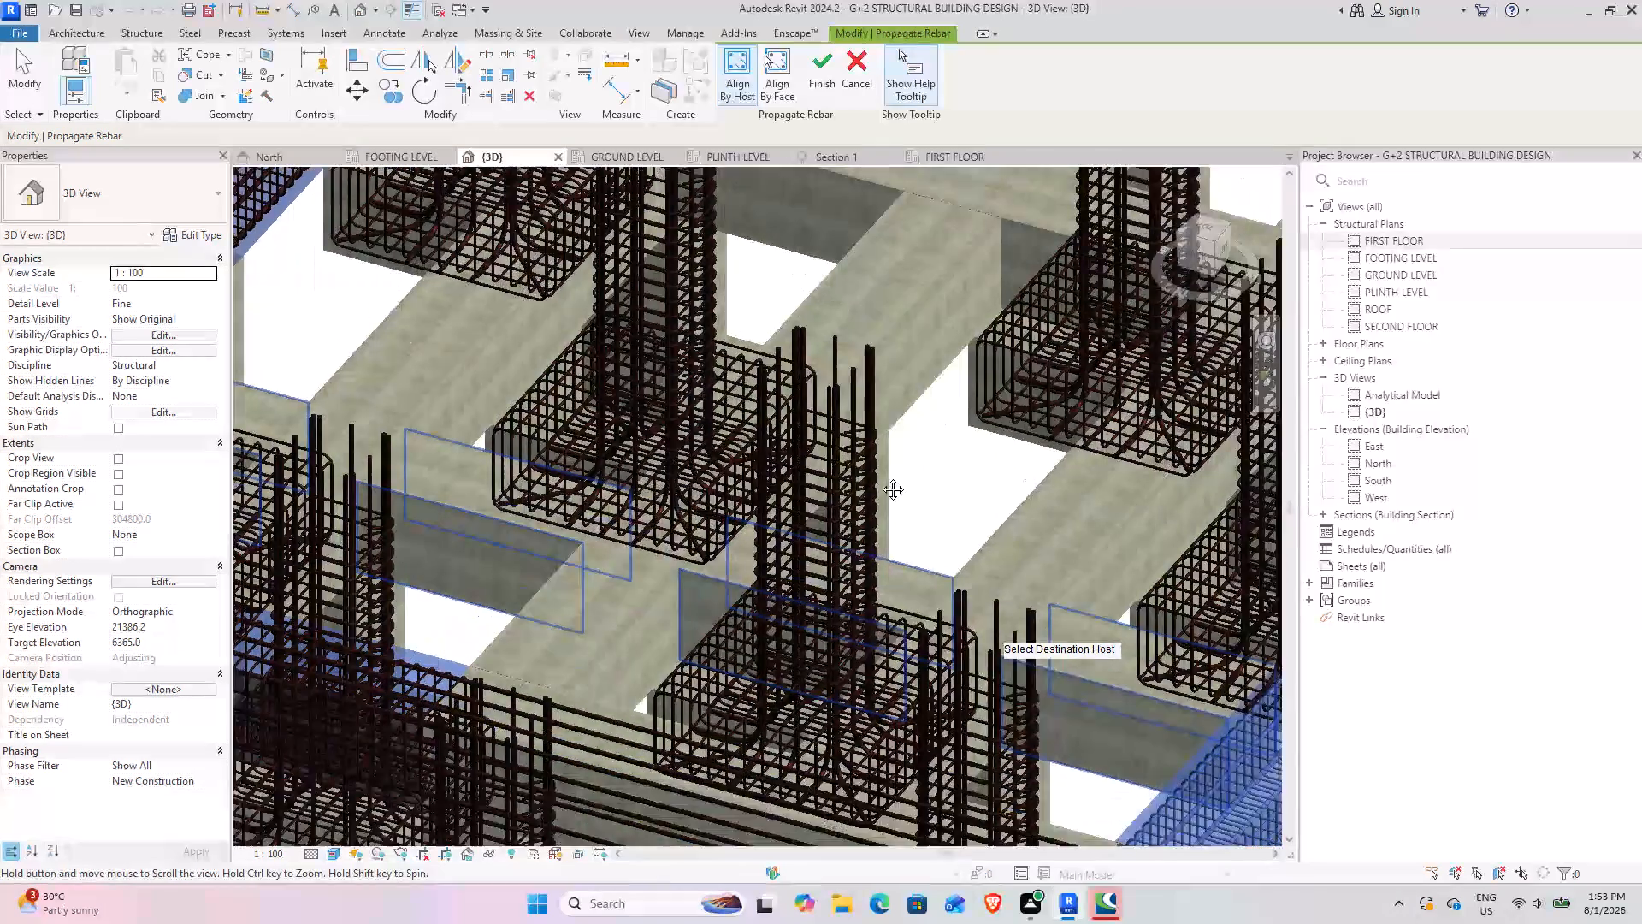
{"action": "middle_click_drag", "start_coordinate": [880, 477], "coordinate": [845, 435]}
{"action": "middle_click_drag", "start_coordinate": [978, 512], "coordinate": [806, 481], "text": "shift"}
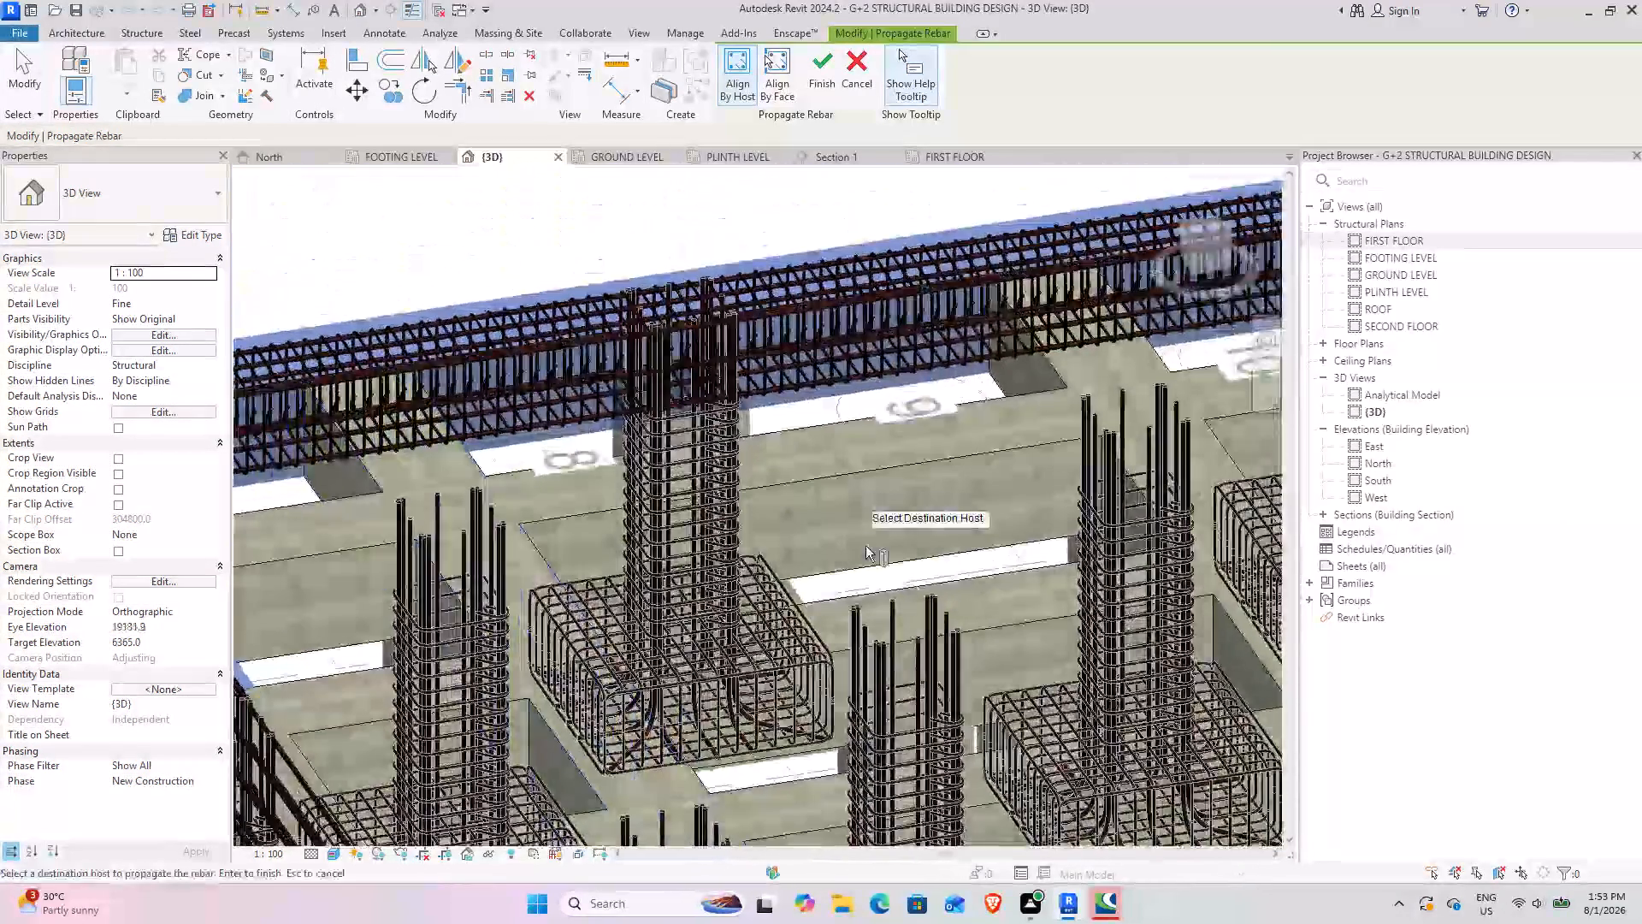
{"action": "middle_click_drag", "start_coordinate": [929, 683], "coordinate": [811, 337]}
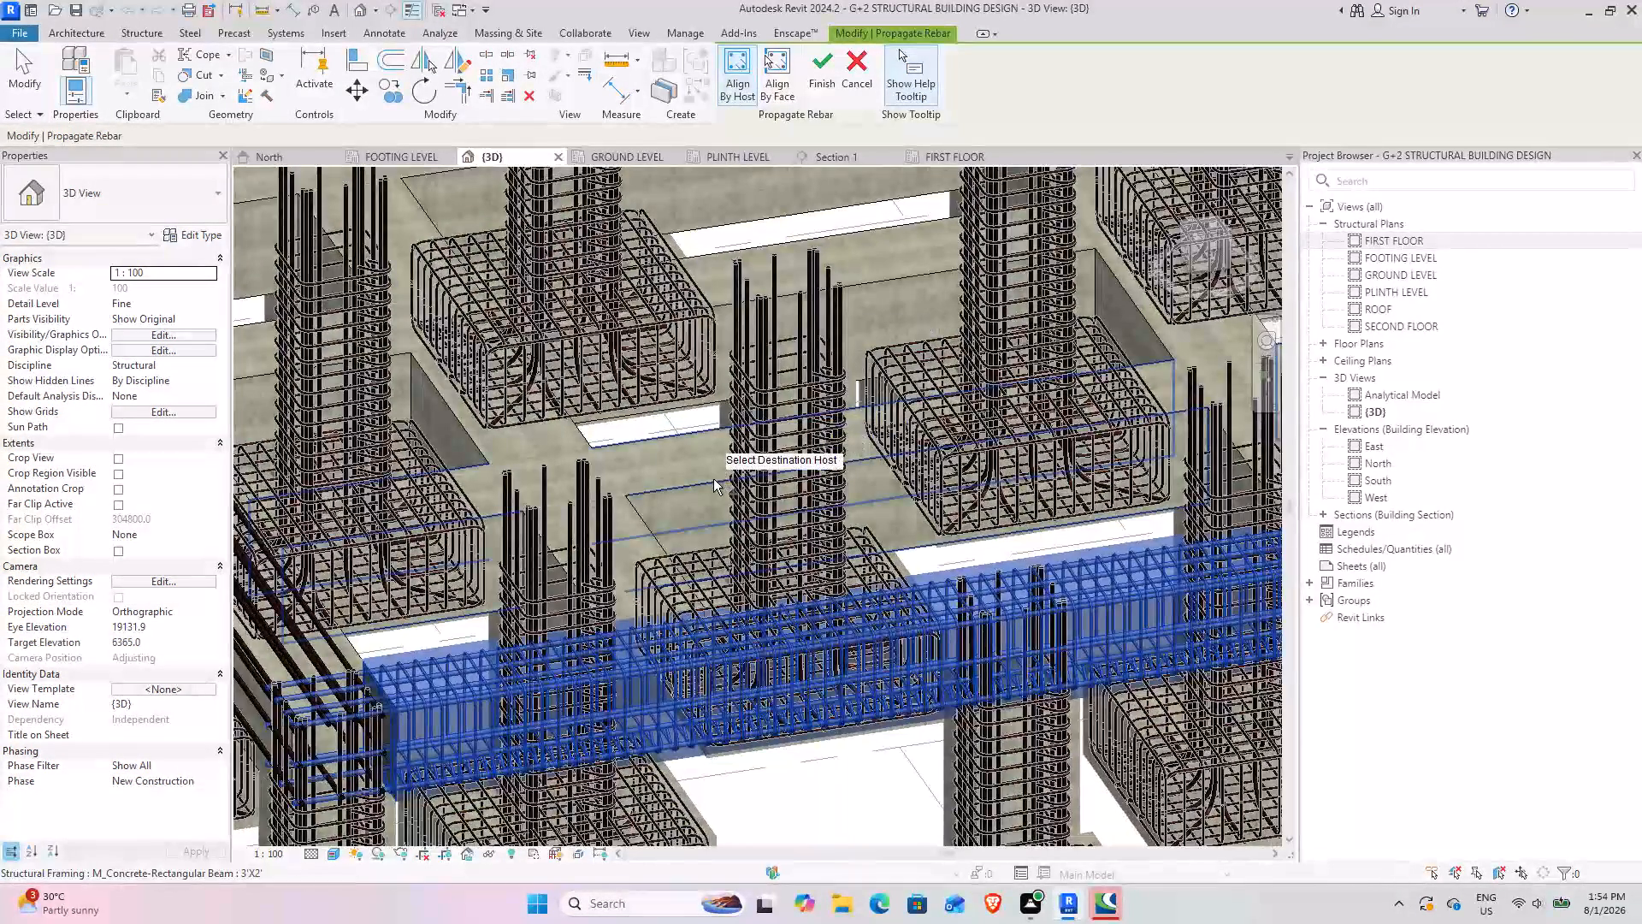
{"action": "left_click", "coordinate": [712, 482]}
Add the grid line 3 beam between grid lines 6 and 10 as a destination host for the propagated reinforcement.
{"action": "middle_click_drag", "start_coordinate": [492, 484], "coordinate": [604, 484], "text": "shift"}
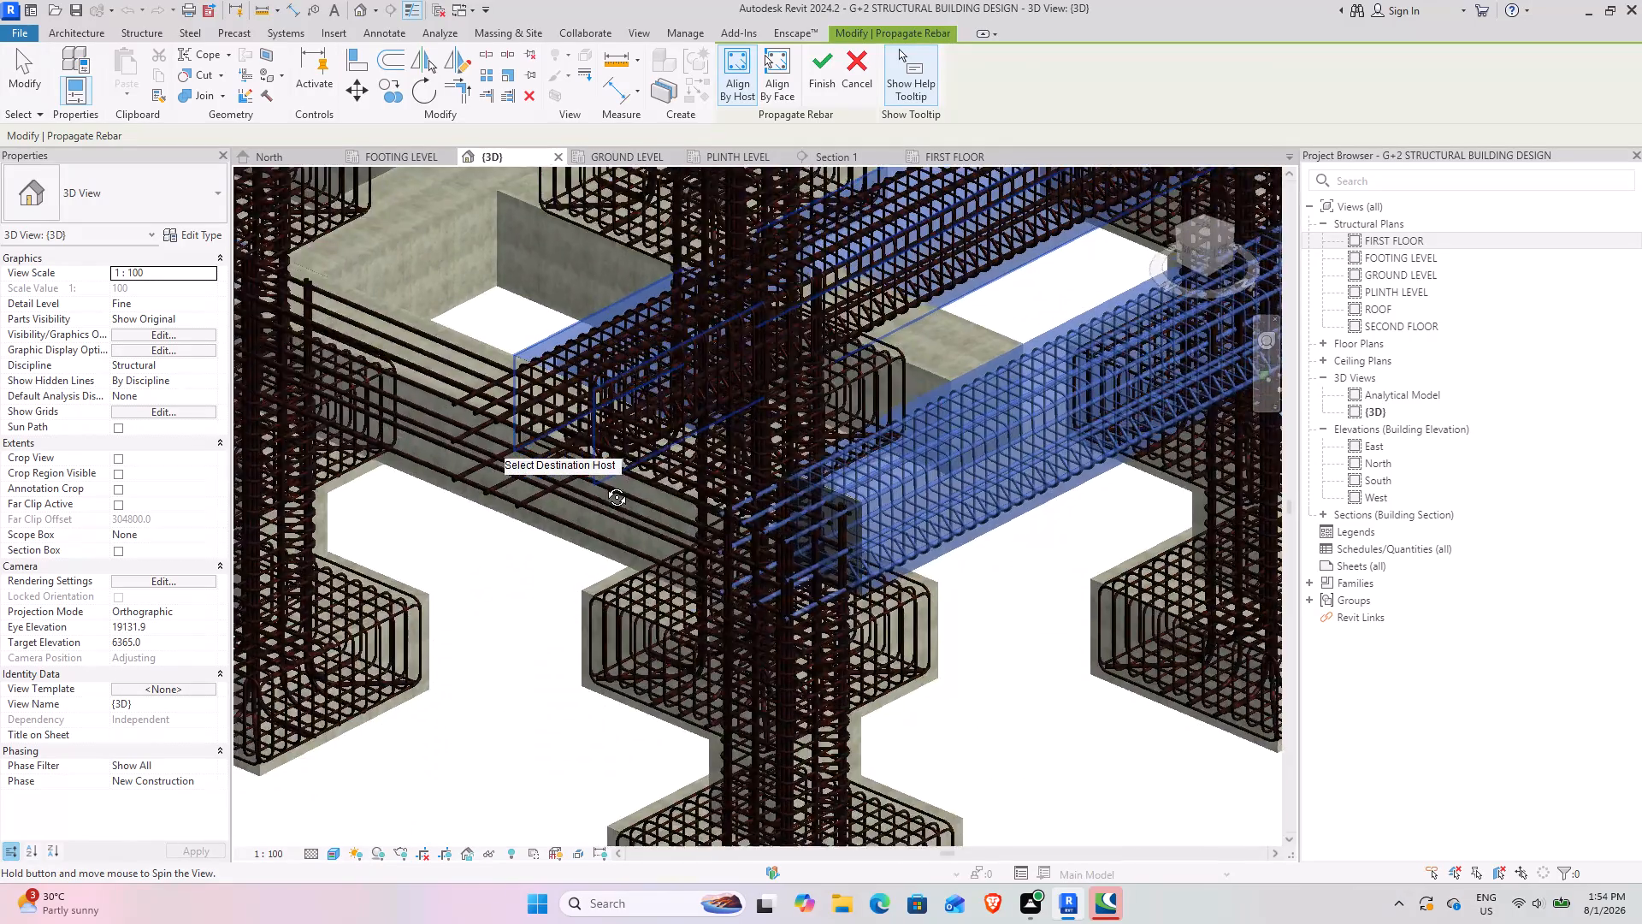
{"action": "middle_click_drag", "start_coordinate": [604, 484], "coordinate": [456, 579], "text": "shift"}
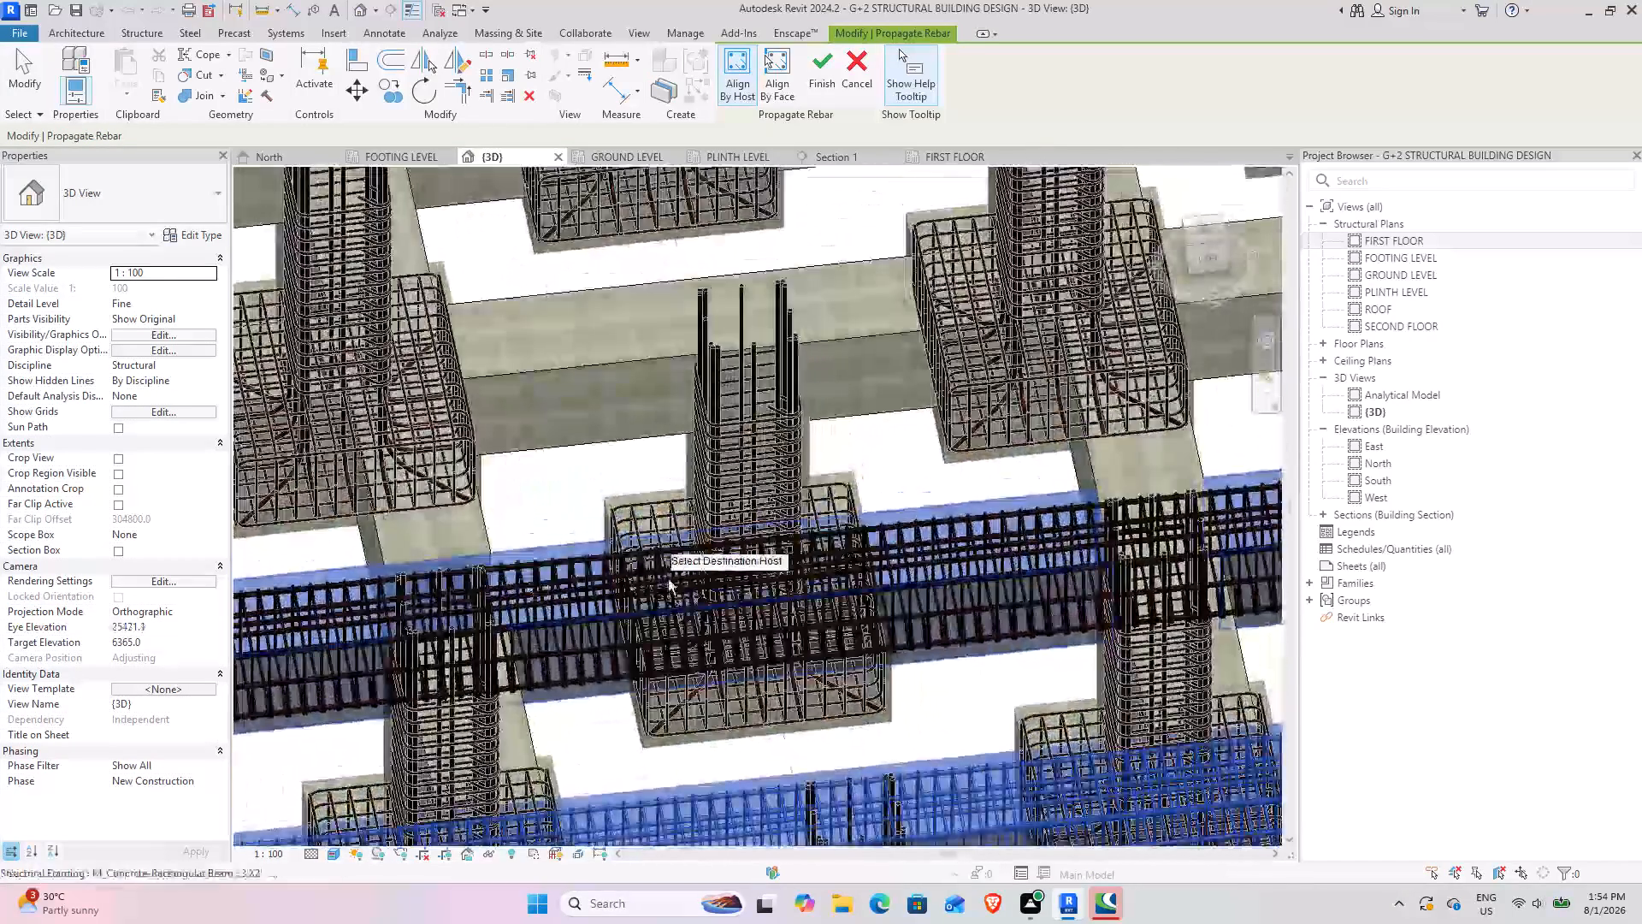
{"action": "scroll", "coordinate": [671, 576], "scroll_direction": "down", "scroll_amount": 7}
{"action": "middle_click_drag", "start_coordinate": [931, 576], "coordinate": [522, 645]}
{"action": "scroll", "coordinate": [603, 586], "scroll_direction": "up", "scroll_amount": 3}
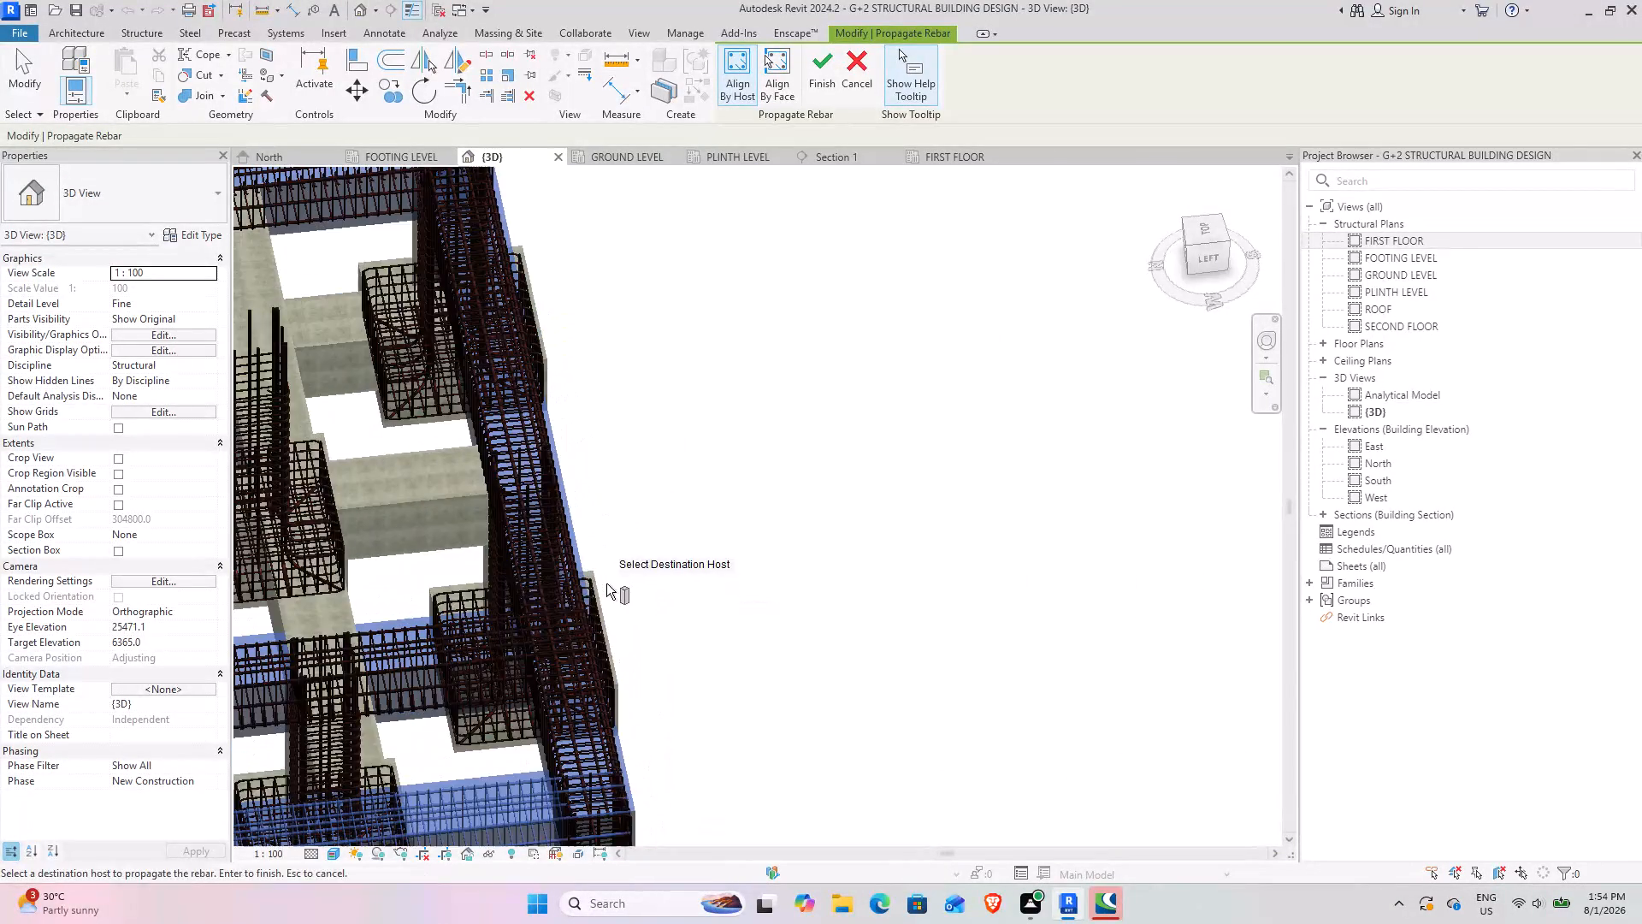
{"action": "scroll", "coordinate": [606, 583], "scroll_direction": "up", "scroll_amount": 6}
{"action": "middle_click_drag", "start_coordinate": [607, 652], "coordinate": [535, 671], "text": "shift"}
{"action": "middle_click_drag", "start_coordinate": [376, 741], "coordinate": [960, 386]}
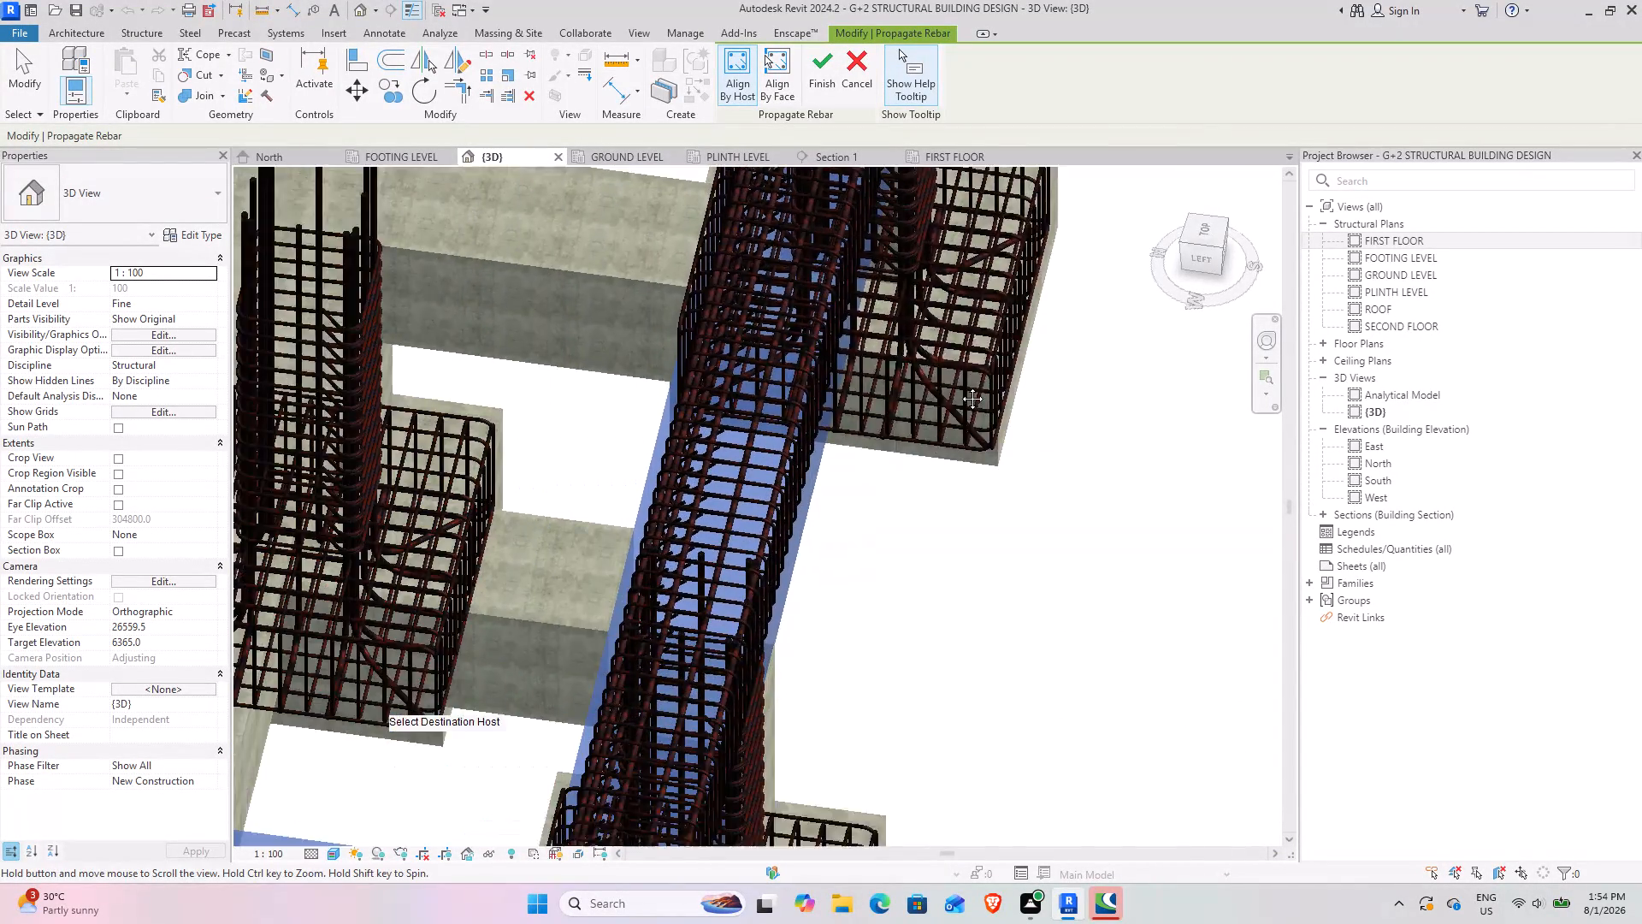
{"action": "middle_click_drag", "start_coordinate": [960, 386], "coordinate": [1084, 240]}
{"action": "scroll", "coordinate": [950, 508], "scroll_direction": "down", "scroll_amount": 8}
{"action": "middle_click_drag", "start_coordinate": [899, 660], "coordinate": [735, 676], "text": "shift"}
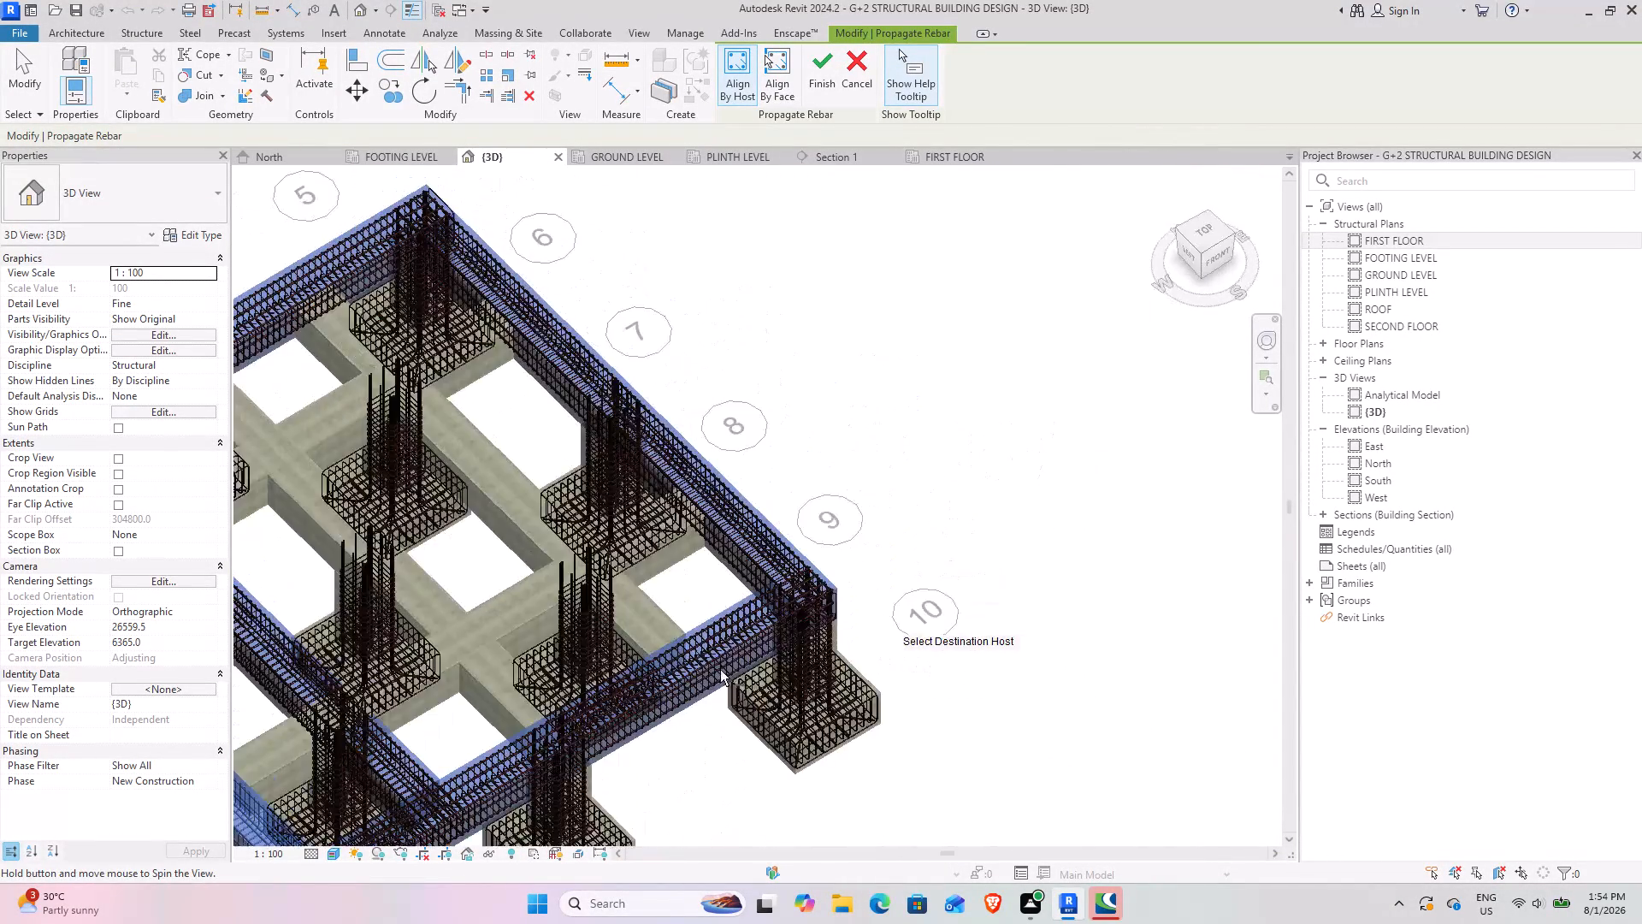
{"action": "middle_click_drag", "start_coordinate": [708, 663], "coordinate": [1204, 513]}
{"action": "scroll", "coordinate": [813, 696], "scroll_direction": "up", "scroll_amount": 7}
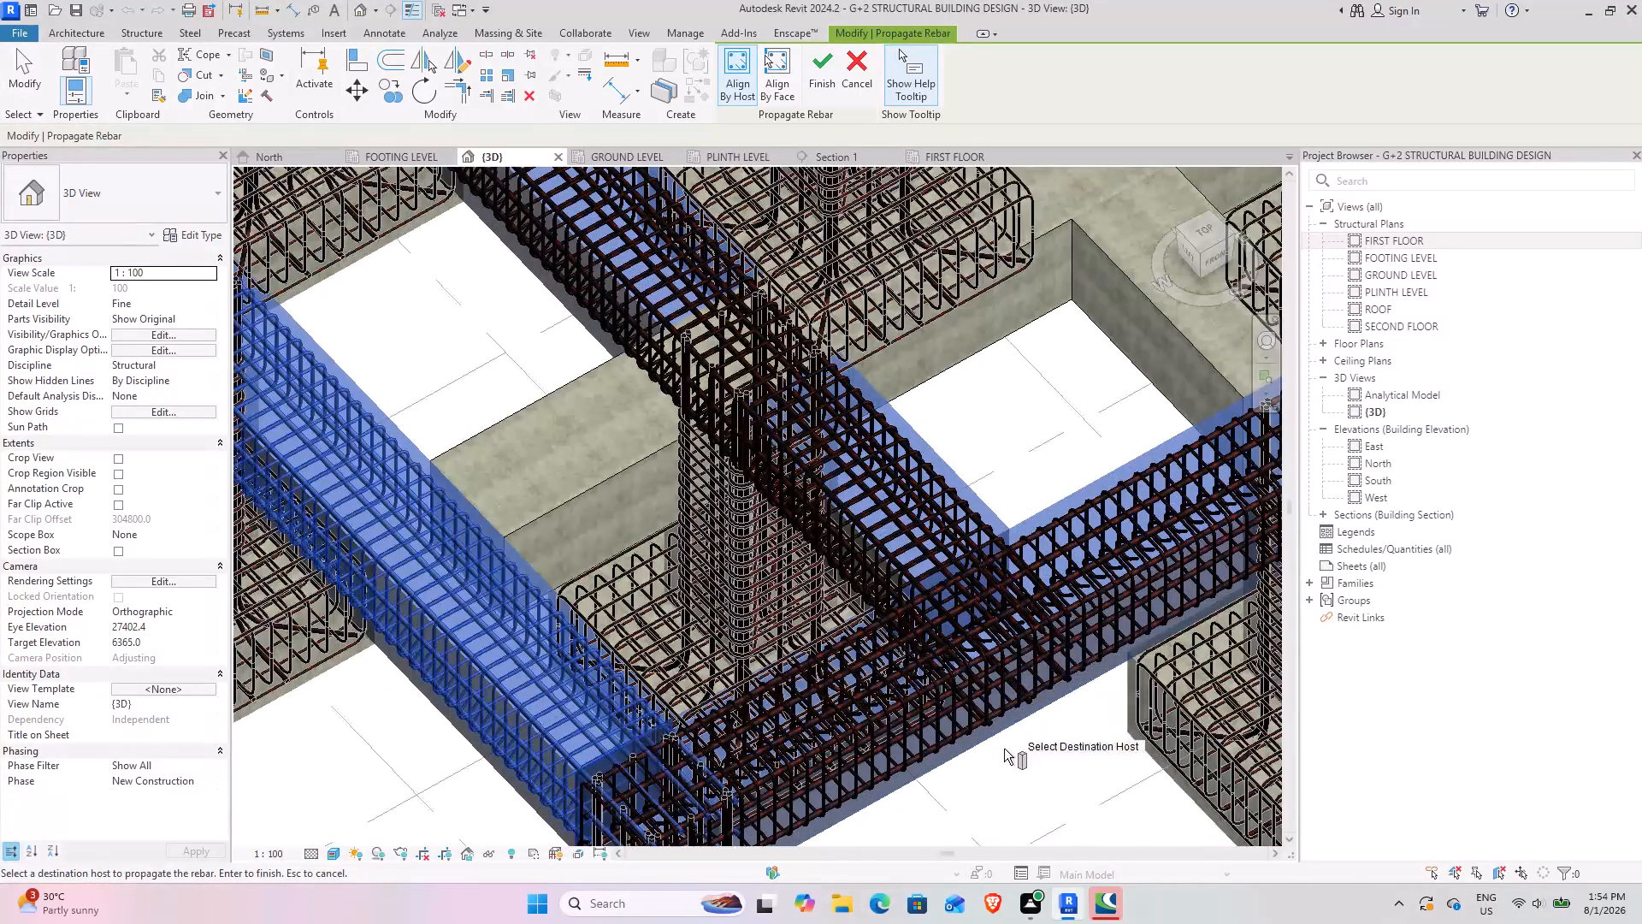
{"action": "scroll", "coordinate": [1075, 651], "scroll_direction": "down", "scroll_amount": 8}
{"action": "middle_click_drag", "start_coordinate": [1084, 624], "coordinate": [869, 706]}
{"action": "left_click", "coordinate": [893, 625]}
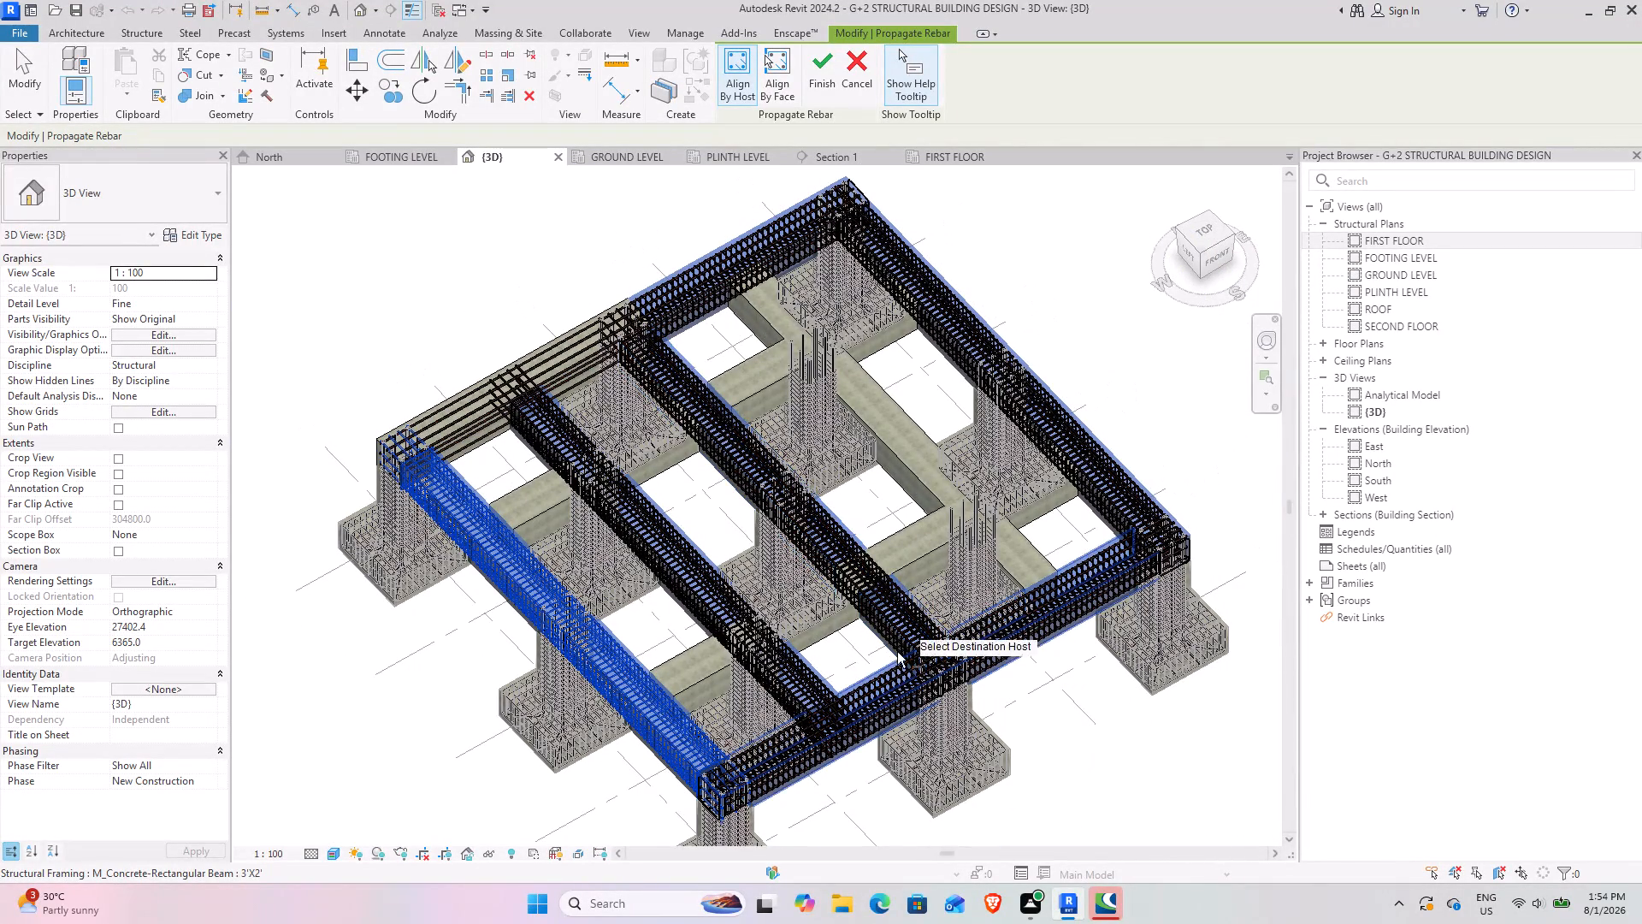
Add the grid line 7 beam, parallel to the grid line 6 edge beam, as a destination host for the propagated reinforcement.
{"action": "scroll", "coordinate": [951, 649], "scroll_direction": "up", "scroll_amount": 8}
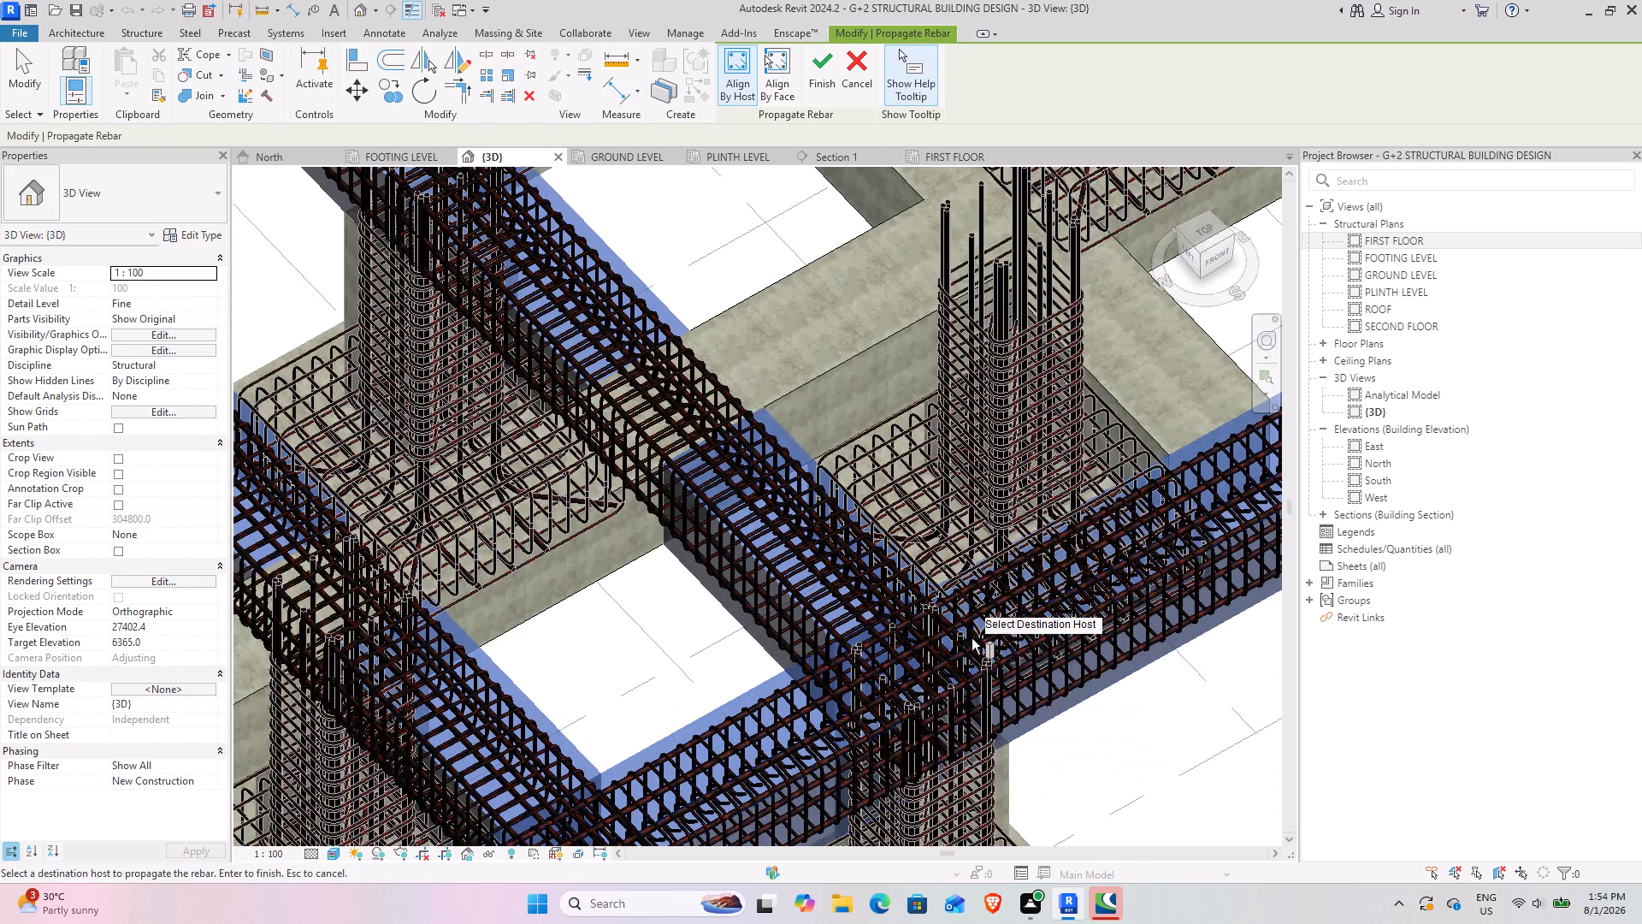
{"action": "scroll", "coordinate": [969, 634], "scroll_direction": "down", "scroll_amount": 11}
{"action": "middle_click_drag", "start_coordinate": [837, 465], "coordinate": [1025, 633]}
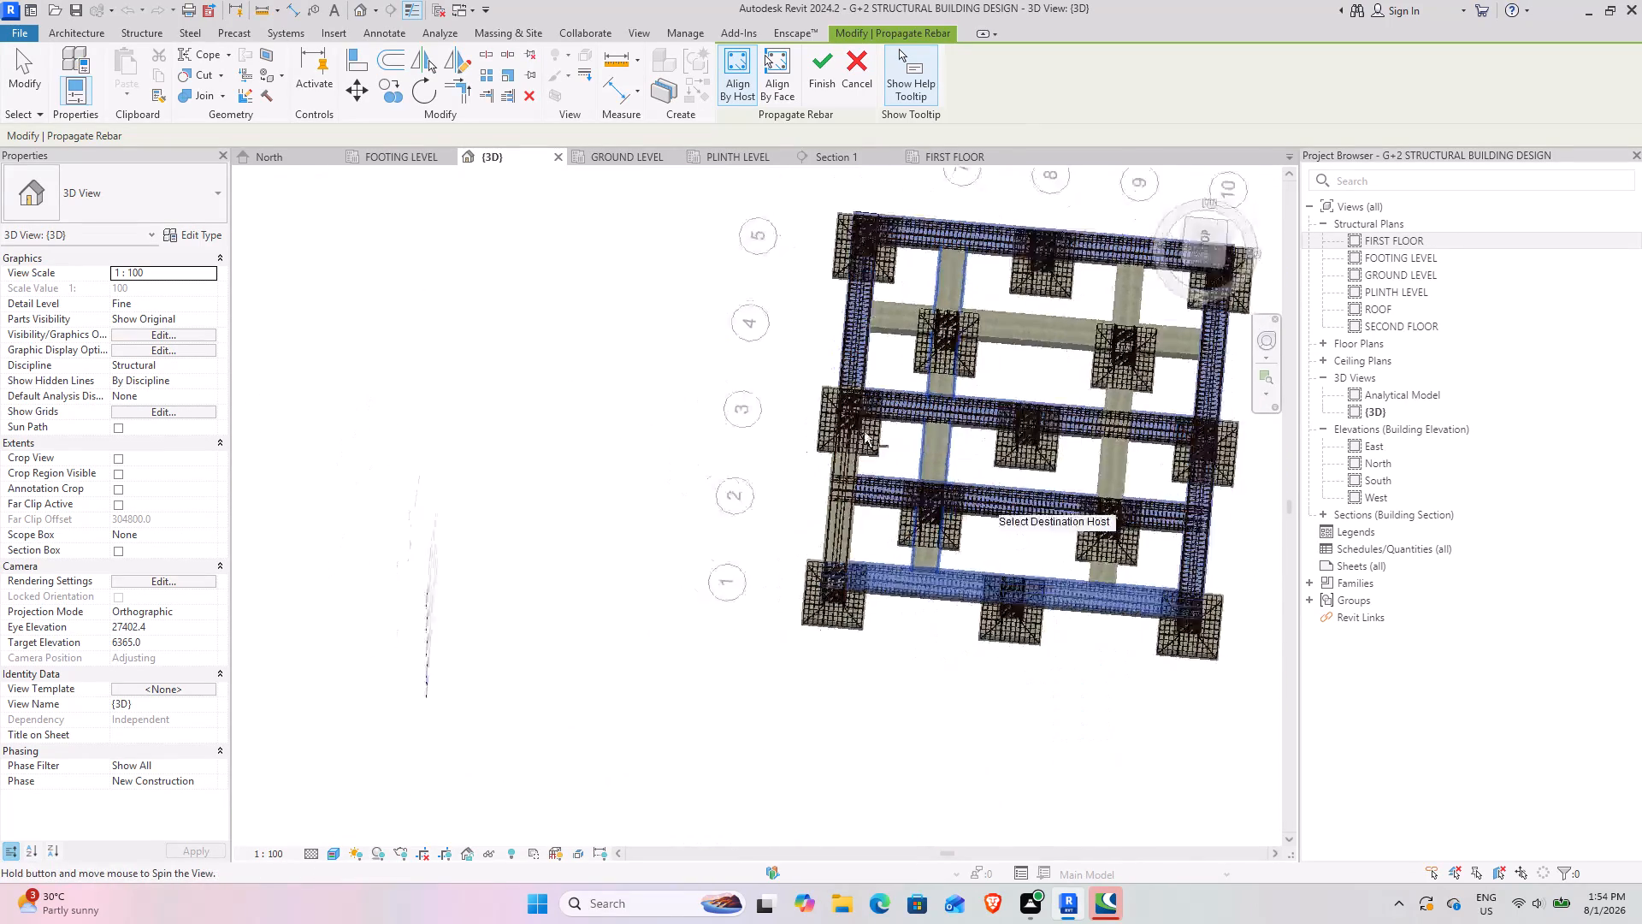
{"action": "scroll", "coordinate": [819, 353], "scroll_direction": "up", "scroll_amount": 13}
{"action": "middle_click_drag", "start_coordinate": [901, 580], "coordinate": [916, 580], "text": "shift"}
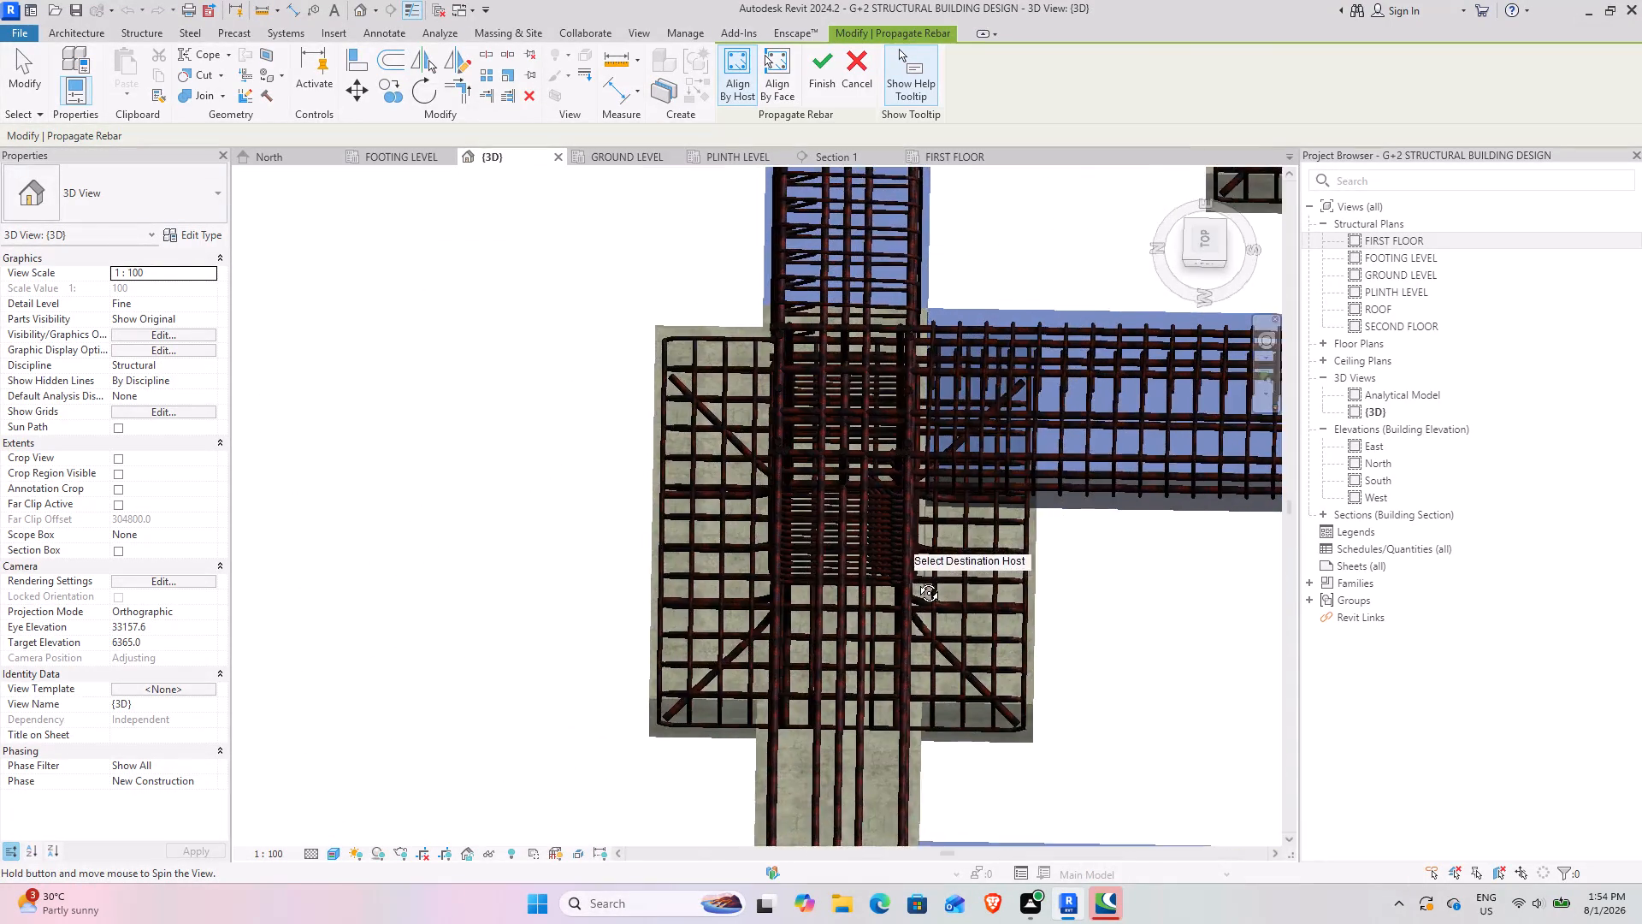
{"action": "middle_click_drag", "start_coordinate": [916, 580], "coordinate": [910, 296], "text": "shift"}
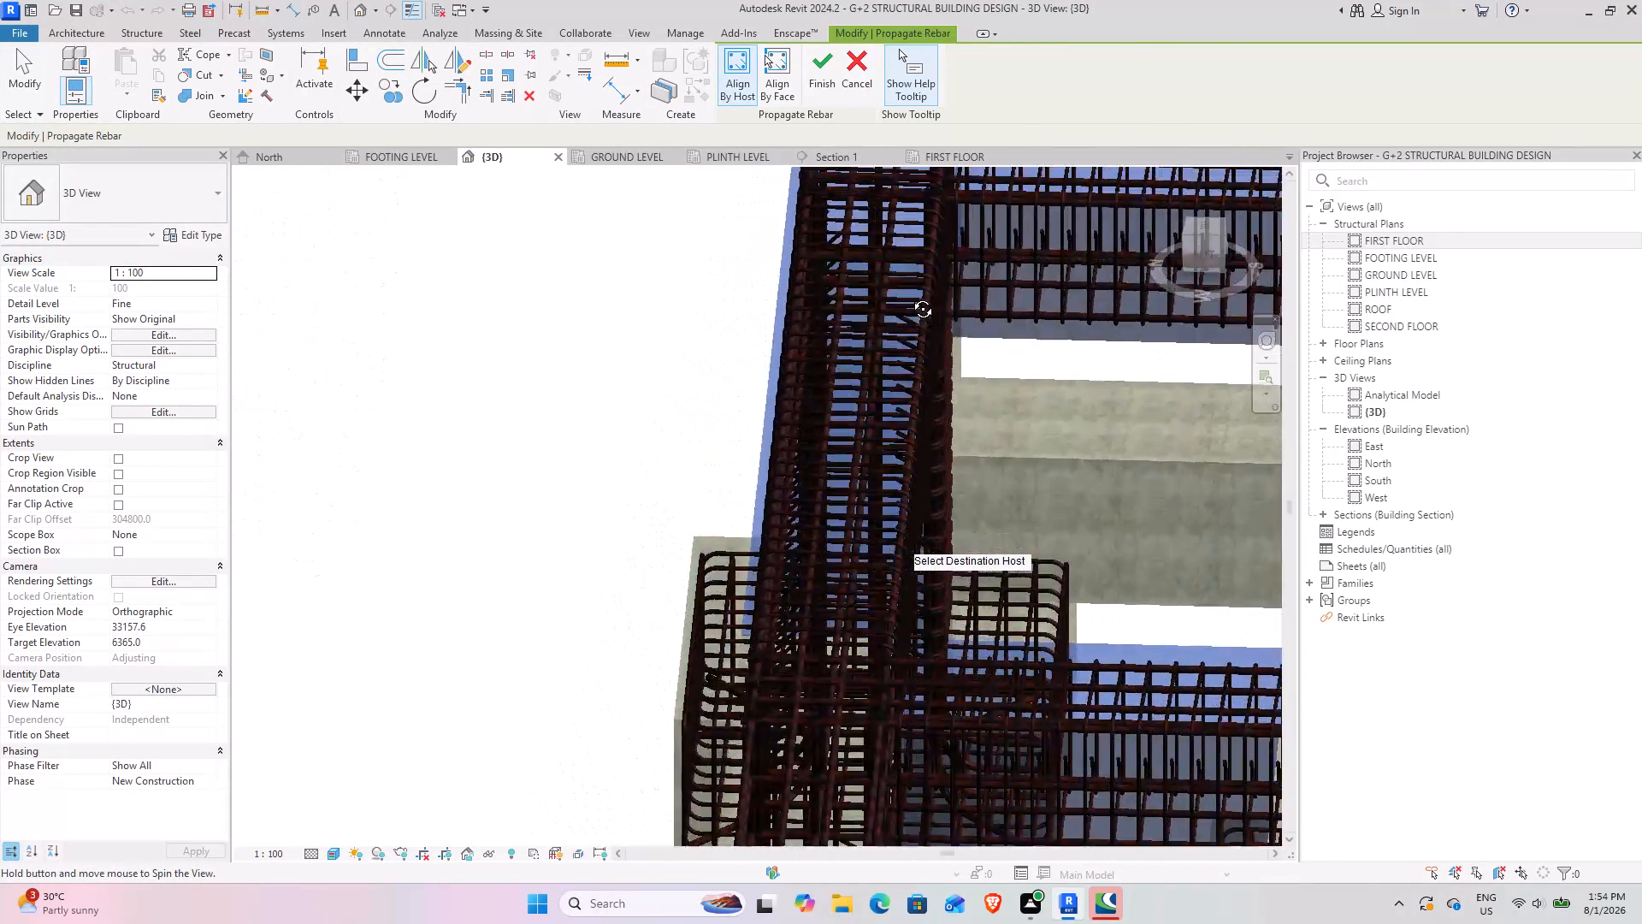
{"action": "middle_click_drag", "start_coordinate": [910, 296], "coordinate": [868, 372], "text": "shift"}
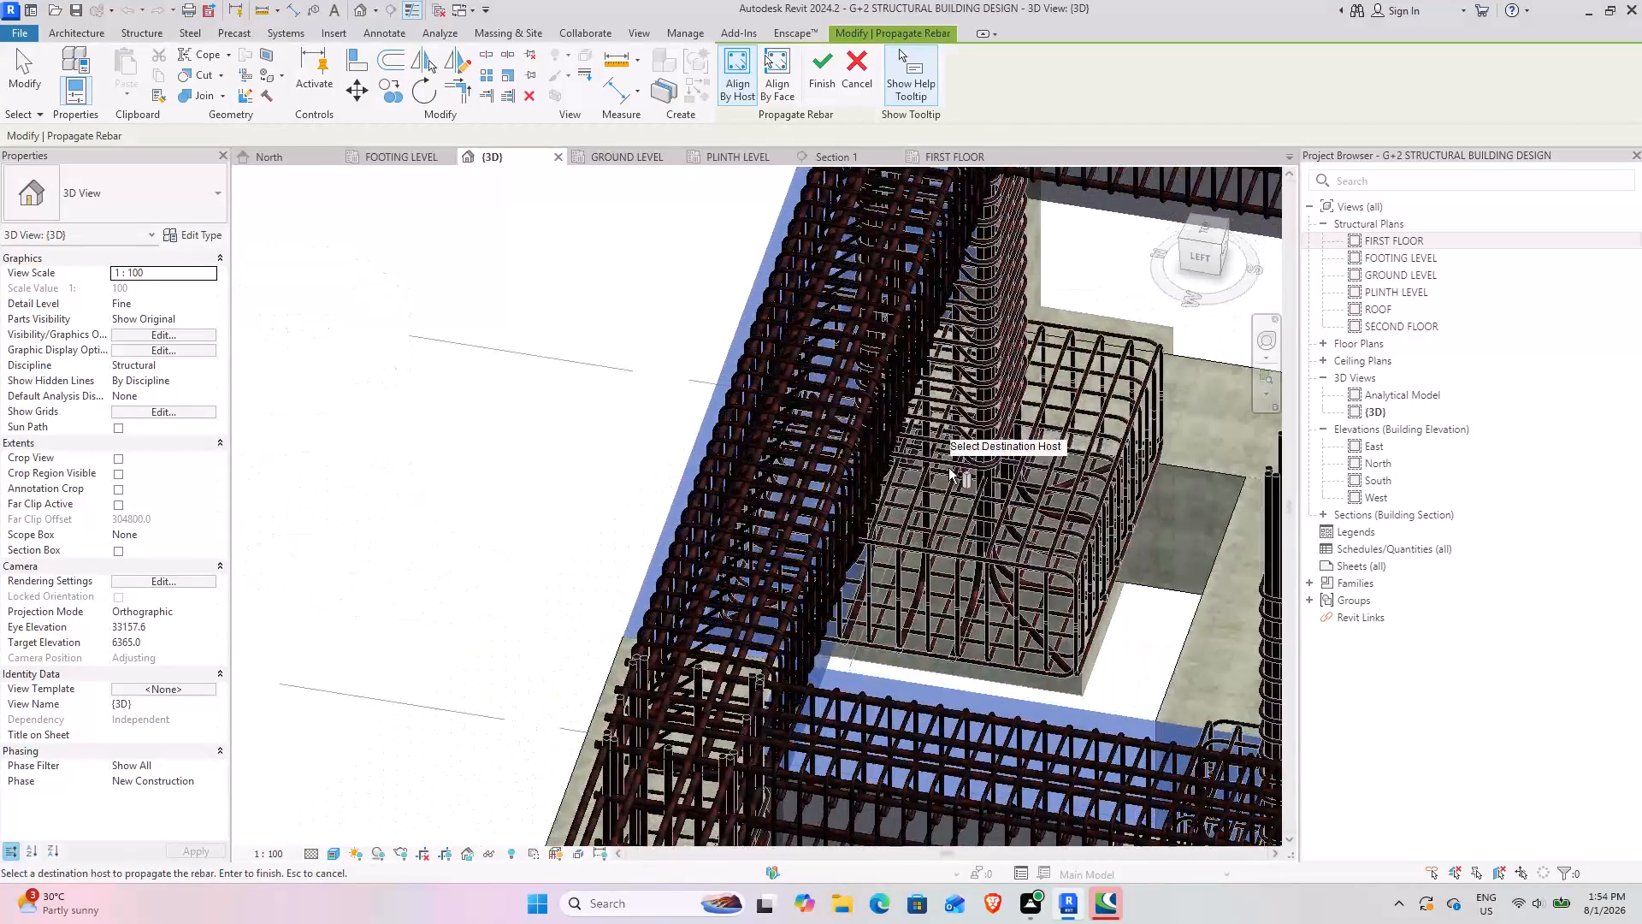
{"action": "scroll", "coordinate": [965, 476], "scroll_direction": "down", "scroll_amount": 9}
{"action": "middle_click_drag", "start_coordinate": [1029, 521], "coordinate": [850, 474], "text": "shift"}
{"action": "left_click", "coordinate": [860, 586]}
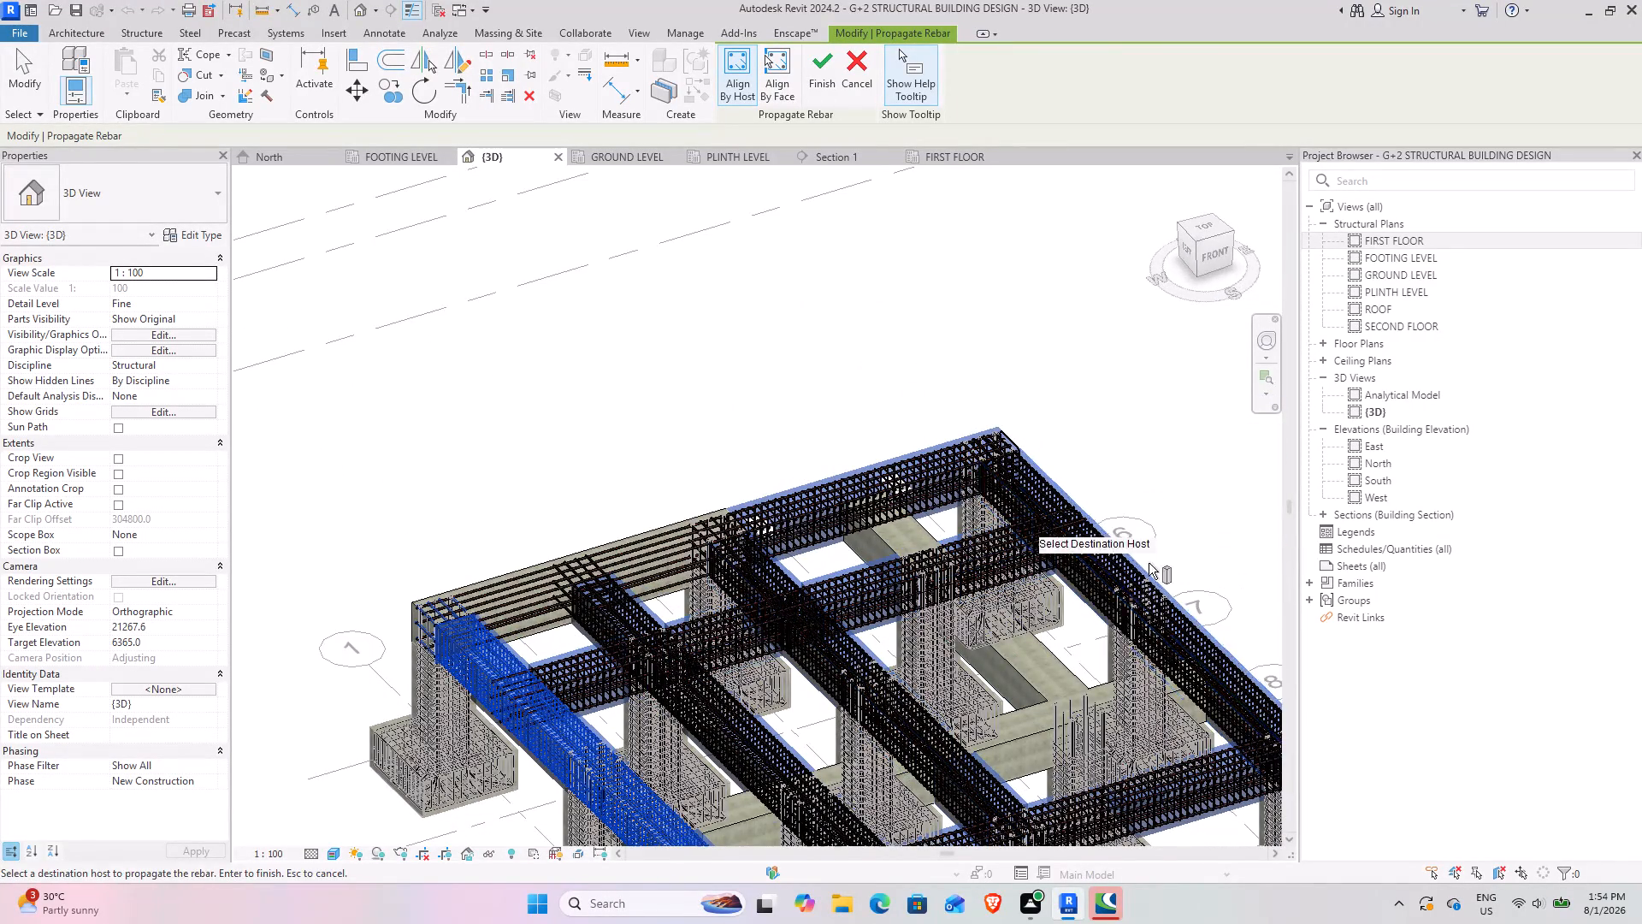
Add the grid line 9 beam as the last destination host and finish propagating the rebar.
{"action": "middle_click_drag", "start_coordinate": [1108, 536], "coordinate": [1016, 530], "text": "shift"}
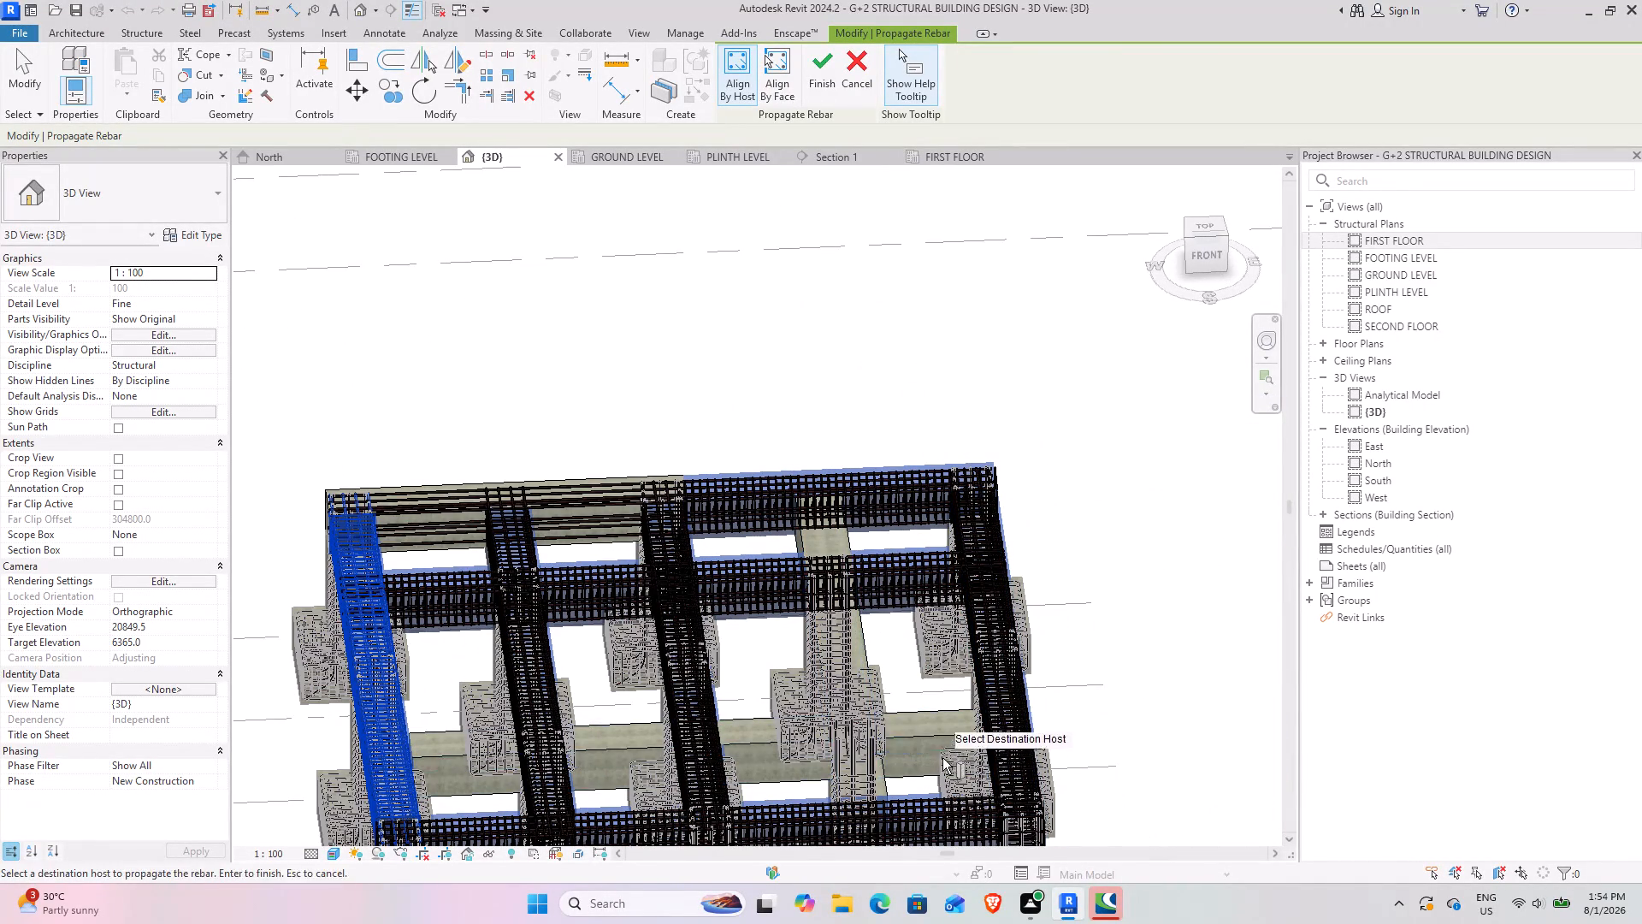
{"action": "left_click", "coordinate": [919, 735]}
{"action": "middle_click_drag", "start_coordinate": [901, 751], "coordinate": [1004, 596]}
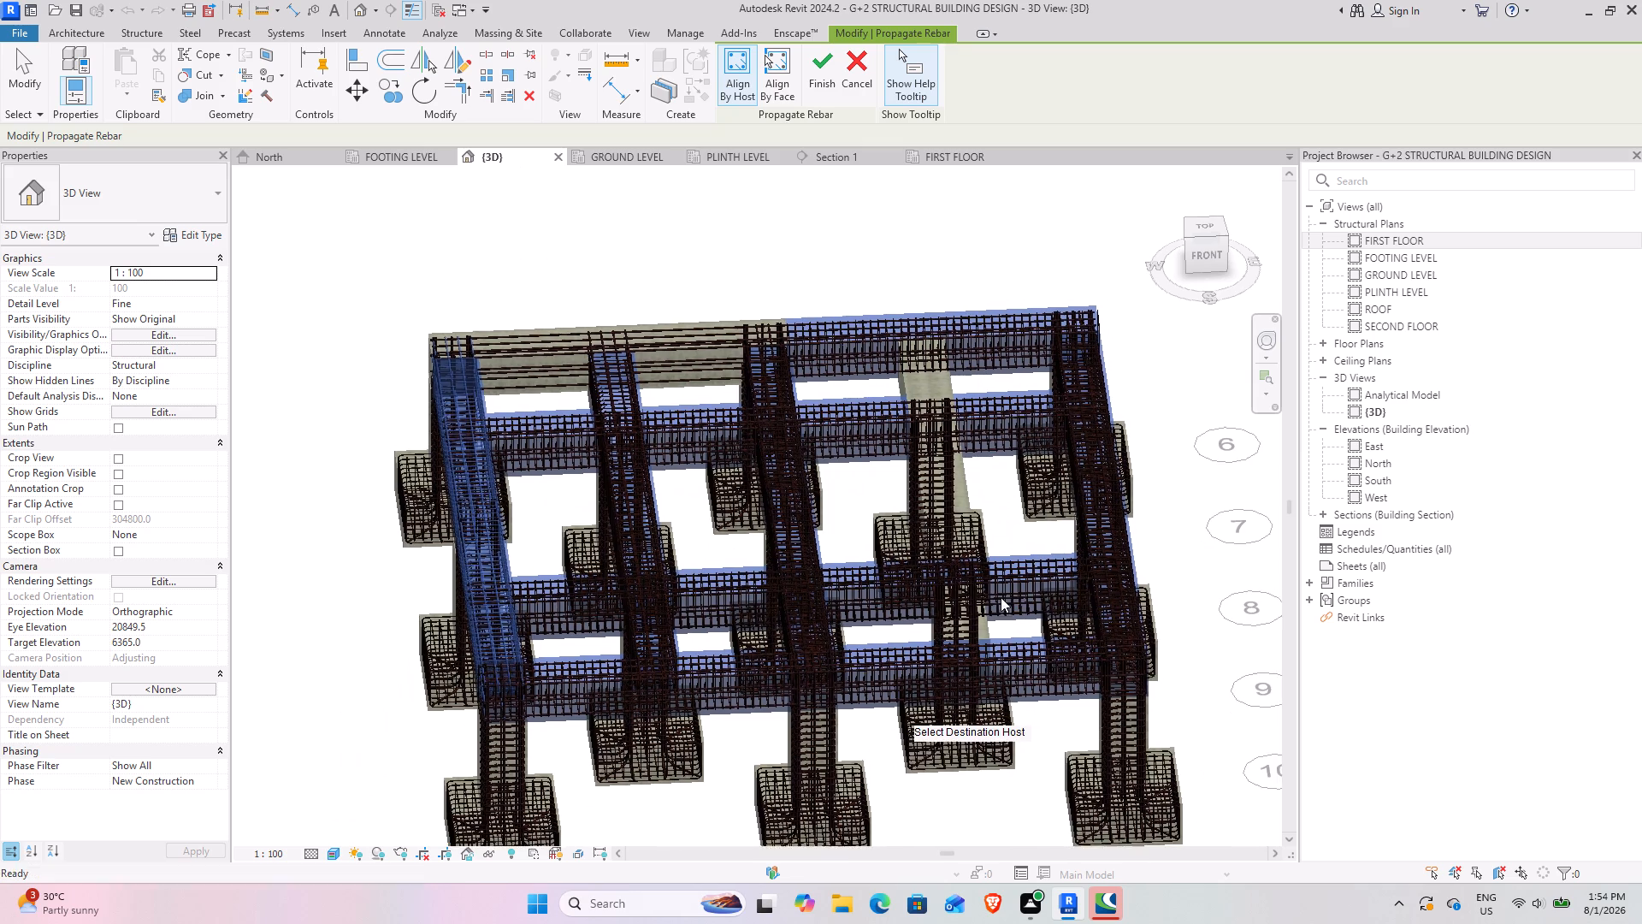
{"action": "left_click", "coordinate": [813, 60]}
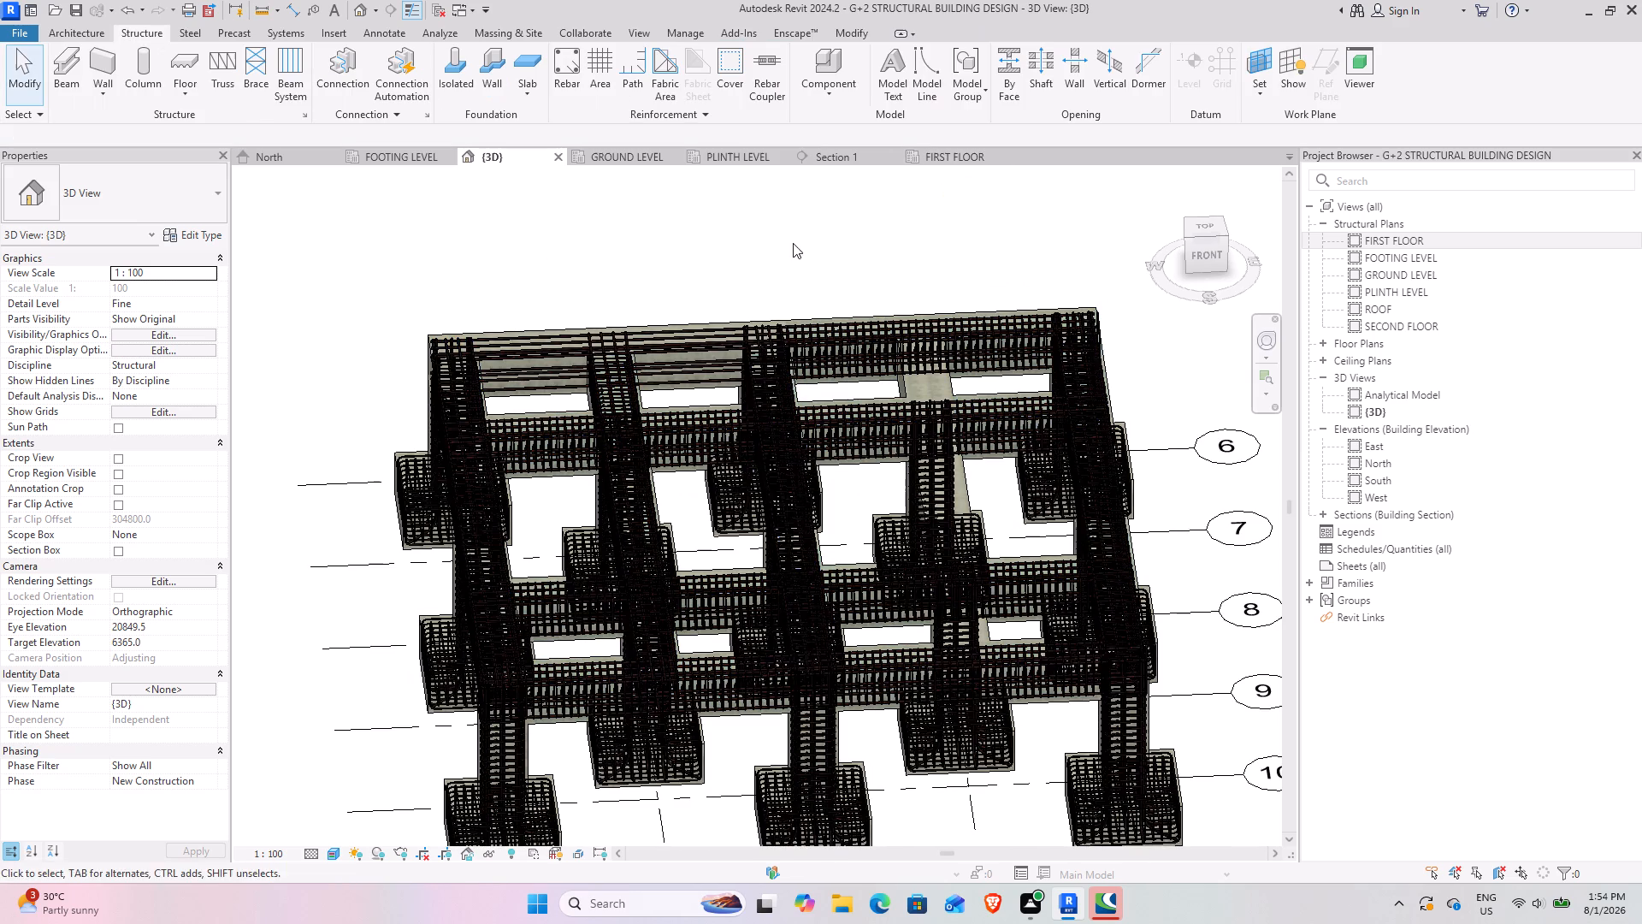
Extend the stirrup set of the grid line 6 edge beam past the grid line 3 footing, toward grid line 2.
{"action": "middle_click_drag", "start_coordinate": [708, 437], "coordinate": [1029, 523], "text": "shift"}
{"action": "middle_click_drag", "start_coordinate": [879, 372], "coordinate": [682, 449]}
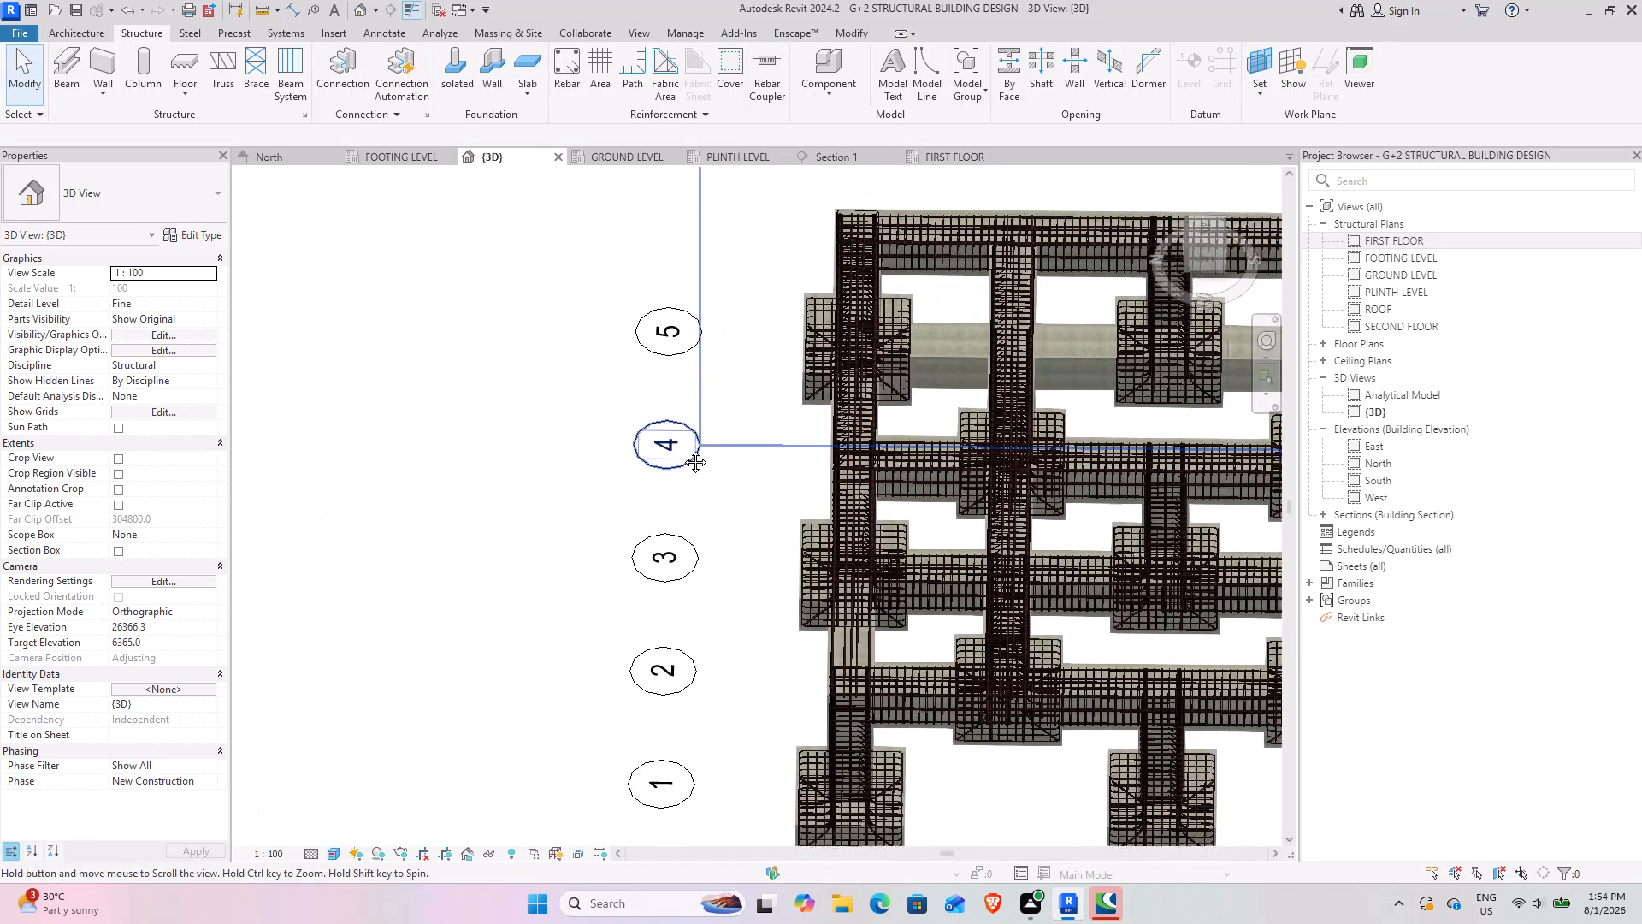
{"action": "middle_click_drag", "start_coordinate": [682, 449], "coordinate": [680, 450]}
{"action": "left_click", "coordinate": [1202, 234]}
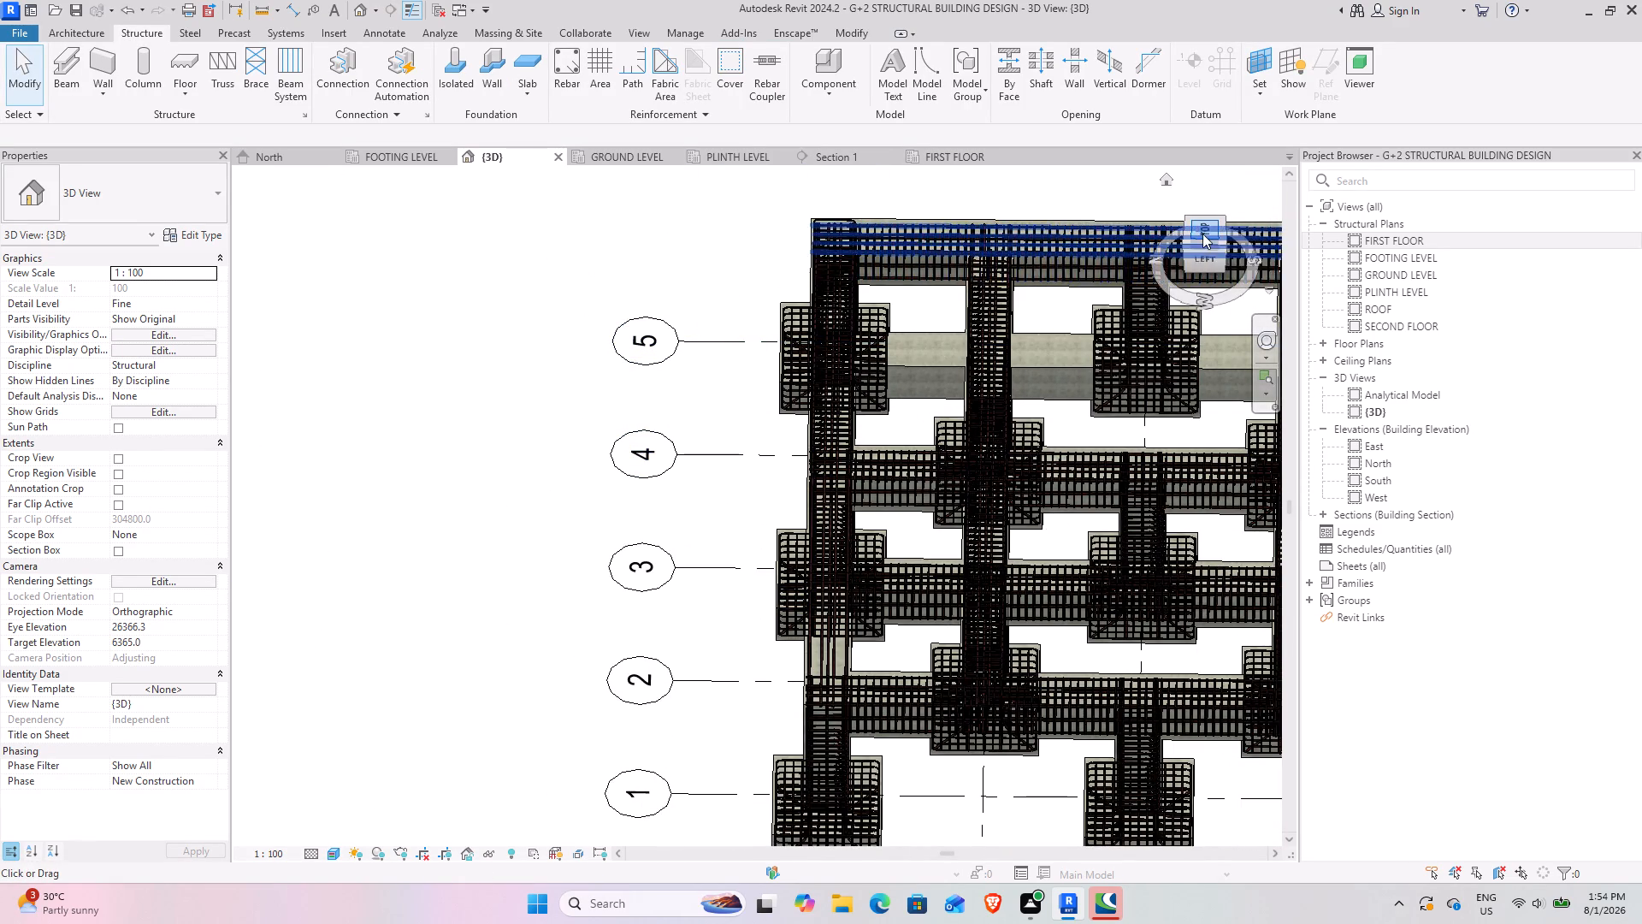
{"action": "scroll", "coordinate": [767, 185], "scroll_direction": "up", "scroll_amount": 3}
{"action": "scroll", "coordinate": [789, 526], "scroll_direction": "up", "scroll_amount": 10}
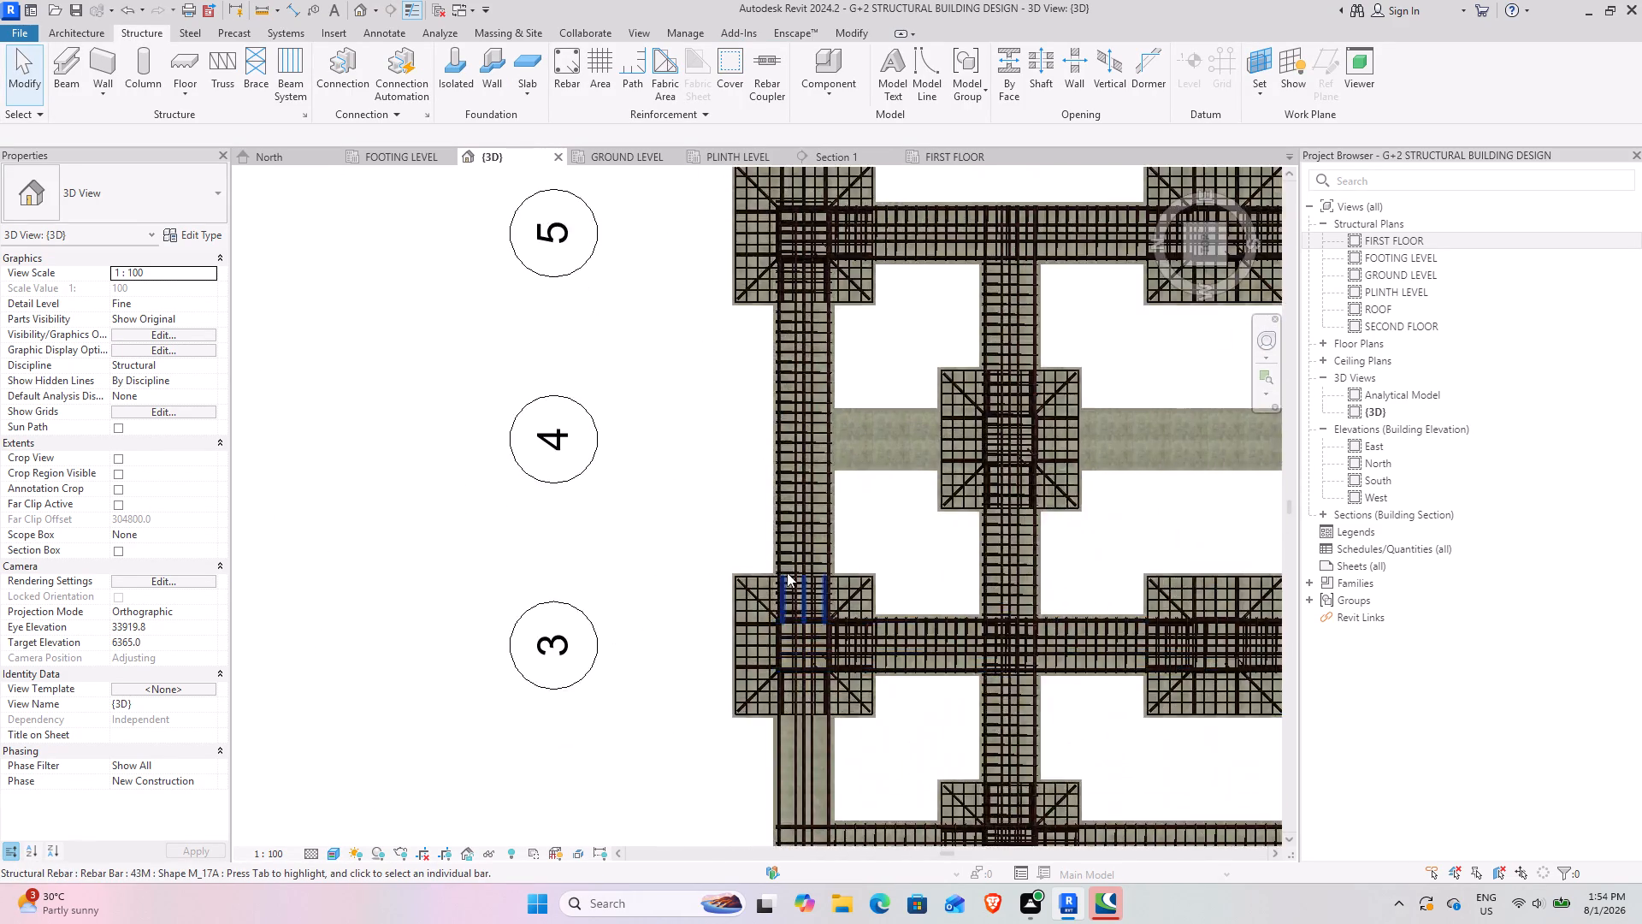
{"action": "scroll", "coordinate": [787, 572], "scroll_direction": "up", "scroll_amount": 6}
{"action": "left_click", "coordinate": [869, 544]}
{"action": "scroll", "coordinate": [965, 626], "scroll_direction": "down", "scroll_amount": 3}
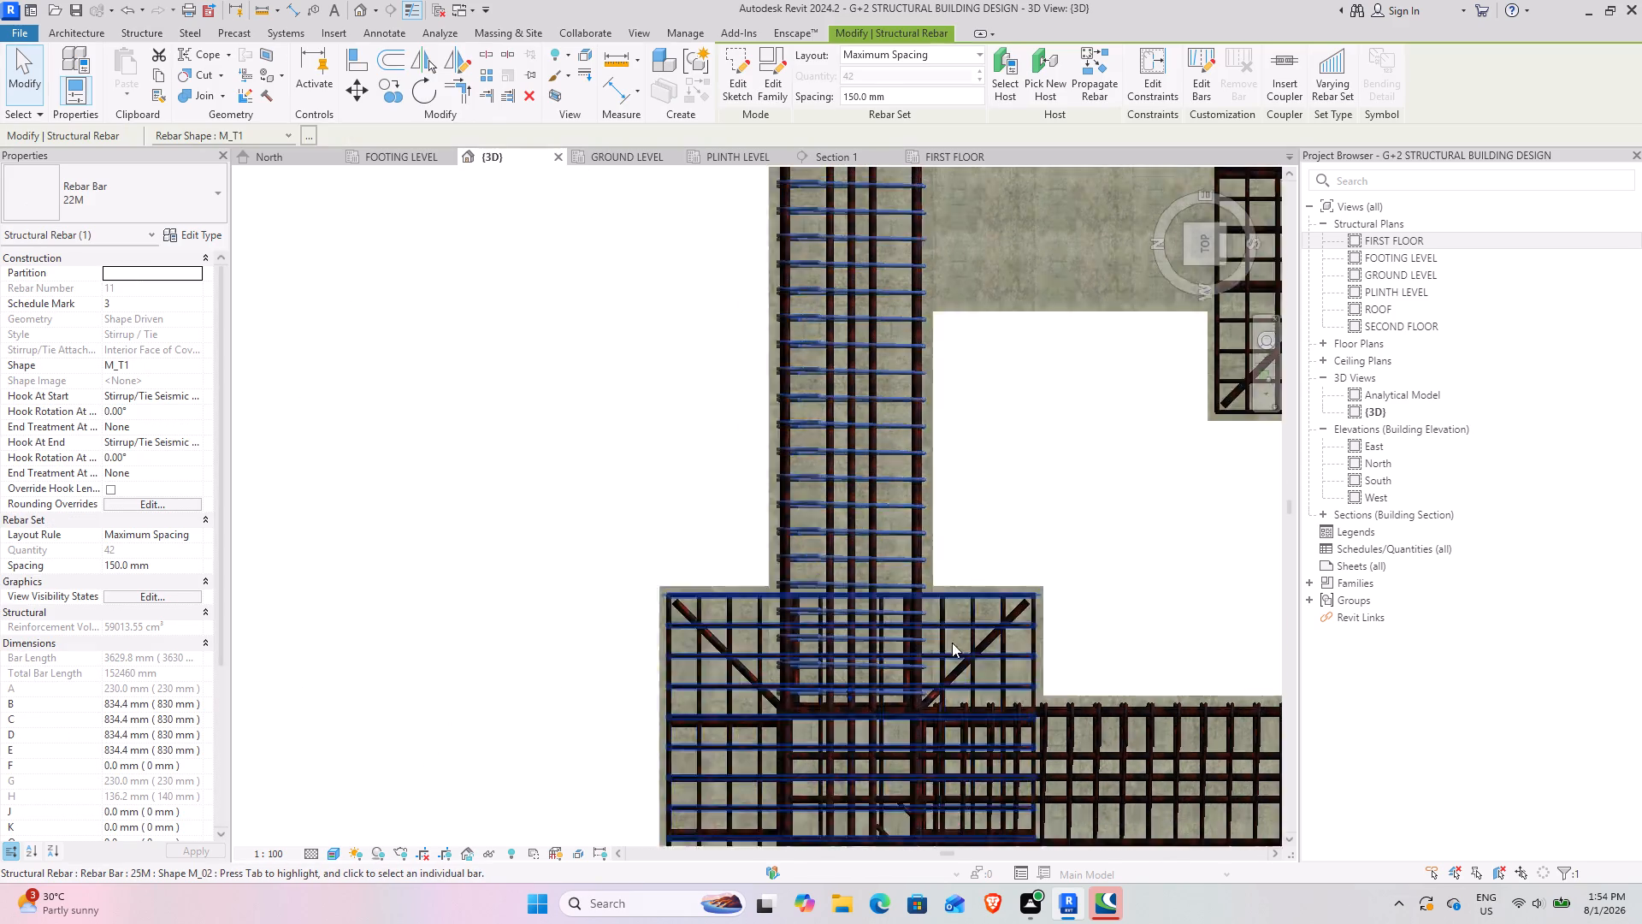
{"action": "scroll", "coordinate": [952, 643], "scroll_direction": "down", "scroll_amount": 1}
{"action": "middle_click_drag", "start_coordinate": [1052, 707], "coordinate": [825, 434]}
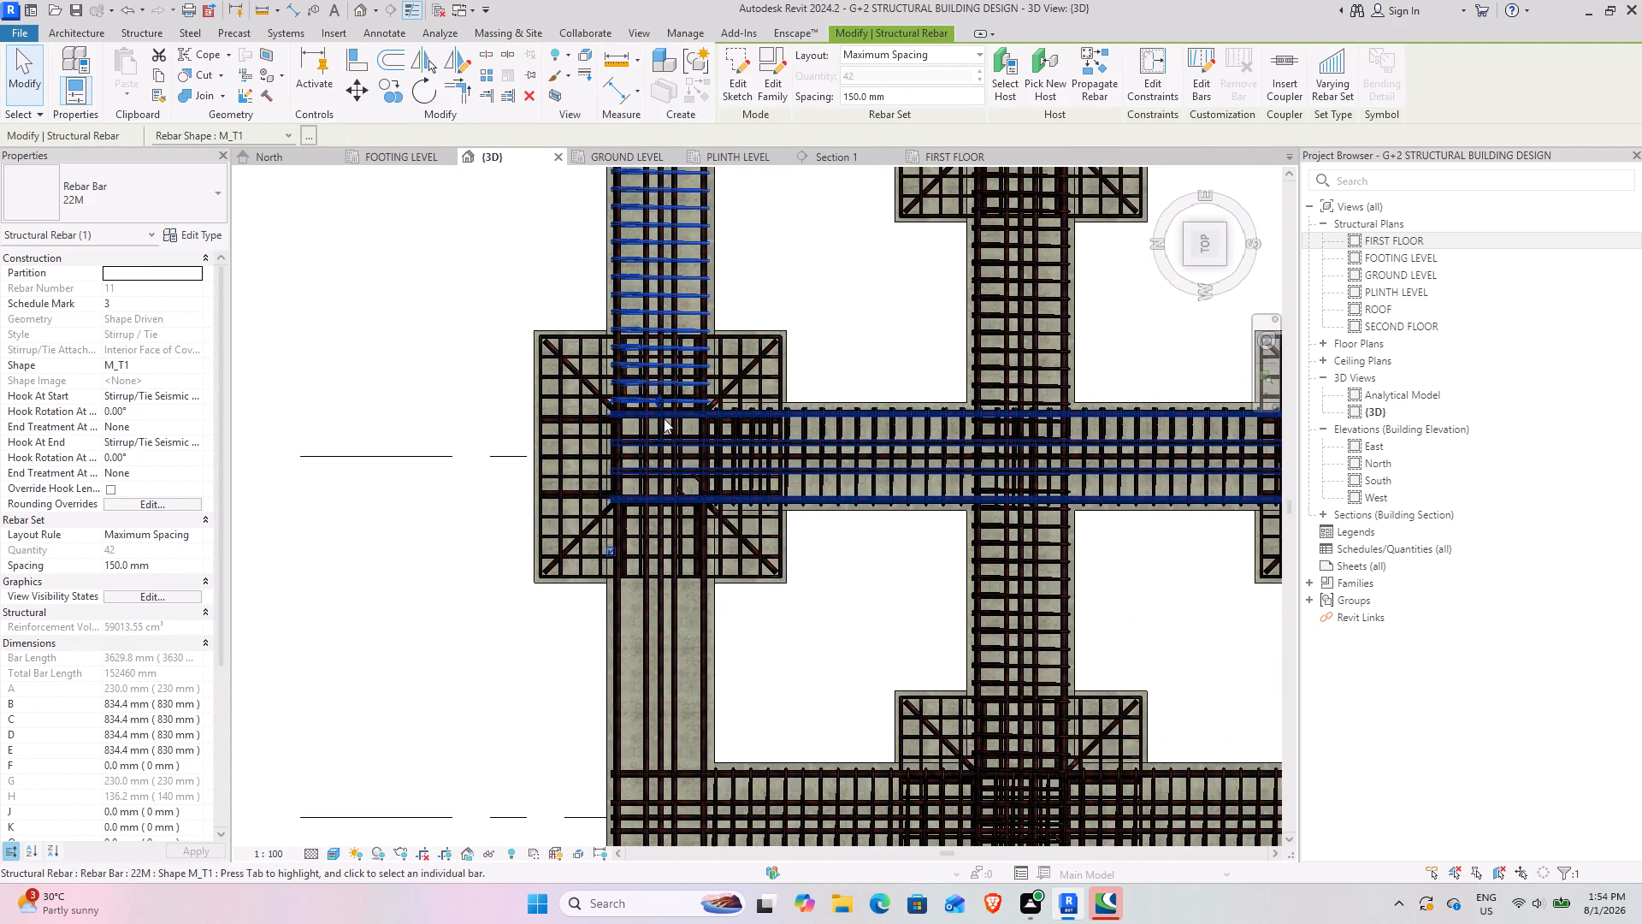
{"action": "left_click_drag", "start_coordinate": [659, 398], "coordinate": [634, 720]}
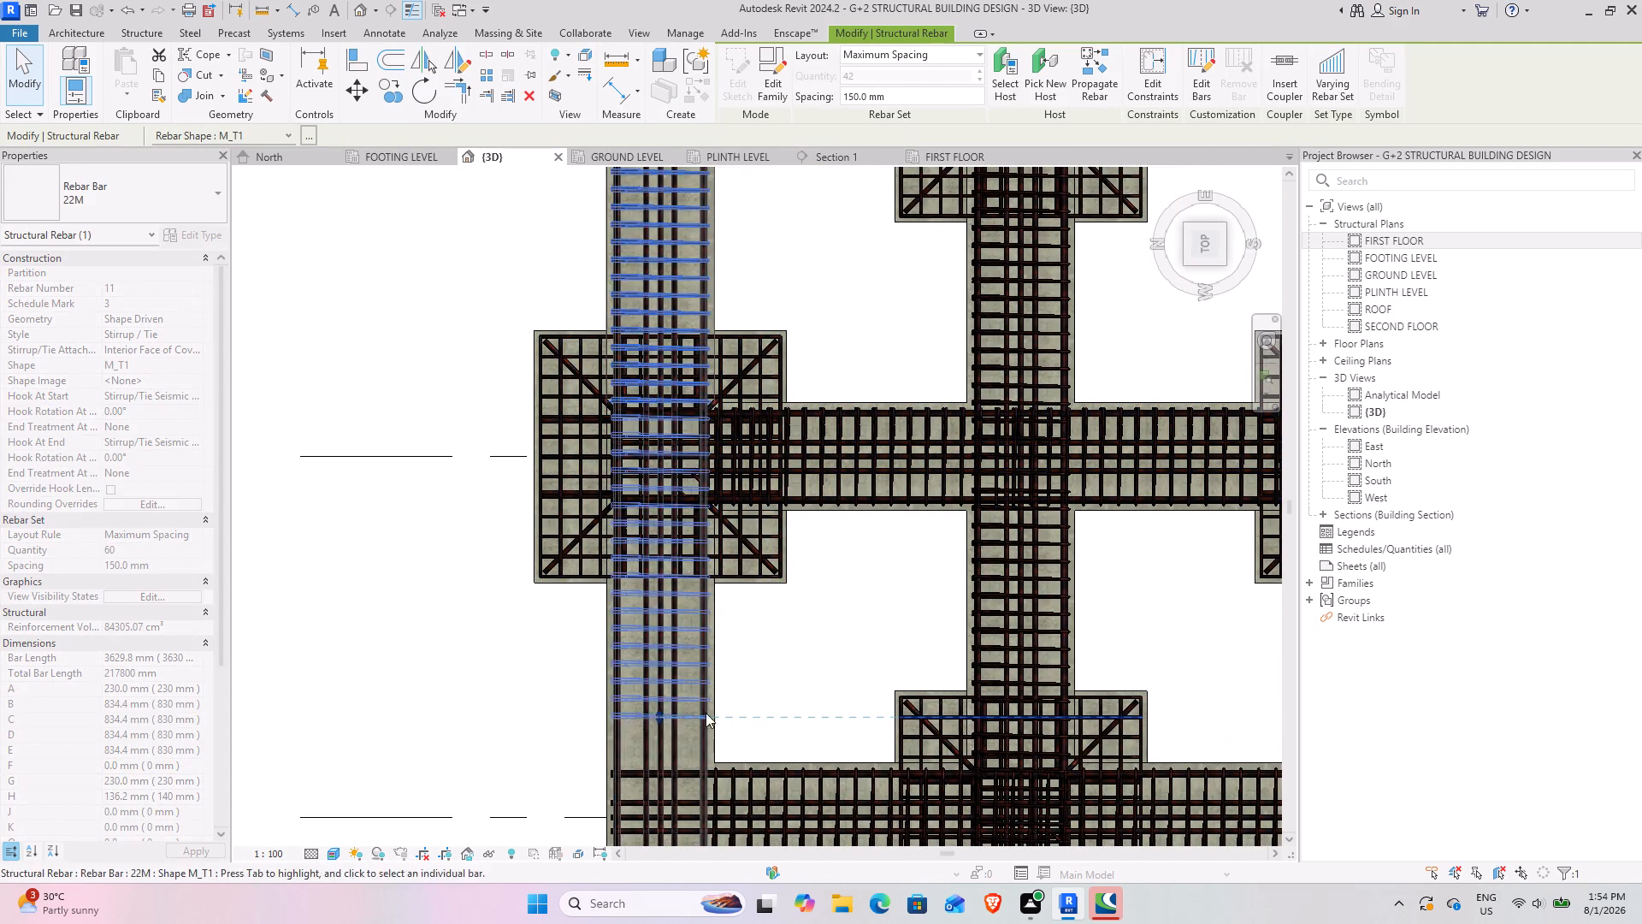
Extend the same stirrup set past grid line 2 to the edge of the corner footing at grid line 1.
{"action": "scroll", "coordinate": [861, 702], "scroll_direction": "down", "scroll_amount": 4}
{"action": "middle_click_drag", "start_coordinate": [832, 698], "coordinate": [764, 367]}
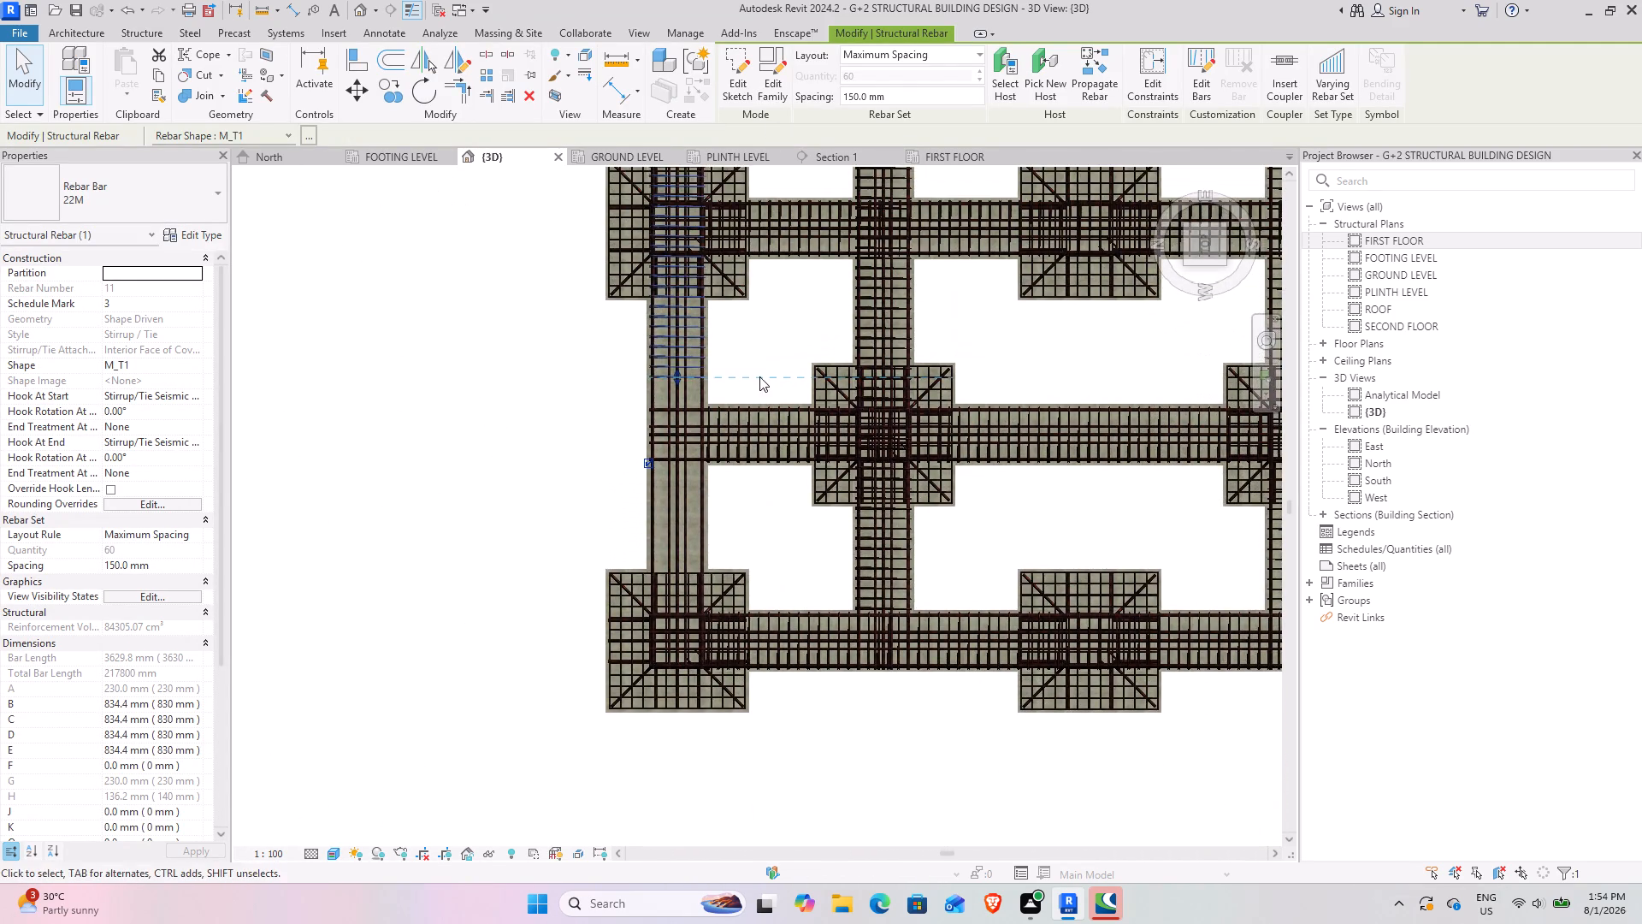
{"action": "left_click_drag", "start_coordinate": [675, 380], "coordinate": [682, 443]}
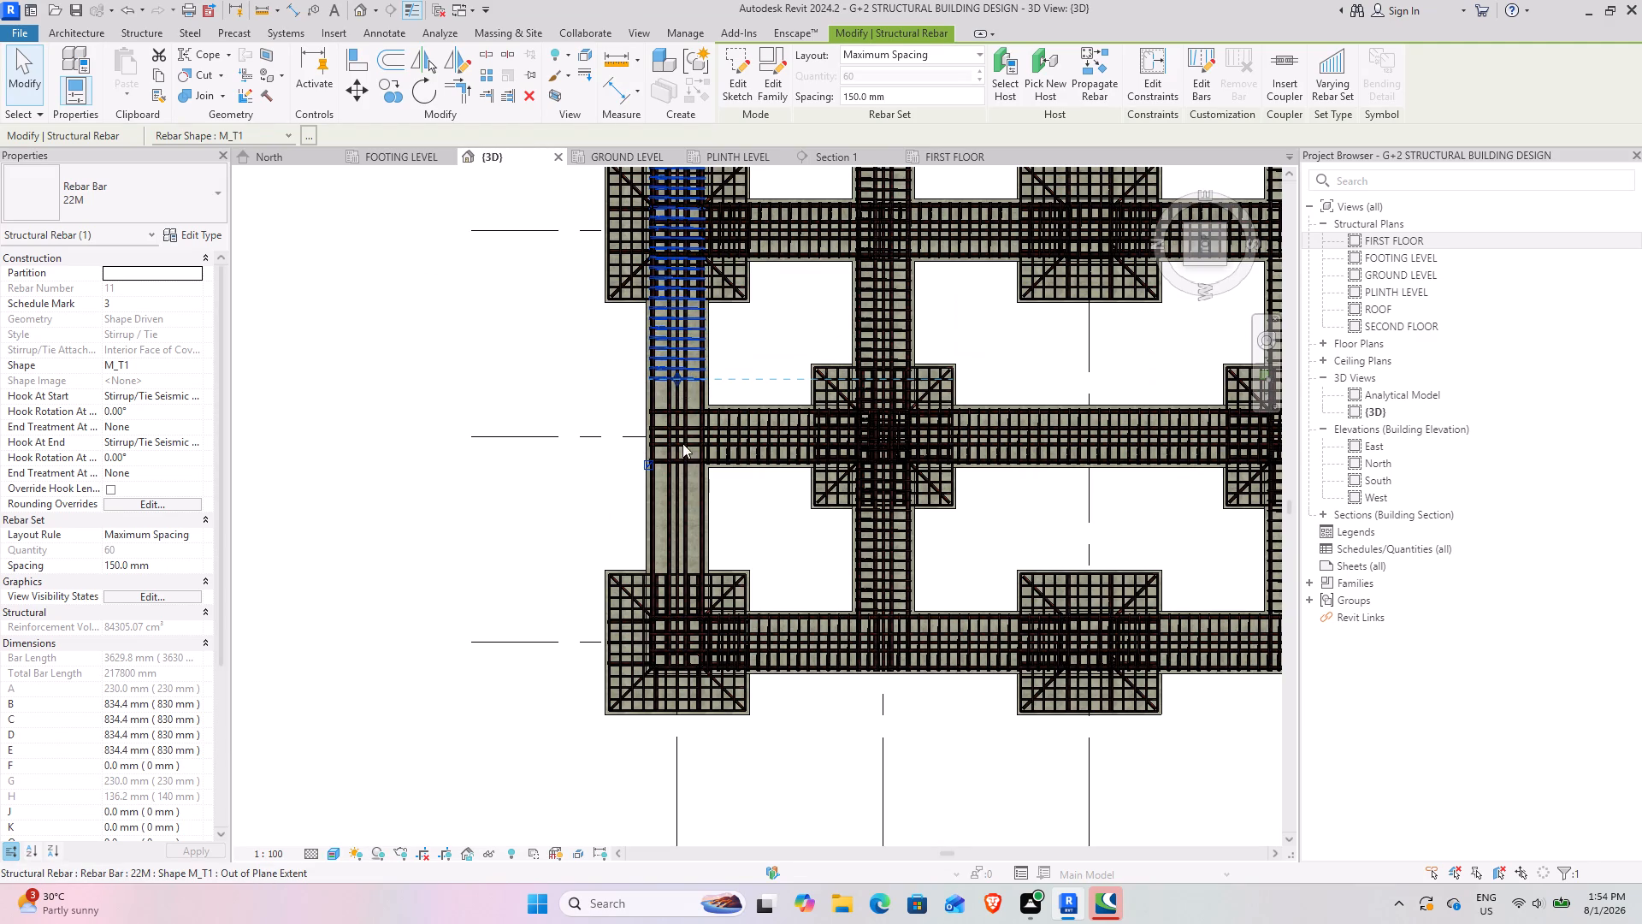
{"action": "left_click_drag", "start_coordinate": [682, 443], "coordinate": [675, 573]}
{"action": "scroll", "coordinate": [688, 560], "scroll_direction": "up", "scroll_amount": 3}
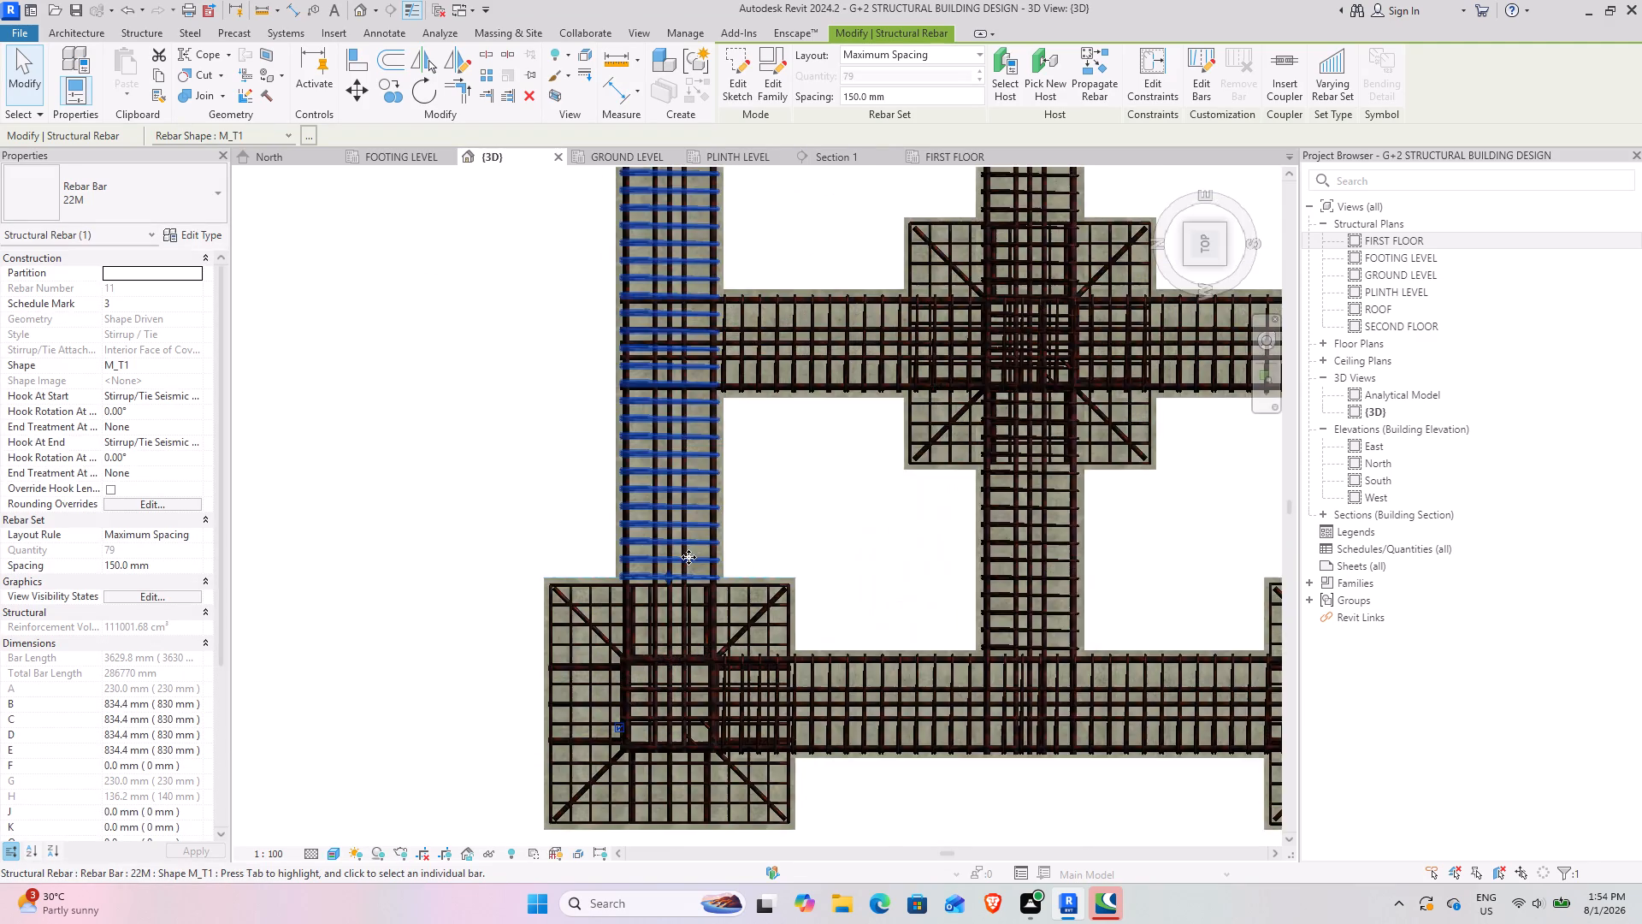
{"action": "scroll", "coordinate": [688, 557], "scroll_direction": "up", "scroll_amount": 12}
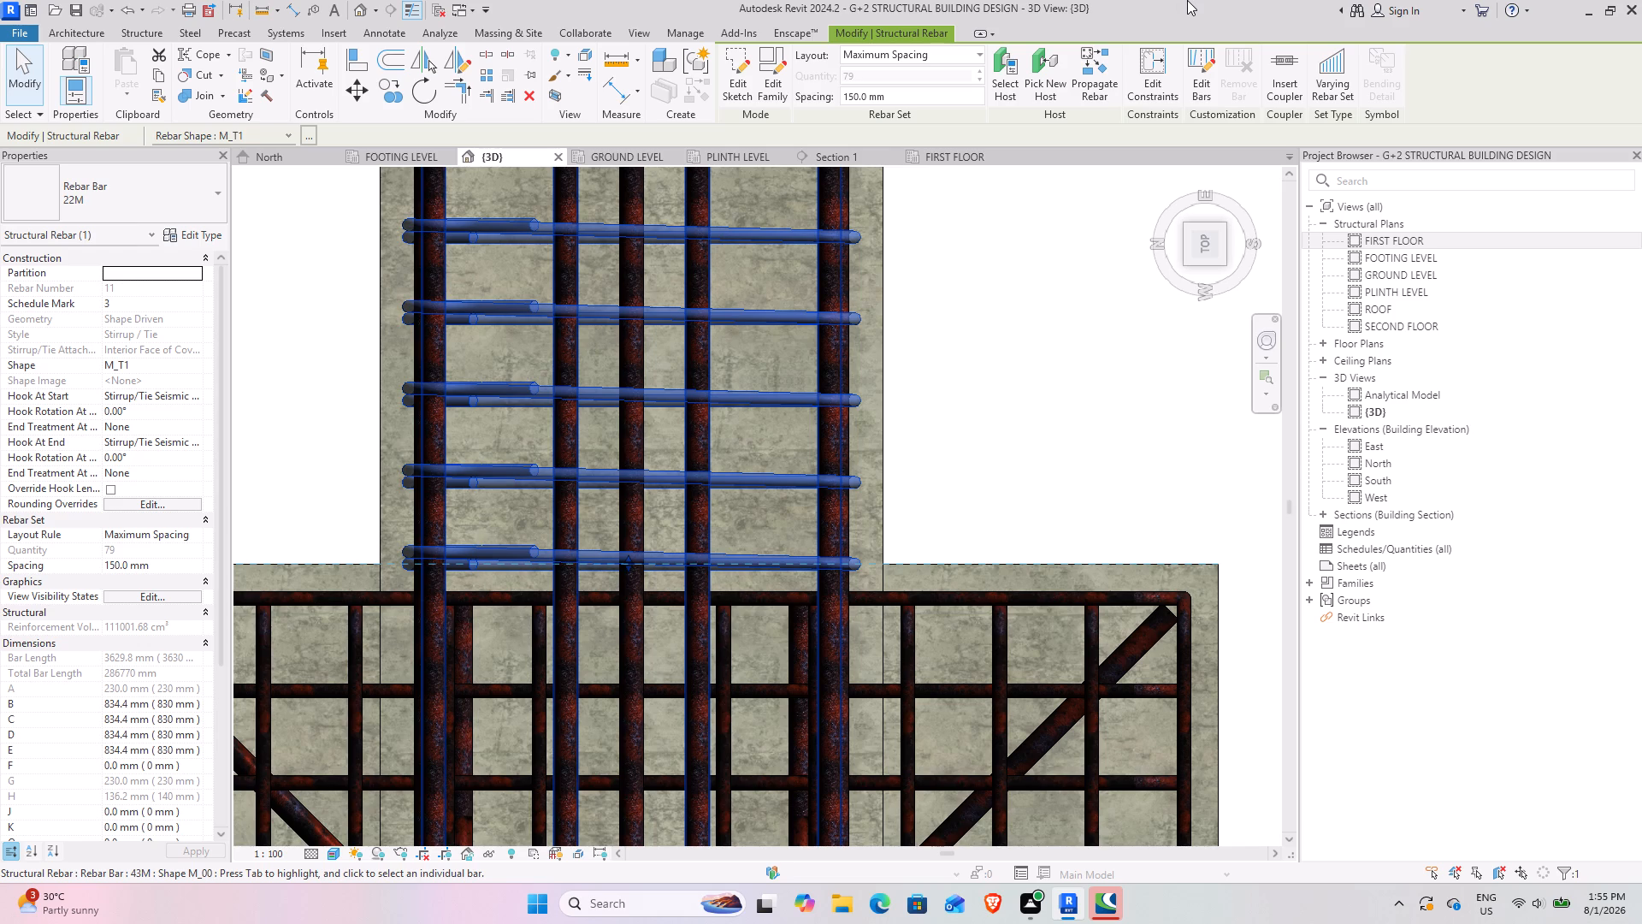
Clear the selection and examine the beam, column and footing reinforcement from several angles in the 3D view.
{"action": "scroll", "coordinate": [1190, 76], "scroll_direction": "down", "scroll_amount": 3}
{"action": "scroll", "coordinate": [994, 322], "scroll_direction": "down", "scroll_amount": 9}
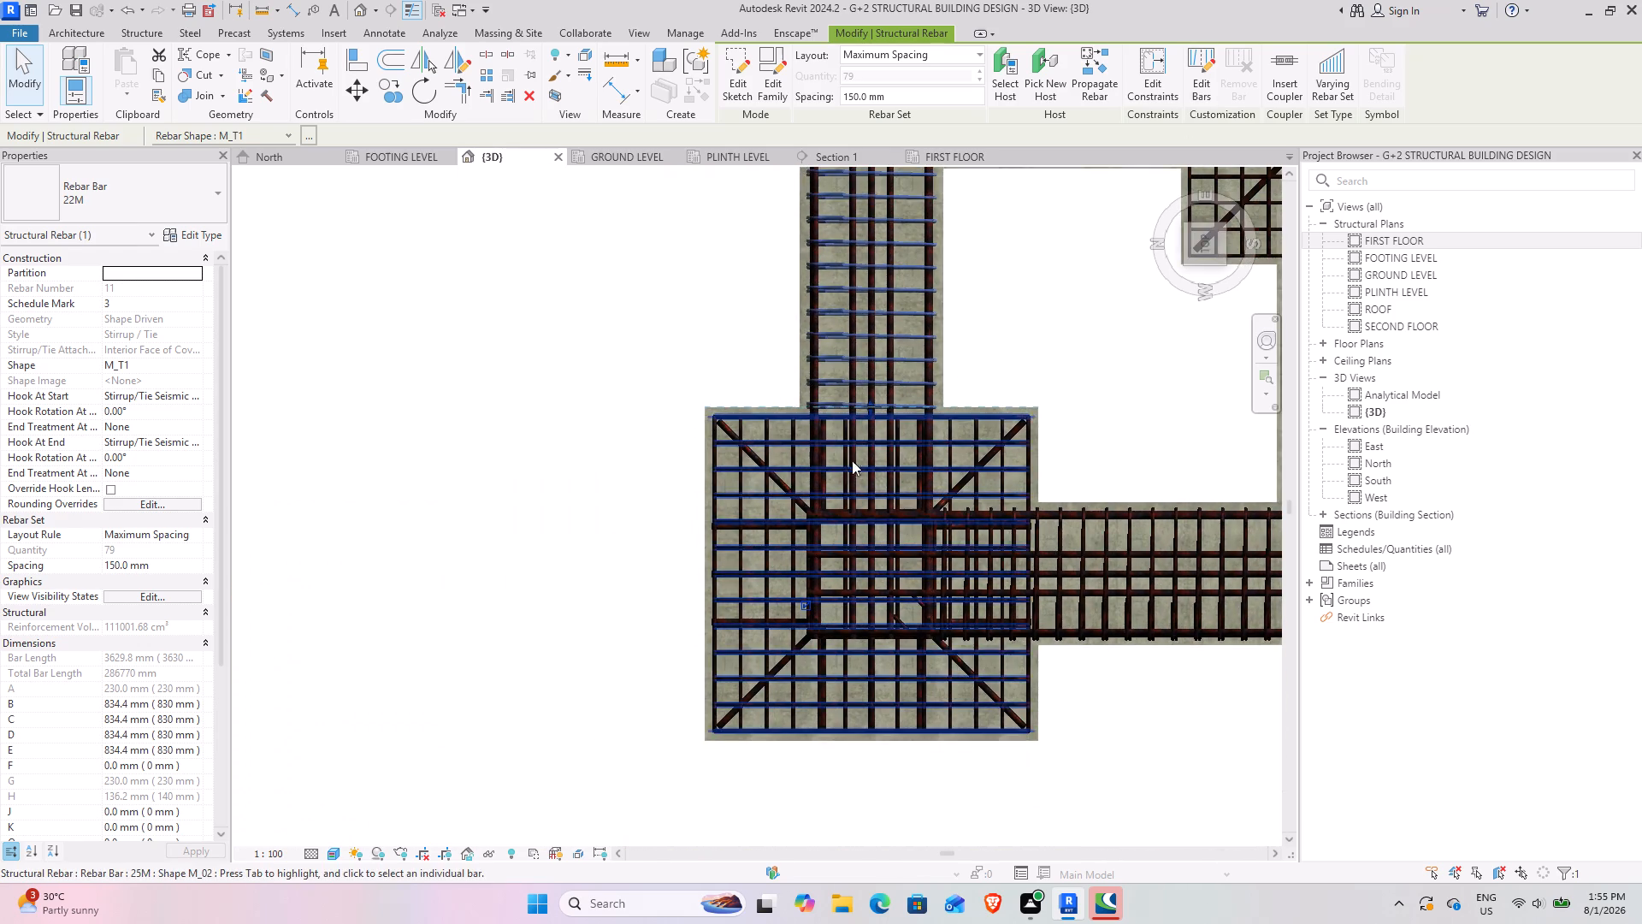
{"action": "middle_click_drag", "start_coordinate": [990, 450], "coordinate": [963, 489], "text": "shift"}
{"action": "scroll", "coordinate": [961, 490], "scroll_direction": "down", "scroll_amount": 8}
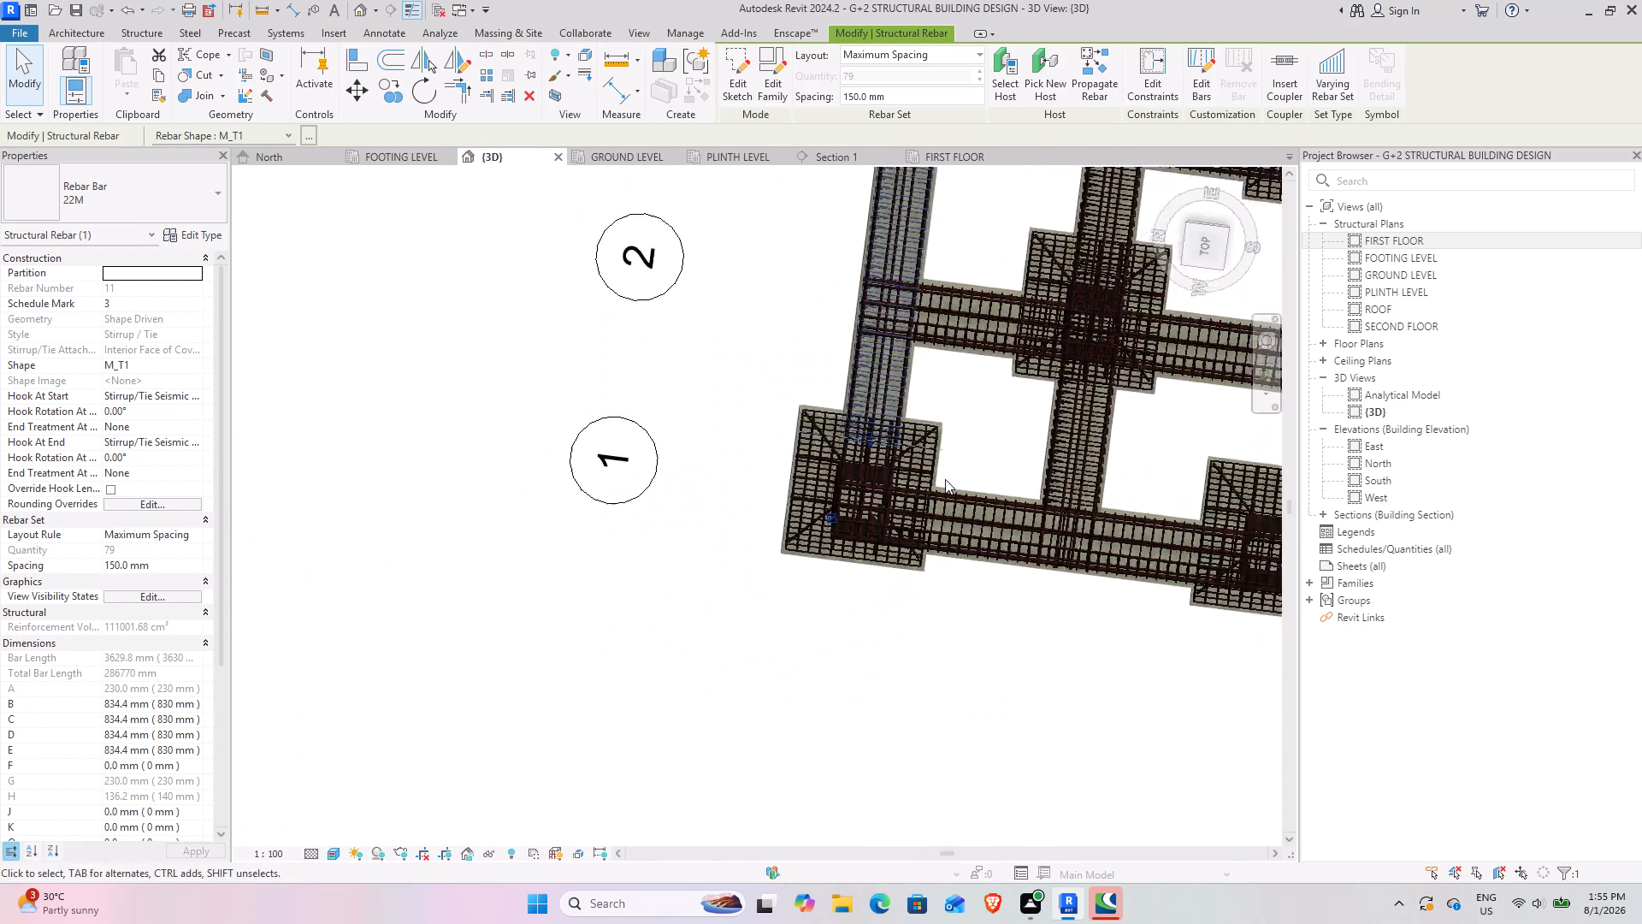
{"action": "scroll", "coordinate": [945, 479], "scroll_direction": "down", "scroll_amount": 2}
{"action": "middle_click_drag", "start_coordinate": [922, 742], "coordinate": [1023, 386], "text": "shift"}
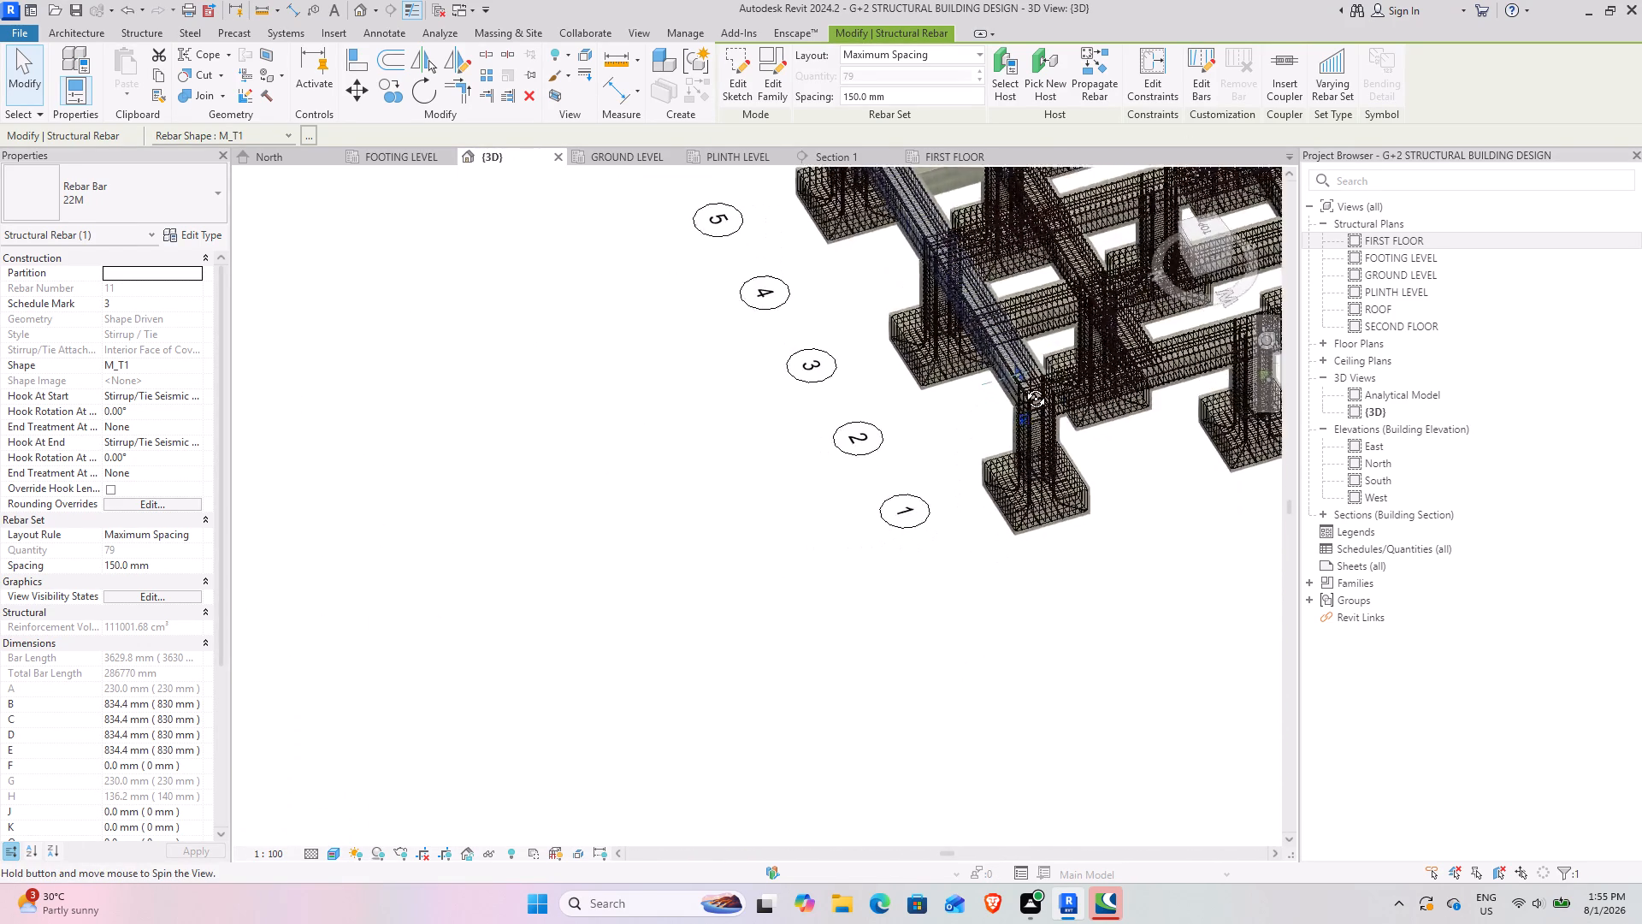
{"action": "middle_click_drag", "start_coordinate": [1023, 386], "coordinate": [924, 275], "text": "shift"}
{"action": "left_click", "coordinate": [974, 556]}
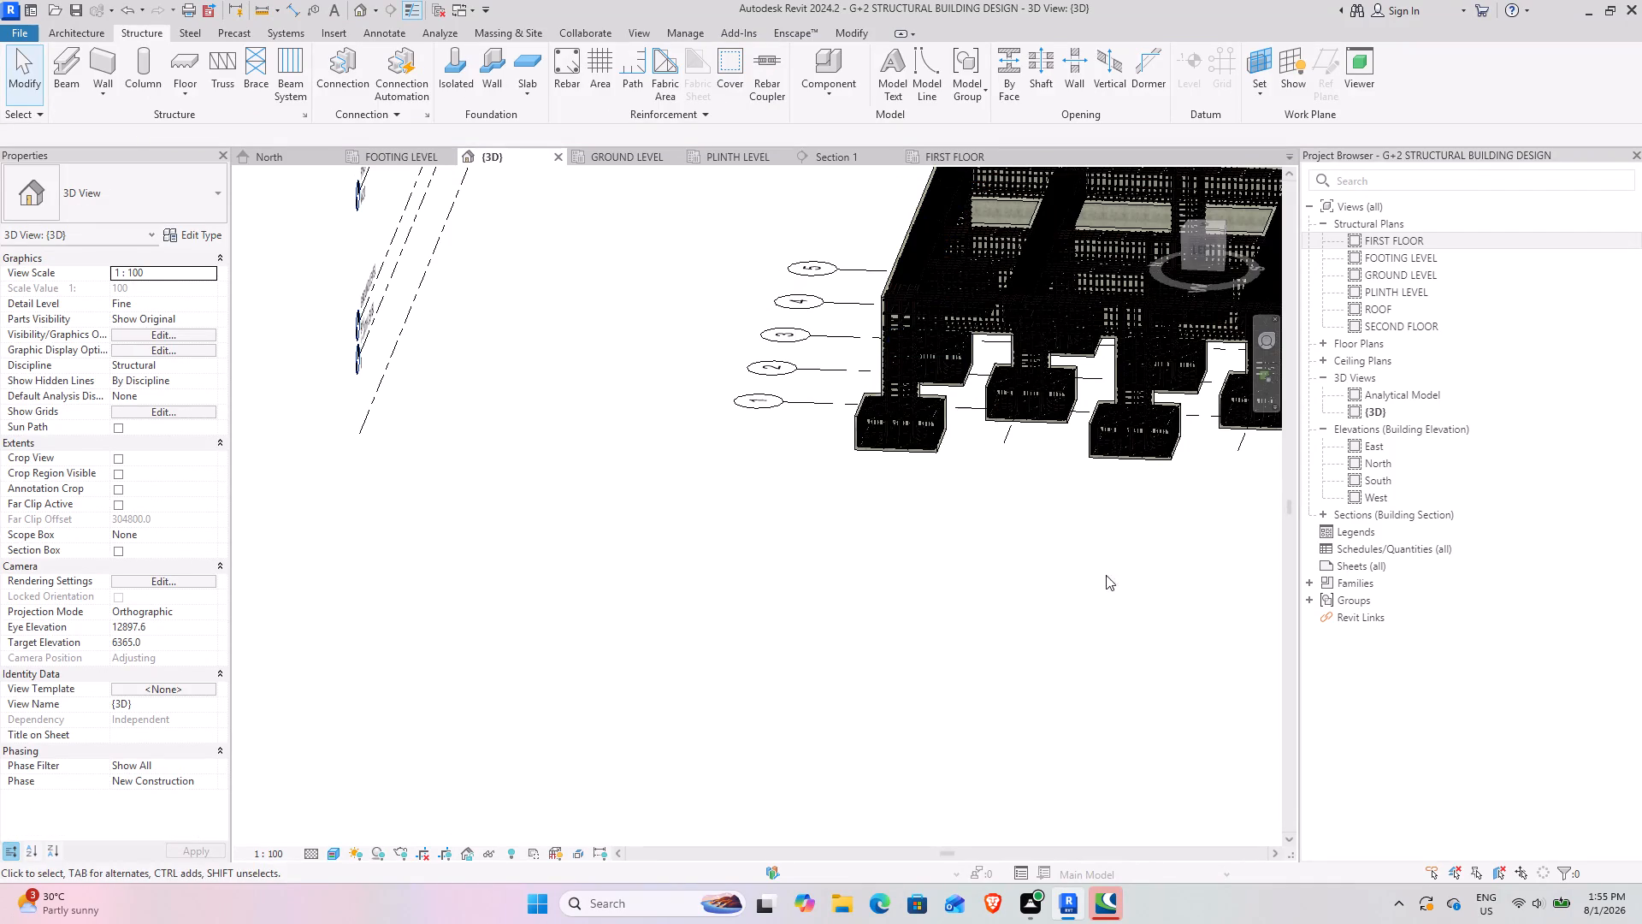
{"action": "middle_click_drag", "start_coordinate": [1096, 569], "coordinate": [810, 536], "text": "shift"}
{"action": "scroll", "coordinate": [980, 357], "scroll_direction": "up", "scroll_amount": 5}
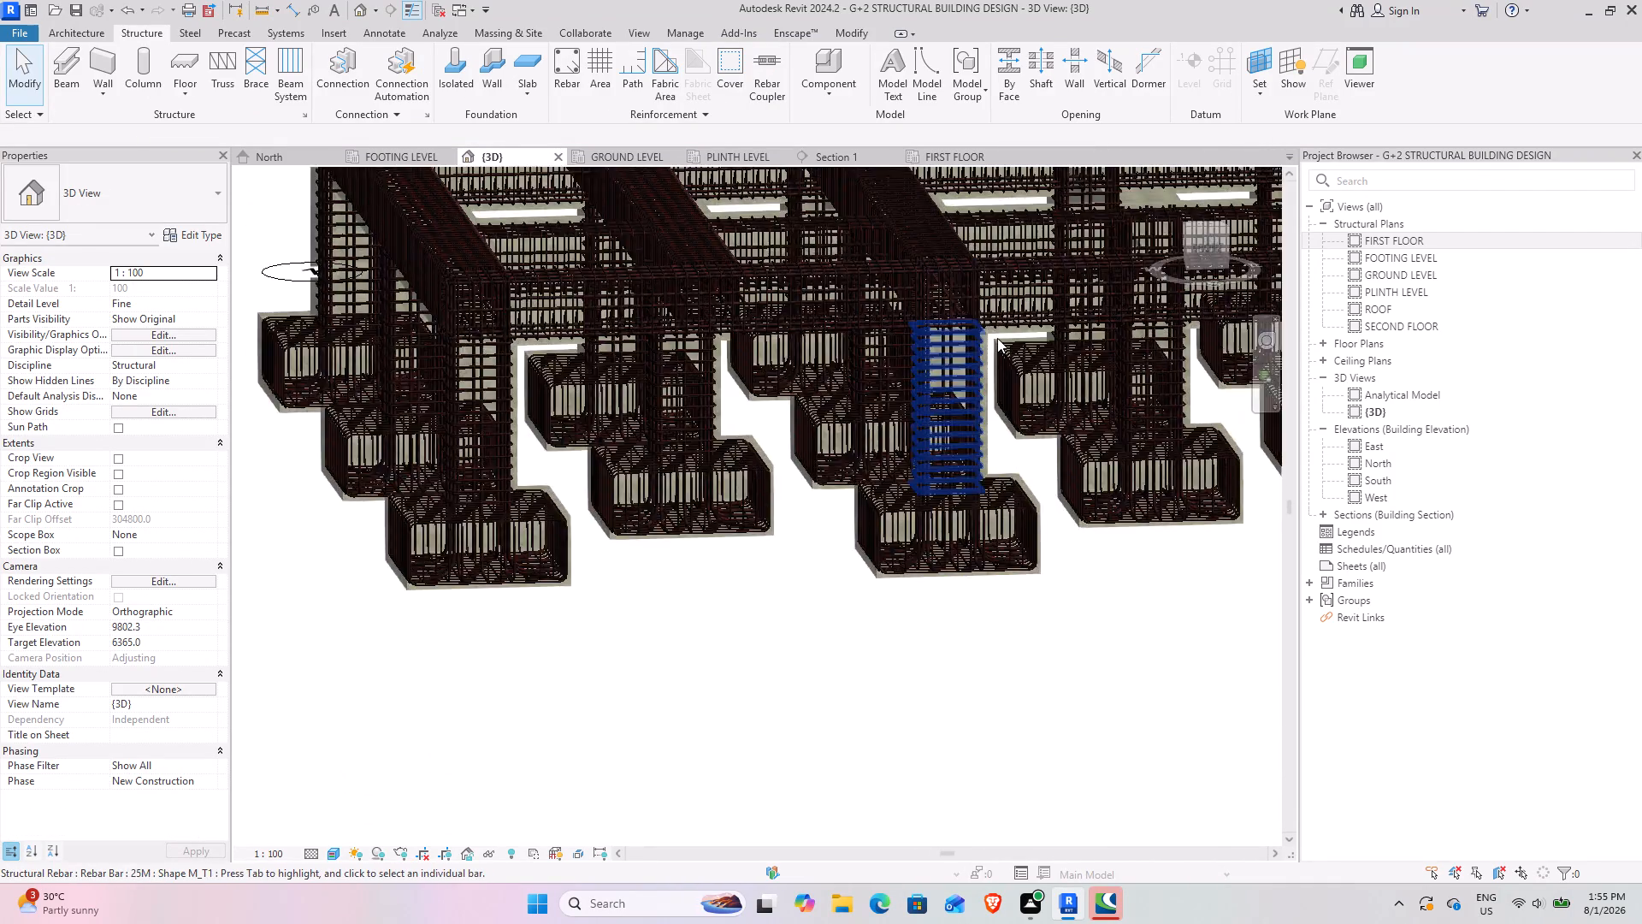
{"action": "scroll", "coordinate": [997, 338], "scroll_direction": "up", "scroll_amount": 4}
{"action": "middle_click_drag", "start_coordinate": [957, 384], "coordinate": [1031, 556], "text": "shift"}
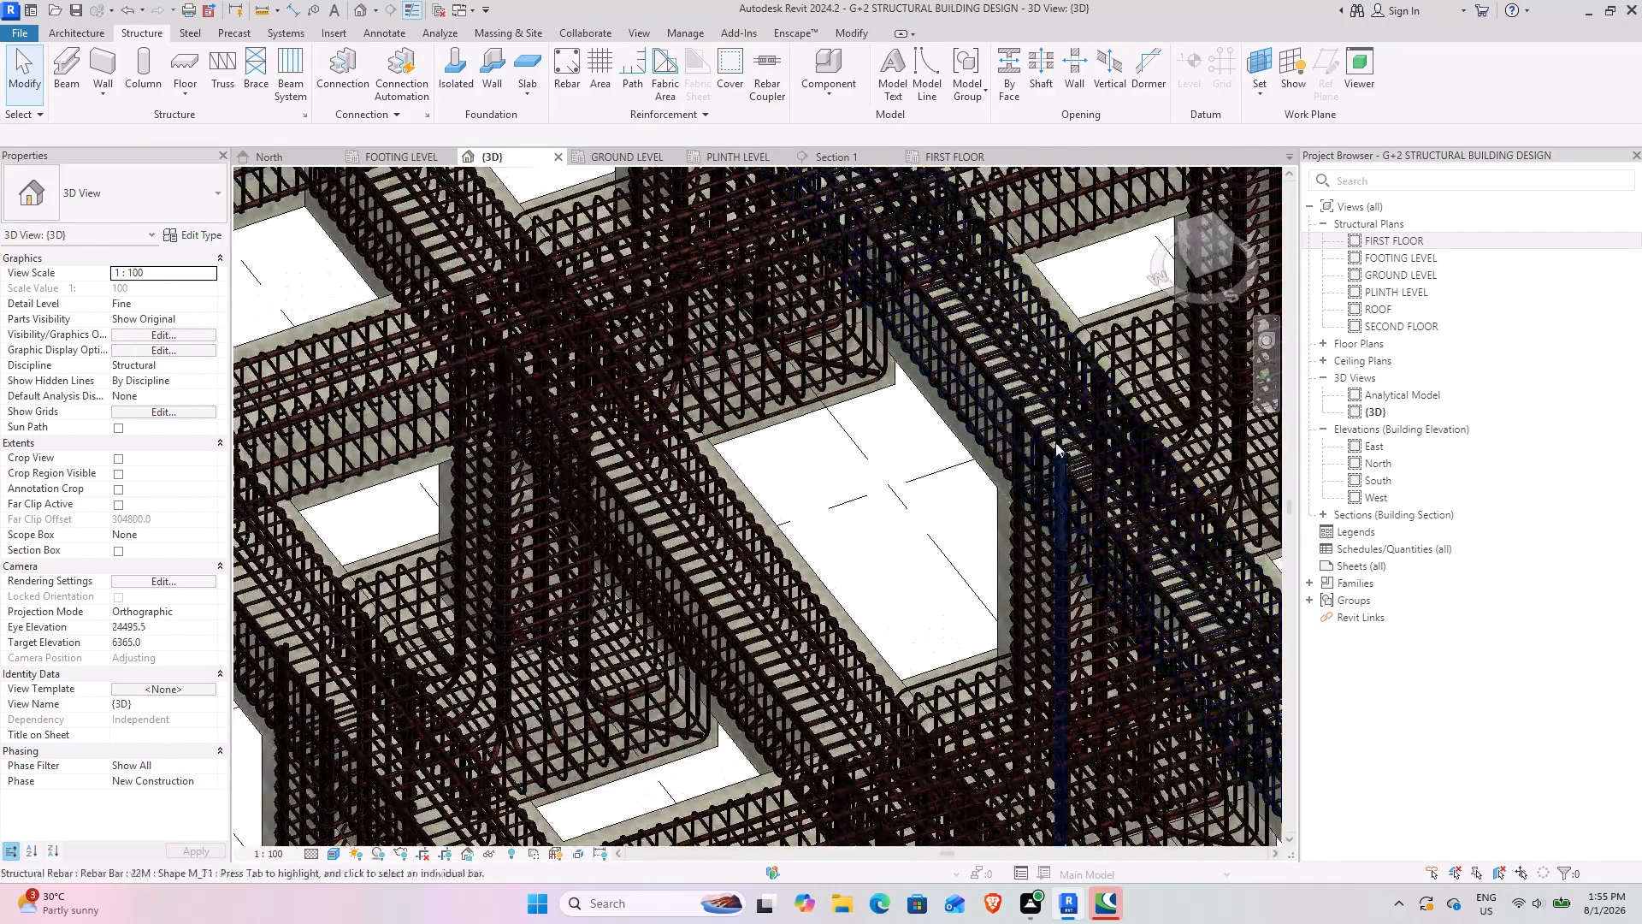
{"action": "scroll", "coordinate": [891, 495], "scroll_direction": "down", "scroll_amount": 7}
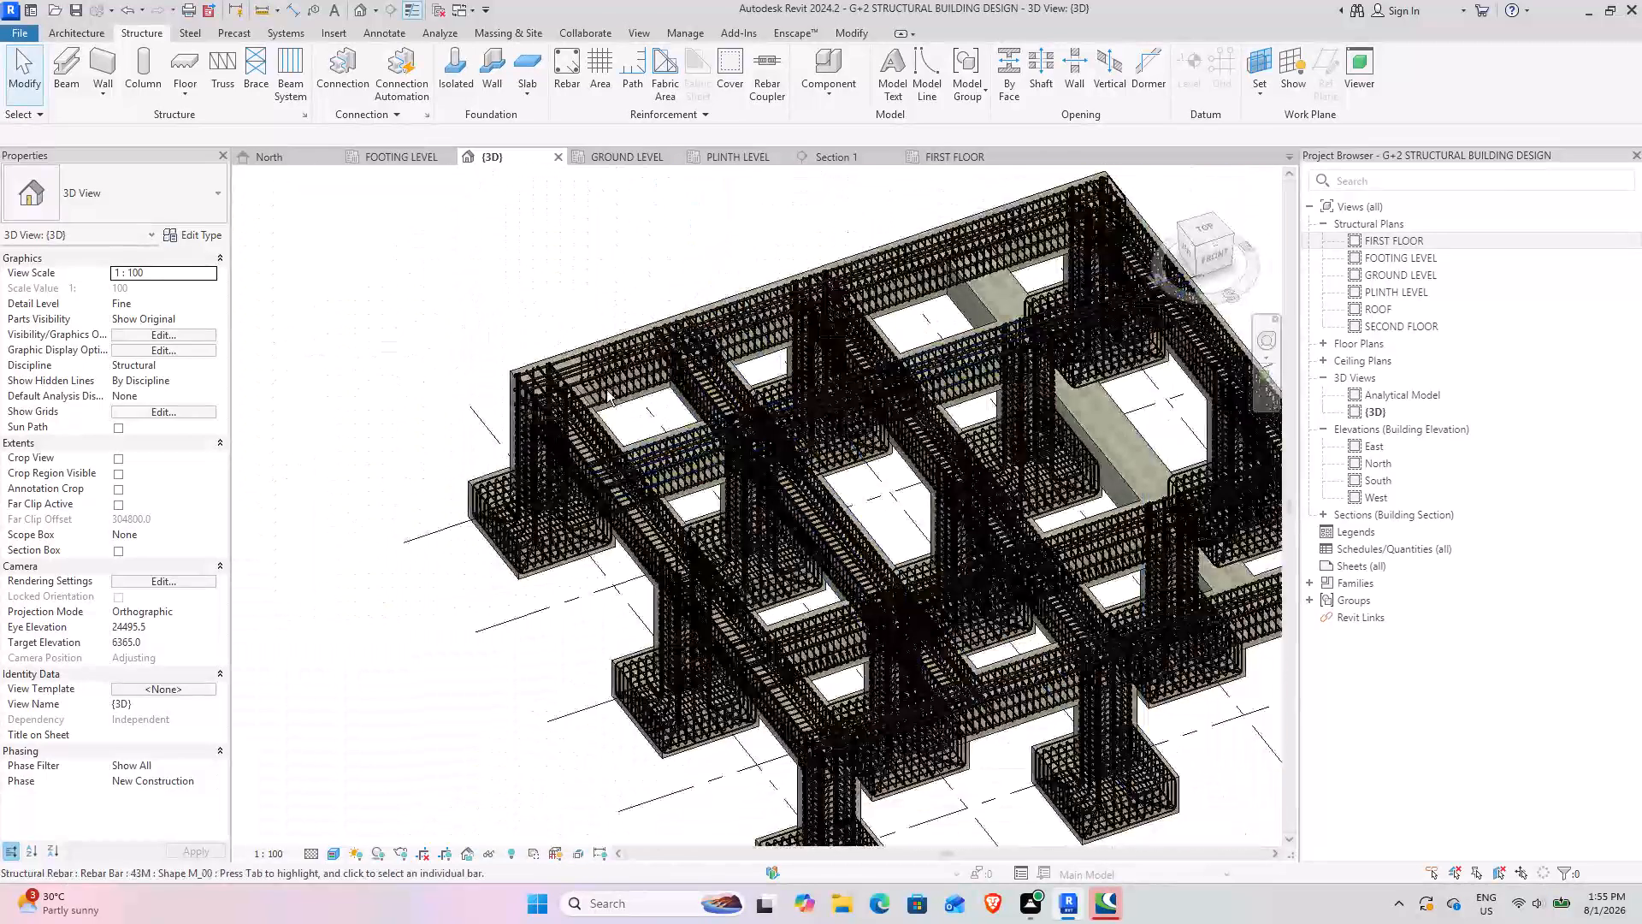
Stretch the grid line 6 beam's stirrup set over the corner footing, close to the column at grid line 1.
{"action": "middle_click_drag", "start_coordinate": [606, 390], "coordinate": [556, 548], "text": "shift"}
{"action": "scroll", "coordinate": [564, 303], "scroll_direction": "up", "scroll_amount": 6}
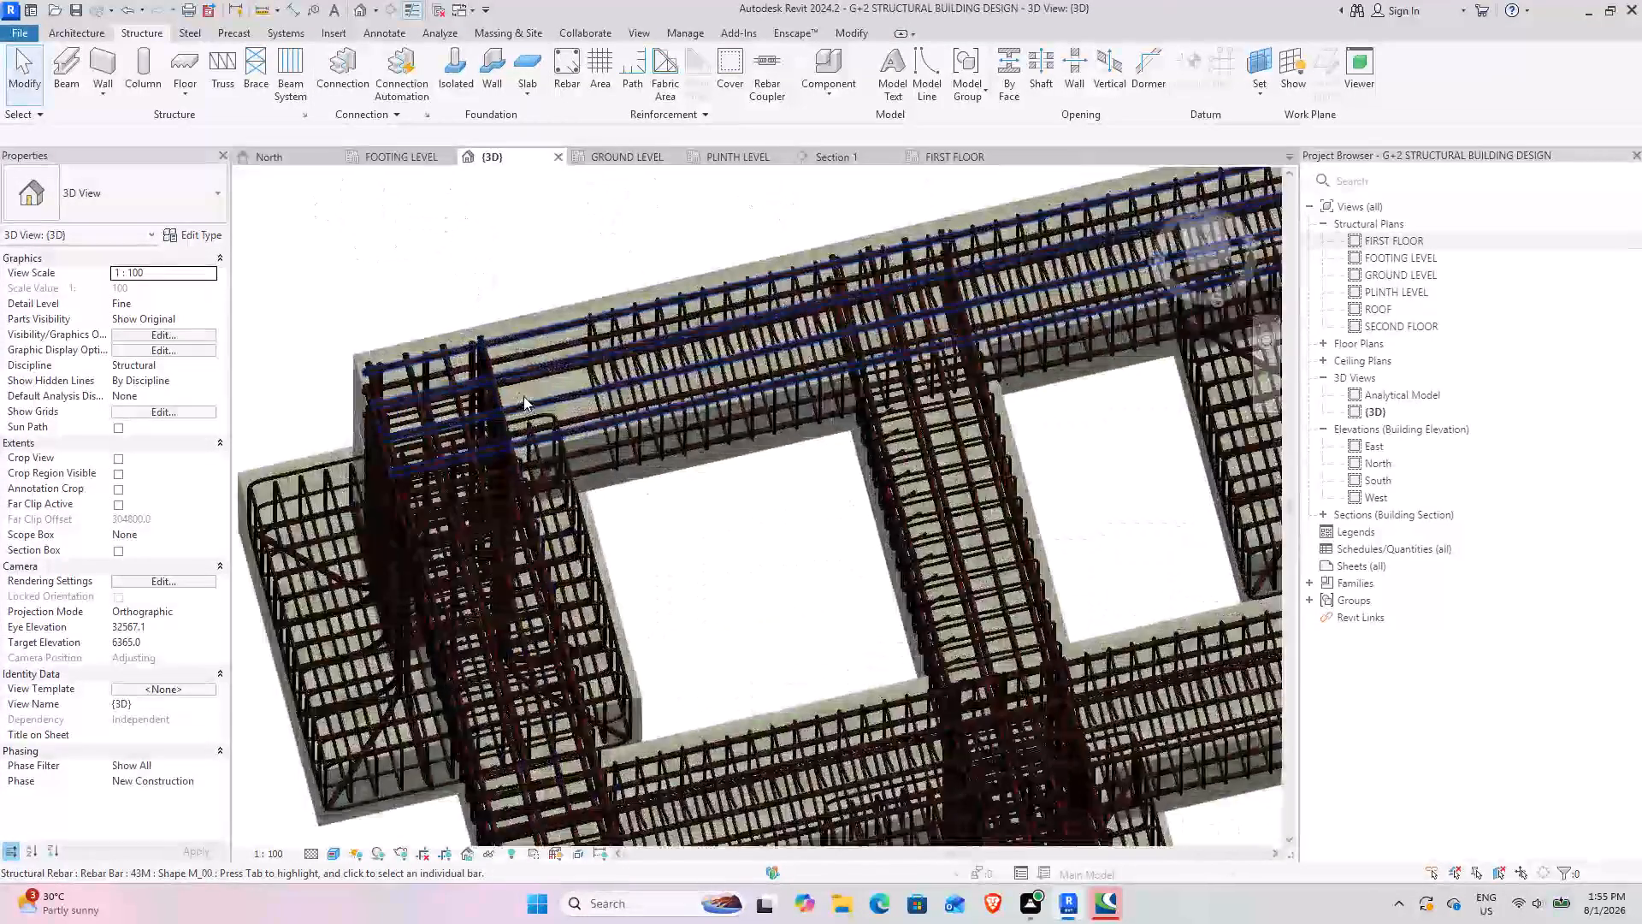
{"action": "scroll", "coordinate": [523, 396], "scroll_direction": "up", "scroll_amount": 3}
{"action": "middle_click_drag", "start_coordinate": [531, 409], "coordinate": [509, 423], "text": "shift"}
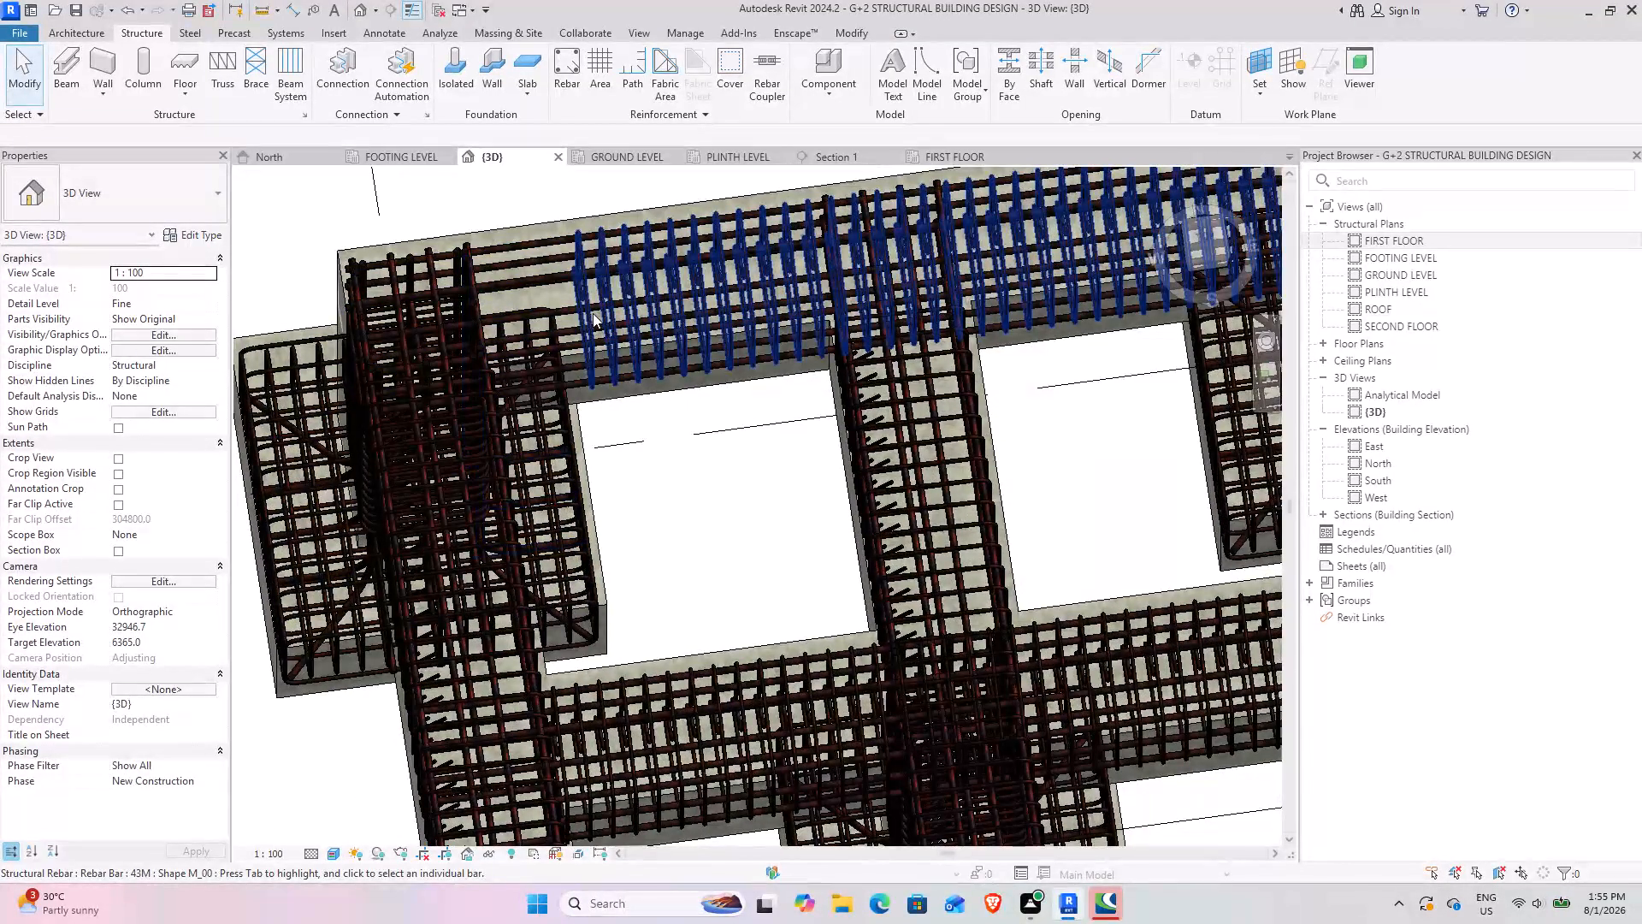
{"action": "left_click", "coordinate": [593, 313]}
{"action": "scroll", "coordinate": [558, 258], "scroll_direction": "up", "scroll_amount": 7}
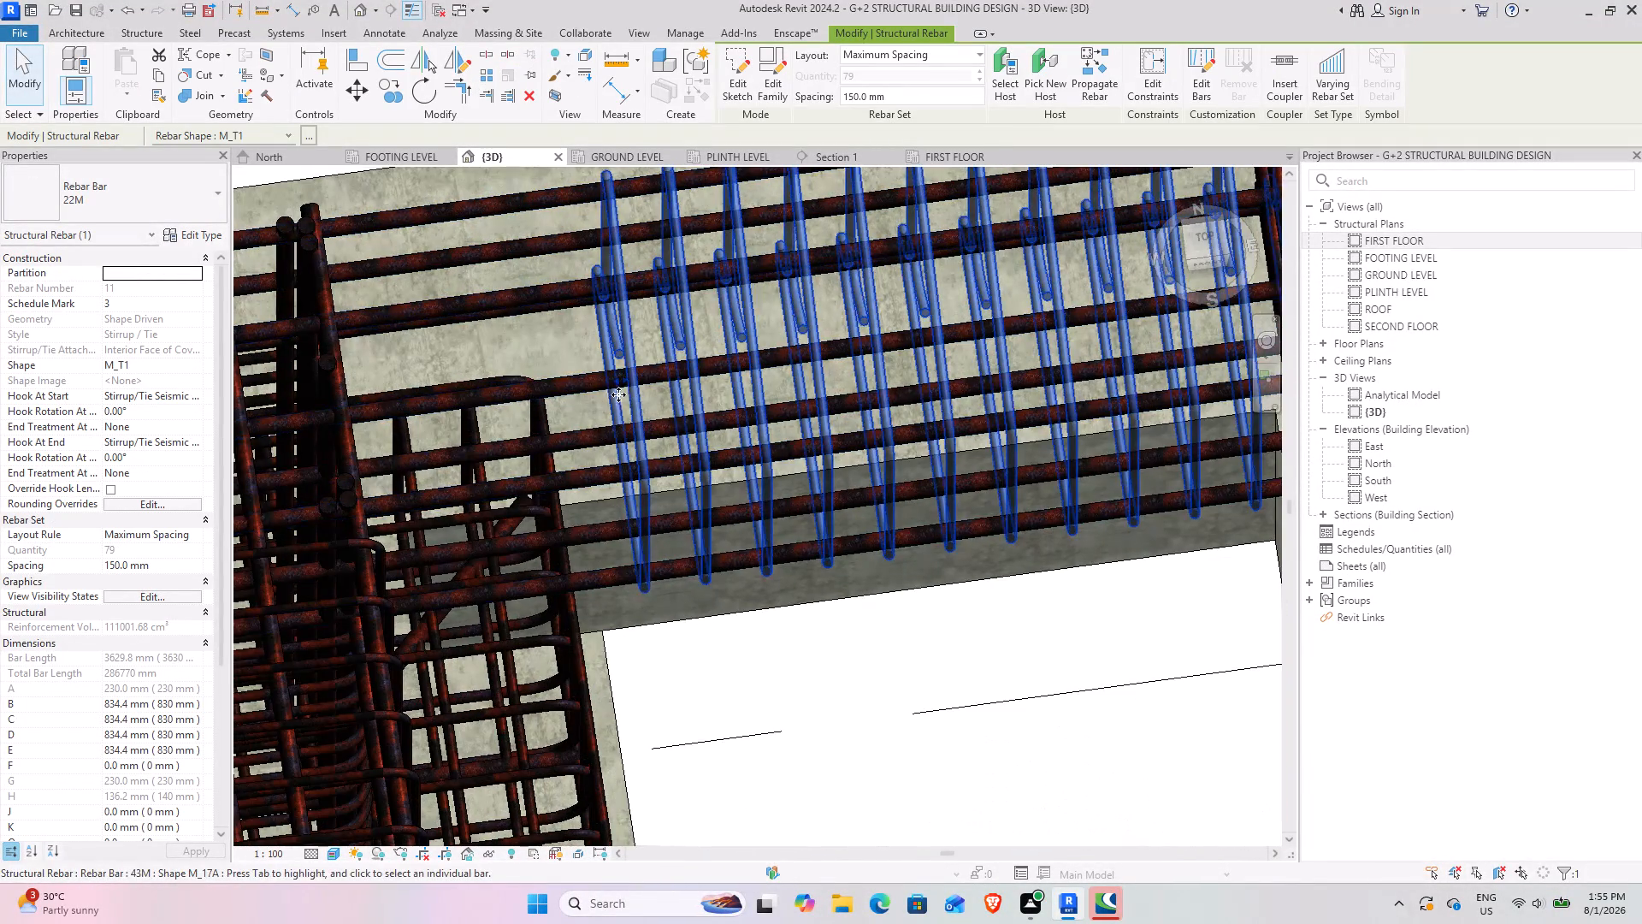
{"action": "left_click_drag", "start_coordinate": [618, 380], "coordinate": [294, 407]}
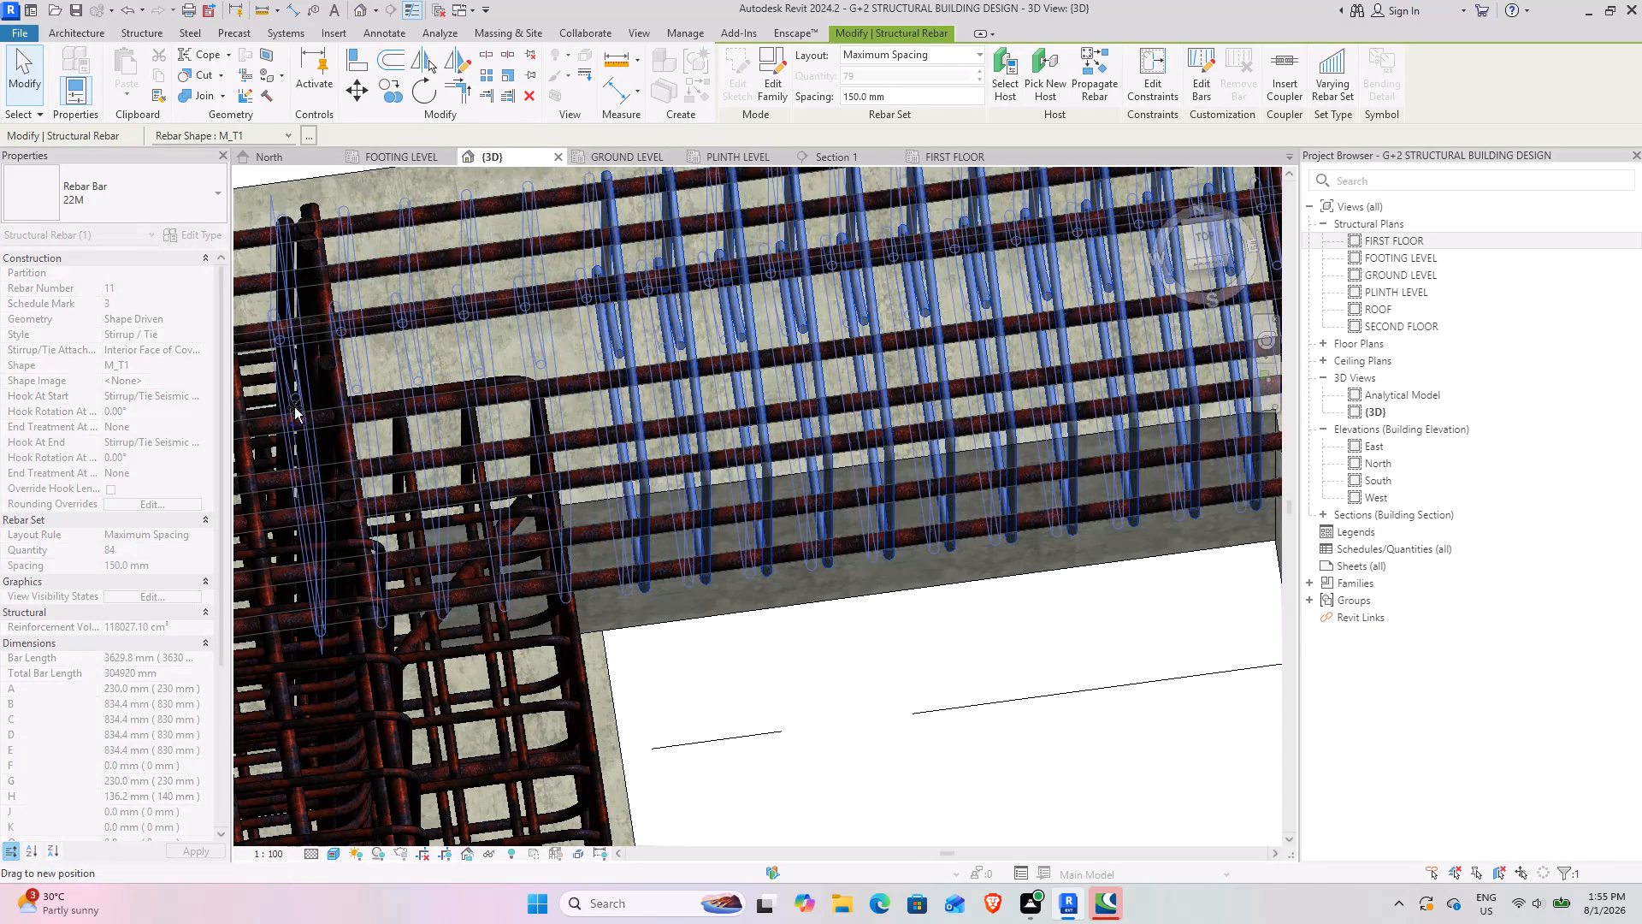
{"action": "left_click_drag", "start_coordinate": [294, 407], "coordinate": [396, 401]}
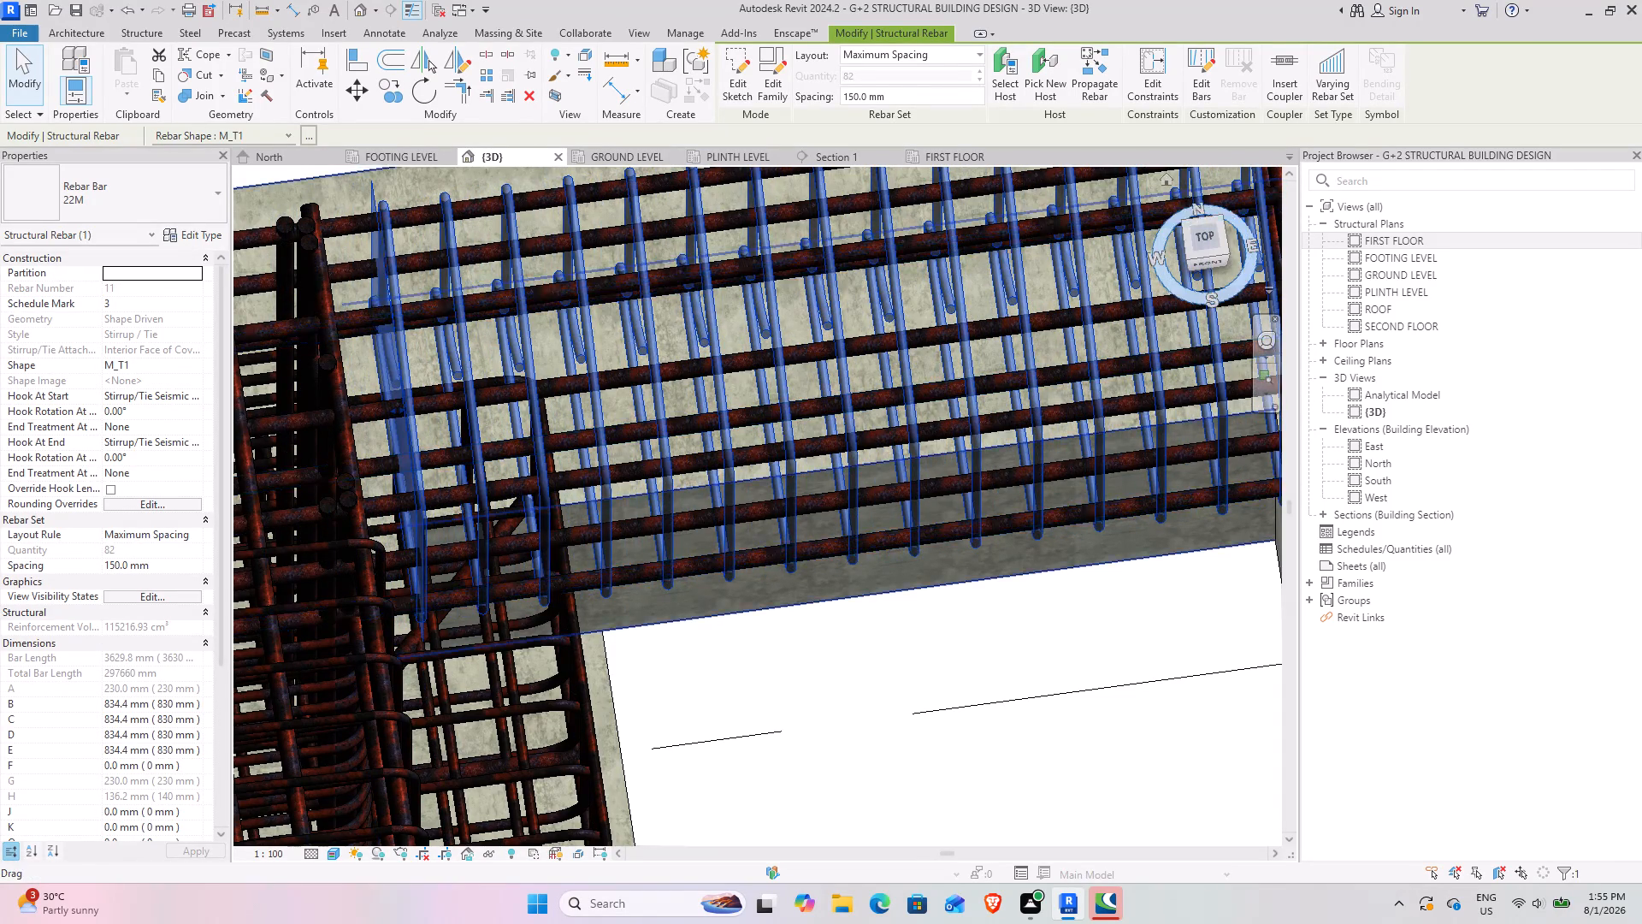
From the top view, fine-tune the end of the stirrup set to the corner column's face at grid line 1.
{"action": "left_click", "coordinate": [1210, 231]}
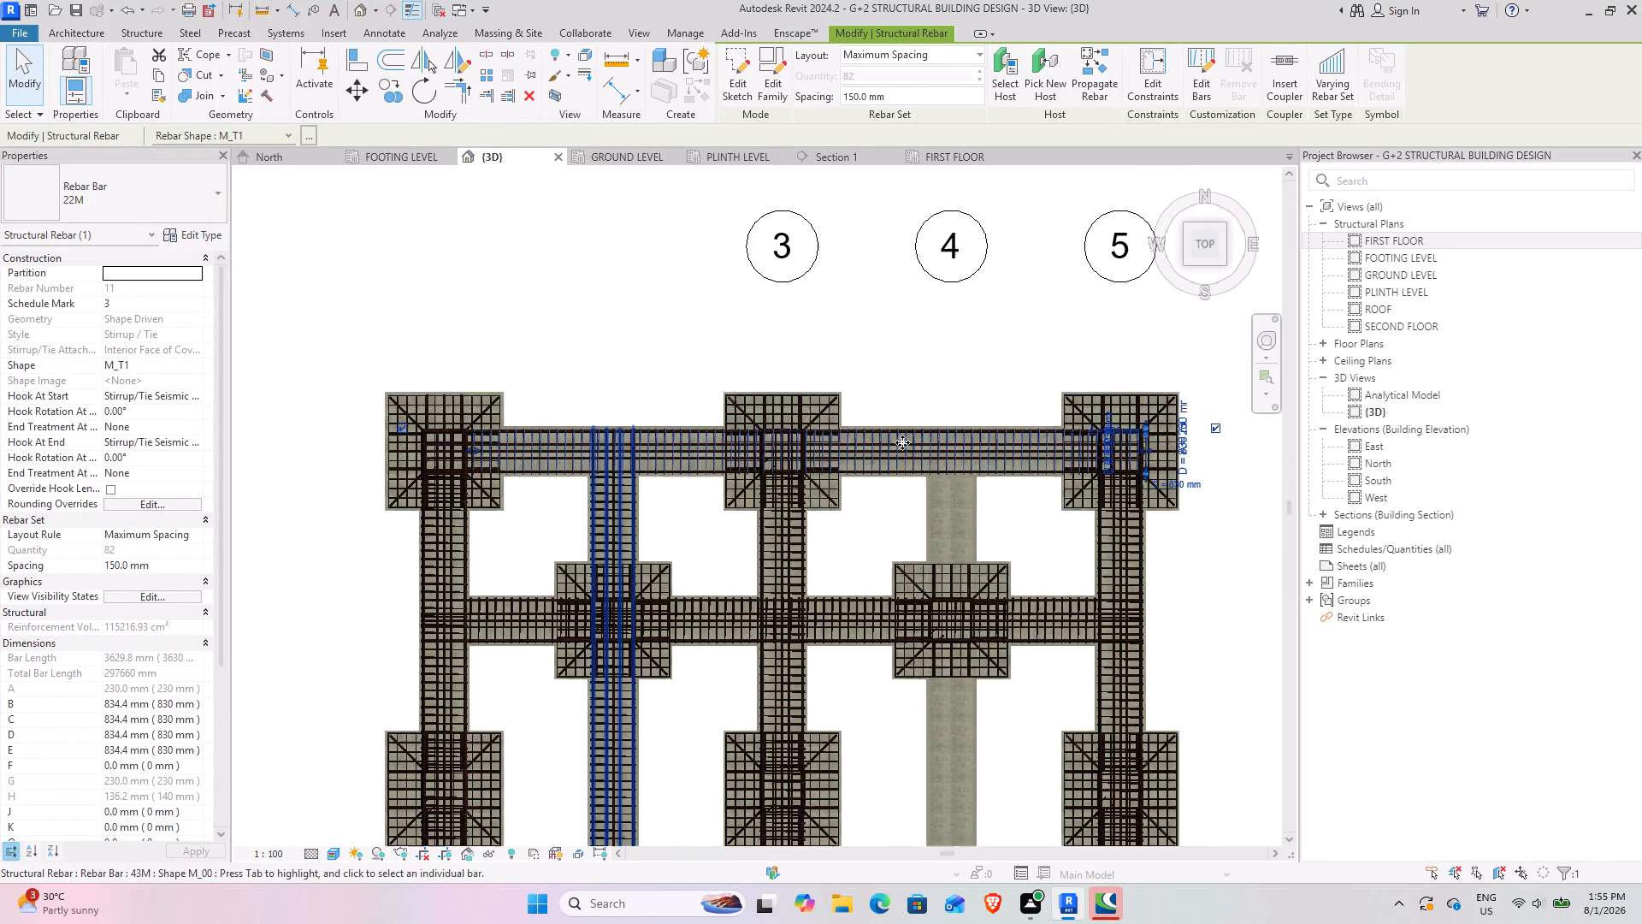
{"action": "scroll", "coordinate": [398, 491], "scroll_direction": "up", "scroll_amount": 5}
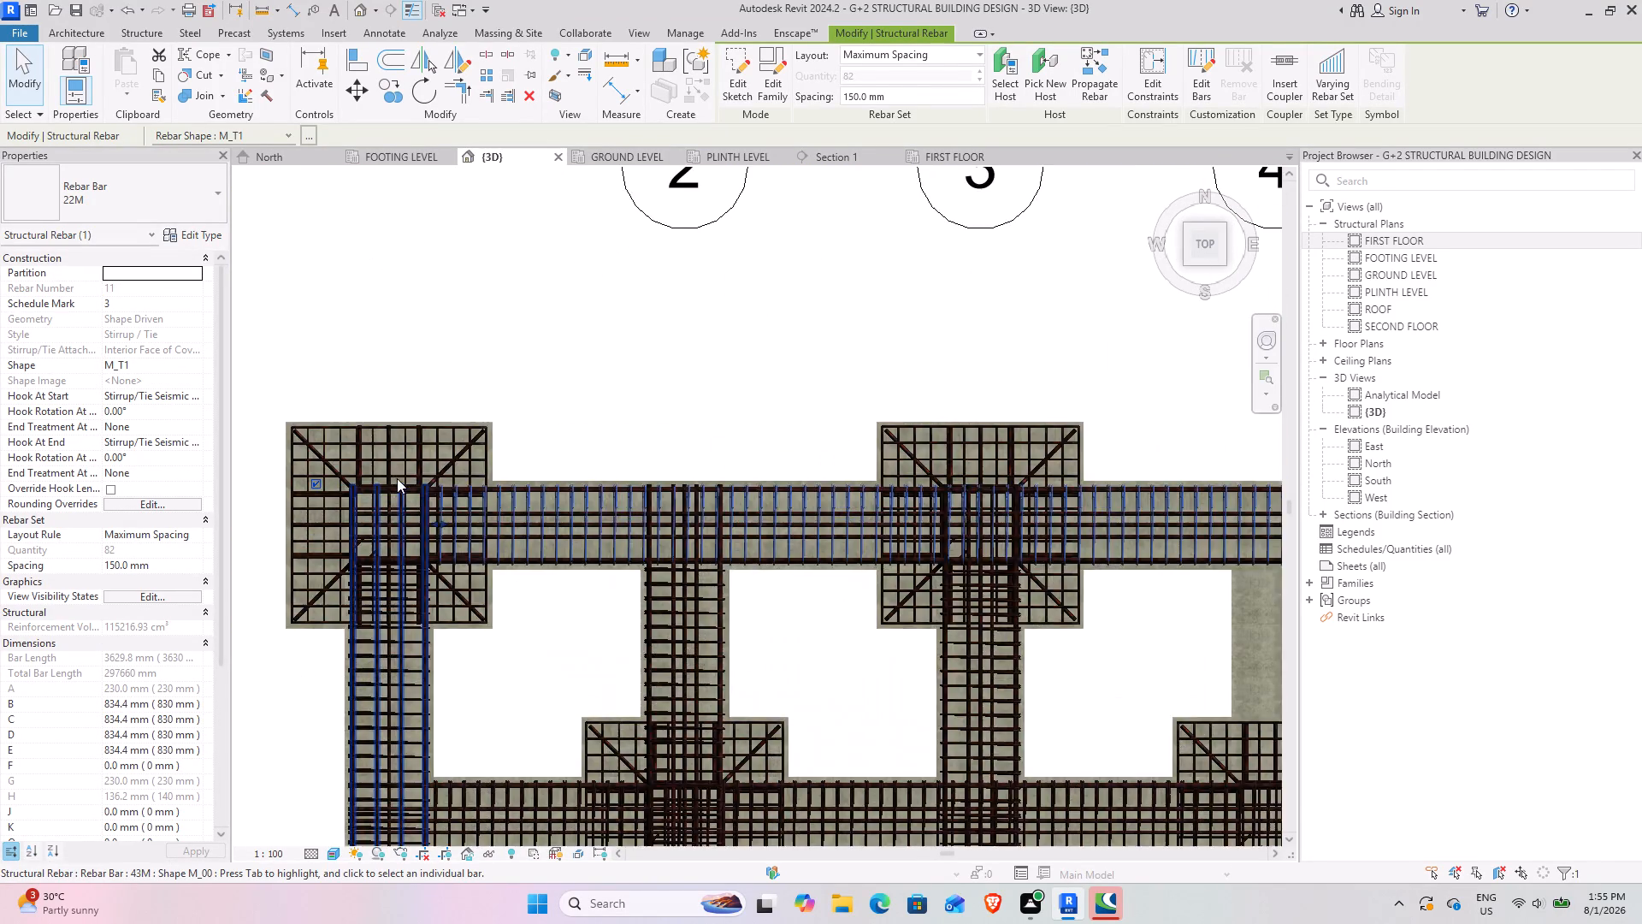
{"action": "scroll", "coordinate": [397, 478], "scroll_direction": "up", "scroll_amount": 12}
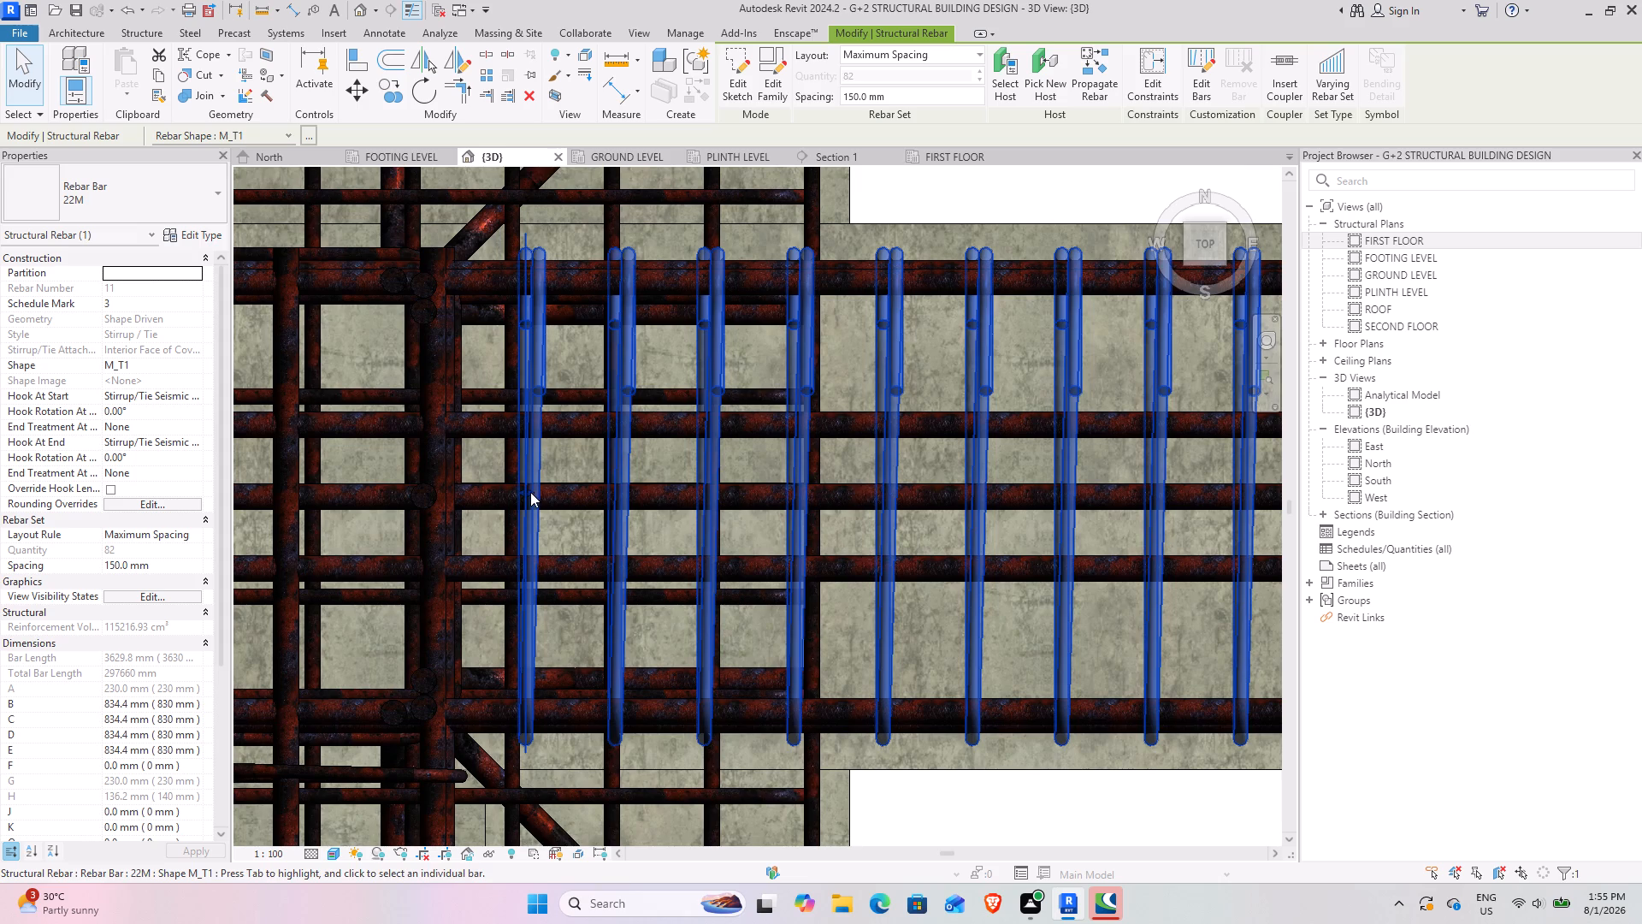
{"action": "left_click_drag", "start_coordinate": [530, 492], "coordinate": [518, 566]}
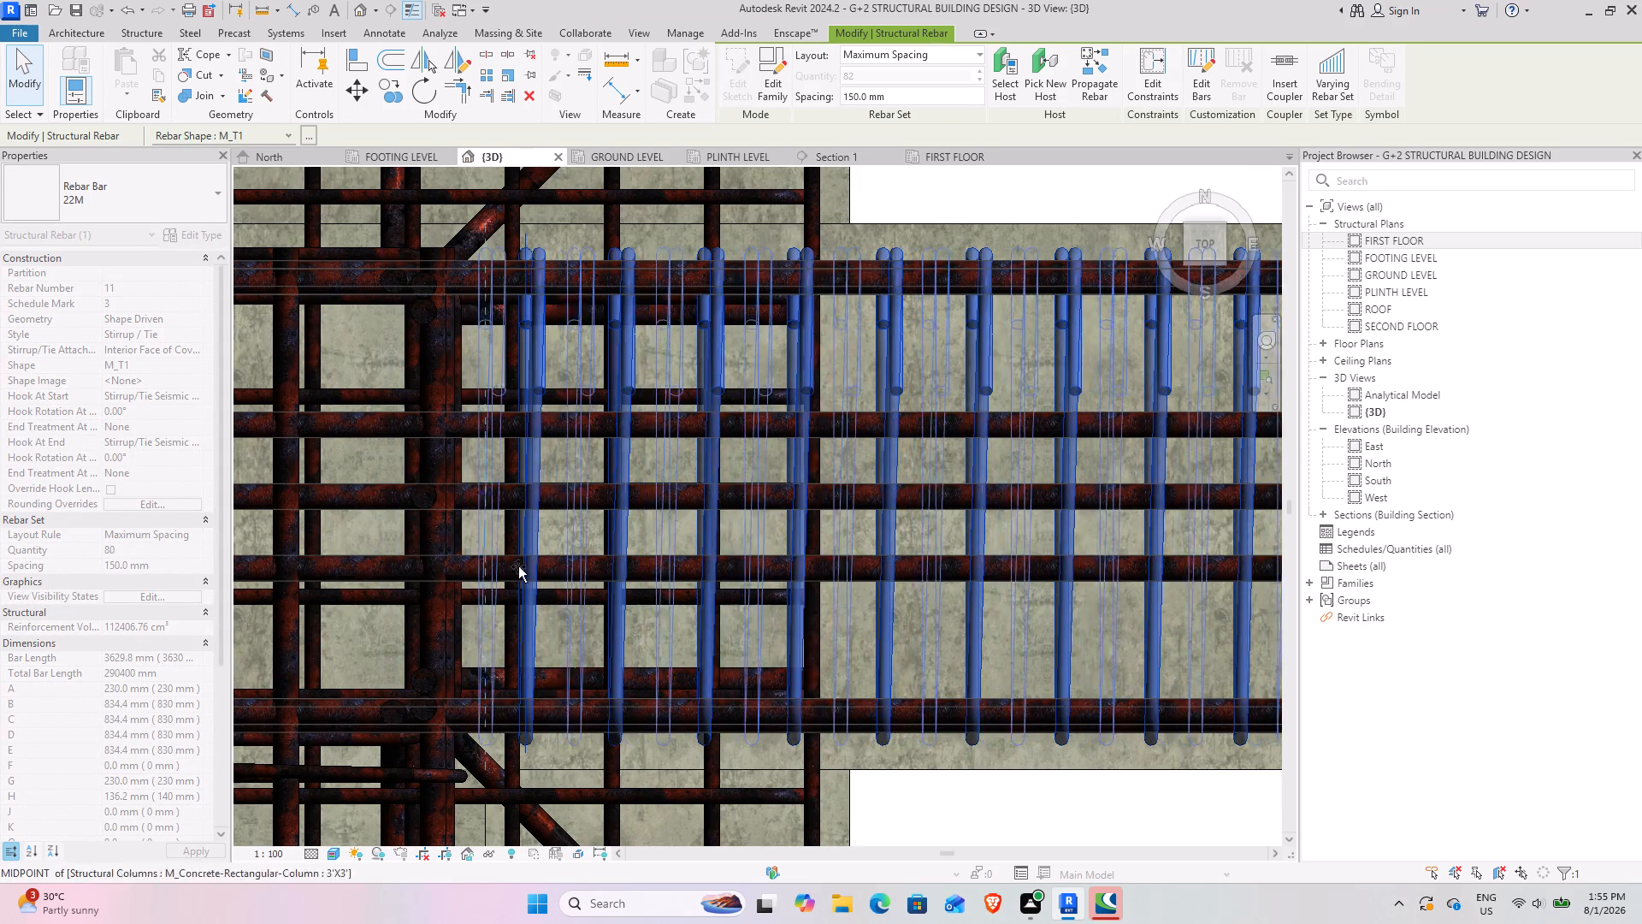
{"action": "left_click_drag", "start_coordinate": [518, 566], "coordinate": [504, 581]}
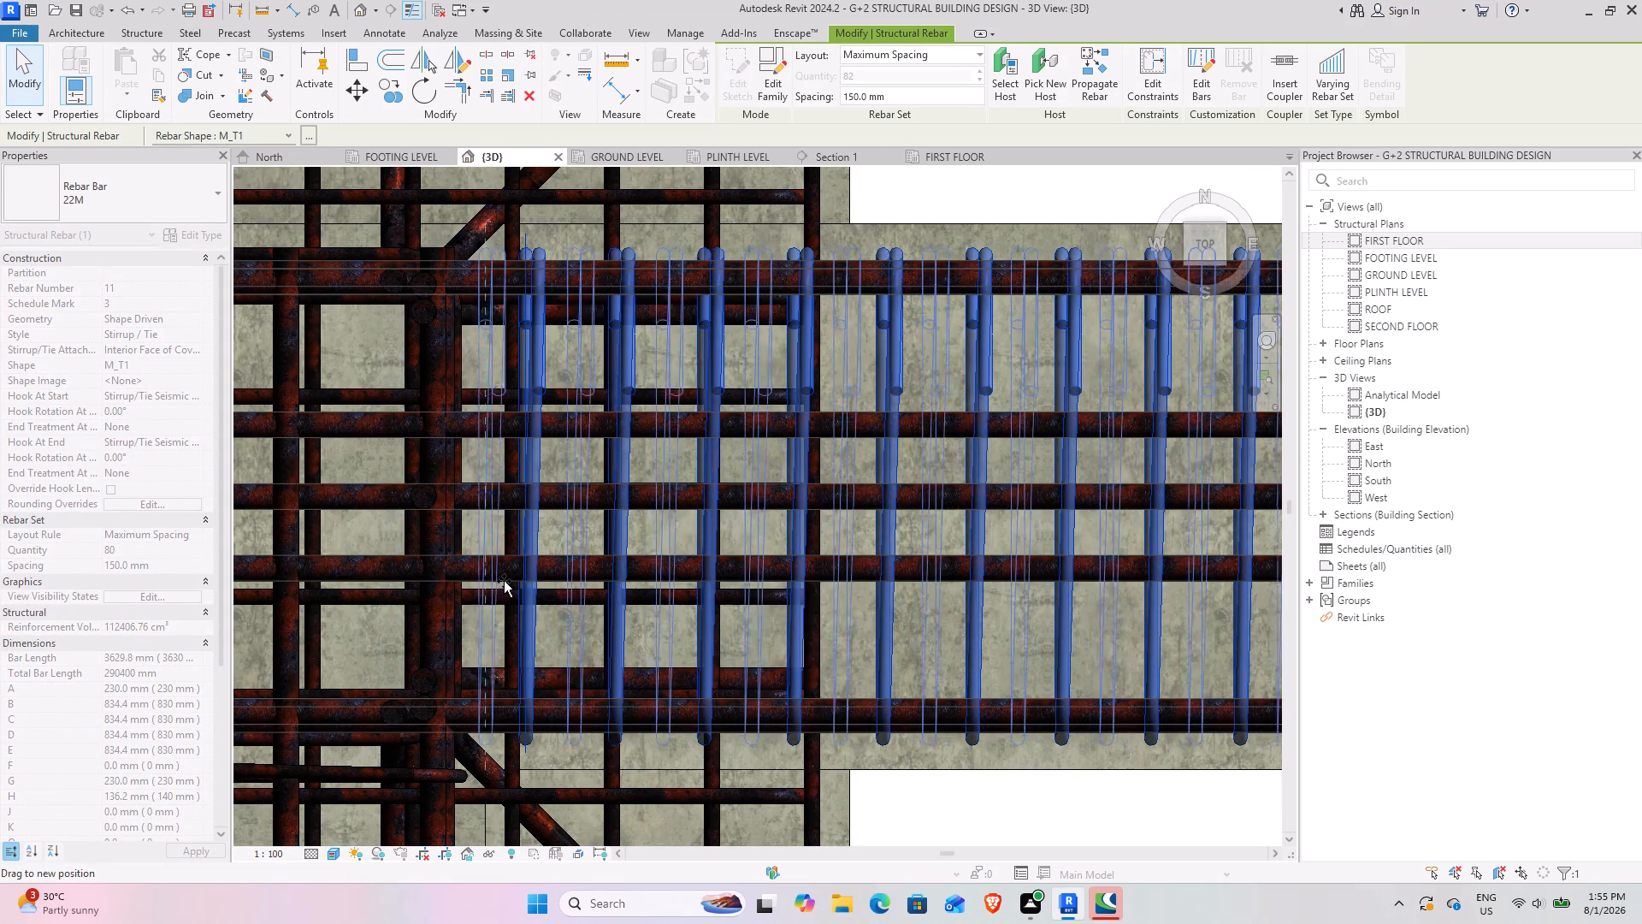
{"action": "left_click_drag", "start_coordinate": [504, 581], "coordinate": [499, 581]}
{"action": "scroll", "coordinate": [594, 566], "scroll_direction": "down", "scroll_amount": 5}
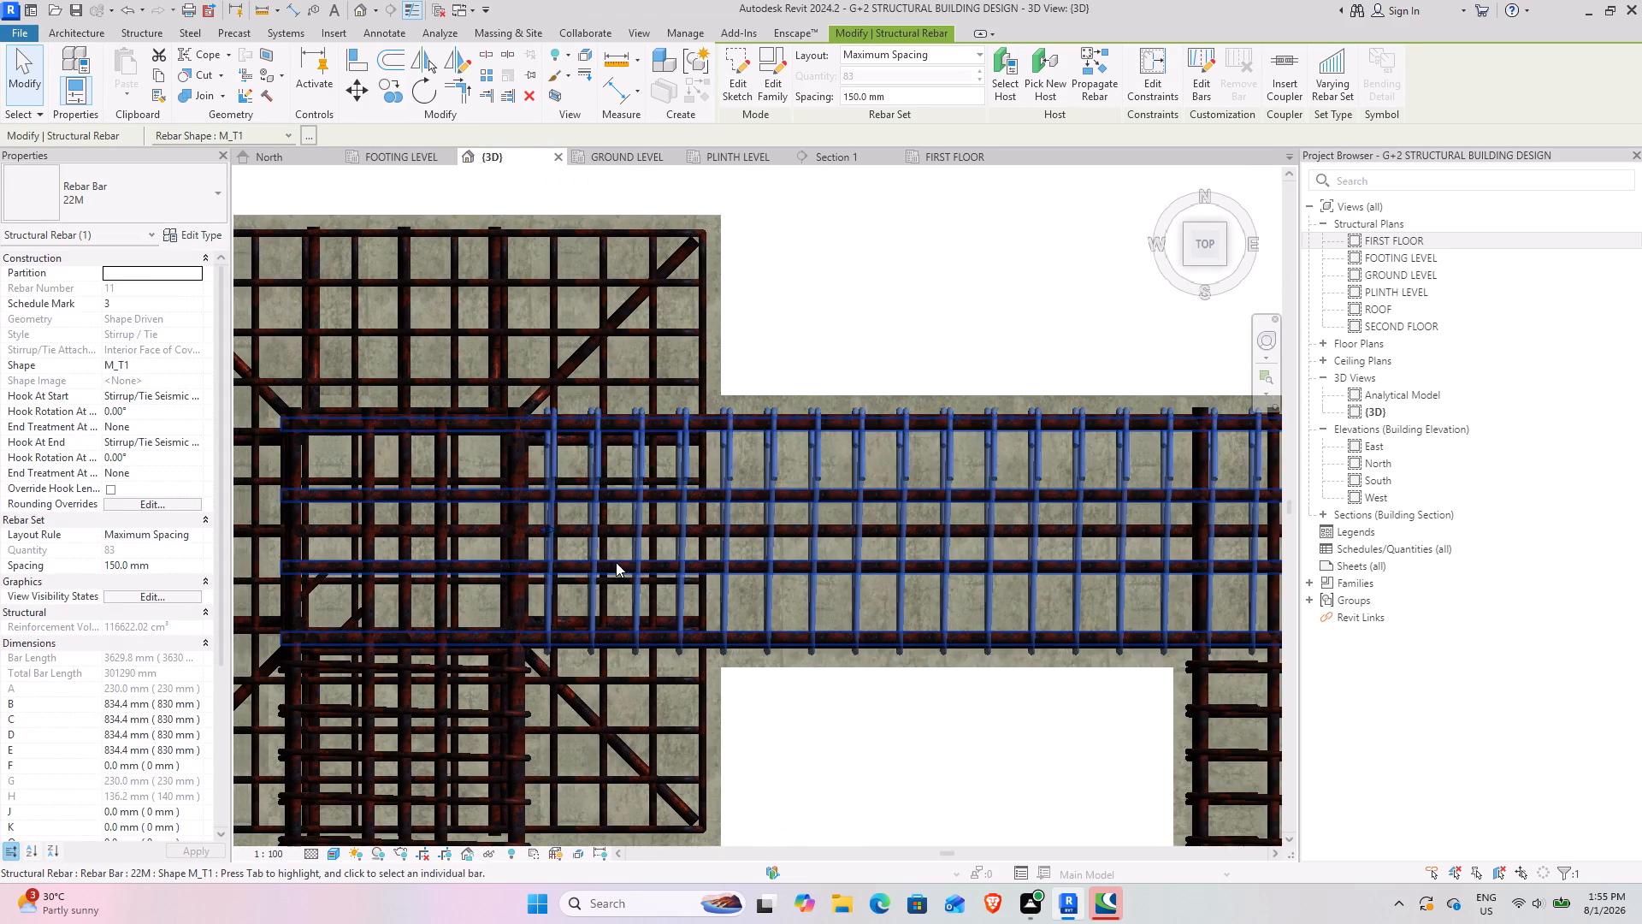
Examine the stirrup spacing along the whole grid line 6 beam, from grid line 1 to the grid line 5 column.
{"action": "middle_click_drag", "start_coordinate": [918, 656], "coordinate": [498, 632]}
{"action": "scroll", "coordinate": [653, 605], "scroll_direction": "down", "scroll_amount": 5}
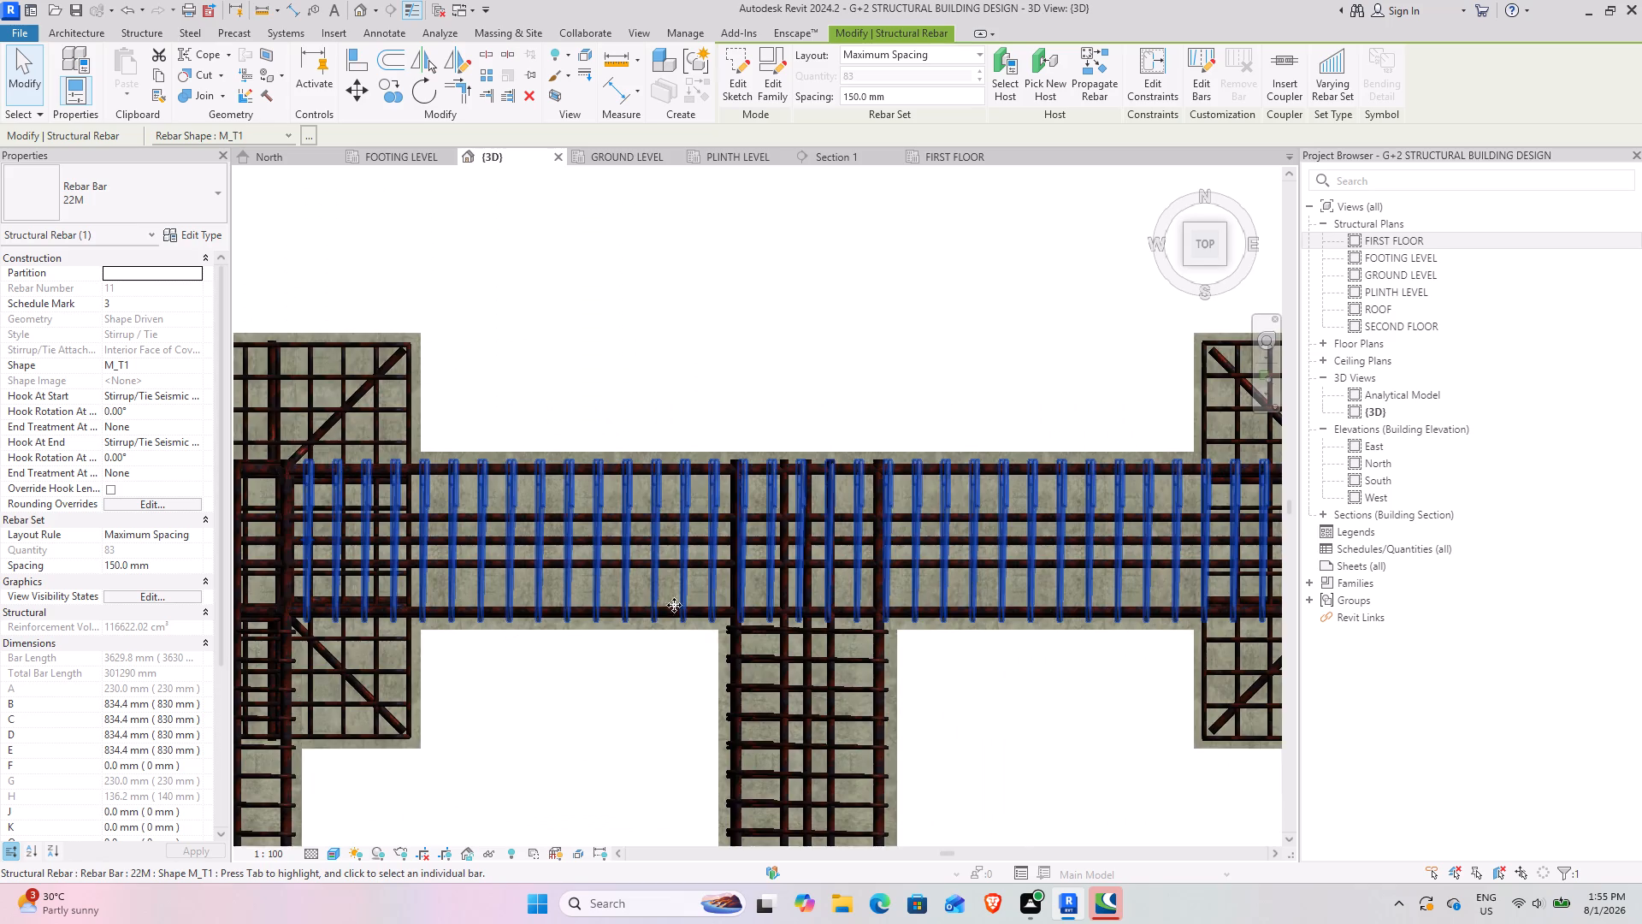
{"action": "scroll", "coordinate": [674, 605], "scroll_direction": "down", "scroll_amount": 4}
{"action": "middle_click_drag", "start_coordinate": [865, 624], "coordinate": [777, 633]}
{"action": "scroll", "coordinate": [637, 584], "scroll_direction": "up", "scroll_amount": 4}
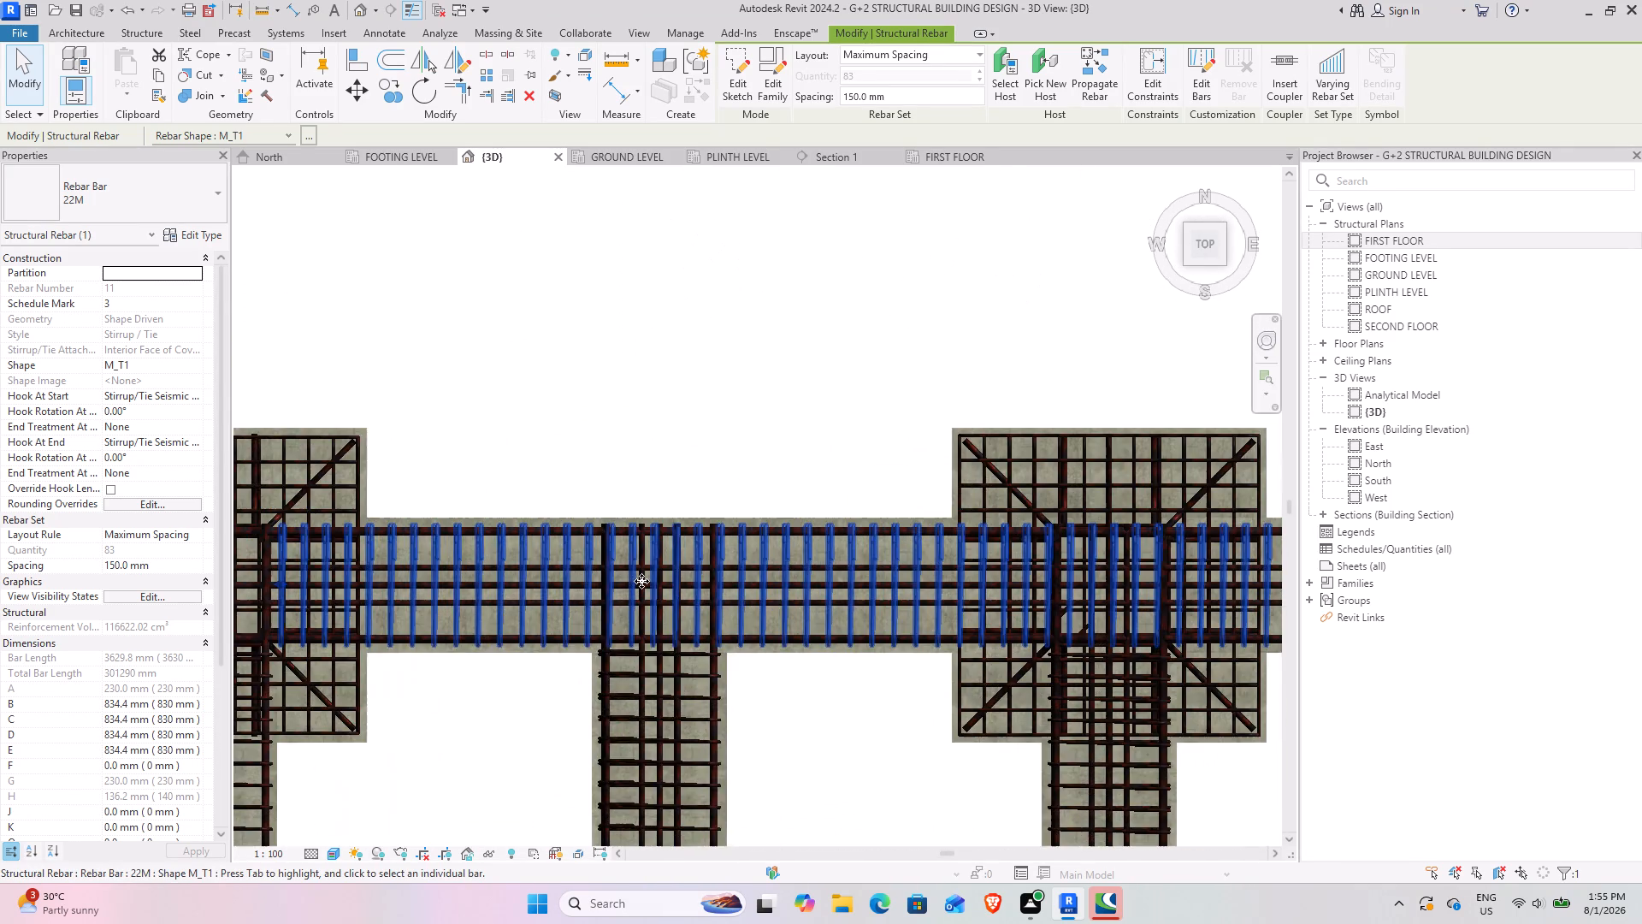
{"action": "scroll", "coordinate": [641, 581], "scroll_direction": "up", "scroll_amount": 6}
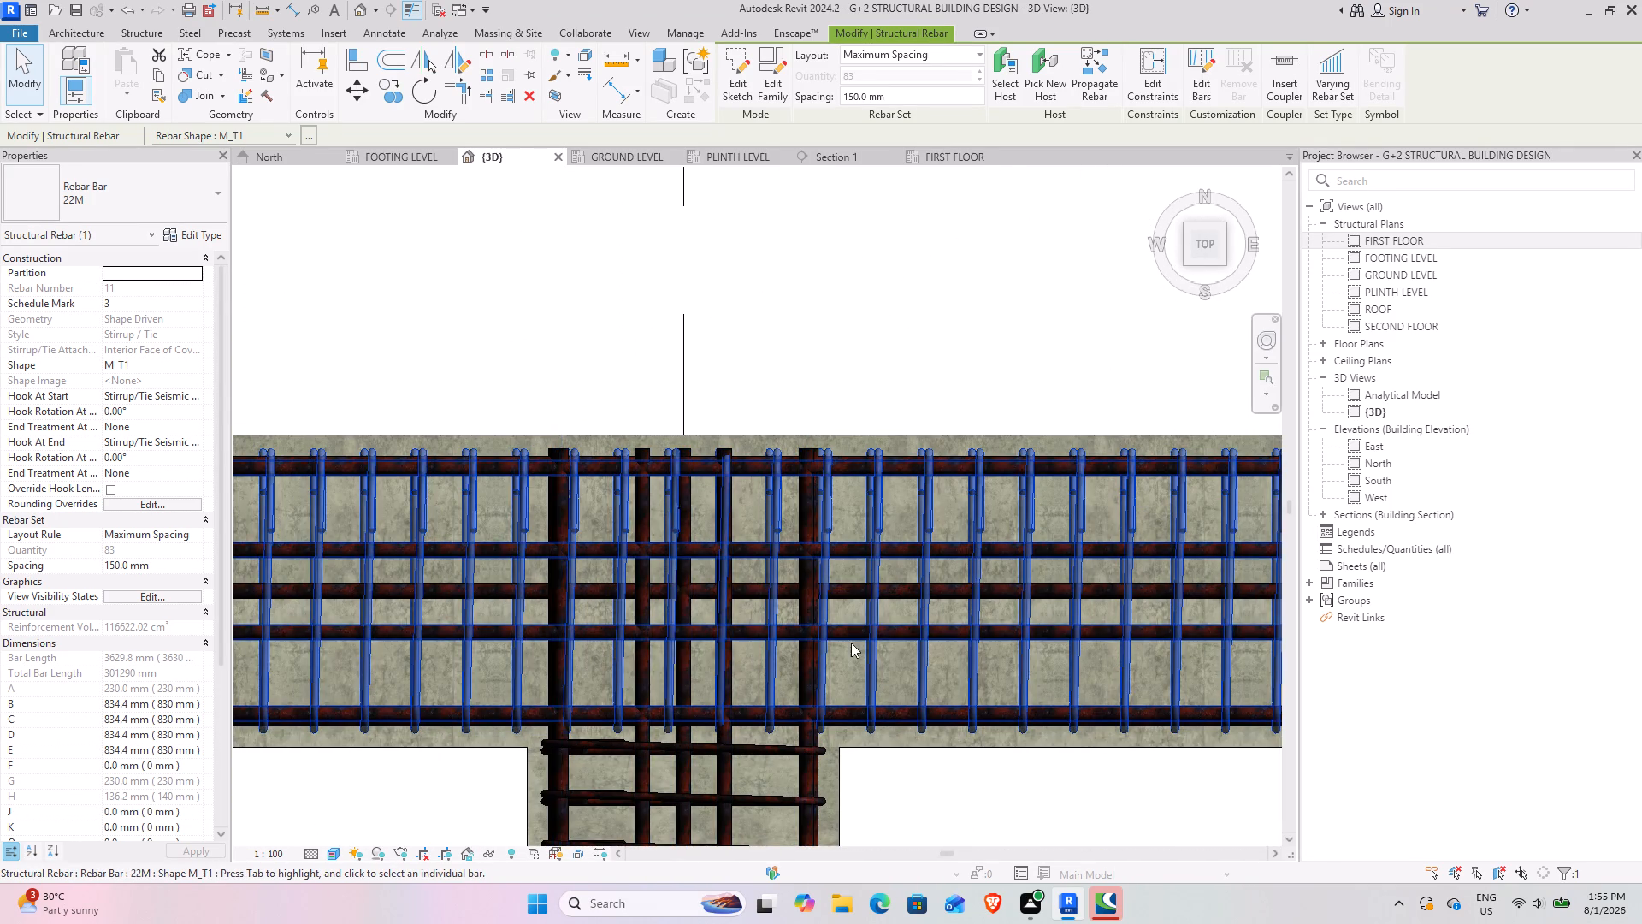
{"action": "scroll", "coordinate": [931, 629], "scroll_direction": "down", "scroll_amount": 4}
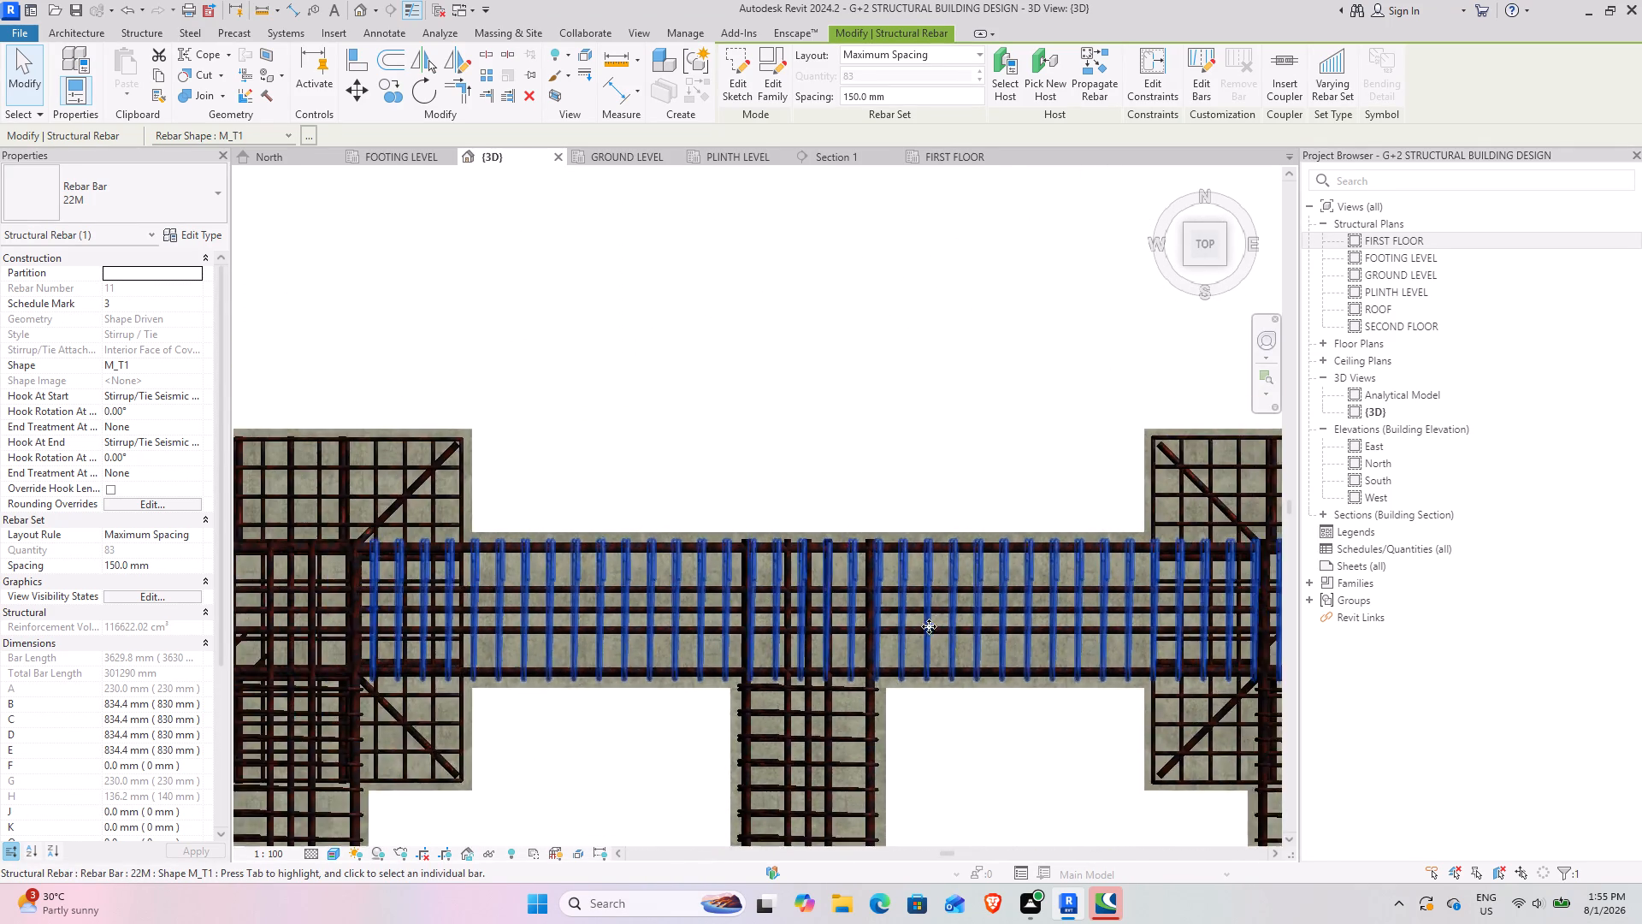
{"action": "scroll", "coordinate": [929, 626], "scroll_direction": "down", "scroll_amount": 4}
{"action": "middle_click_drag", "start_coordinate": [1236, 664], "coordinate": [395, 622]}
{"action": "scroll", "coordinate": [347, 546], "scroll_direction": "up", "scroll_amount": 3}
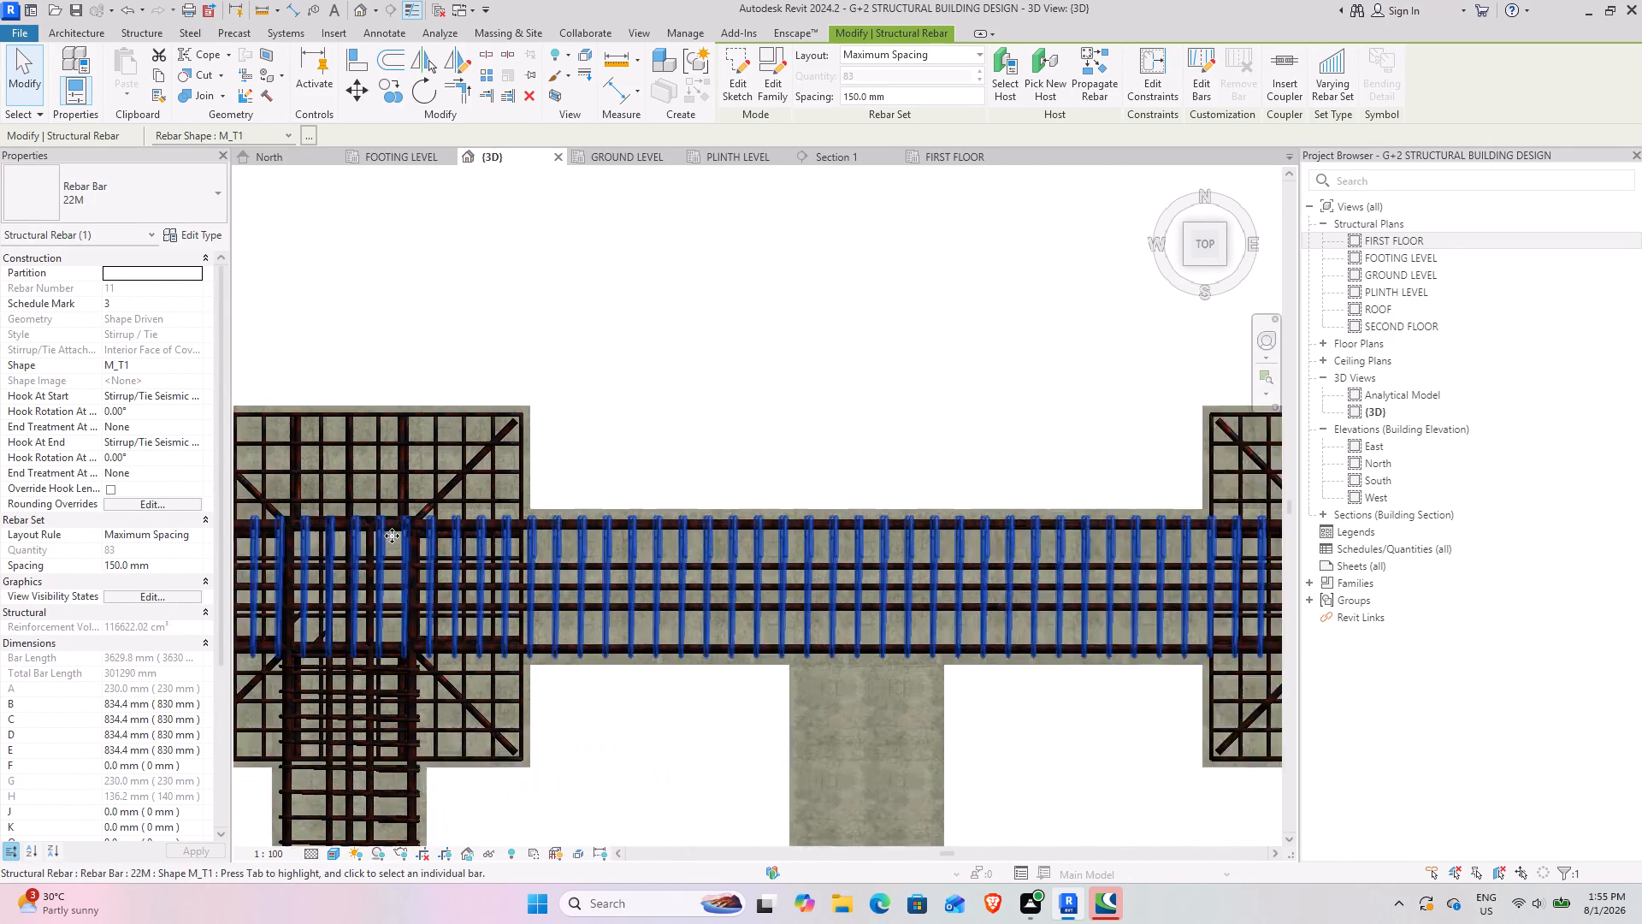
{"action": "scroll", "coordinate": [392, 536], "scroll_direction": "up", "scroll_amount": 1}
{"action": "middle_click_drag", "start_coordinate": [1024, 618], "coordinate": [440, 617]}
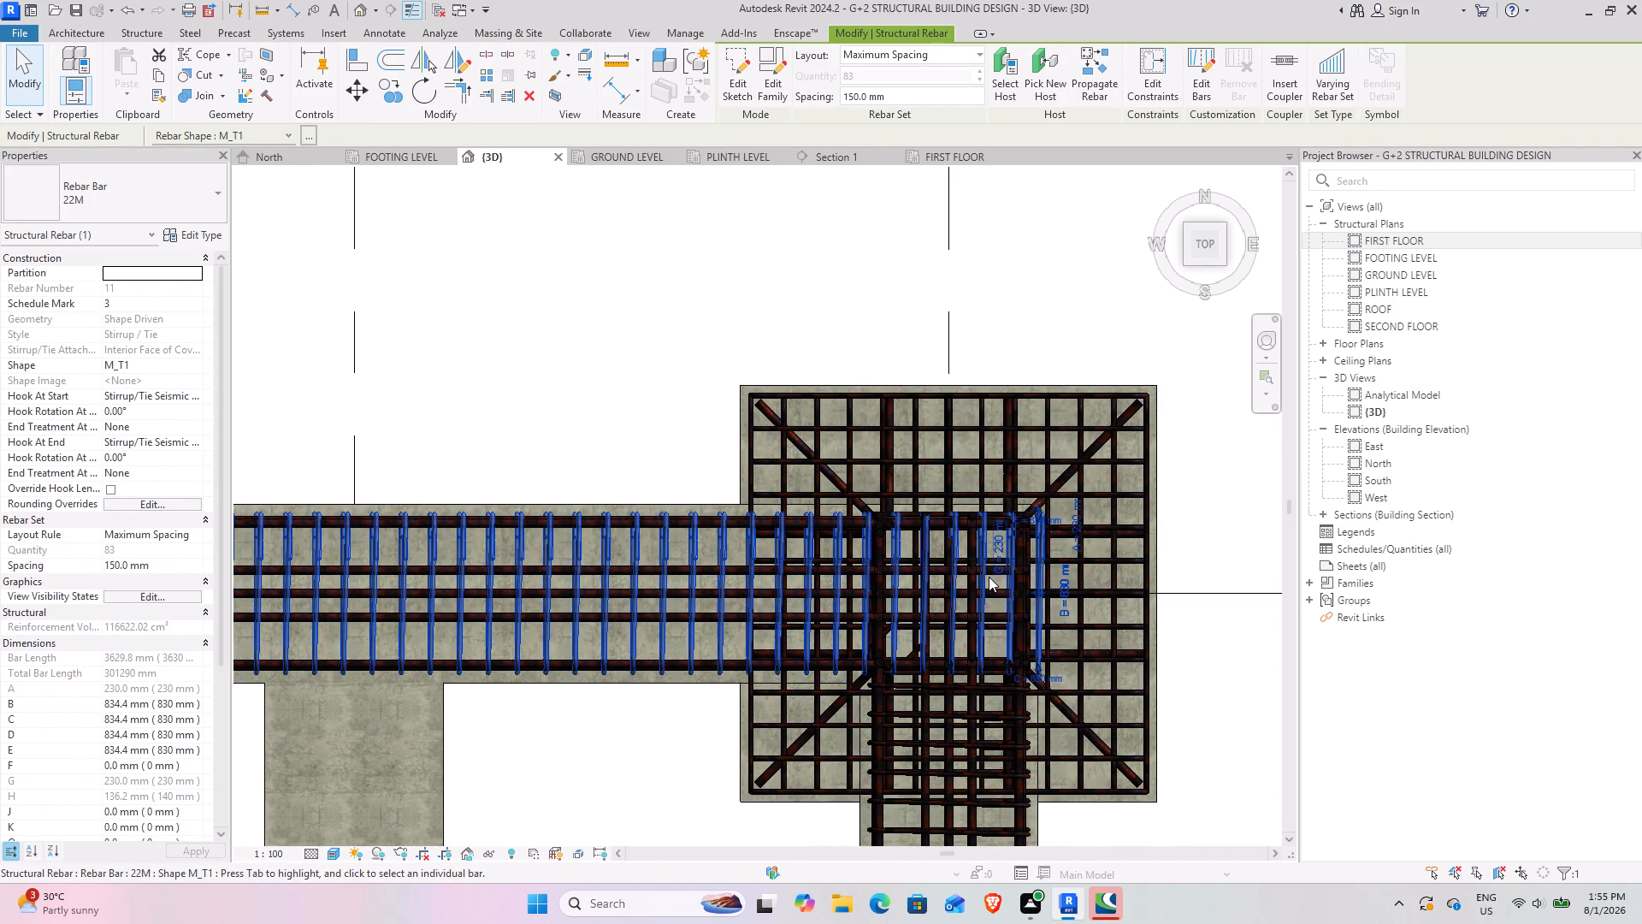
{"action": "scroll", "coordinate": [989, 577], "scroll_direction": "down", "scroll_amount": 3}
{"action": "middle_click_drag", "start_coordinate": [495, 643], "coordinate": [785, 502]}
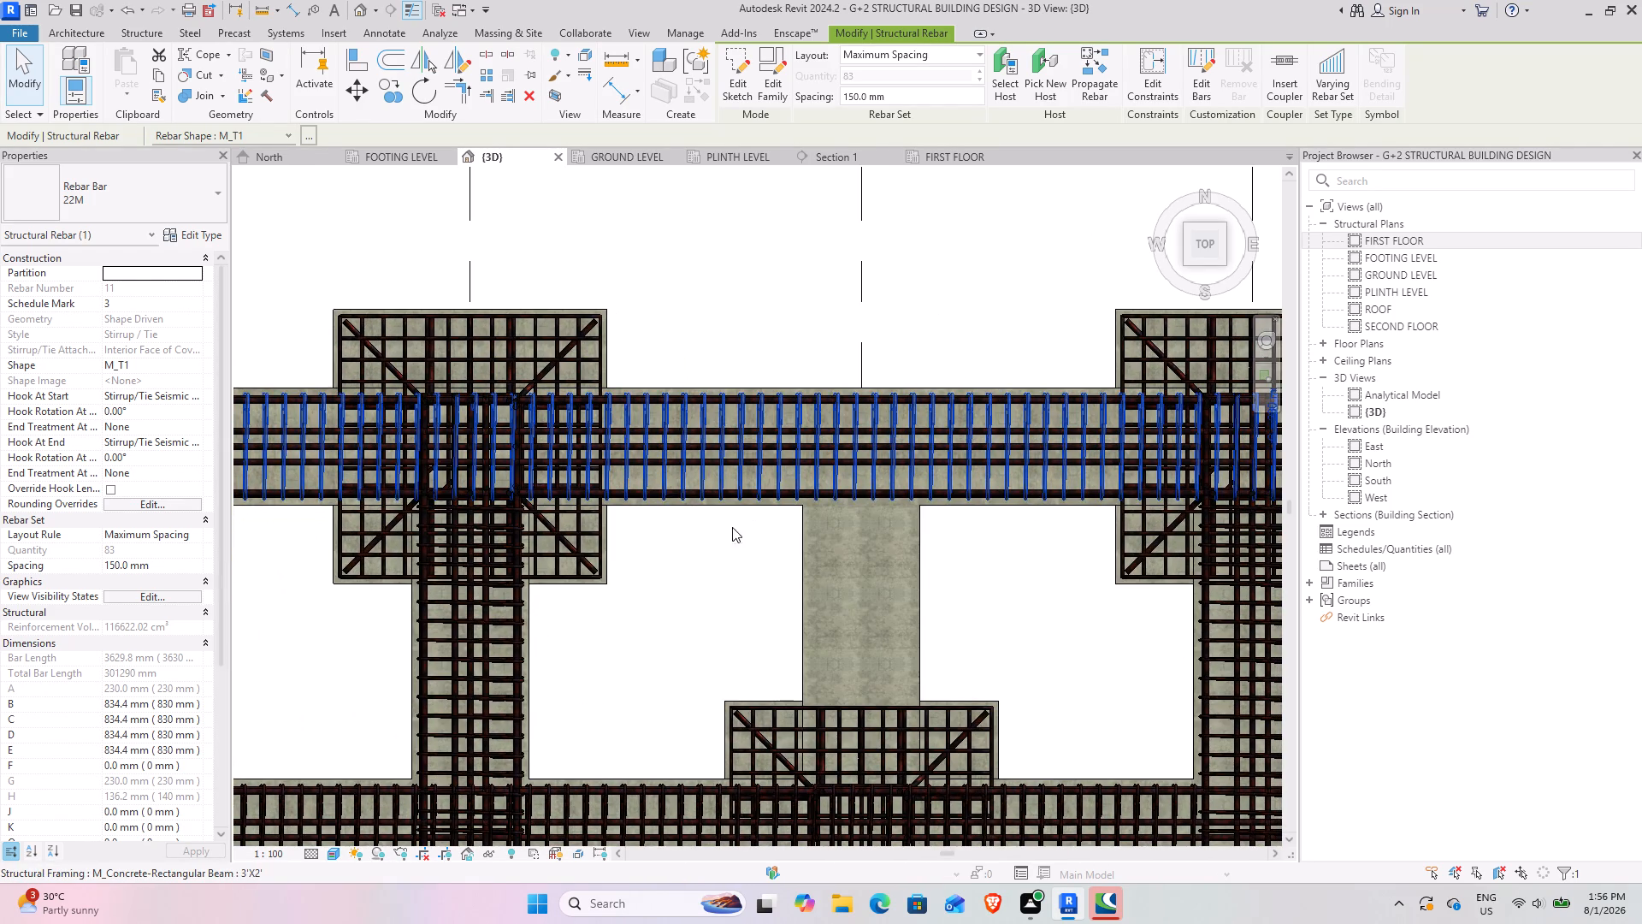
Examine the grid line 6 beam's stirrups, especially where the grid line 2 beam joins it, from above and at an angle.
{"action": "middle_click_drag", "start_coordinate": [547, 497], "coordinate": [1042, 580]}
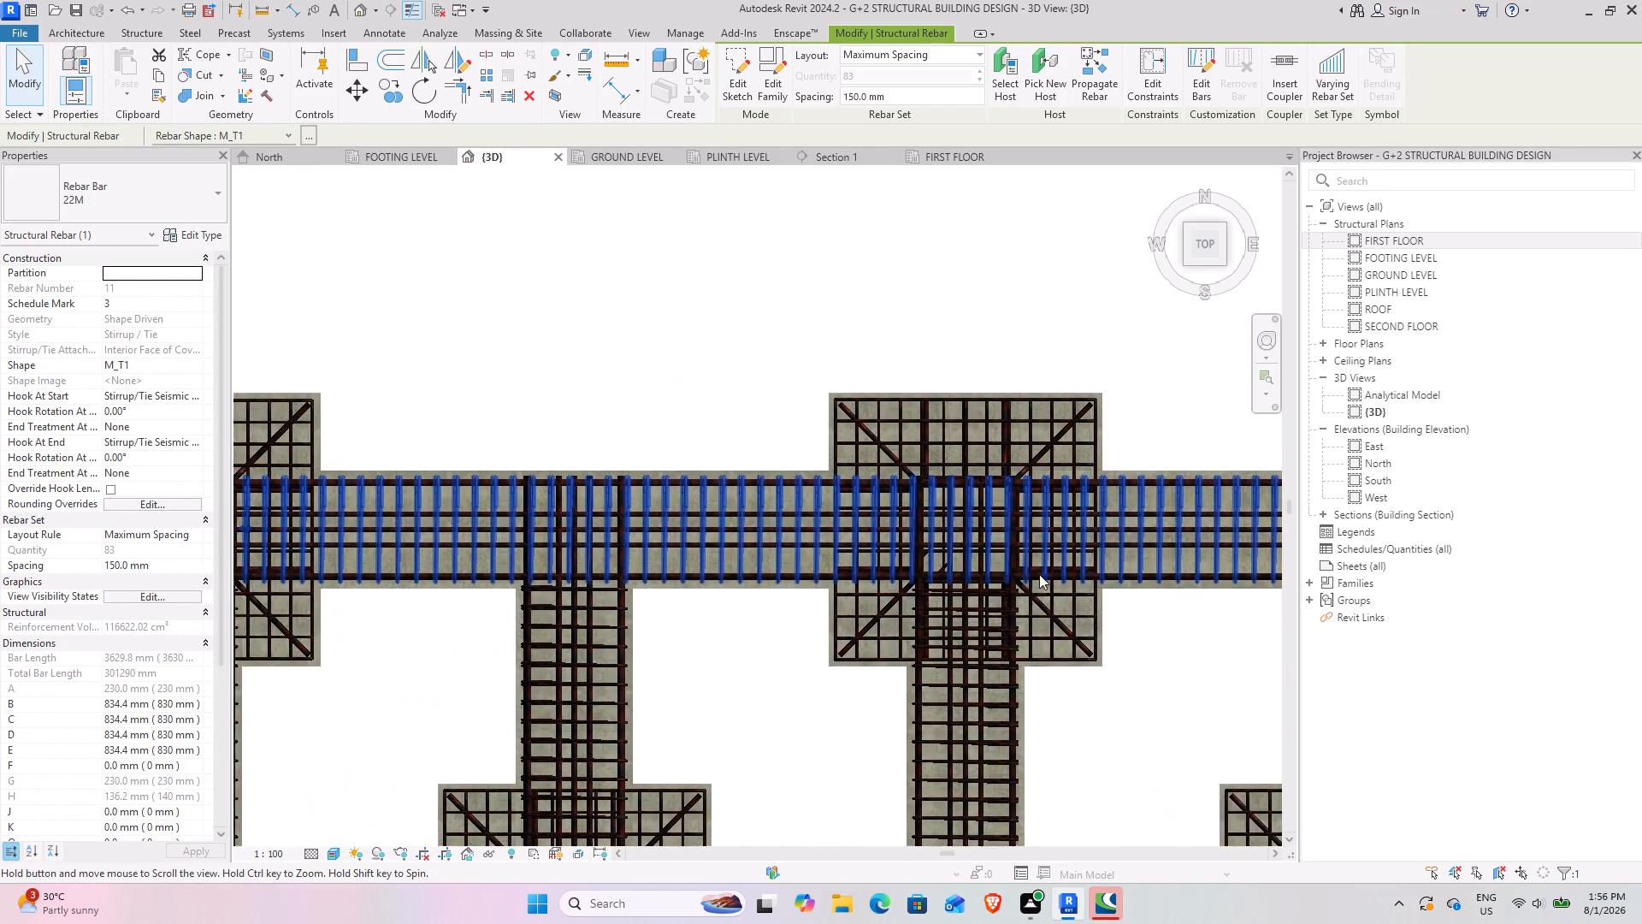
{"action": "scroll", "coordinate": [522, 520], "scroll_direction": "up", "scroll_amount": 8}
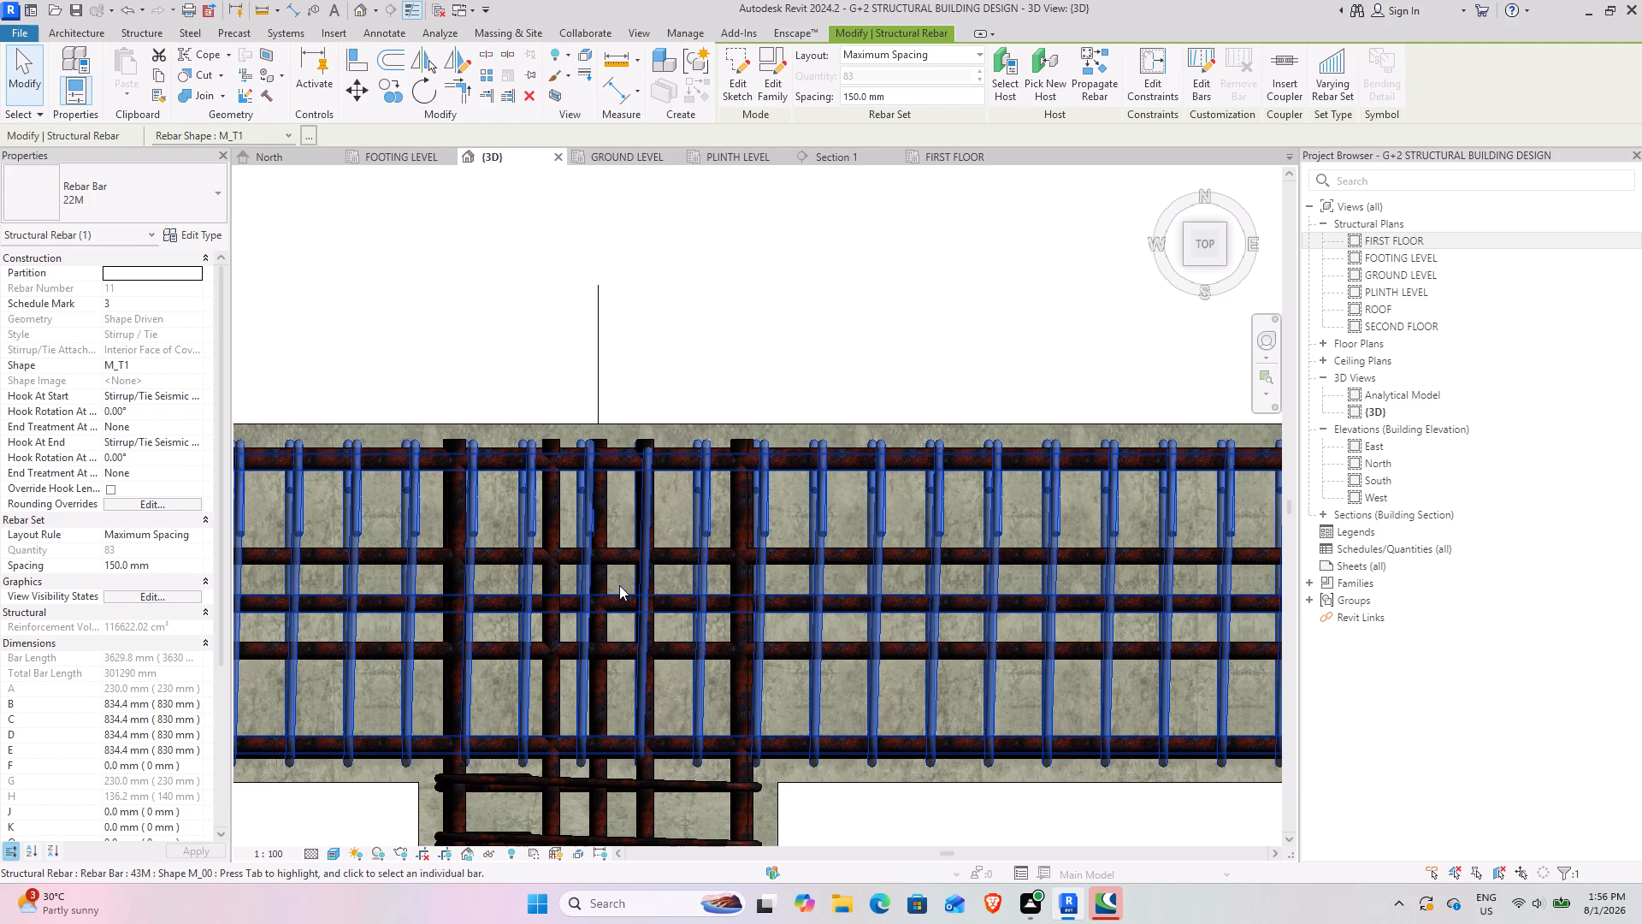
{"action": "scroll", "coordinate": [666, 564], "scroll_direction": "down", "scroll_amount": 3}
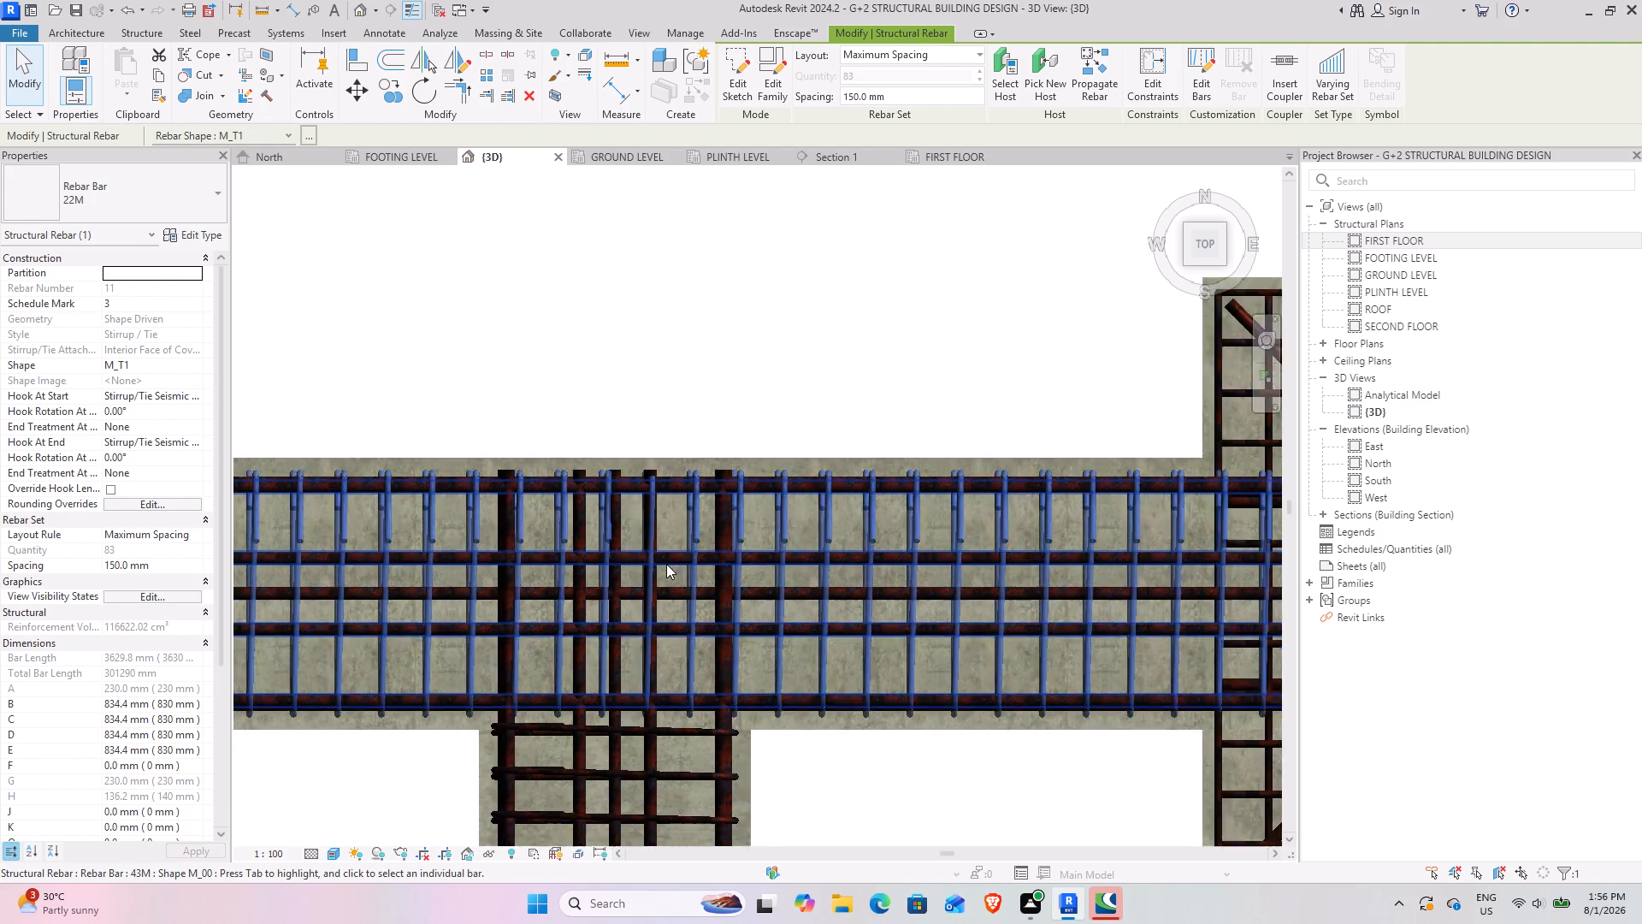
{"action": "scroll", "coordinate": [666, 564], "scroll_direction": "down", "scroll_amount": 5}
{"action": "middle_click_drag", "start_coordinate": [720, 649], "coordinate": [823, 581]}
{"action": "middle_click_drag", "start_coordinate": [741, 754], "coordinate": [769, 700]}
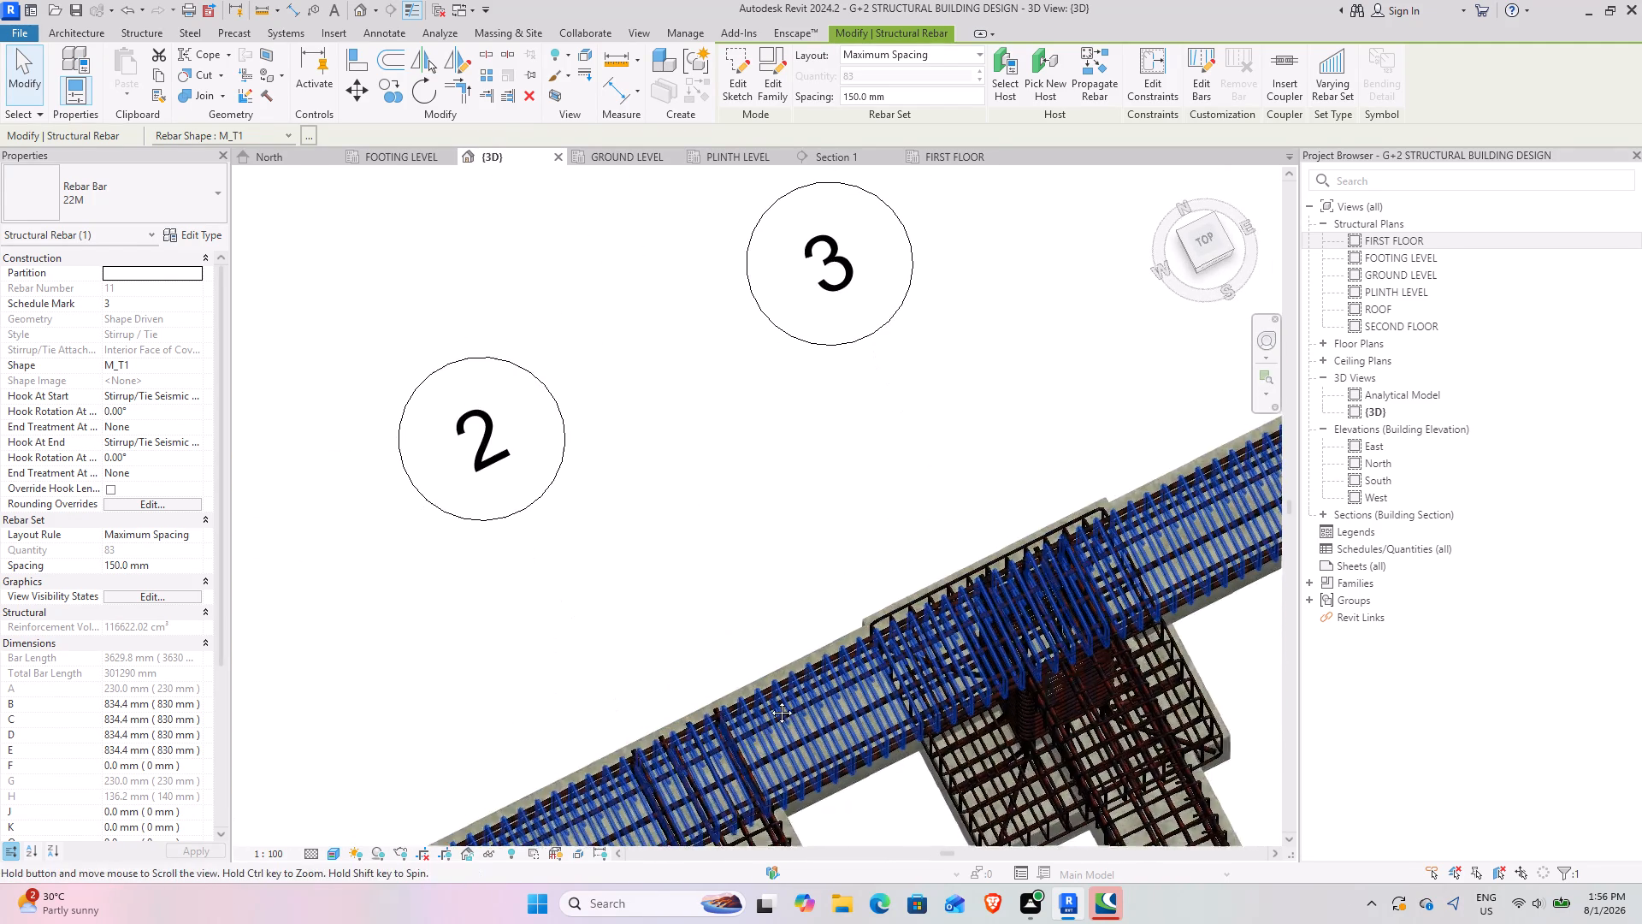
{"action": "middle_click_drag", "start_coordinate": [769, 700], "coordinate": [954, 397]}
{"action": "middle_click_drag", "start_coordinate": [875, 530], "coordinate": [1007, 472], "text": "shift"}
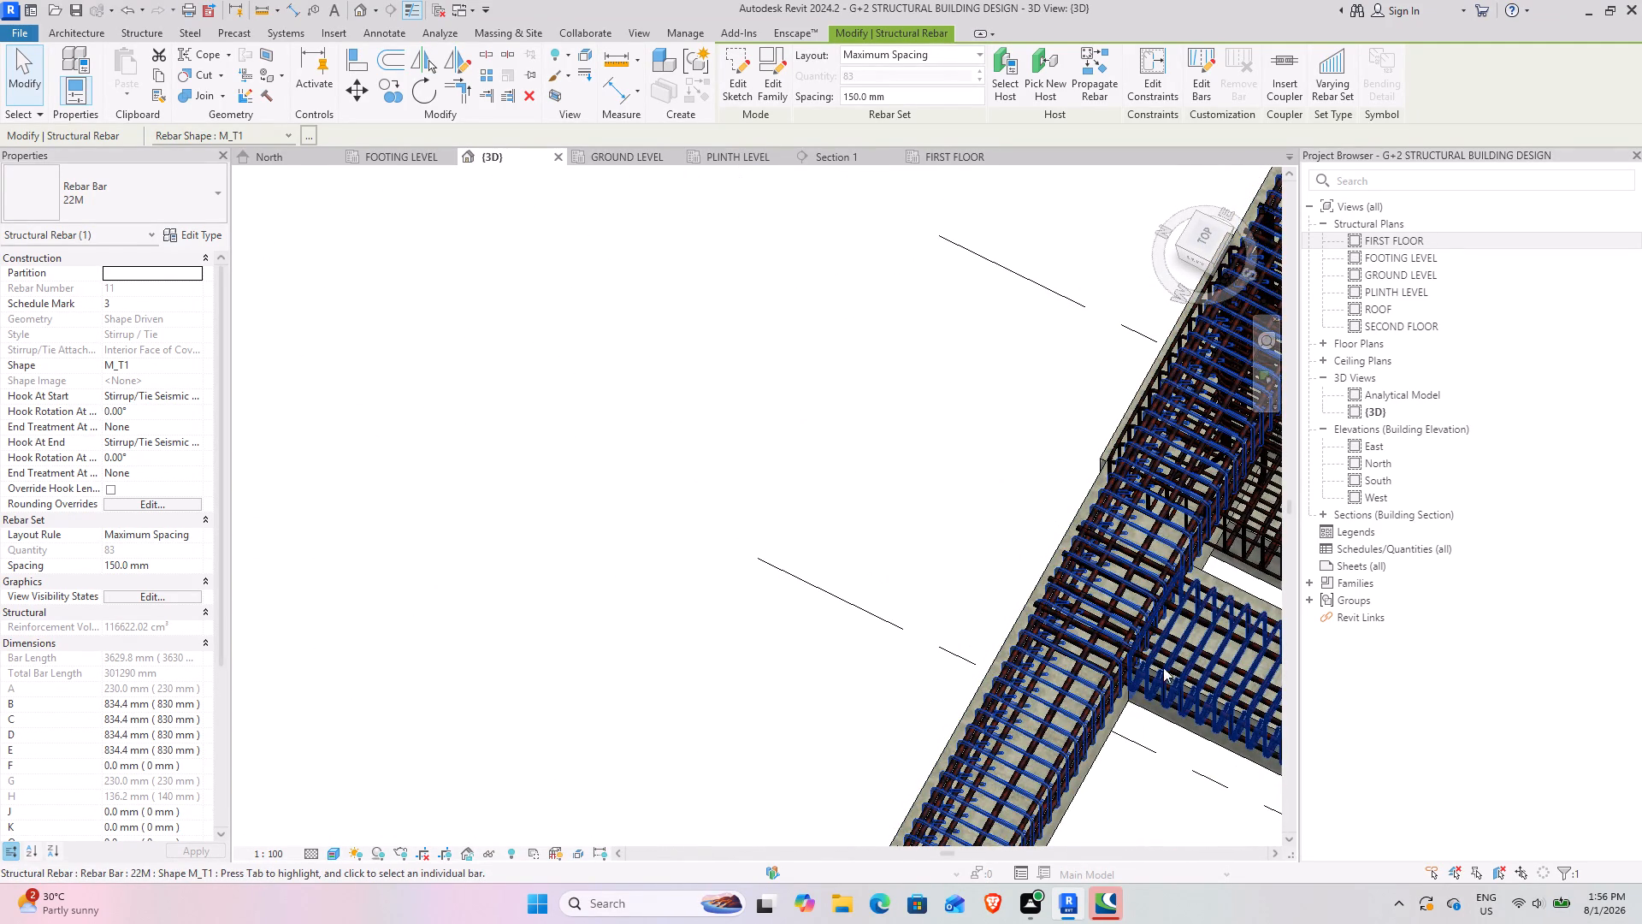
{"action": "middle_click_drag", "start_coordinate": [1149, 730], "coordinate": [786, 680]}
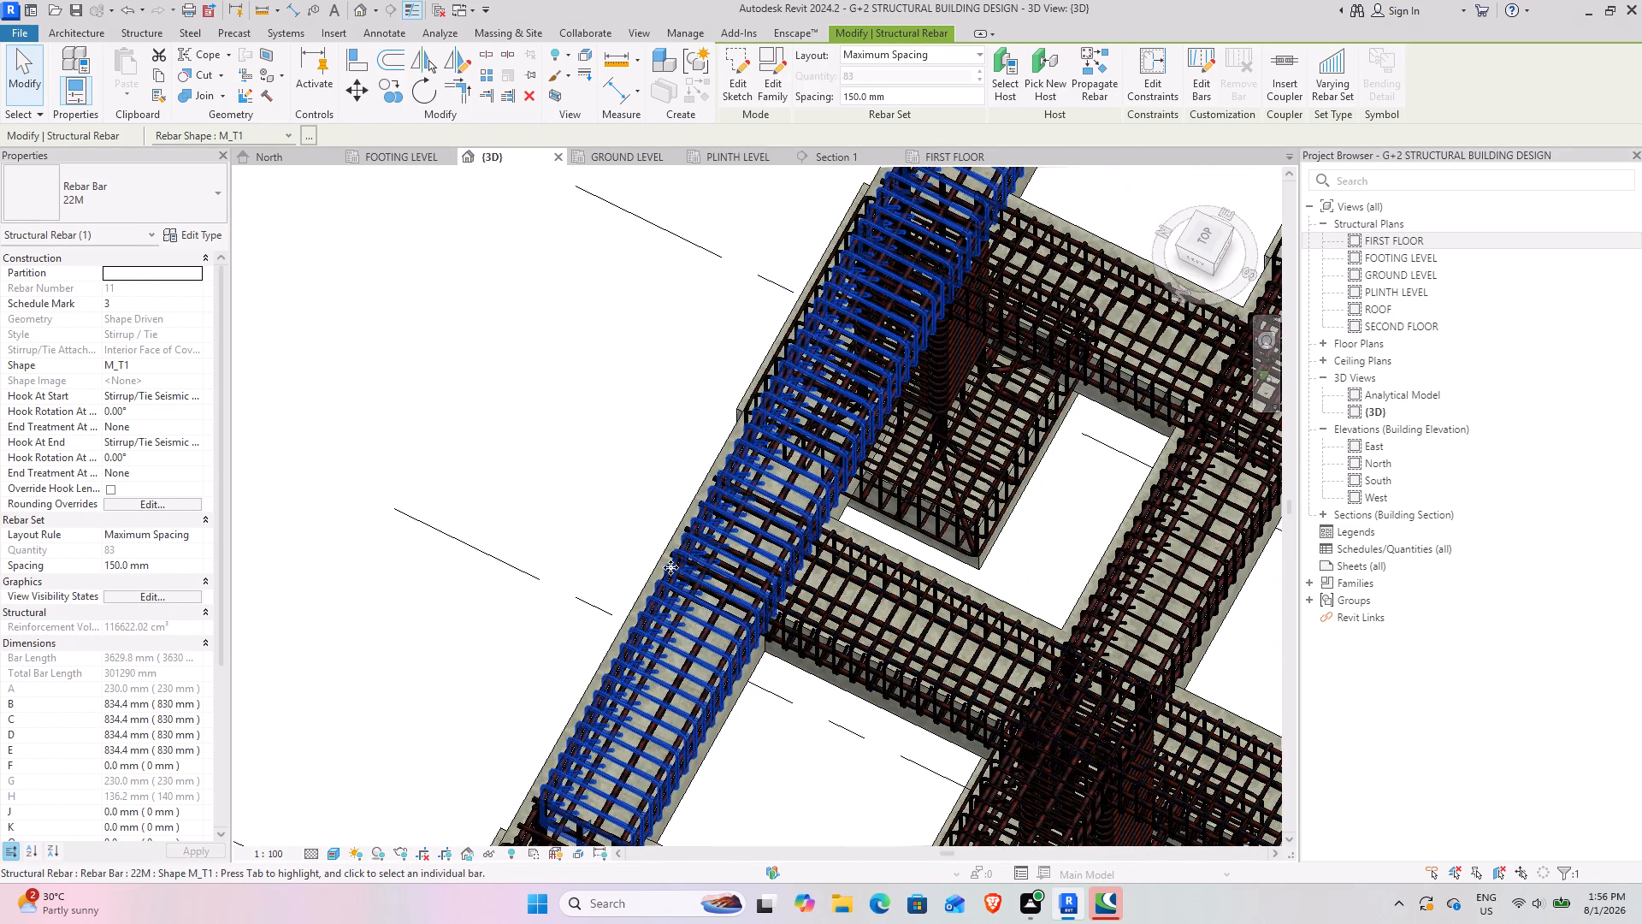
{"action": "scroll", "coordinate": [729, 552], "scroll_direction": "up", "scroll_amount": 5}
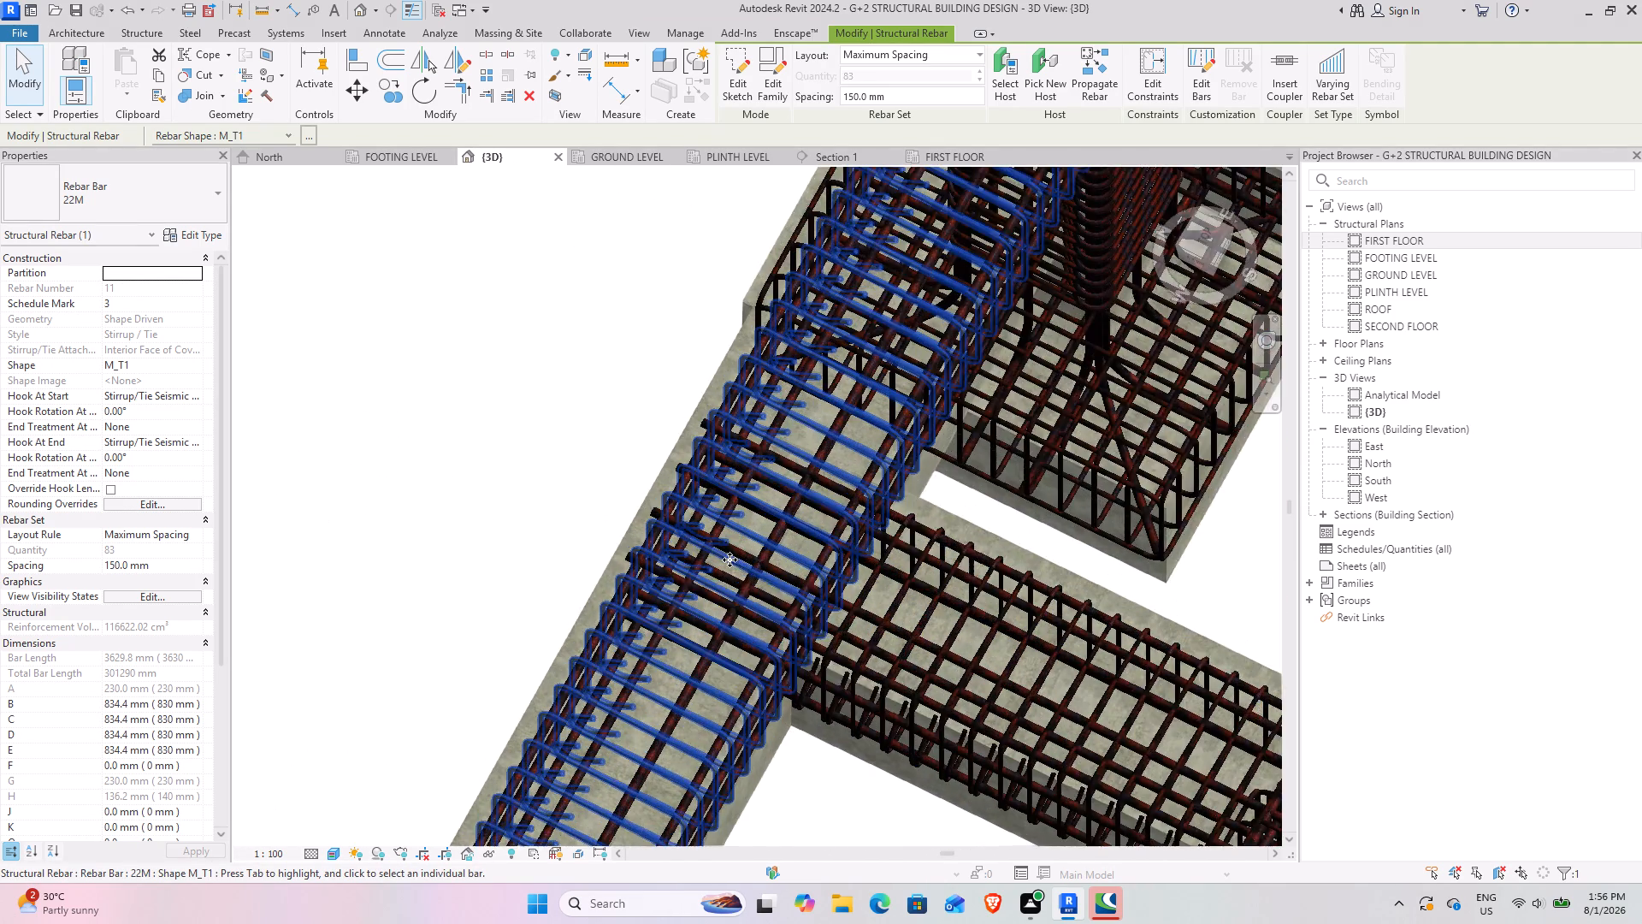
{"action": "scroll", "coordinate": [729, 560], "scroll_direction": "up", "scroll_amount": 2}
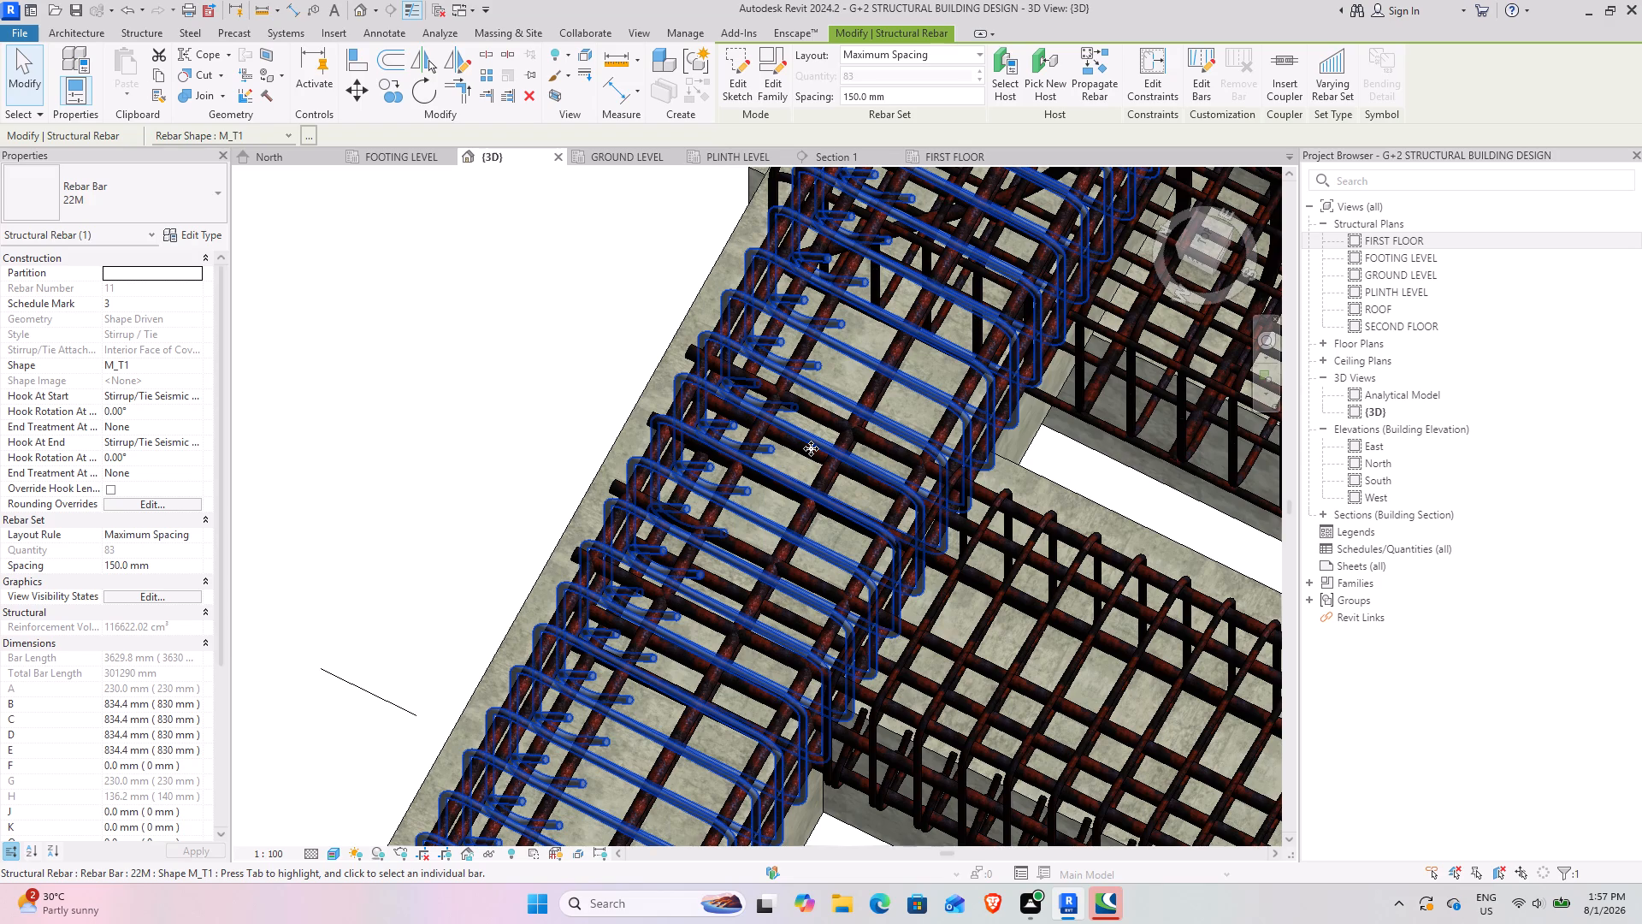
{"action": "scroll", "coordinate": [831, 550], "scroll_direction": "down", "scroll_amount": 2}
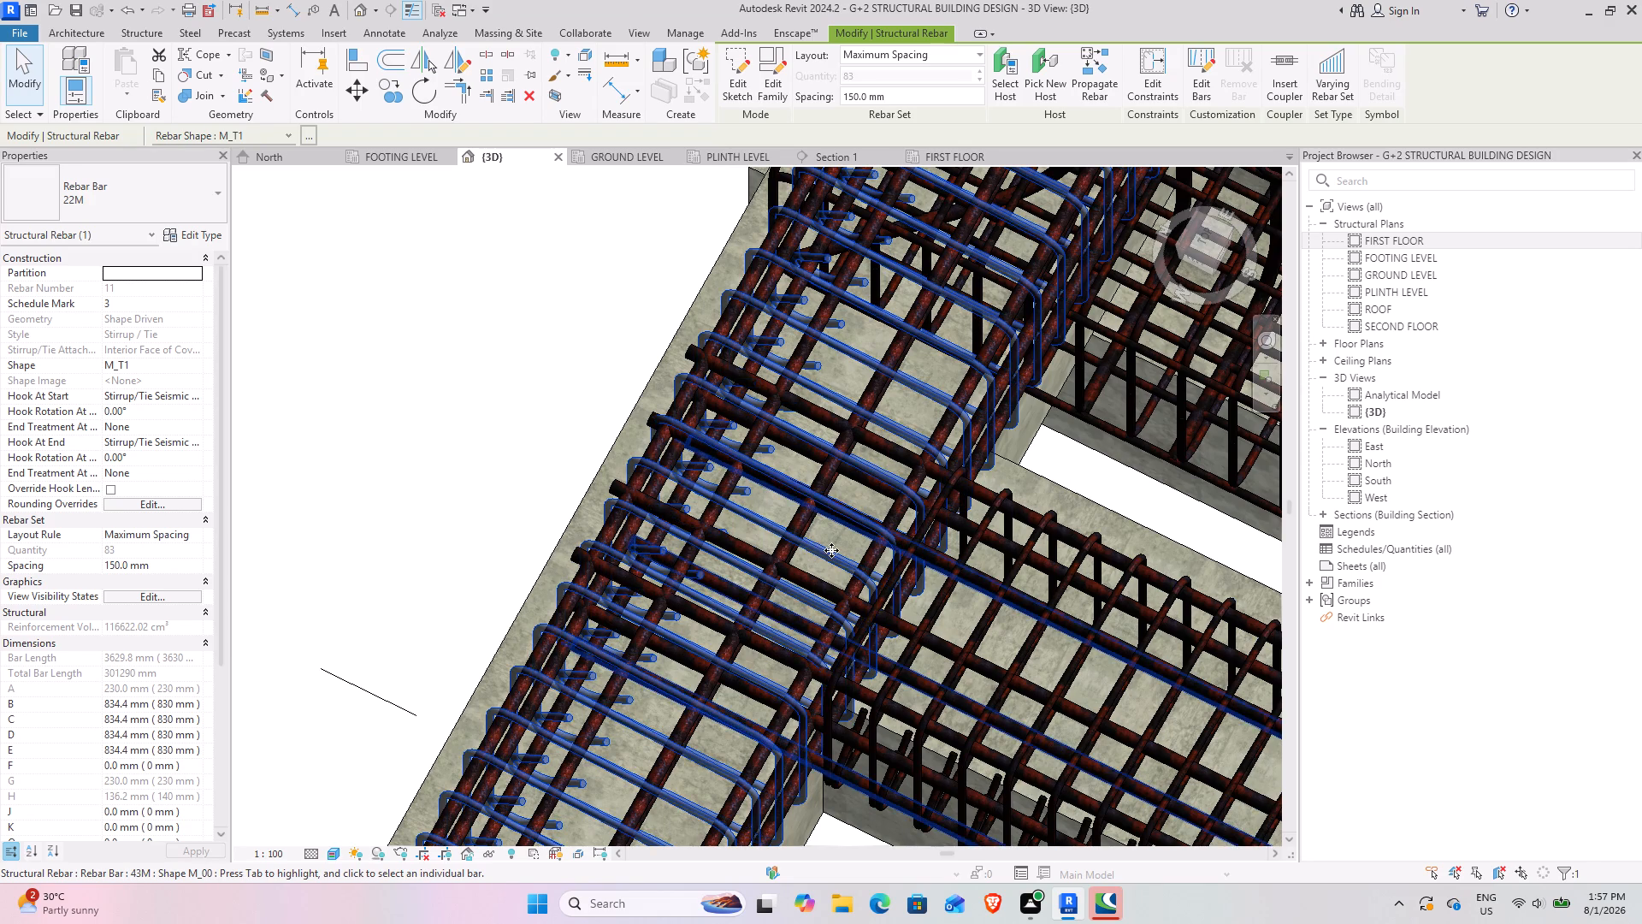
{"action": "scroll", "coordinate": [831, 550], "scroll_direction": "down", "scroll_amount": 2}
{"action": "scroll", "coordinate": [968, 616], "scroll_direction": "down", "scroll_amount": 4}
Clear the selection and examine the beam, column and footing reinforcement across the whole frame in the 3D view.
{"action": "left_click", "coordinate": [742, 494]}
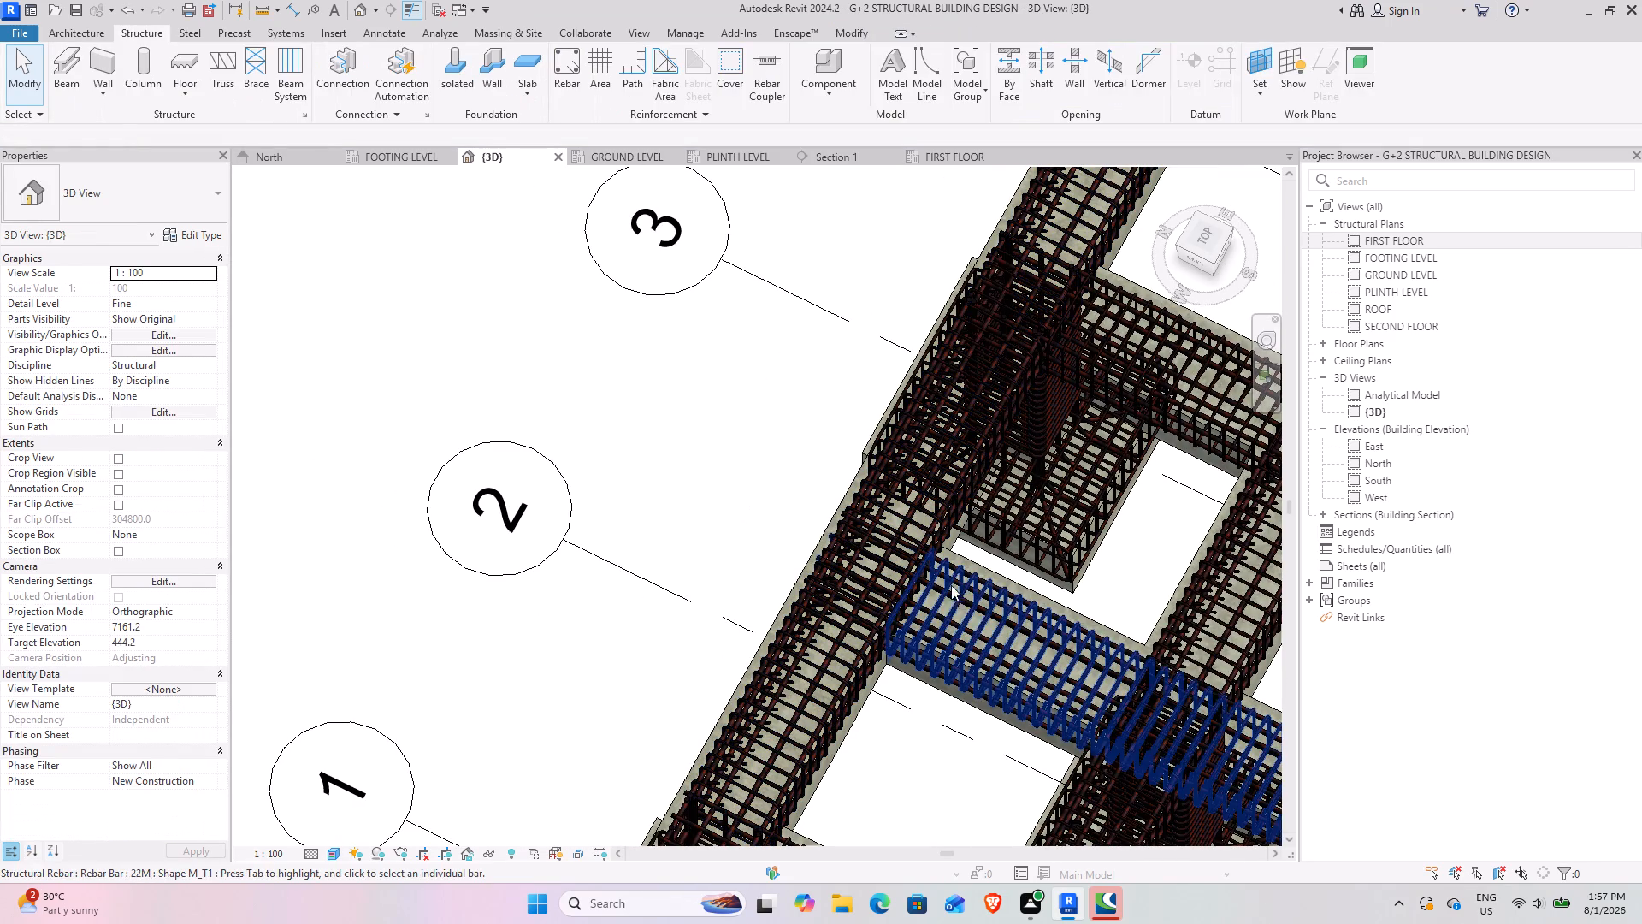
{"action": "middle_click_drag", "start_coordinate": [886, 722], "coordinate": [931, 624], "text": "shift"}
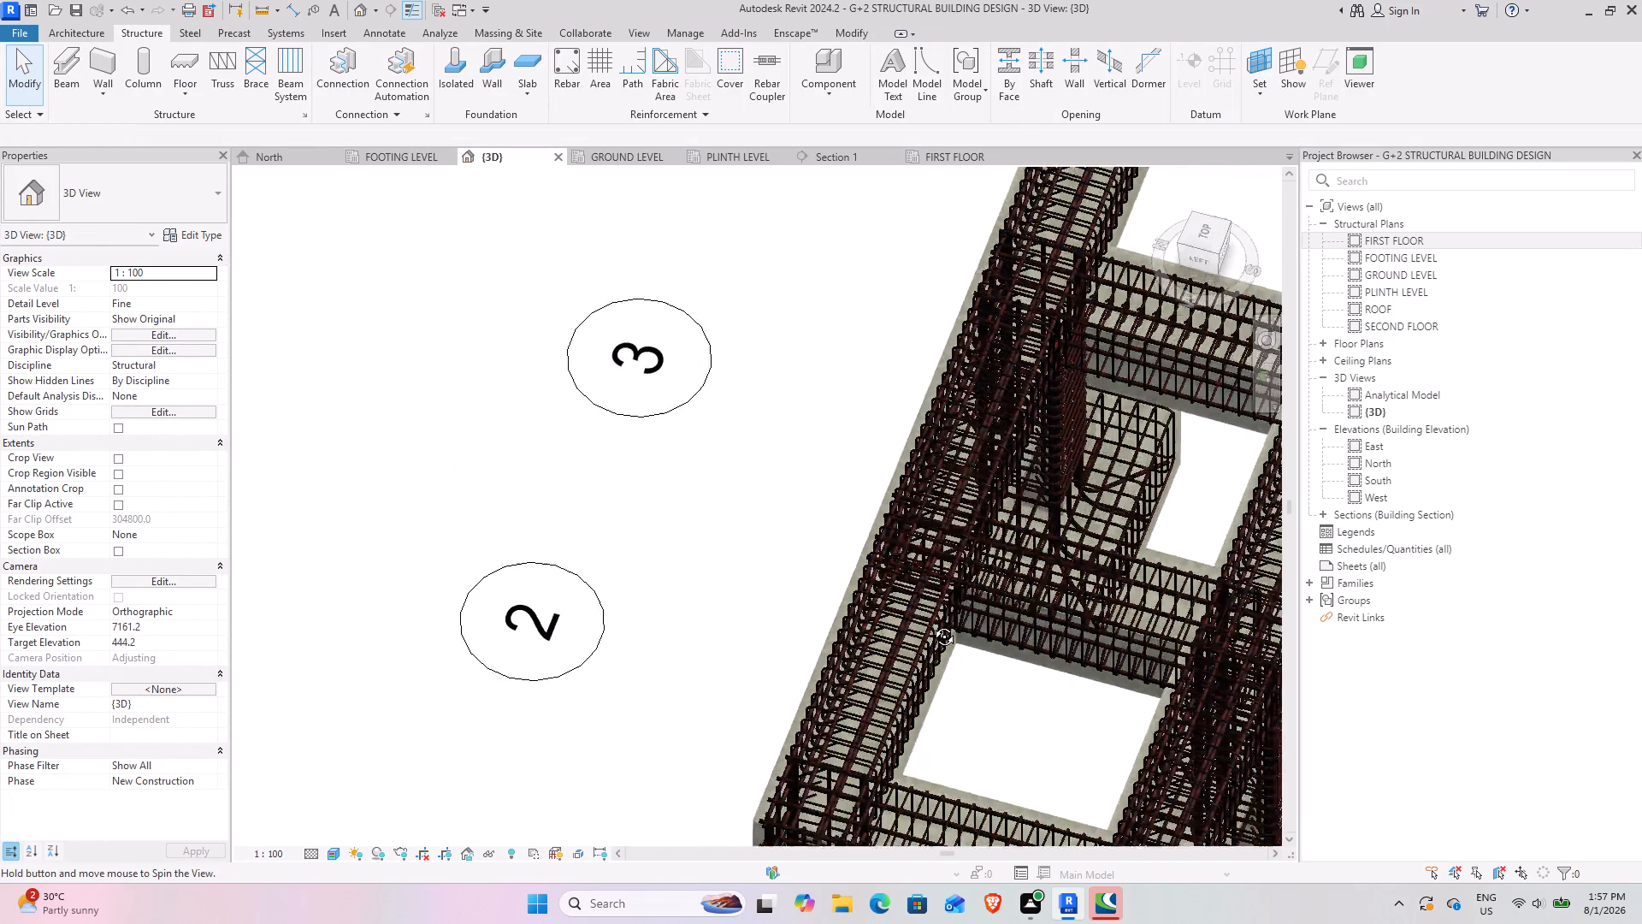
{"action": "middle_click_drag", "start_coordinate": [931, 624], "coordinate": [899, 619], "text": "shift"}
{"action": "middle_click_drag", "start_coordinate": [940, 584], "coordinate": [897, 604], "text": "shift"}
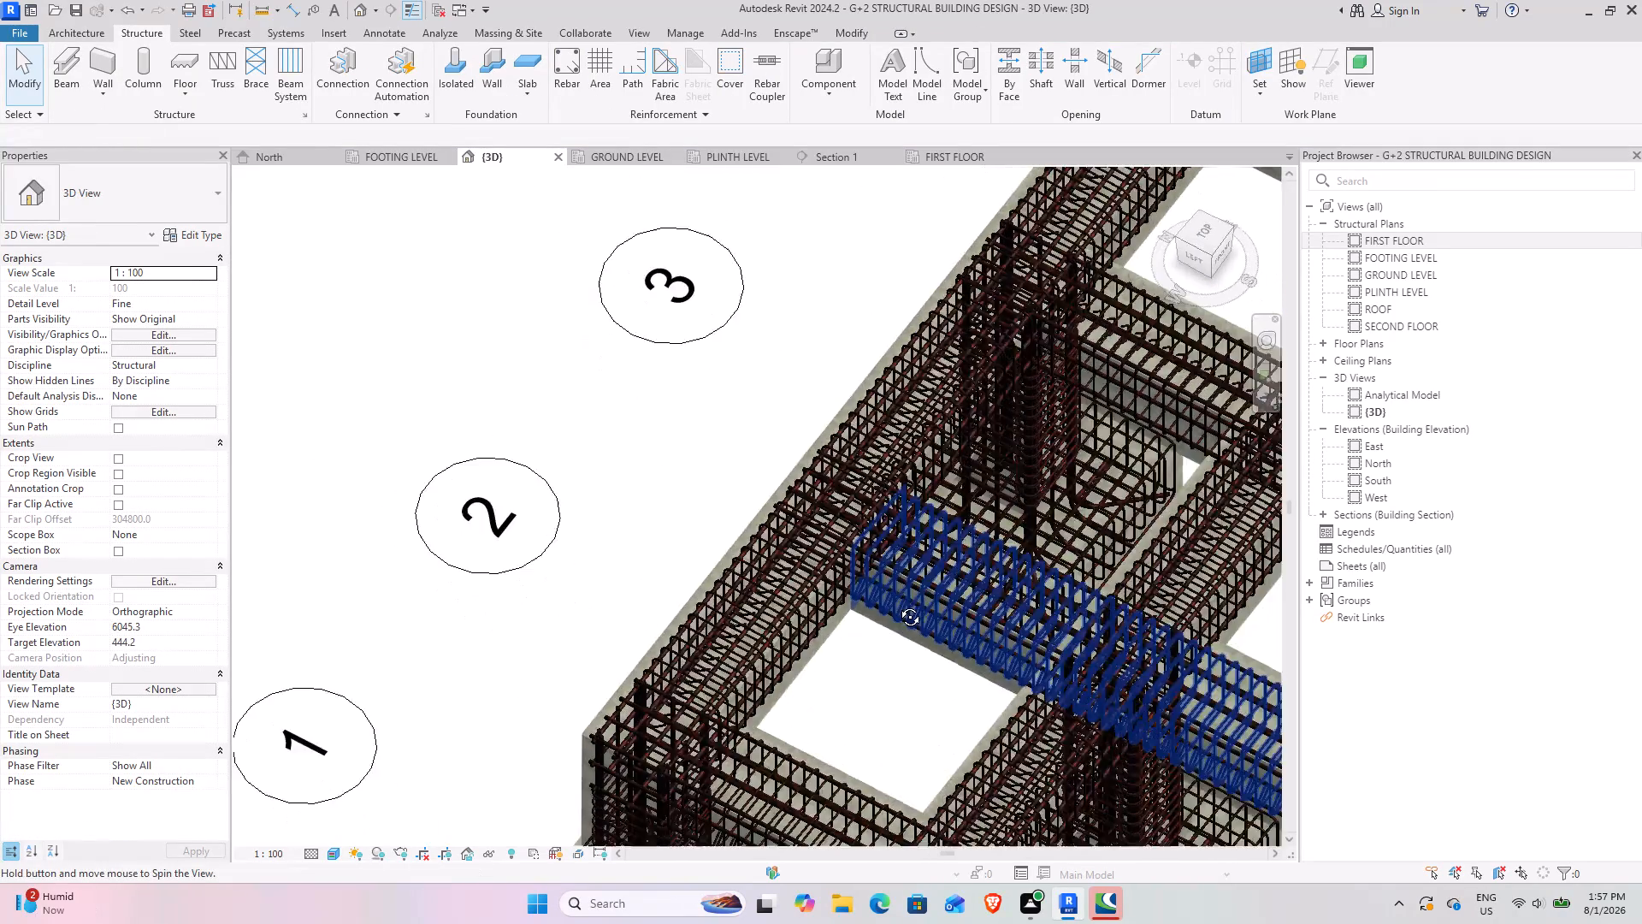
{"action": "middle_click_drag", "start_coordinate": [897, 604], "coordinate": [851, 619], "text": "shift"}
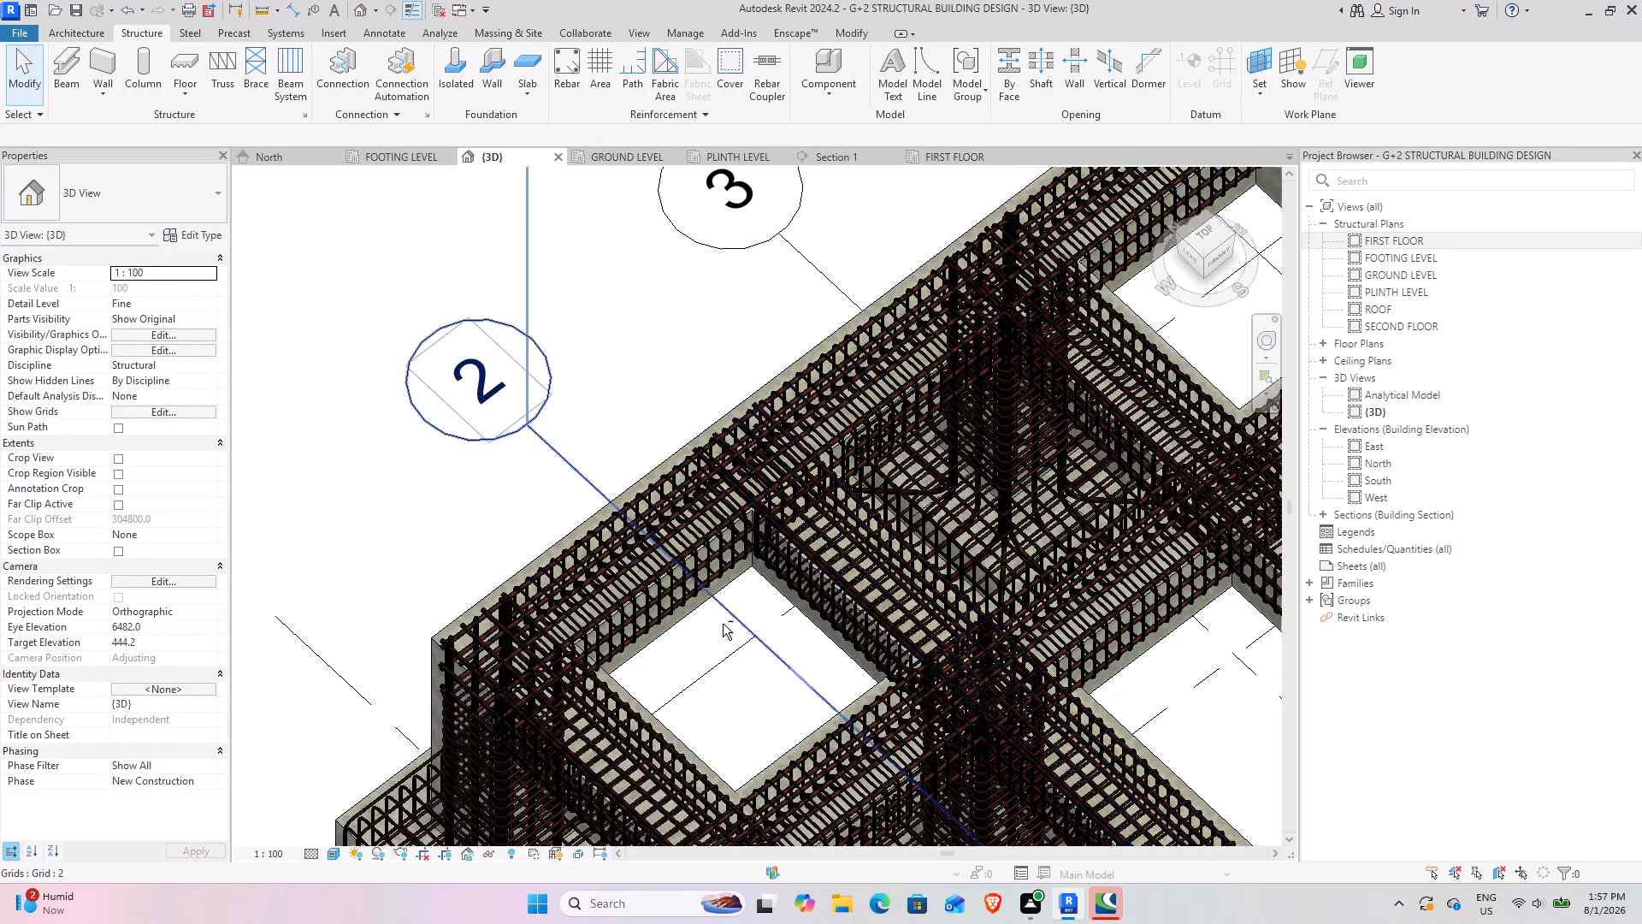
{"action": "middle_click_drag", "start_coordinate": [716, 624], "coordinate": [849, 549], "text": "shift"}
{"action": "middle_click_drag", "start_coordinate": [905, 544], "coordinate": [517, 513]}
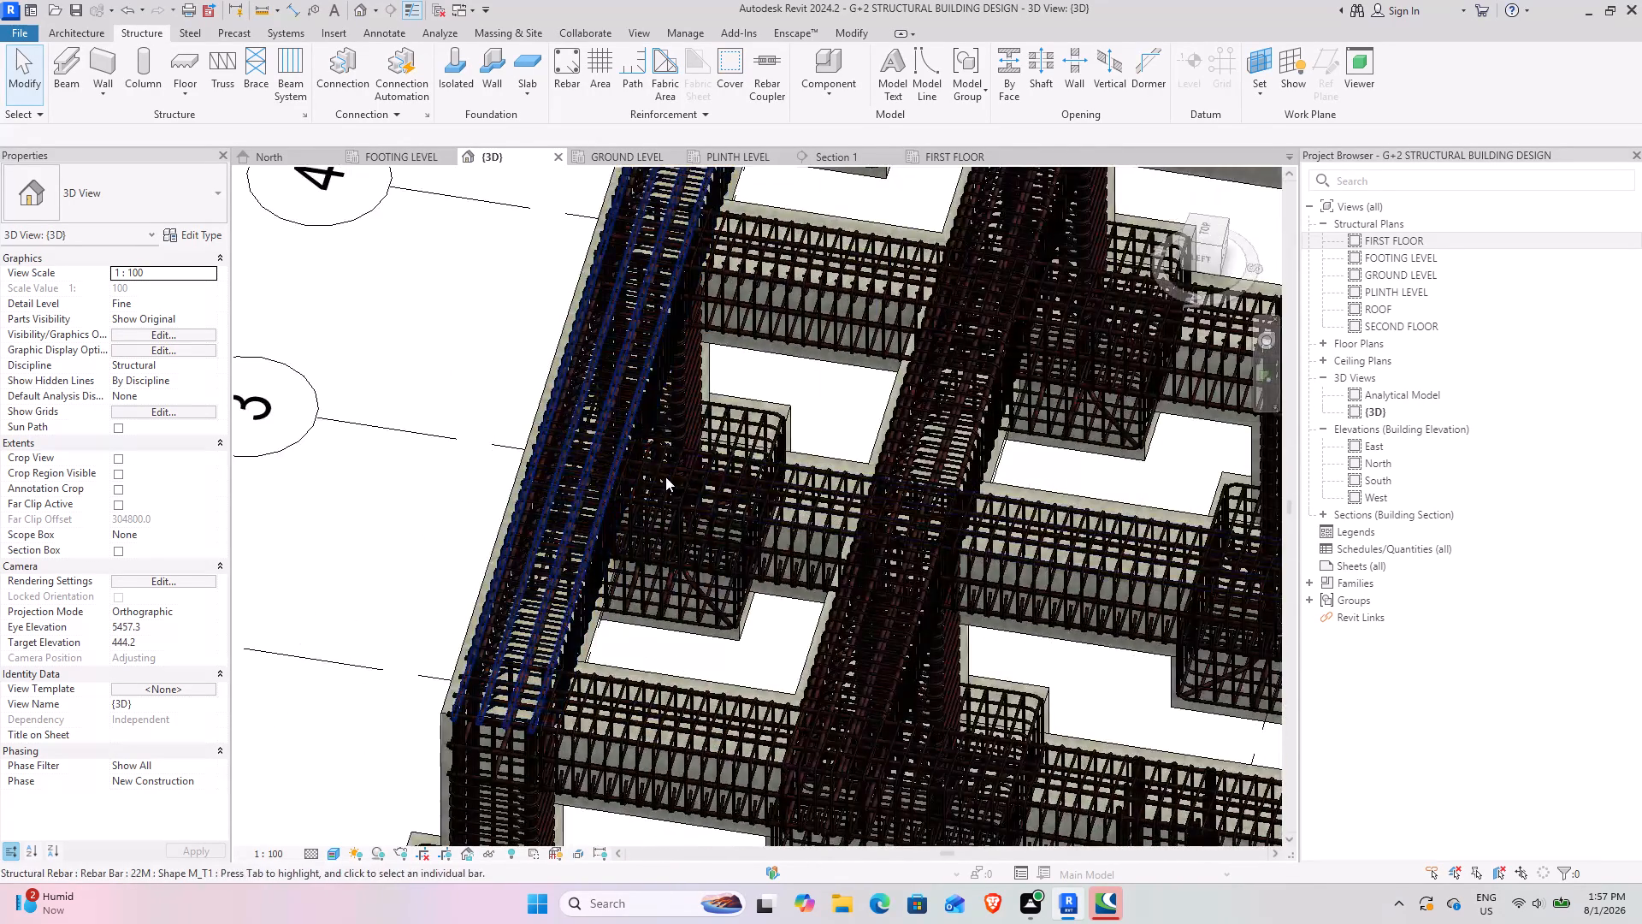
{"action": "scroll", "coordinate": [734, 433], "scroll_direction": "down", "scroll_amount": 10}
{"action": "middle_click_drag", "start_coordinate": [871, 612], "coordinate": [493, 650], "text": "shift"}
{"action": "scroll", "coordinate": [786, 601], "scroll_direction": "down", "scroll_amount": 1, "text": "shift"}
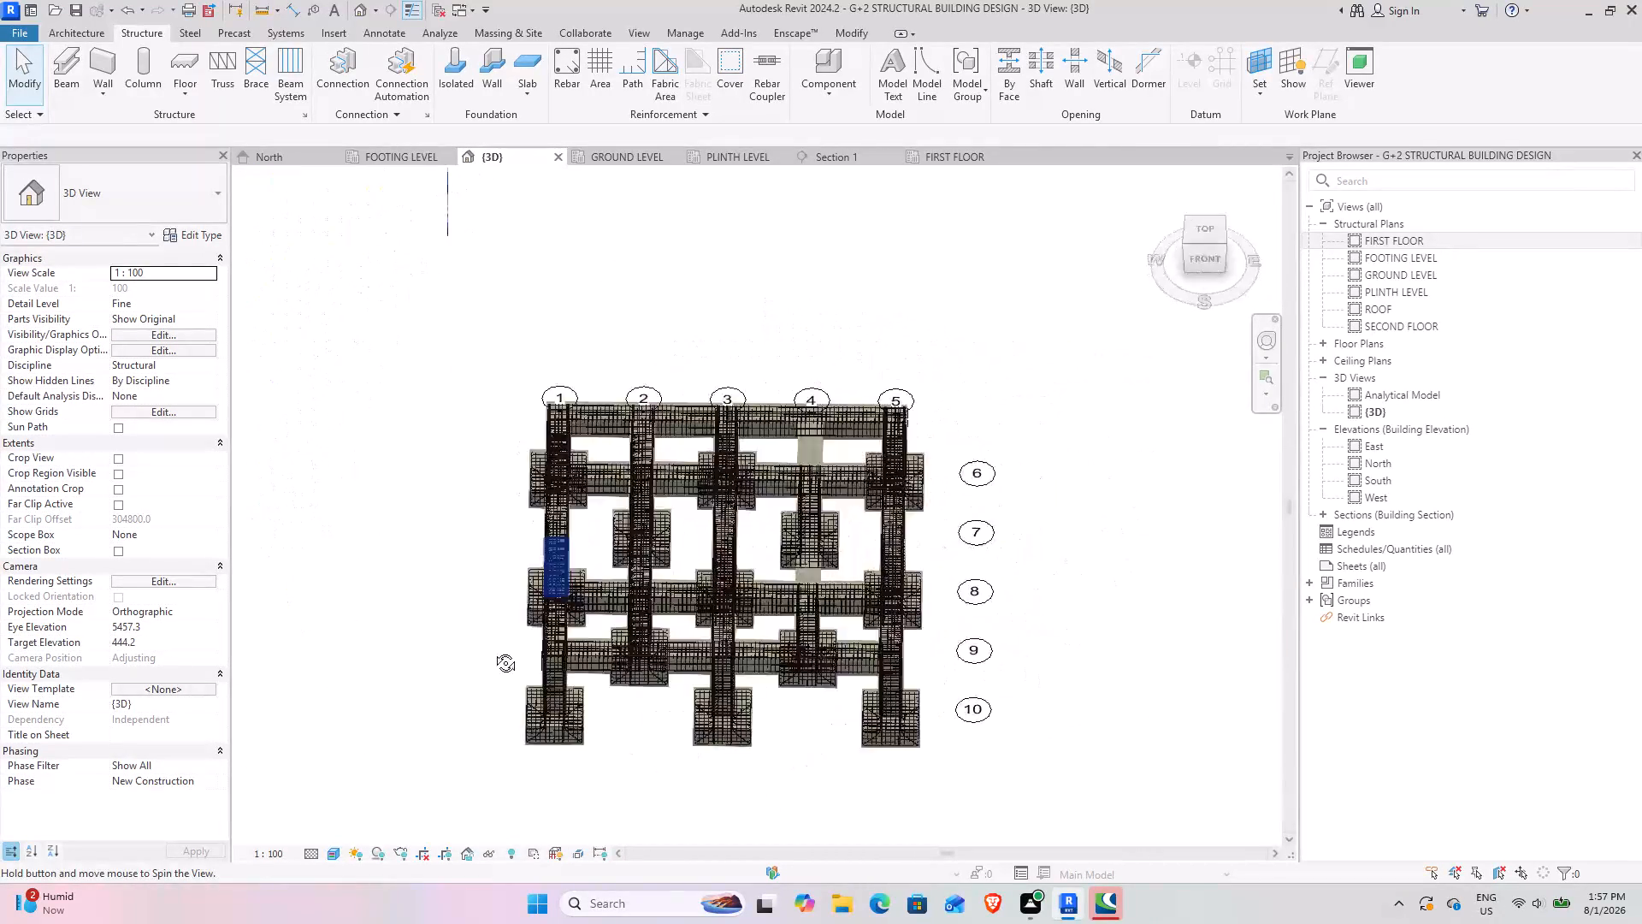
{"action": "middle_click_drag", "start_coordinate": [493, 650], "coordinate": [423, 708], "text": "shift"}
Propagate the grid line 3 beam's reinforcement to the unreinforced grid line 4 beam, aligned by host.
{"action": "scroll", "coordinate": [585, 559], "scroll_direction": "up", "scroll_amount": 9}
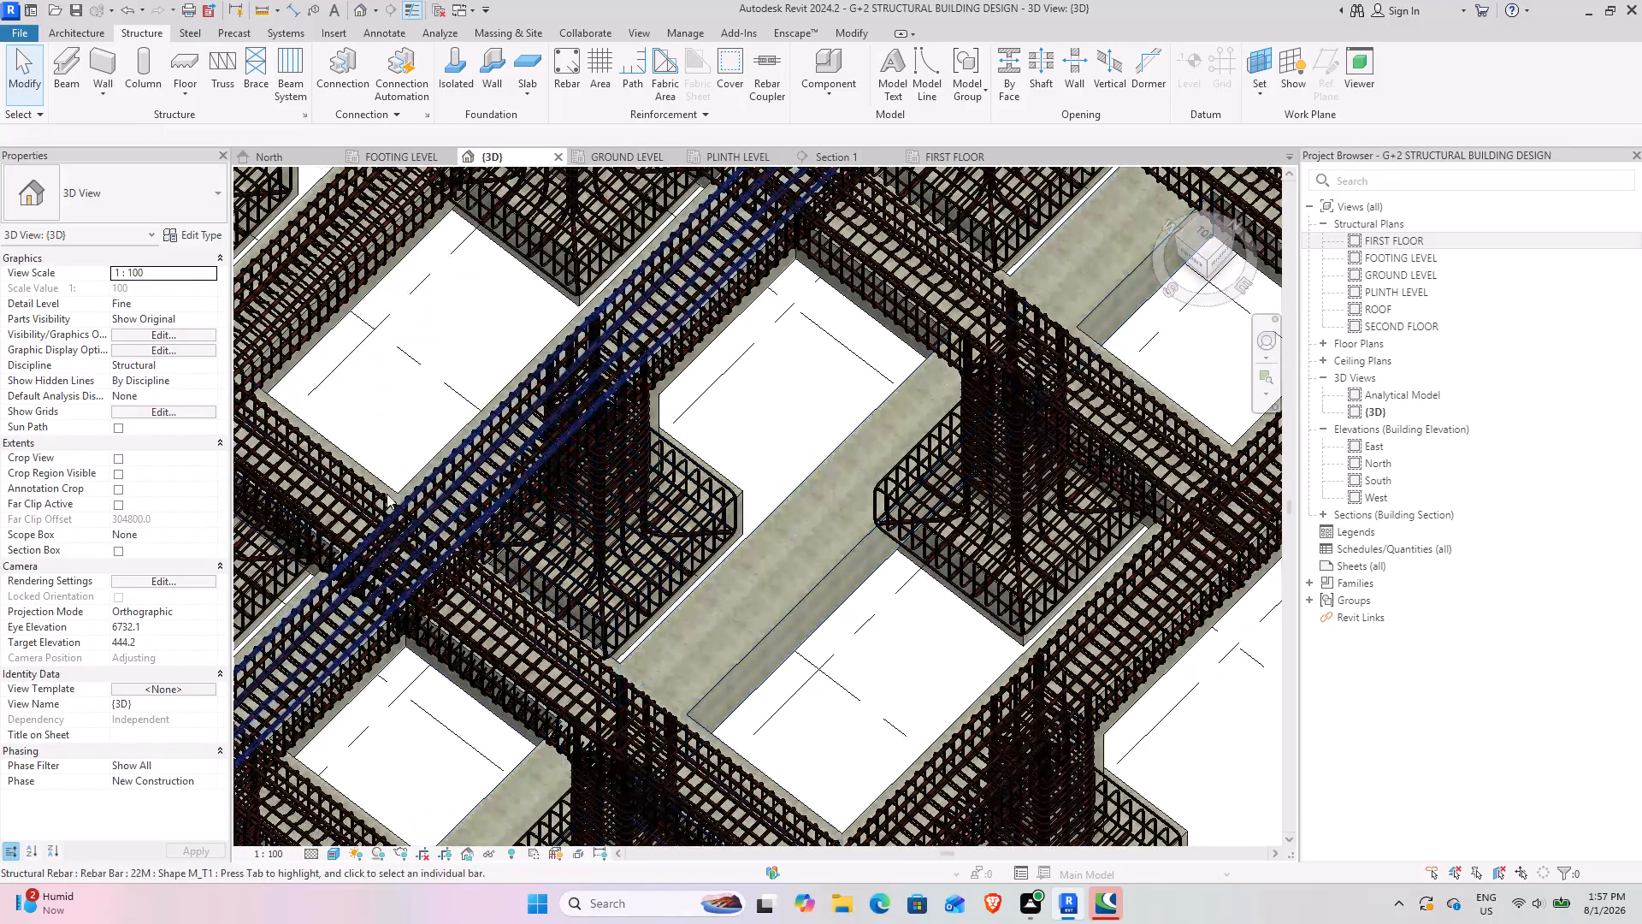
{"action": "left_click", "coordinate": [459, 428]}
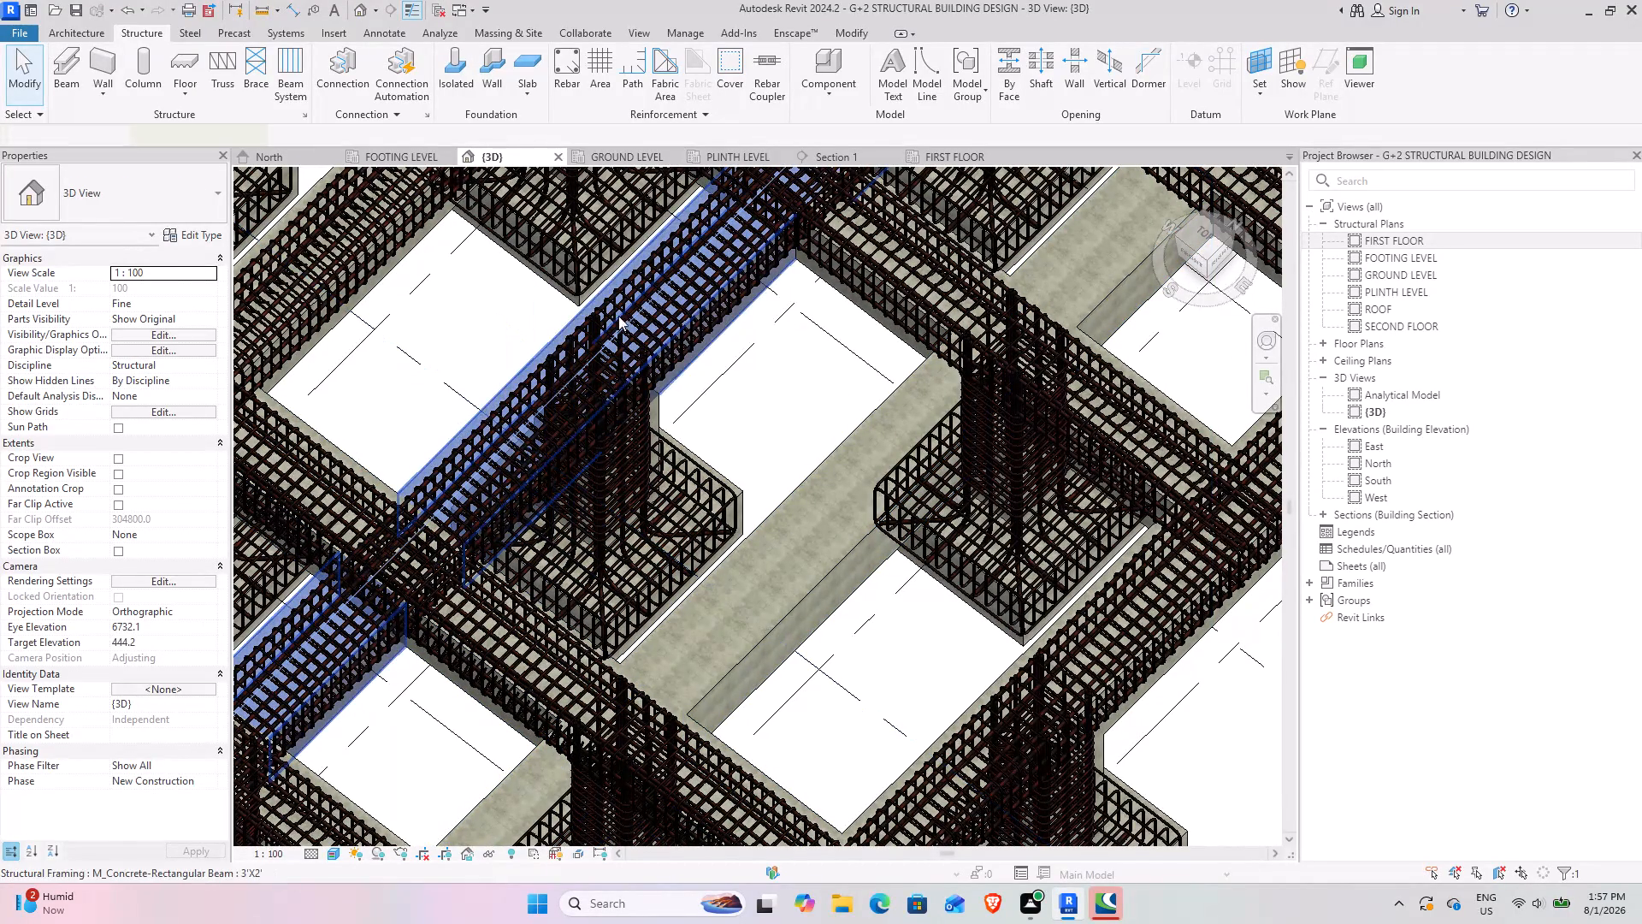
{"action": "left_click", "coordinate": [1134, 85]}
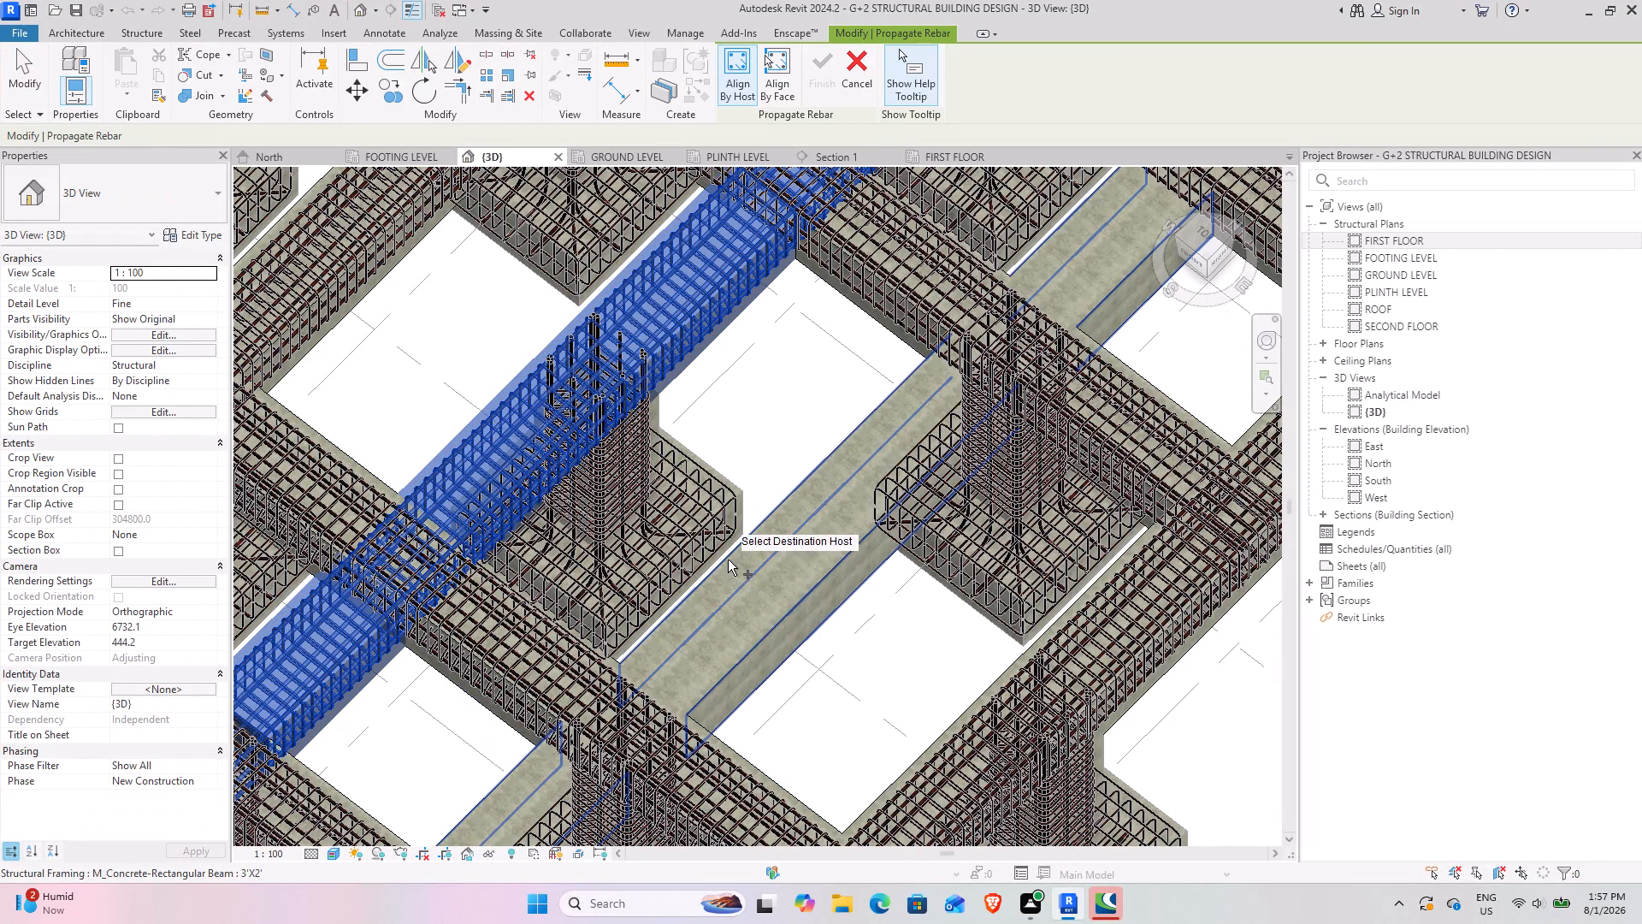
{"action": "left_click", "coordinate": [728, 560]}
{"action": "scroll", "coordinate": [929, 435], "scroll_direction": "down", "scroll_amount": 5}
{"action": "scroll", "coordinate": [1084, 265], "scroll_direction": "up", "scroll_amount": 6}
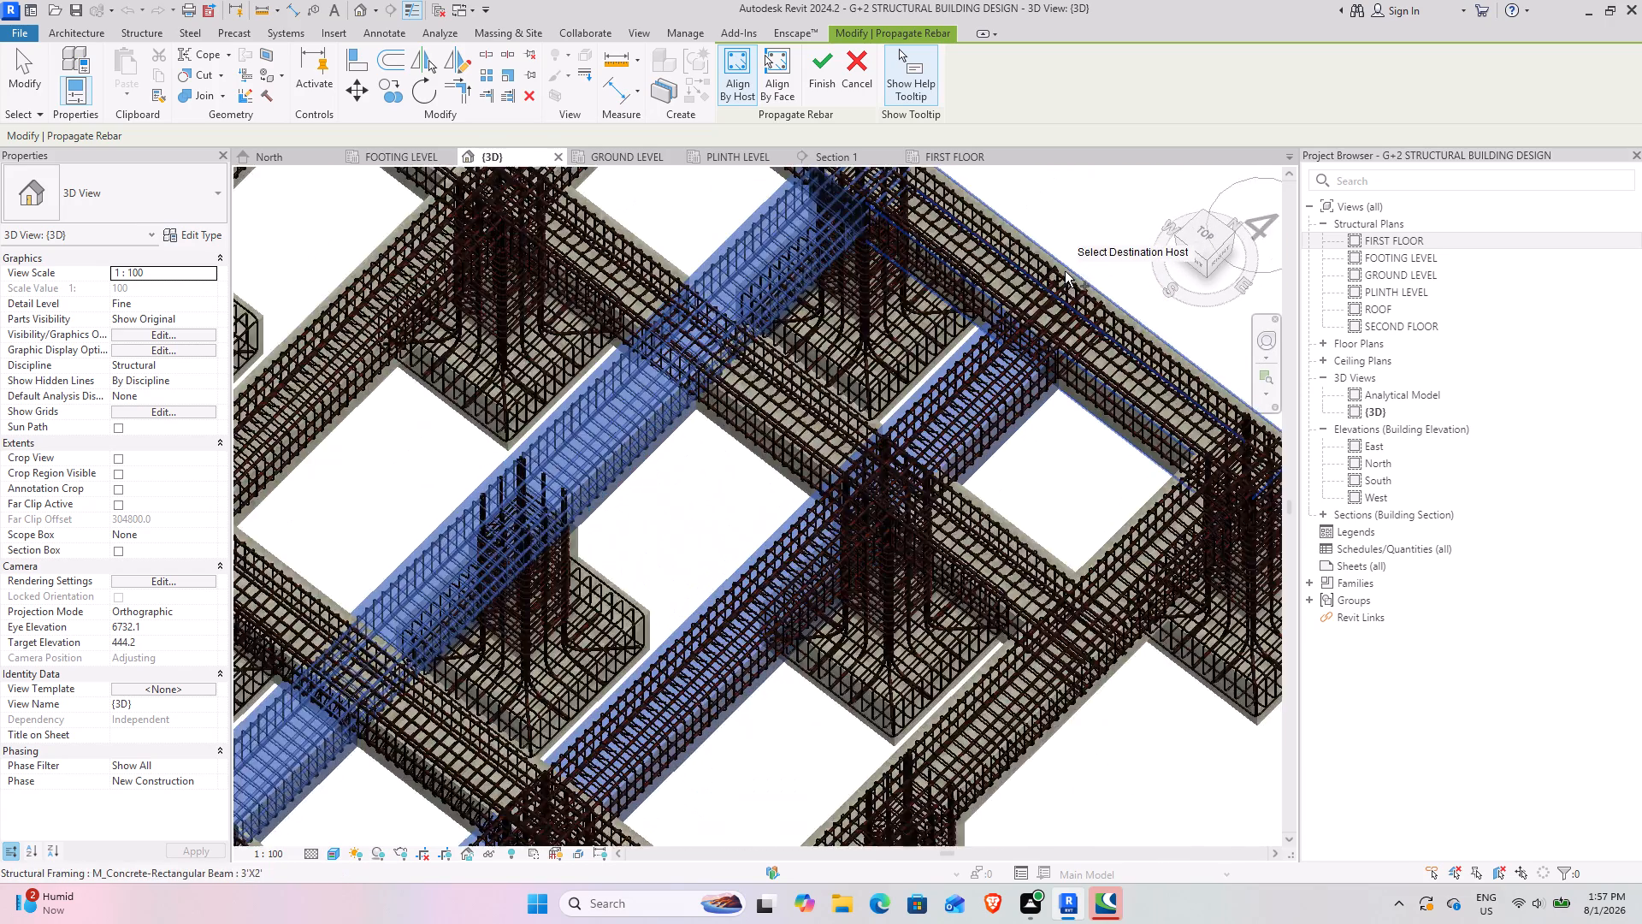
{"action": "scroll", "coordinate": [1065, 271], "scroll_direction": "up", "scroll_amount": 1}
{"action": "scroll", "coordinate": [812, 604], "scroll_direction": "down", "scroll_amount": 4}
{"action": "middle_click_drag", "start_coordinate": [506, 682], "coordinate": [842, 334]}
{"action": "scroll", "coordinate": [650, 667], "scroll_direction": "up", "scroll_amount": 4}
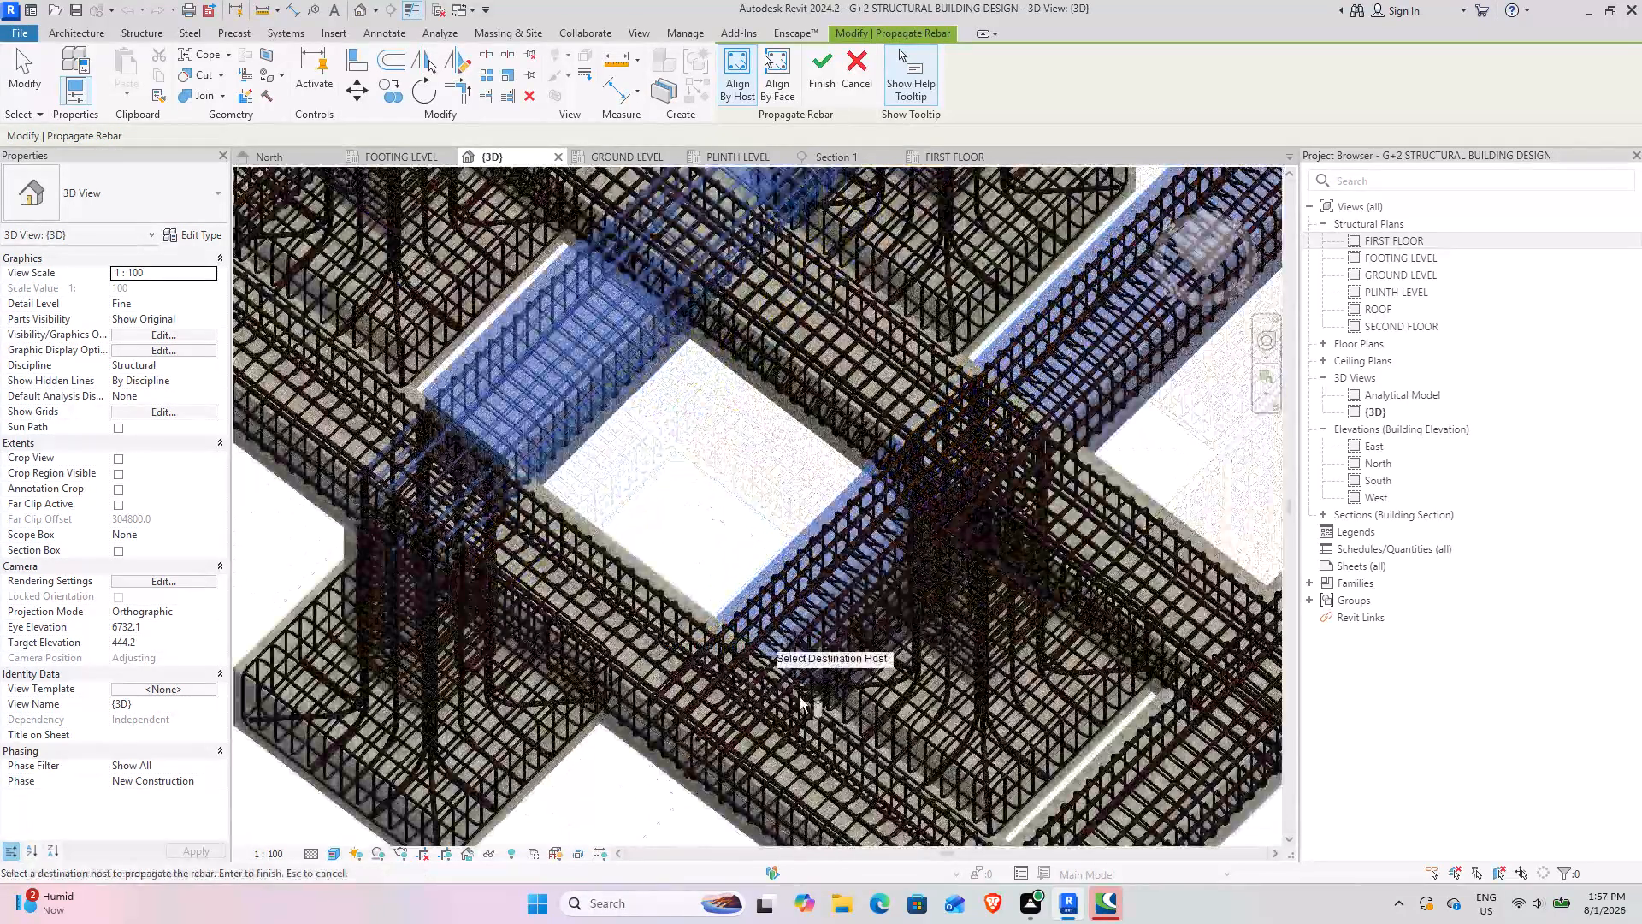
{"action": "left_click", "coordinate": [818, 76]}
Review the reinforced frame in the 3D view, and check the floor levels in the North elevation.
{"action": "scroll", "coordinate": [581, 412], "scroll_direction": "down", "scroll_amount": 5}
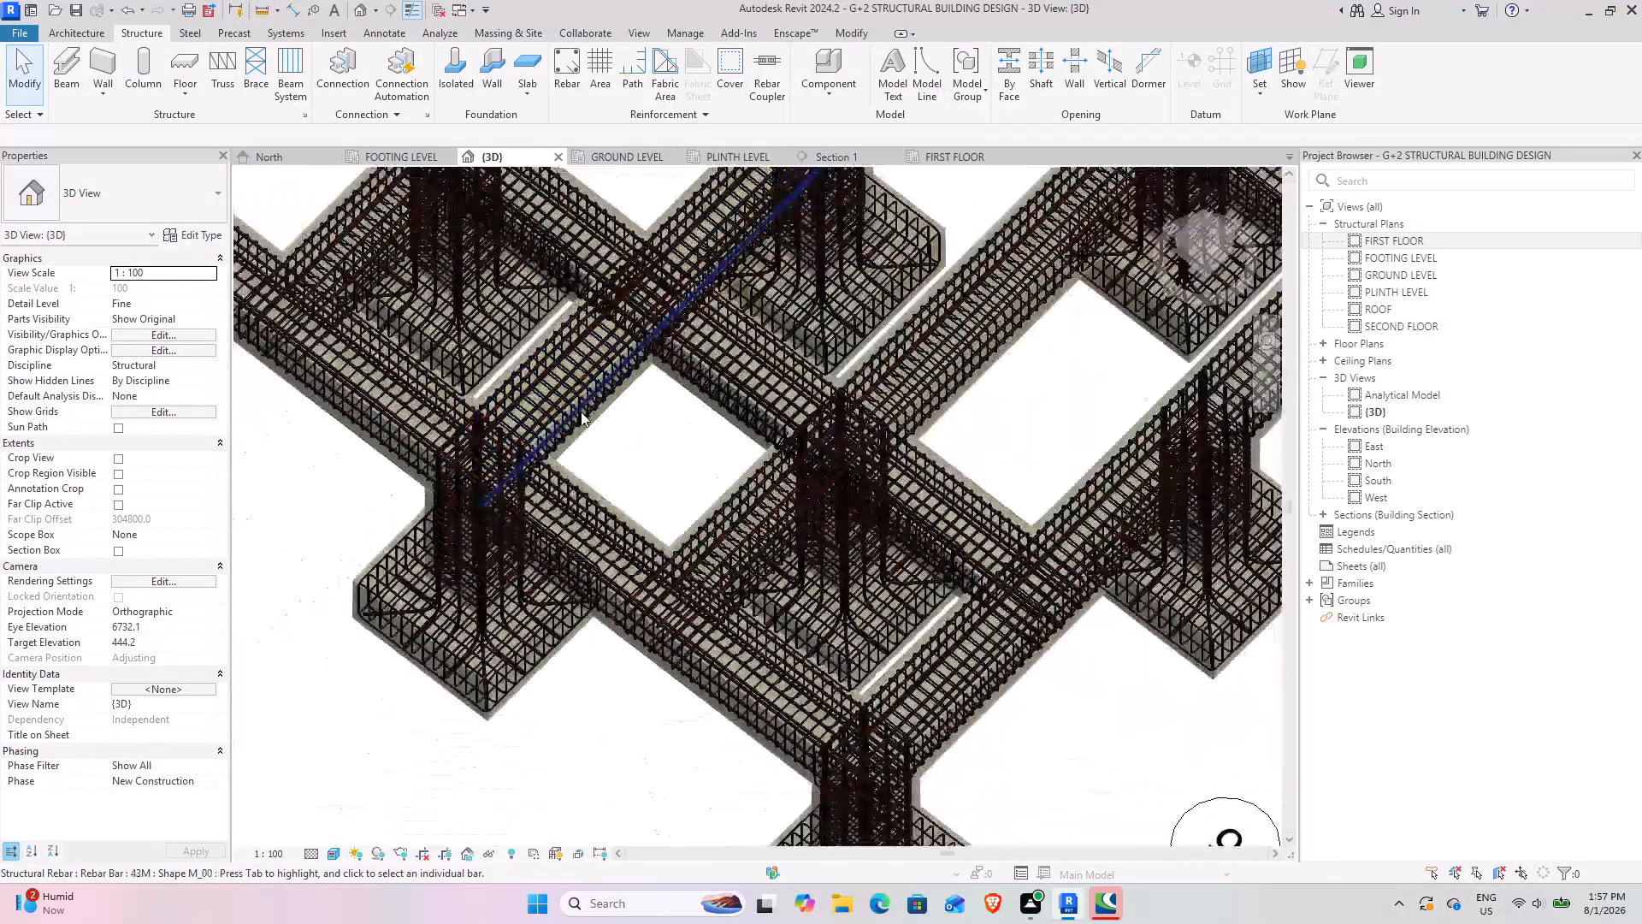
{"action": "scroll", "coordinate": [581, 412], "scroll_direction": "down", "scroll_amount": 5}
{"action": "middle_click_drag", "start_coordinate": [525, 446], "coordinate": [652, 304], "text": "shift"}
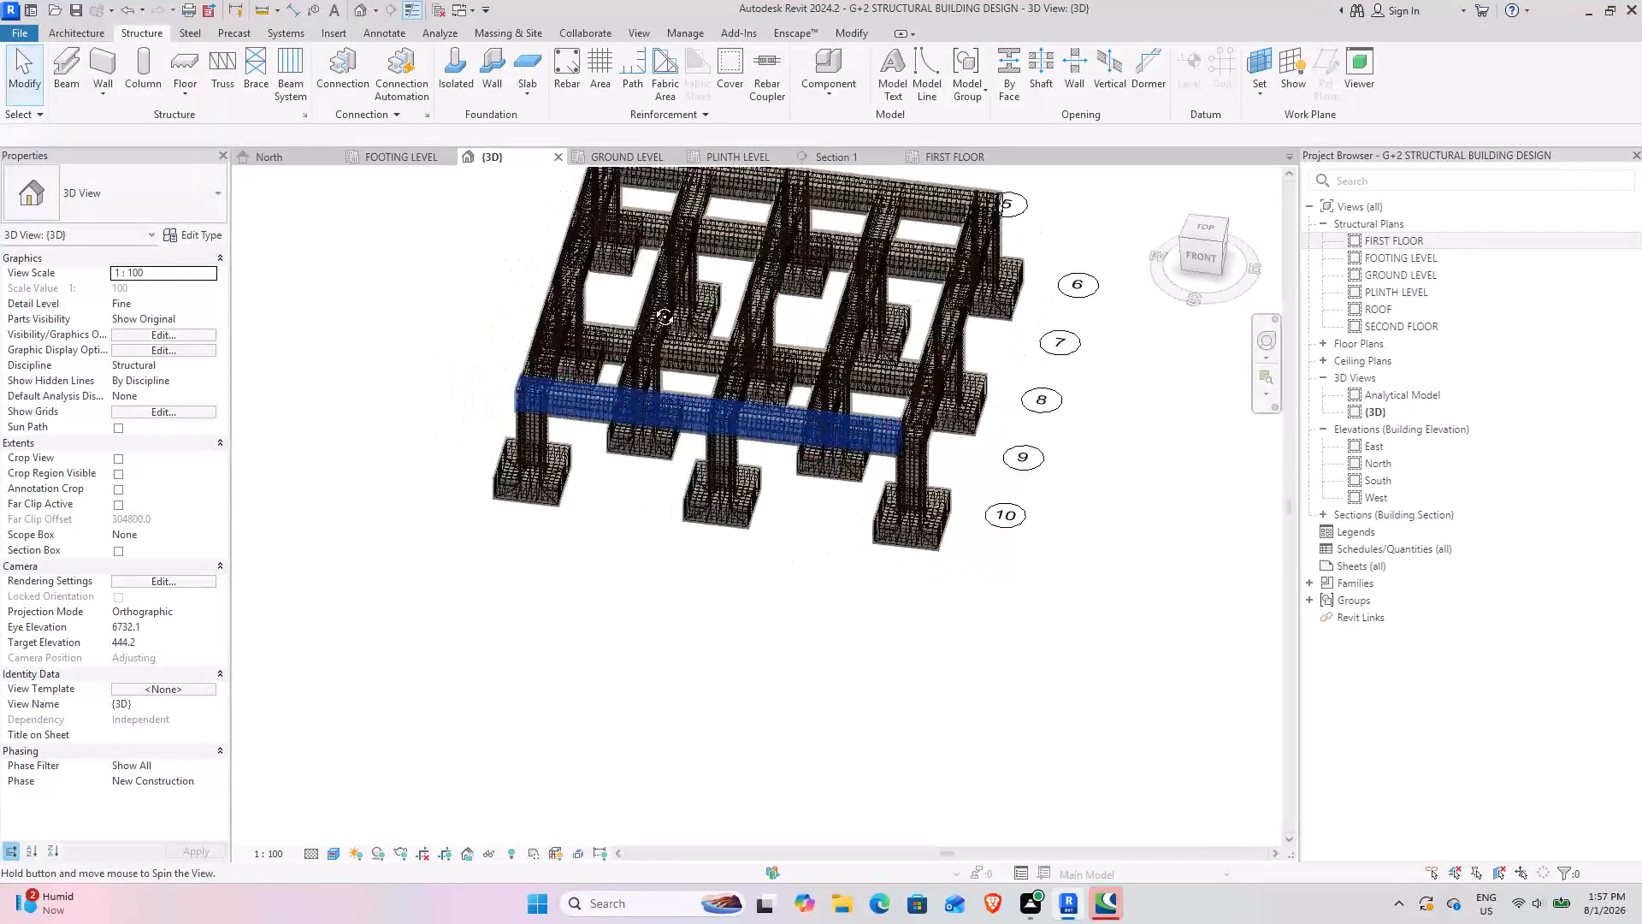
{"action": "middle_click_drag", "start_coordinate": [652, 304], "coordinate": [653, 303], "text": "shift"}
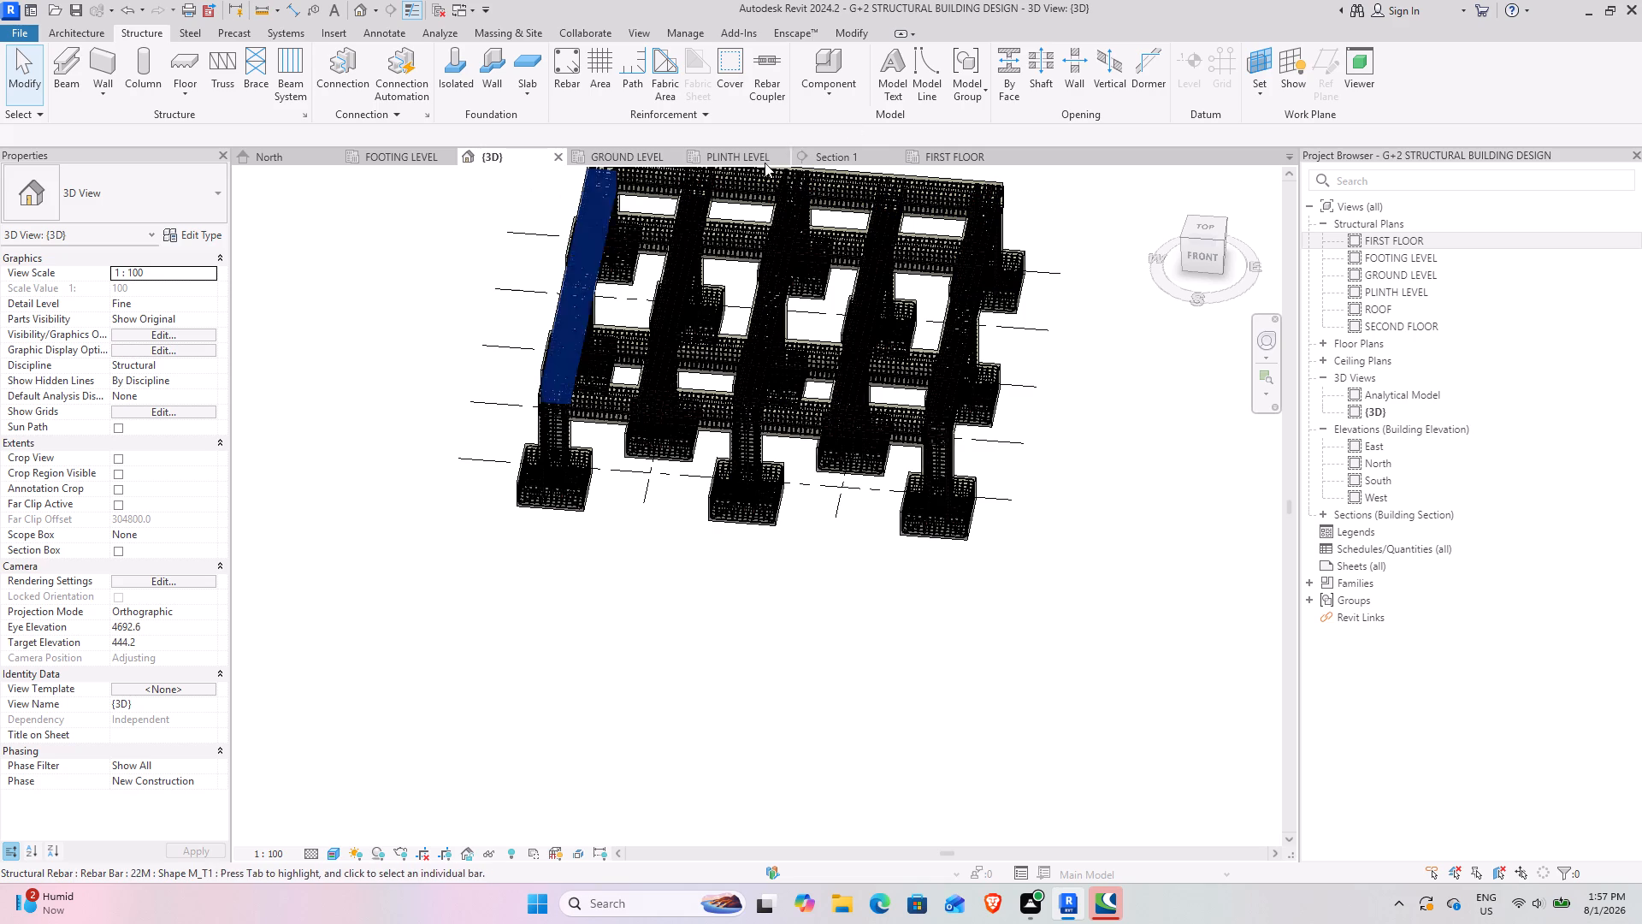
{"action": "left_click", "coordinate": [294, 156]}
{"action": "scroll", "coordinate": [791, 464], "scroll_direction": "down", "scroll_amount": 4}
{"action": "scroll", "coordinate": [905, 444], "scroll_direction": "down", "scroll_amount": 1}
{"action": "middle_click_drag", "start_coordinate": [905, 444], "coordinate": [444, 488]}
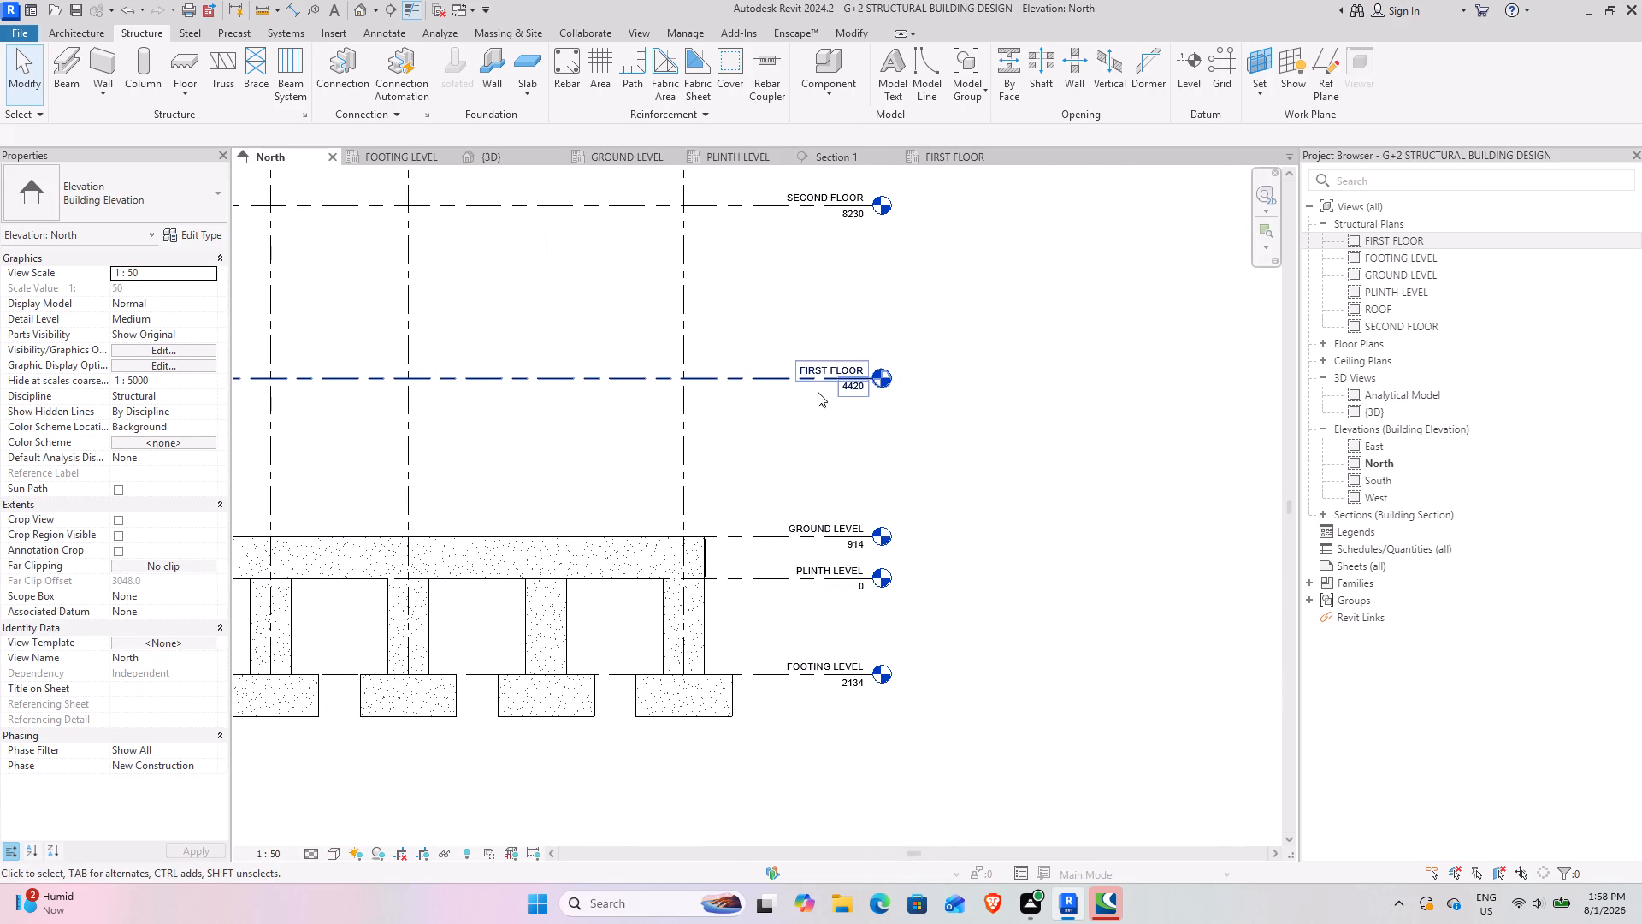
In the FIRST FLOOR plan, start a structural column and duplicate the 3'X3' rectangular concrete type as 2'4".
{"action": "left_click", "coordinate": [953, 161]}
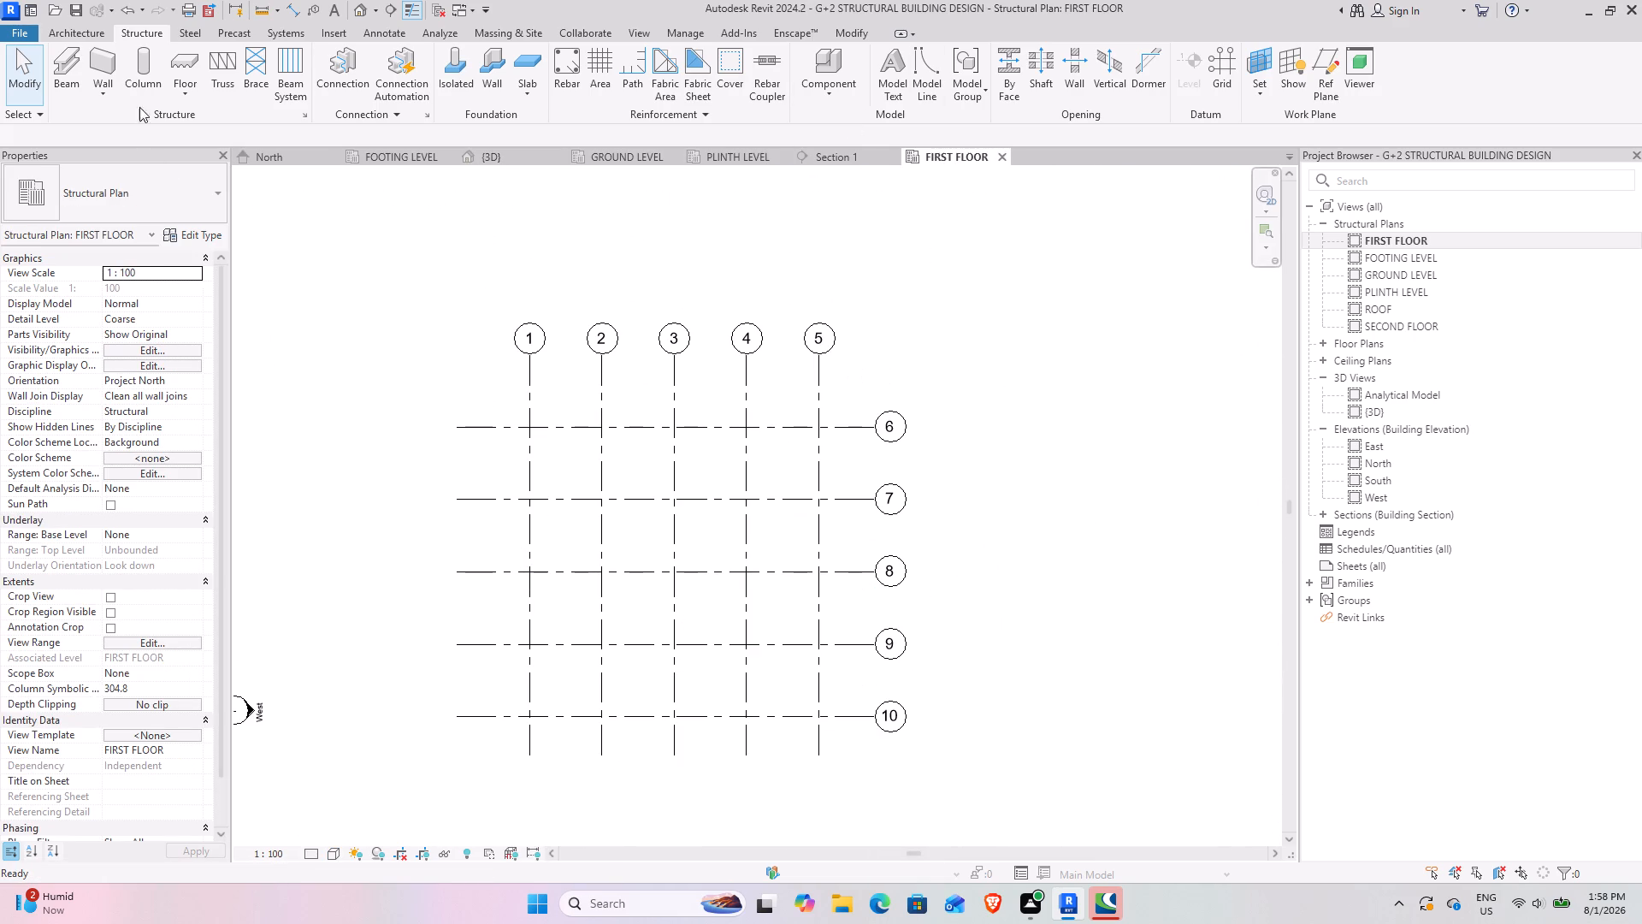
{"action": "left_click", "coordinate": [153, 73]}
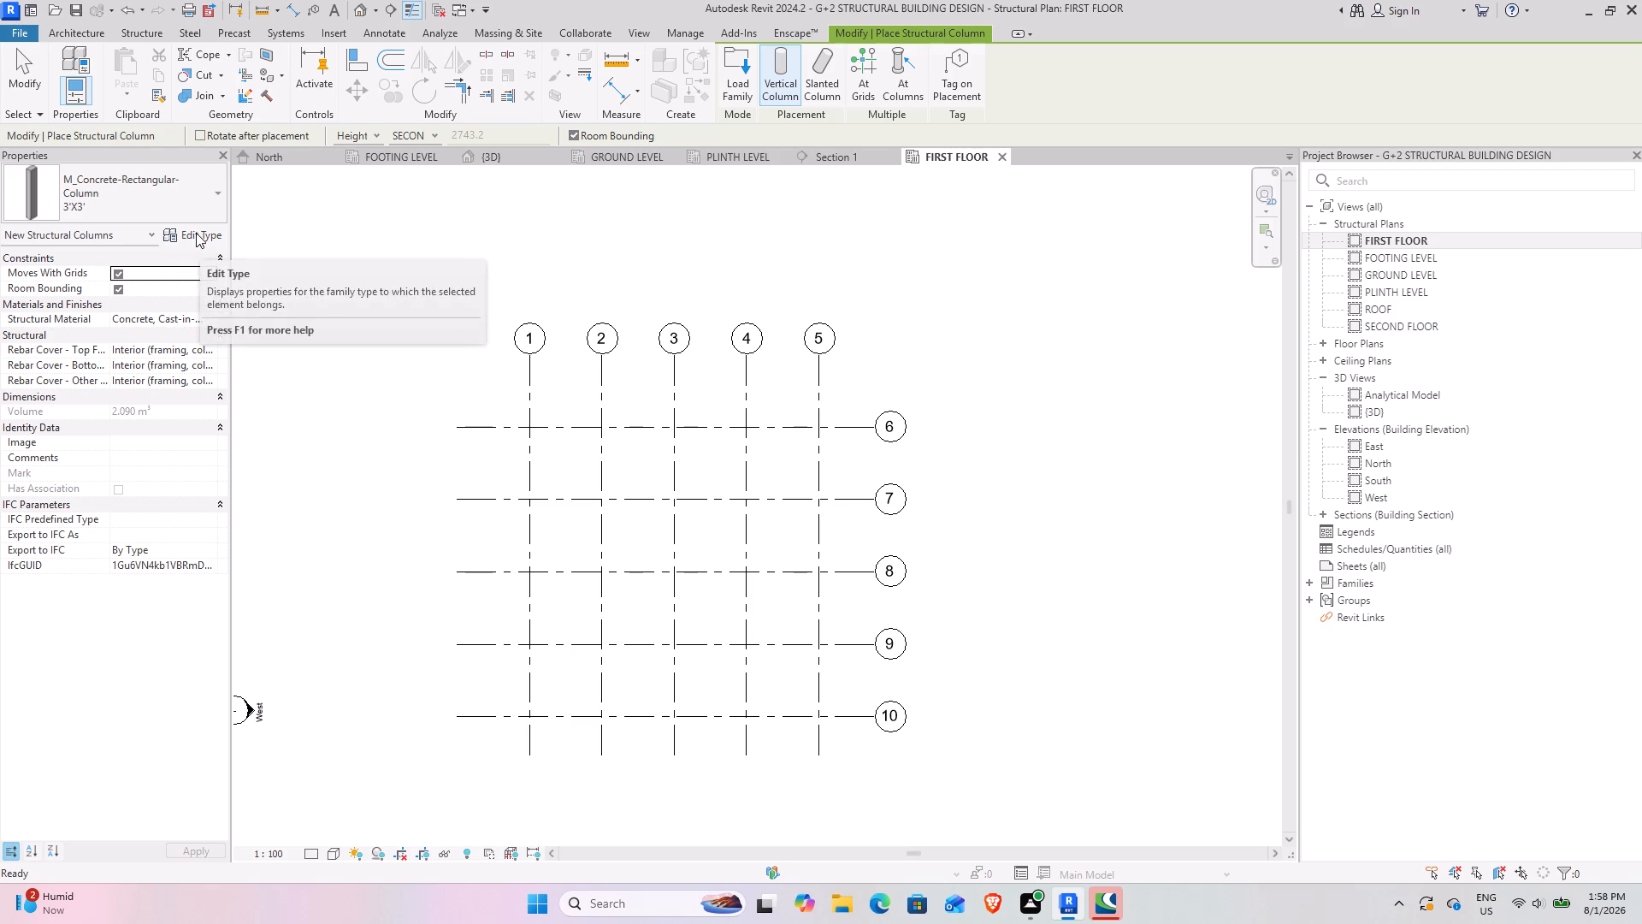
{"action": "left_click", "coordinate": [196, 233]}
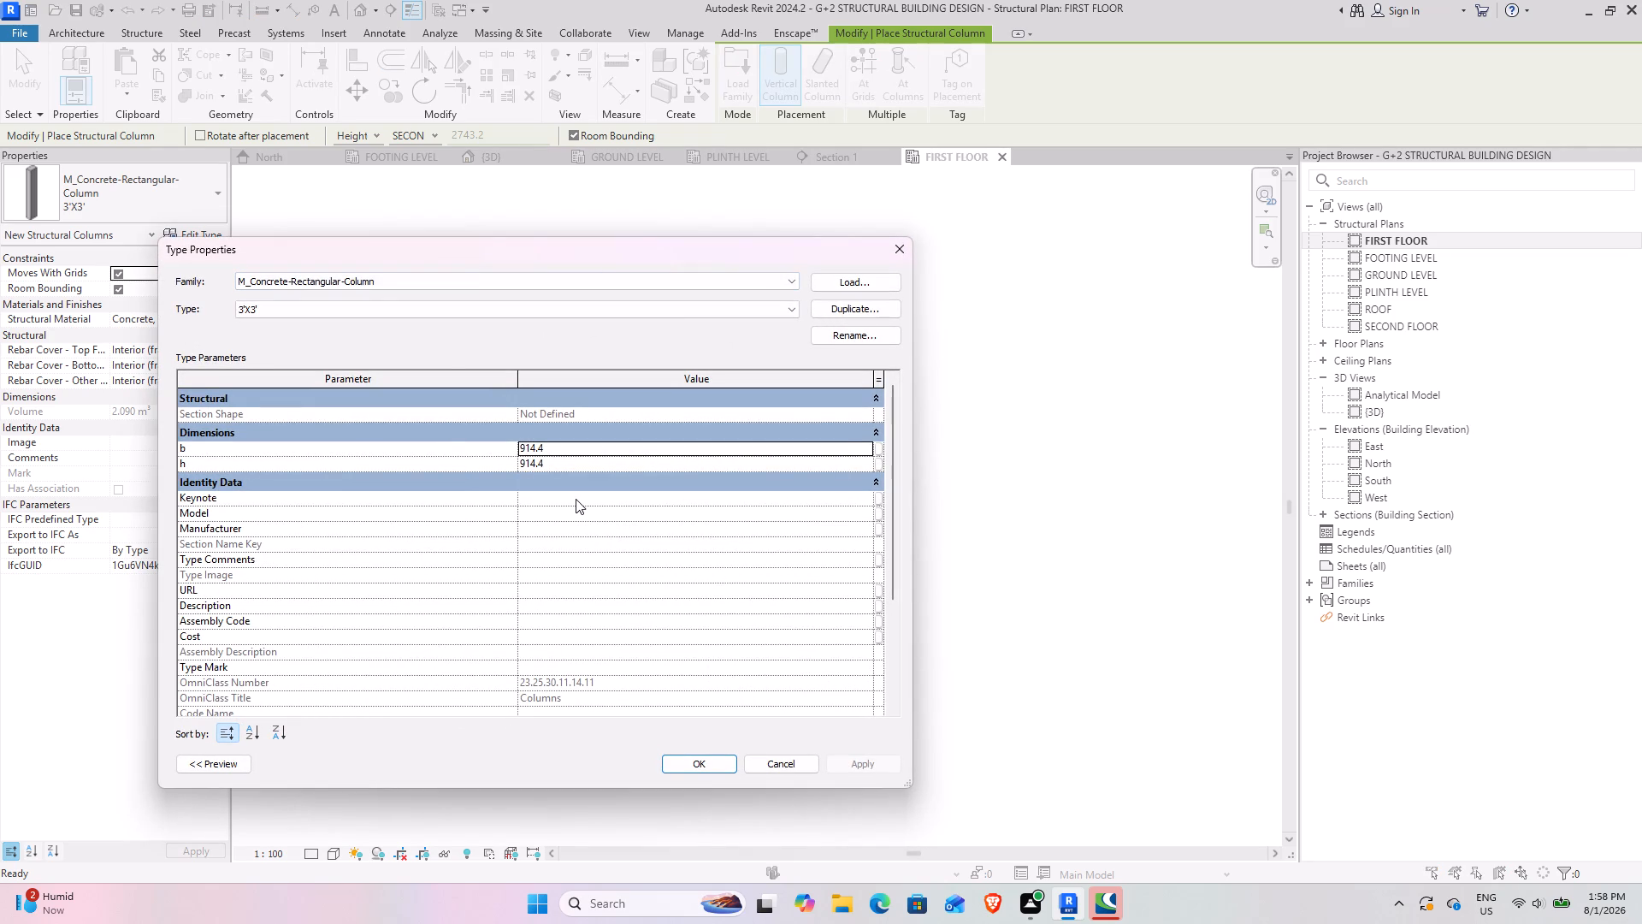
{"action": "left_click", "coordinate": [877, 310]}
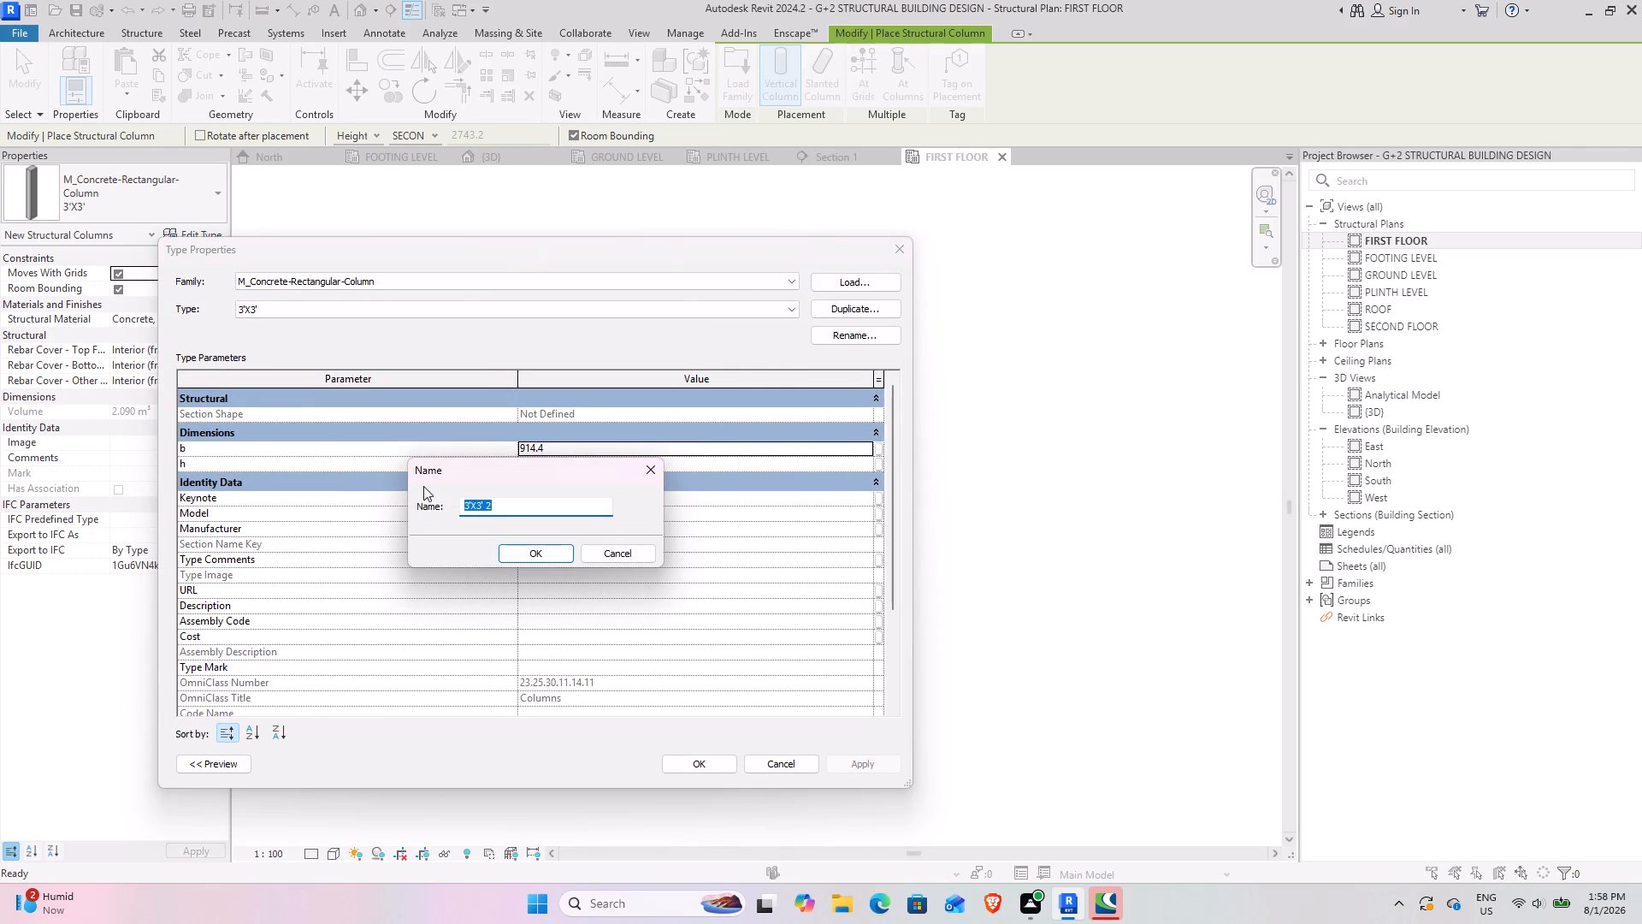
{"action": "type", "text": "2'4\""}
{"action": "key", "text": "Return"}
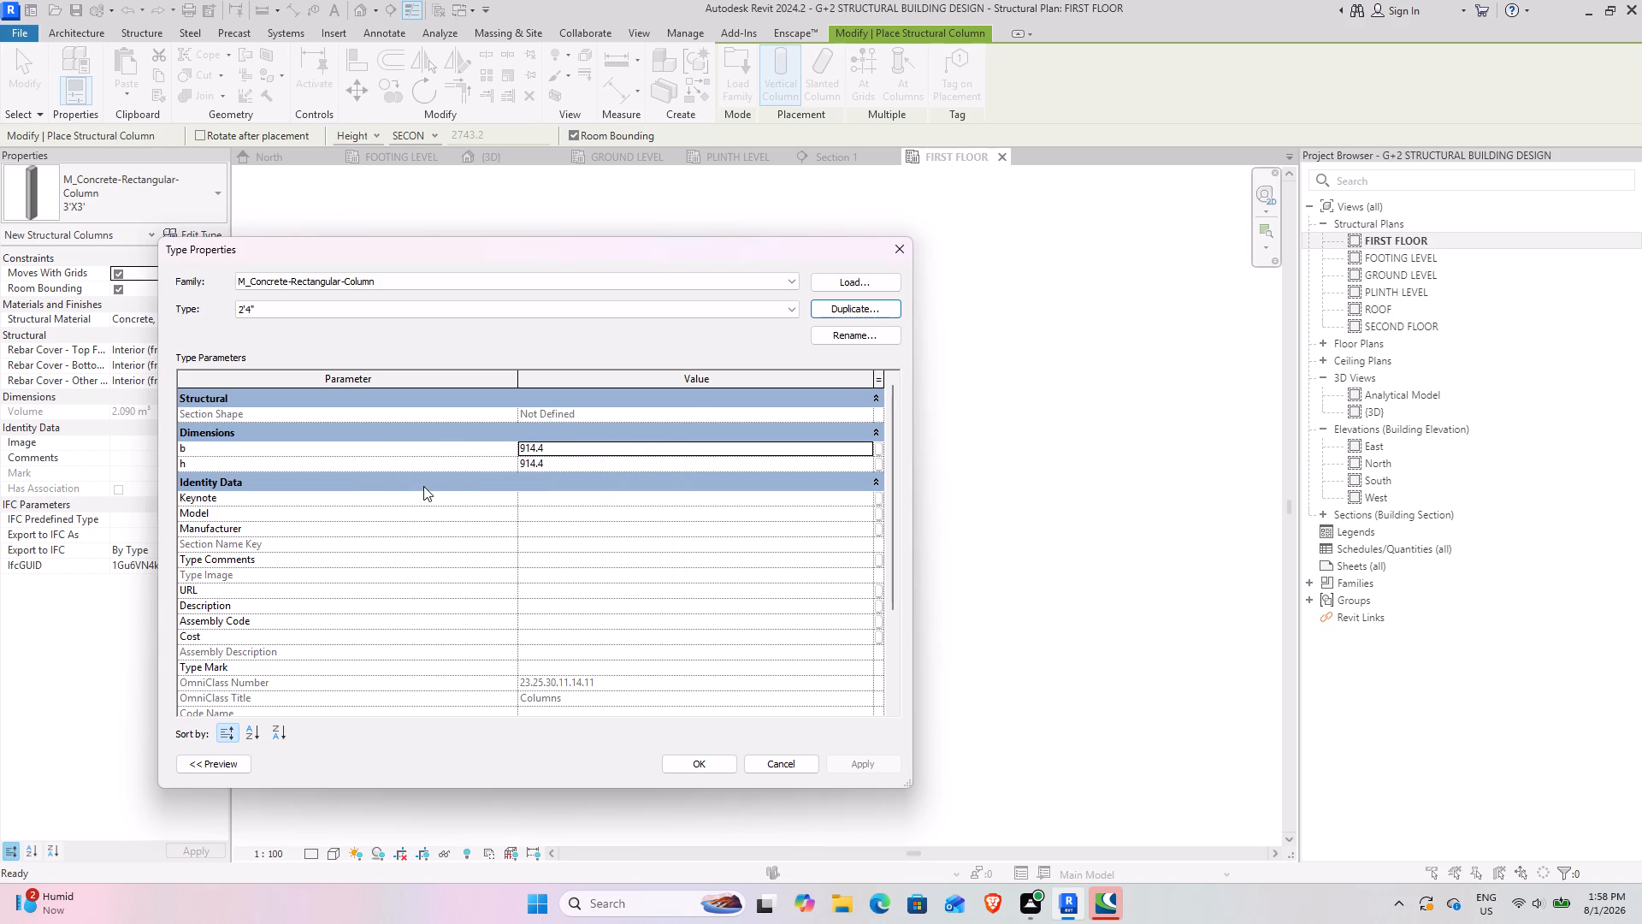
Set both the b and h dimensions of the 2'4" column type to 2'4" and apply them.
{"action": "left_click", "coordinate": [540, 452]}
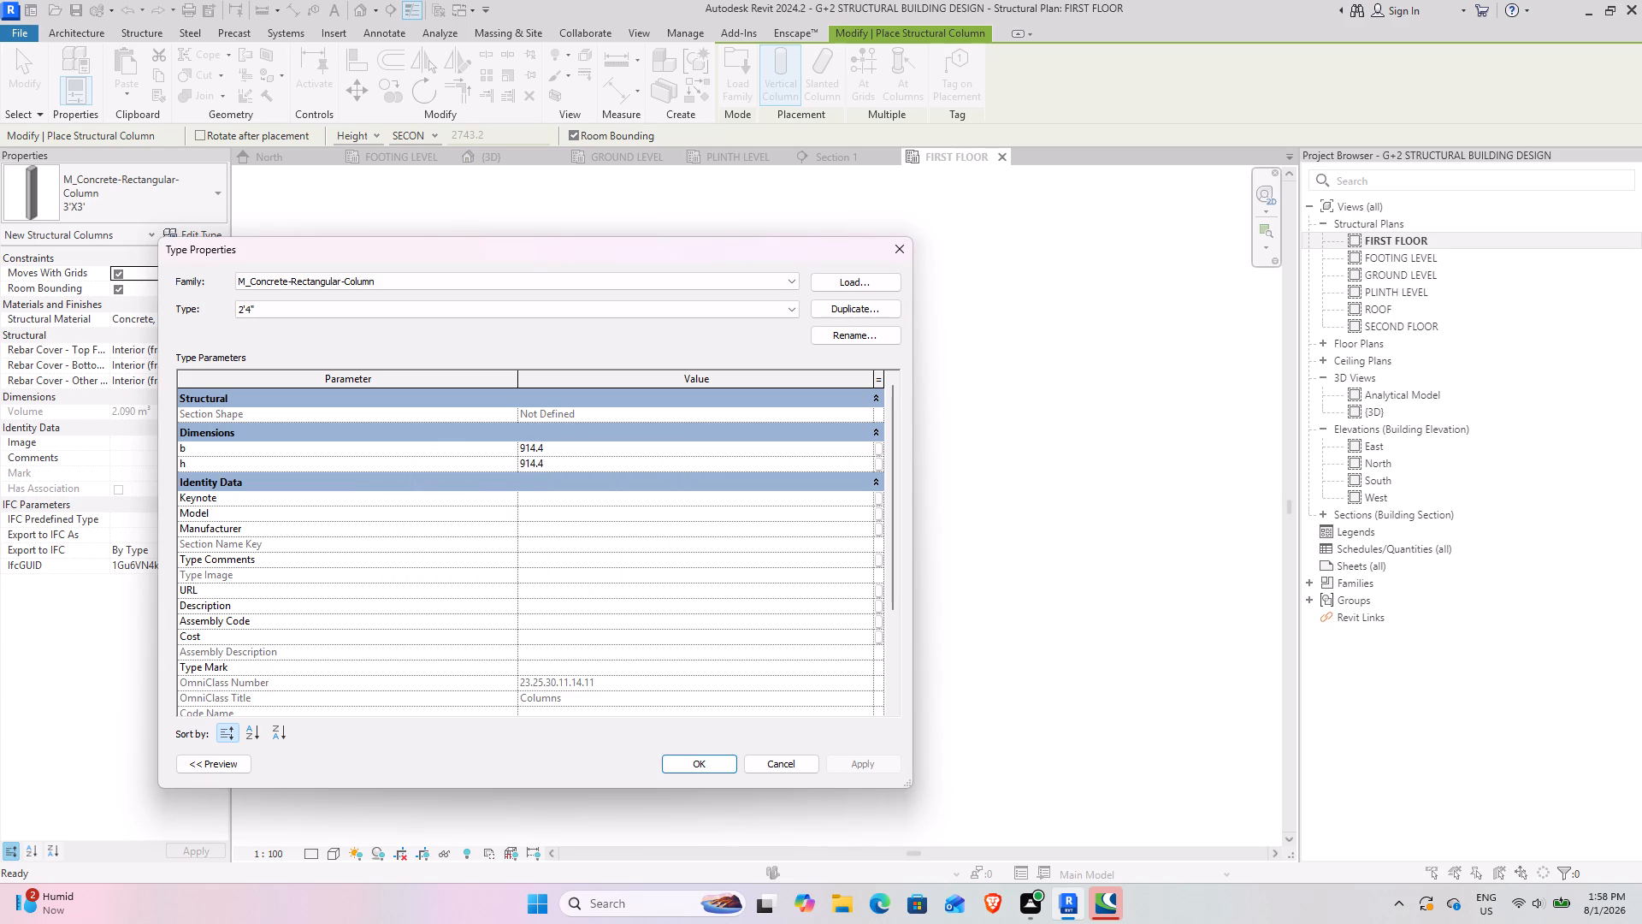
{"action": "left_click", "coordinate": [566, 446]}
{"action": "left_click_drag", "start_coordinate": [566, 446], "coordinate": [428, 461]}
{"action": "type", "text": "2'"}
{"action": "type", "text": "4\""}
{"action": "key", "text": "Return"}
{"action": "left_click", "coordinate": [586, 465]}
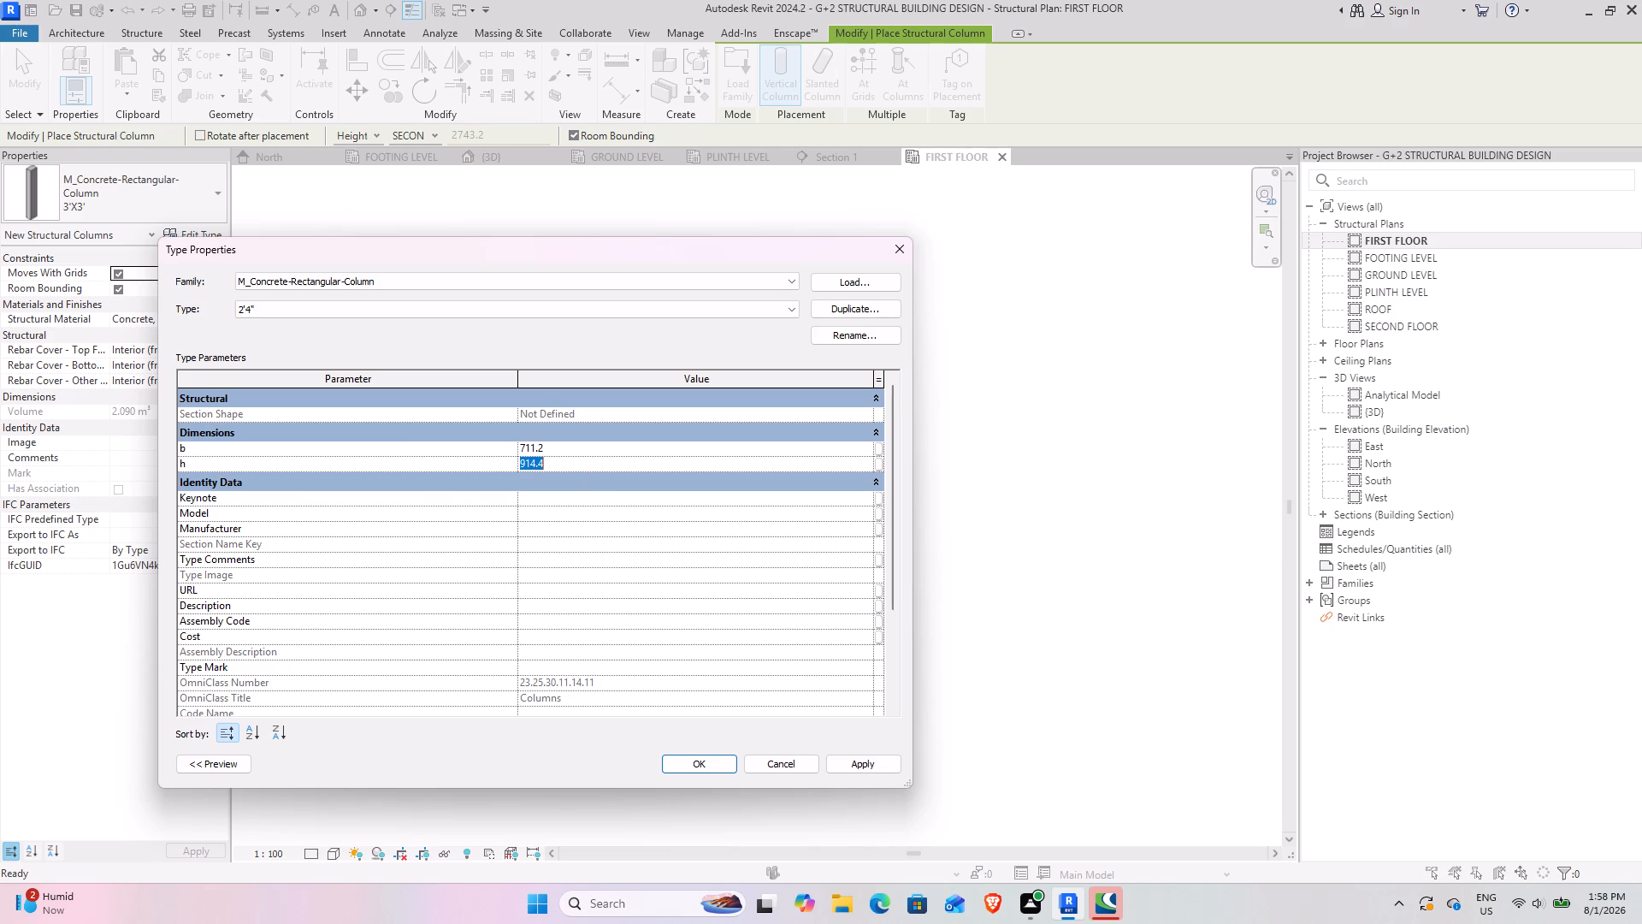
{"action": "type", "text": "2'"}
{"action": "type", "text": "4\""}
{"action": "key", "text": "Return"}
{"action": "left_click", "coordinate": [871, 772]}
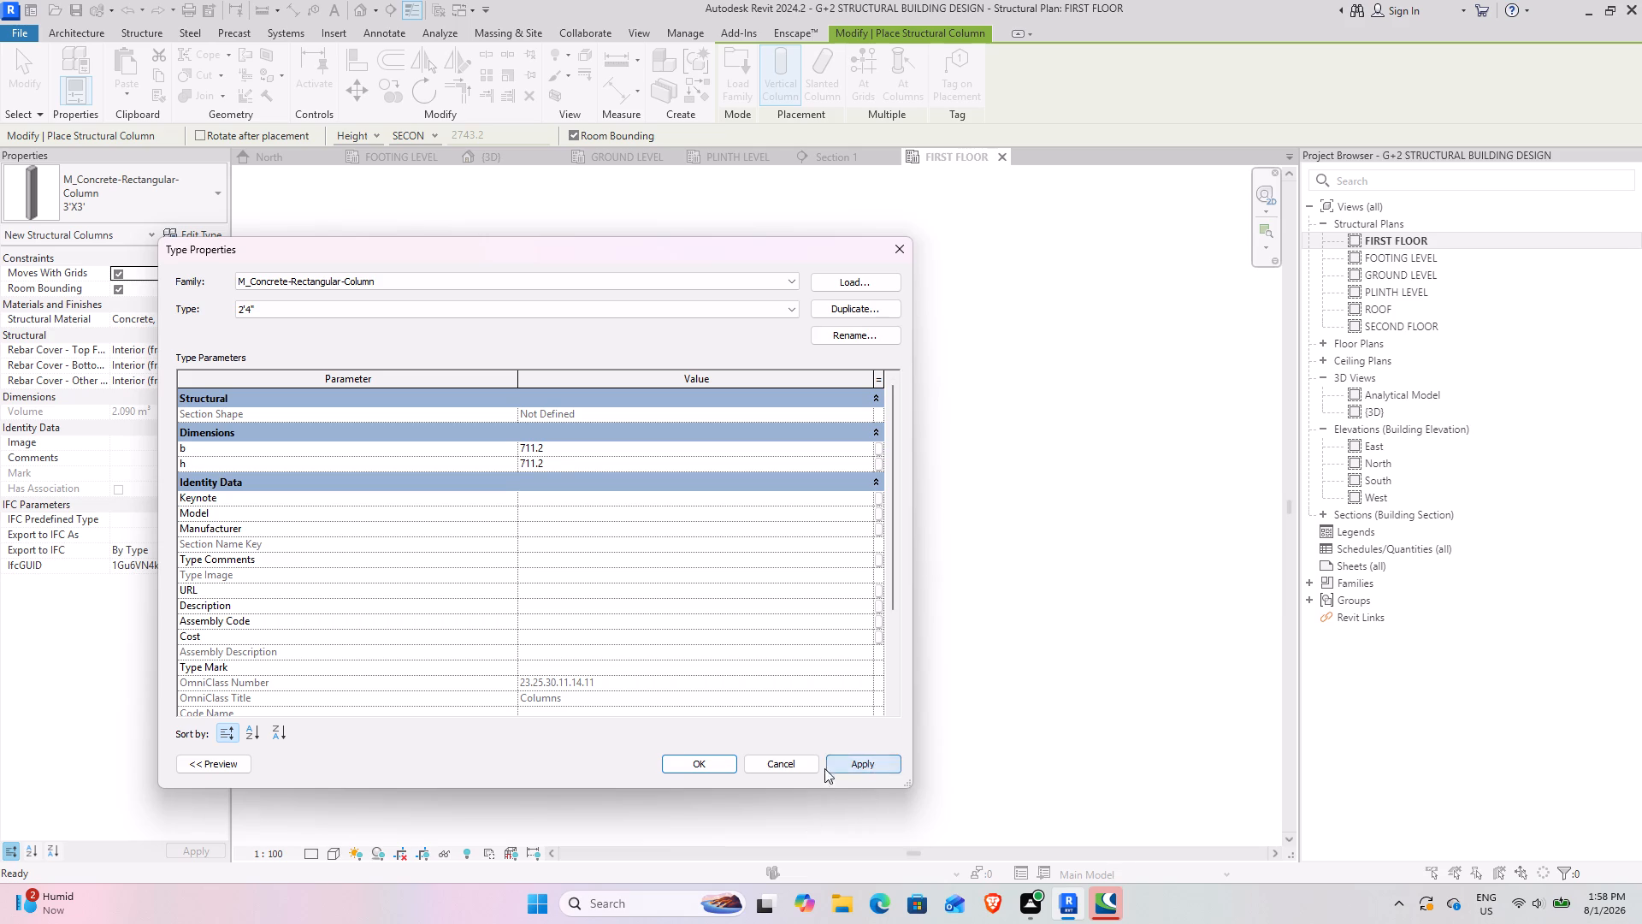
Place 2'4" structural columns at every intersection of grid lines 1–5 with grid lines 6–10 in the FIRST FLOOR plan.
{"action": "left_click", "coordinate": [710, 768]}
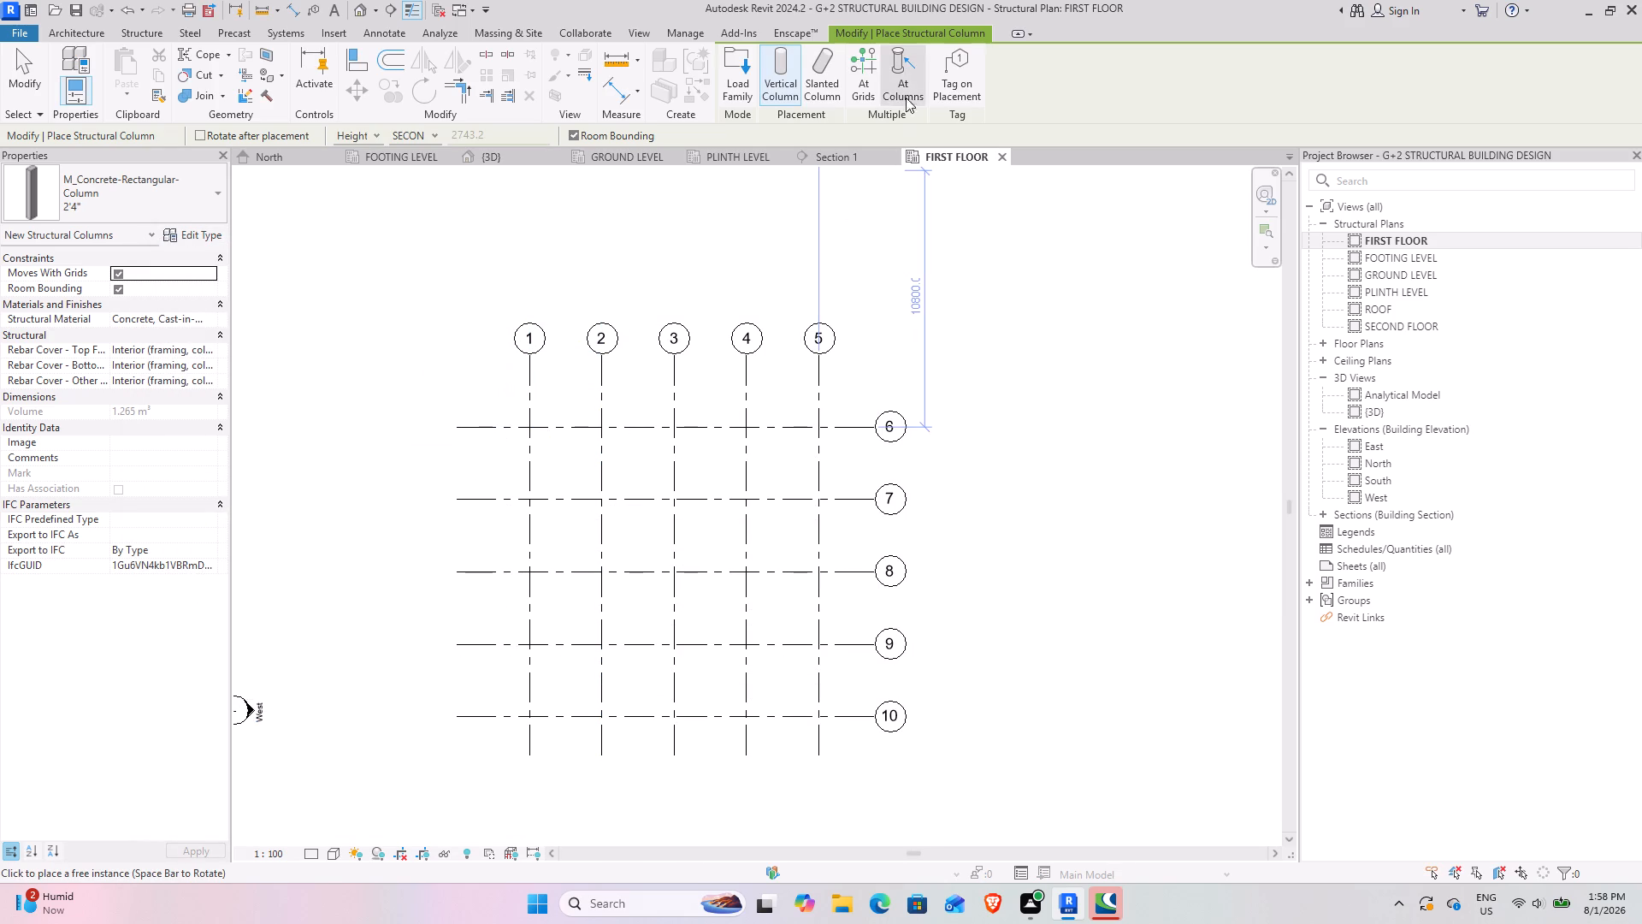
{"action": "left_click", "coordinate": [902, 74]}
{"action": "left_click", "coordinate": [821, 80]}
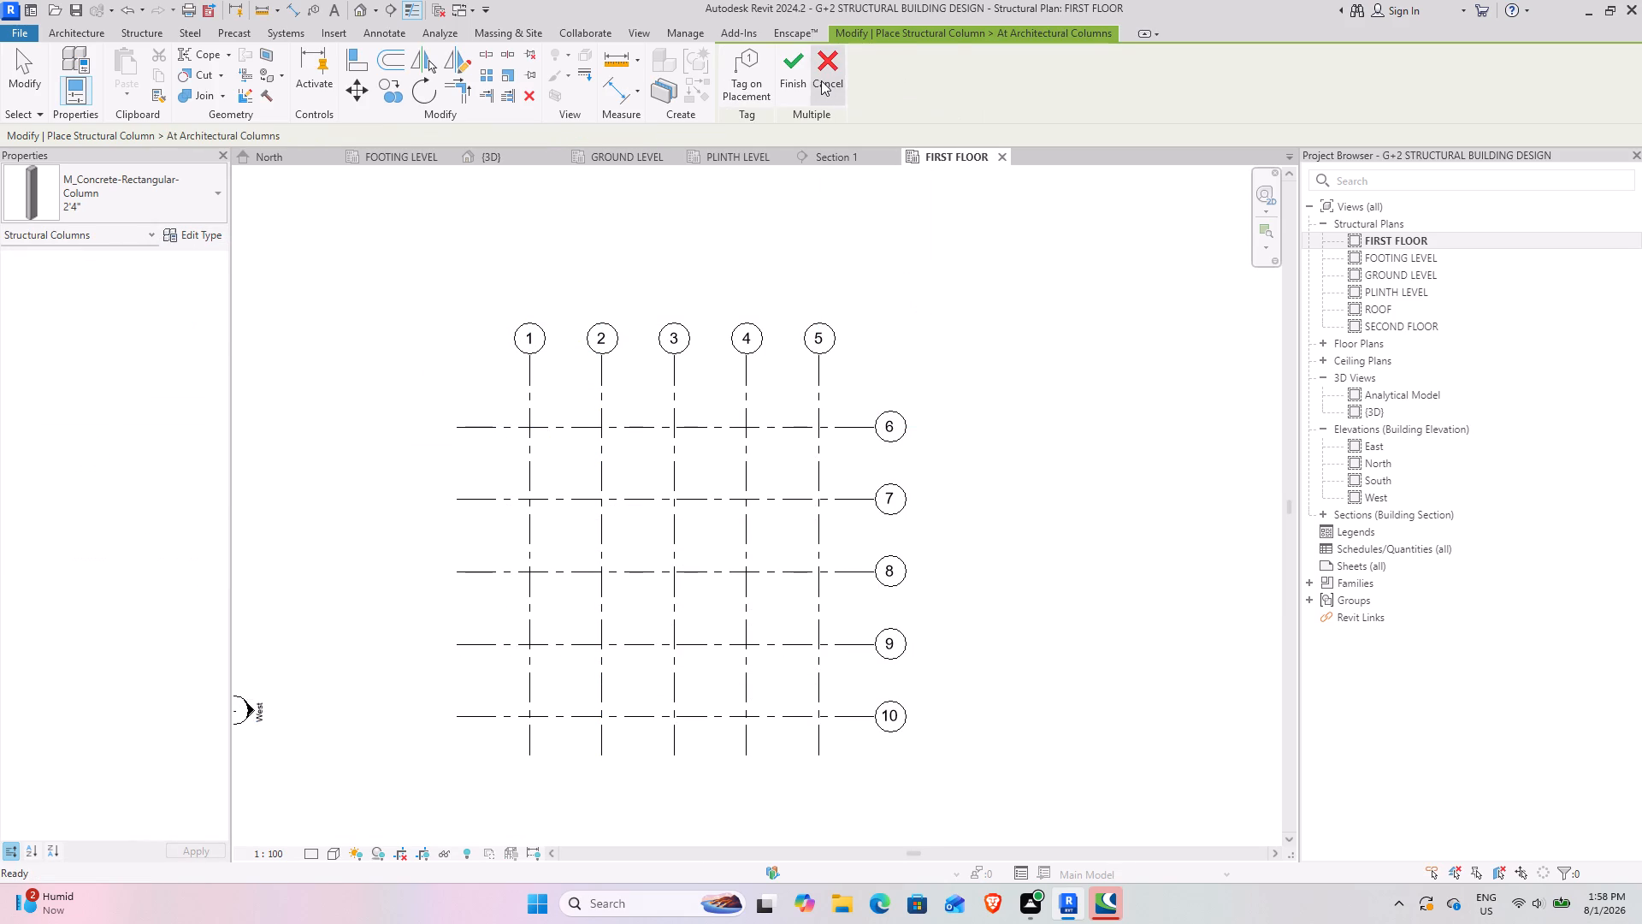
{"action": "left_click", "coordinate": [856, 79]}
{"action": "left_click_drag", "start_coordinate": [446, 368], "coordinate": [805, 608]}
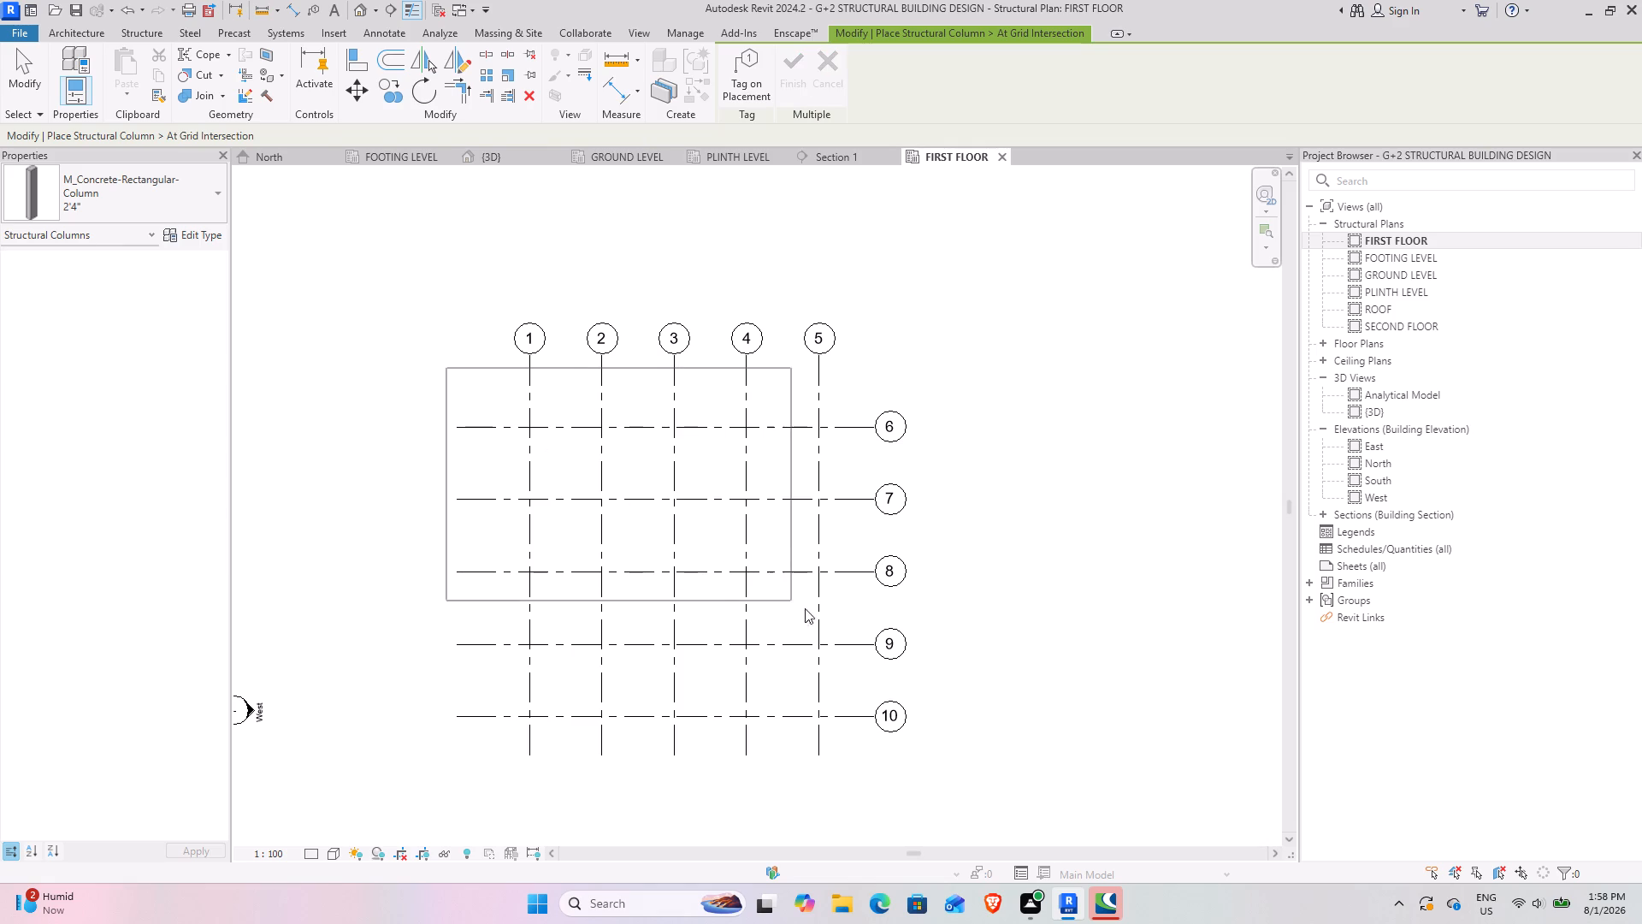
{"action": "left_click_drag", "start_coordinate": [805, 608], "coordinate": [982, 814]}
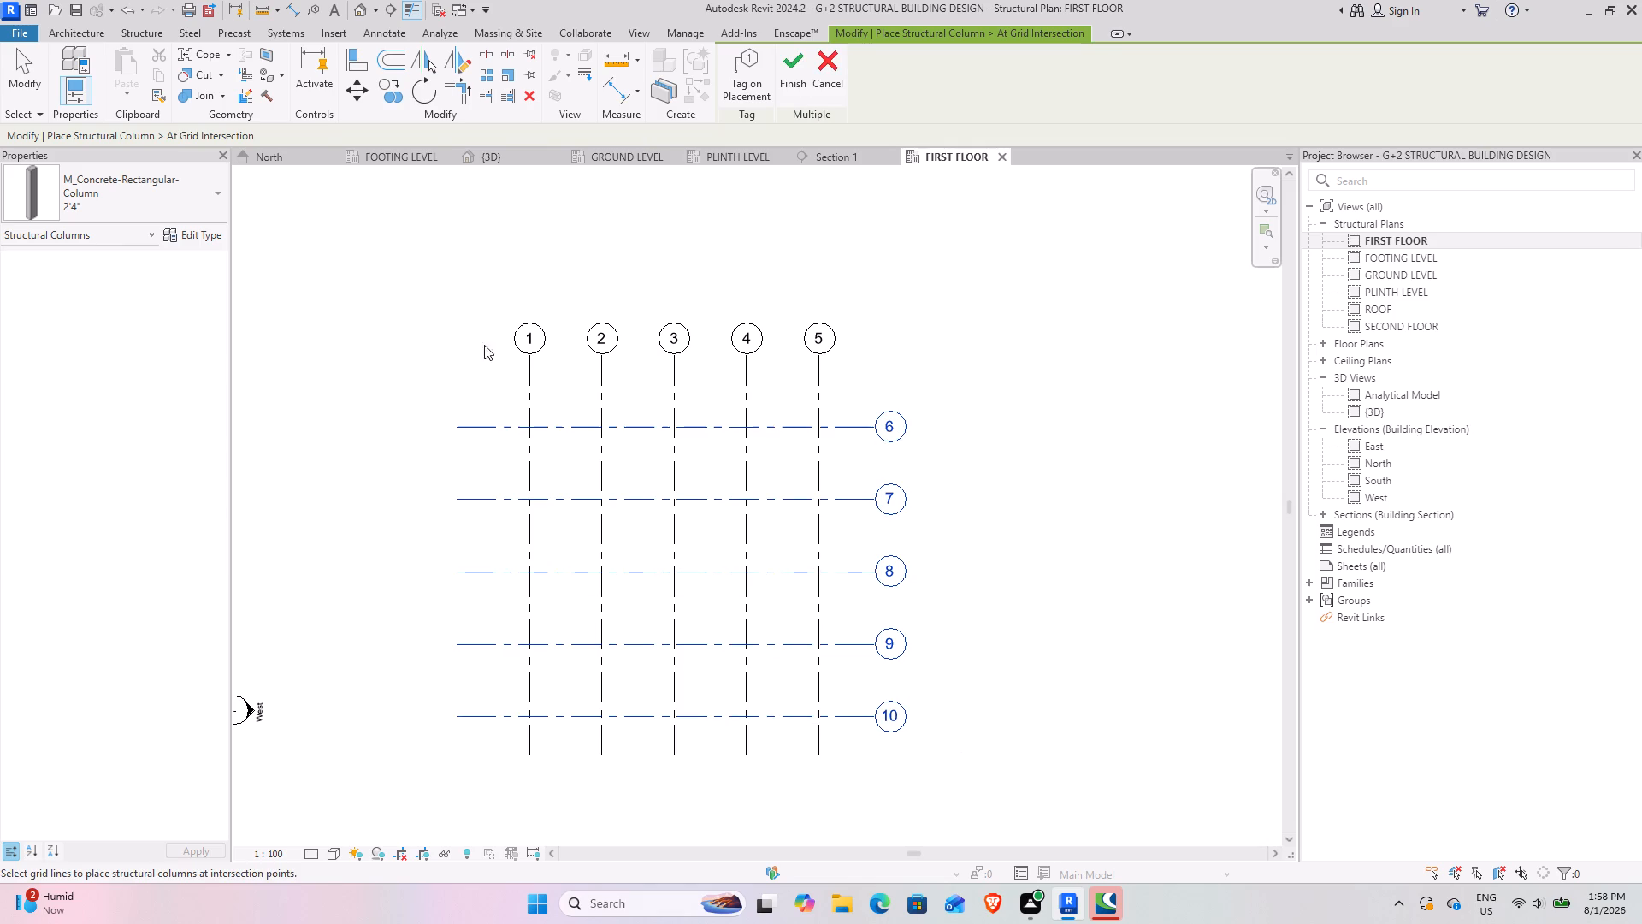
{"action": "left_click_drag", "start_coordinate": [425, 283], "coordinate": [977, 791]}
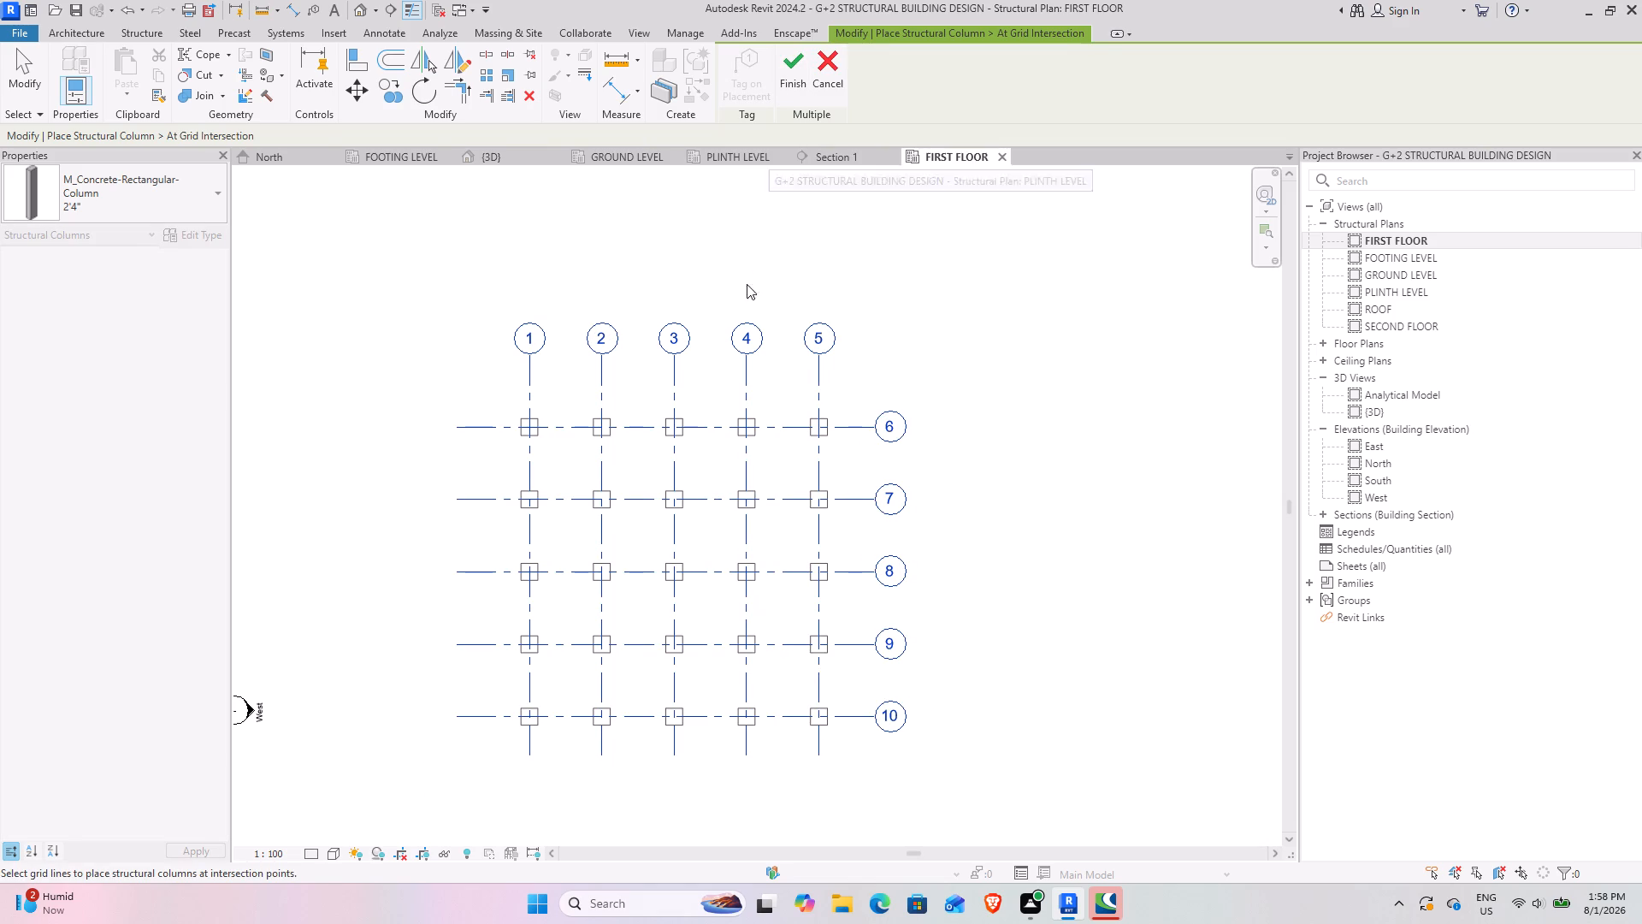
{"action": "left_click", "coordinate": [798, 103]}
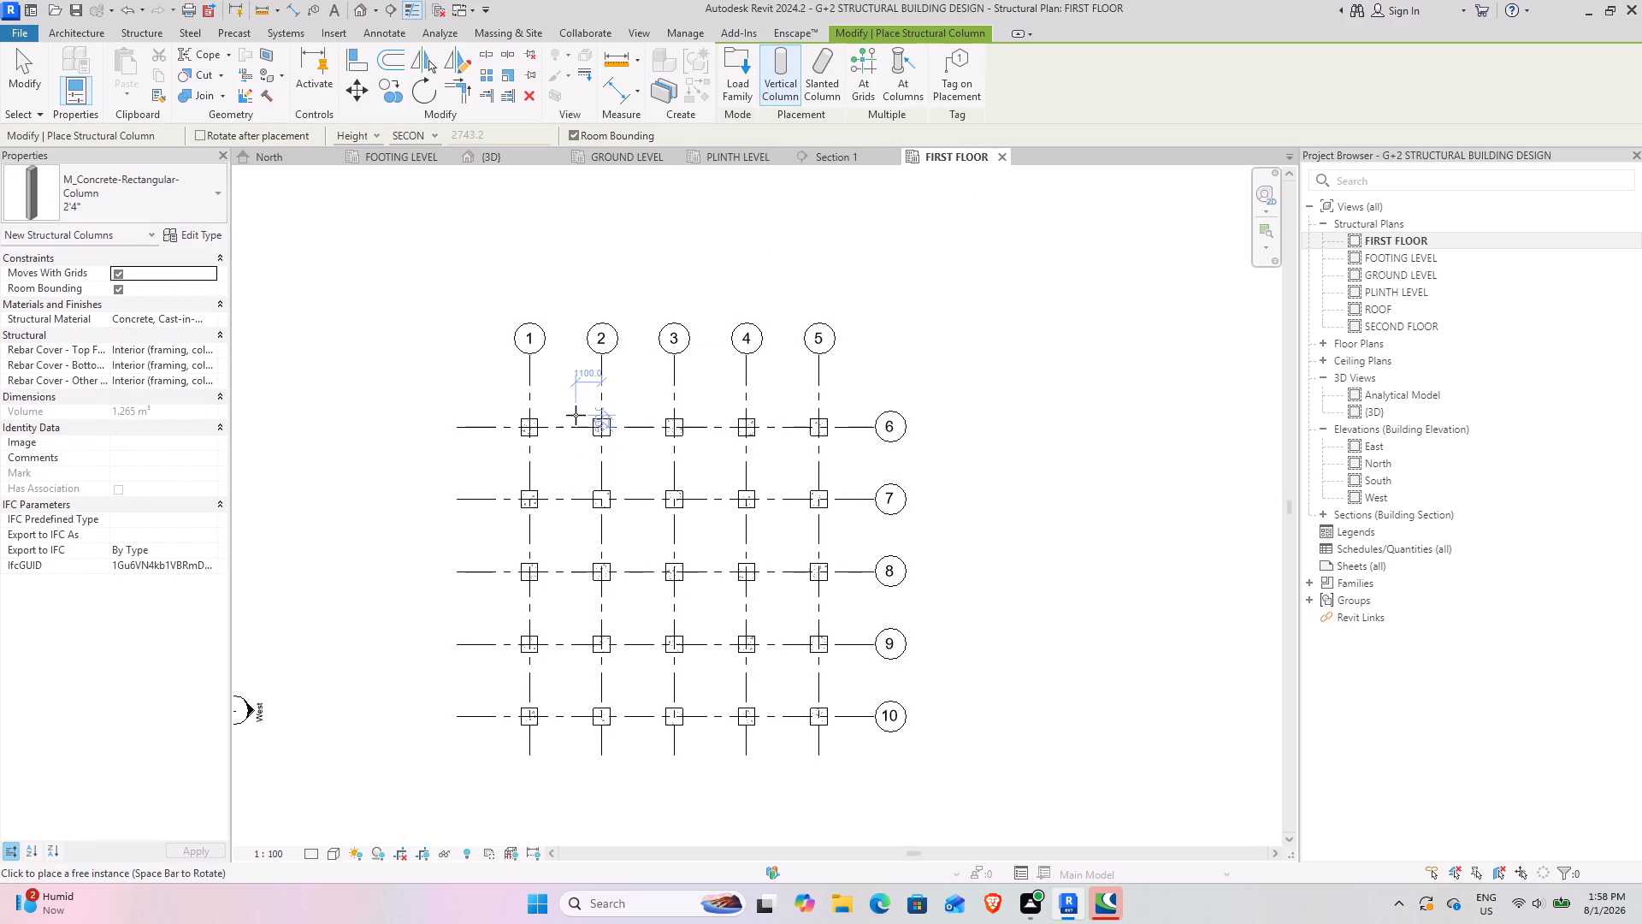
{"action": "left_click", "coordinate": [0, 60]}
{"action": "left_click", "coordinate": [12, 61]}
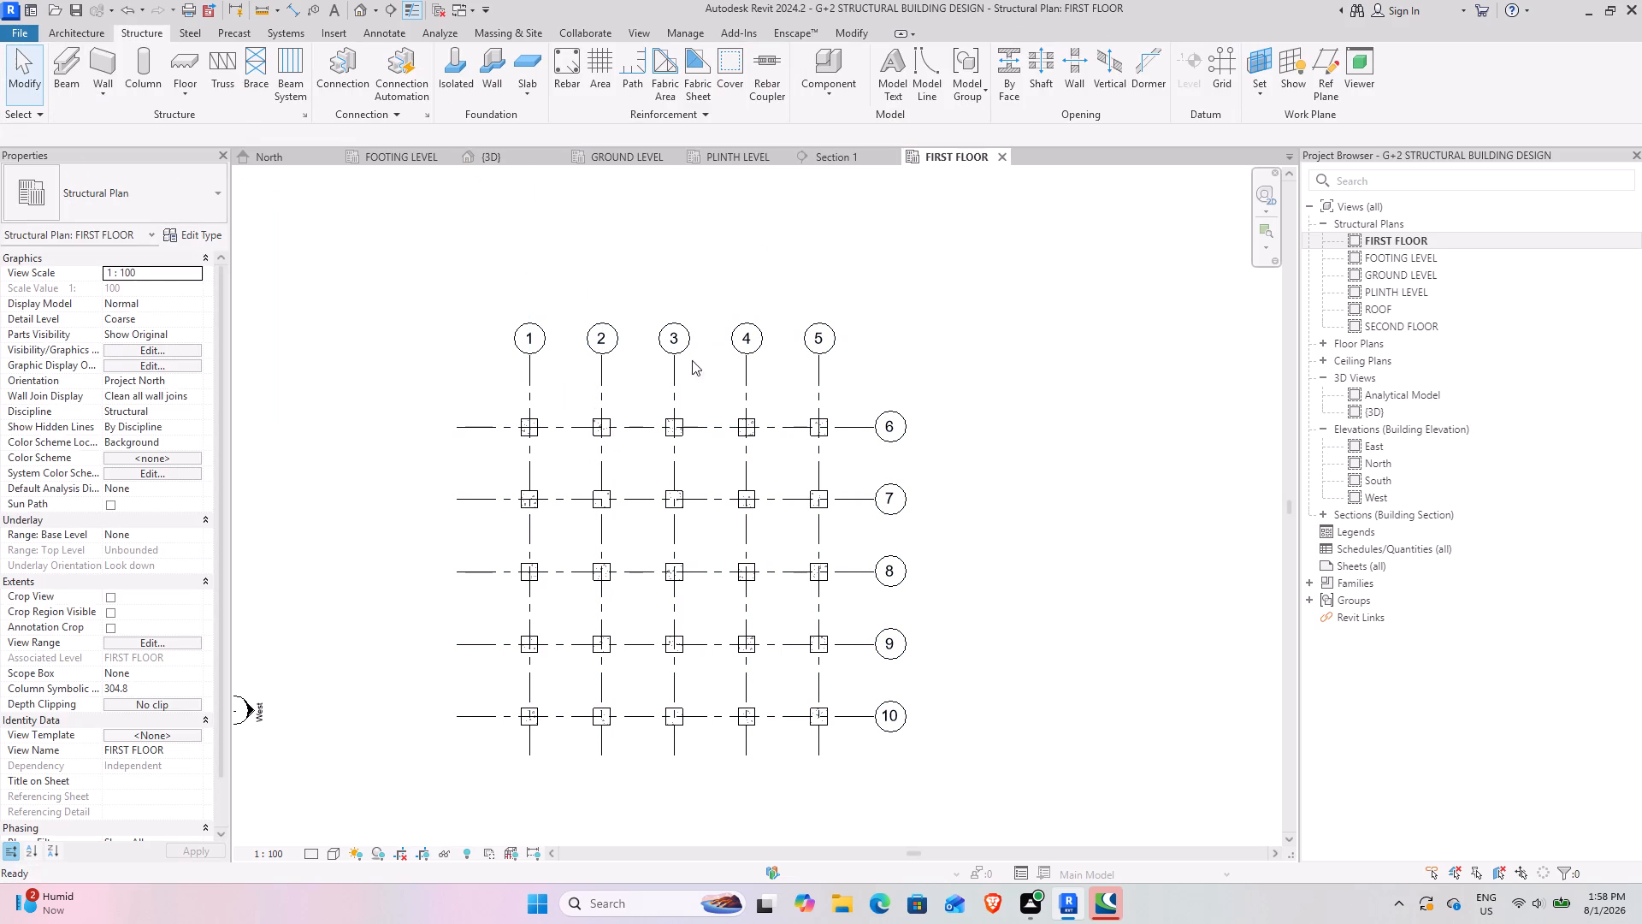
Delete the eight perimeter columns where grids 2 and 4 meet 6 and 10, and grids 1 and 5 meet 7 and 9.
{"action": "left_click", "coordinate": [609, 437]}
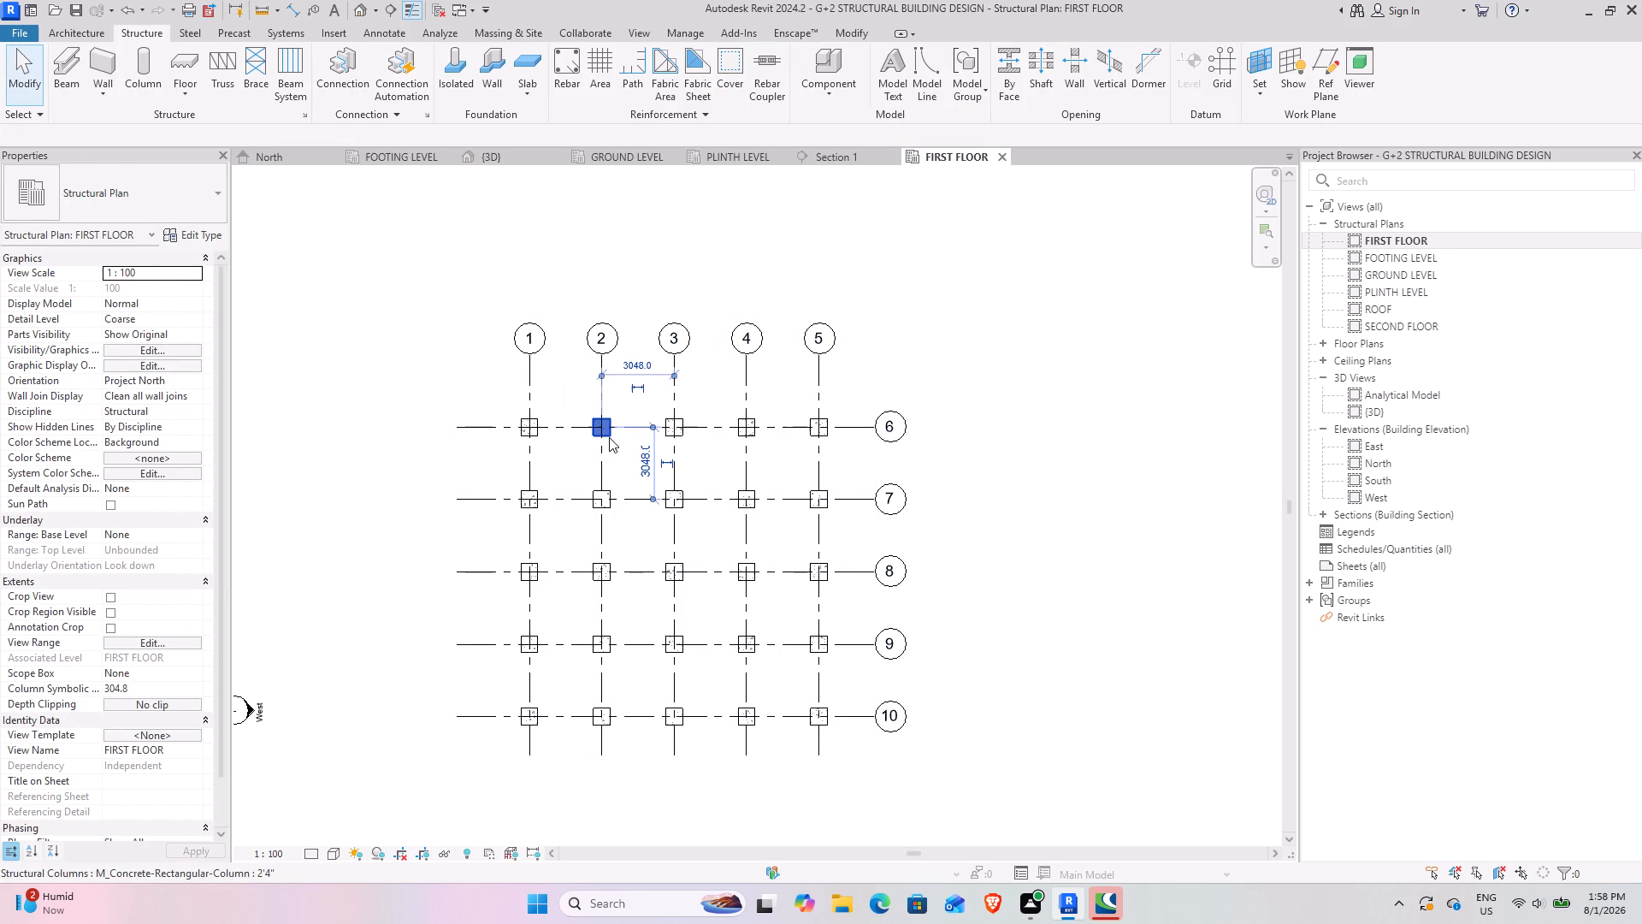
{"action": "left_click", "coordinate": [740, 441], "text": "ctrl"}
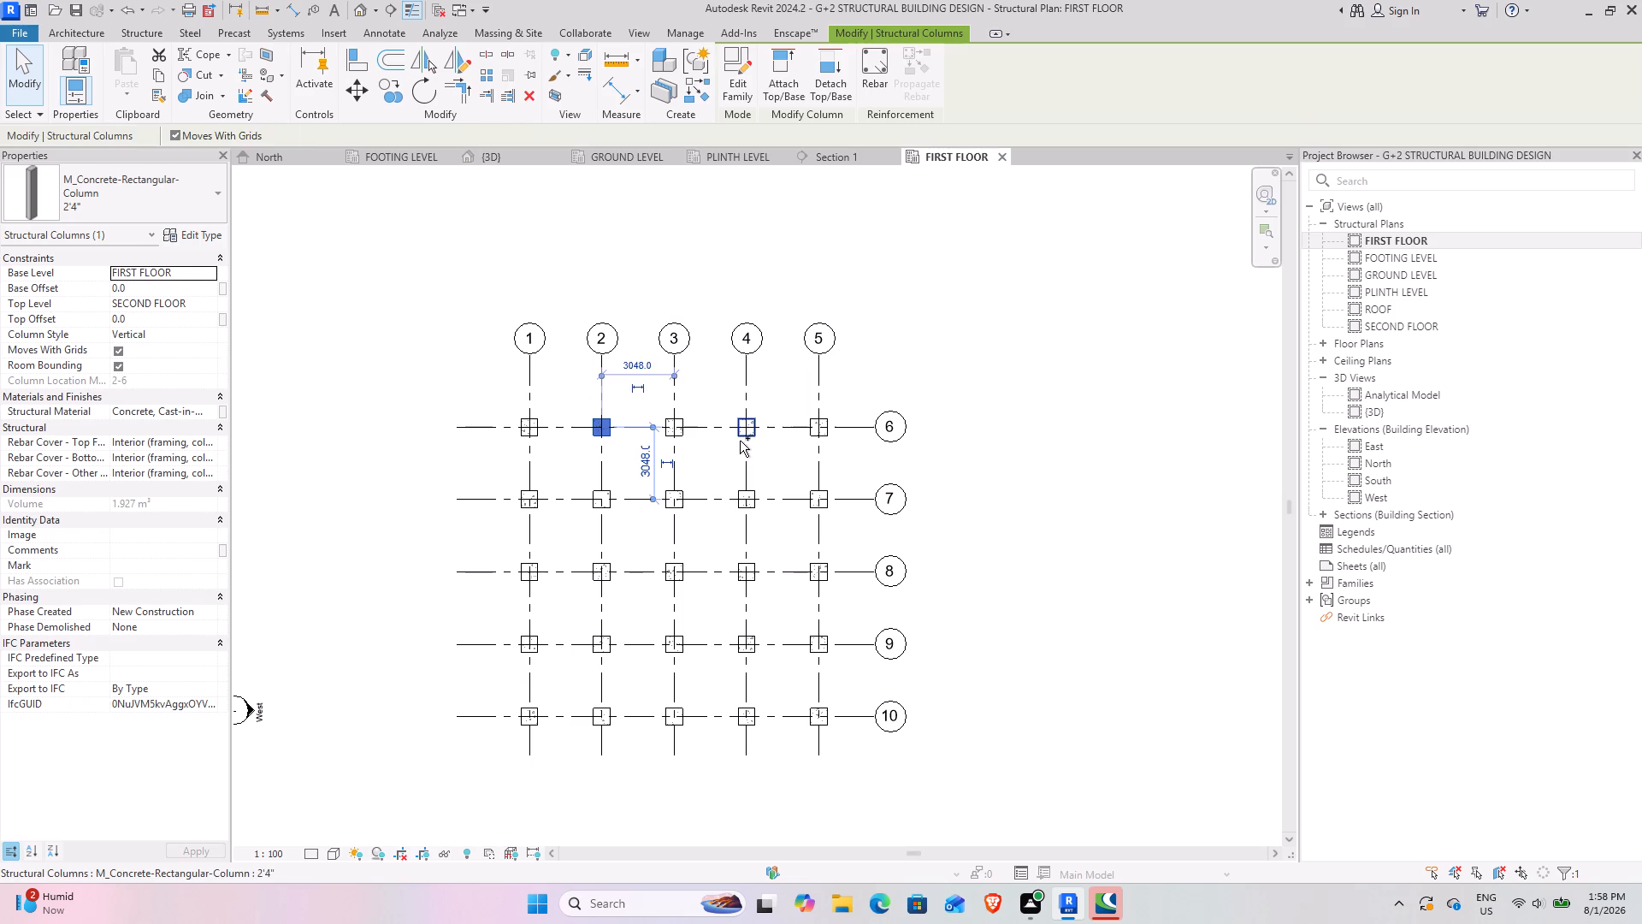
{"action": "left_click", "coordinate": [758, 710], "text": "ctrl"}
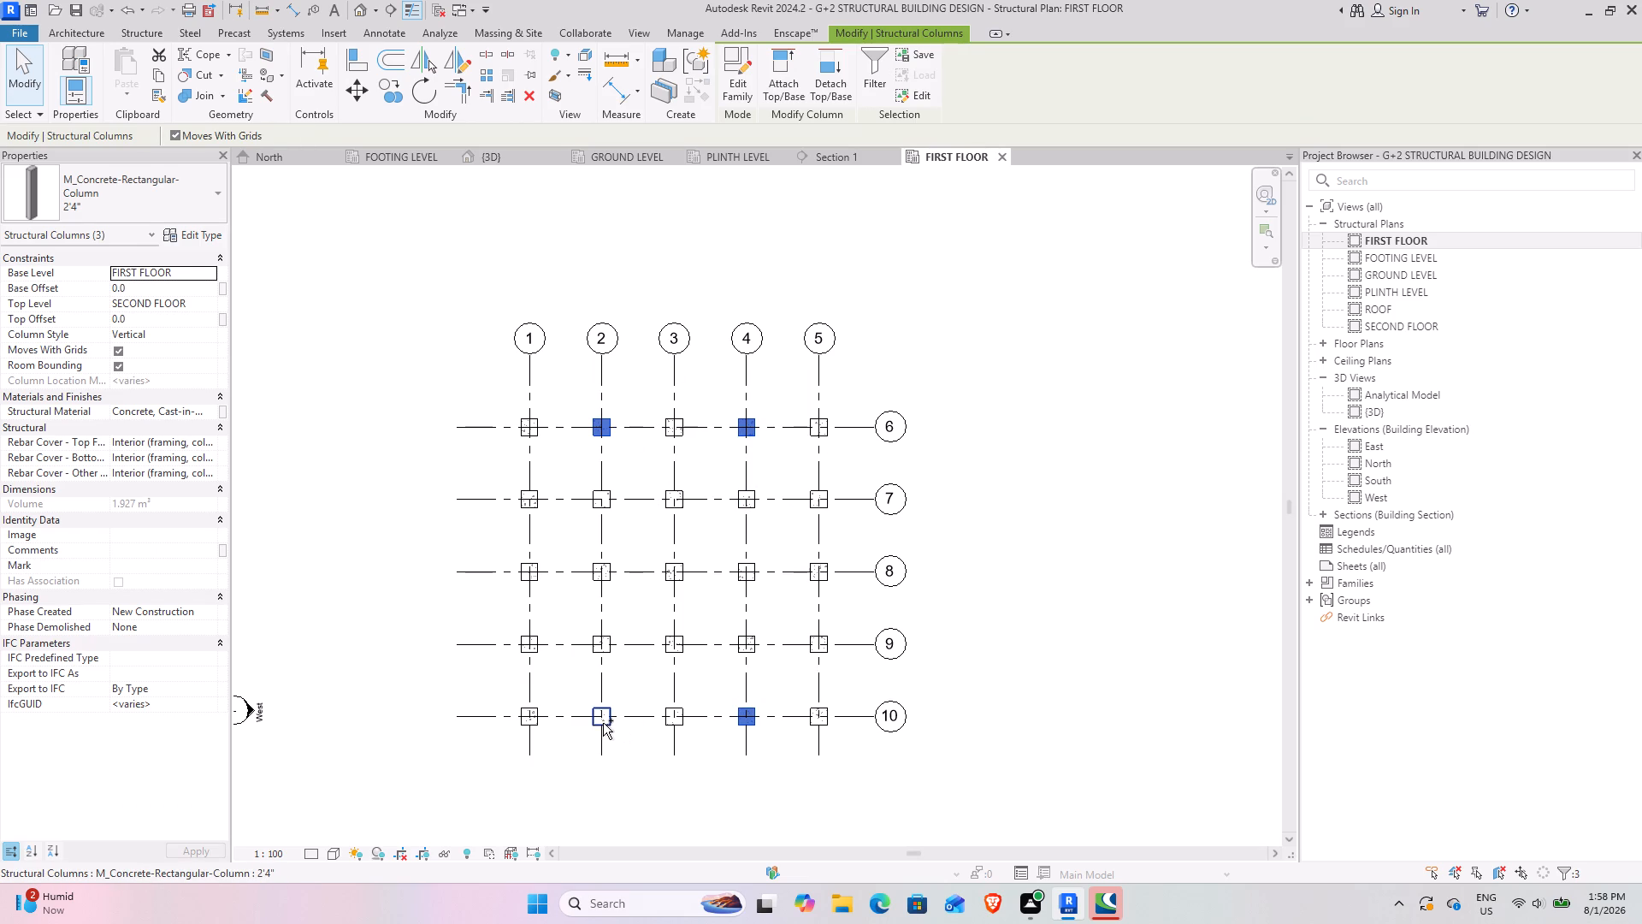
{"action": "left_click", "coordinate": [603, 723], "text": "ctrl"}
{"action": "left_click", "coordinate": [525, 634], "text": "ctrl"}
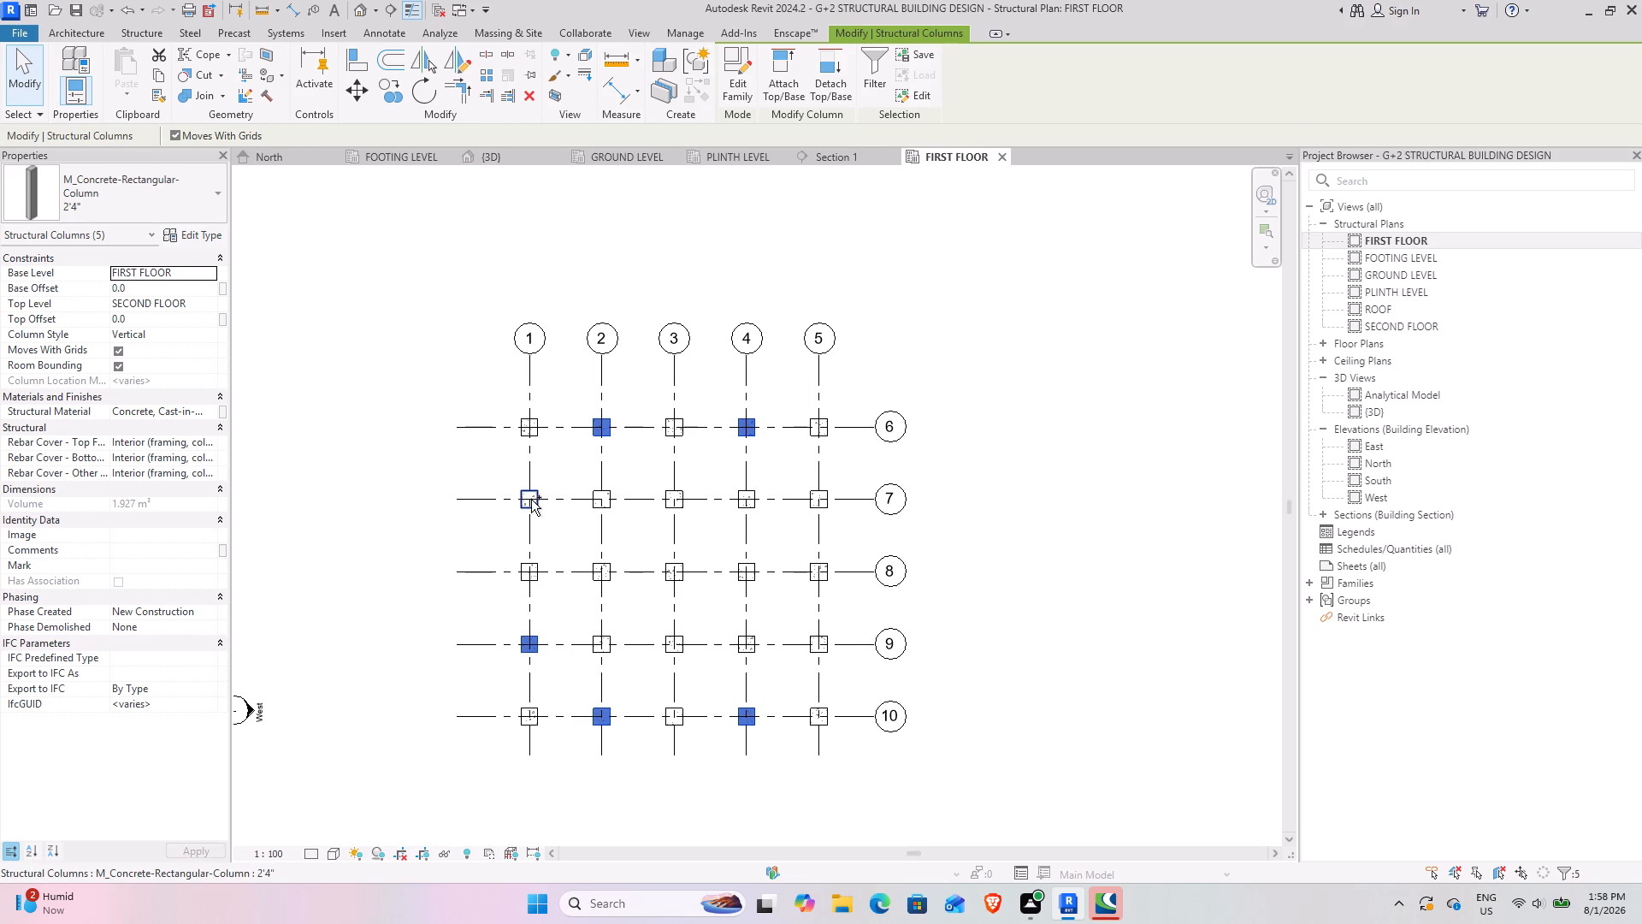
{"action": "left_click", "coordinate": [531, 500], "text": "ctrl"}
{"action": "left_click", "coordinate": [812, 489], "text": "ctrl"}
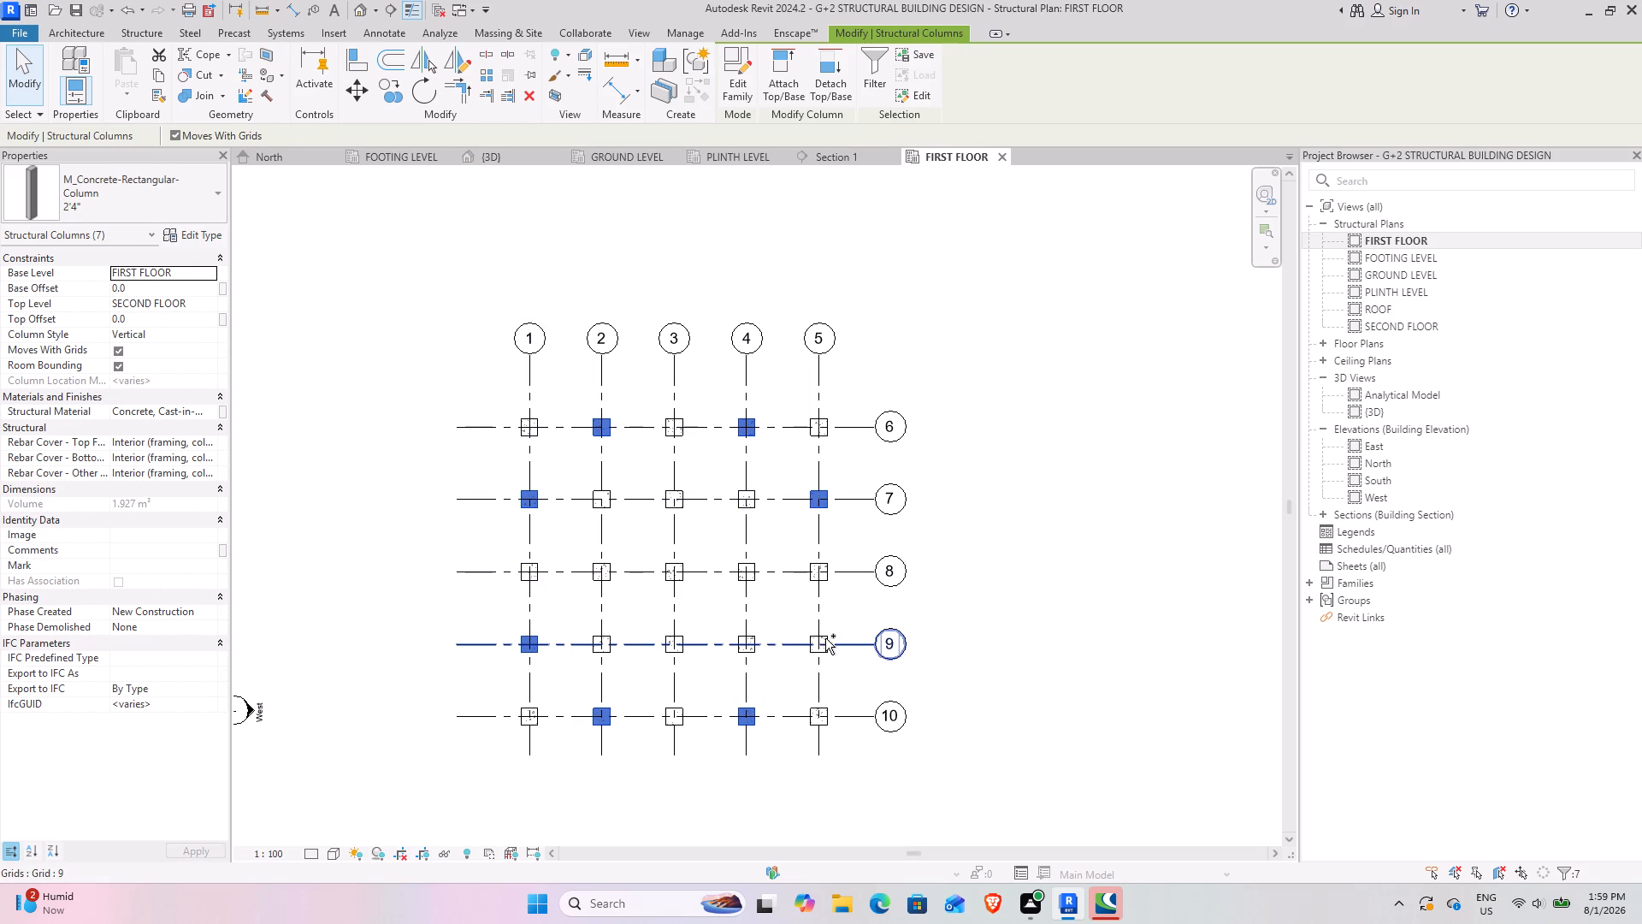
{"action": "left_click", "coordinate": [825, 638], "text": "ctrl"}
{"action": "left_click", "coordinate": [531, 99]}
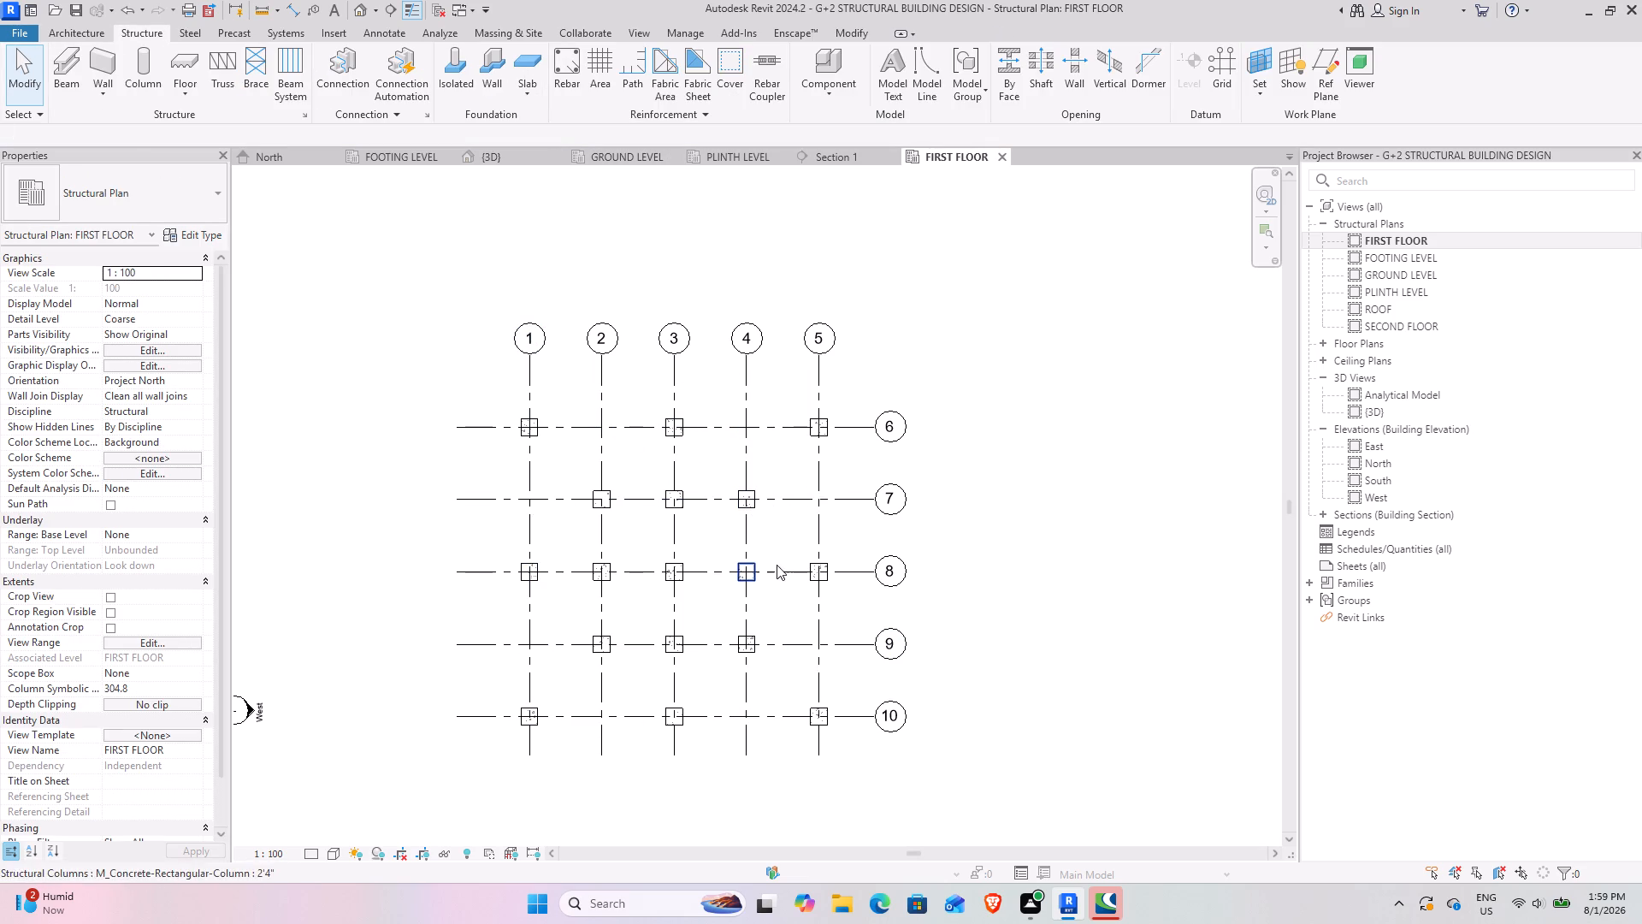
Delete the four inner columns at grid intersections 2-8, 4-8, 3-7 and 3-9.
{"action": "left_click", "coordinate": [603, 578], "text": "ctrl"}
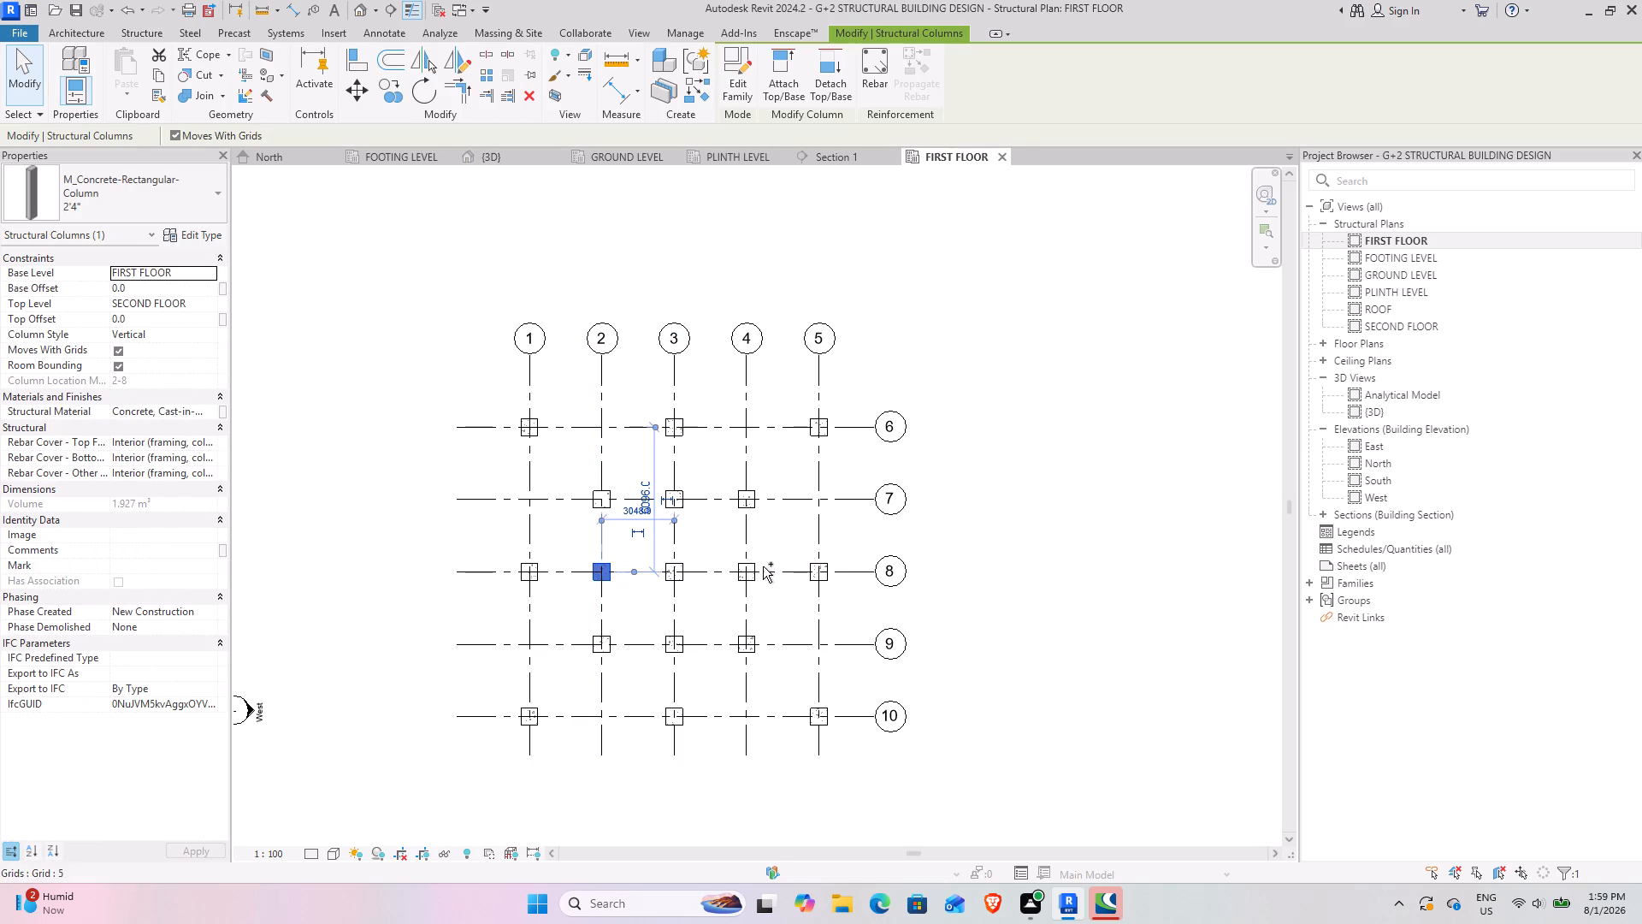
{"action": "left_click", "coordinate": [742, 586], "text": "ctrl"}
{"action": "left_click", "coordinate": [673, 510], "text": "ctrl"}
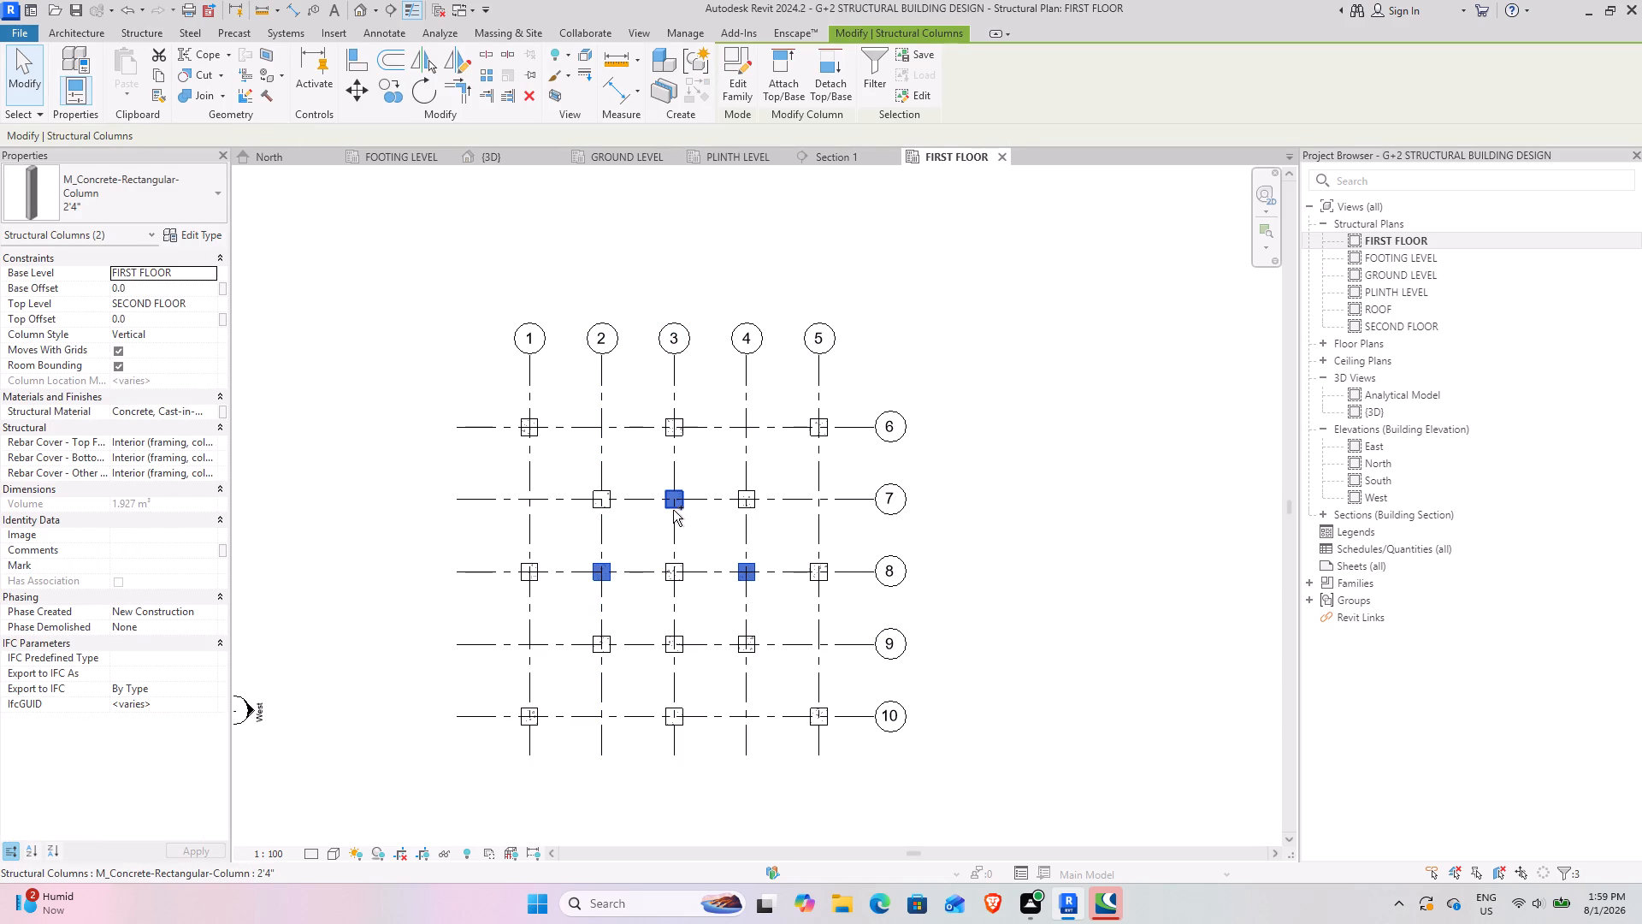
{"action": "left_click", "coordinate": [682, 645], "text": "ctrl"}
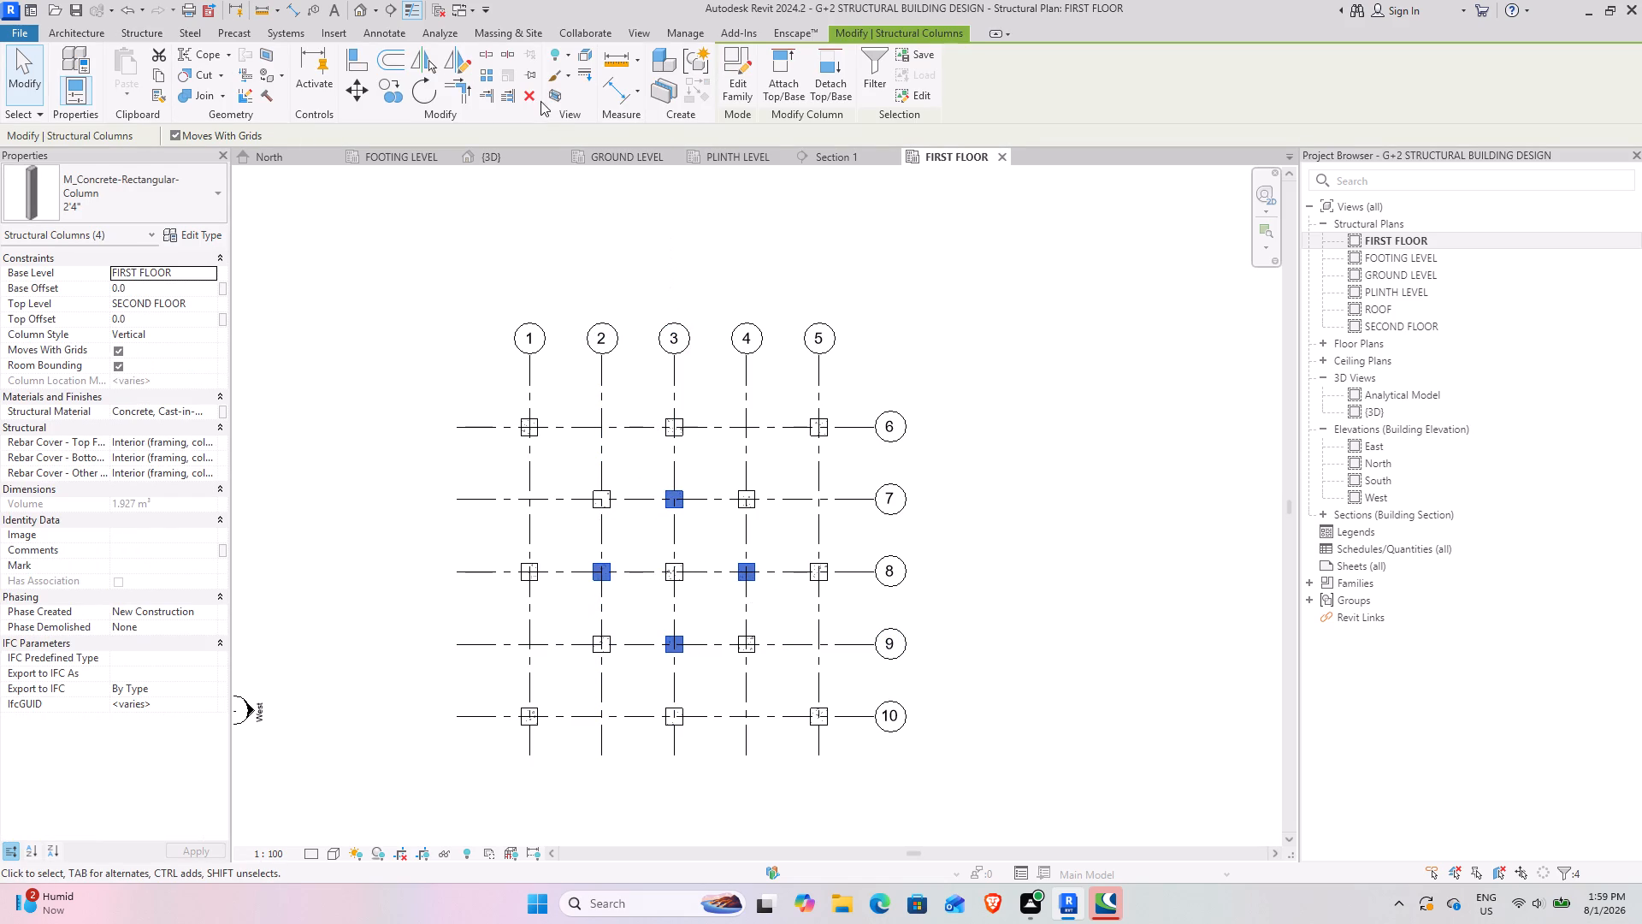
{"action": "left_click", "coordinate": [523, 93]}
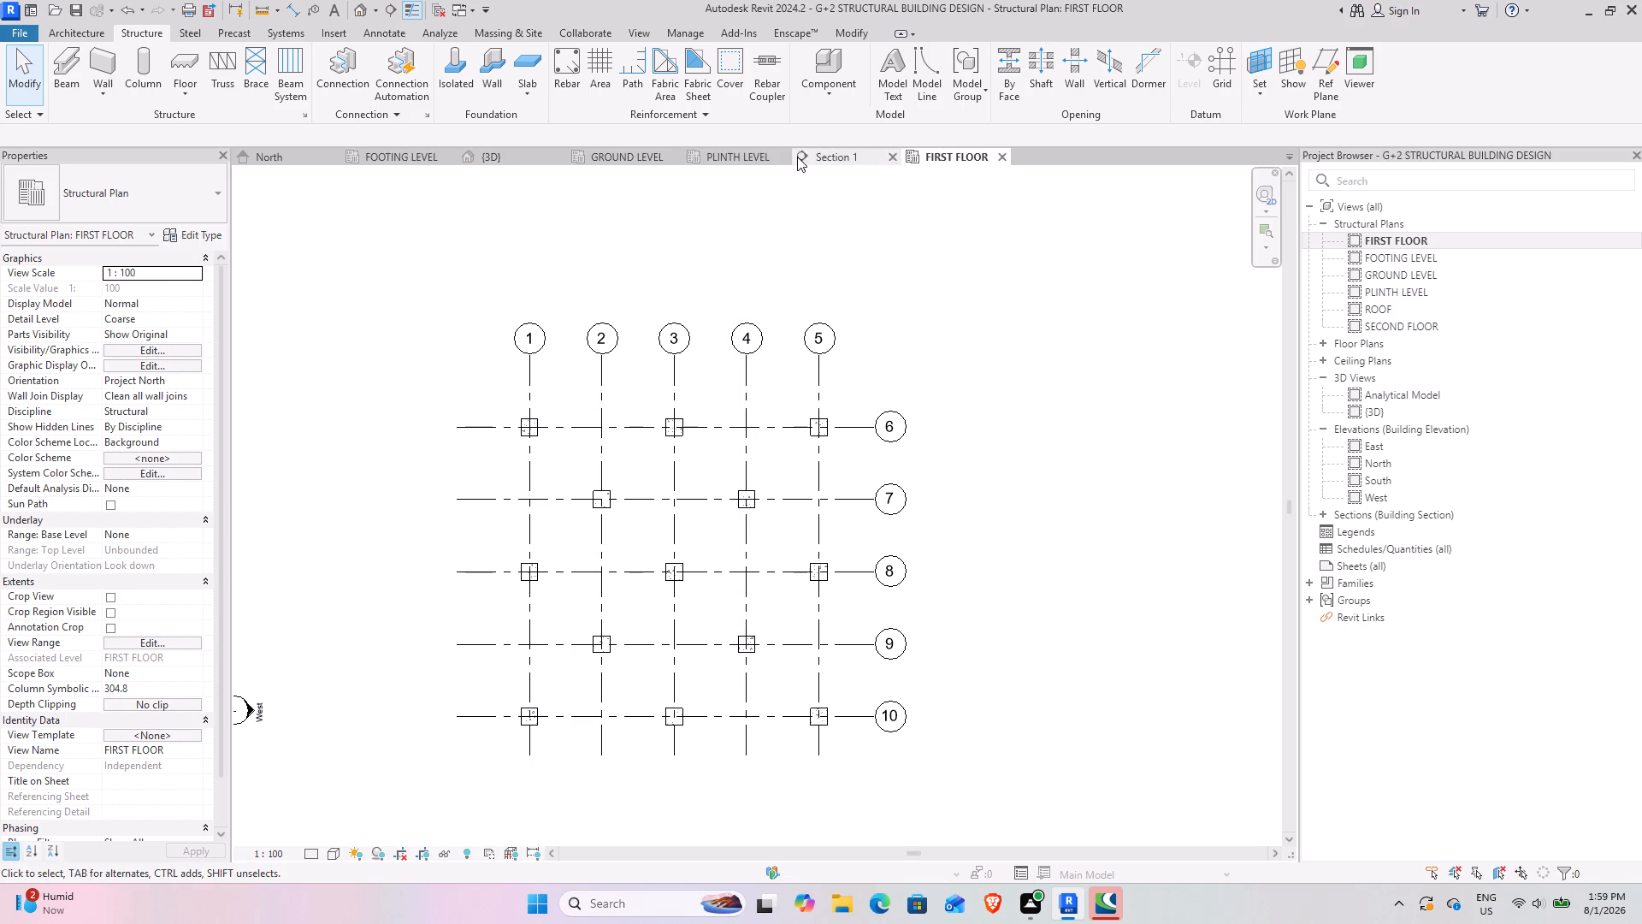
In the North elevation, set all the 2'4" columns' base level to GROUND LEVEL and top level to FIRST FLOOR.
{"action": "left_click", "coordinate": [269, 157]}
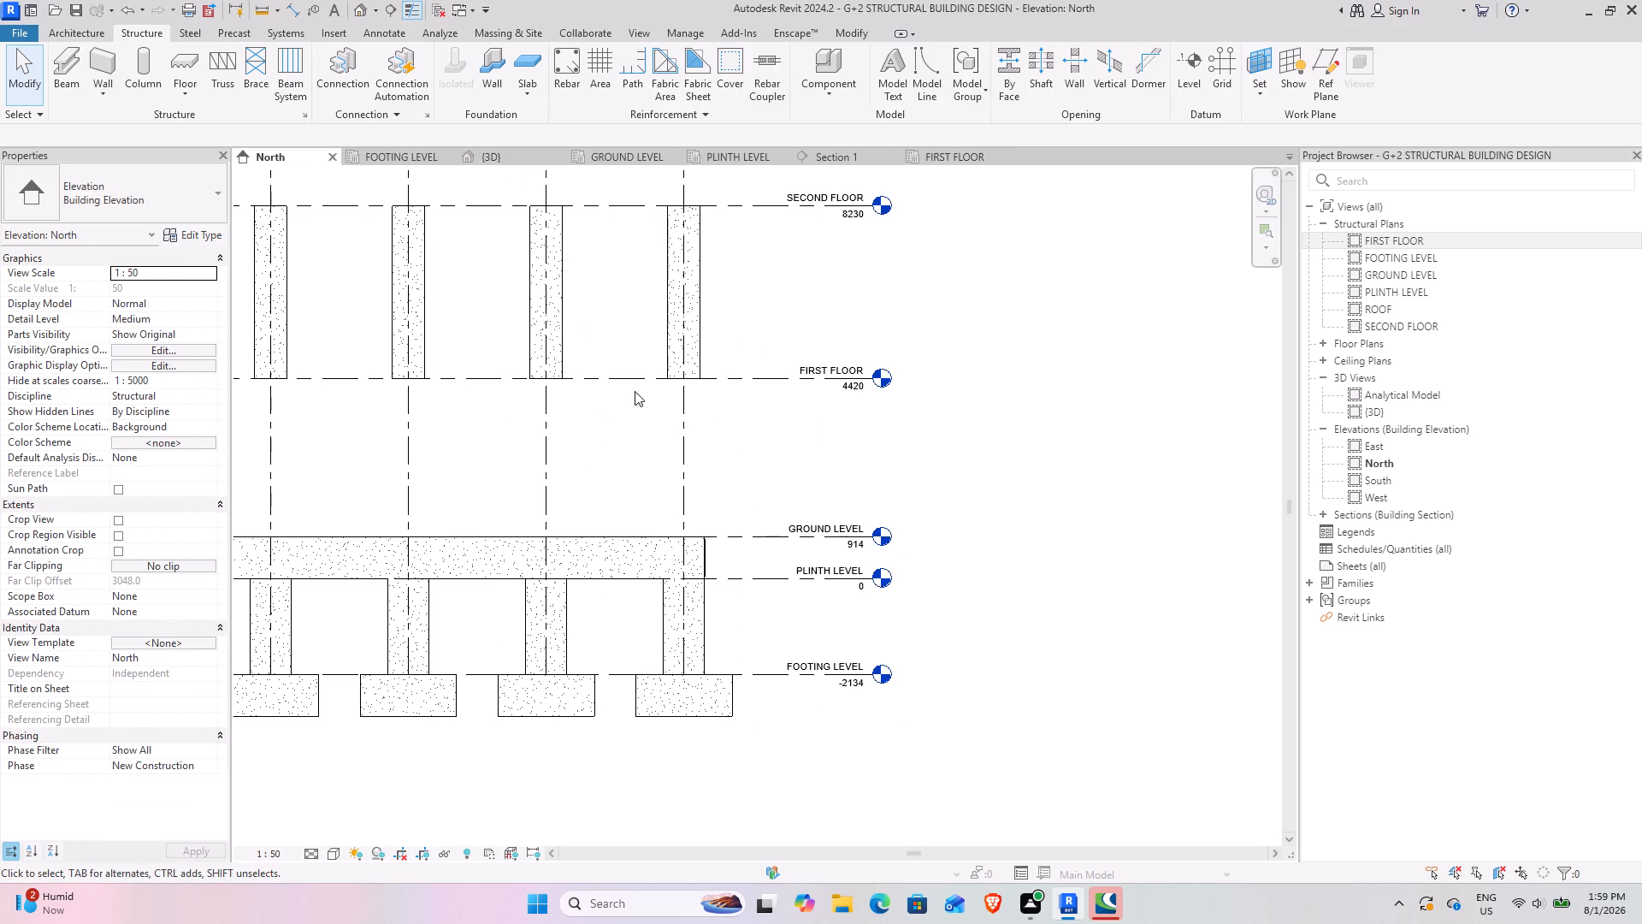
{"action": "scroll", "coordinate": [635, 391], "scroll_direction": "down", "scroll_amount": 3}
{"action": "middle_click_drag", "start_coordinate": [597, 499], "coordinate": [799, 553]}
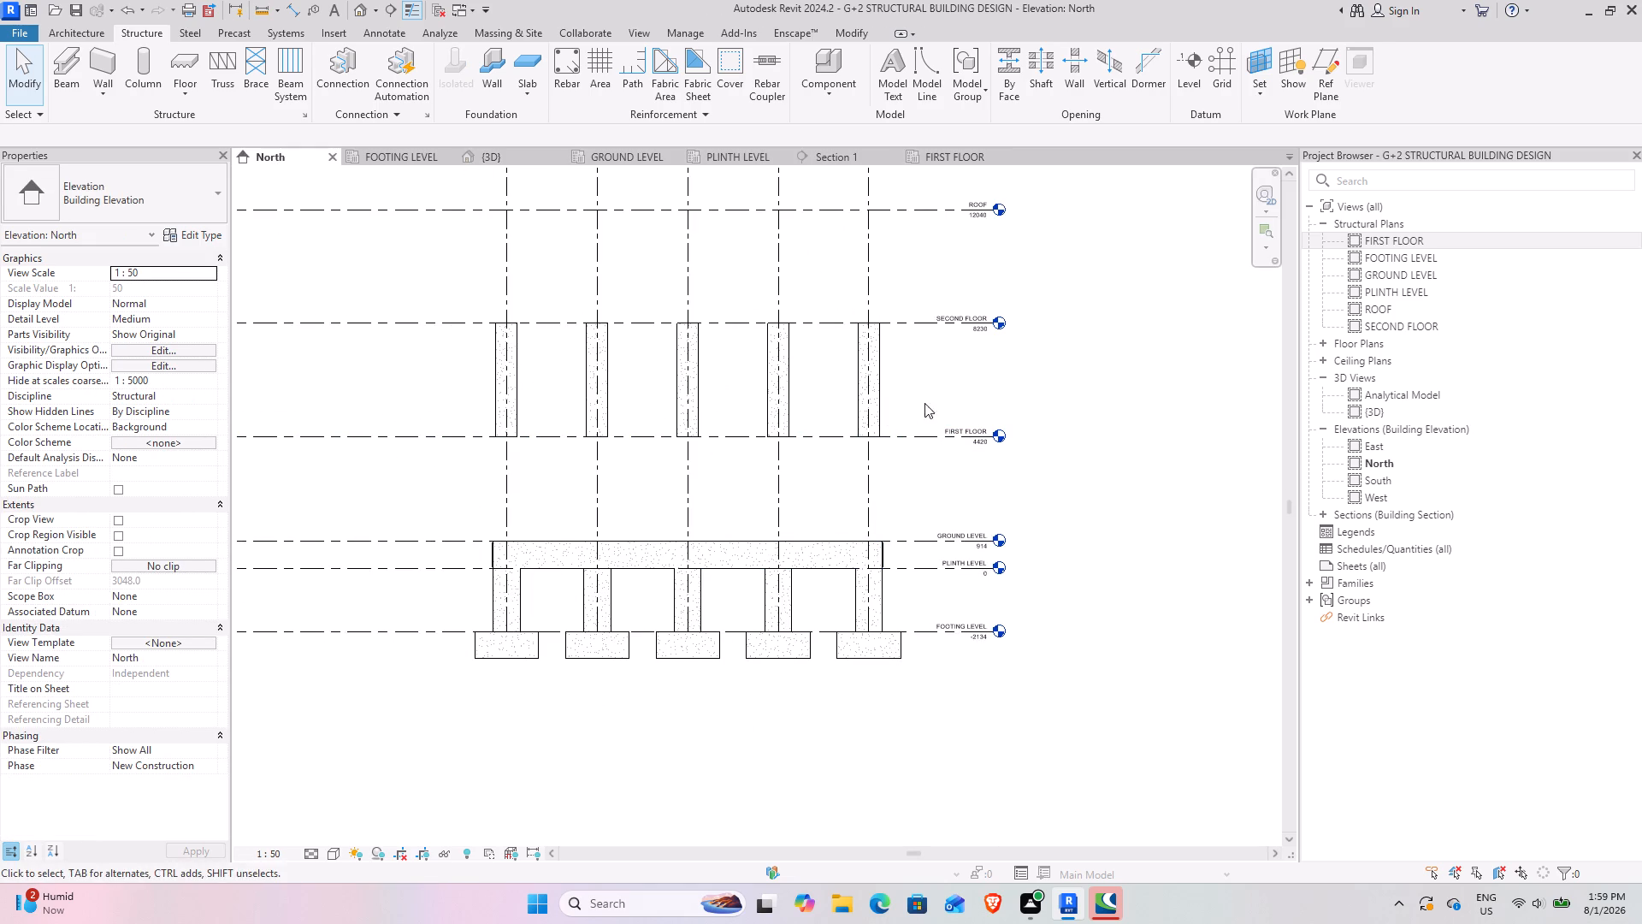
{"action": "left_click_drag", "start_coordinate": [419, 269], "coordinate": [900, 498]}
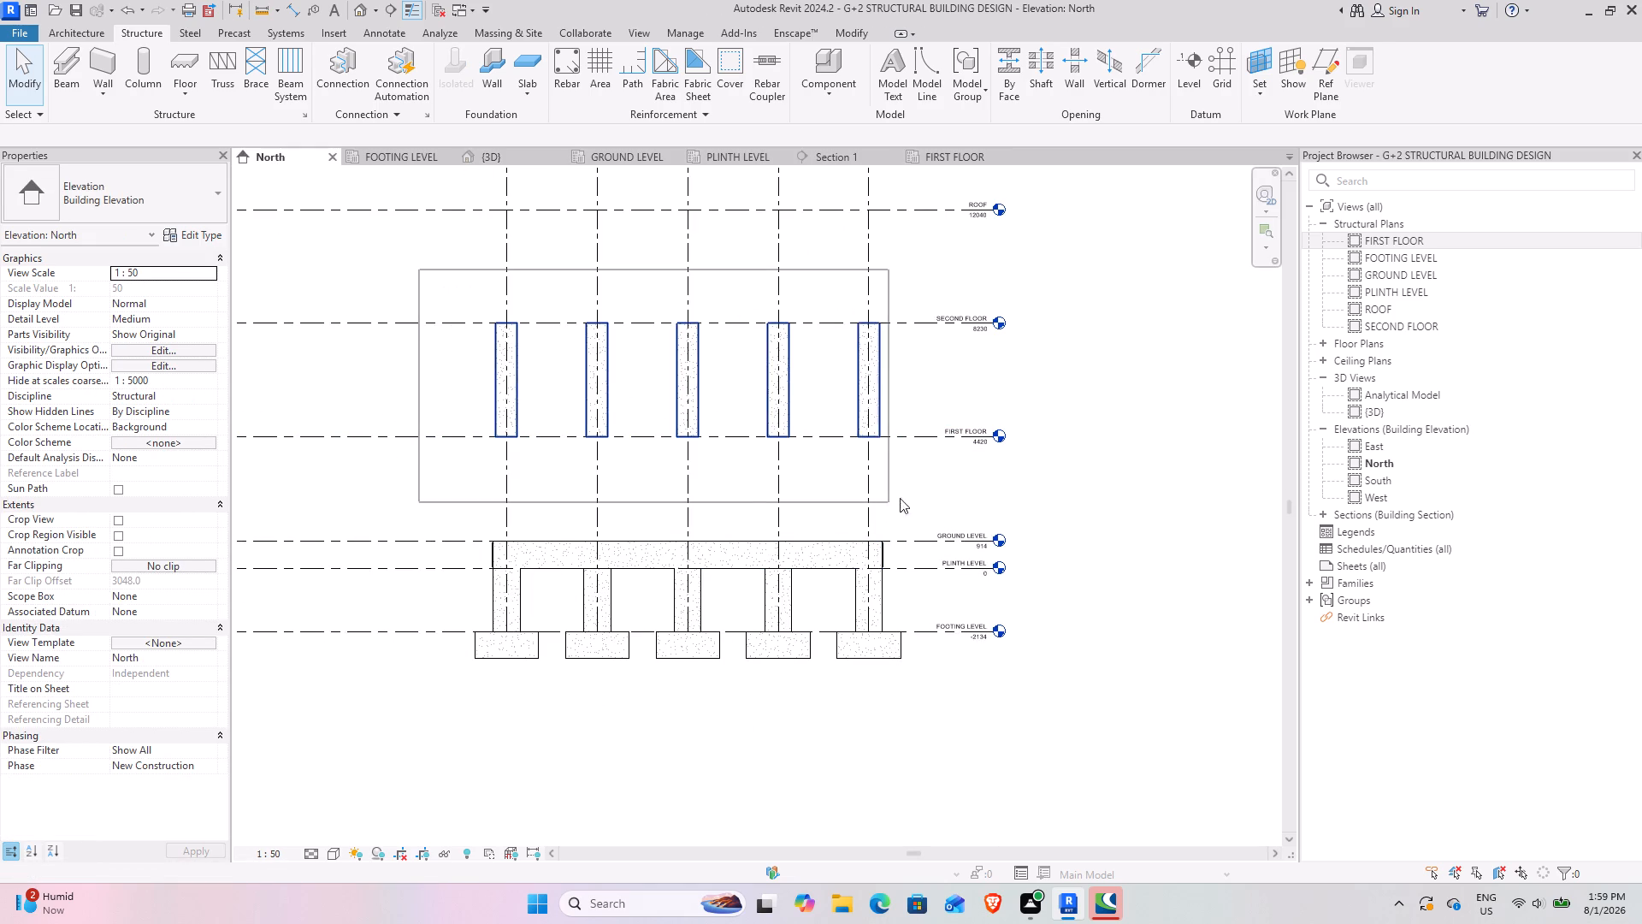
{"action": "left_click_drag", "start_coordinate": [900, 498], "coordinate": [937, 474]}
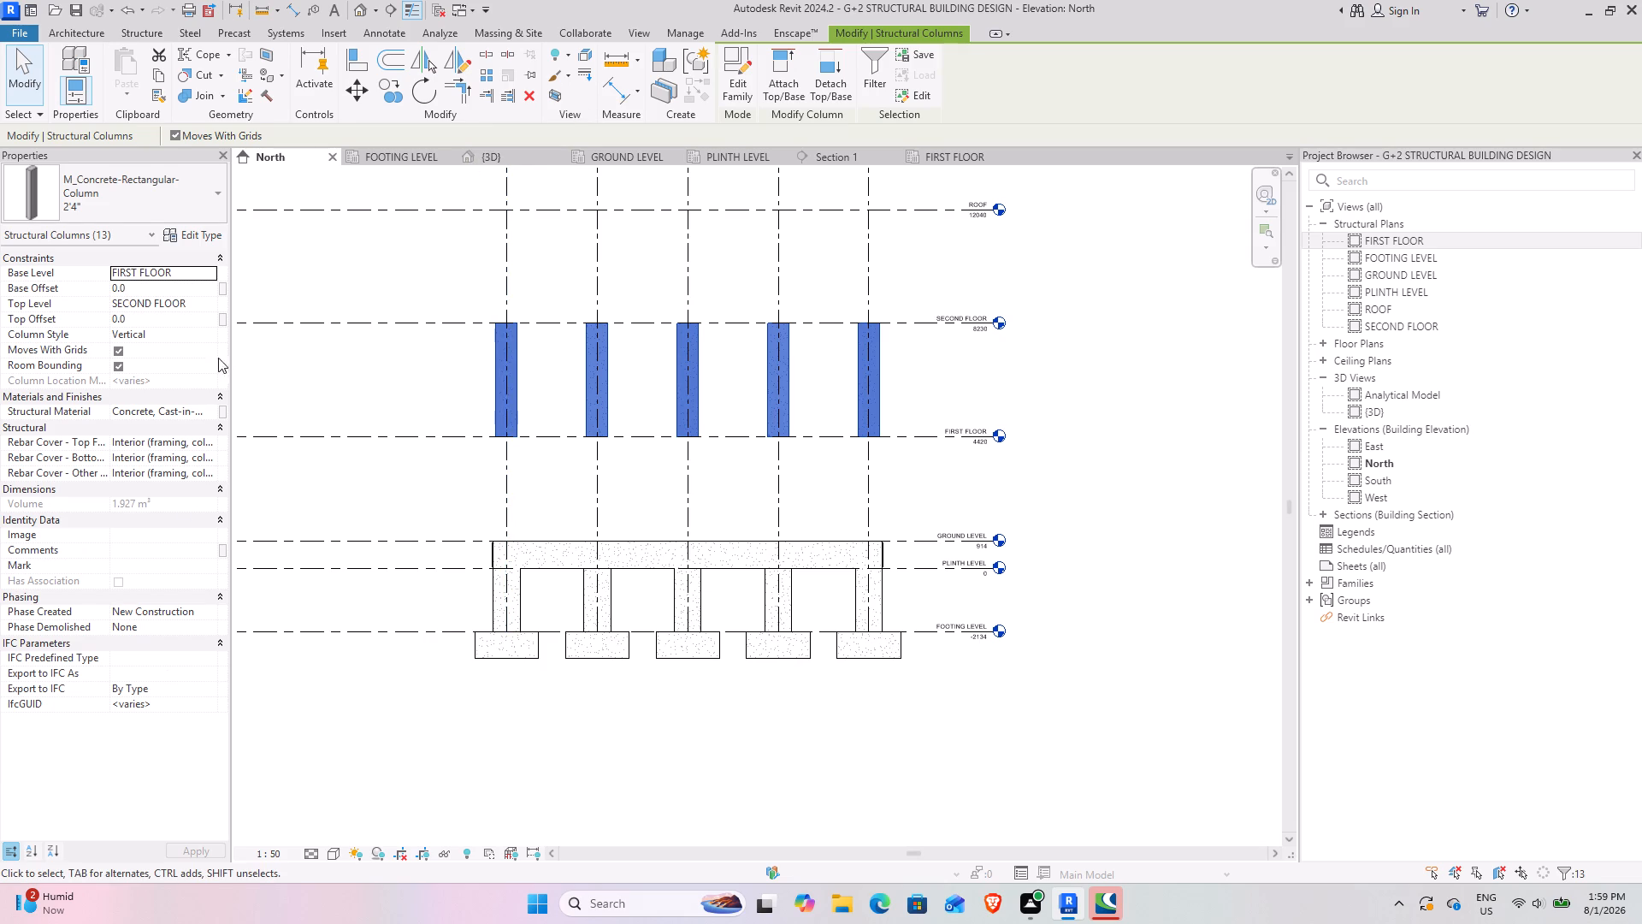
{"action": "left_click", "coordinate": [207, 272]}
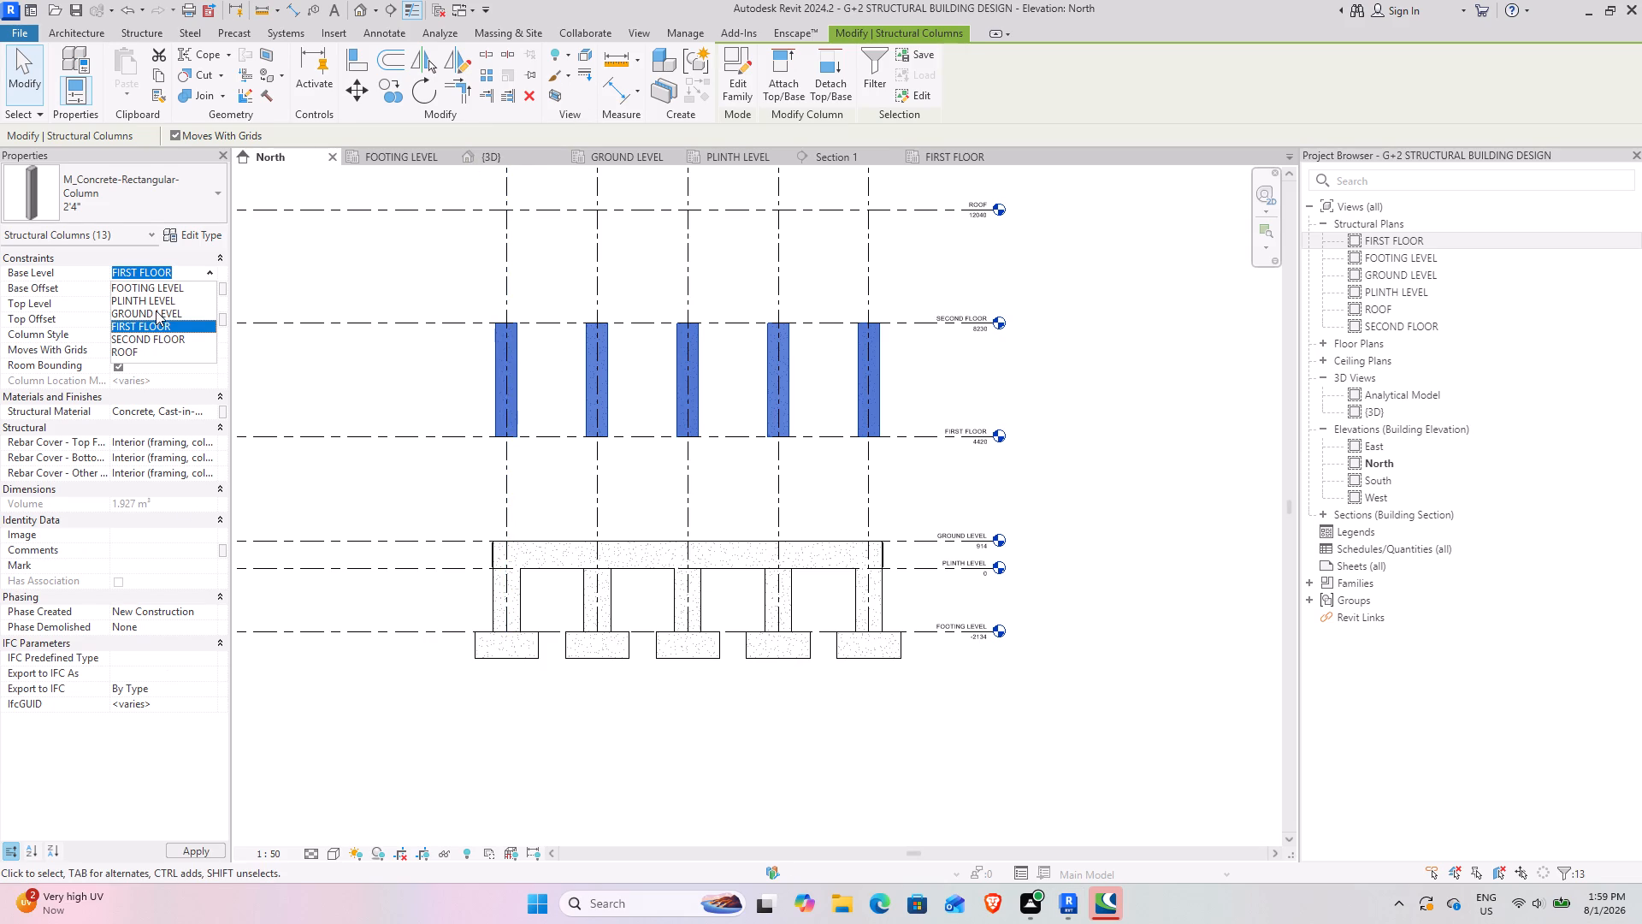
{"action": "left_click", "coordinate": [170, 312]}
{"action": "left_click", "coordinate": [210, 300]}
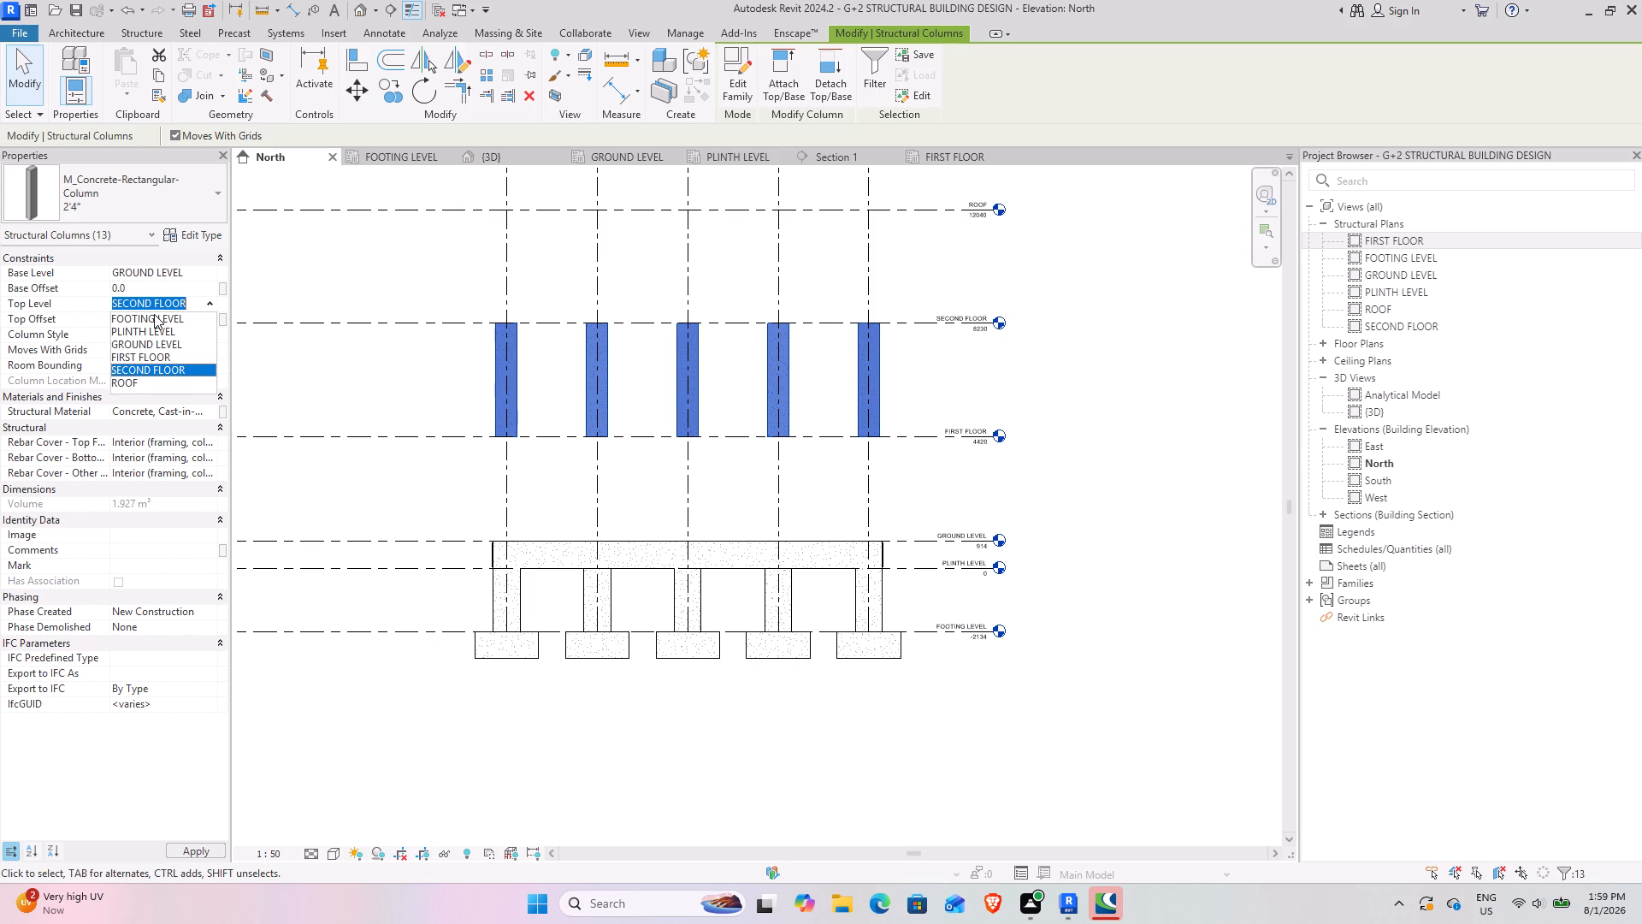
{"action": "left_click", "coordinate": [162, 358]}
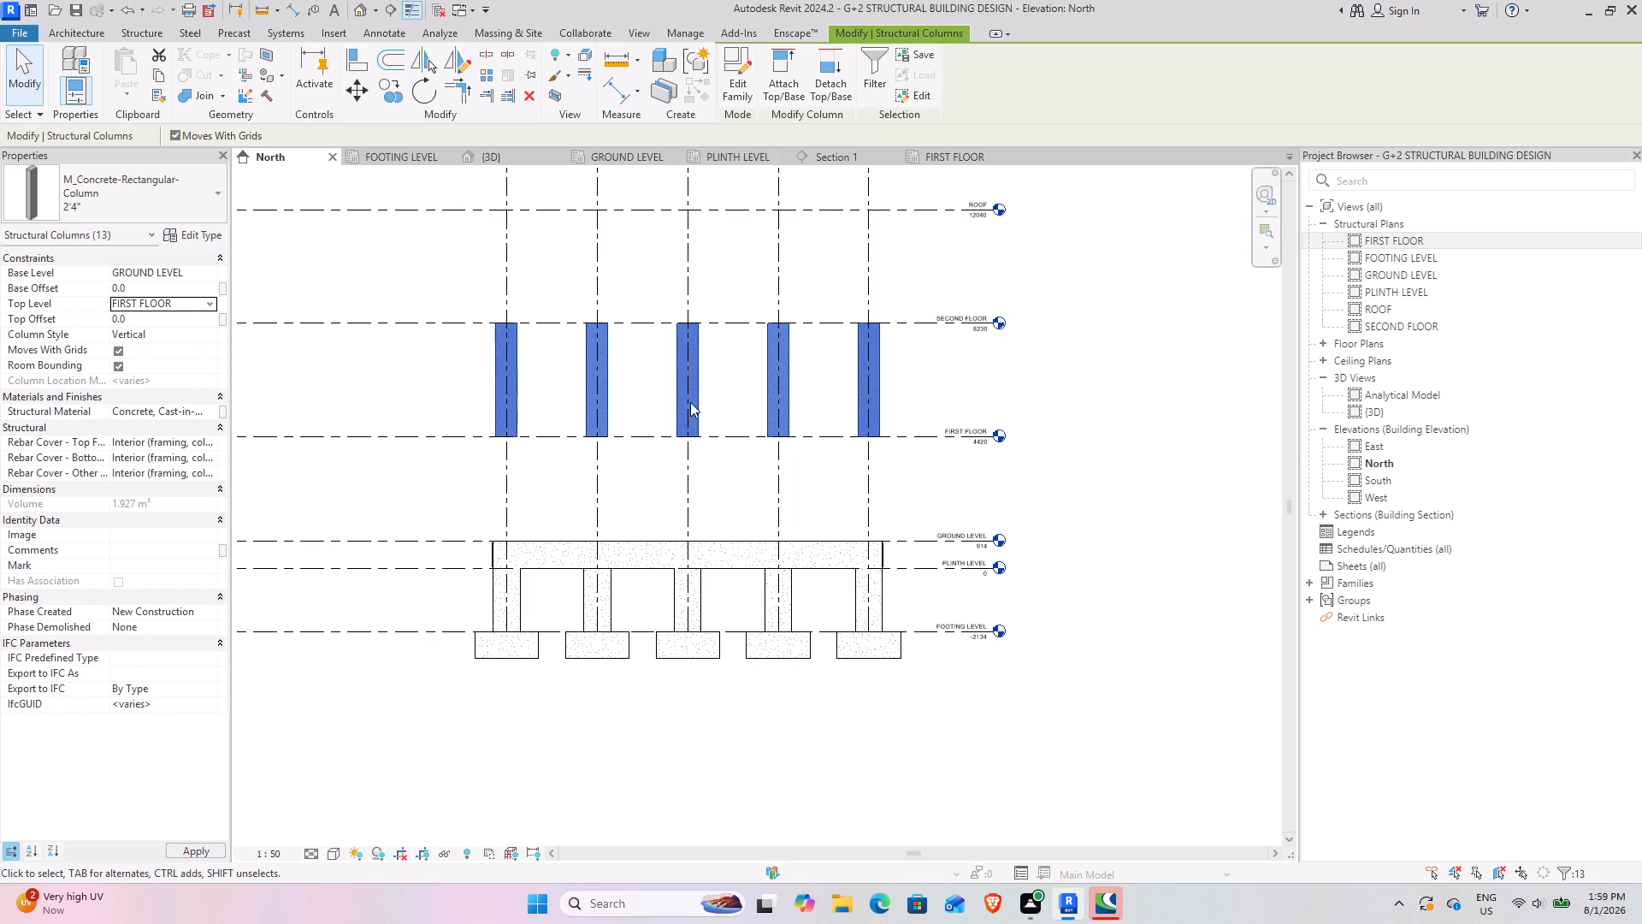
{"action": "left_click", "coordinate": [1102, 419]}
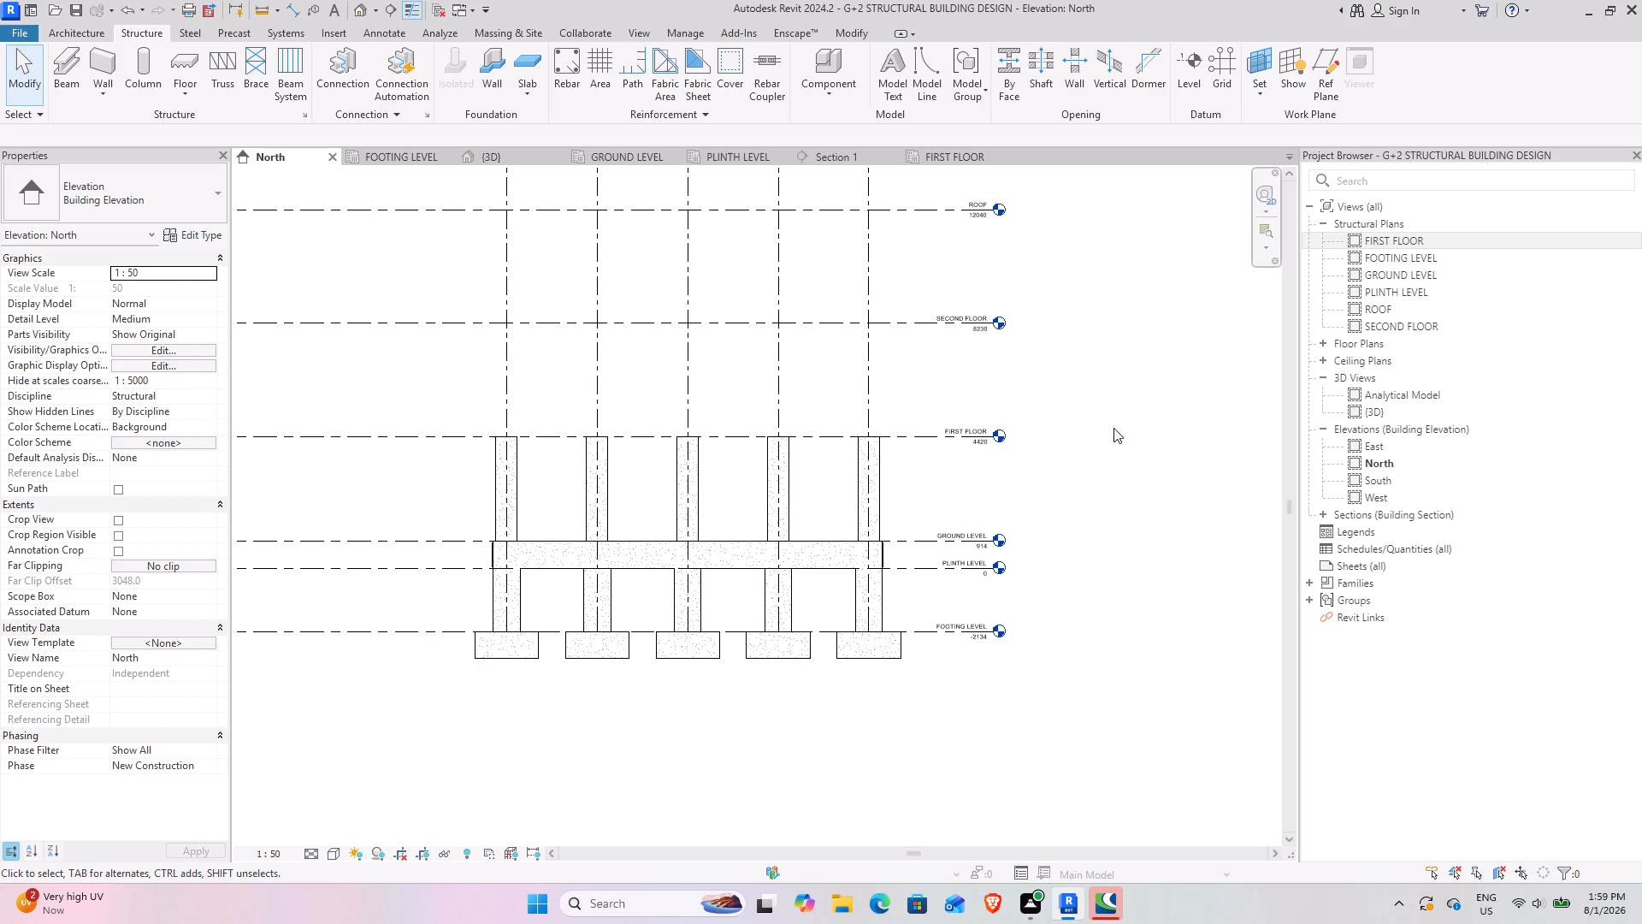
Examine the new ground-to-first-floor columns above the reinforced beams in the North elevation and from several angles in the 3D view.
{"action": "scroll", "coordinate": [900, 550], "scroll_direction": "up", "scroll_amount": 7}
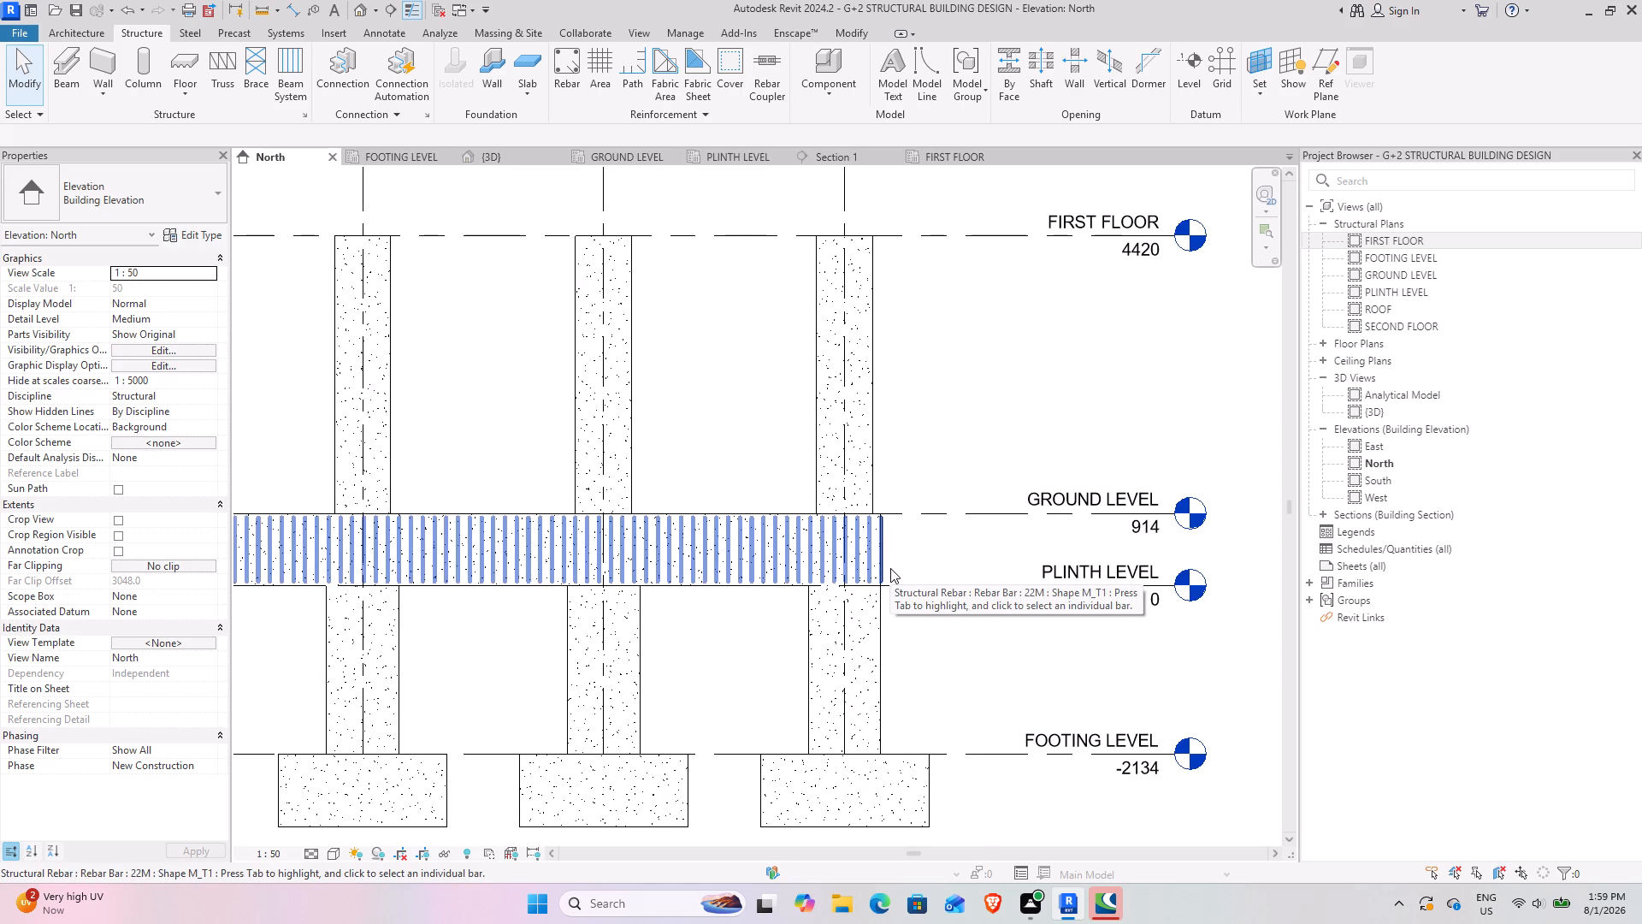
{"action": "scroll", "coordinate": [886, 567], "scroll_direction": "down", "scroll_amount": 8}
{"action": "left_click", "coordinate": [821, 702]}
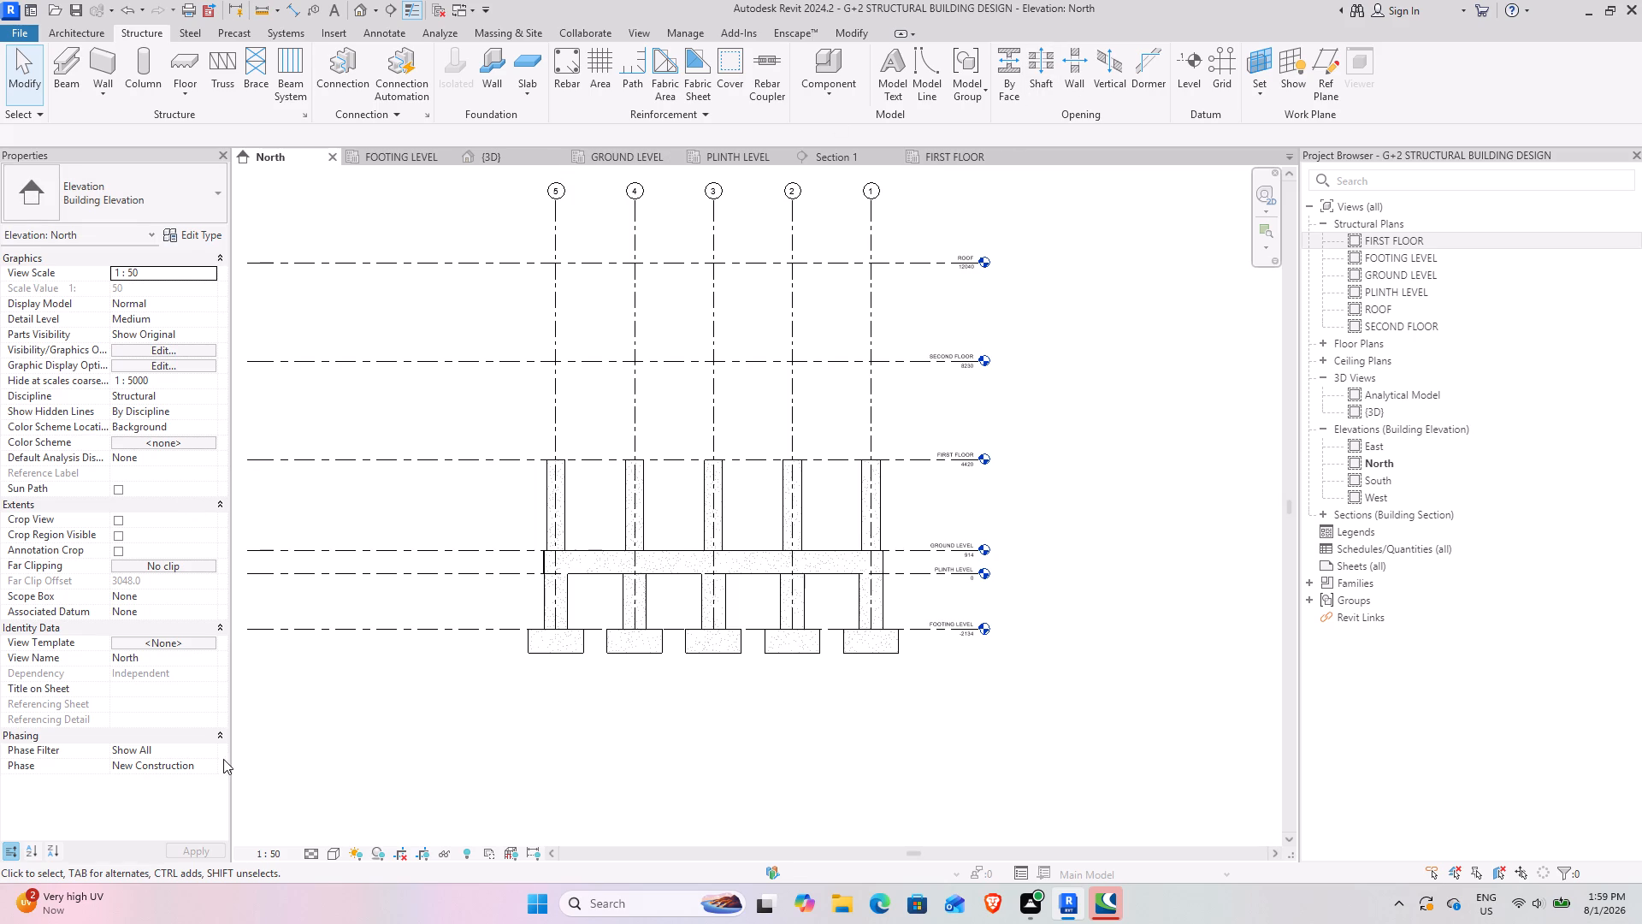
{"action": "left_click", "coordinate": [530, 161]}
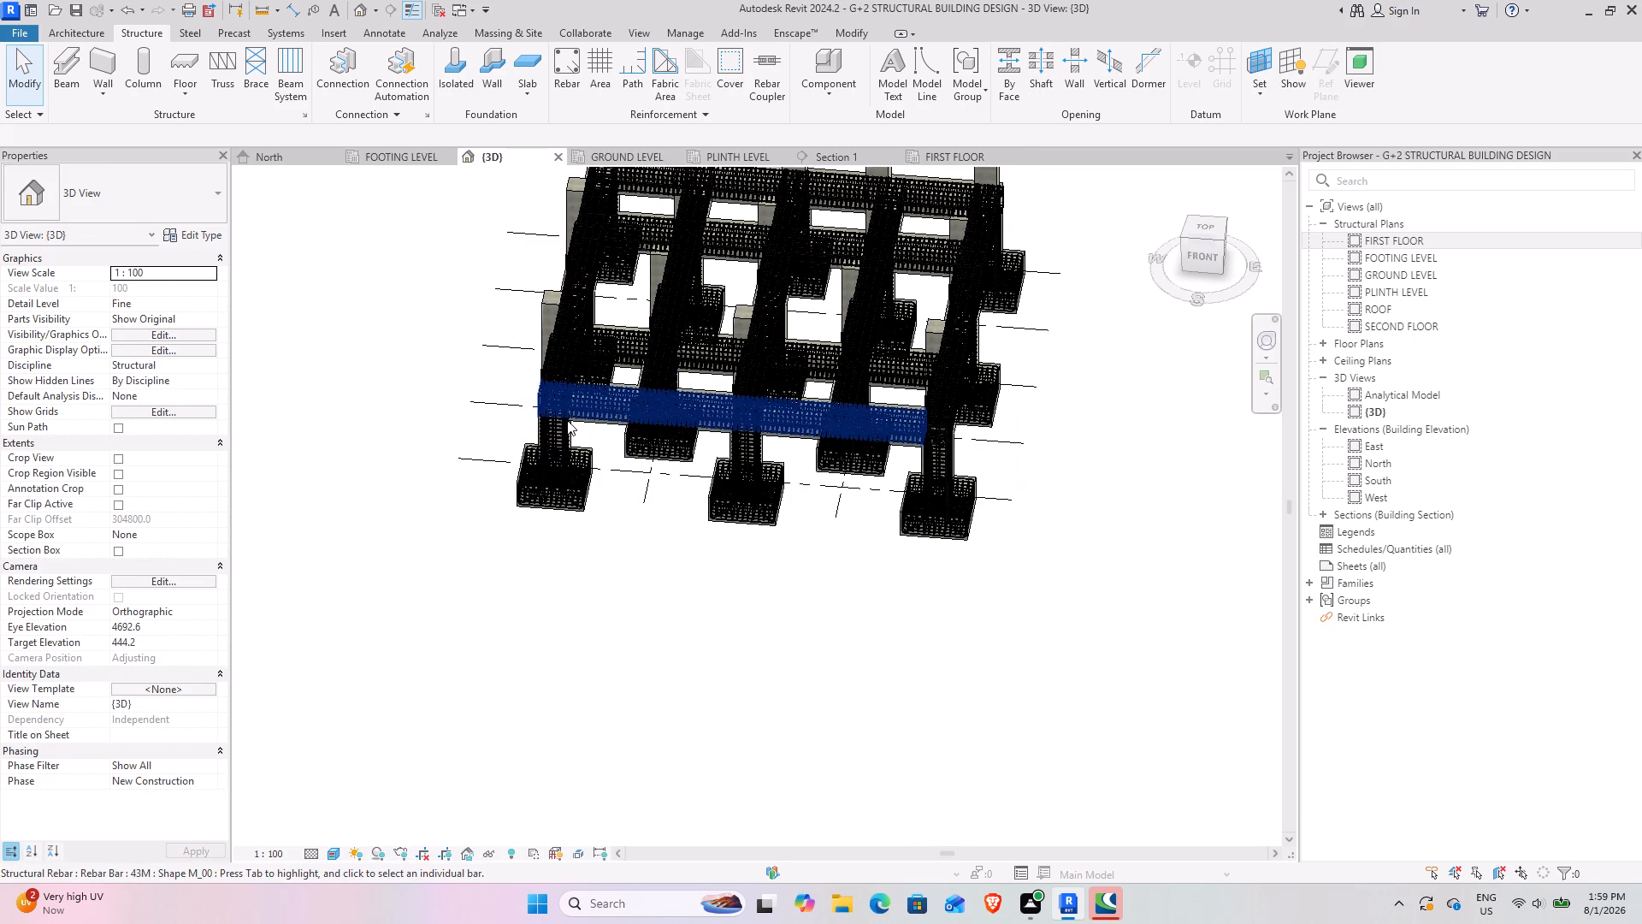
{"action": "middle_click_drag", "start_coordinate": [567, 420], "coordinate": [750, 286], "text": "shift"}
{"action": "middle_click_drag", "start_coordinate": [711, 367], "coordinate": [470, 785]}
{"action": "middle_click_drag", "start_coordinate": [505, 690], "coordinate": [699, 657], "text": "shift"}
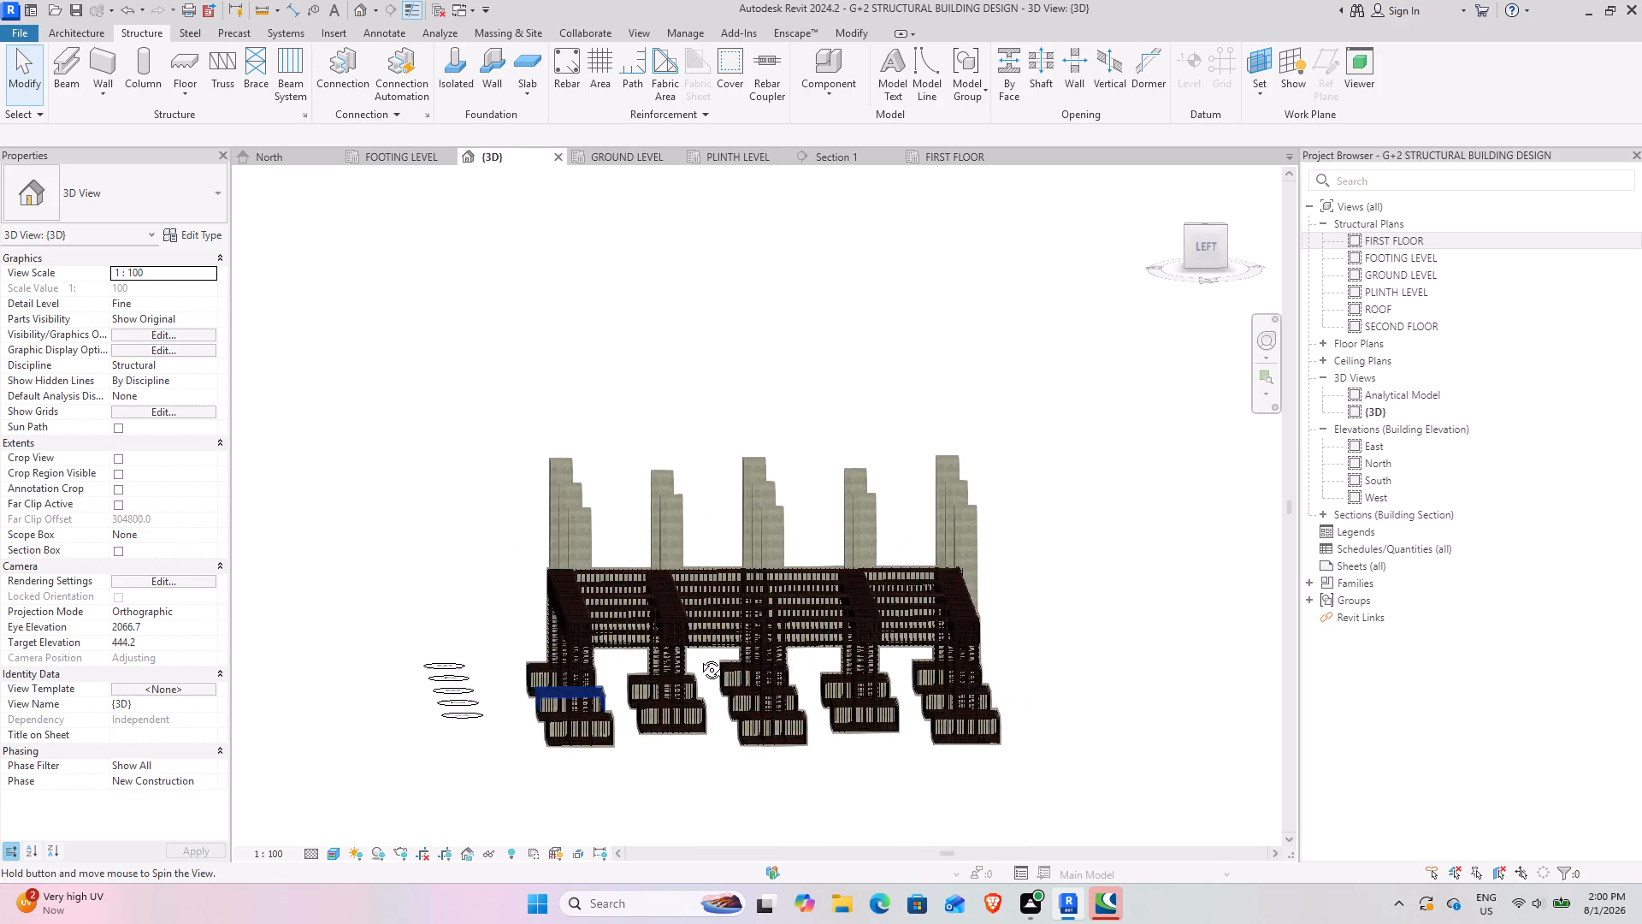
{"action": "middle_click_drag", "start_coordinate": [699, 657], "coordinate": [451, 708], "text": "shift"}
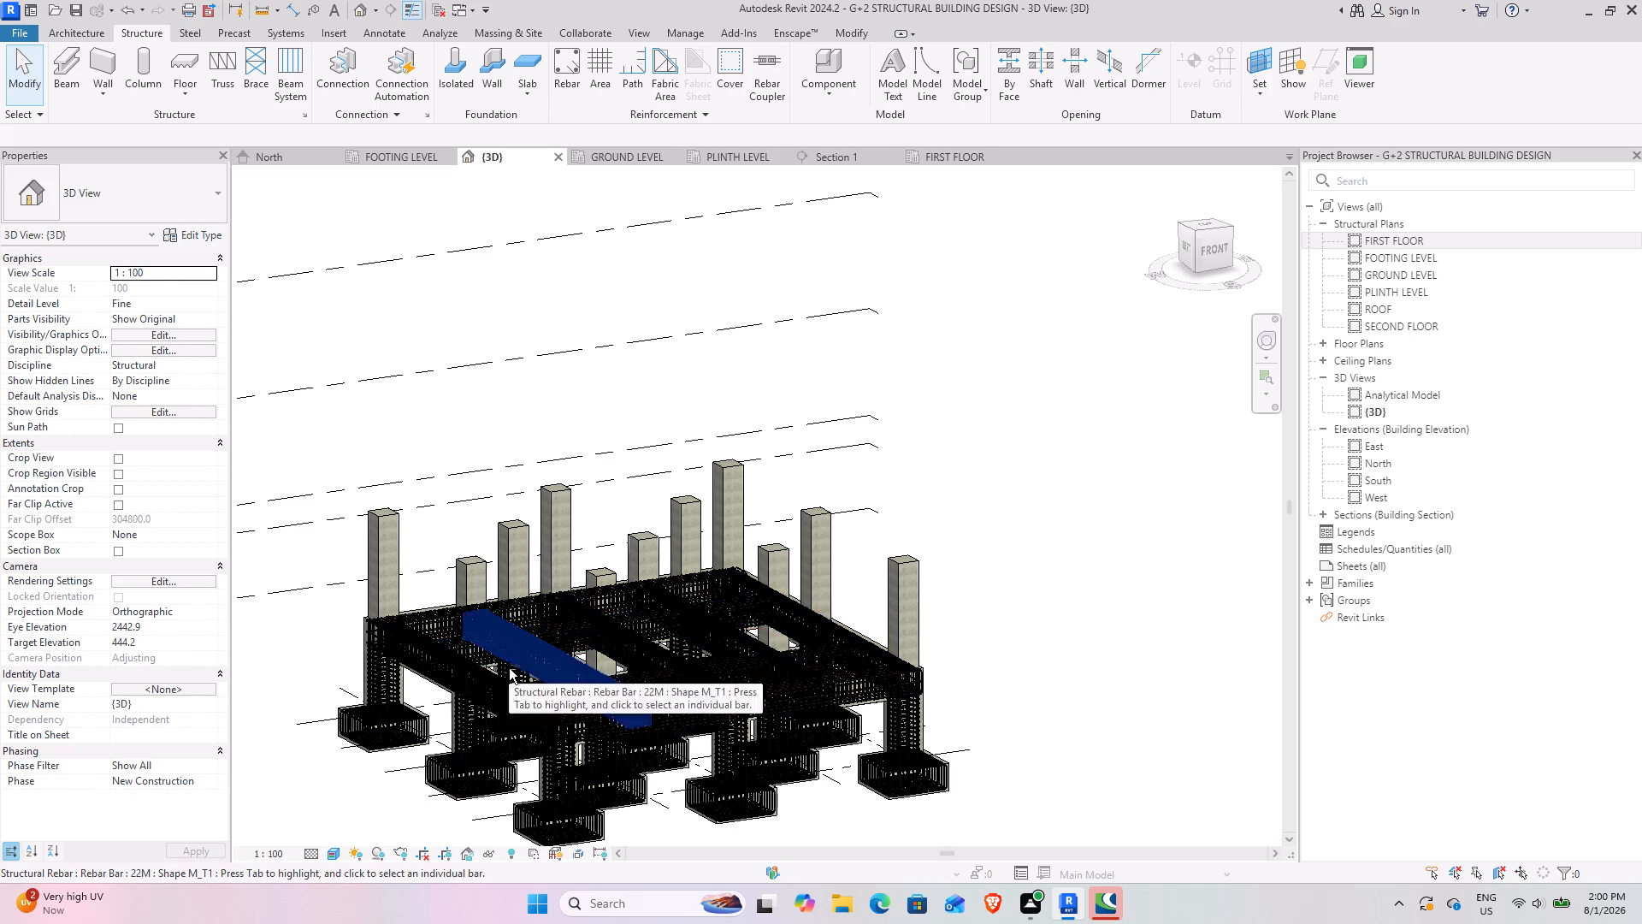
{"action": "middle_click_drag", "start_coordinate": [509, 668], "coordinate": [783, 625], "text": "shift"}
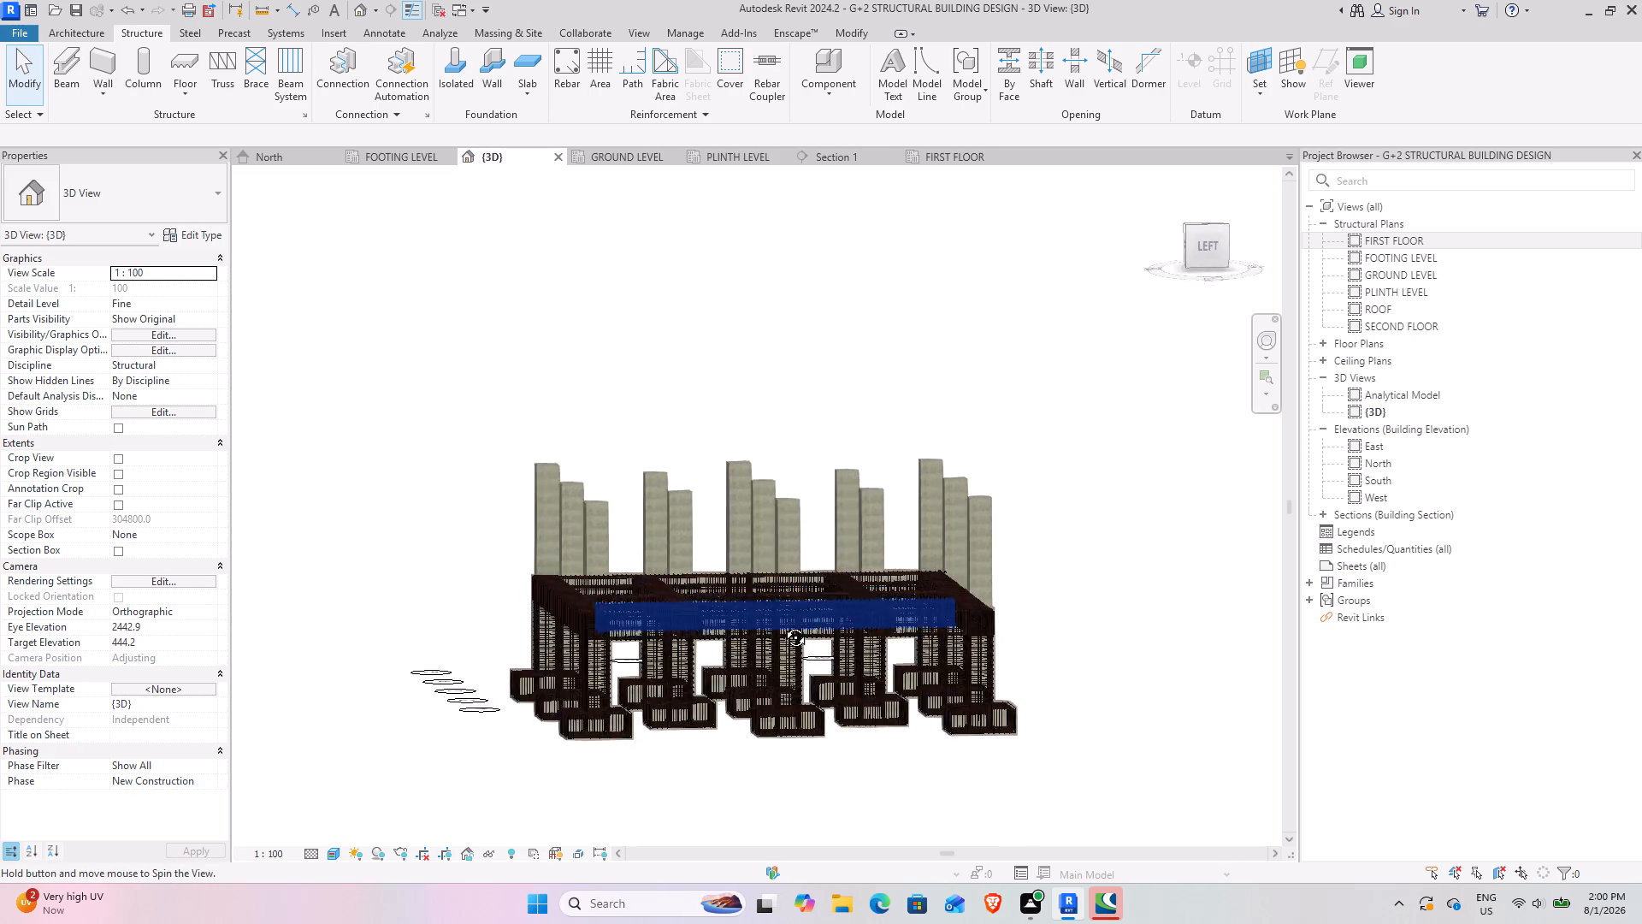
{"action": "middle_click_drag", "start_coordinate": [783, 625], "coordinate": [801, 546], "text": "shift"}
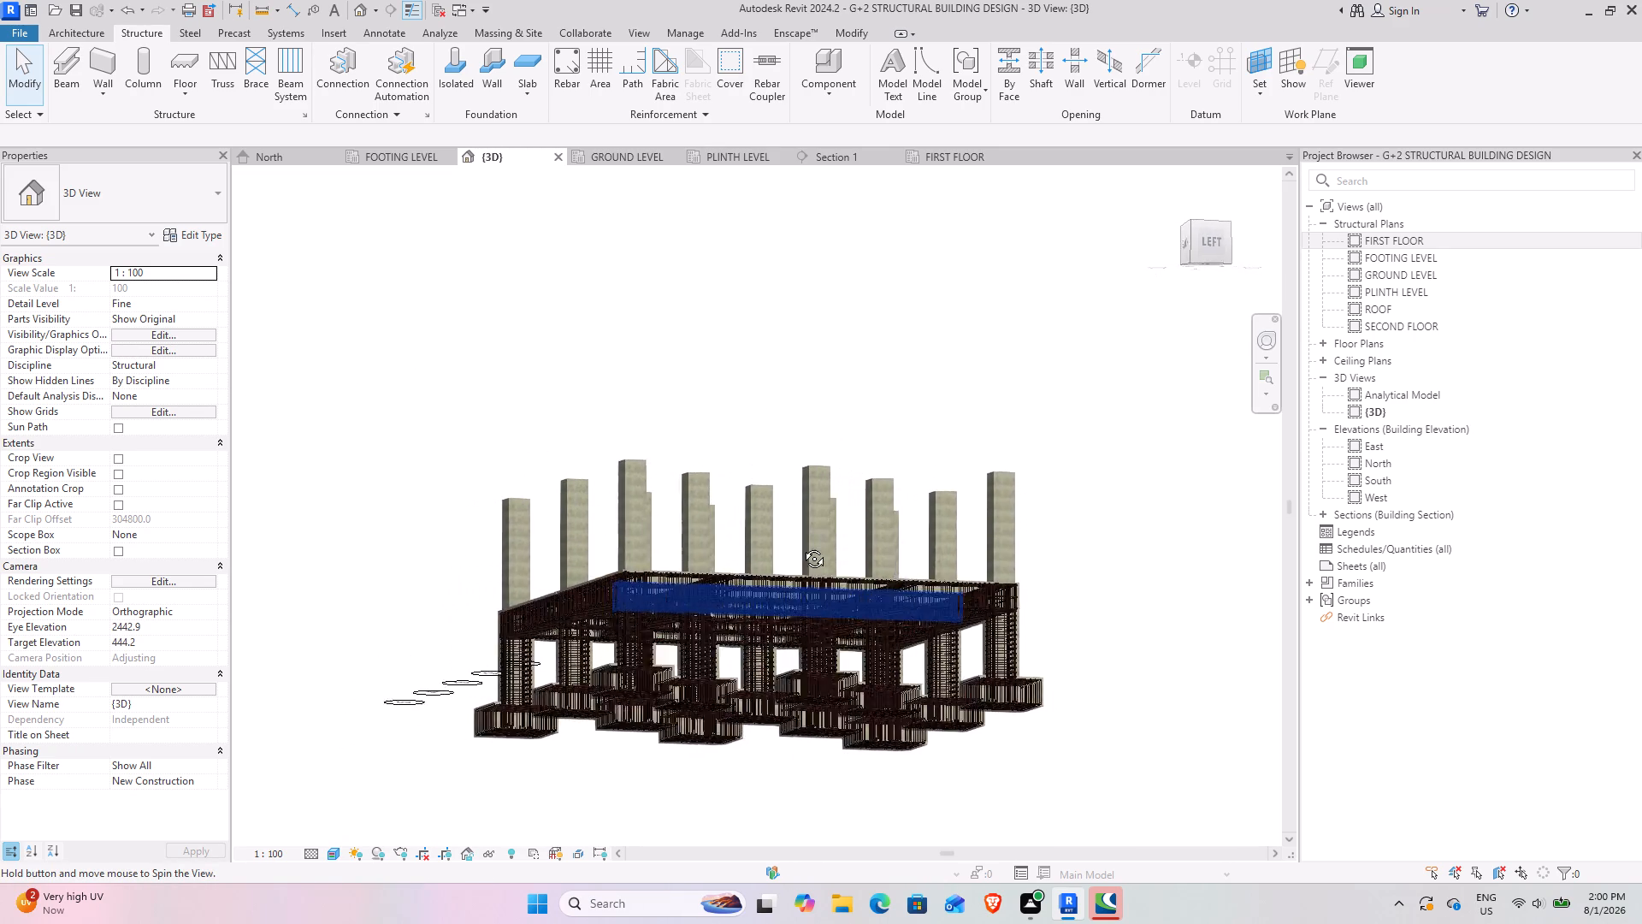
{"action": "middle_click_drag", "start_coordinate": [801, 546], "coordinate": [558, 650], "text": "shift"}
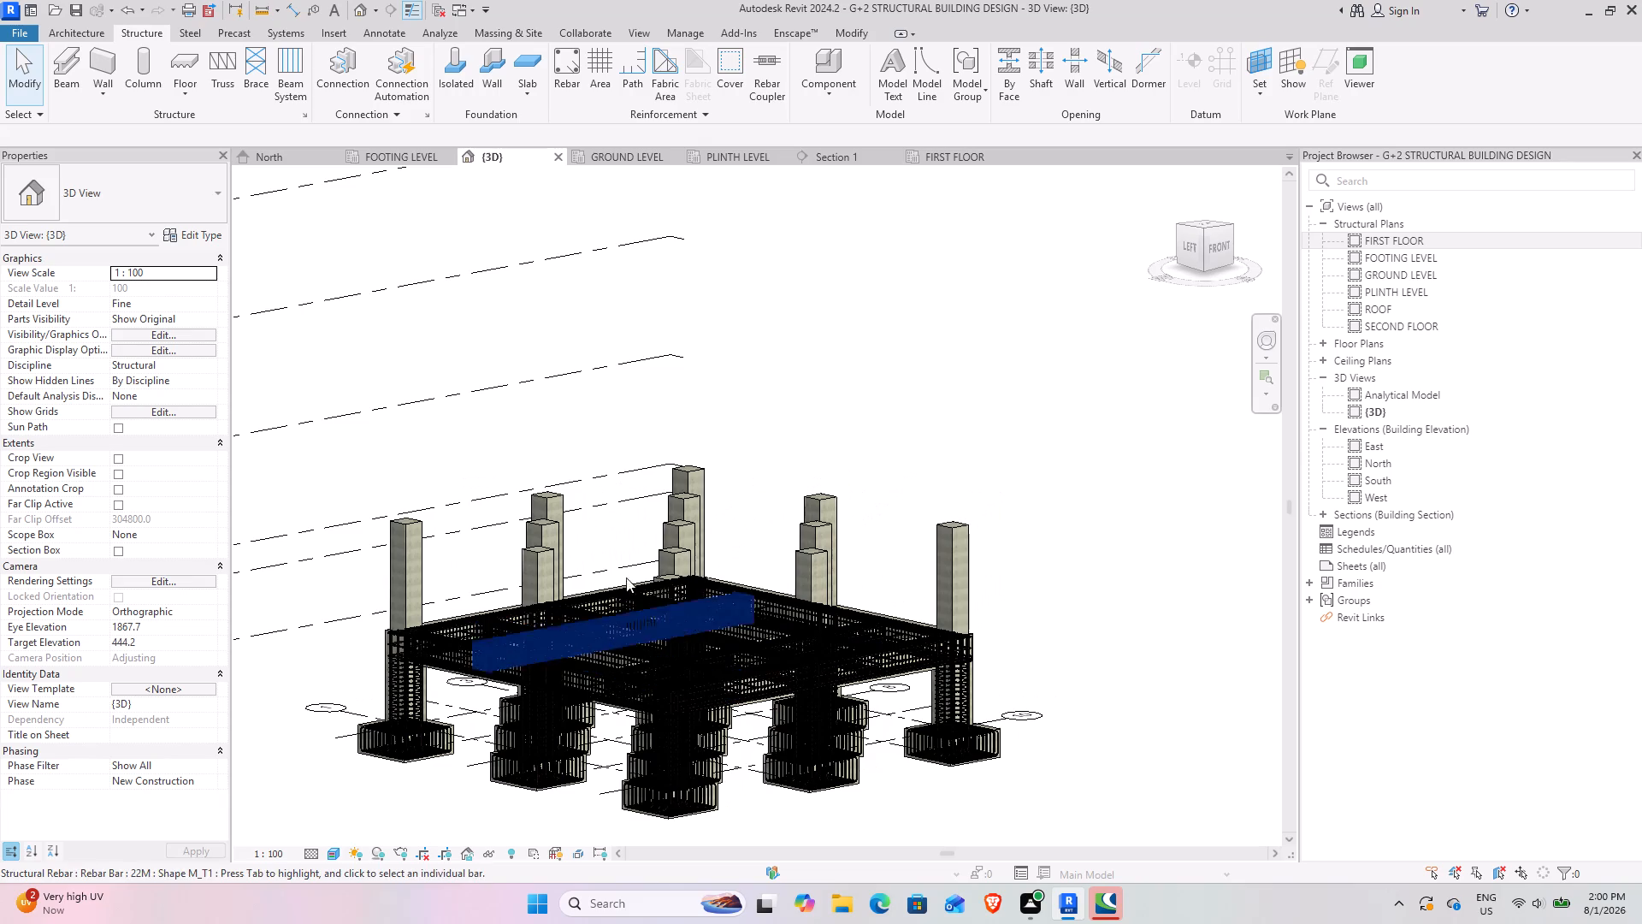
{"action": "middle_click_drag", "start_coordinate": [688, 538], "coordinate": [736, 528], "text": "shift"}
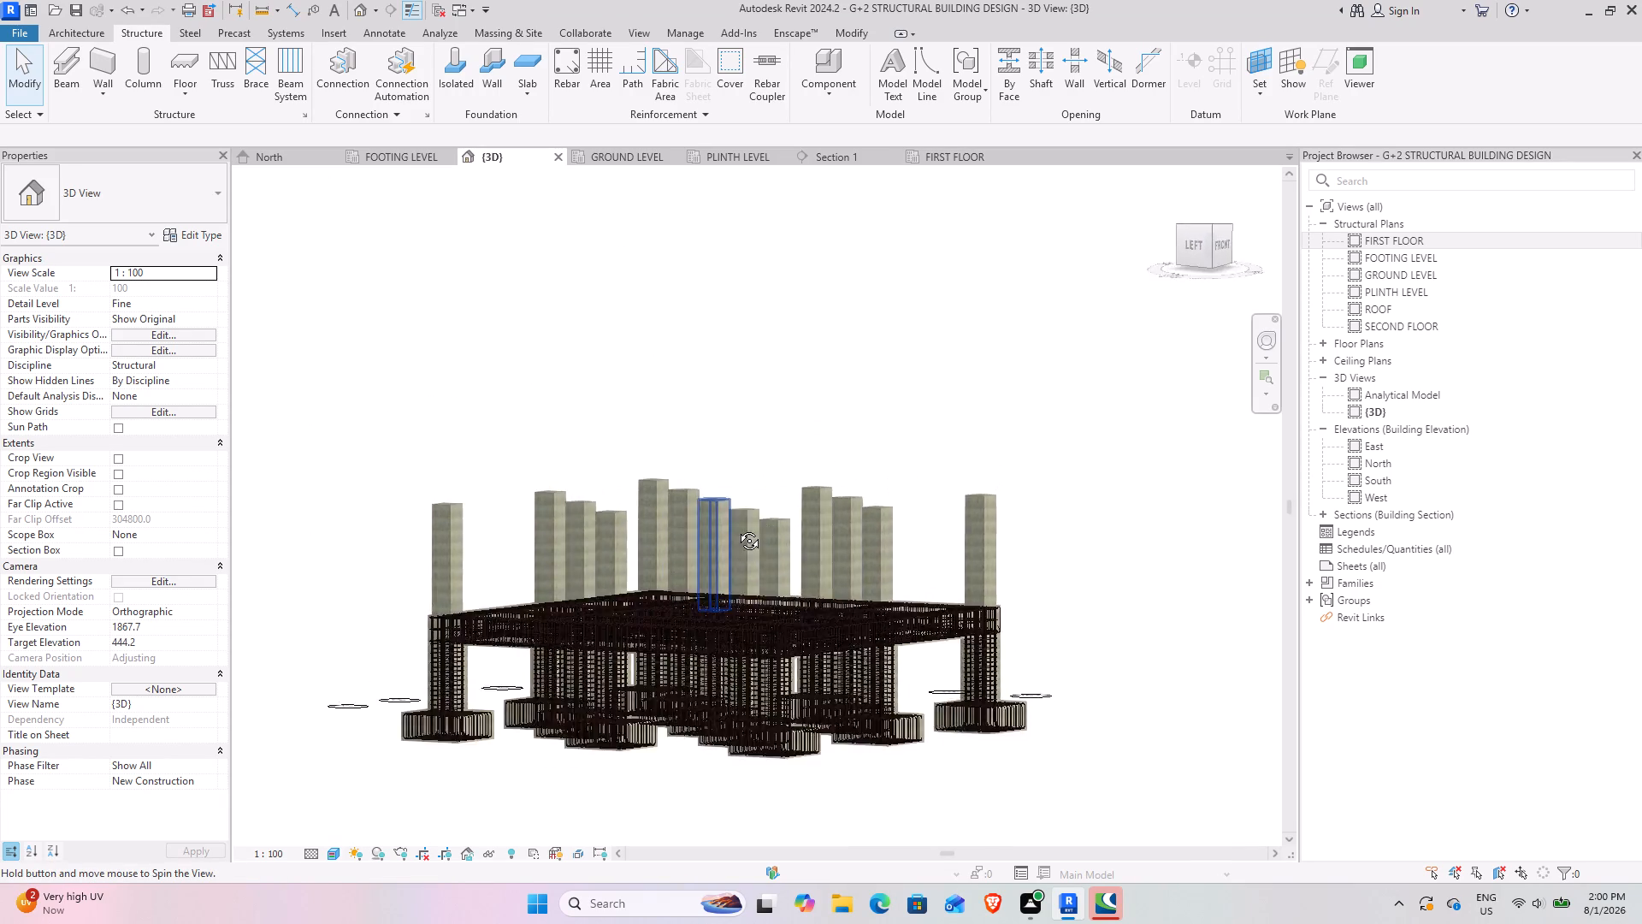
{"action": "middle_click_drag", "start_coordinate": [736, 528], "coordinate": [777, 664], "text": "shift"}
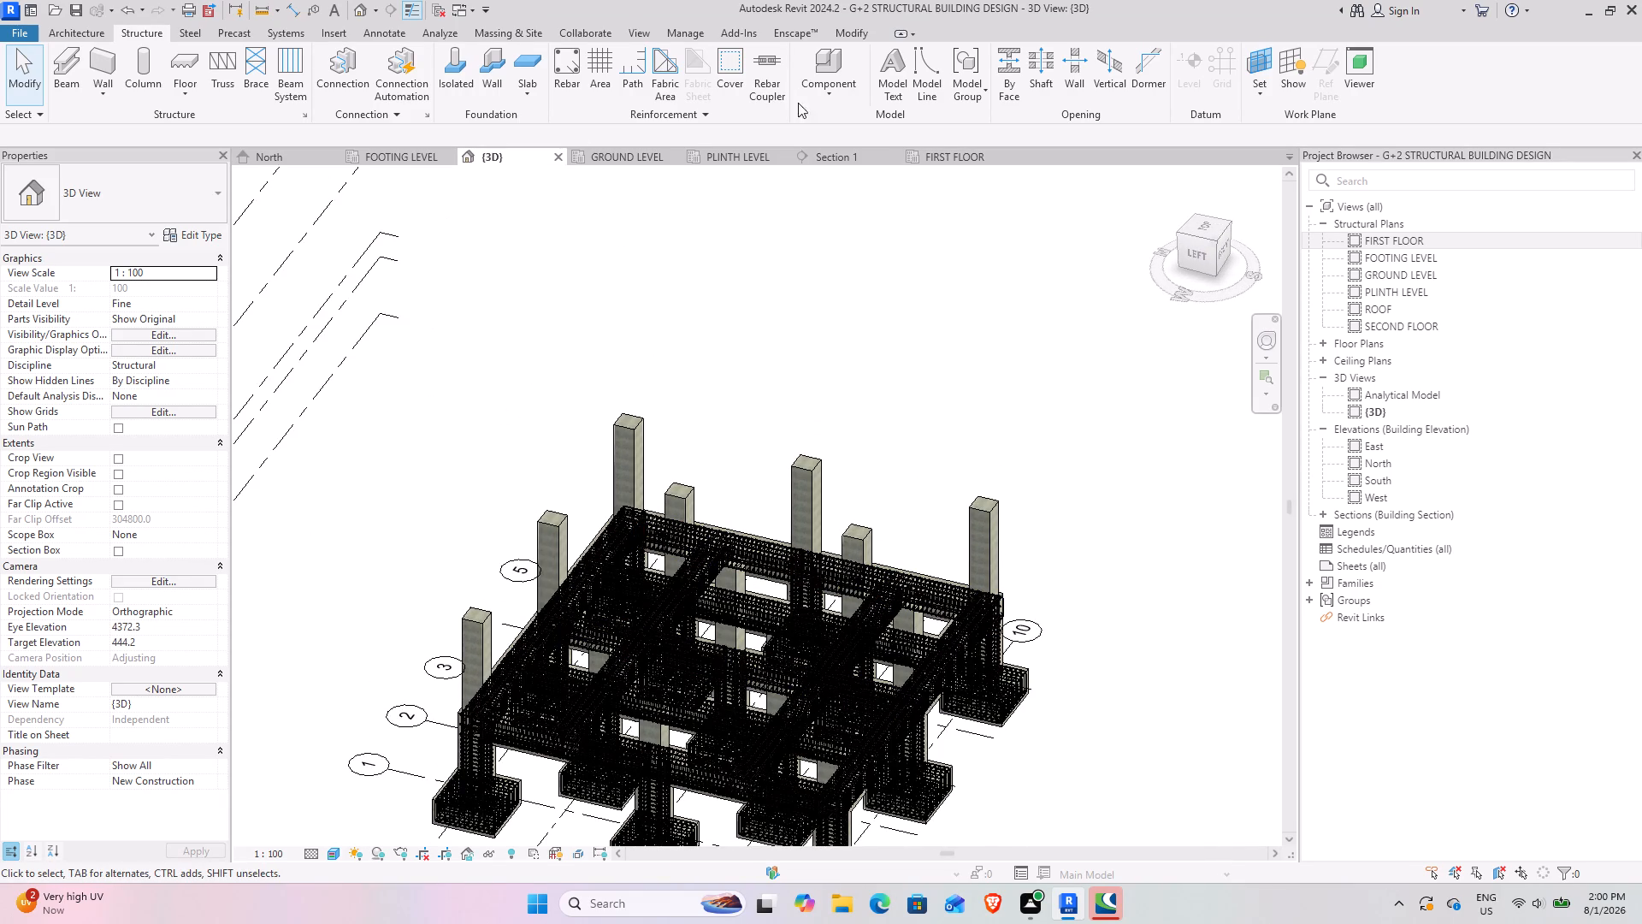
Examine the columns and reinforced beams in the GROUND LEVEL structural plan.
{"action": "left_click", "coordinate": [626, 162]}
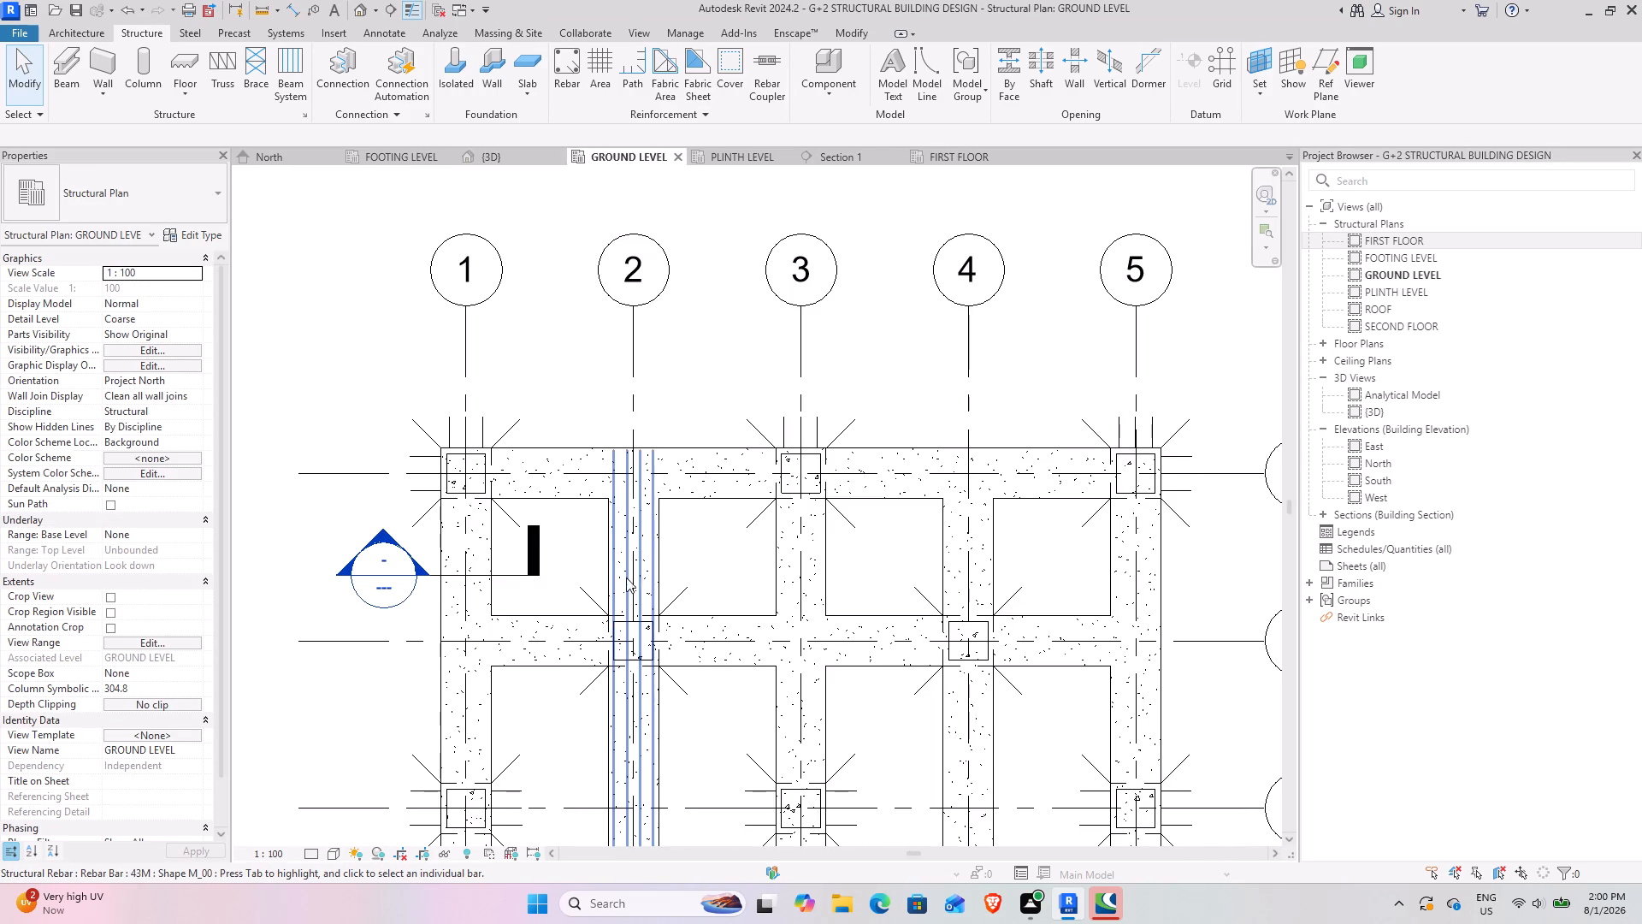
{"action": "scroll", "coordinate": [620, 584], "scroll_direction": "down", "scroll_amount": 5}
{"action": "middle_click_drag", "start_coordinate": [537, 568], "coordinate": [479, 407]}
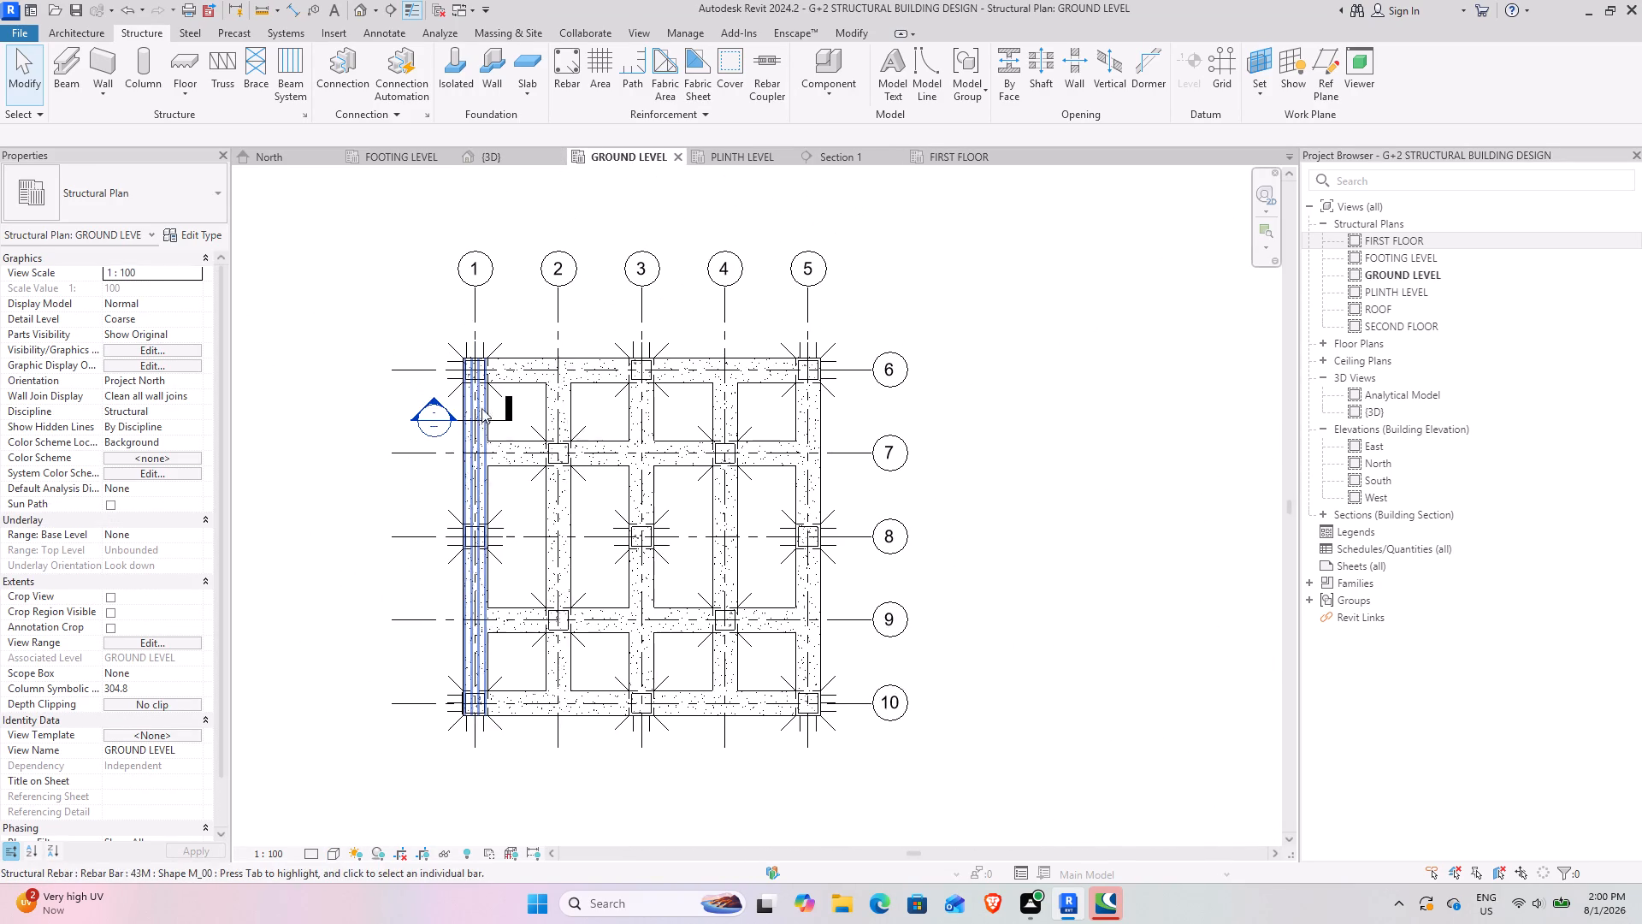
{"action": "scroll", "coordinate": [543, 780], "scroll_direction": "up", "scroll_amount": 6}
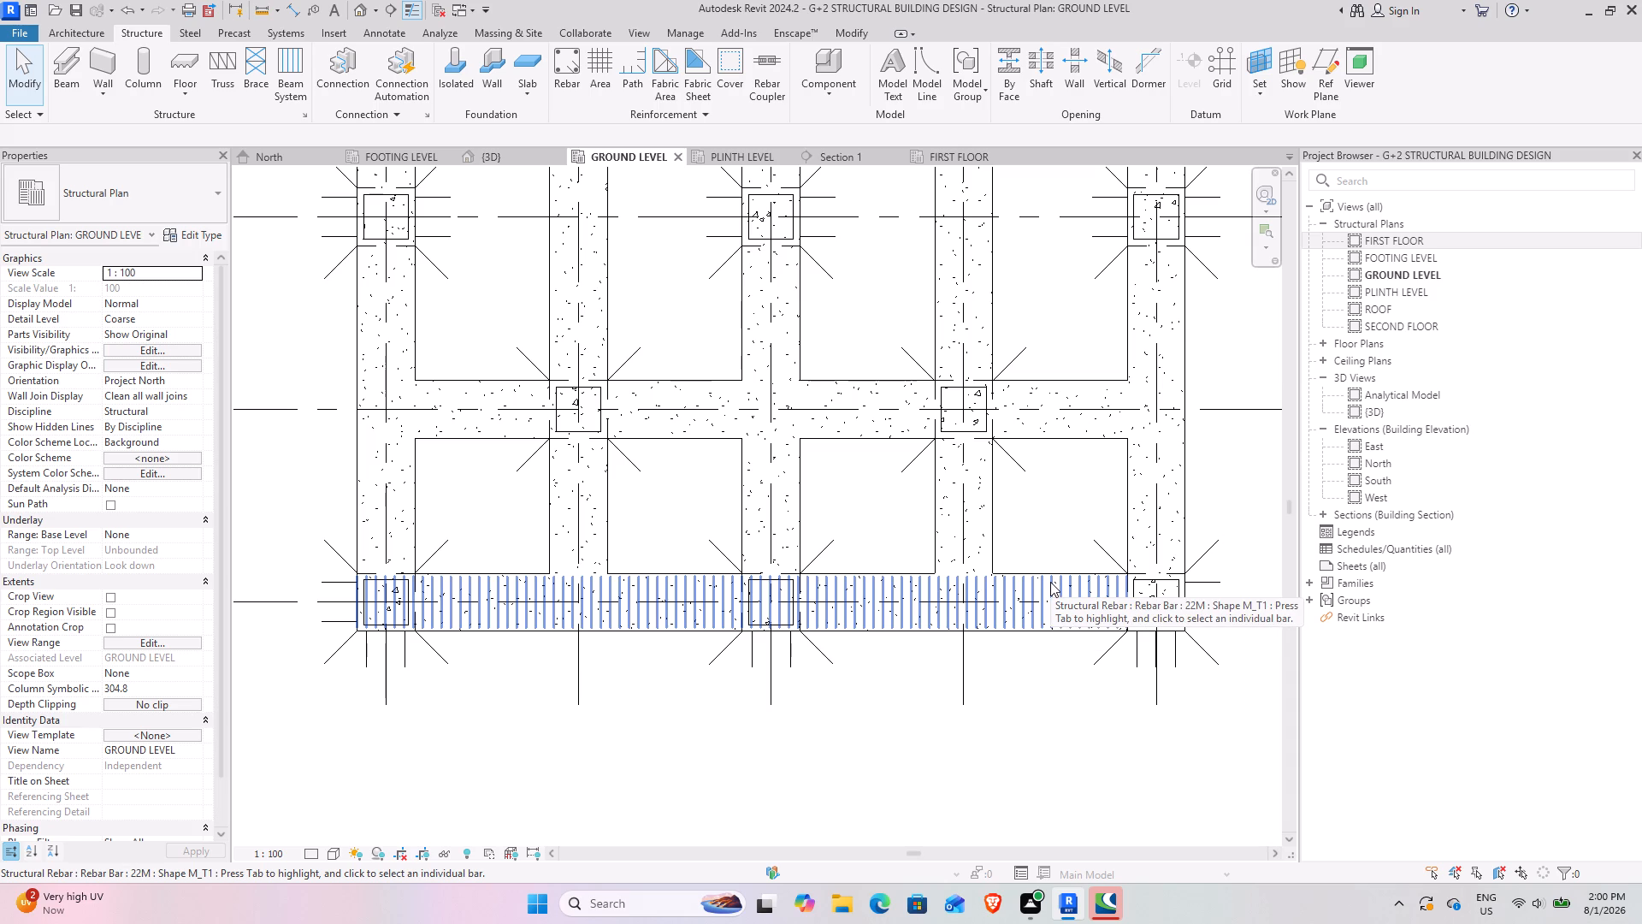
{"action": "left_click", "coordinate": [1056, 733]}
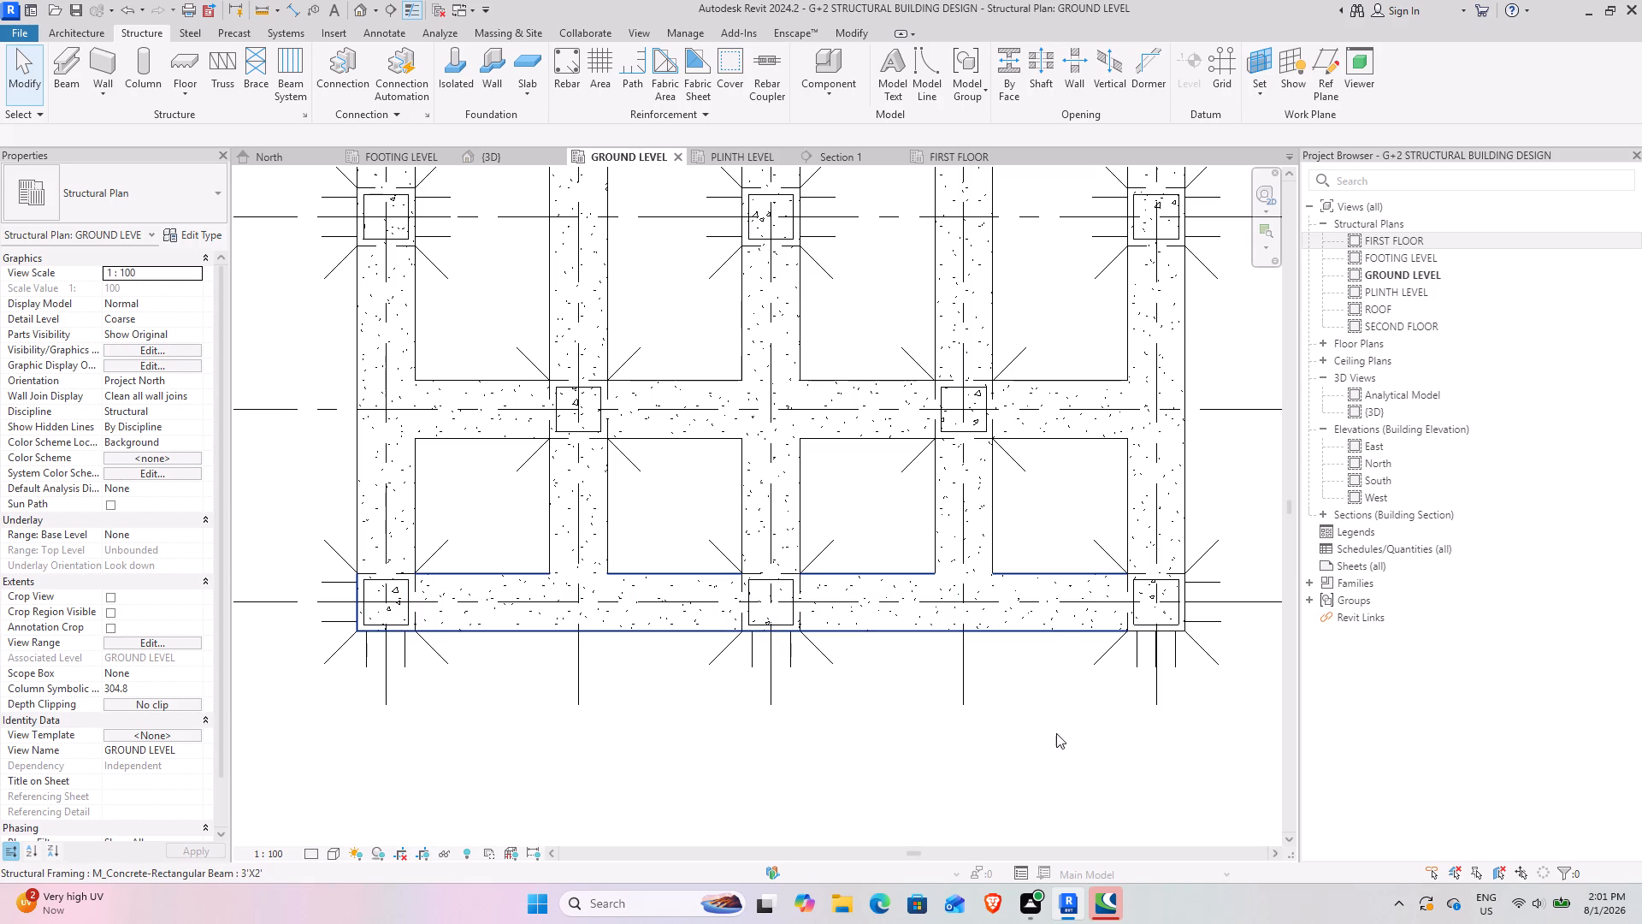
{"action": "left_click", "coordinate": [938, 759]}
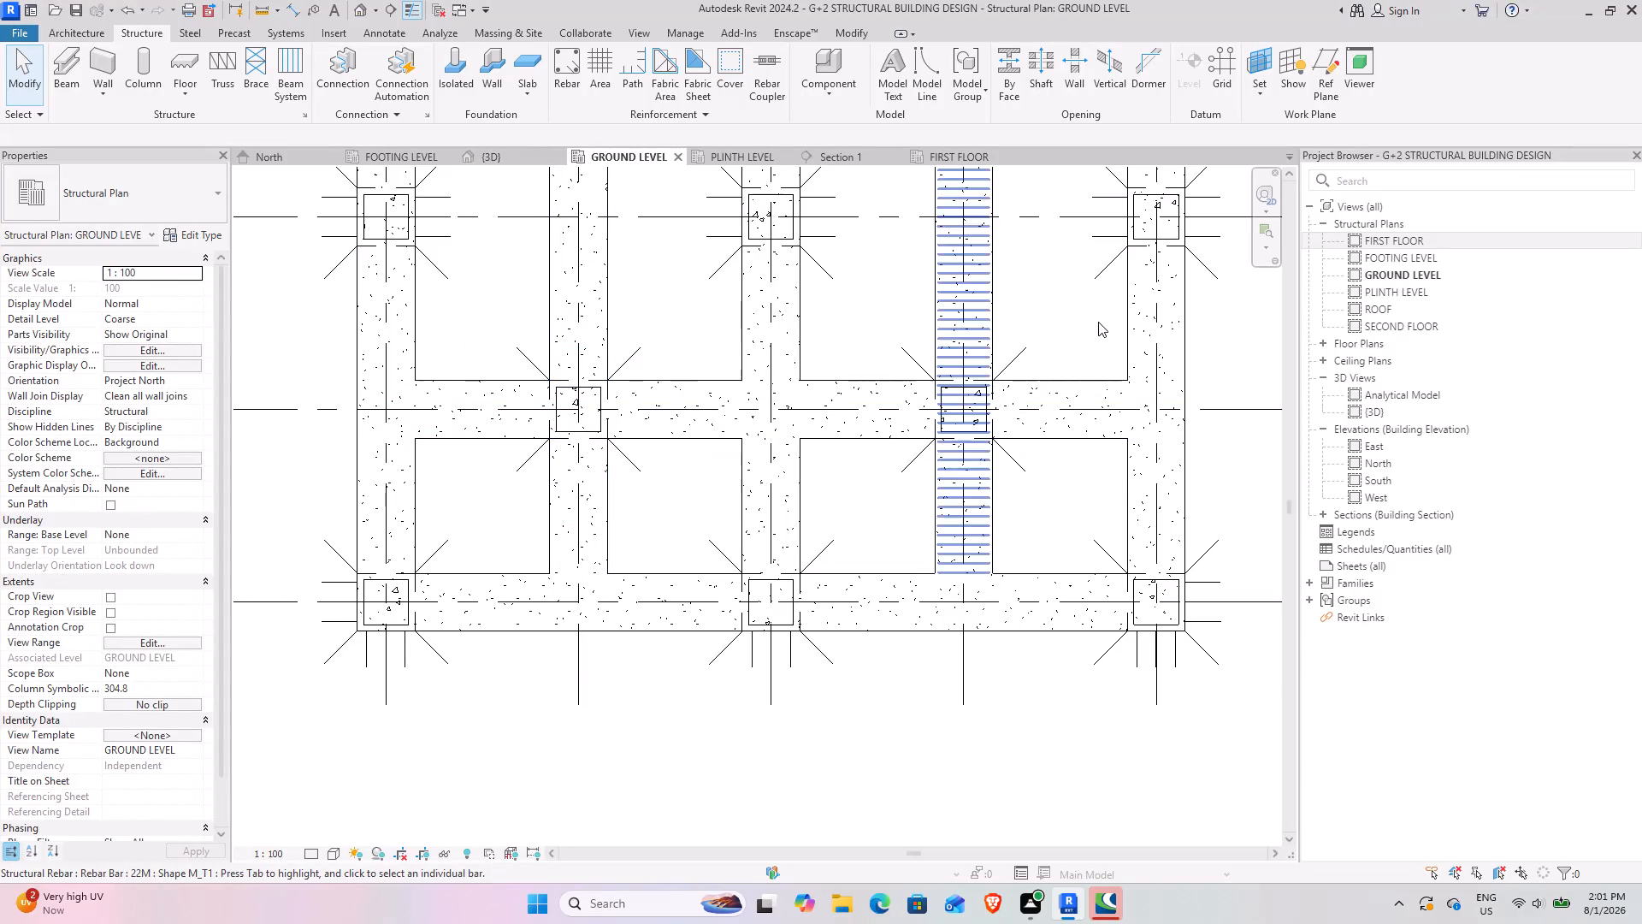
In the FIRST FLOOR plan, check the rebar cover setting of one 2'4" concrete column.
{"action": "left_click", "coordinate": [968, 162]}
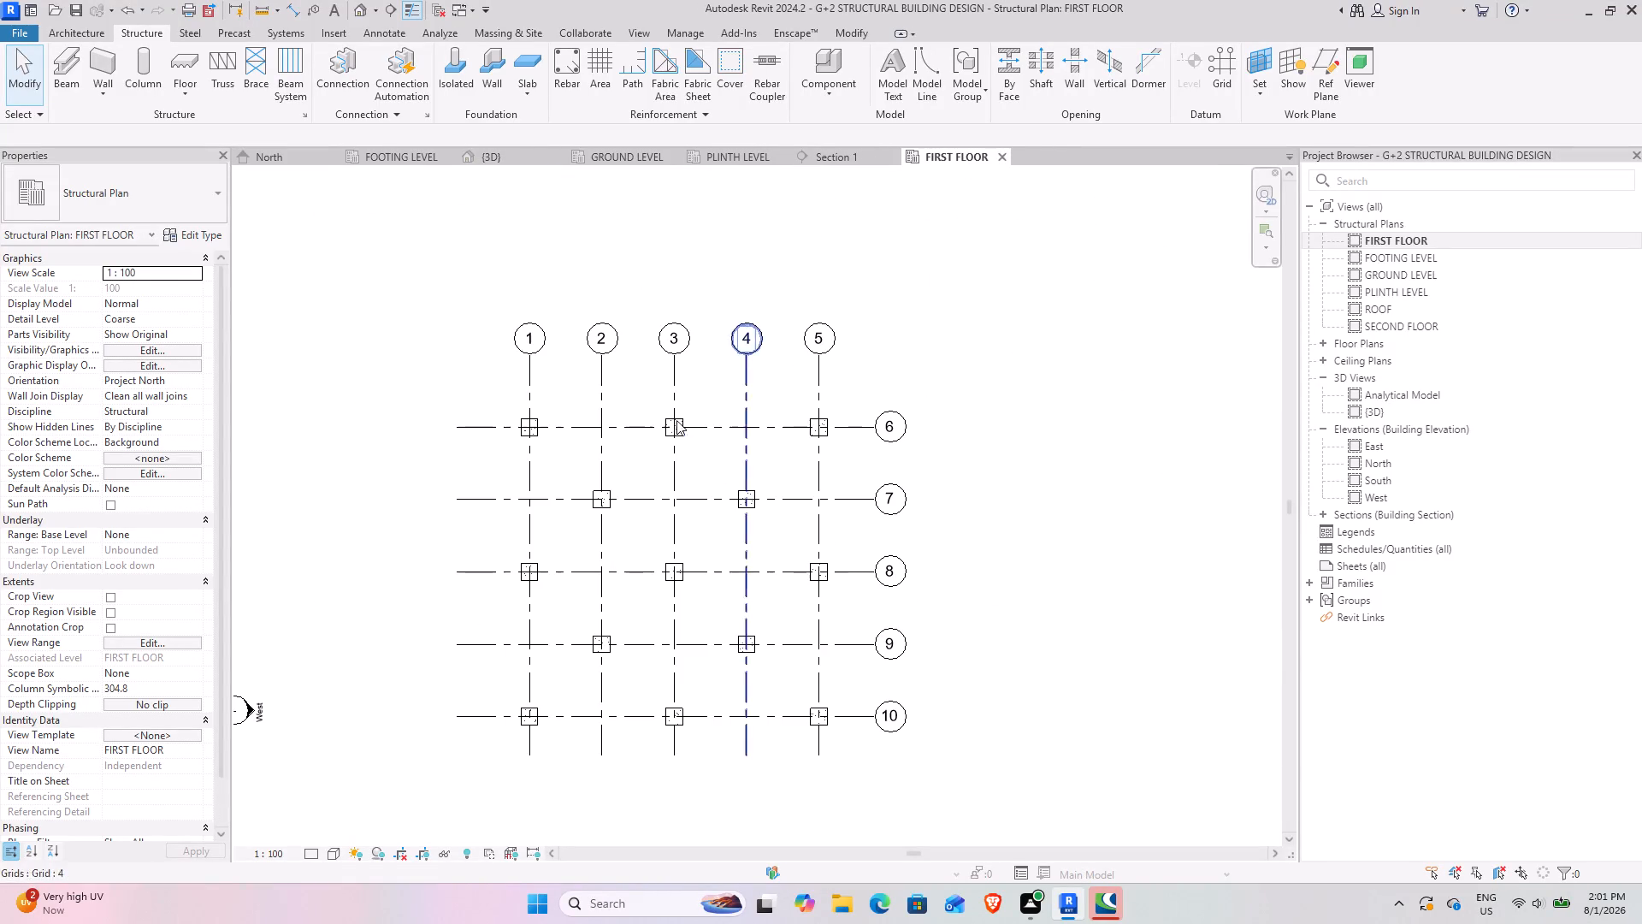
{"action": "scroll", "coordinate": [544, 424], "scroll_direction": "up", "scroll_amount": 13}
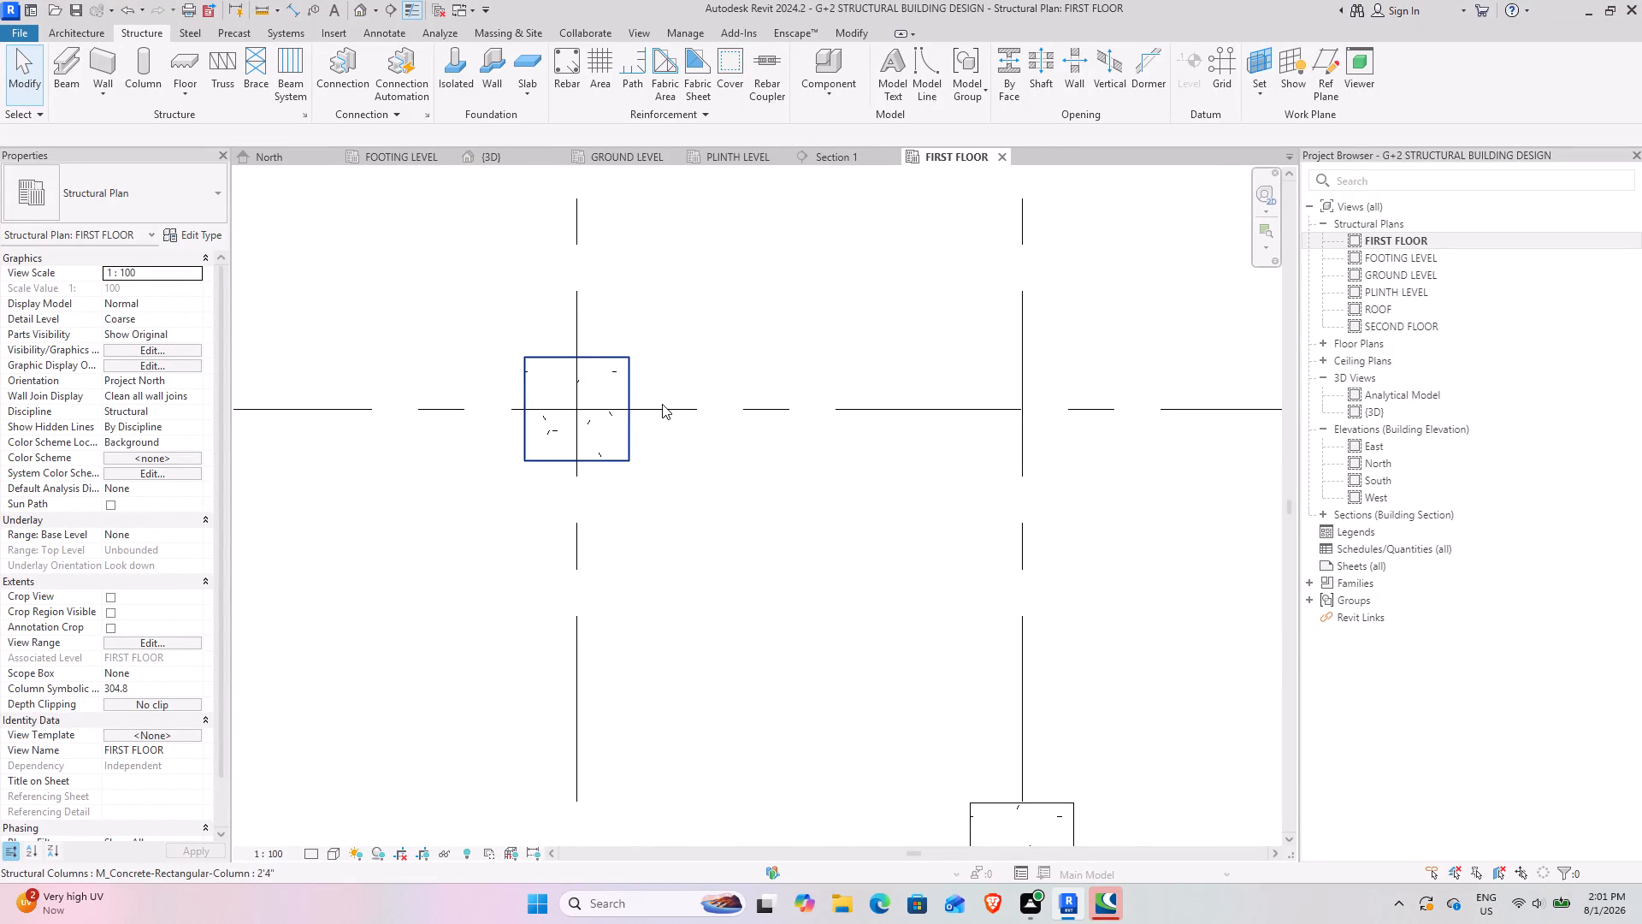
{"action": "scroll", "coordinate": [520, 317], "scroll_direction": "up", "scroll_amount": 7}
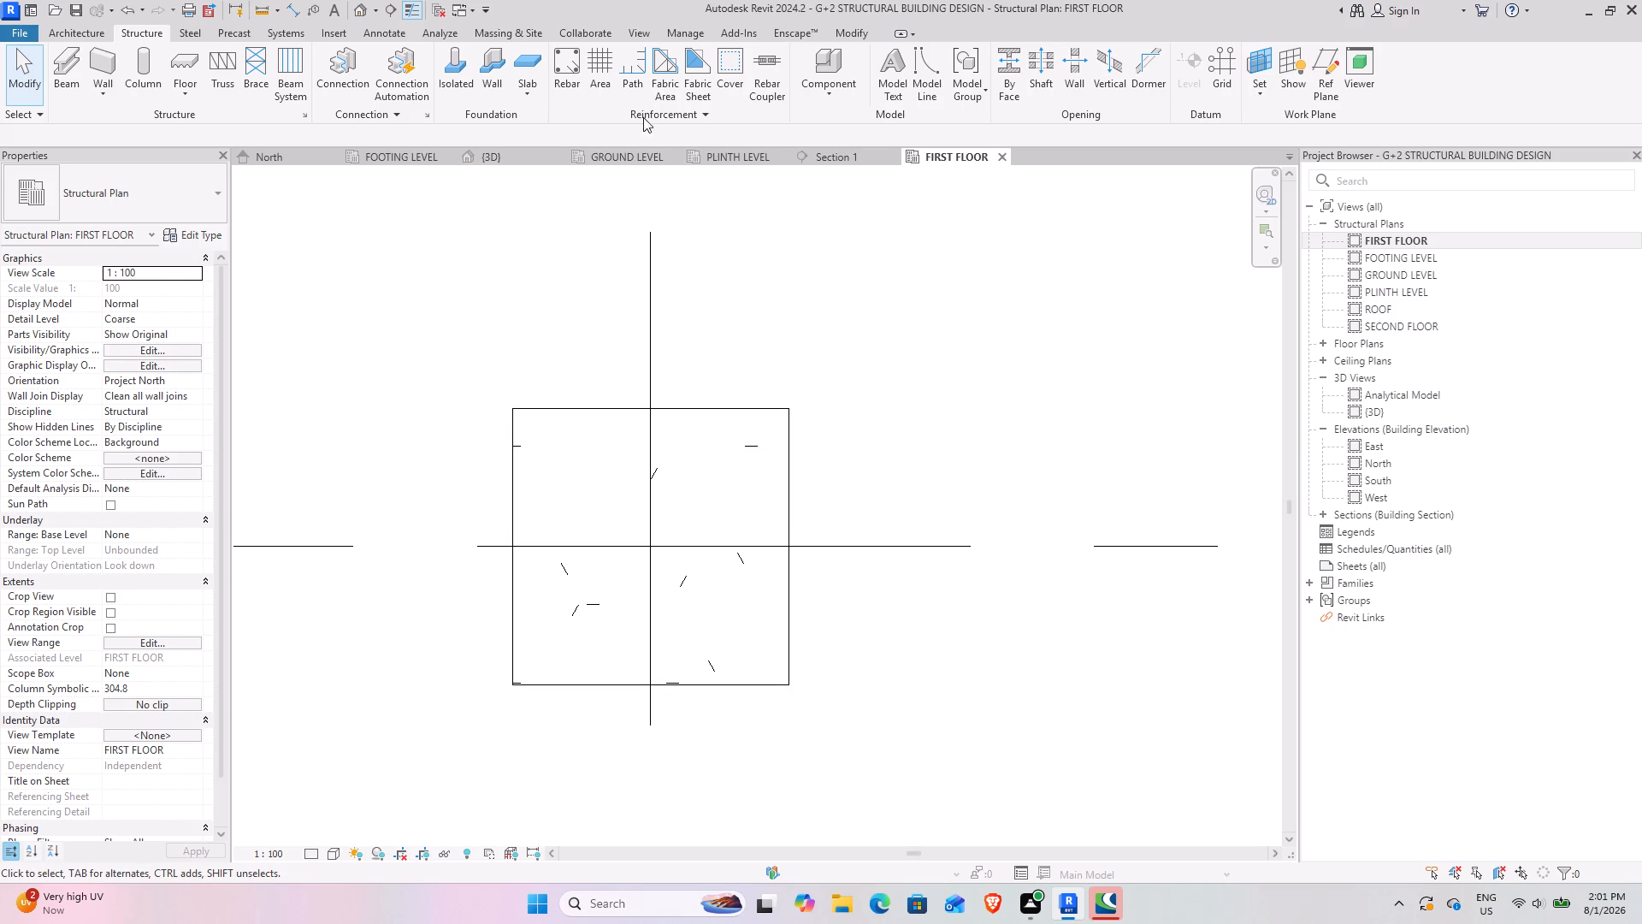
{"action": "left_click", "coordinate": [731, 80]}
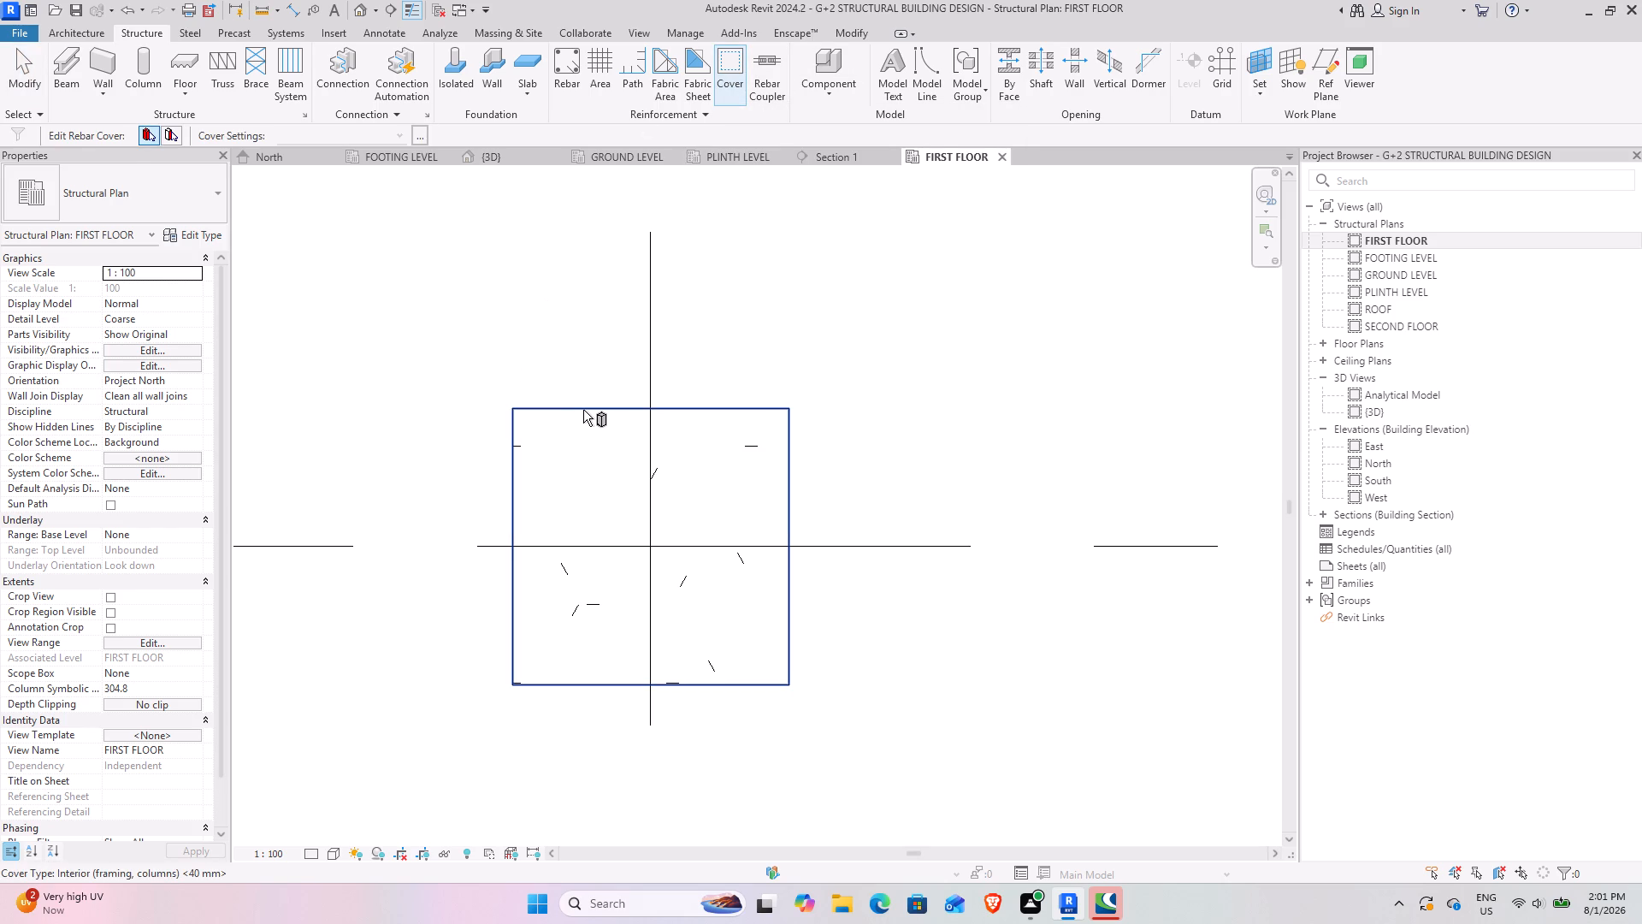
{"action": "left_click", "coordinate": [583, 410]}
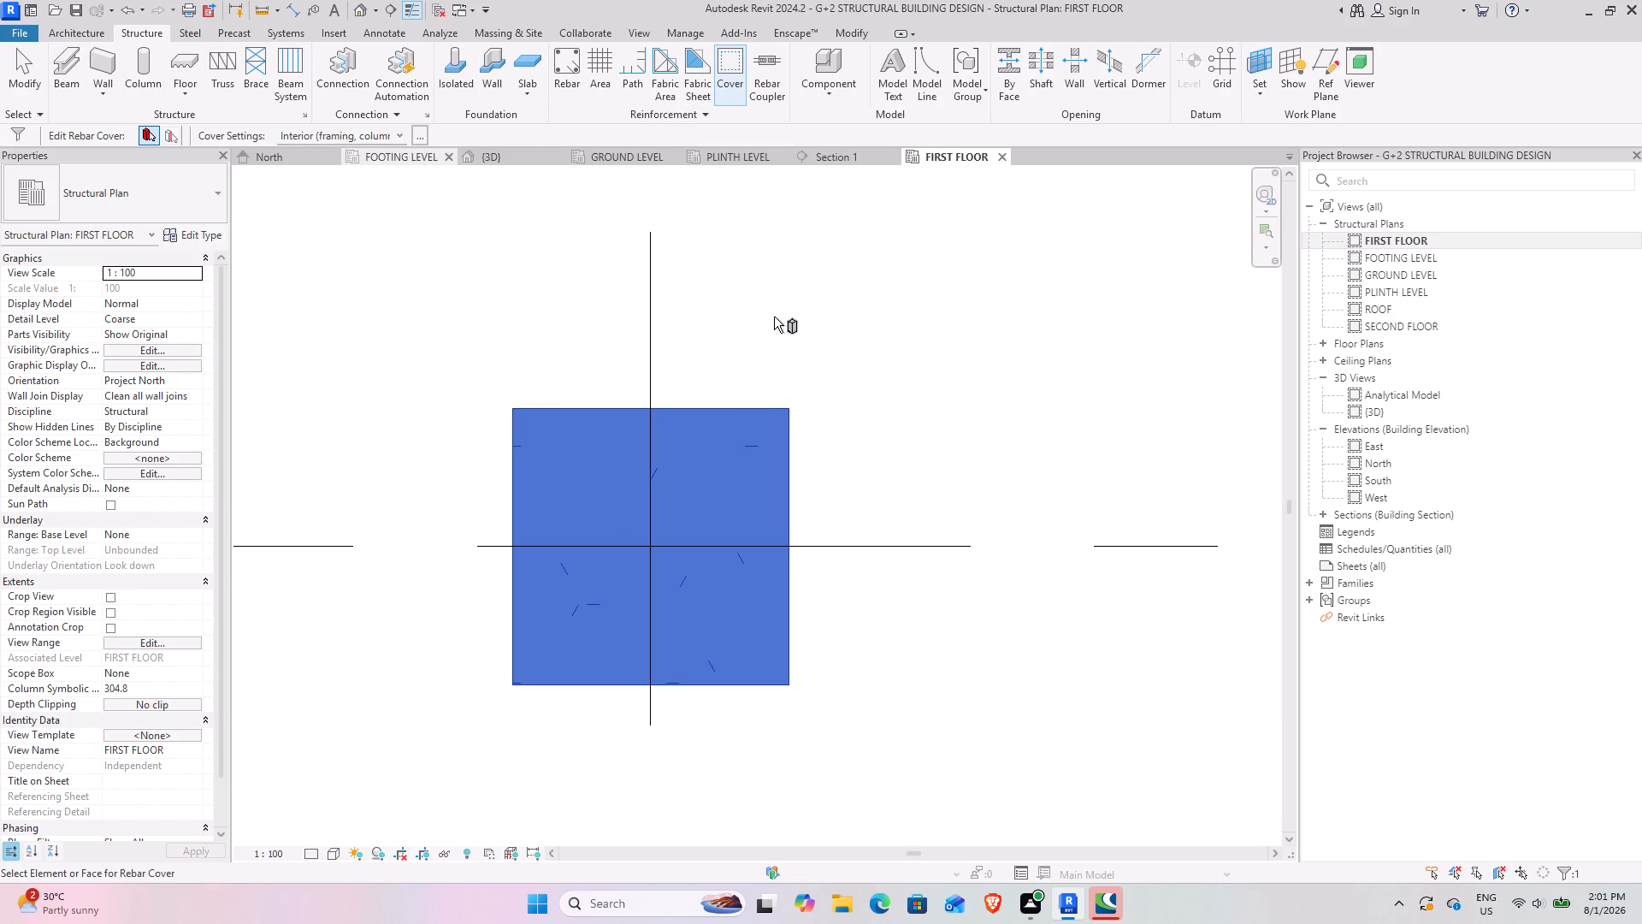
{"action": "left_click", "coordinate": [21, 73]}
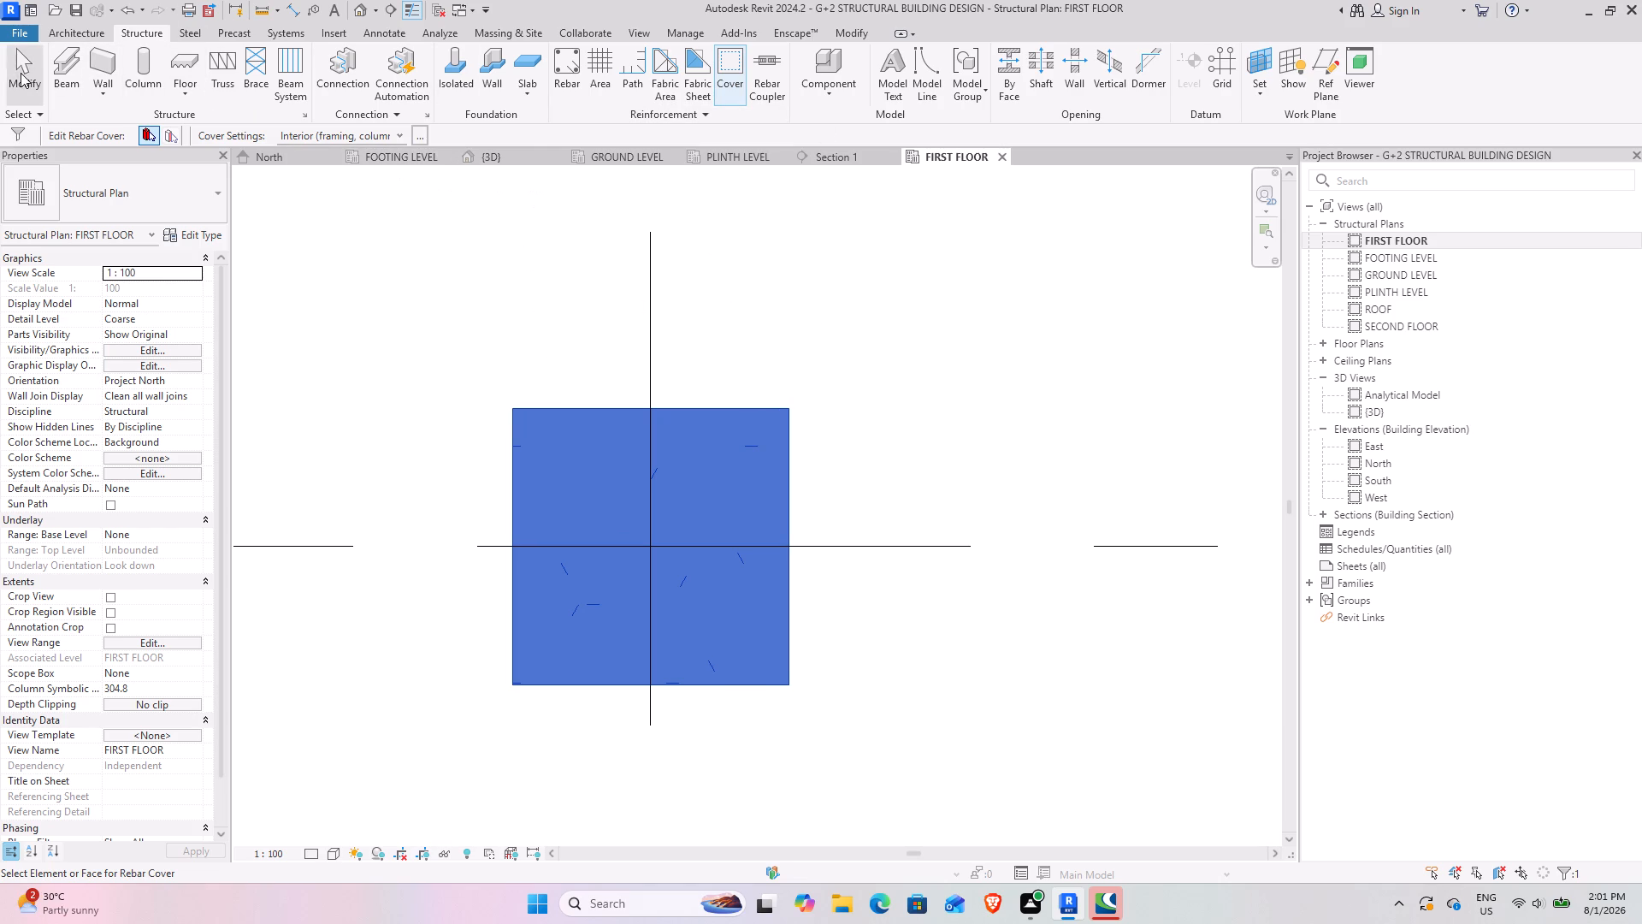
{"action": "scroll", "coordinate": [615, 457], "scroll_direction": "down", "scroll_amount": 20}
{"action": "scroll", "coordinate": [593, 451], "scroll_direction": "up", "scroll_amount": 4}
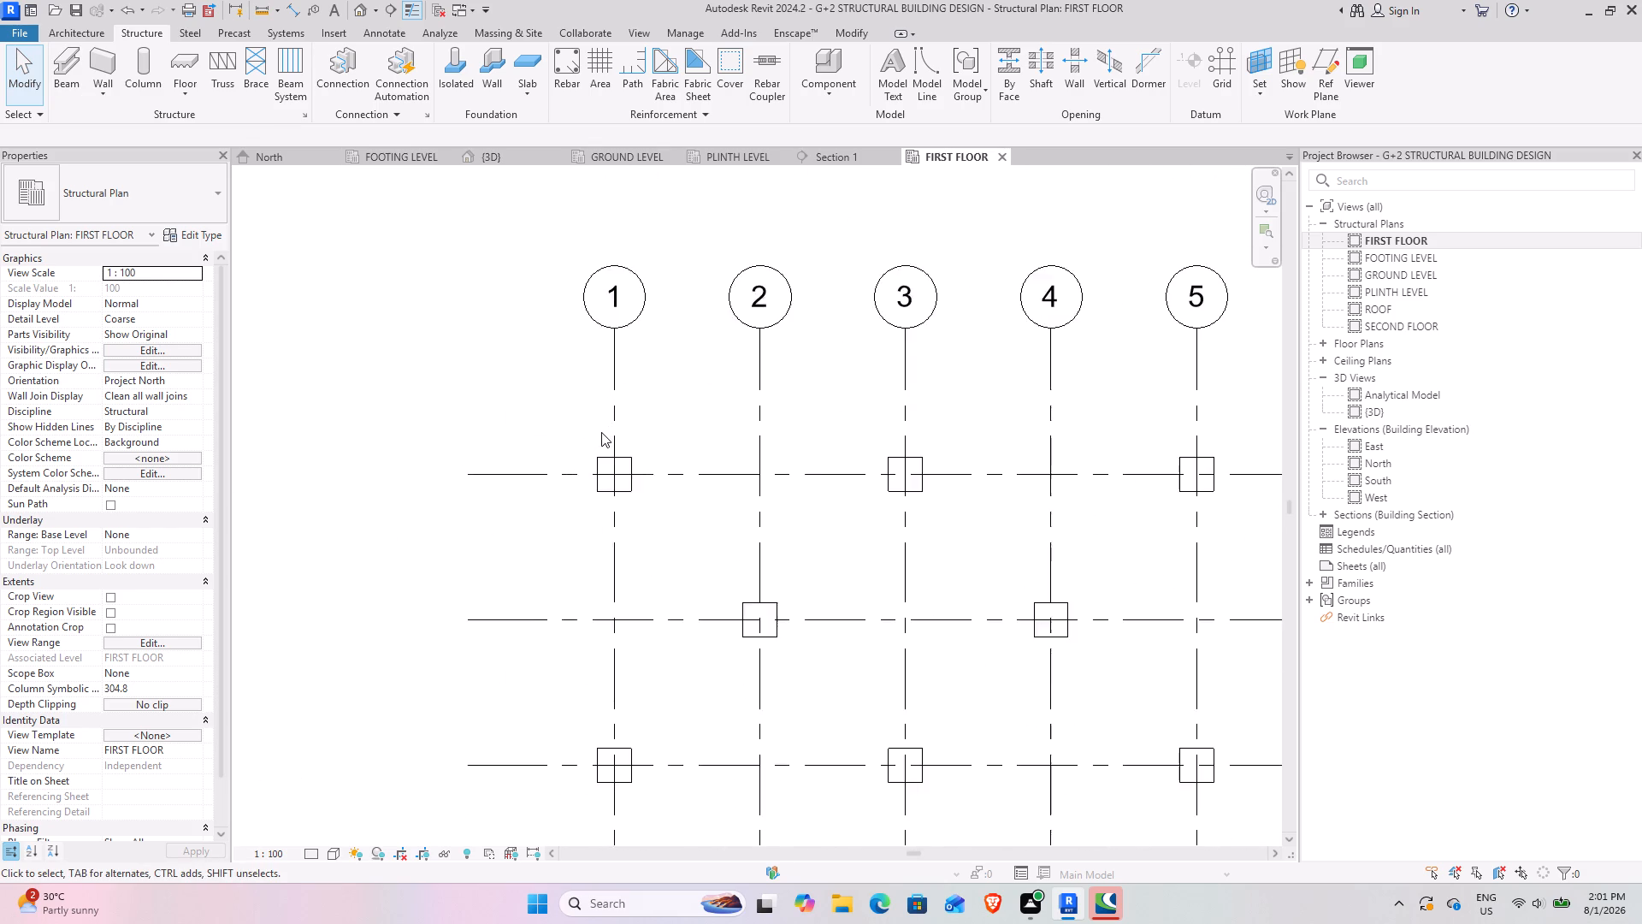
{"action": "scroll", "coordinate": [601, 432], "scroll_direction": "up", "scroll_amount": 8}
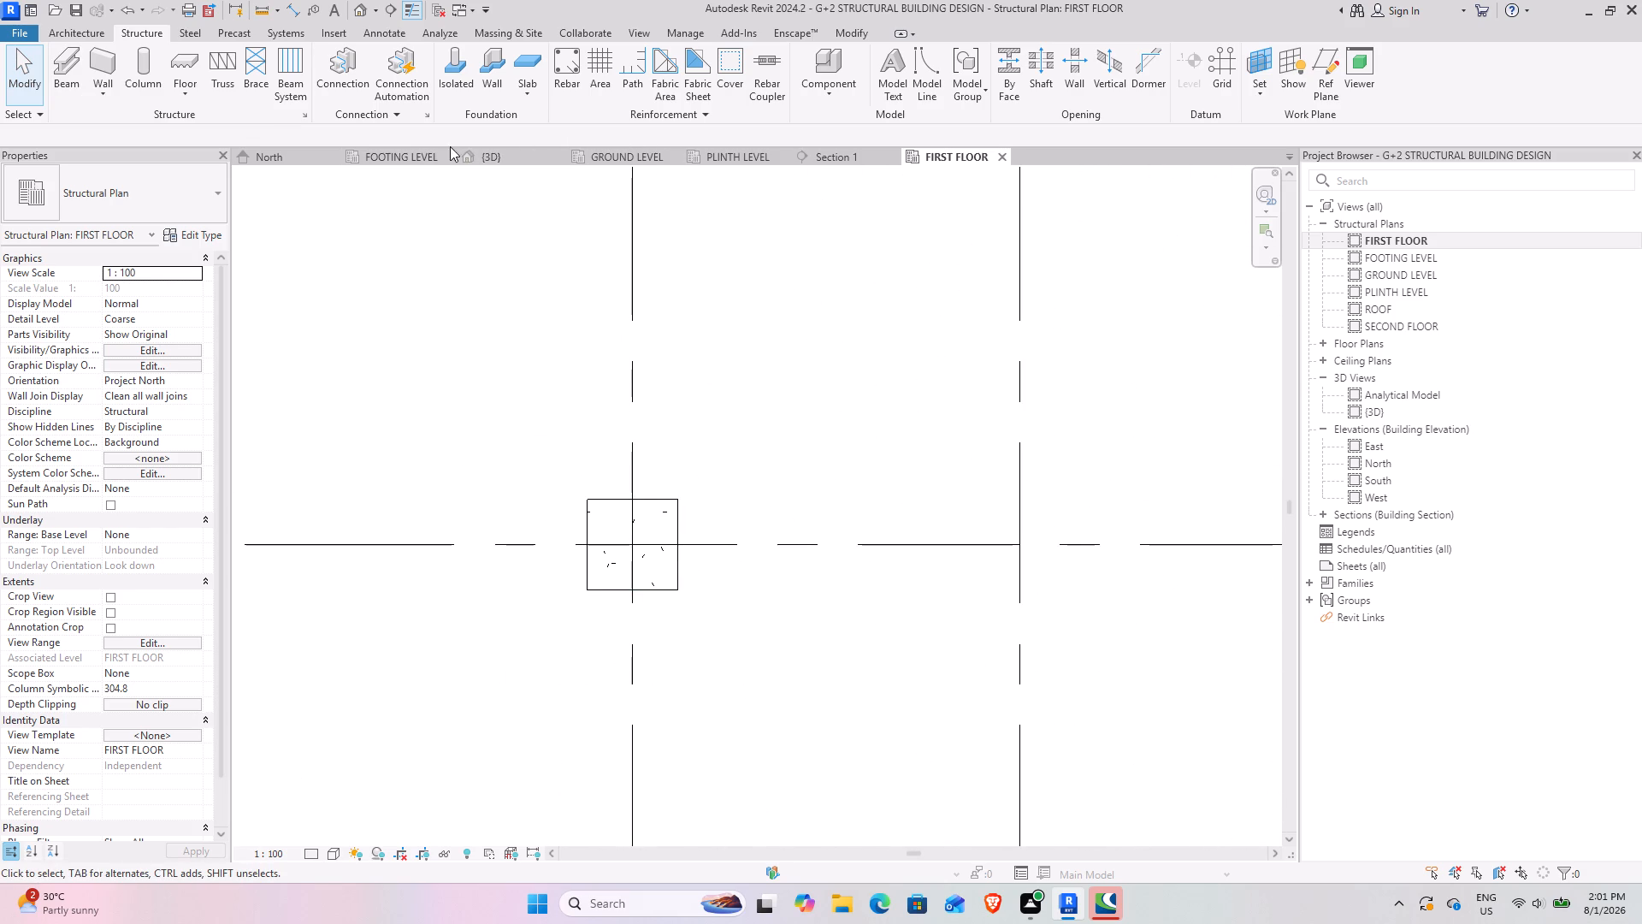
Delete the Section 1 building section crossing grid 1 between grids 6 and 7 in the GROUND LEVEL plan.
{"action": "left_click", "coordinate": [639, 155]}
{"action": "scroll", "coordinate": [635, 397], "scroll_direction": "down", "scroll_amount": 3}
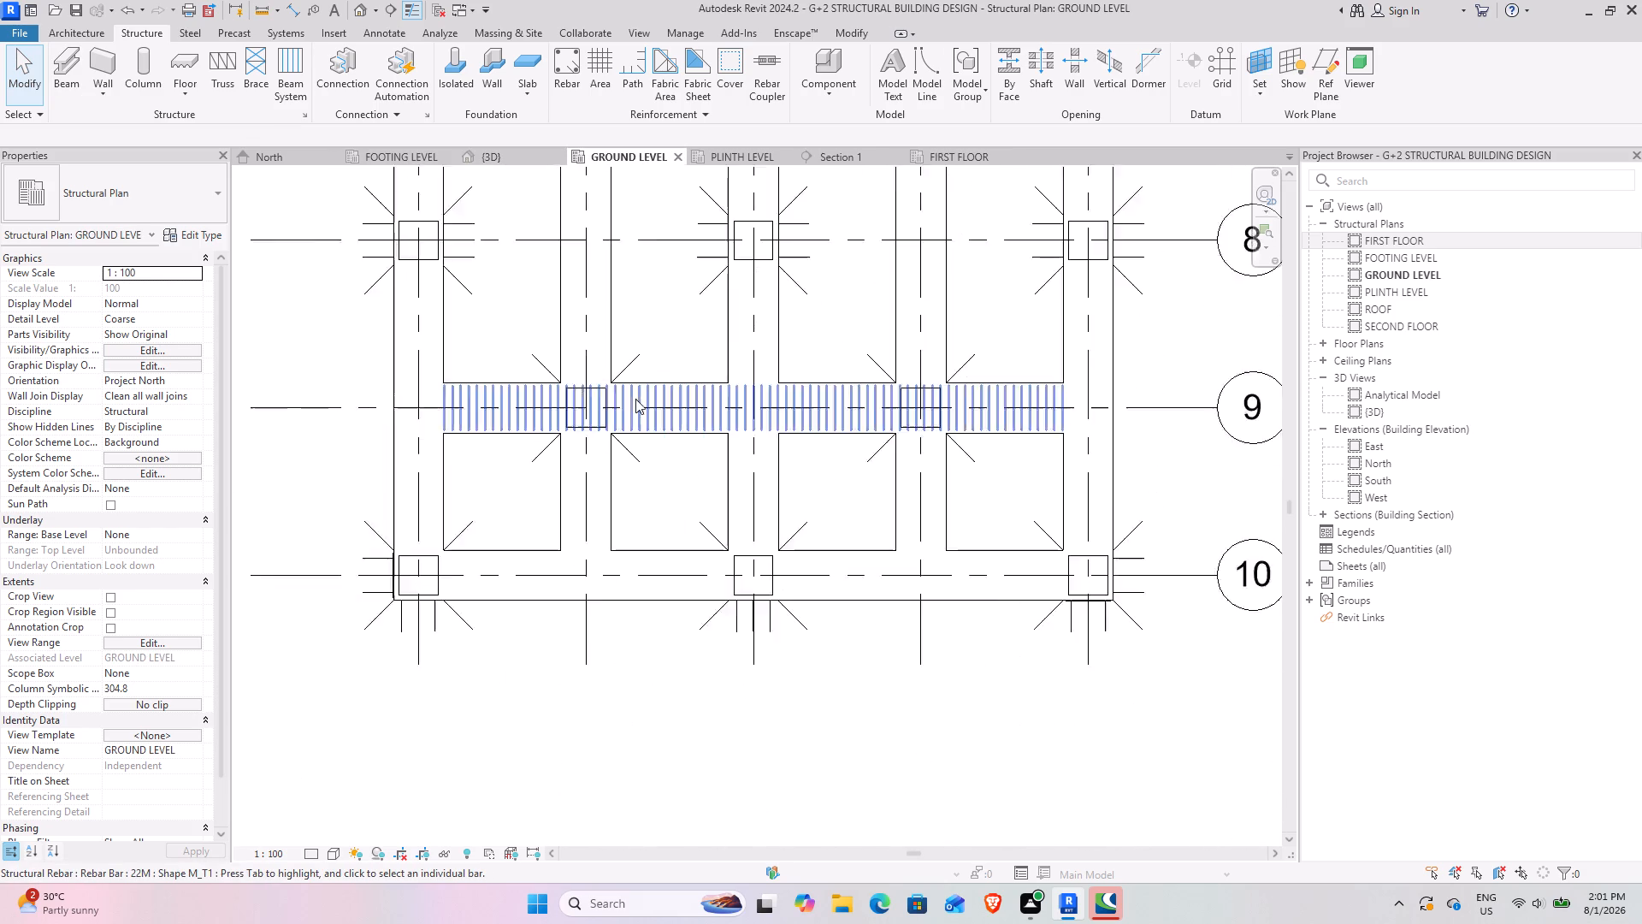
{"action": "scroll", "coordinate": [635, 399], "scroll_direction": "down", "scroll_amount": 2}
{"action": "middle_click_drag", "start_coordinate": [574, 211], "coordinate": [563, 495]}
{"action": "scroll", "coordinate": [476, 387], "scroll_direction": "up", "scroll_amount": 3}
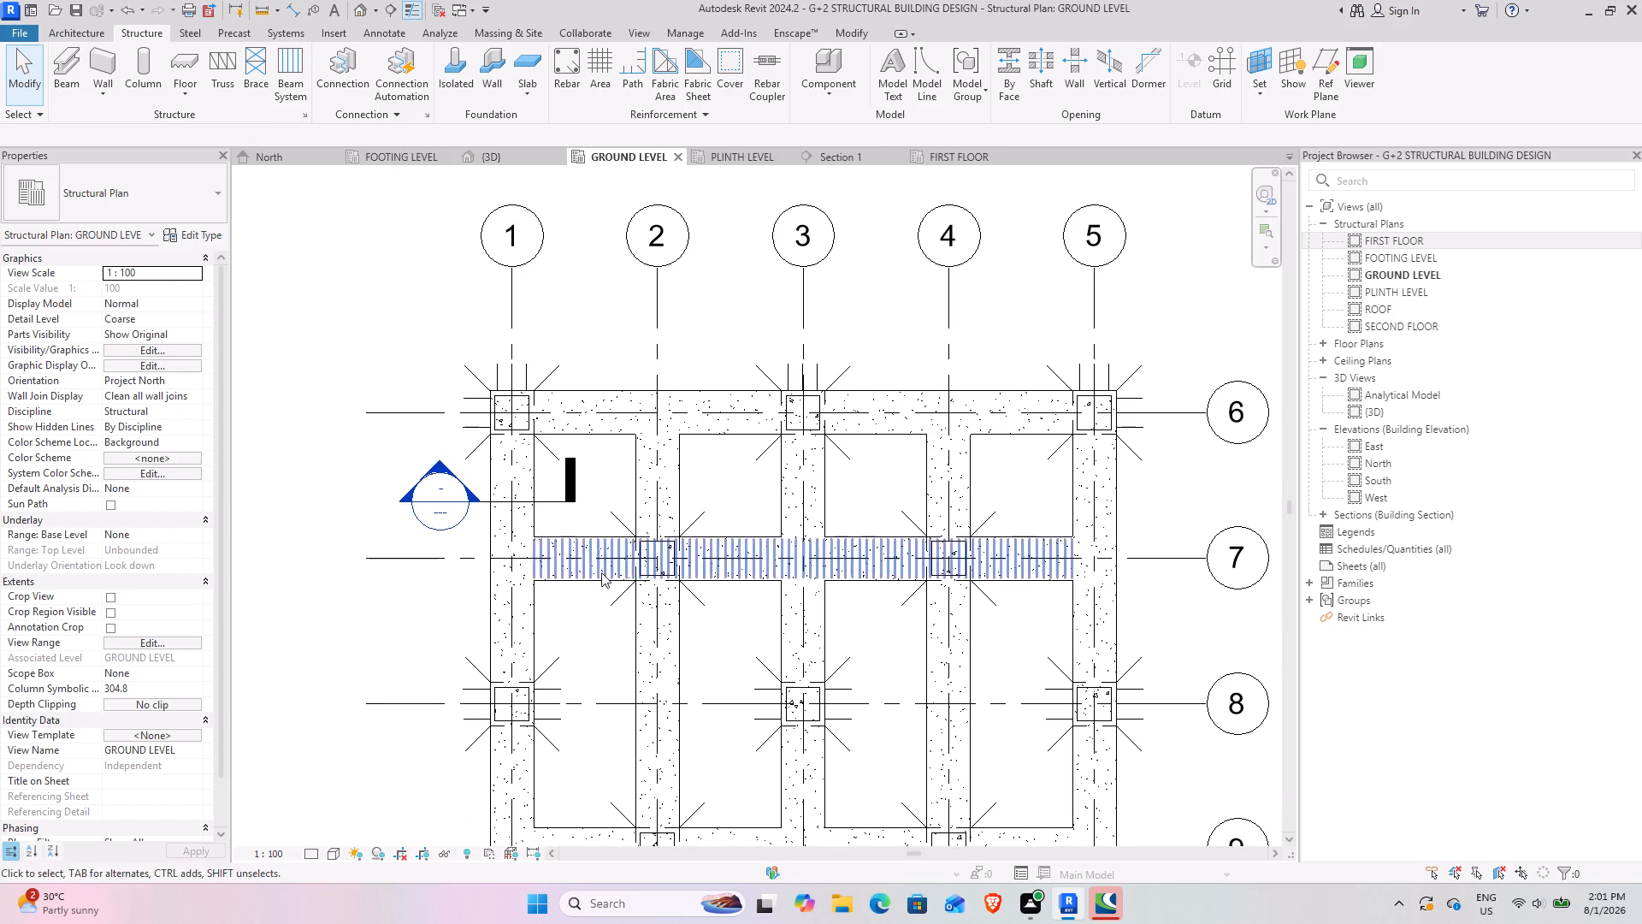
{"action": "left_click", "coordinate": [555, 496]}
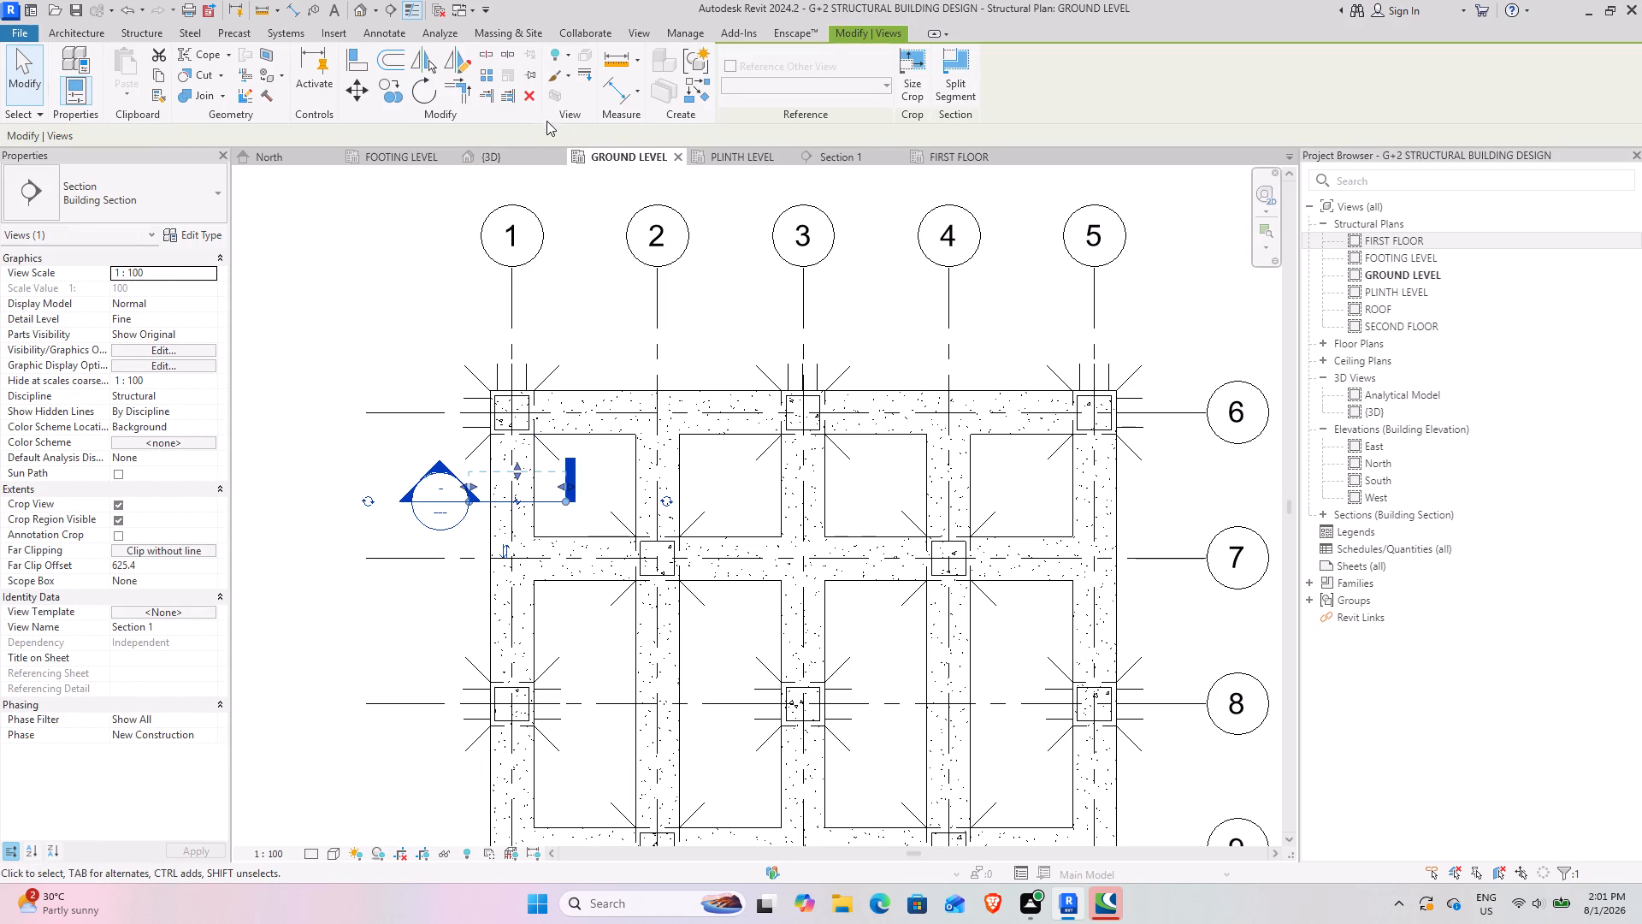
{"action": "left_click", "coordinate": [532, 103]}
{"action": "left_click", "coordinate": [877, 500]}
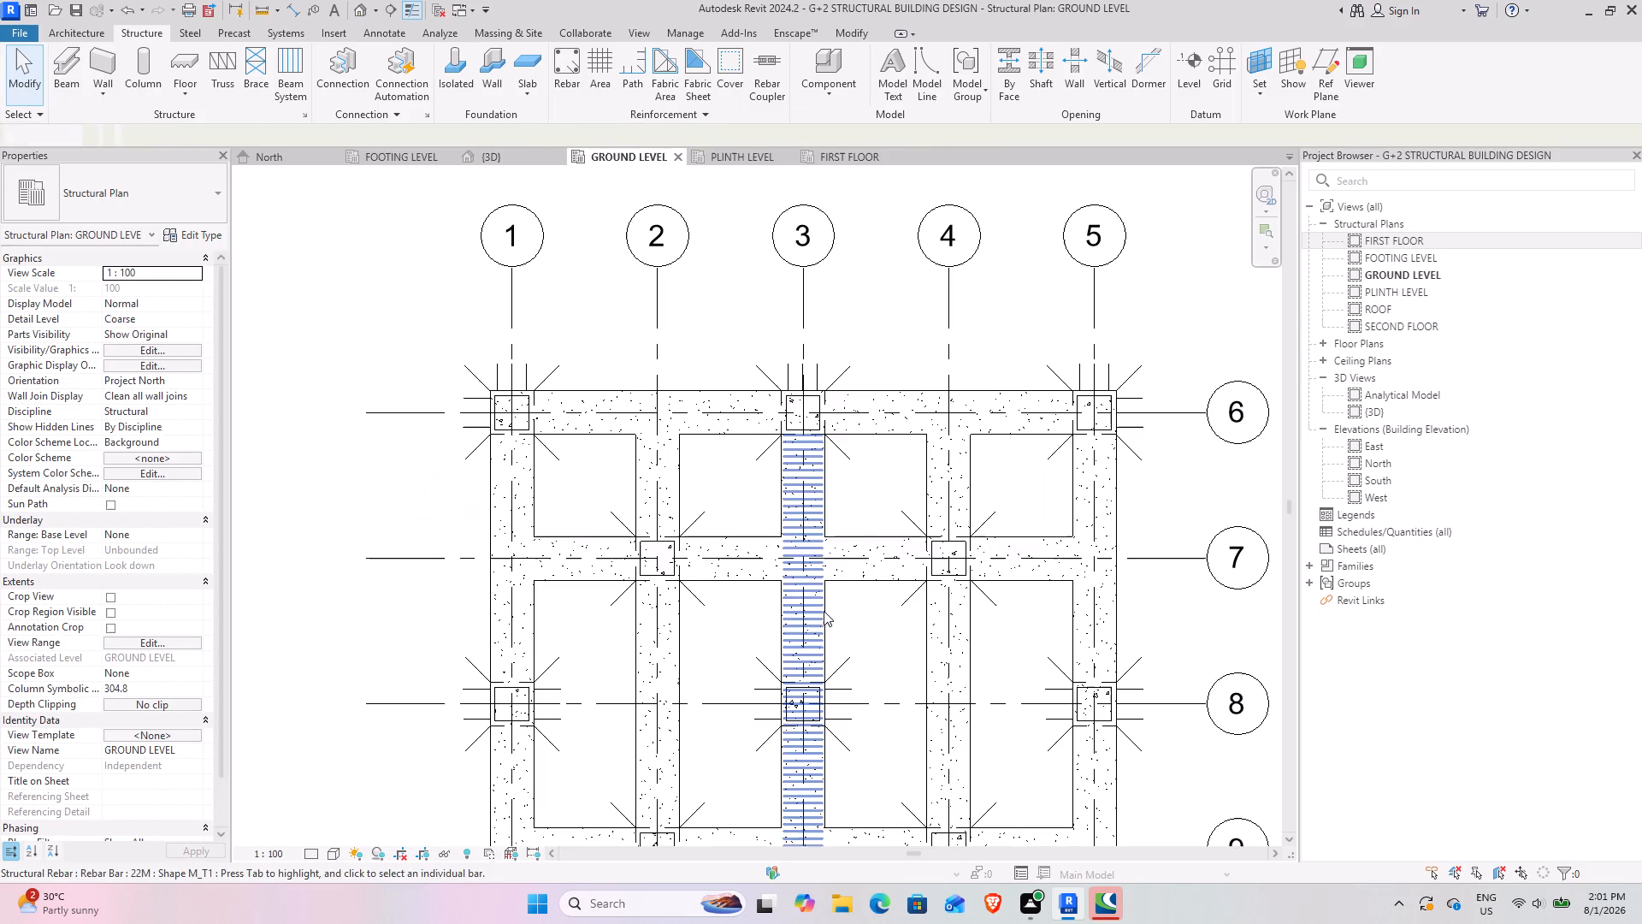
Return to the FIRST FLOOR structural plan and its column grid.
{"action": "left_click", "coordinate": [844, 150]}
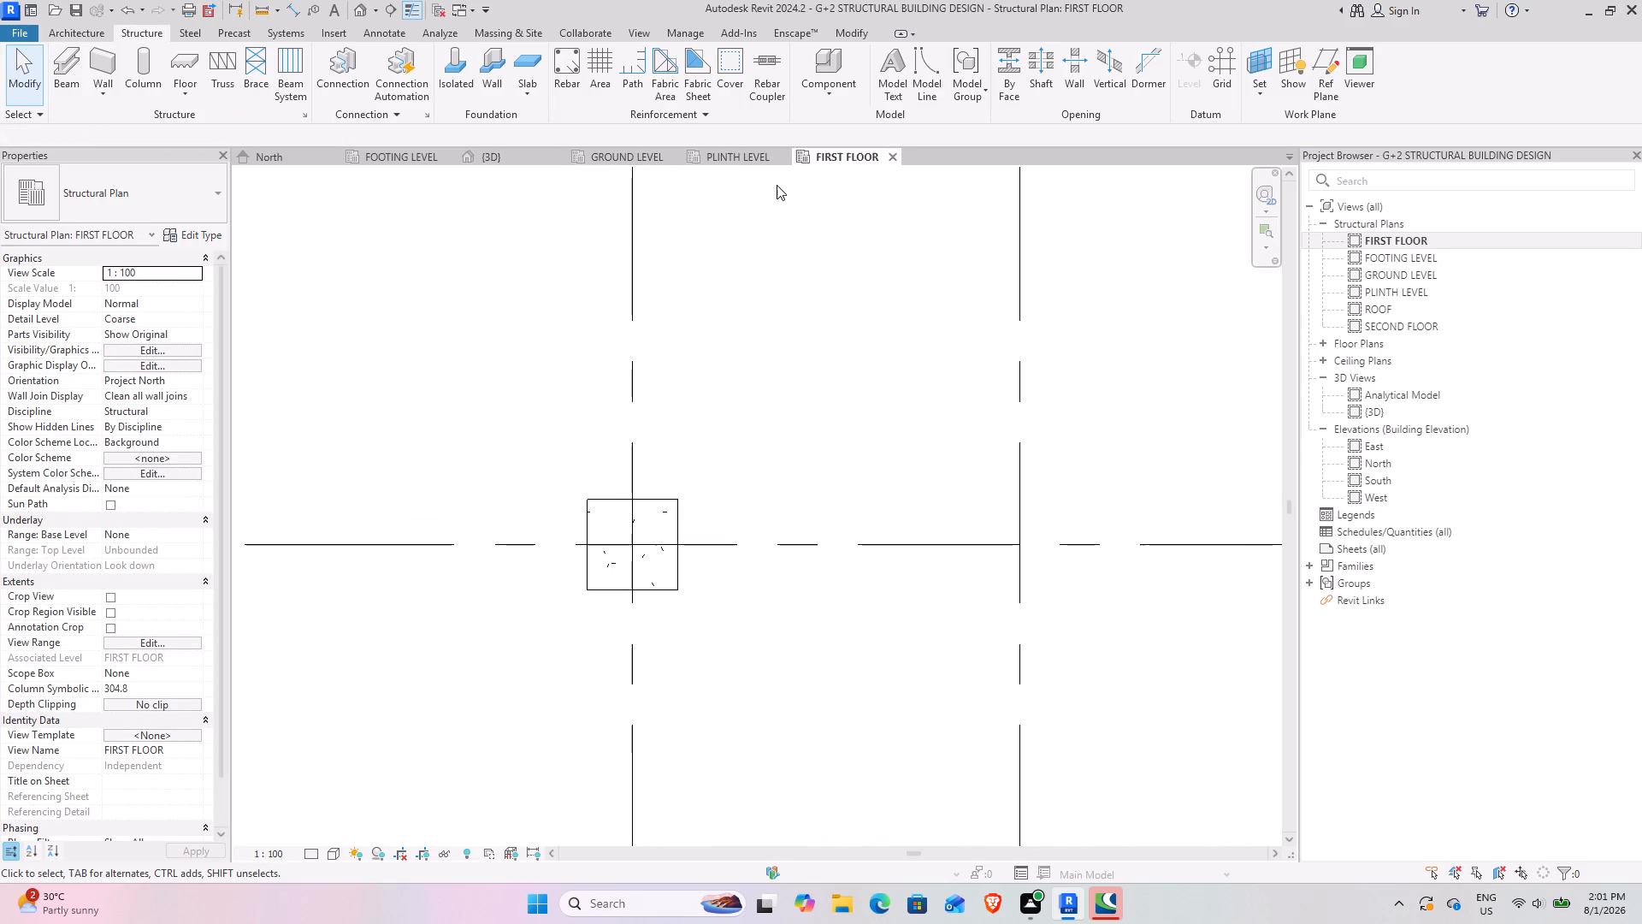
{"action": "scroll", "coordinate": [672, 495], "scroll_direction": "down", "scroll_amount": 8}
{"action": "middle_click_drag", "start_coordinate": [649, 539], "coordinate": [558, 432]}
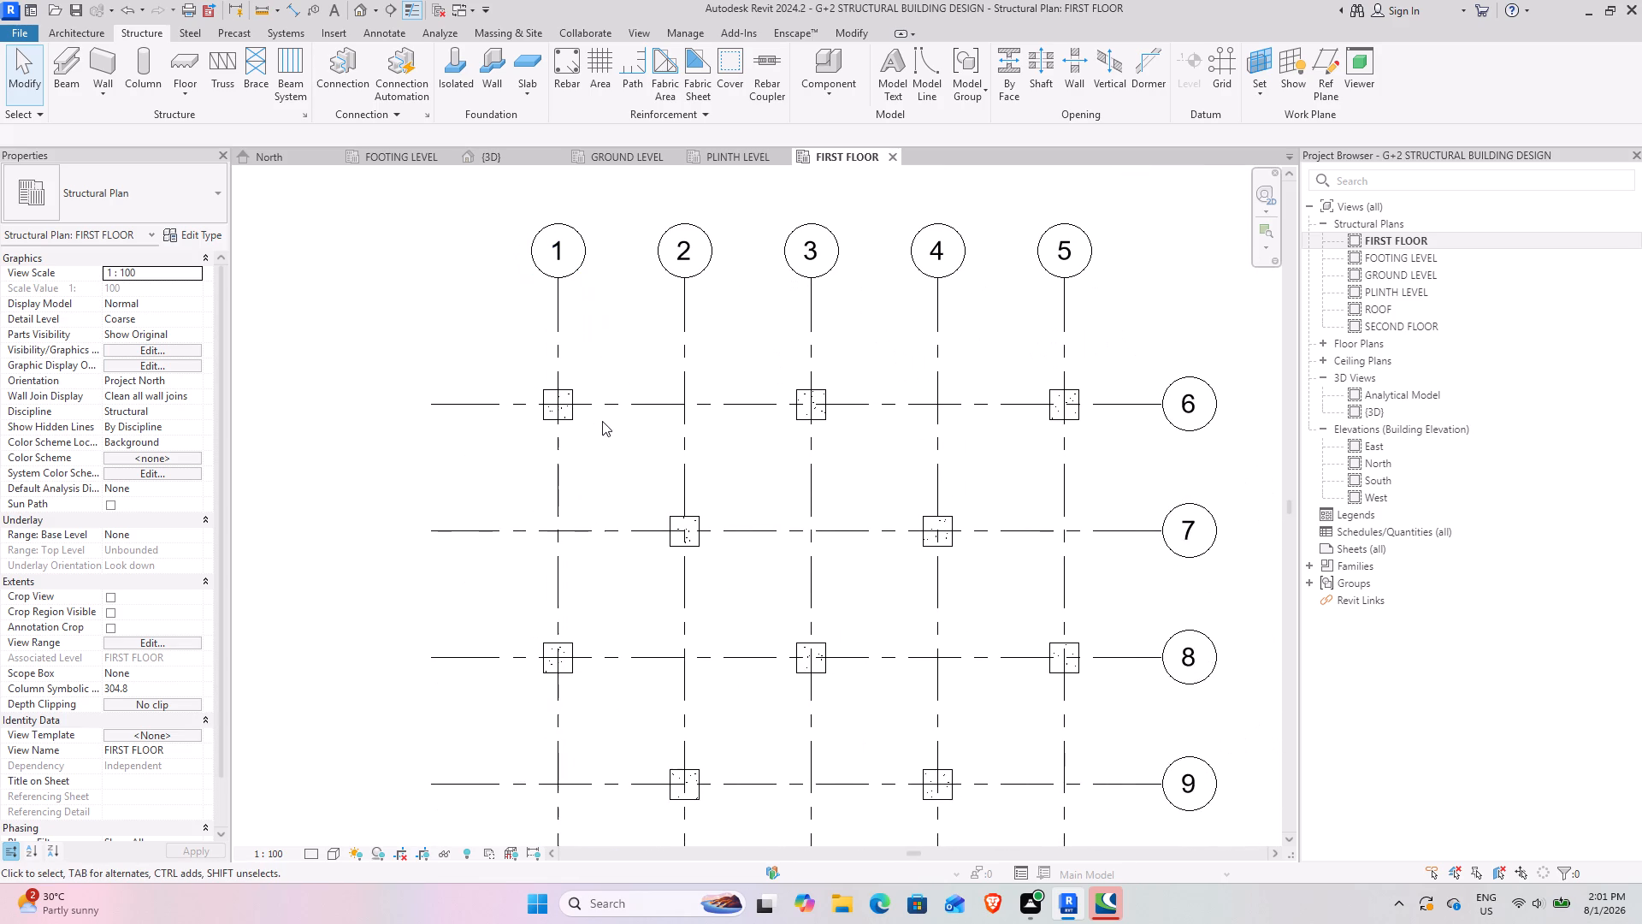